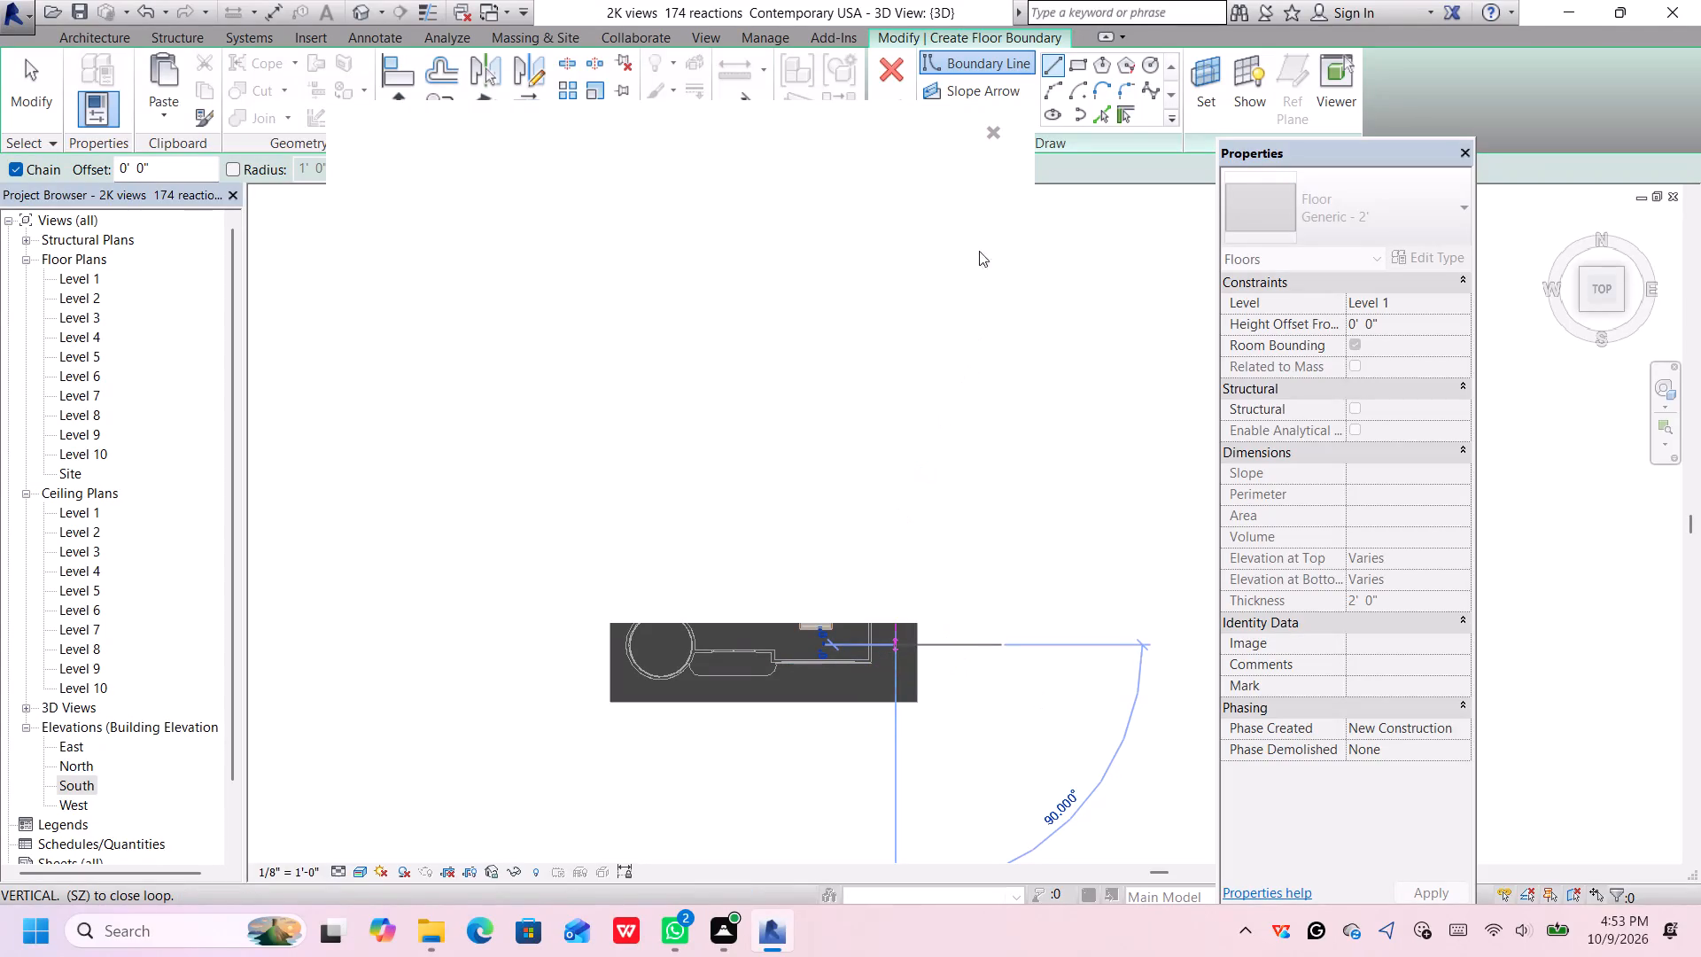
# Finish the east floor boundary by extending it straight to align with the outer face of the front entrance wall.
pyautogui.click(998, 129)
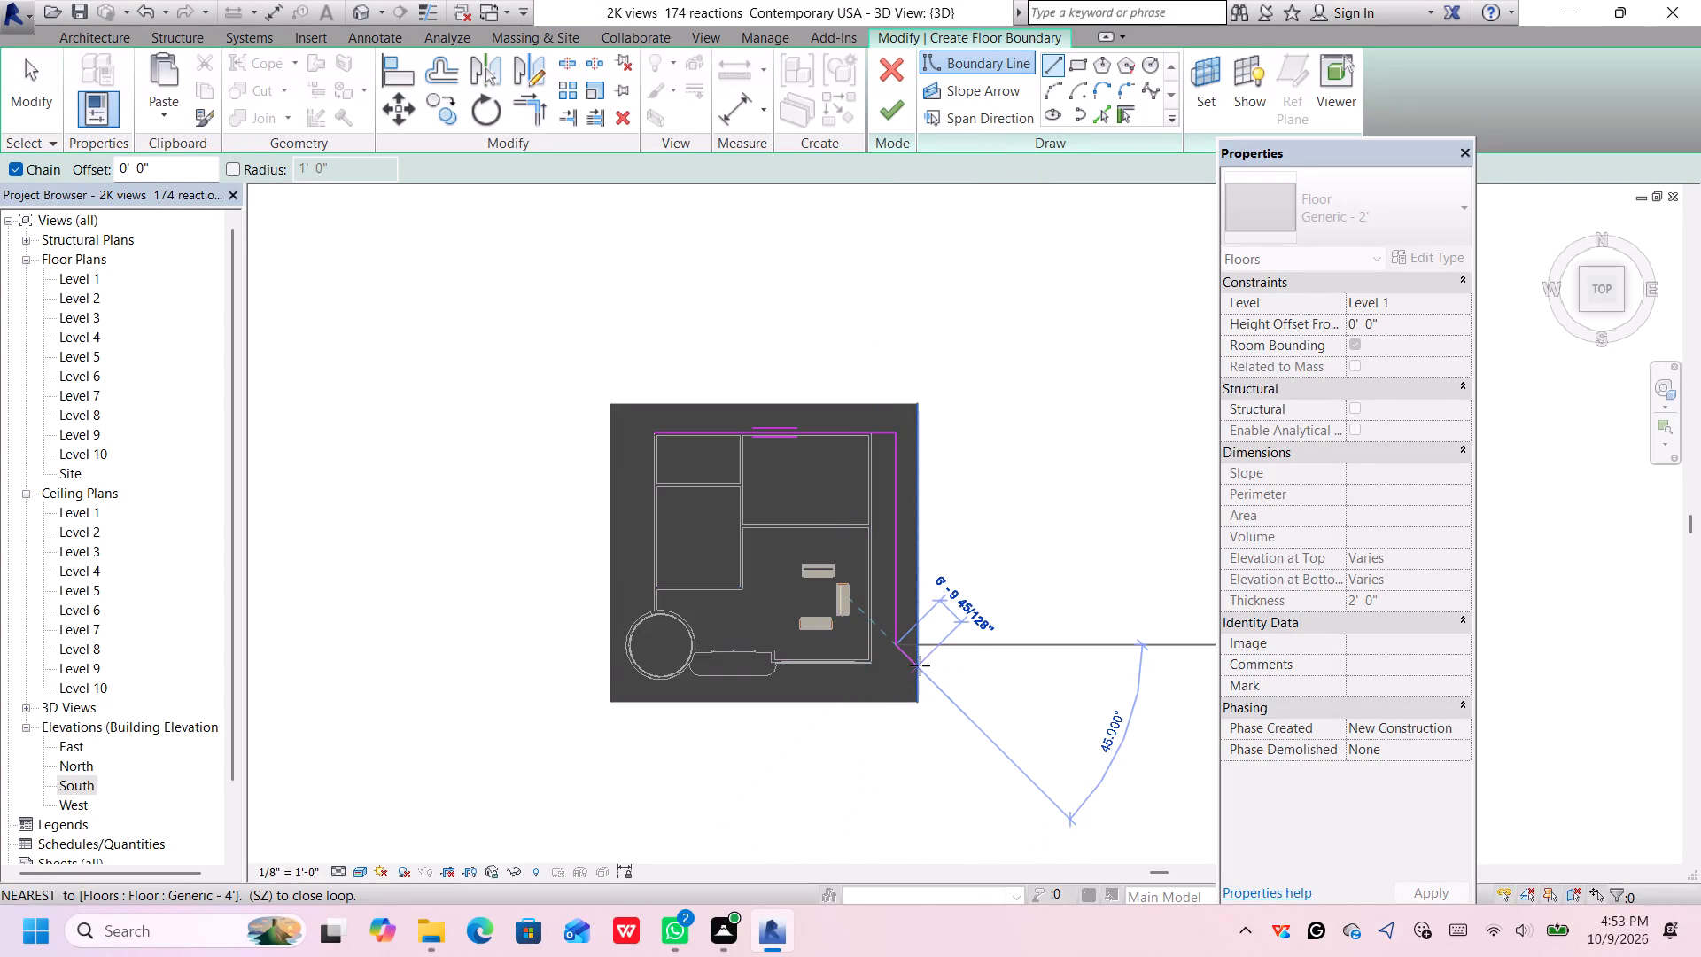
pyautogui.scroll(-1, 914, 679)
pyautogui.scroll(6, 913, 679)
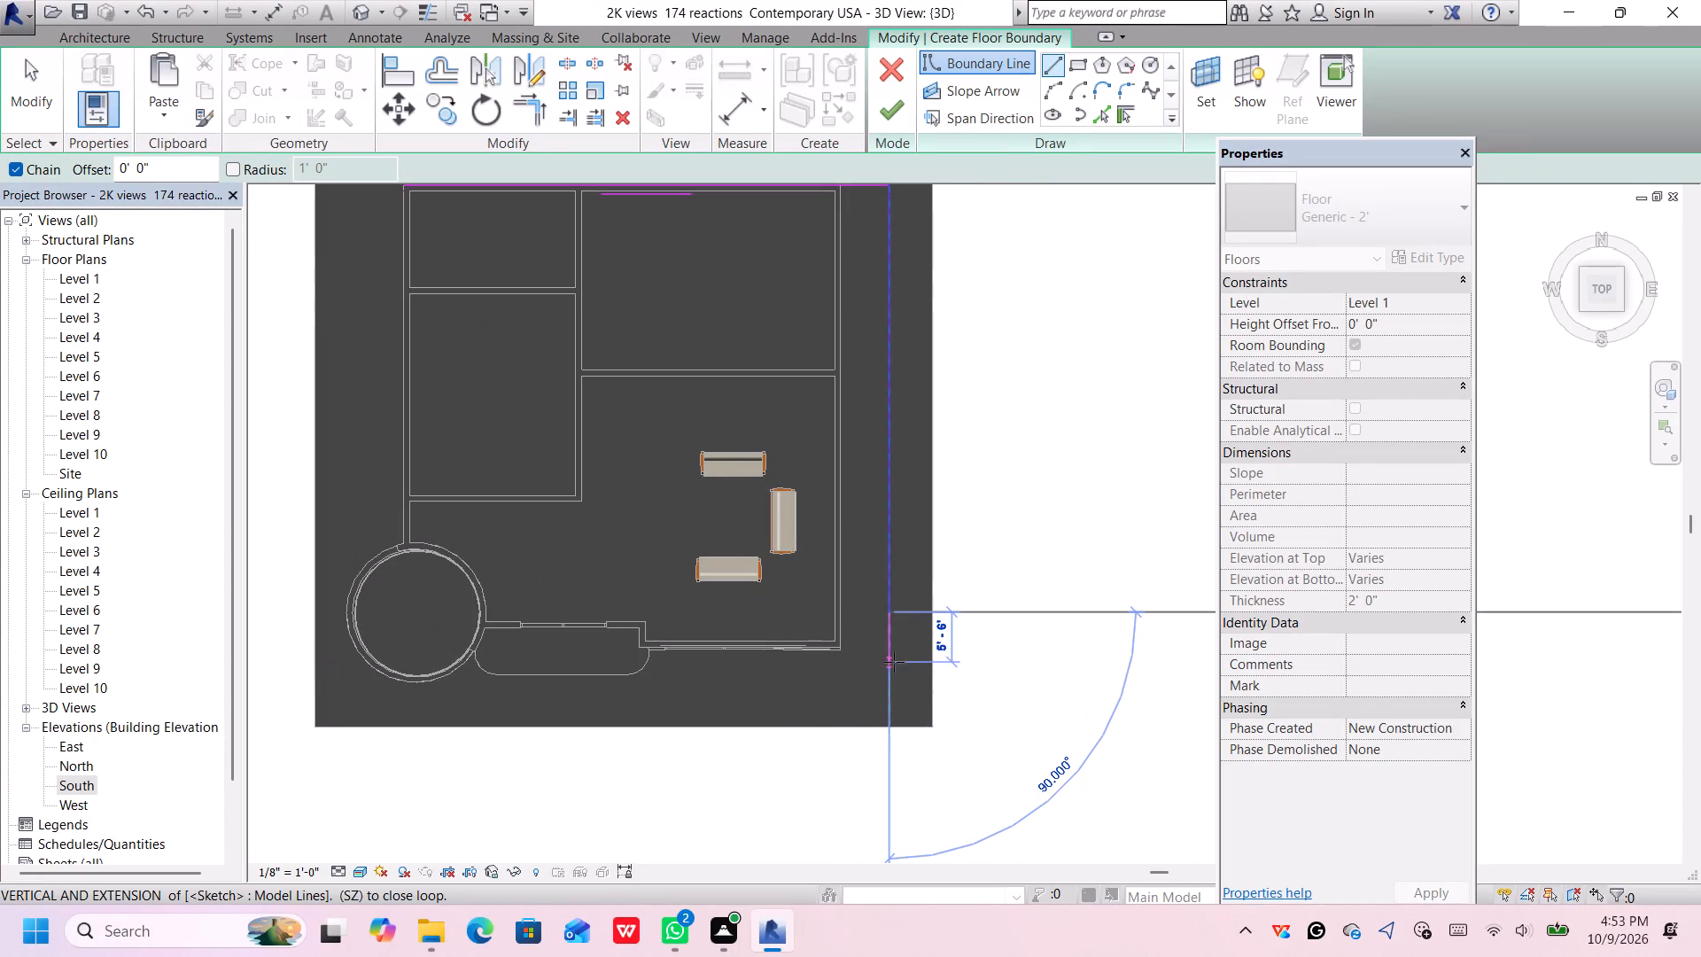
pyautogui.scroll(3, 892, 634)
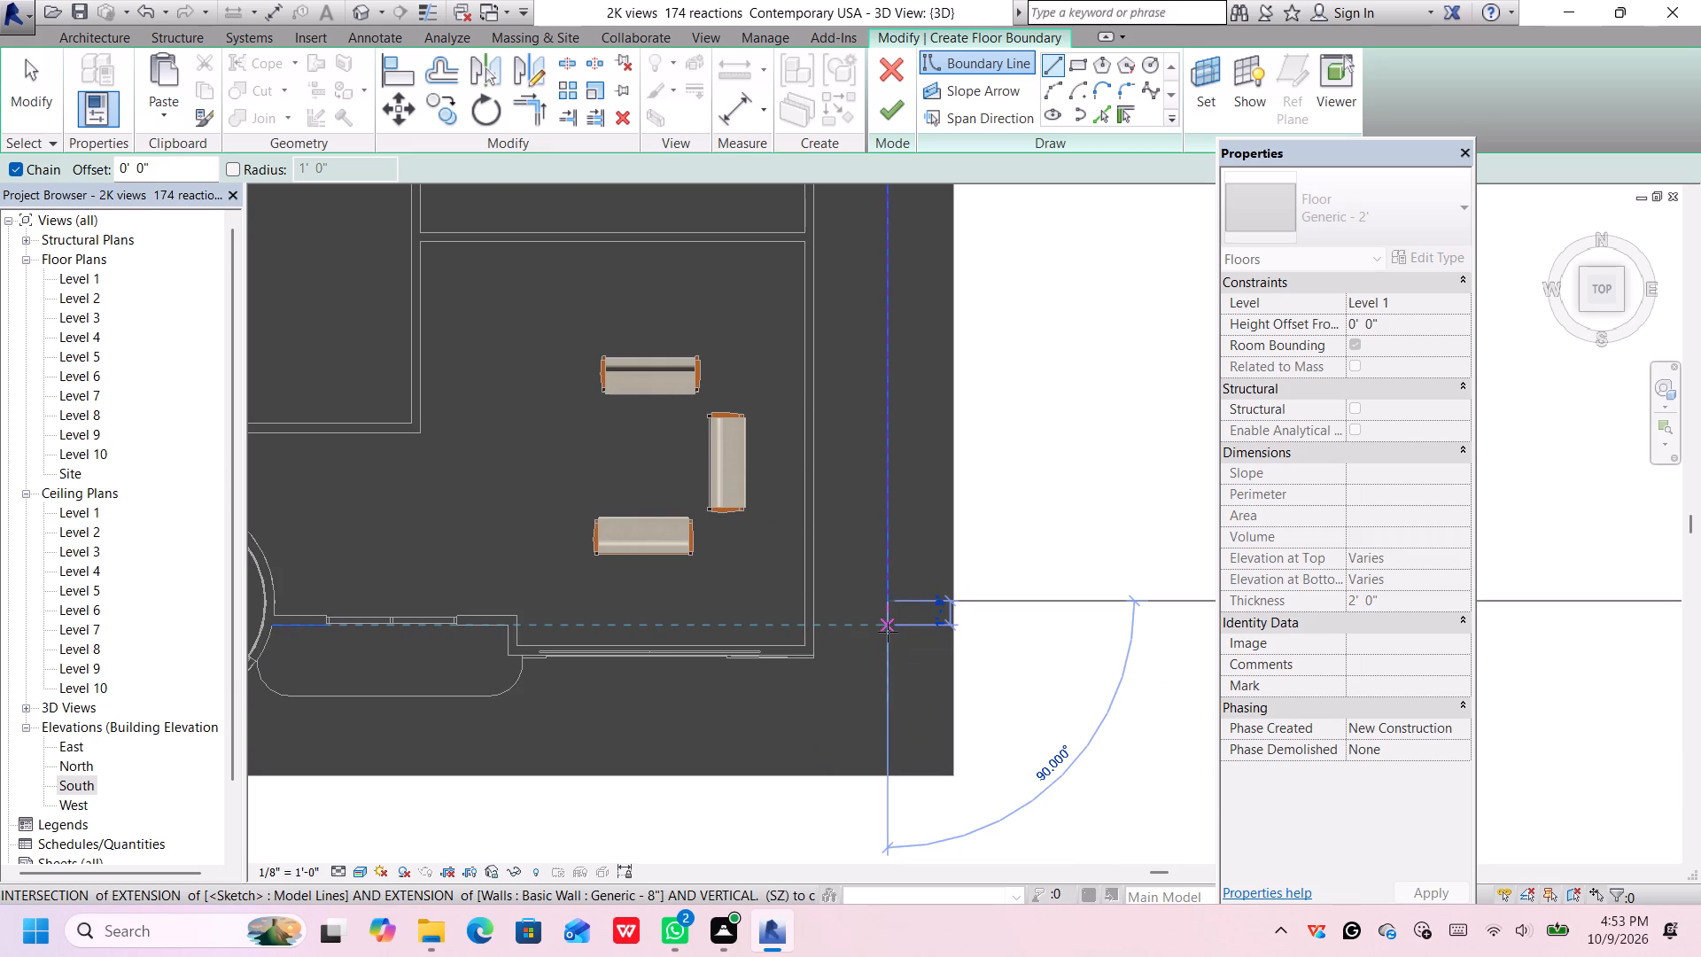
pyautogui.click(889, 626)
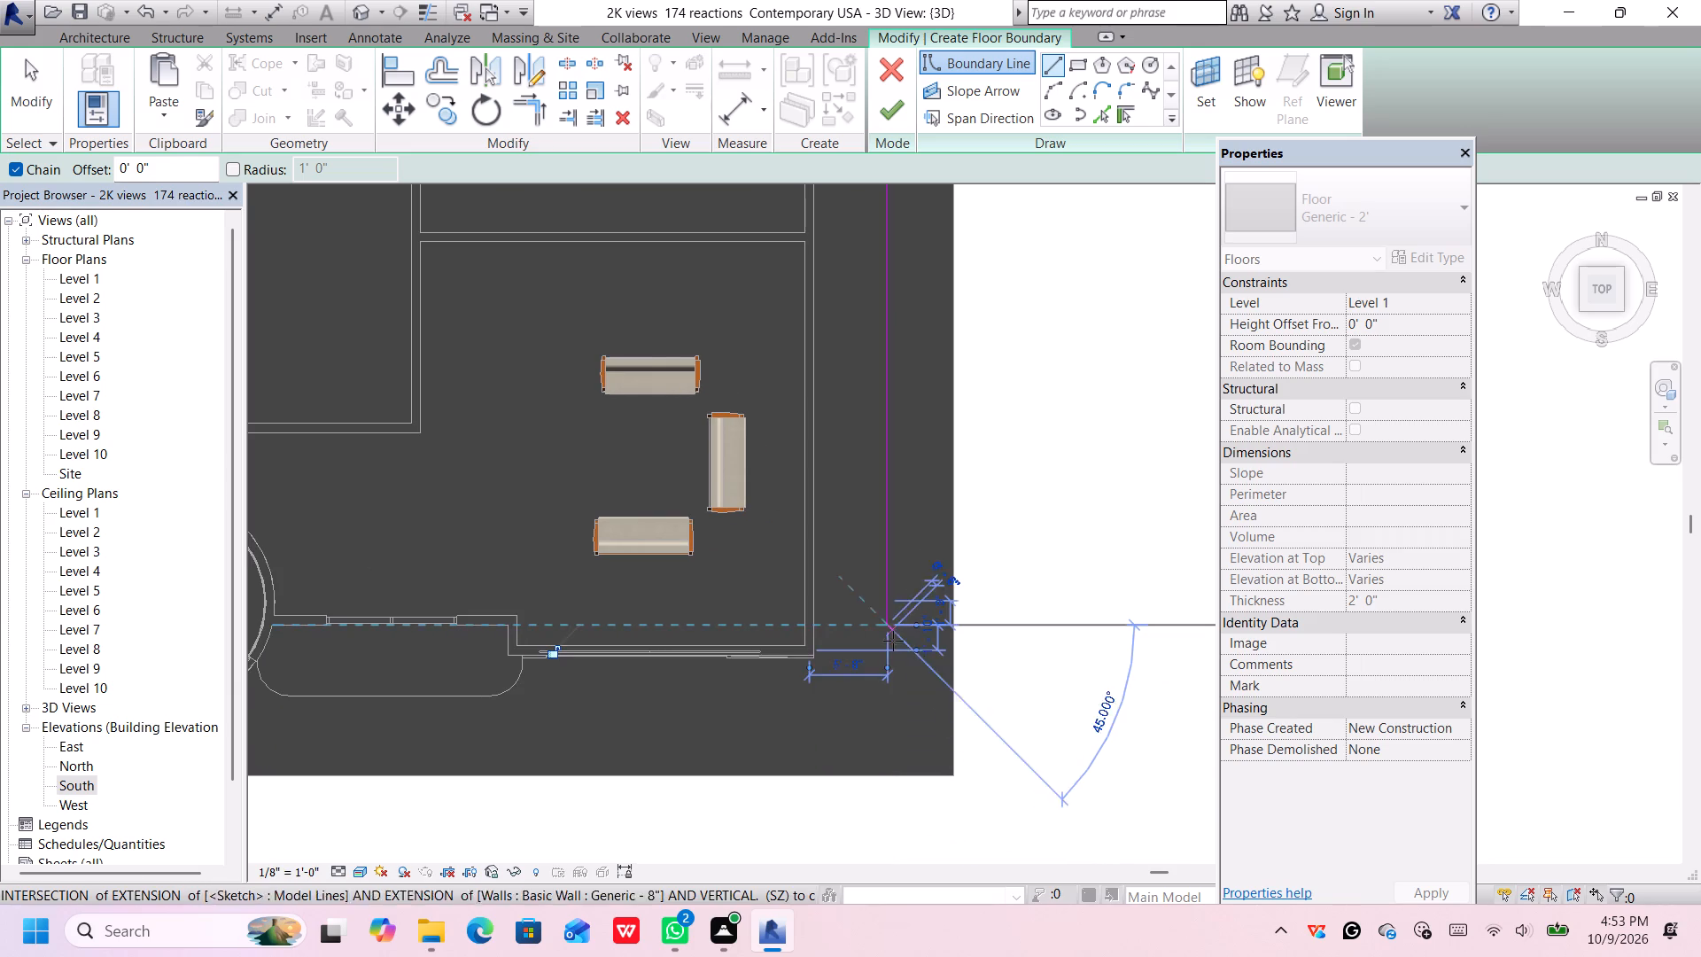
pyautogui.press('space')
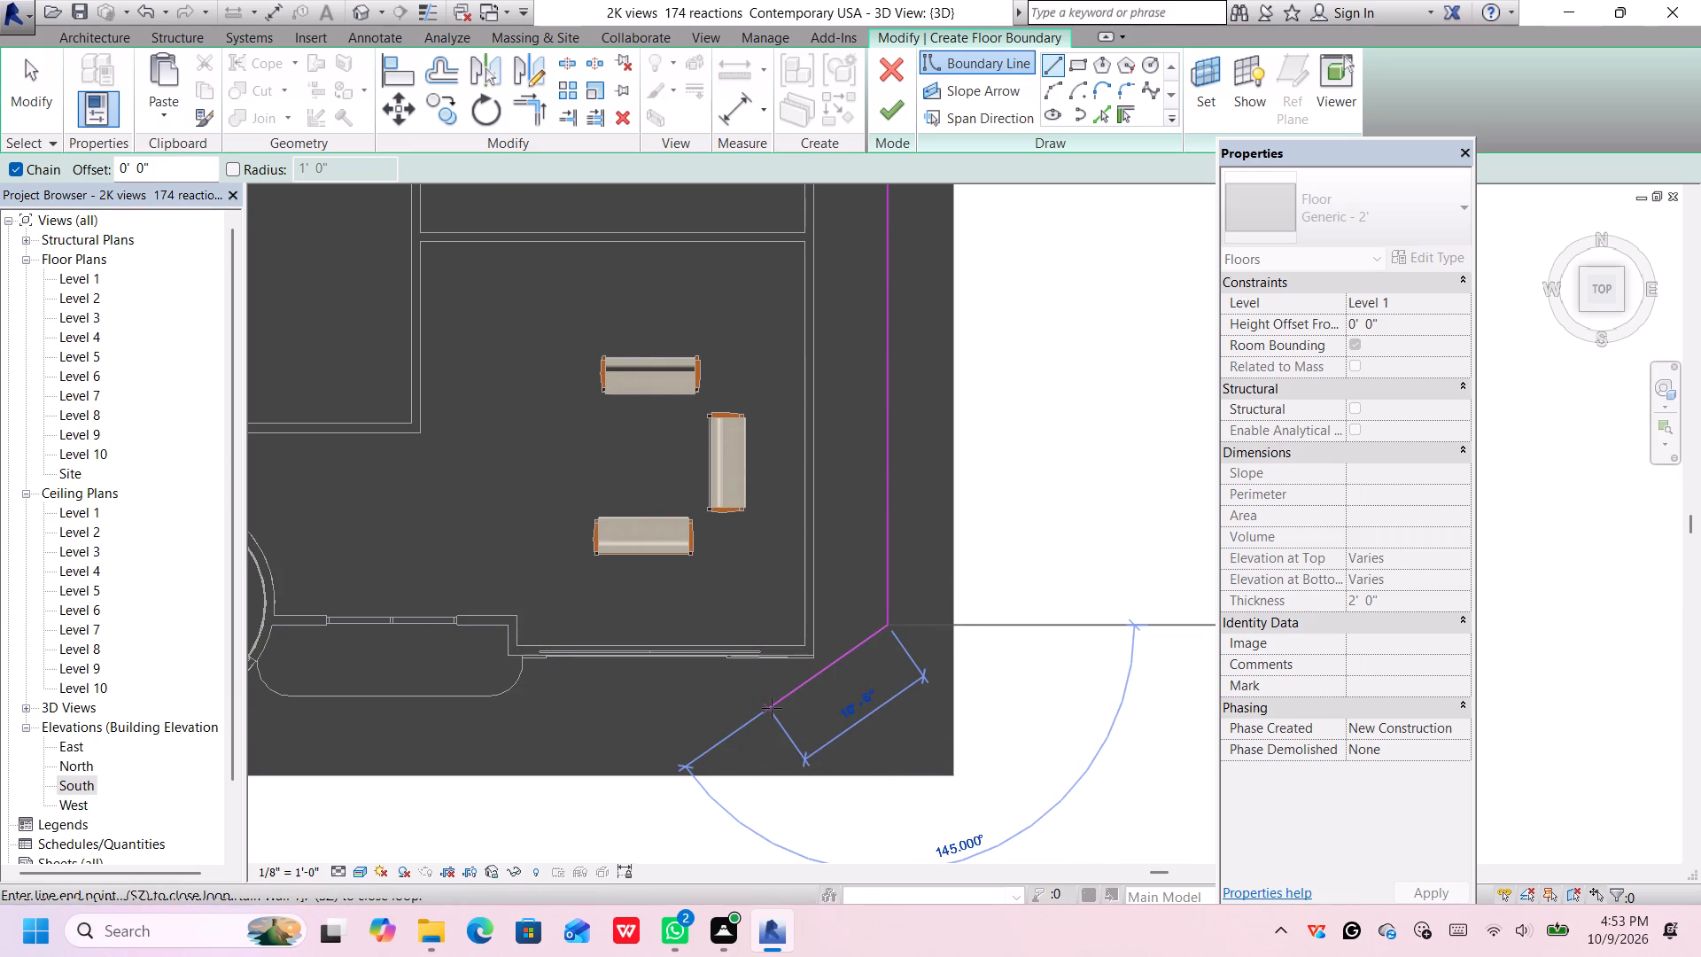
pyautogui.press('Escape')
# Draw a vertical floor boundary line along the west wall's outer edge, from the rear corner to the circular room.
pyautogui.scroll(1, 821, 664)
pyautogui.scroll(-1, 821, 664)
pyautogui.scroll(7, 822, 664)
pyautogui.scroll(-11, 824, 664)
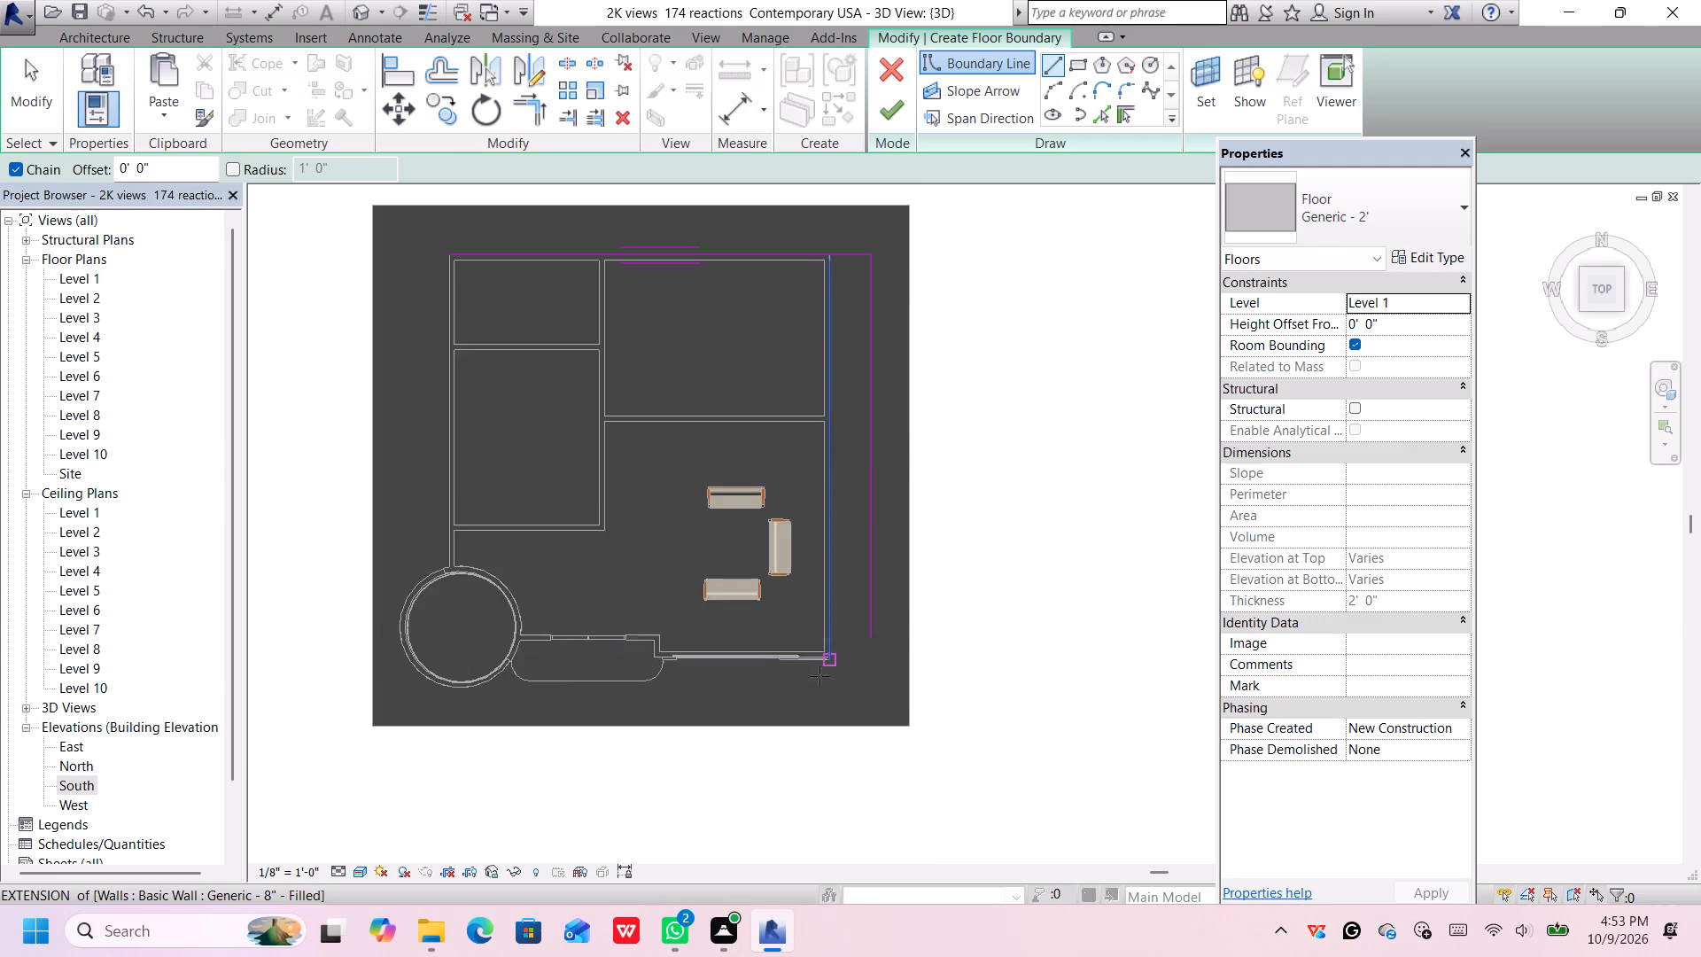
pyautogui.scroll(-1, 818, 684)
pyautogui.moveTo(819, 686); pyautogui.dragTo(849, 669, button='middle')
pyautogui.scroll(-1, 849, 669)
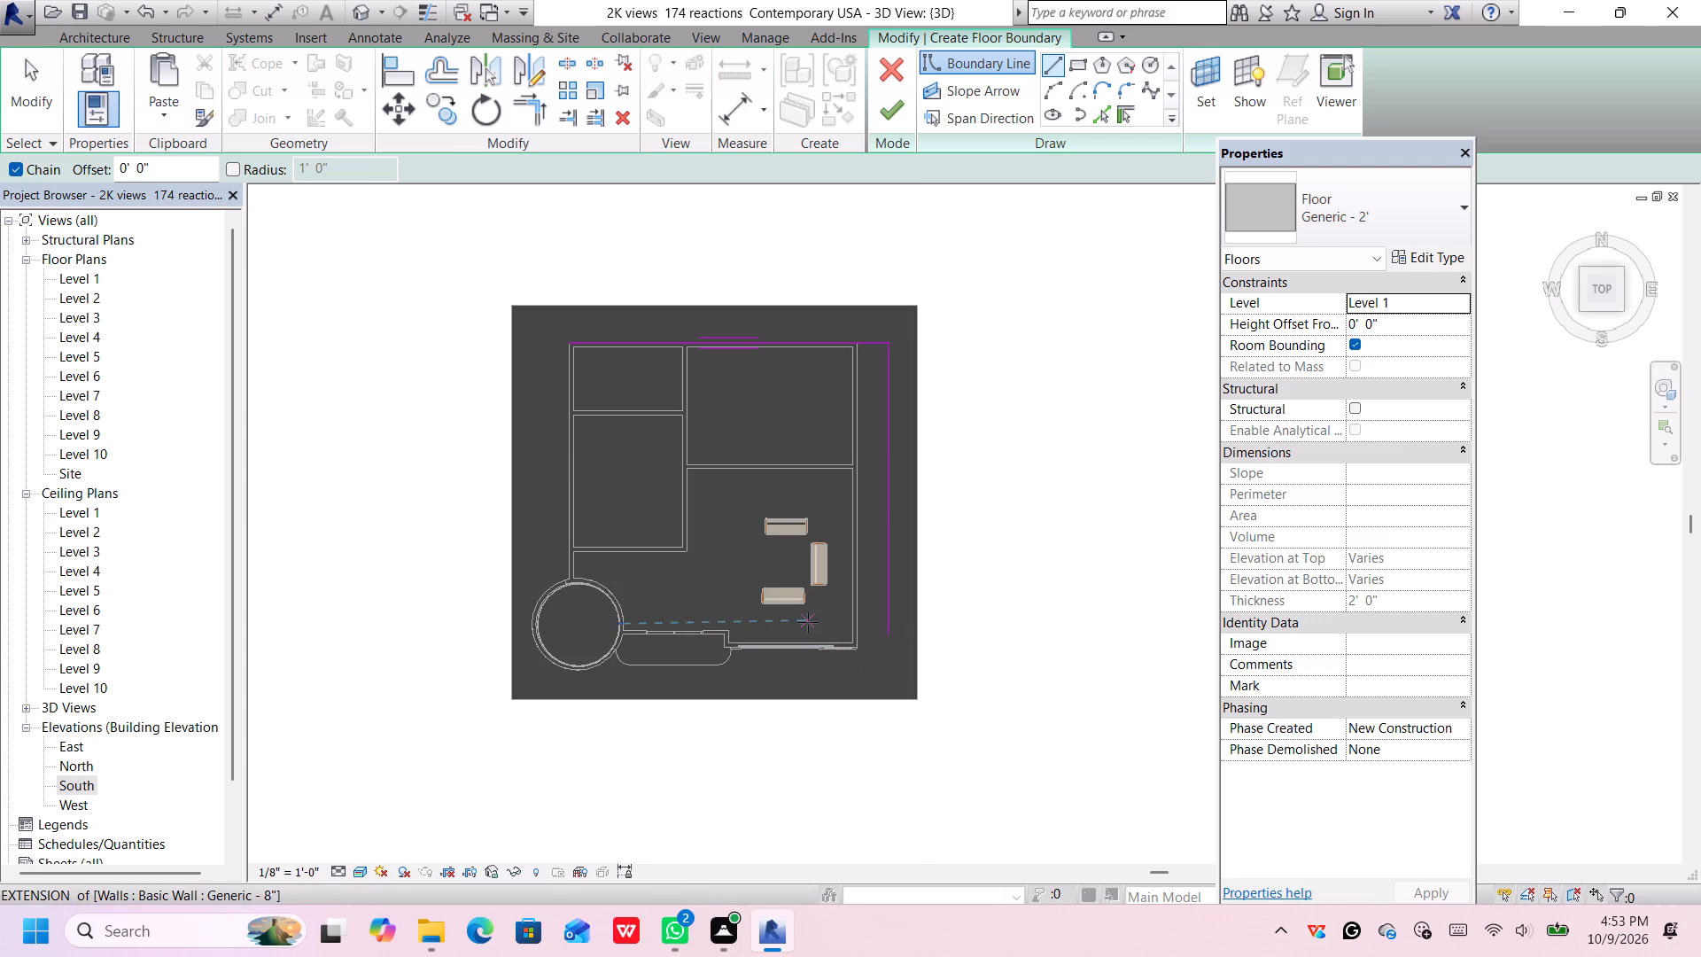
pyautogui.scroll(-1, 563, 461)
pyautogui.scroll(7, 573, 424)
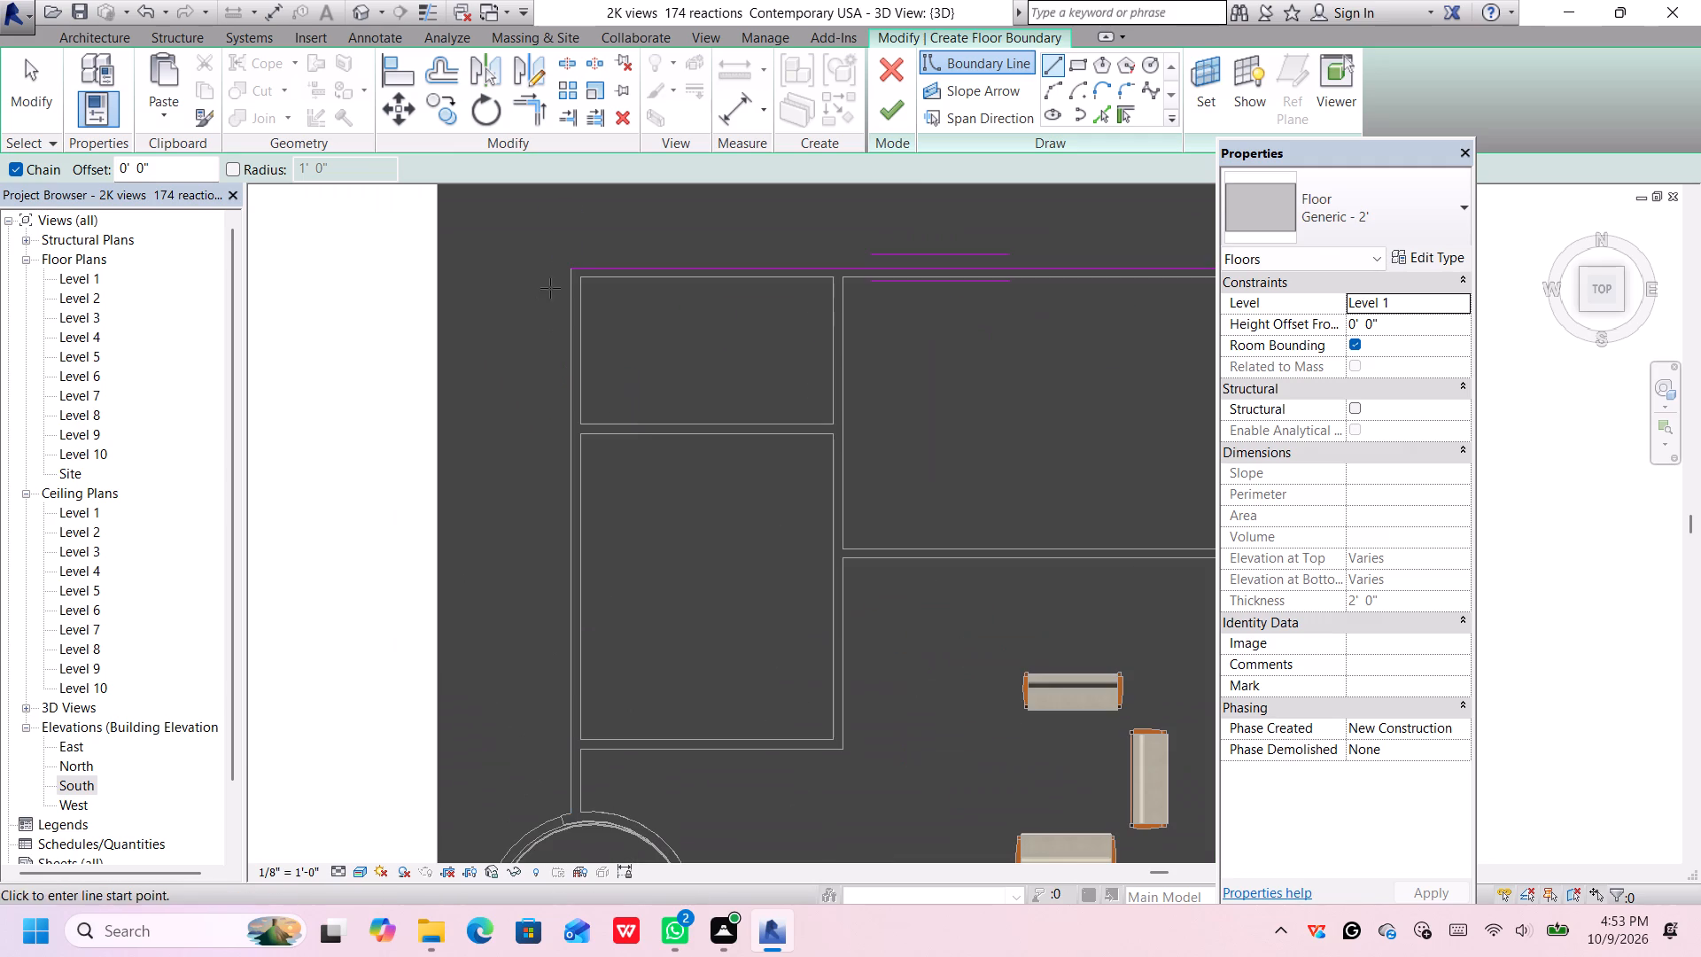
pyautogui.click(570, 271)
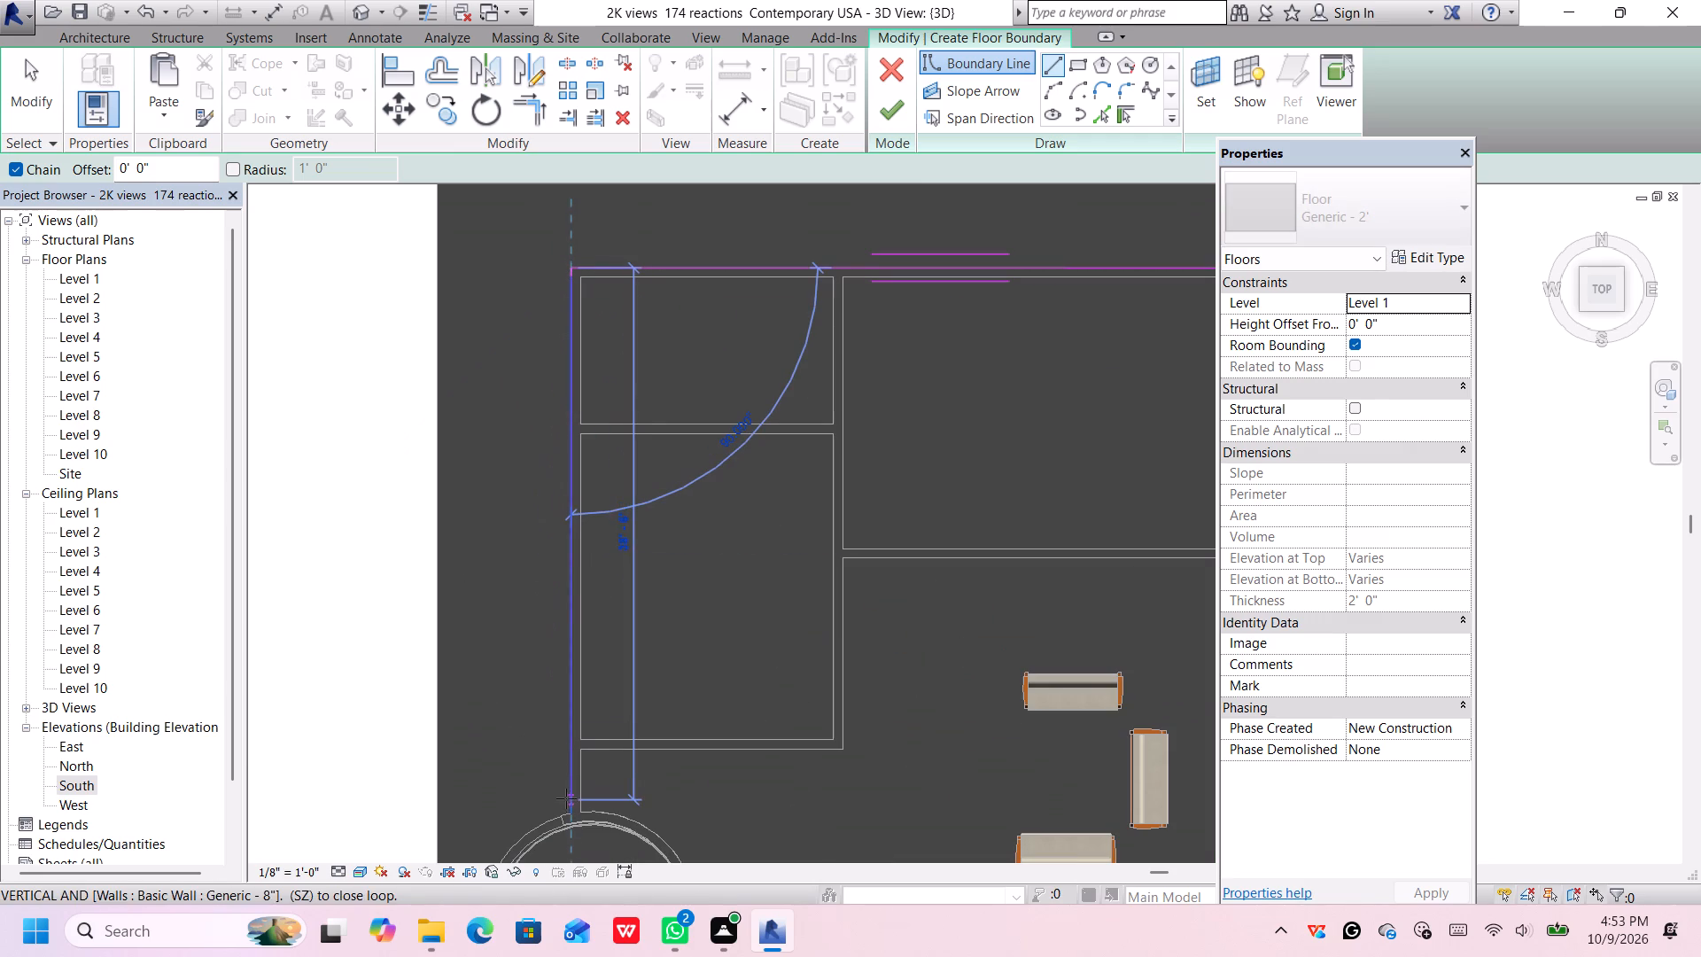
pyautogui.click(567, 811)
pyautogui.moveTo(561, 795); pyautogui.dragTo(547, 672, button='middle')
pyautogui.scroll(1, 547, 673)
pyautogui.scroll(-5, 708, 739)
pyautogui.moveTo(715, 762); pyautogui.dragTo(662, 634, button='middle')
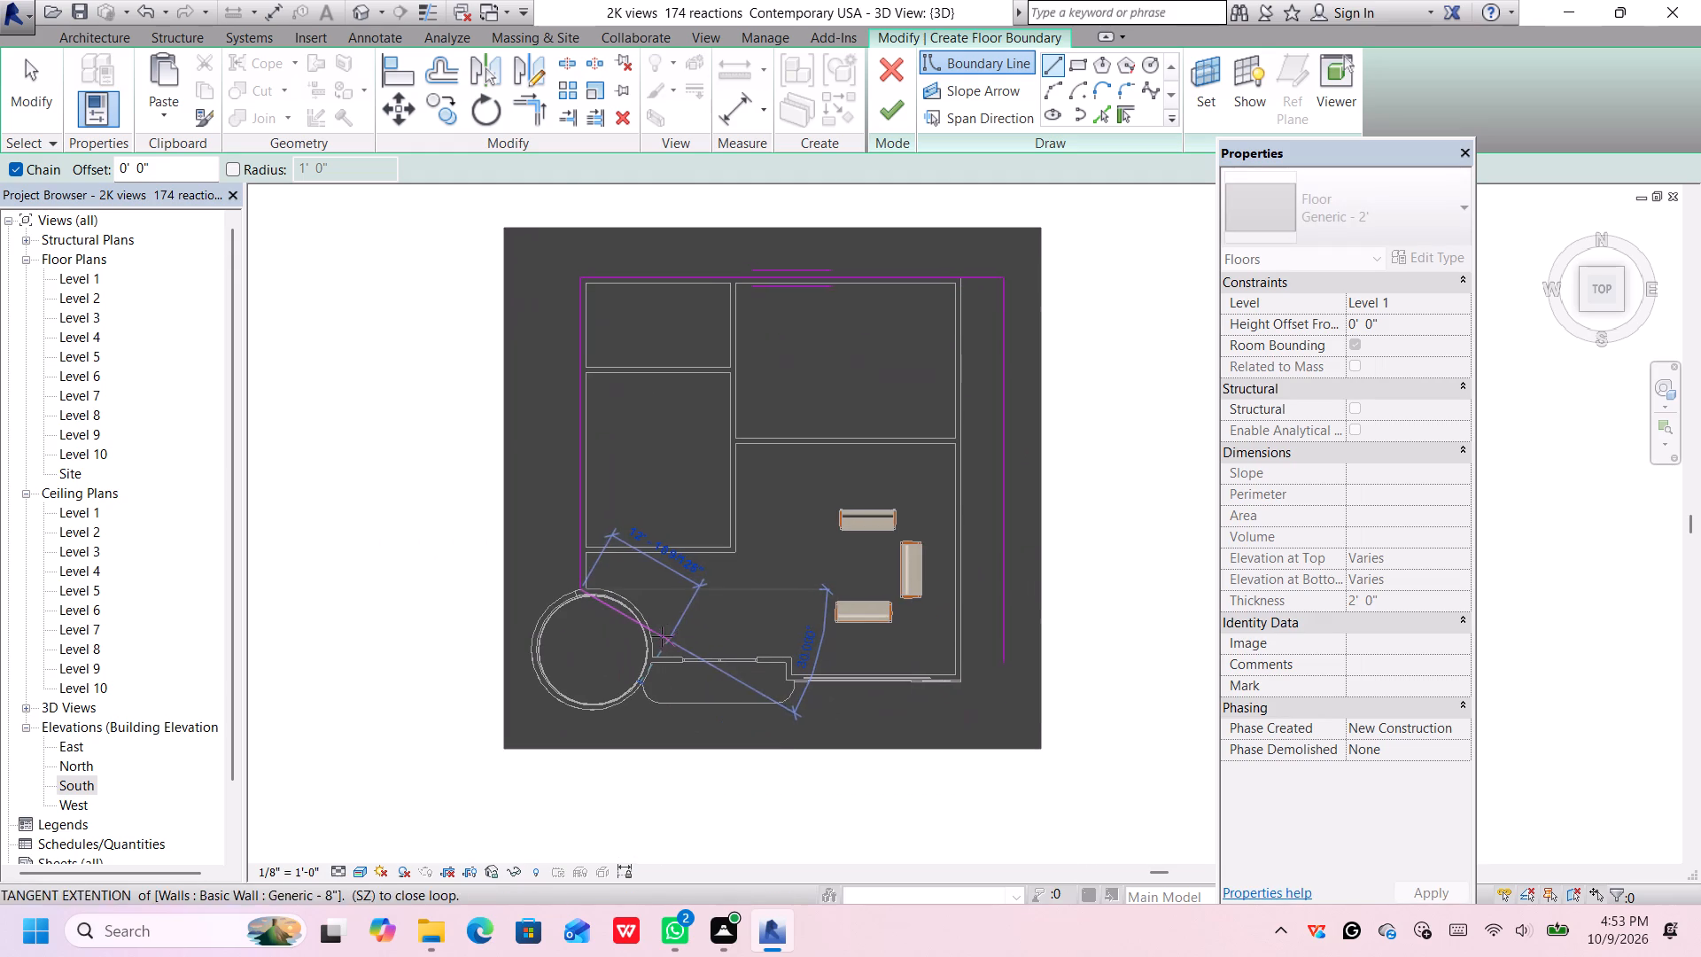
pyautogui.press('Escape')
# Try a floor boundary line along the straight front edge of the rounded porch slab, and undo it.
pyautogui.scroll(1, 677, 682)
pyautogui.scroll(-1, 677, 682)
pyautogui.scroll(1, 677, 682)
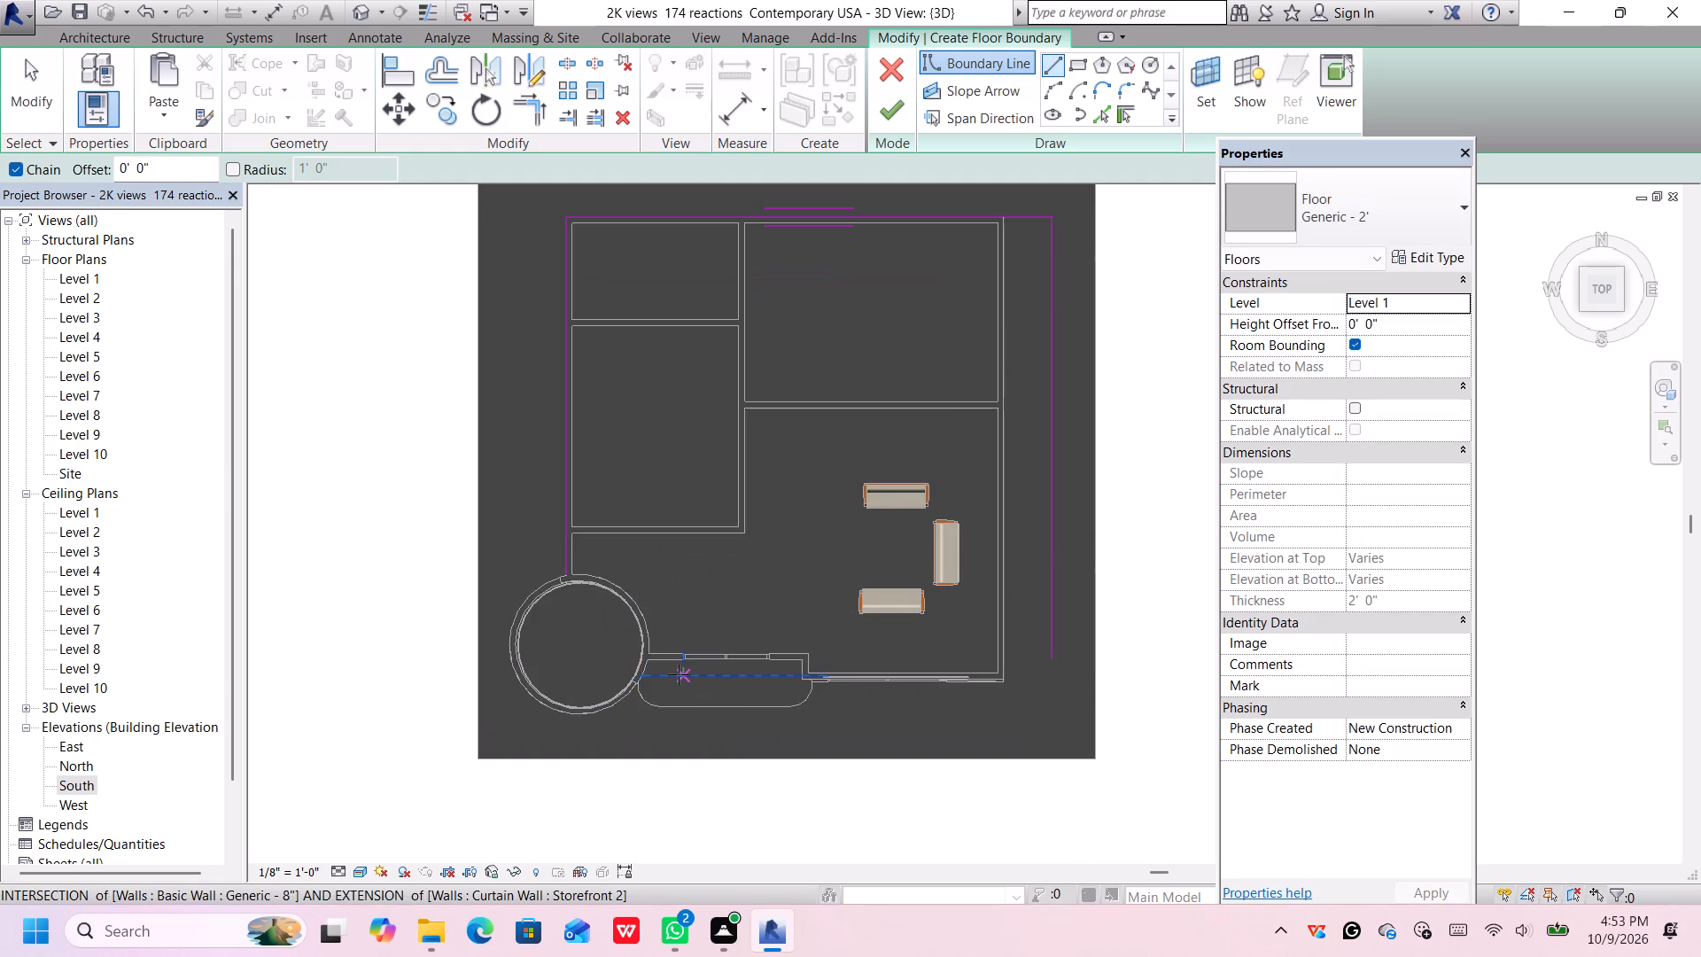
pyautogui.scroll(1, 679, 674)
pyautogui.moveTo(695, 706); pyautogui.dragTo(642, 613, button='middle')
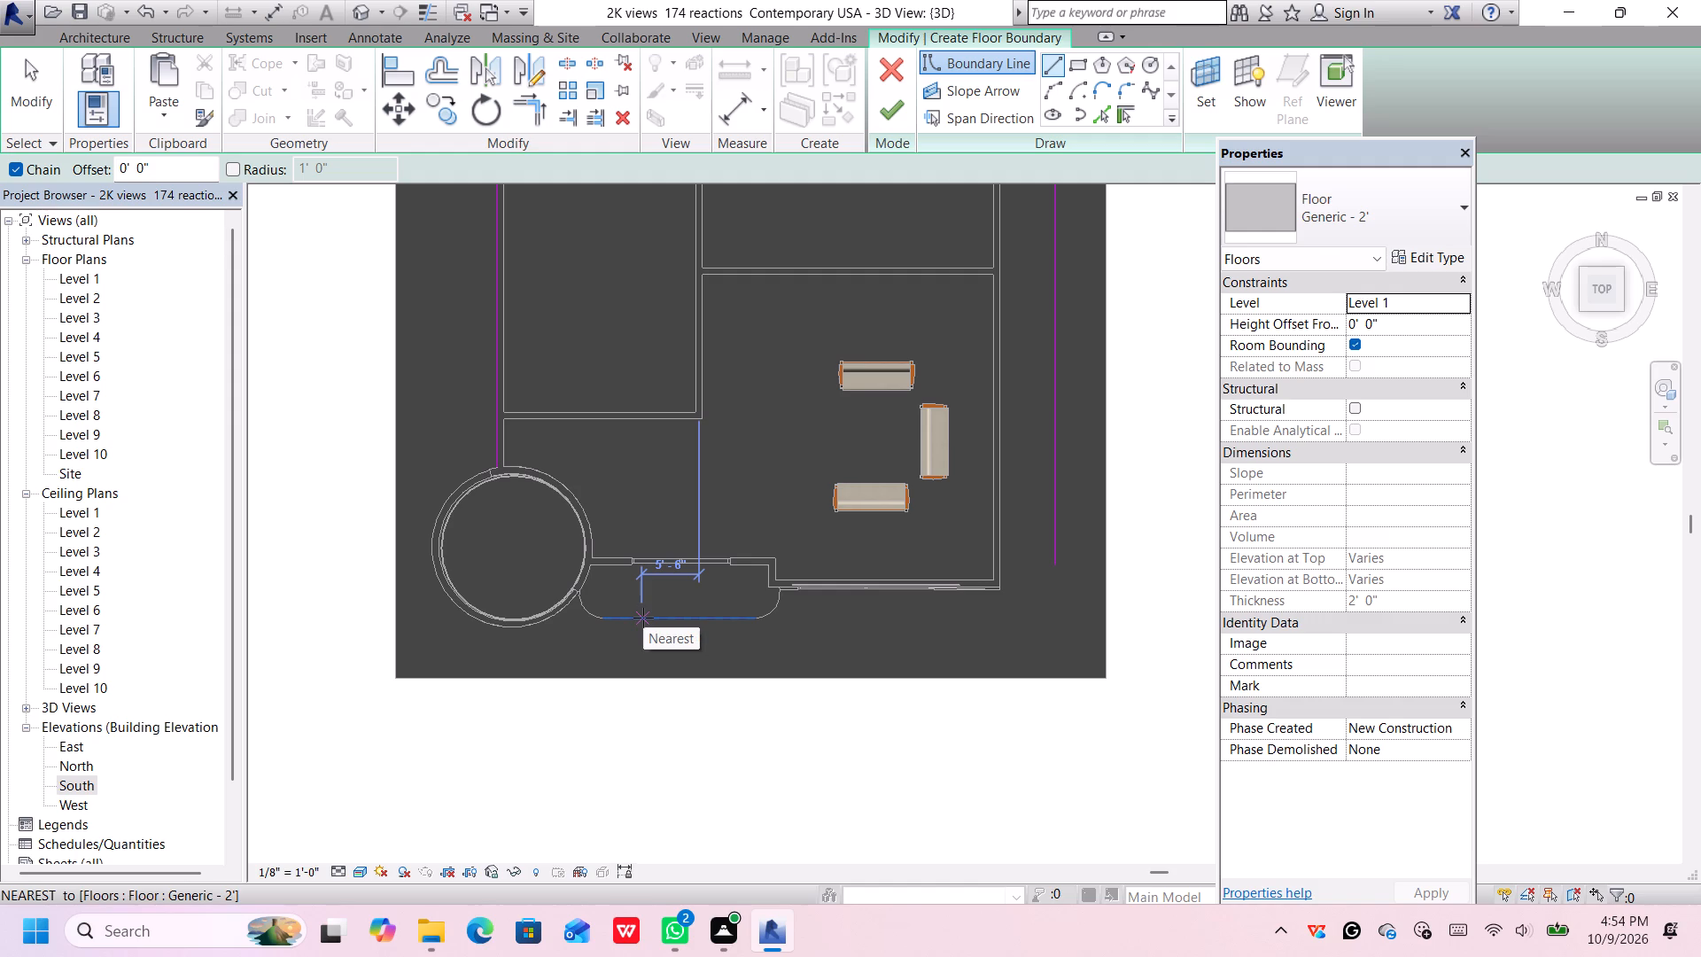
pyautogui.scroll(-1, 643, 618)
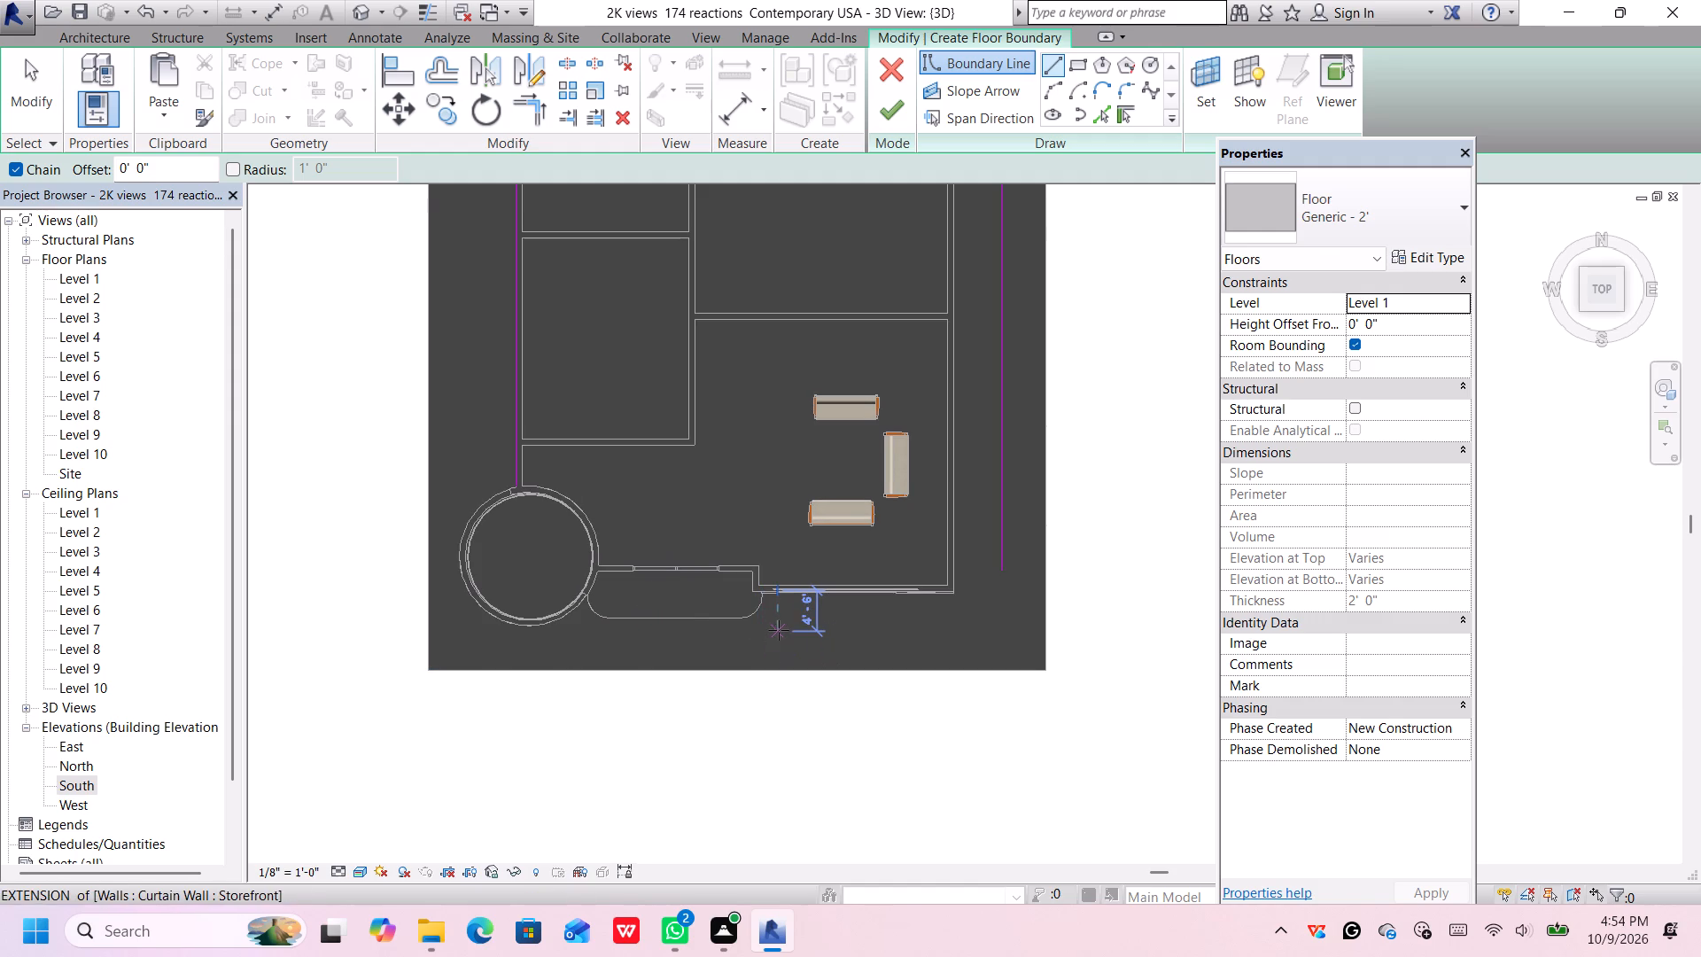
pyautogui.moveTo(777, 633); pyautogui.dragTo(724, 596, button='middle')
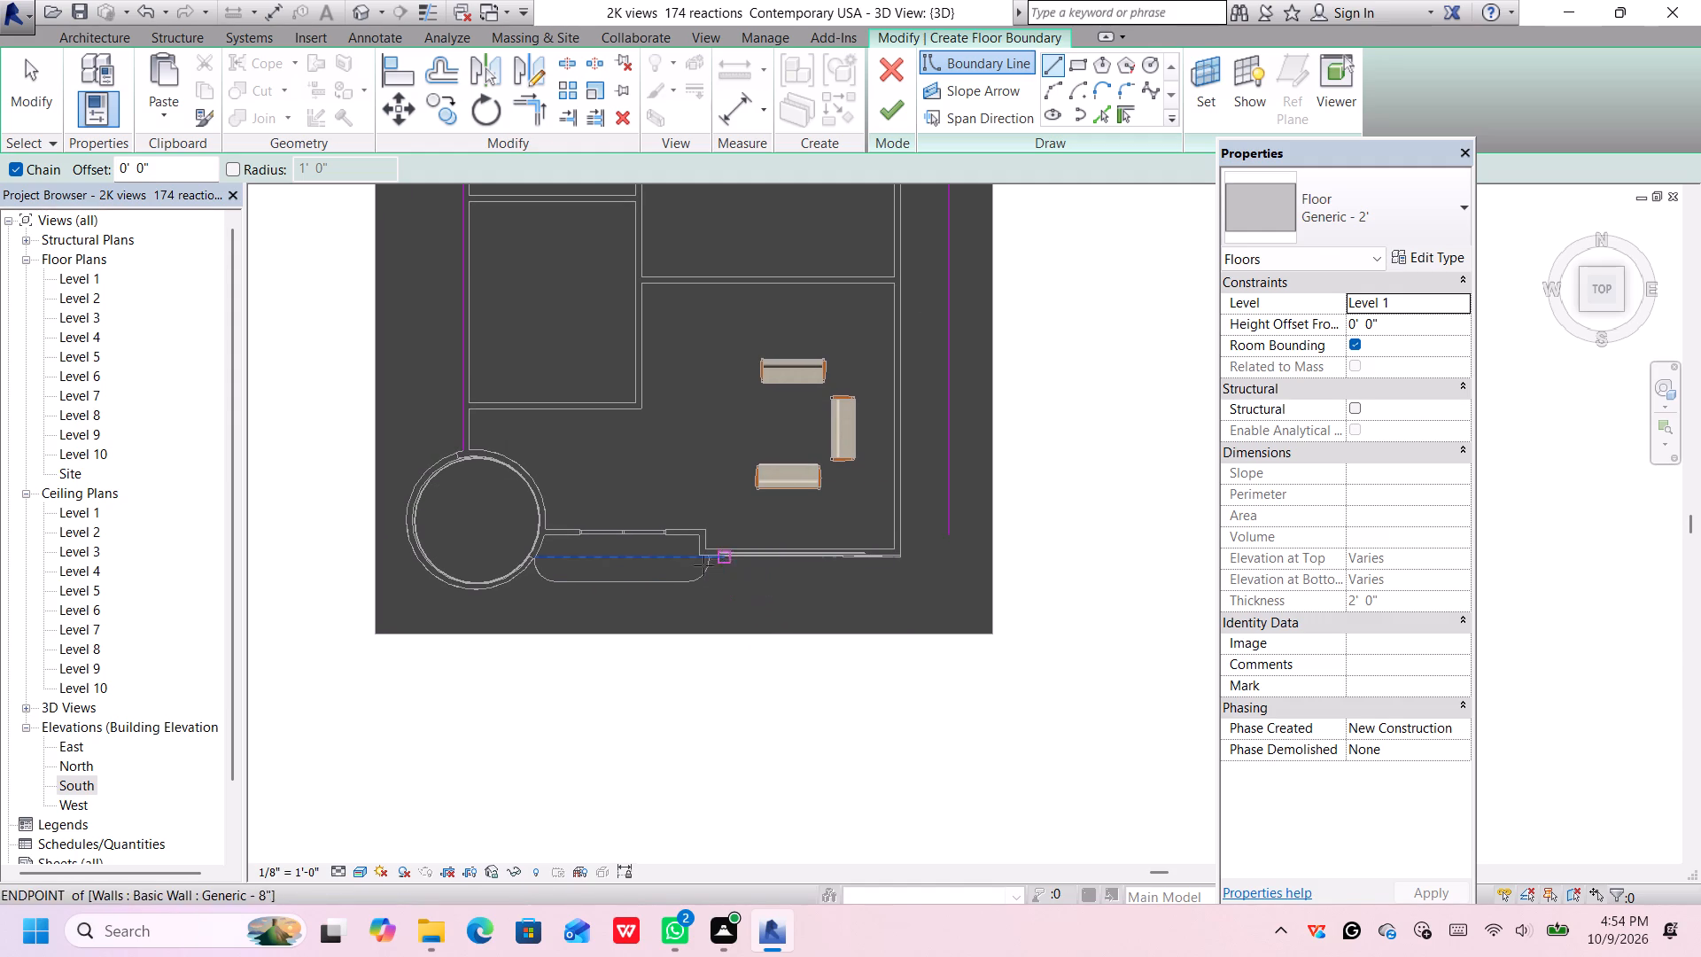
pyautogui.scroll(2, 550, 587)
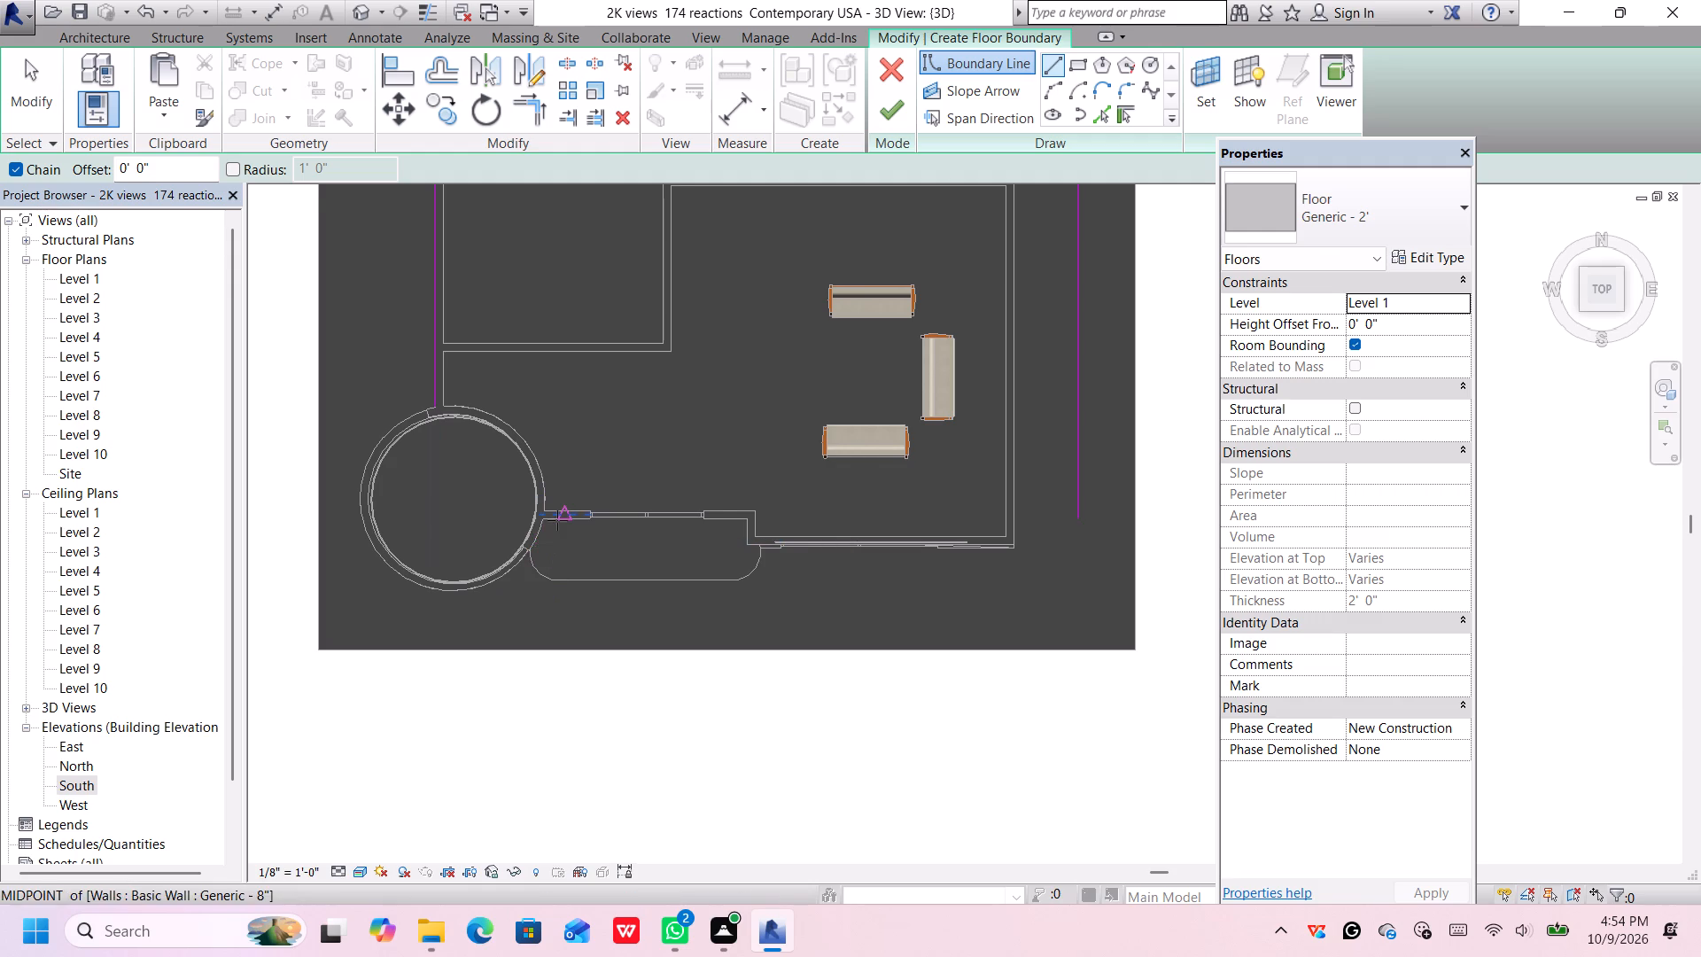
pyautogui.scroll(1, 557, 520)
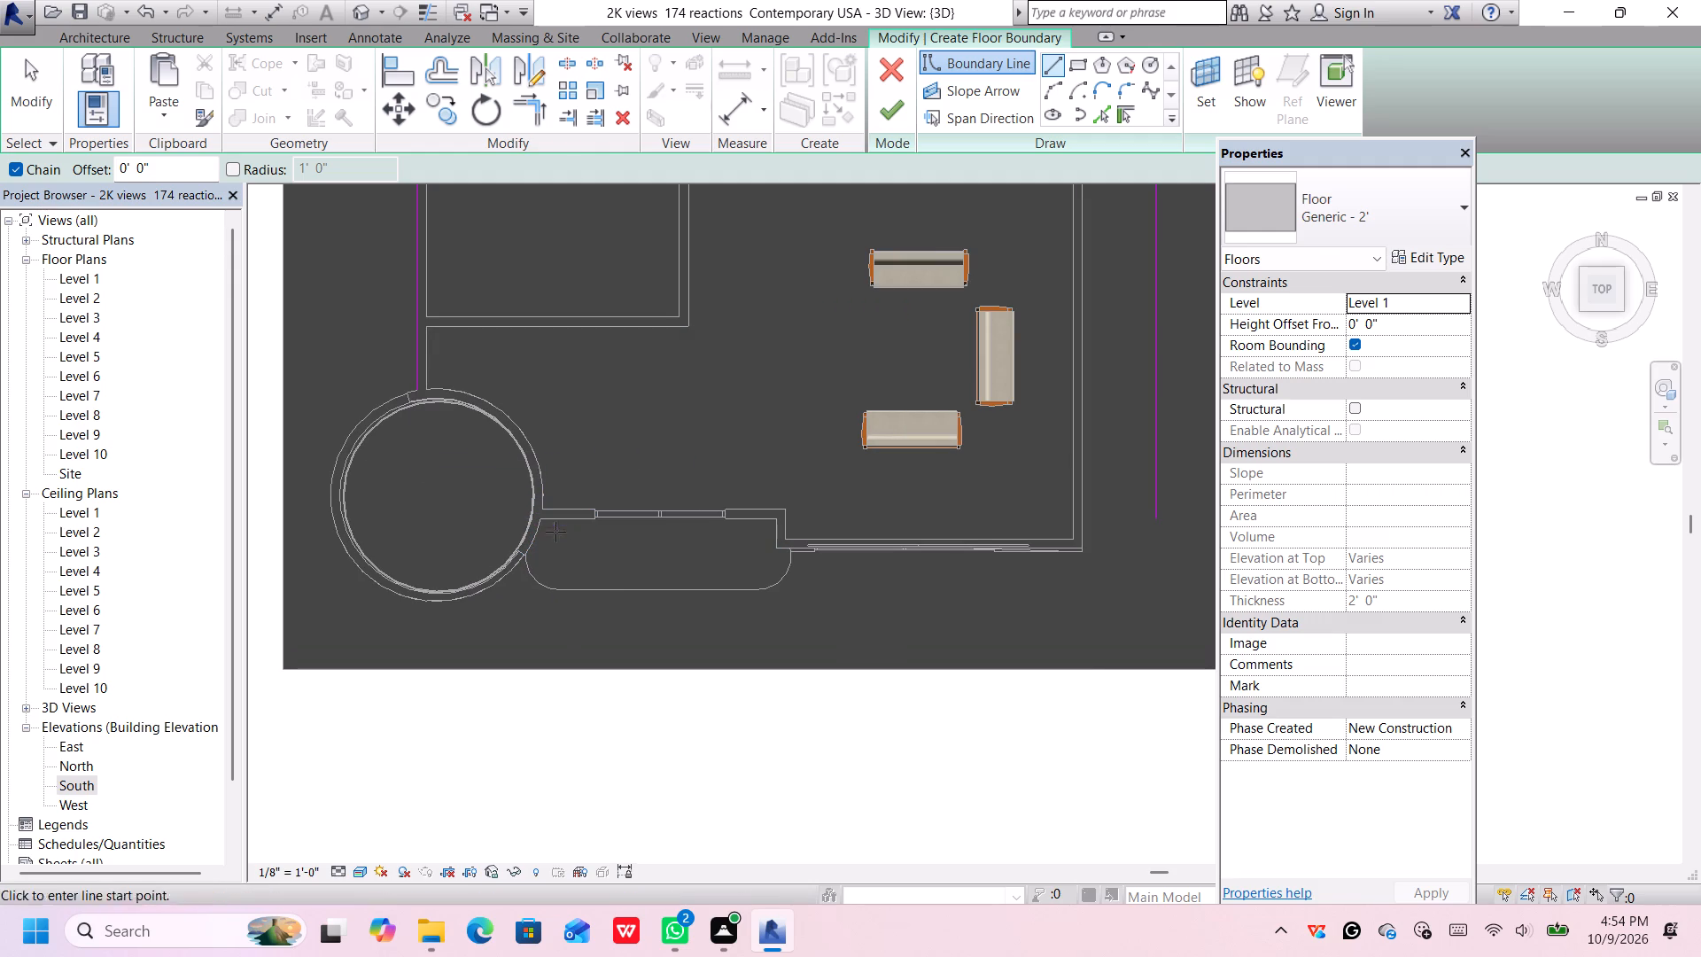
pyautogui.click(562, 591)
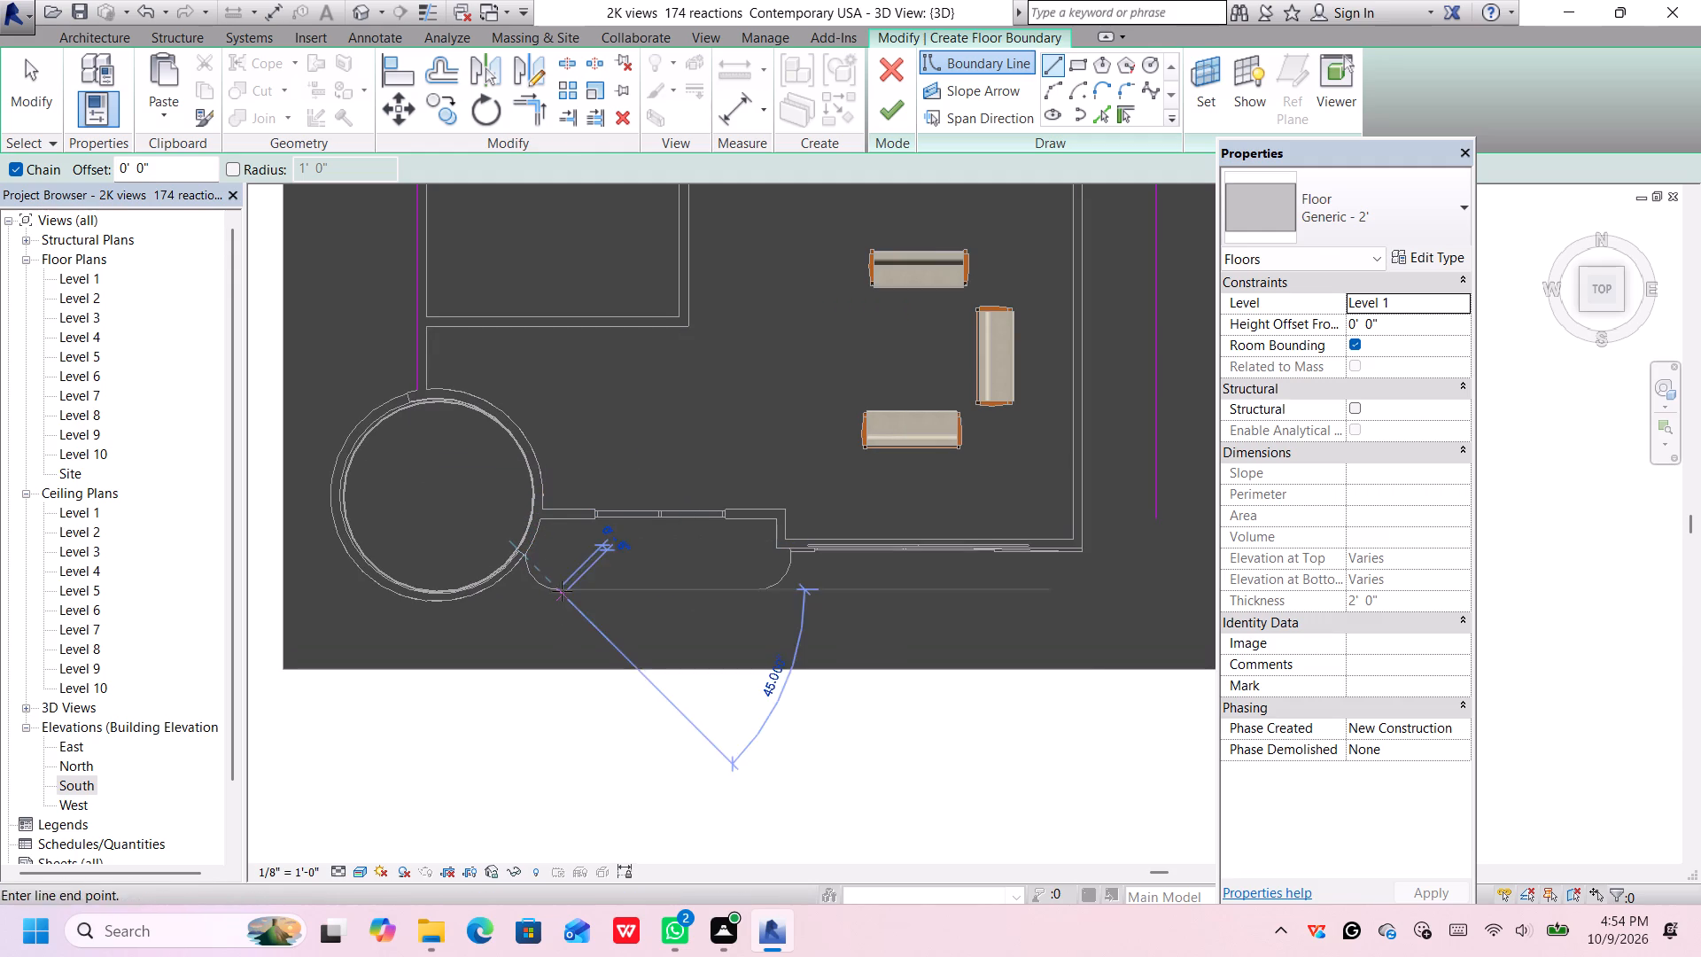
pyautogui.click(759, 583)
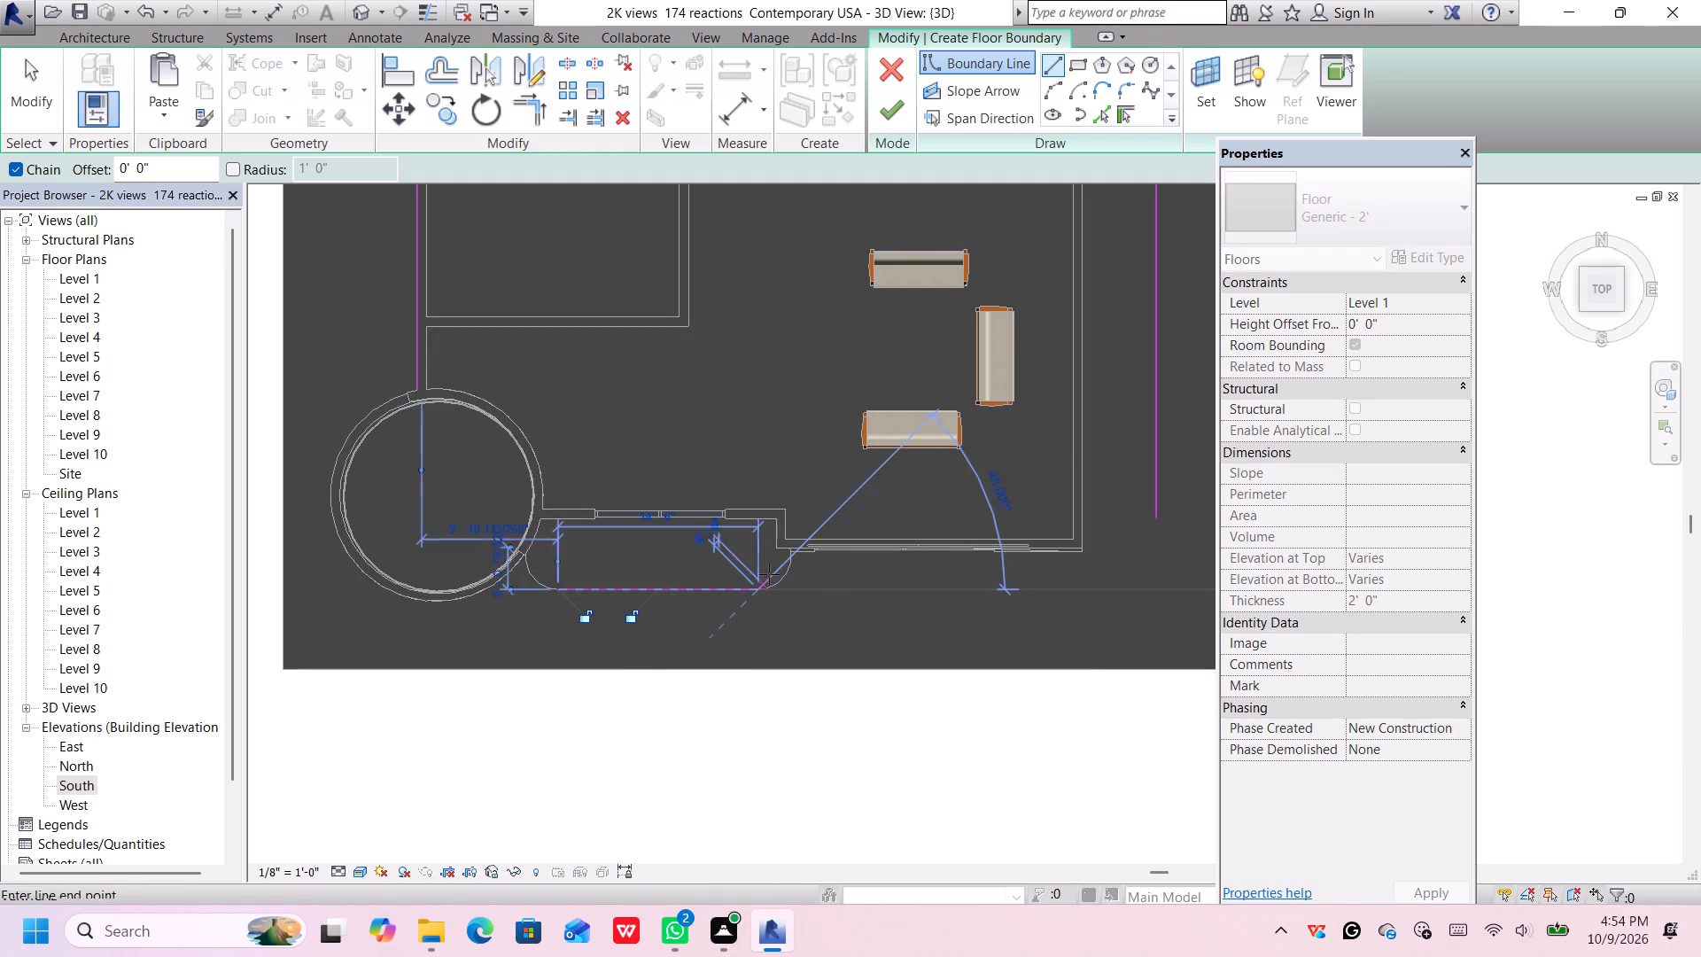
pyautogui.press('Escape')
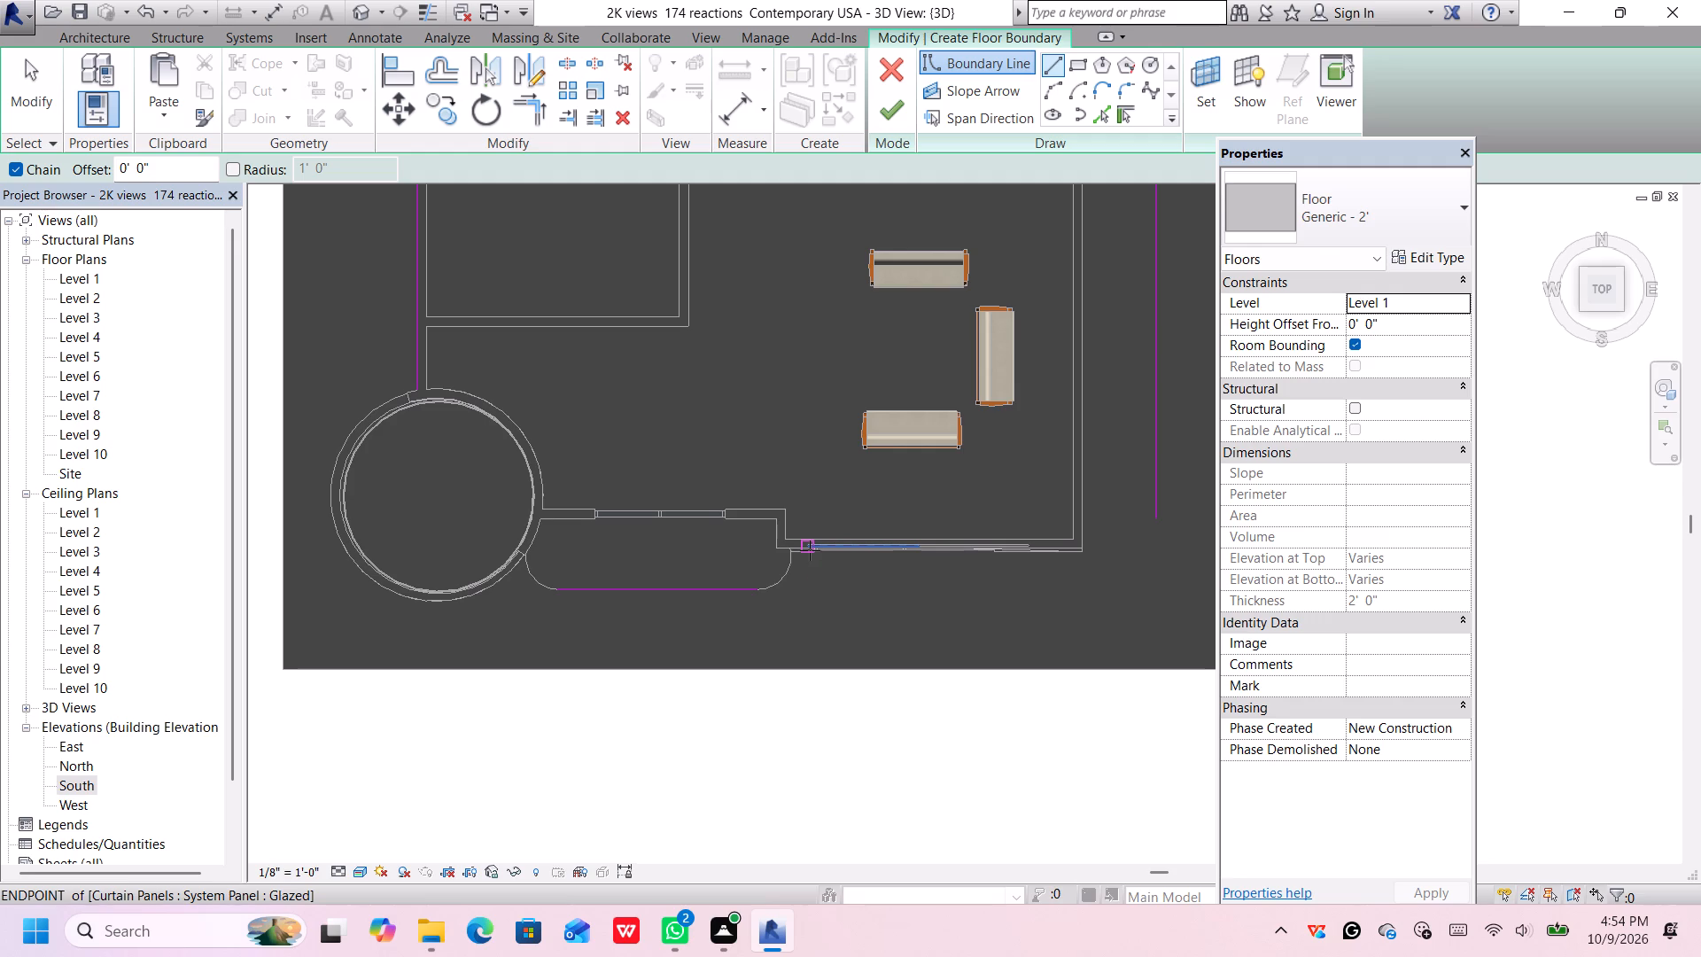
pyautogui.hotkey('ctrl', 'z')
# Draw a horizontal floor boundary line along the entrance wall's outer face, from the circular room to just short of the wall's jog.
pyautogui.scroll(1, 548, 510)
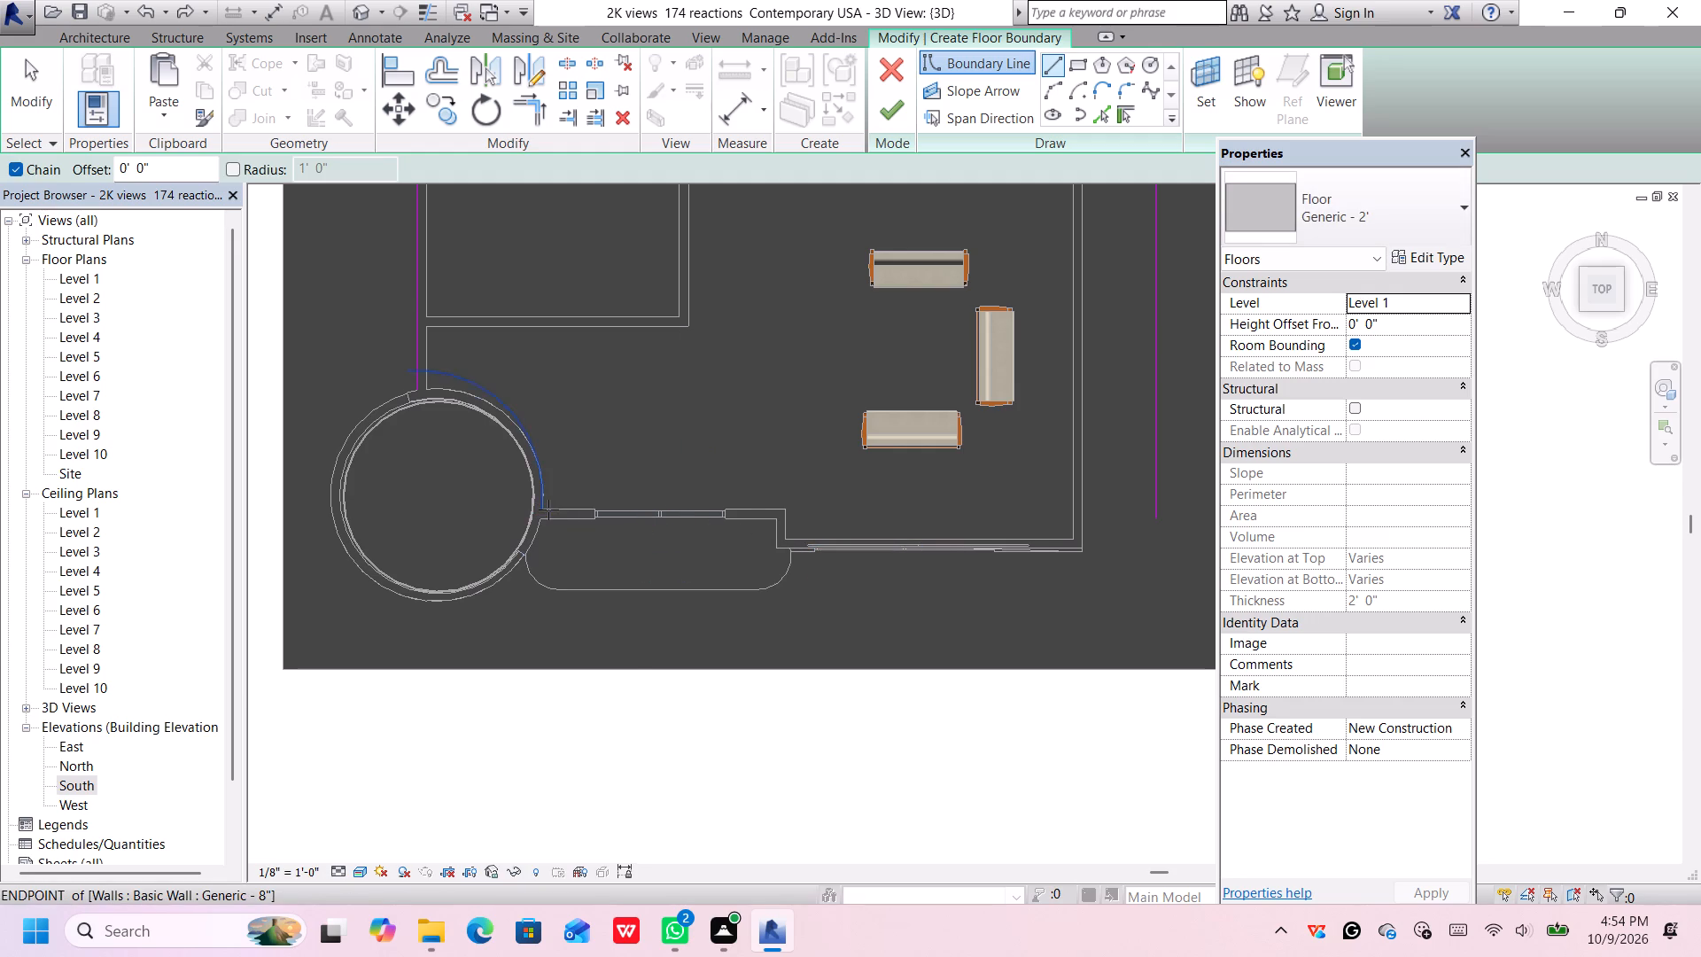
pyautogui.click(548, 520)
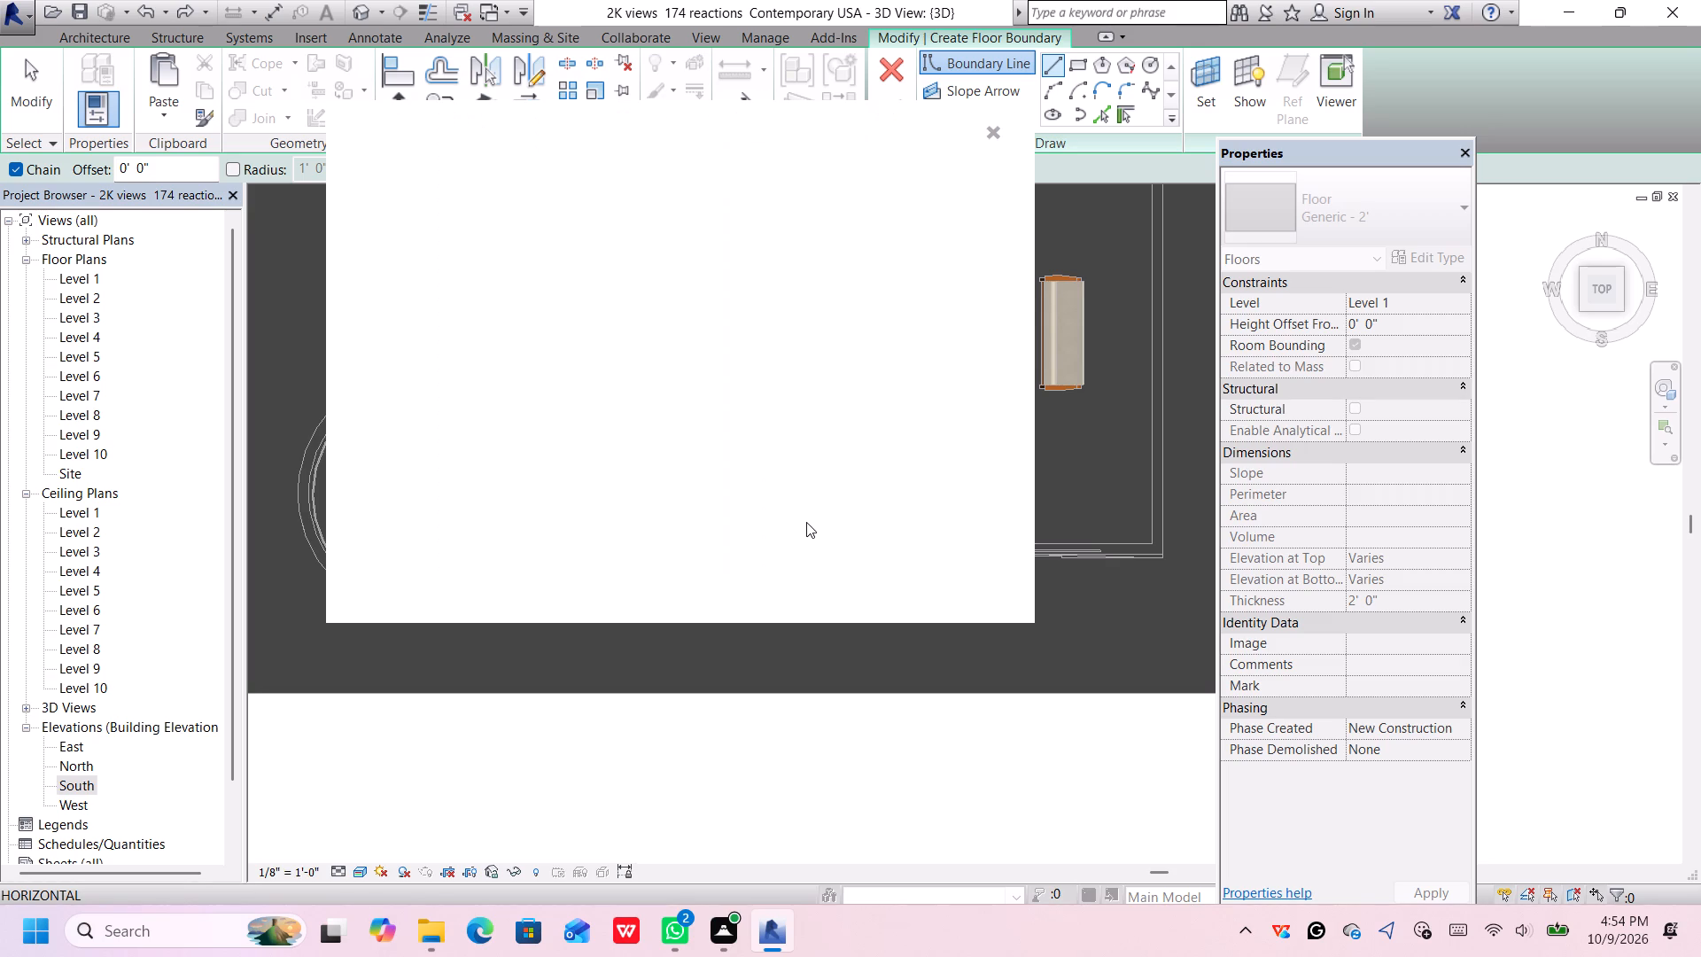
pyautogui.click(992, 128)
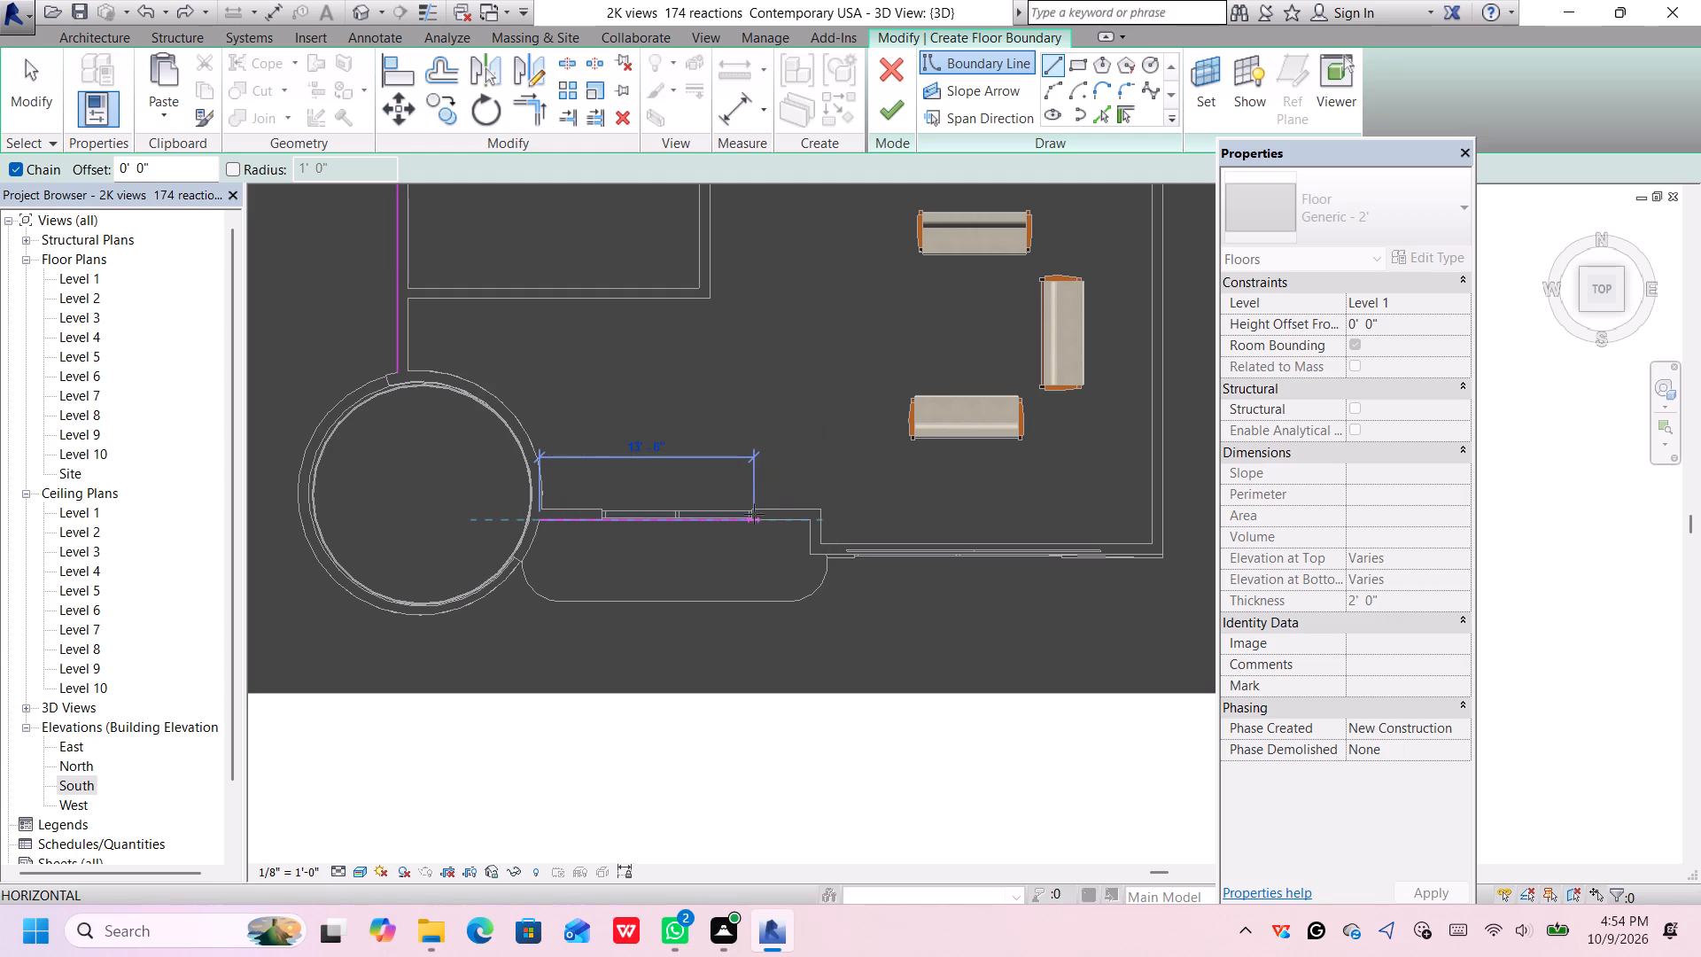
pyautogui.scroll(2, 754, 516)
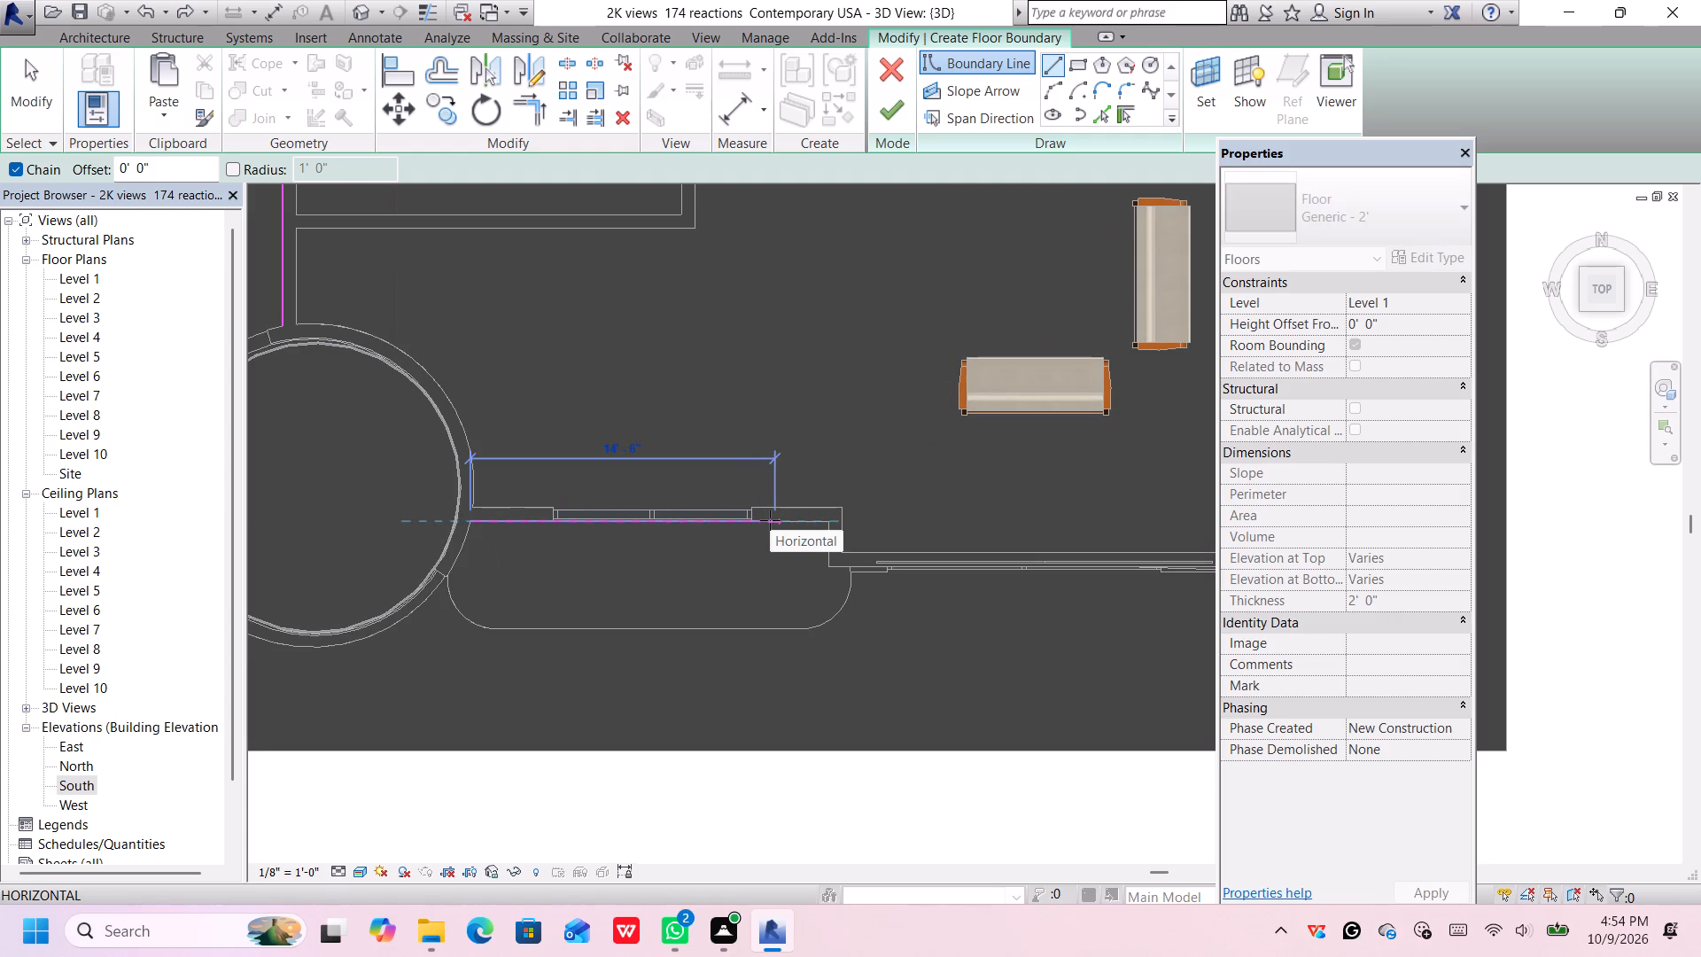
pyautogui.click(770, 520)
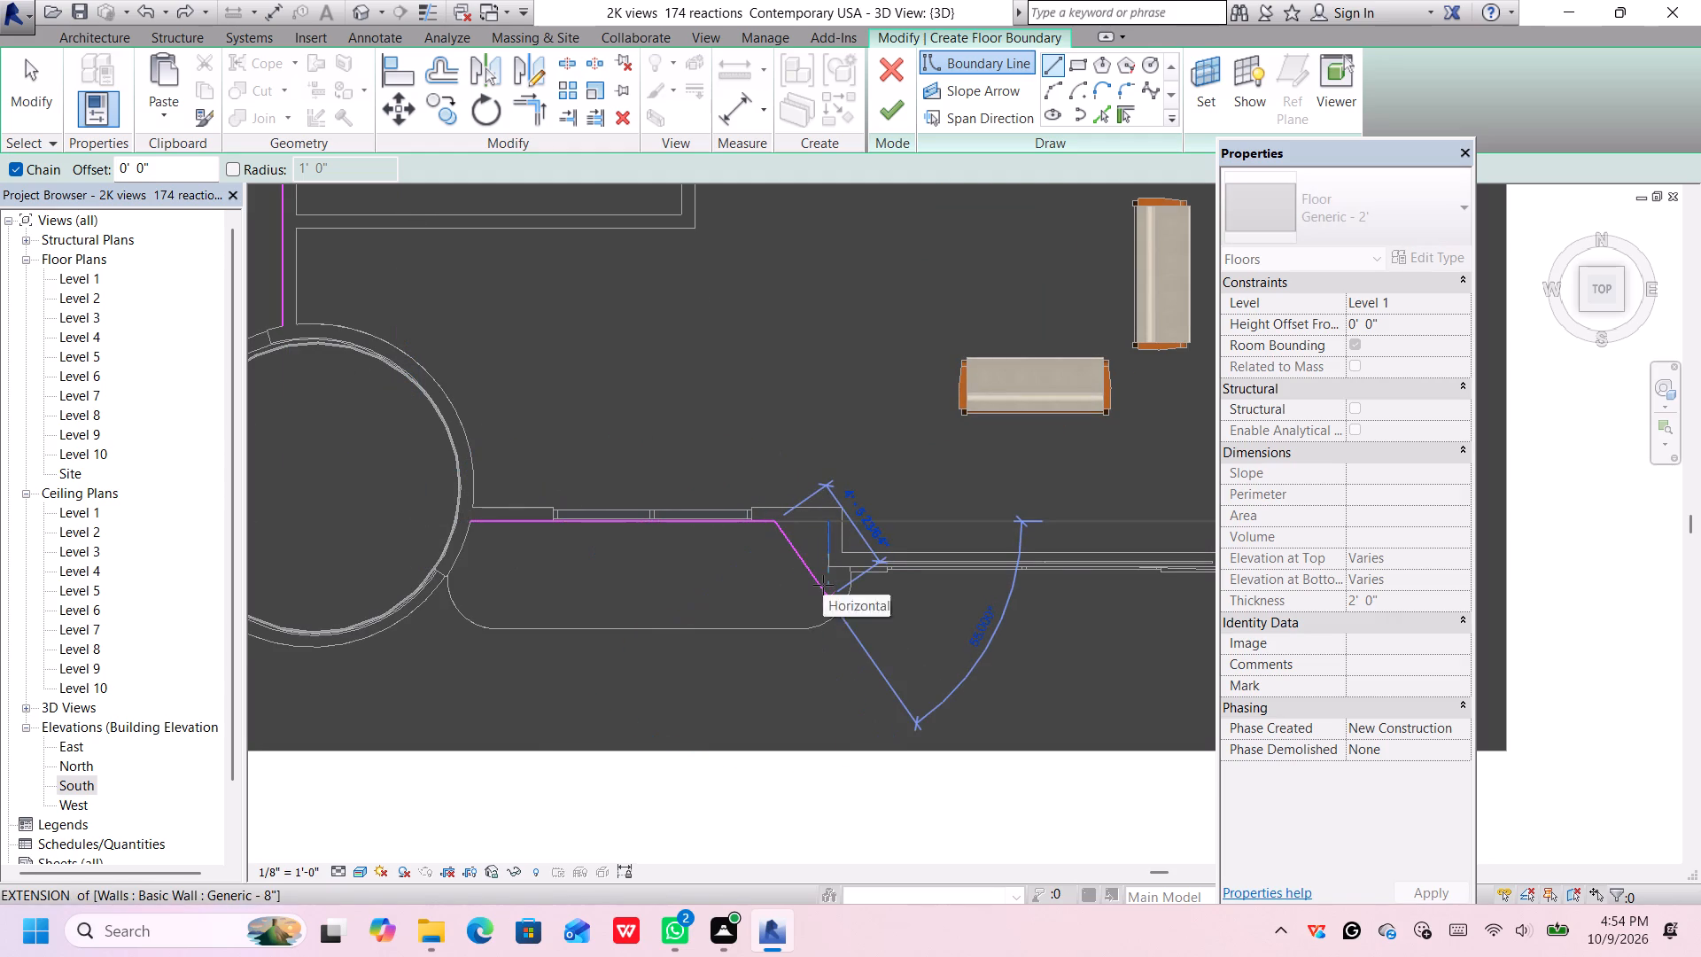
pyautogui.press('Escape')
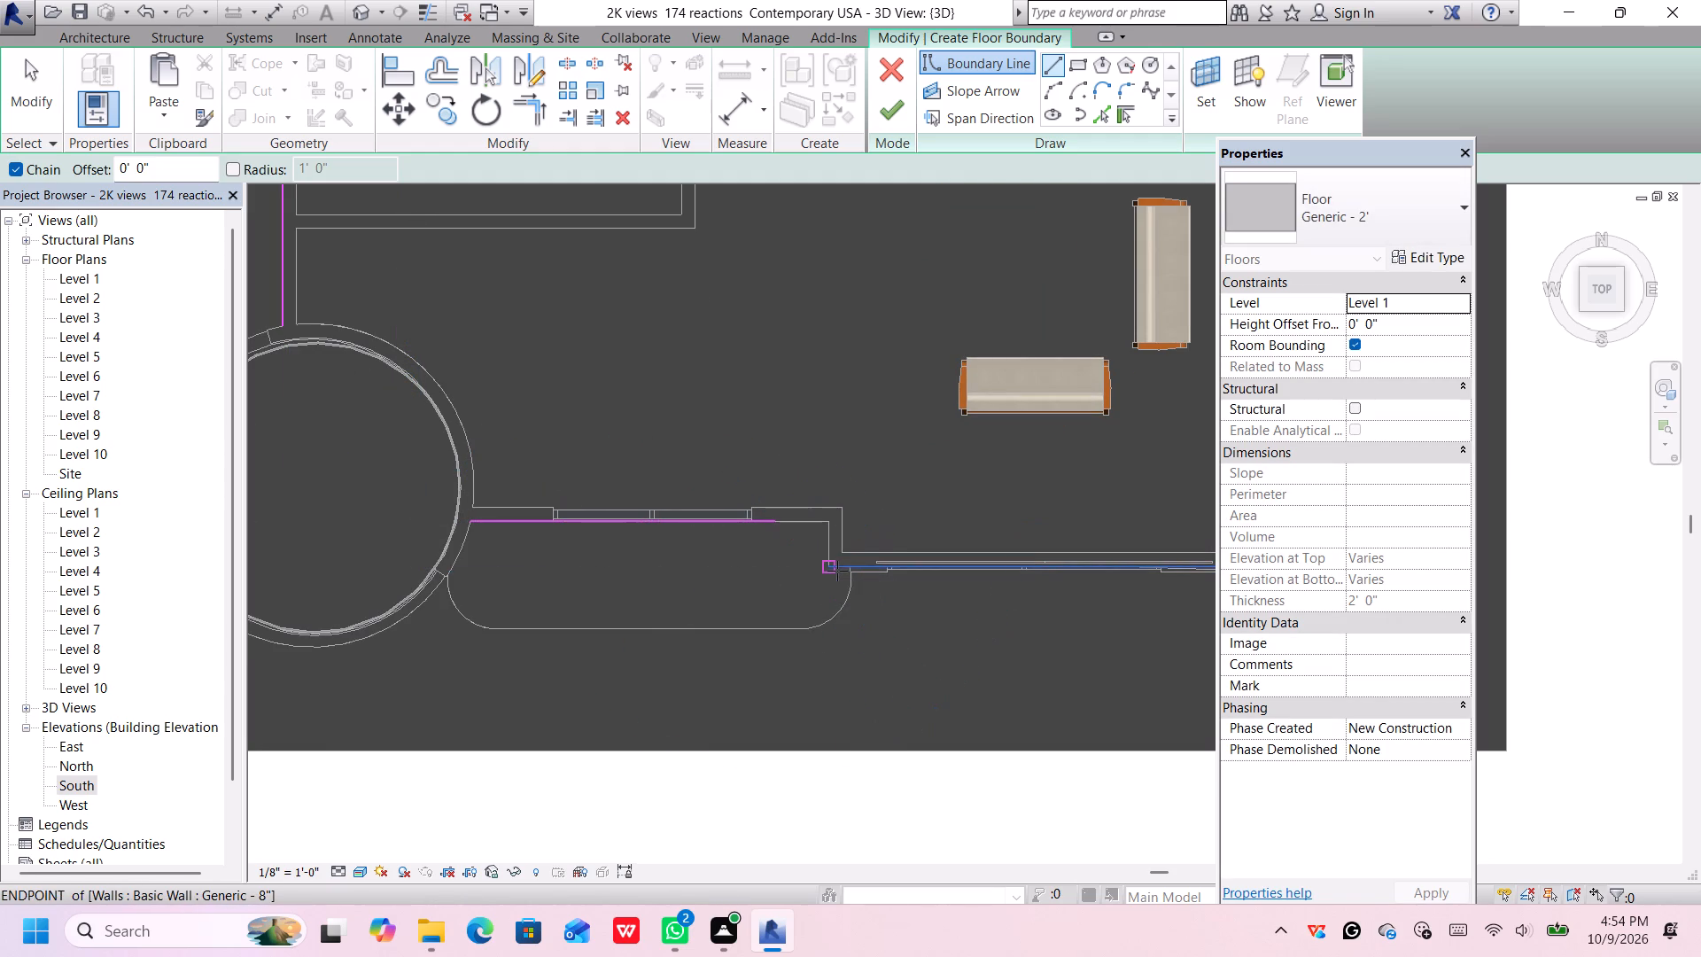
# Draw a separate horizontal floor boundary line in front of the storefront wall, ending in line with the east wall's outer face.
pyautogui.scroll(-3, 837, 571)
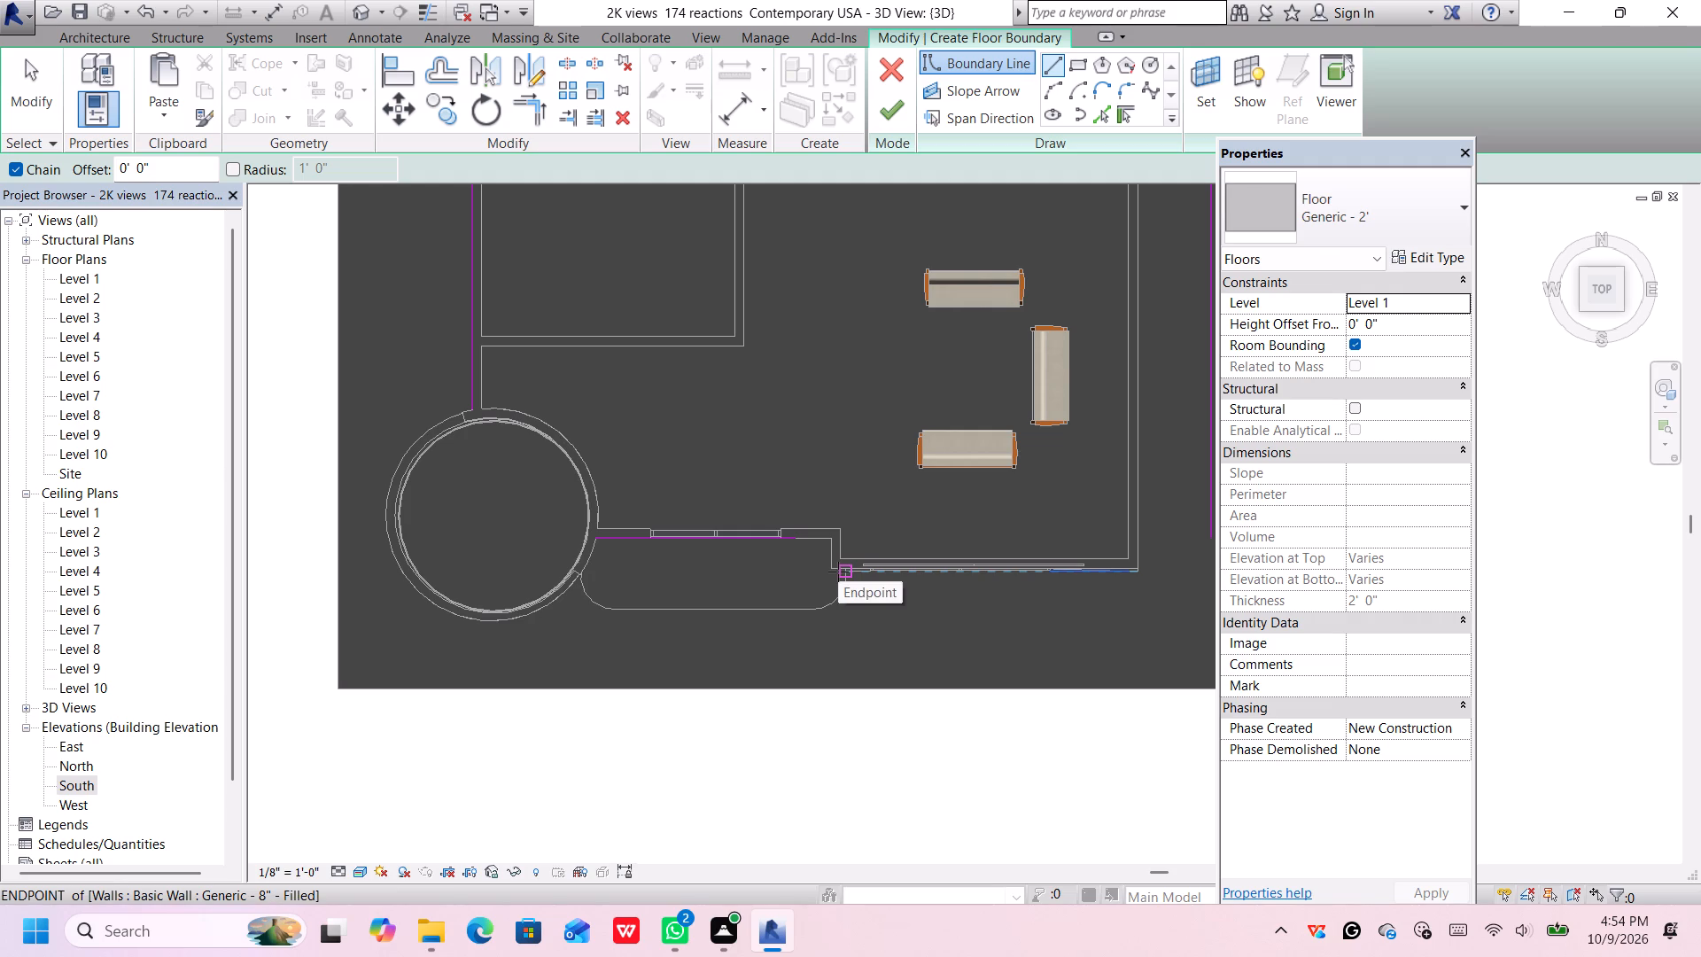
pyautogui.moveTo(936, 561); pyautogui.dragTo(887, 527, button='middle')
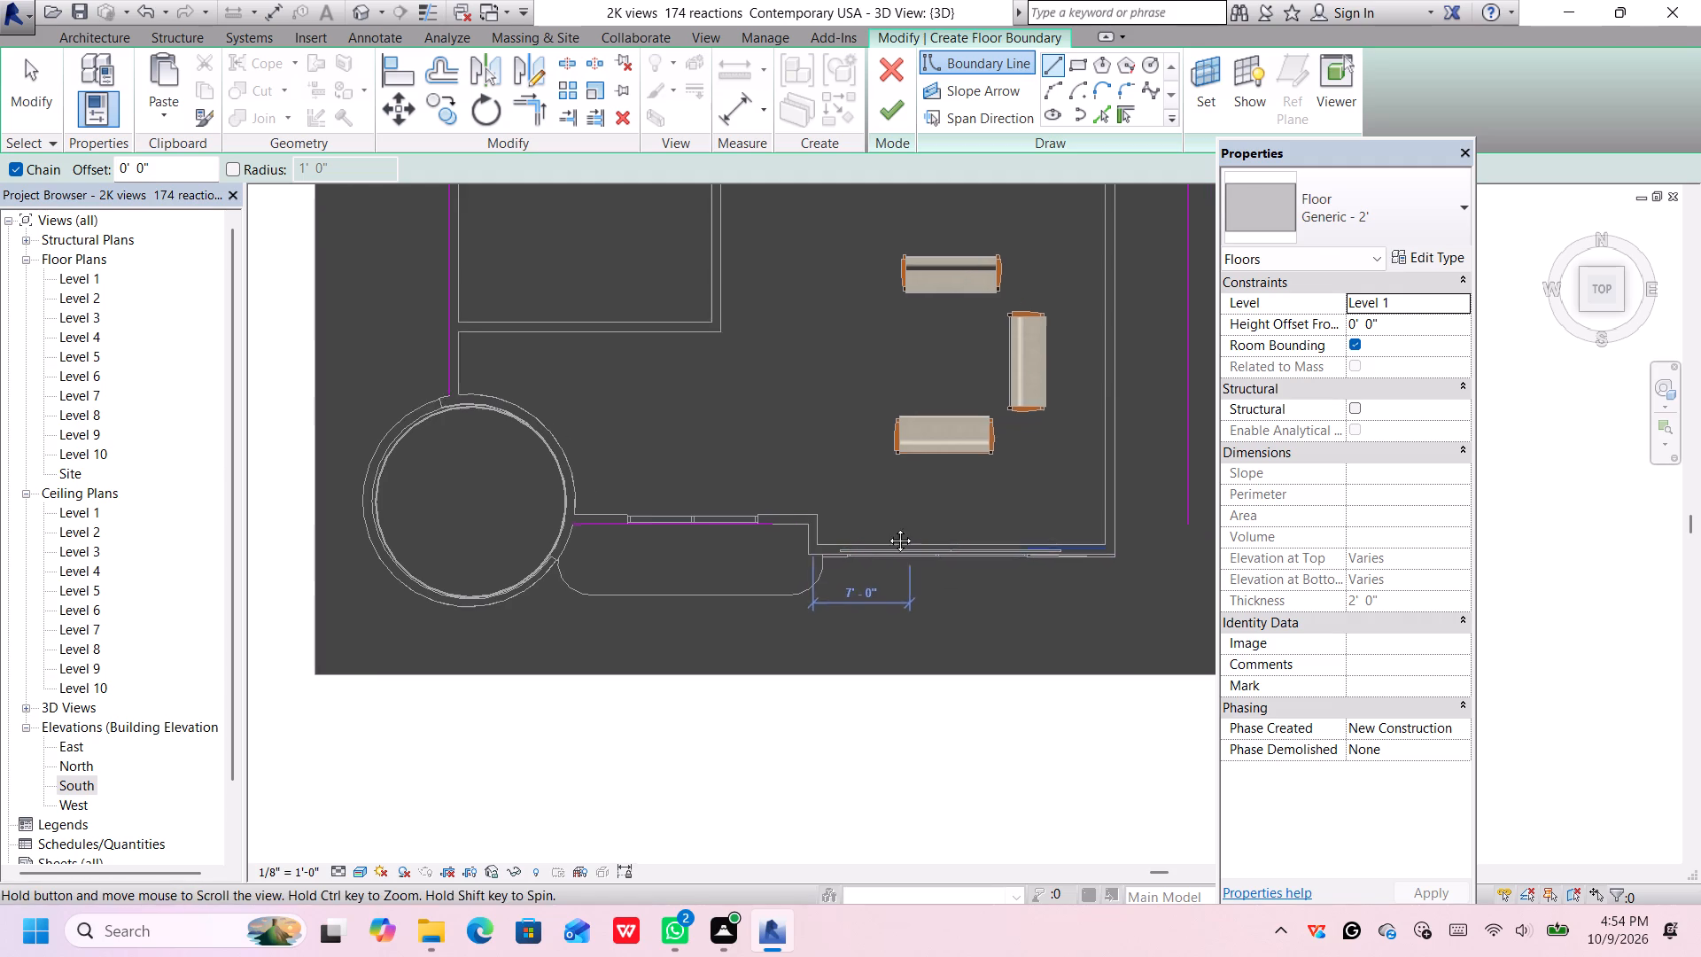
pyautogui.moveTo(887, 527); pyautogui.dragTo(813, 481, button='middle')
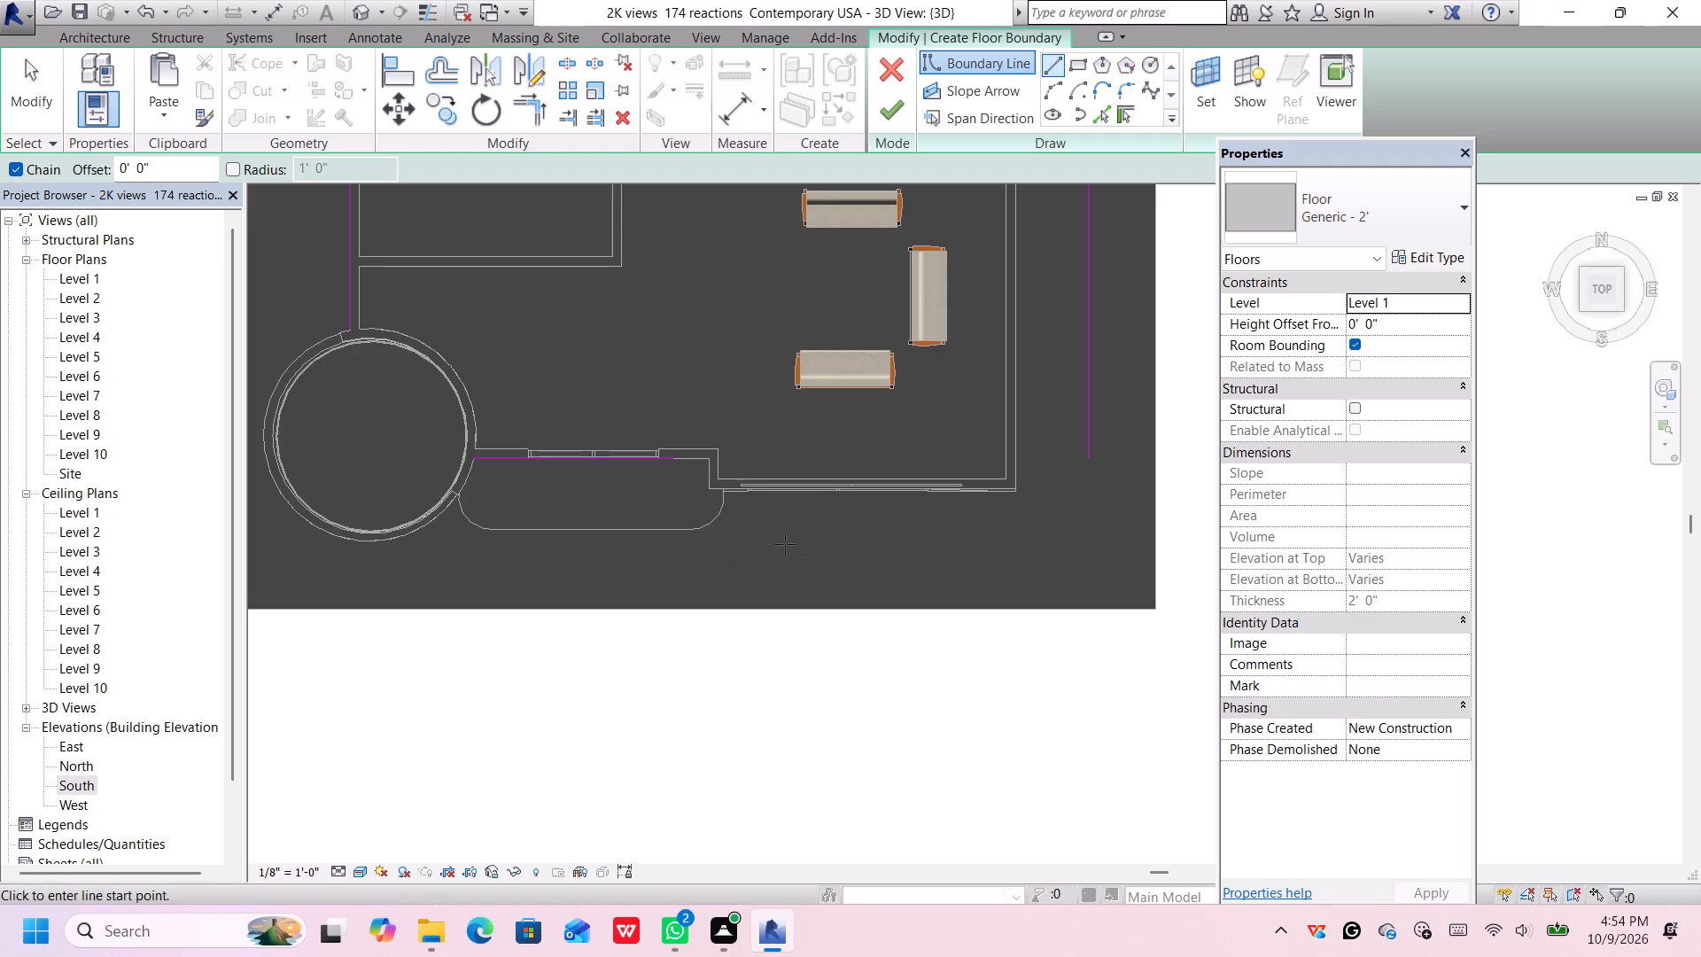
pyautogui.click(785, 544)
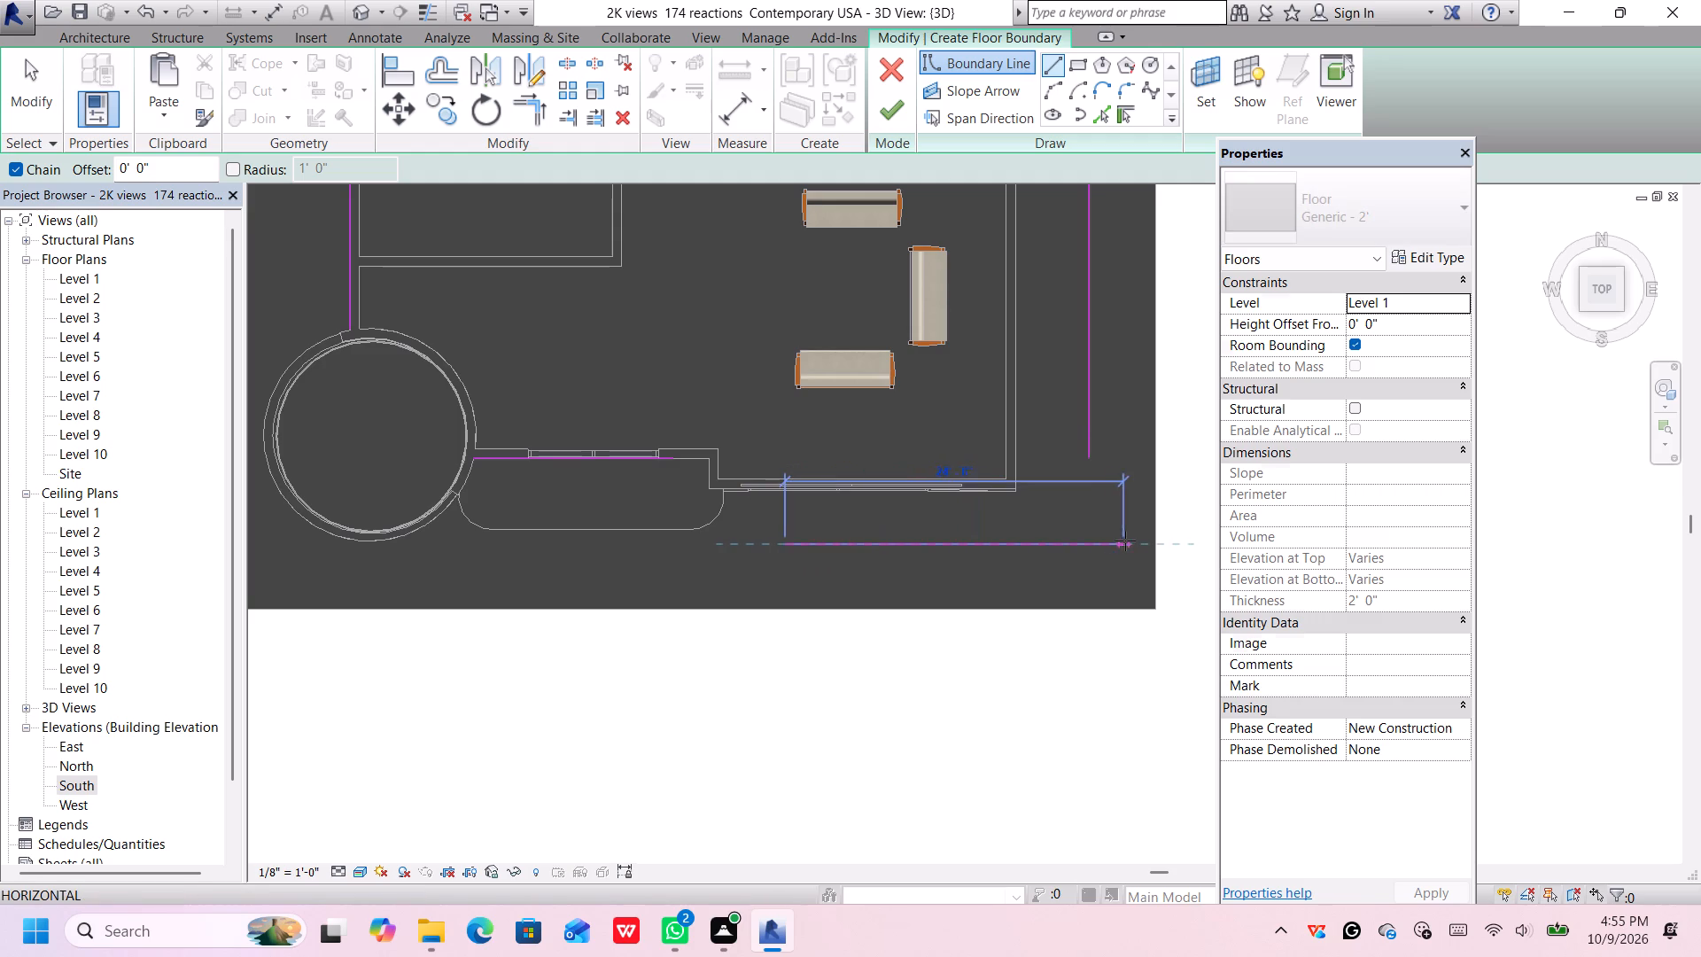
pyautogui.click(1015, 538)
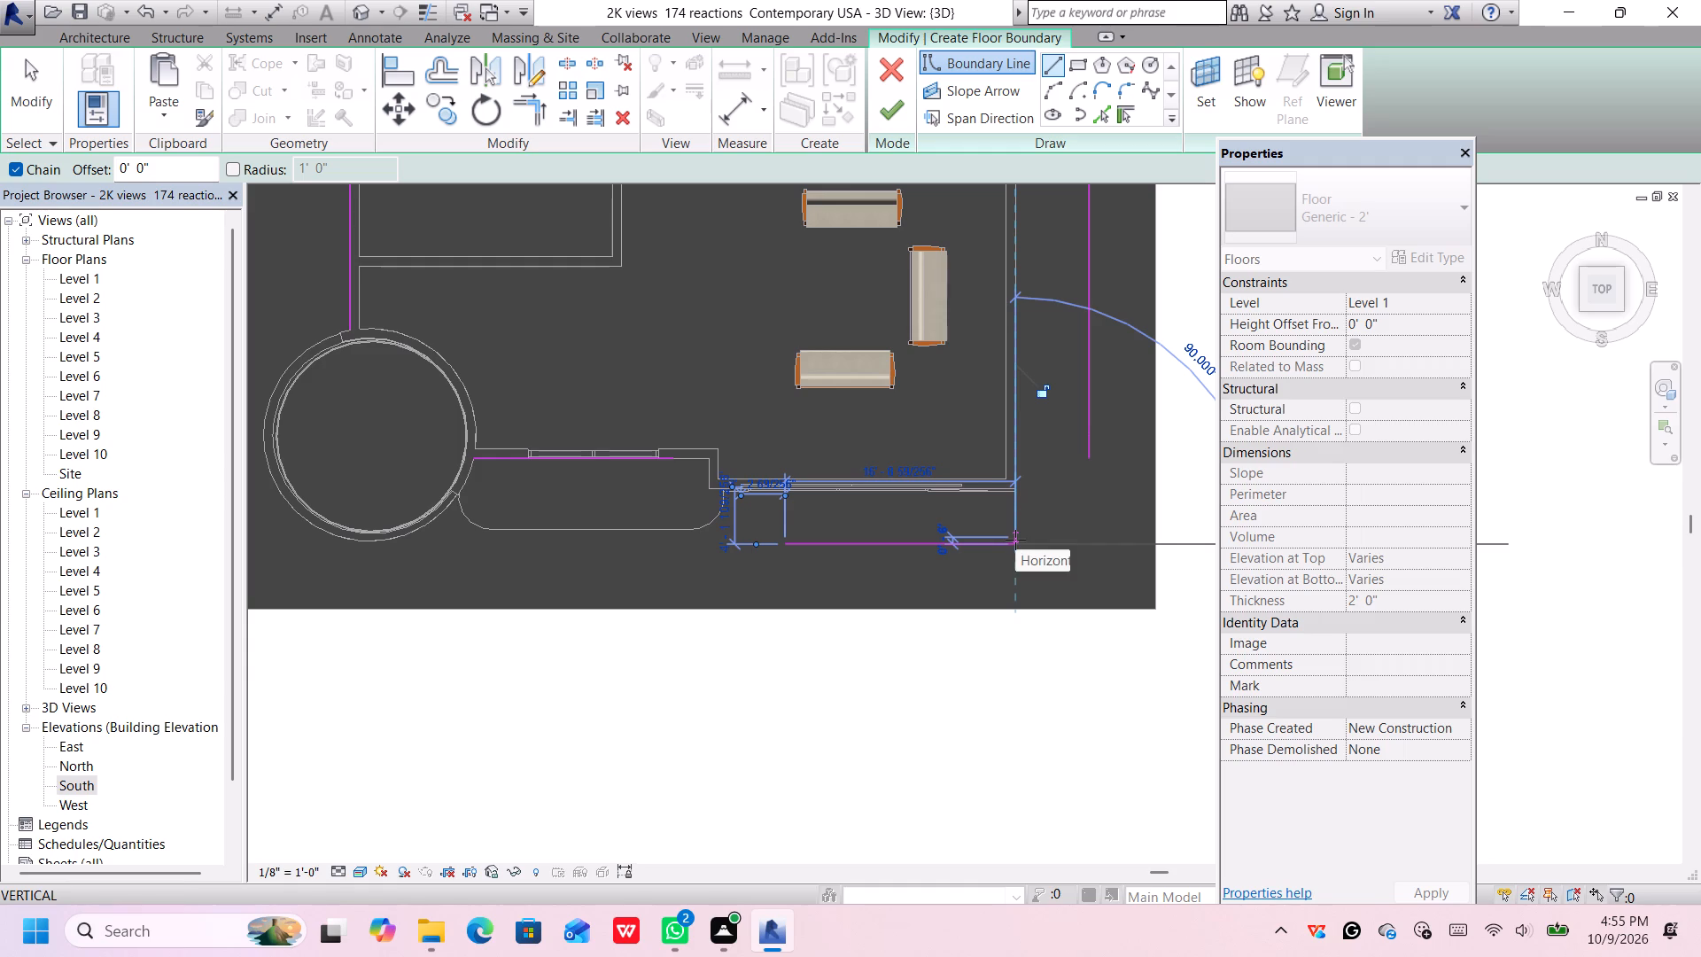
pyautogui.press('space')
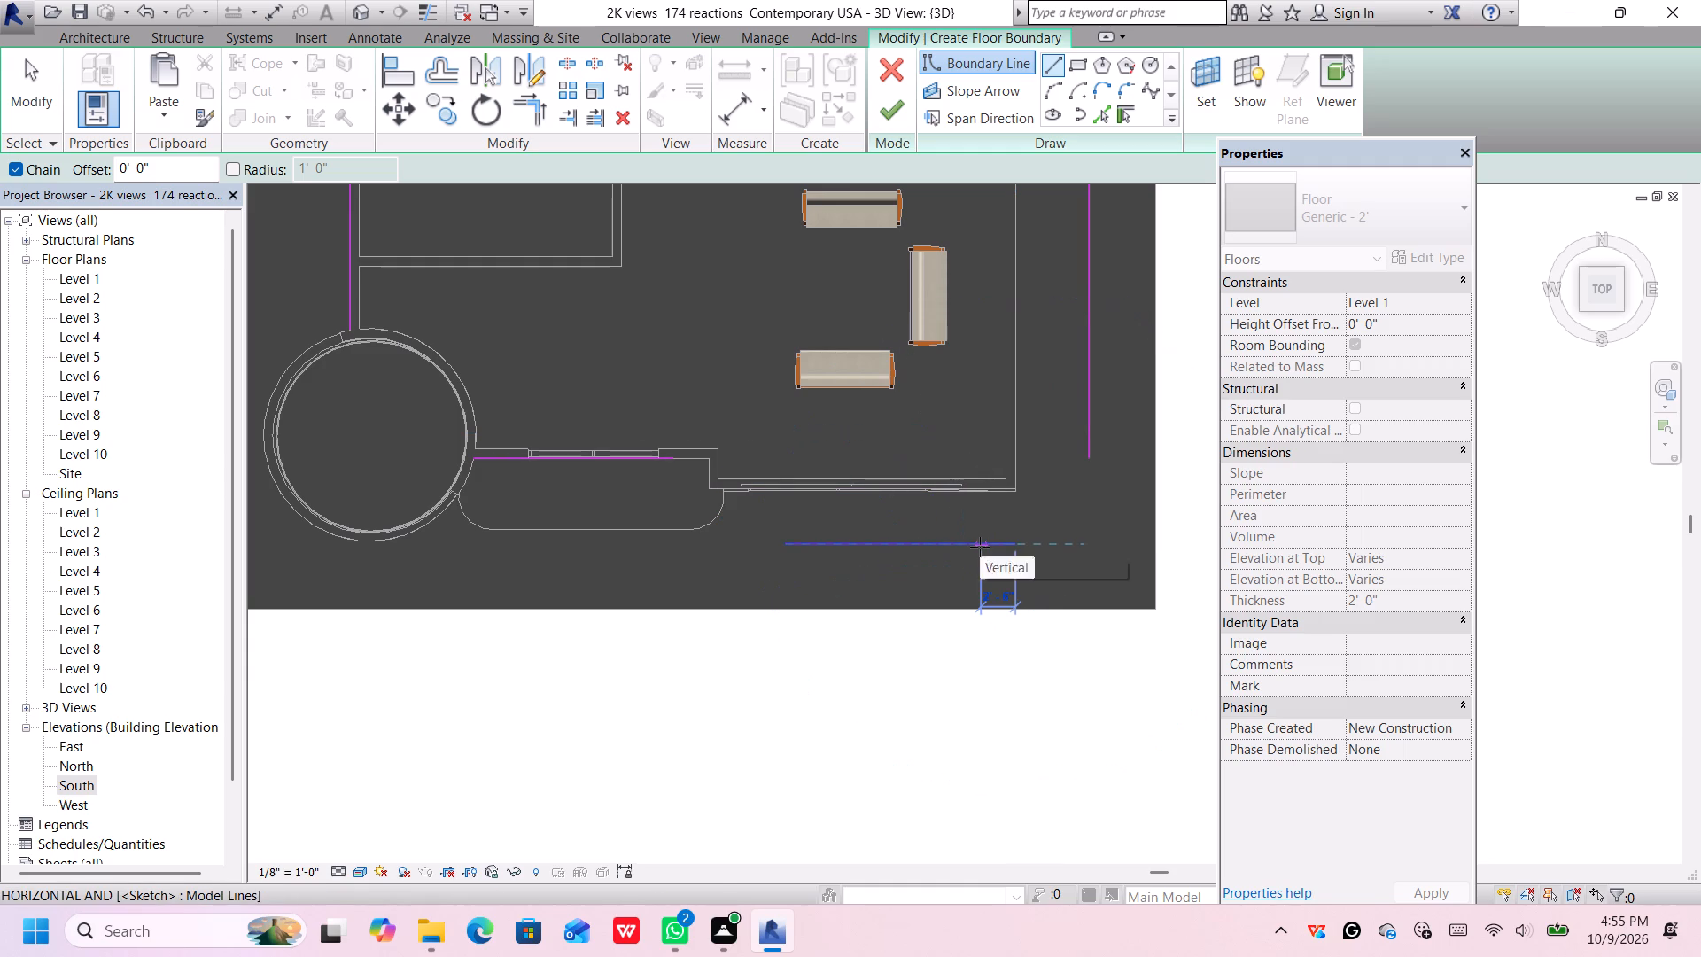
pyautogui.press('Escape')
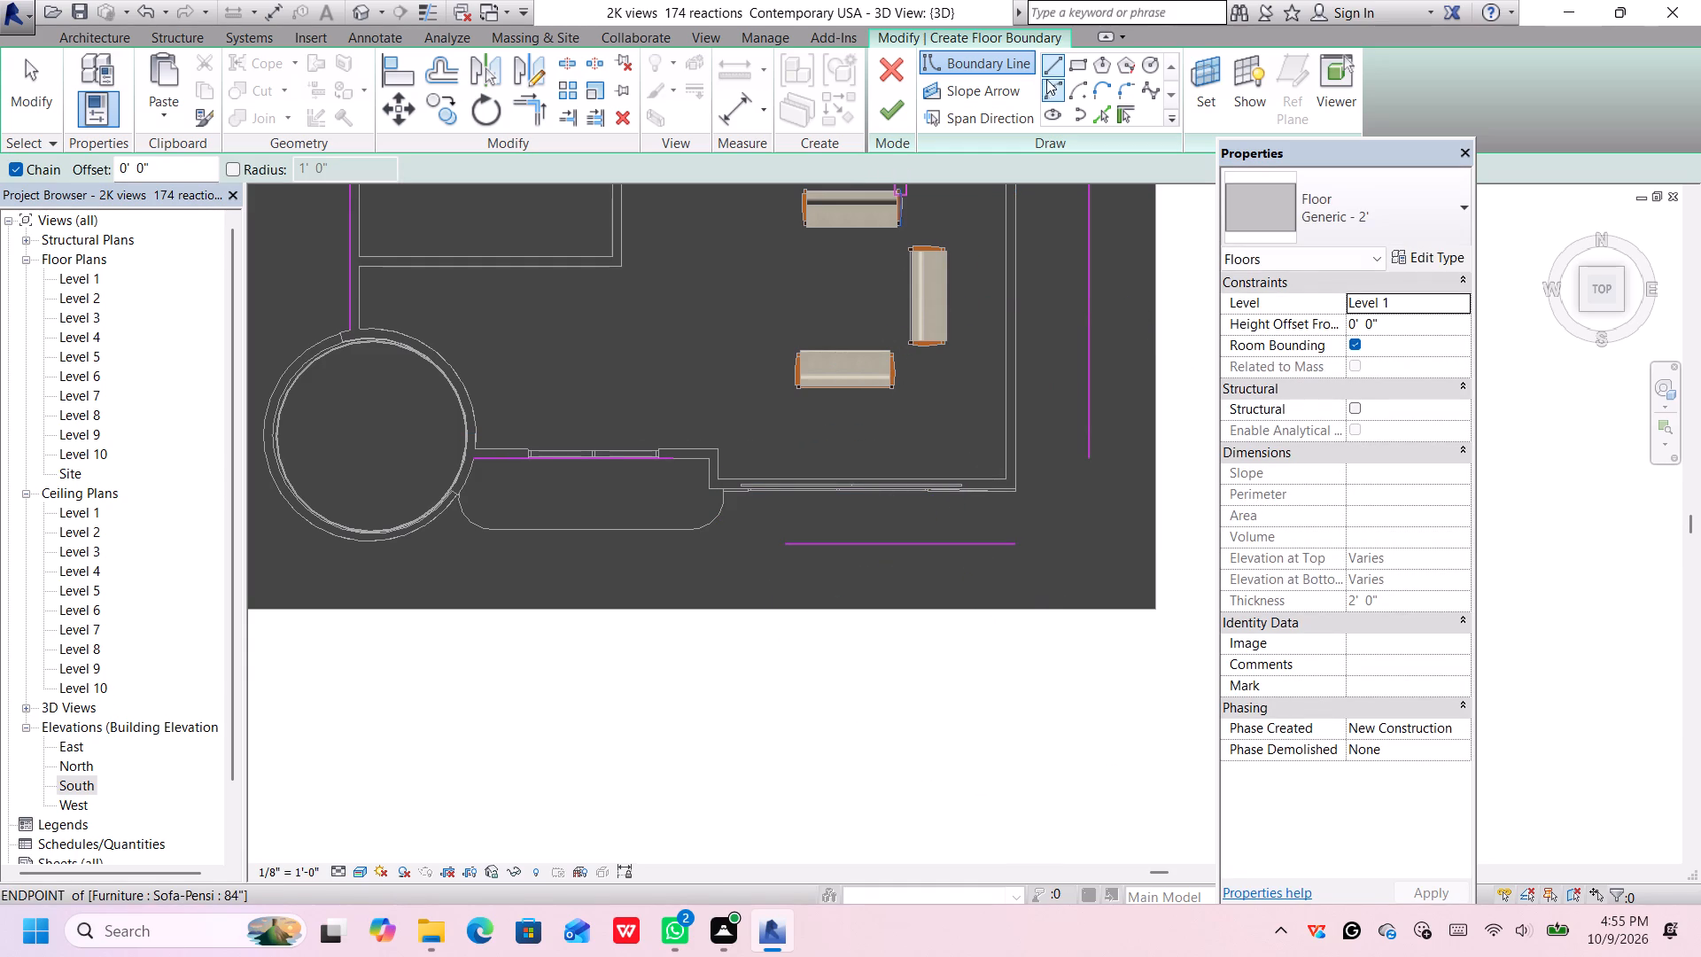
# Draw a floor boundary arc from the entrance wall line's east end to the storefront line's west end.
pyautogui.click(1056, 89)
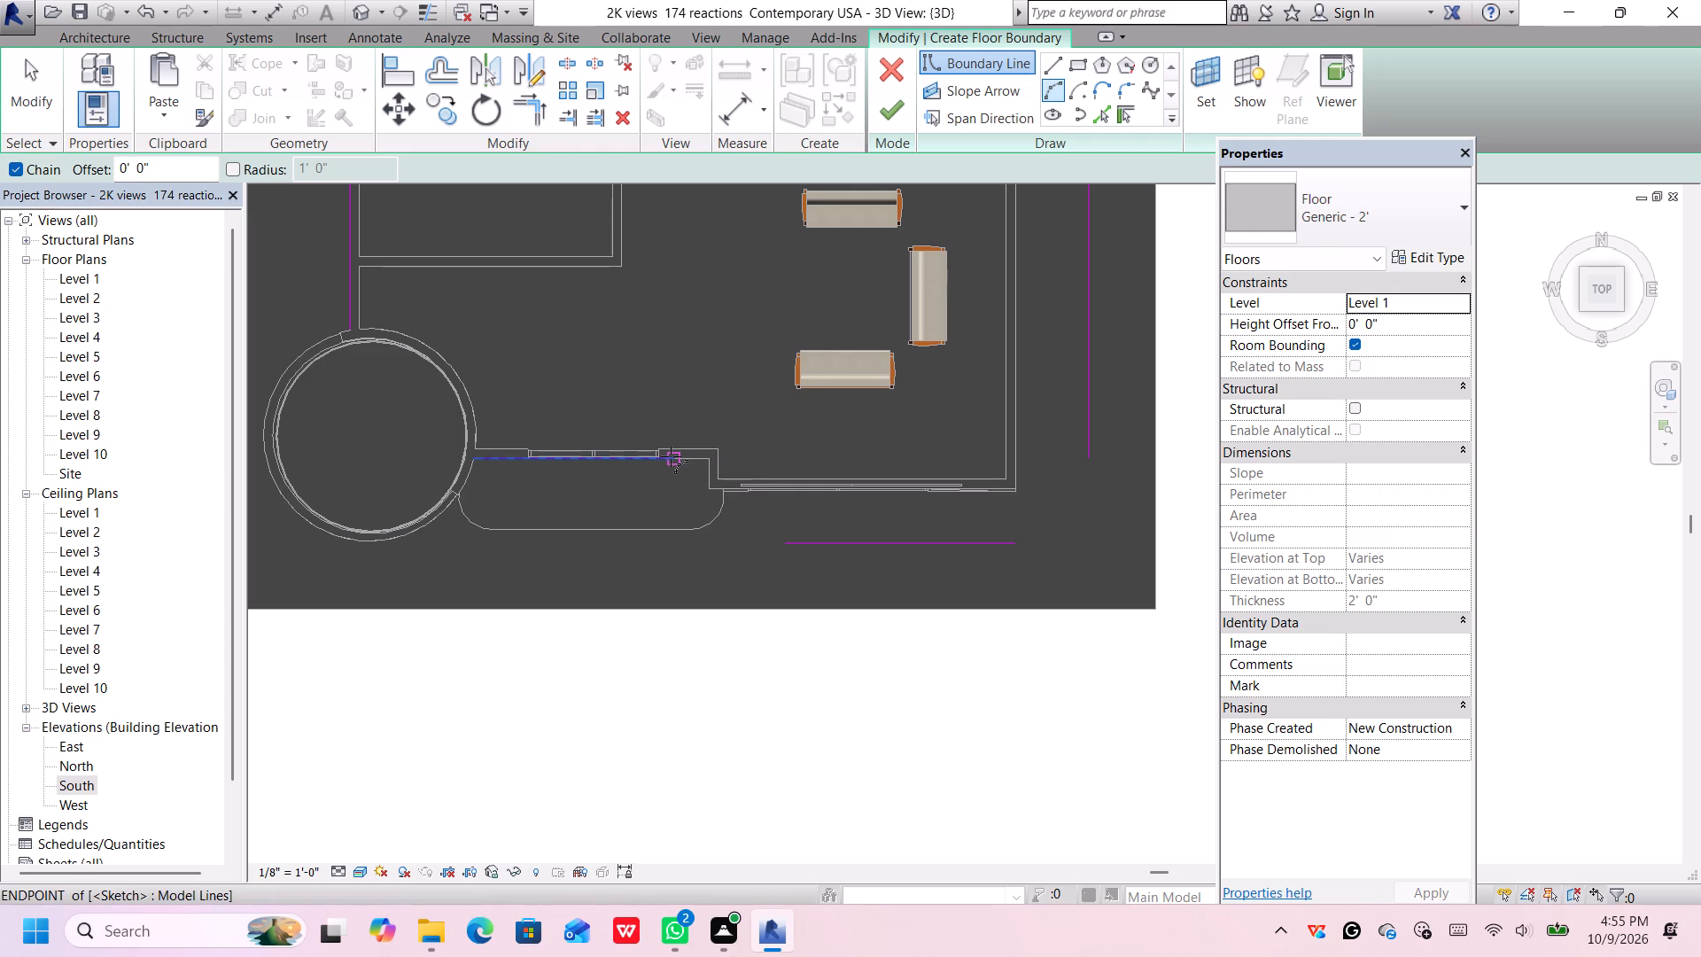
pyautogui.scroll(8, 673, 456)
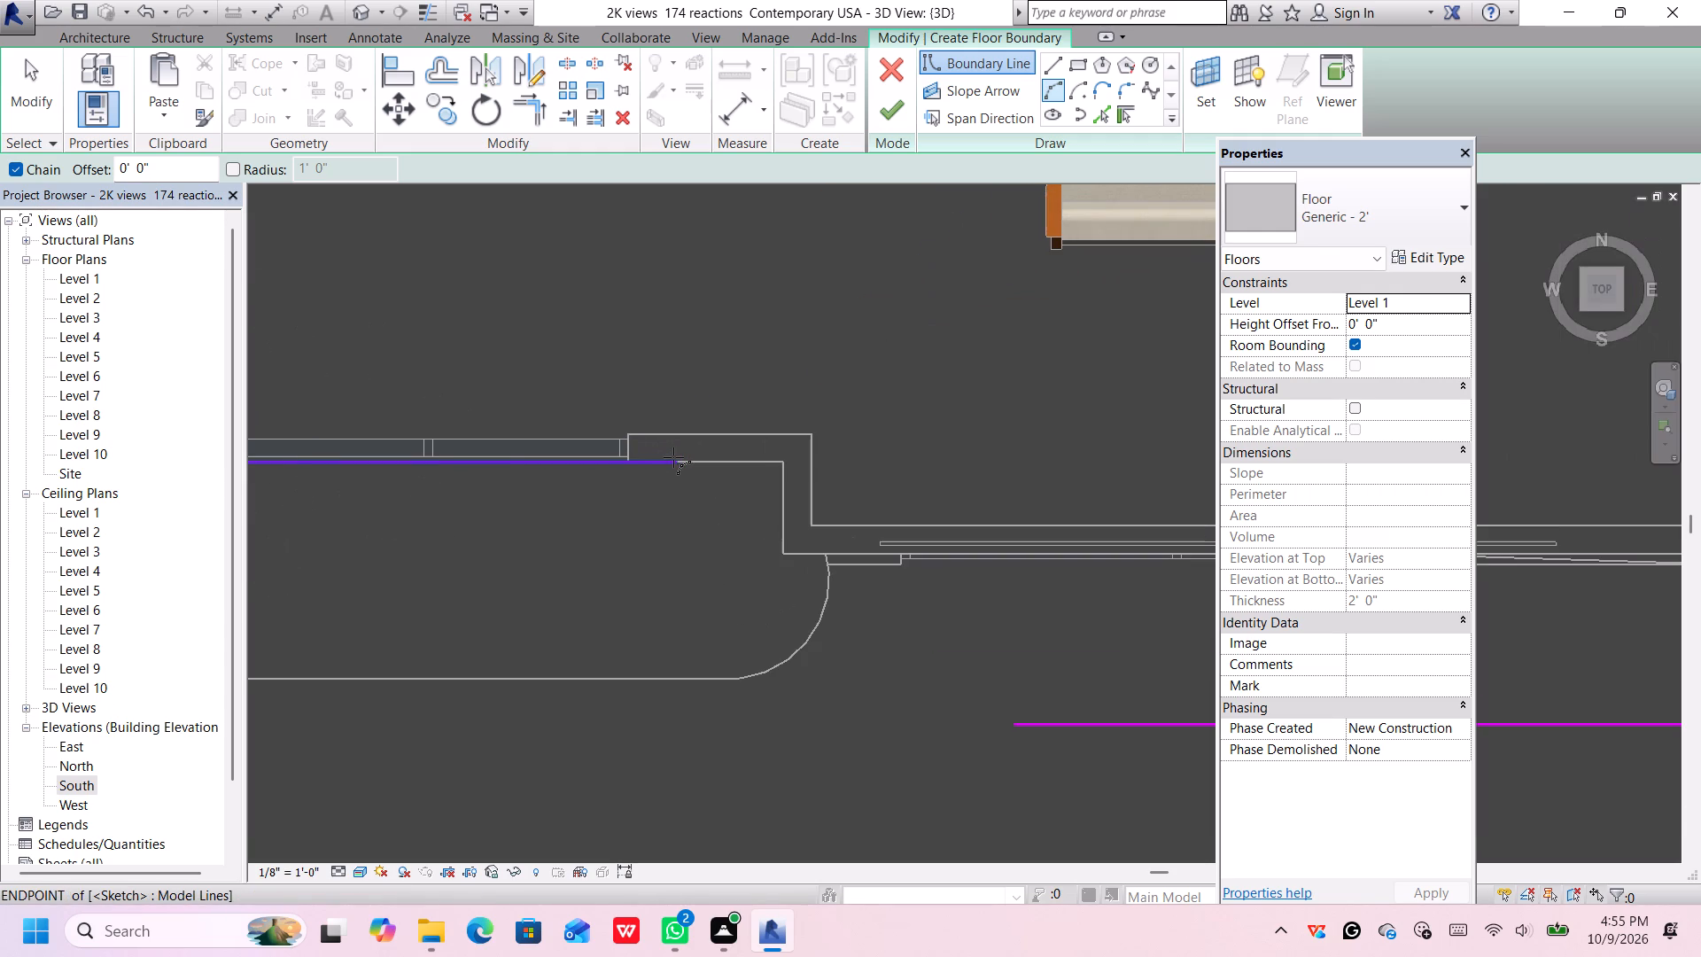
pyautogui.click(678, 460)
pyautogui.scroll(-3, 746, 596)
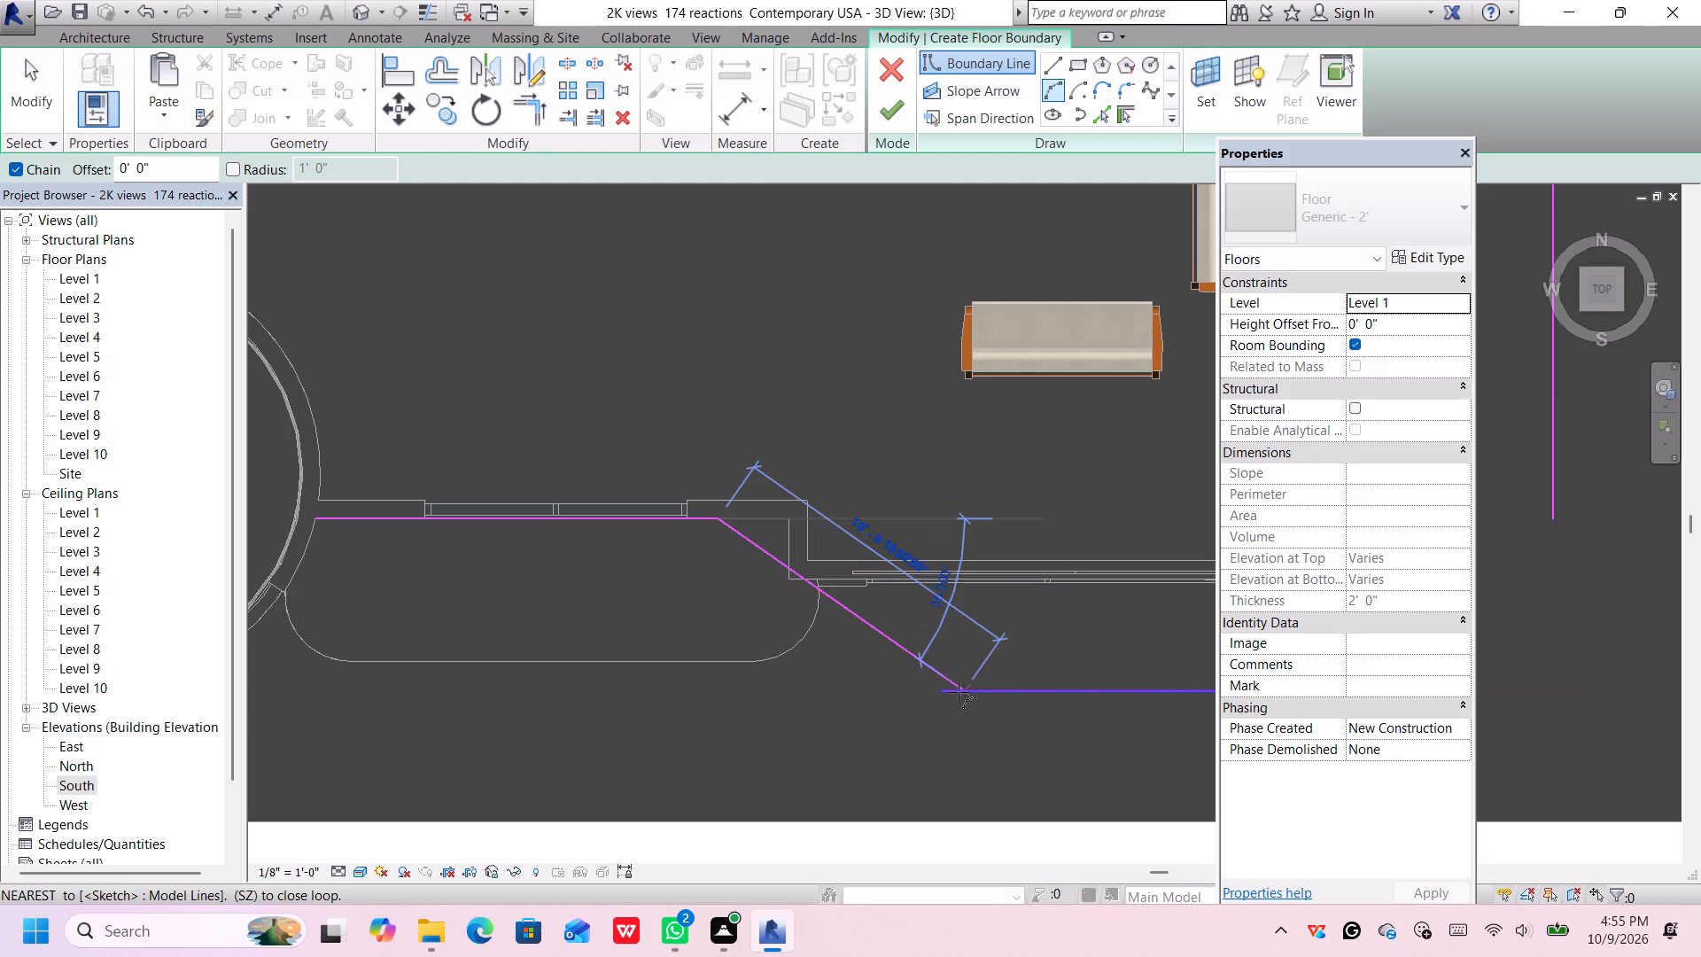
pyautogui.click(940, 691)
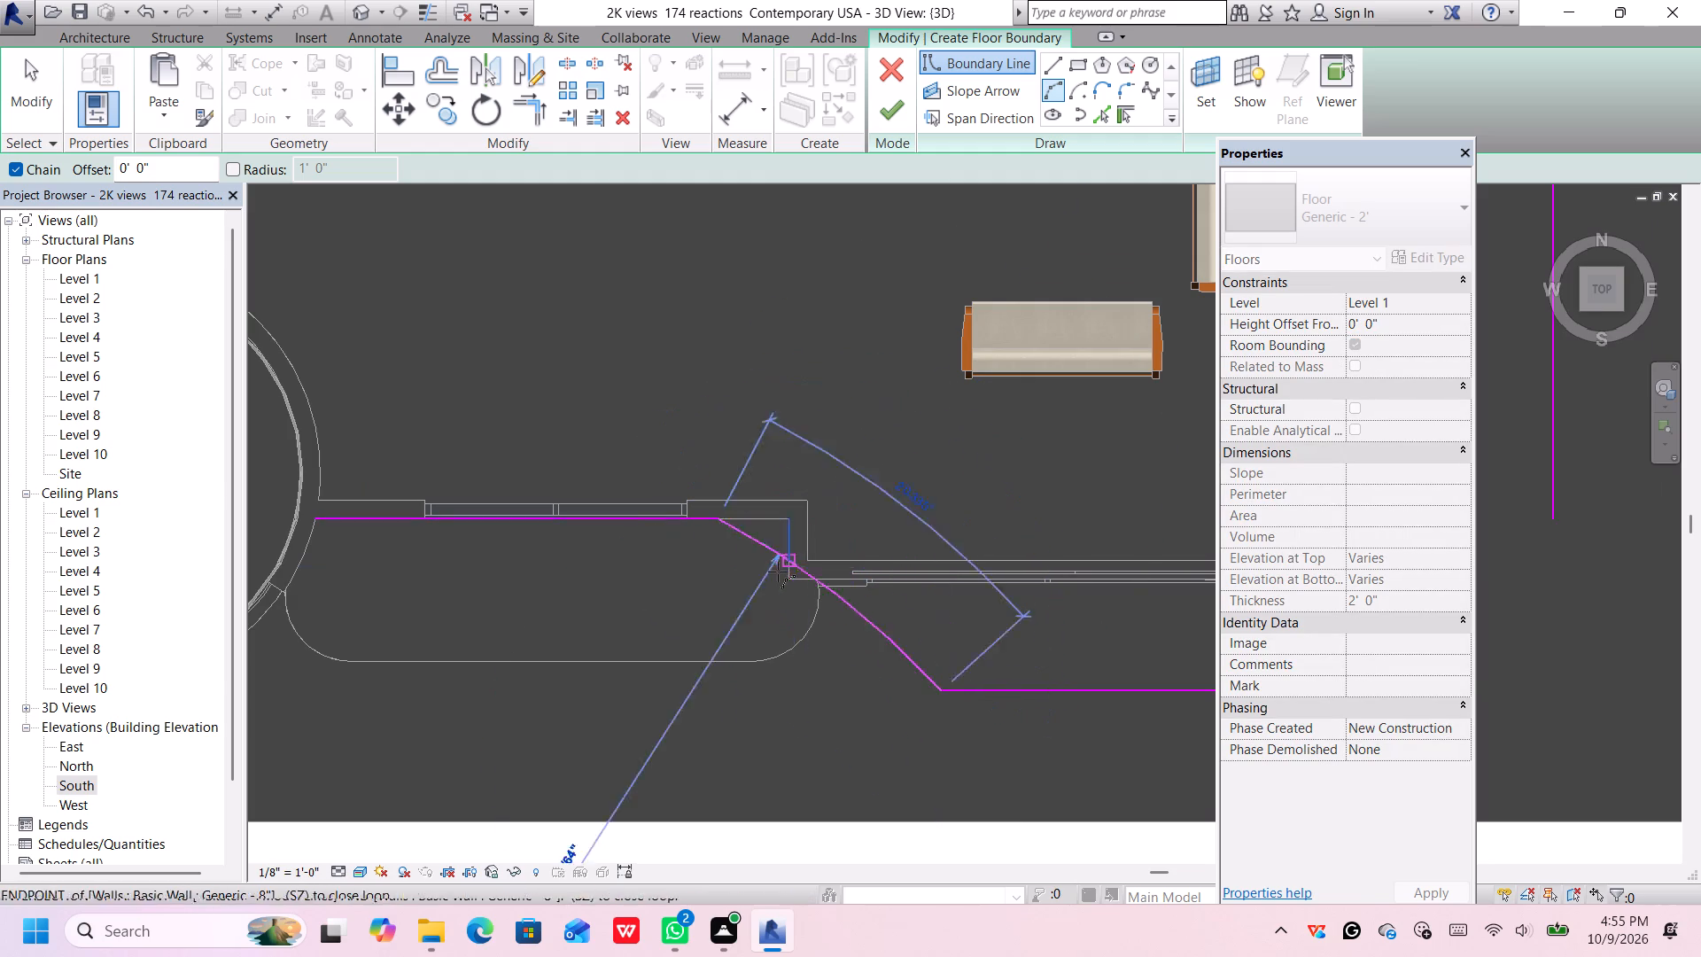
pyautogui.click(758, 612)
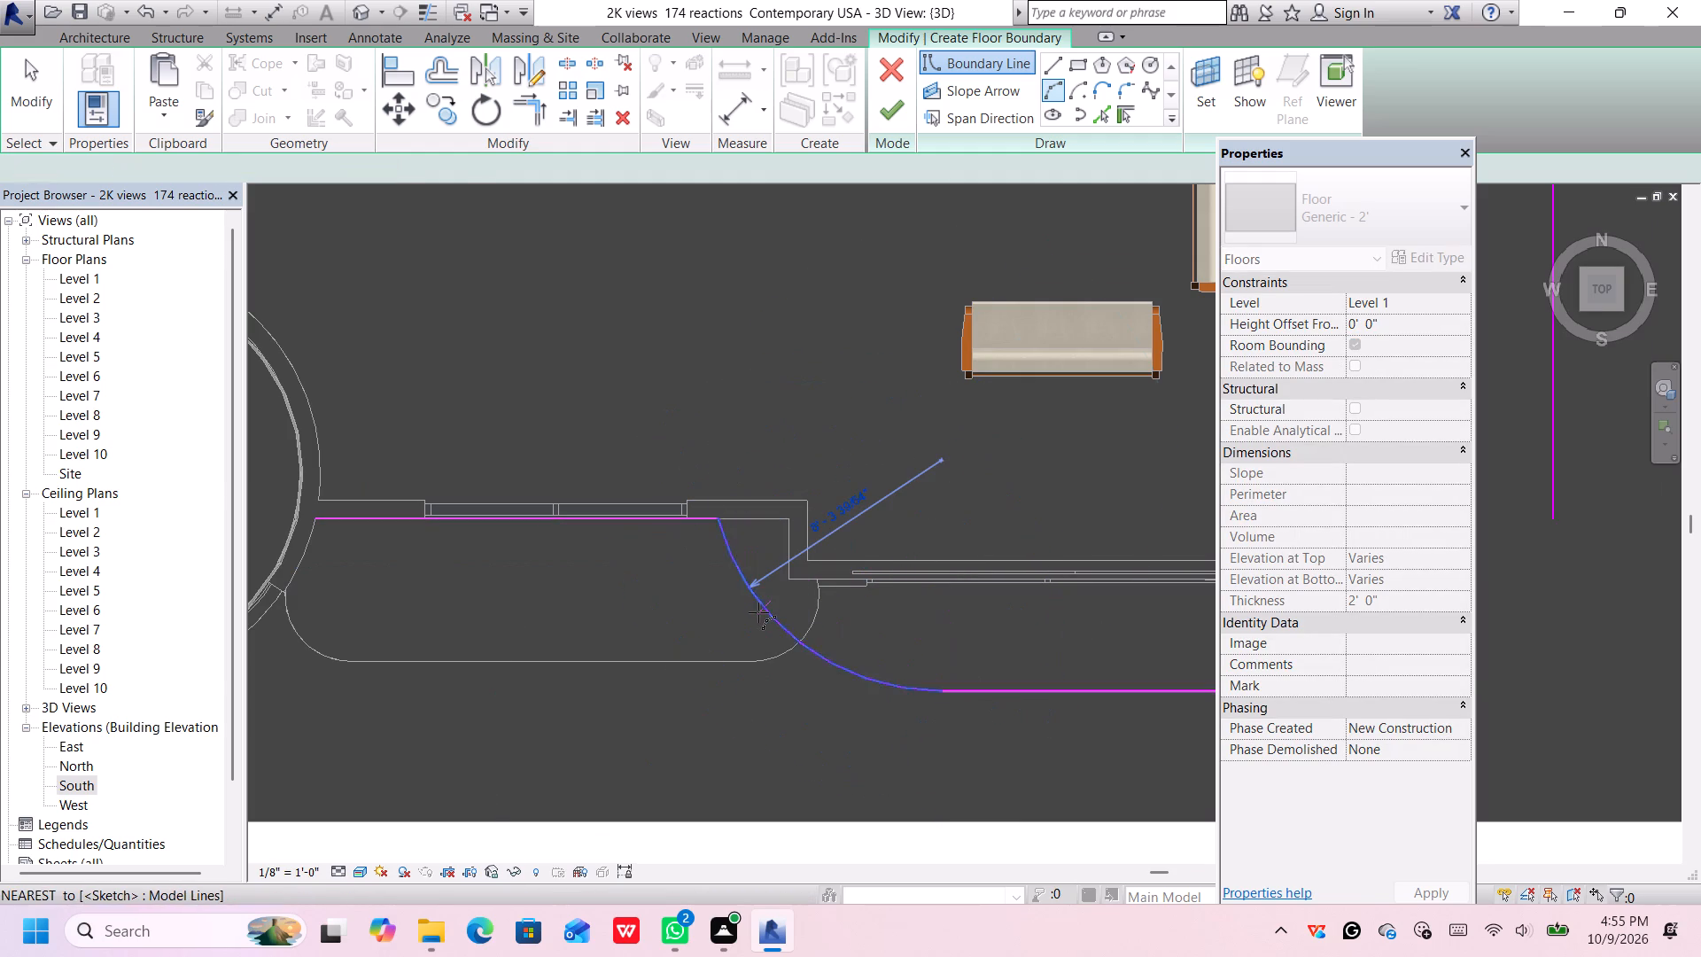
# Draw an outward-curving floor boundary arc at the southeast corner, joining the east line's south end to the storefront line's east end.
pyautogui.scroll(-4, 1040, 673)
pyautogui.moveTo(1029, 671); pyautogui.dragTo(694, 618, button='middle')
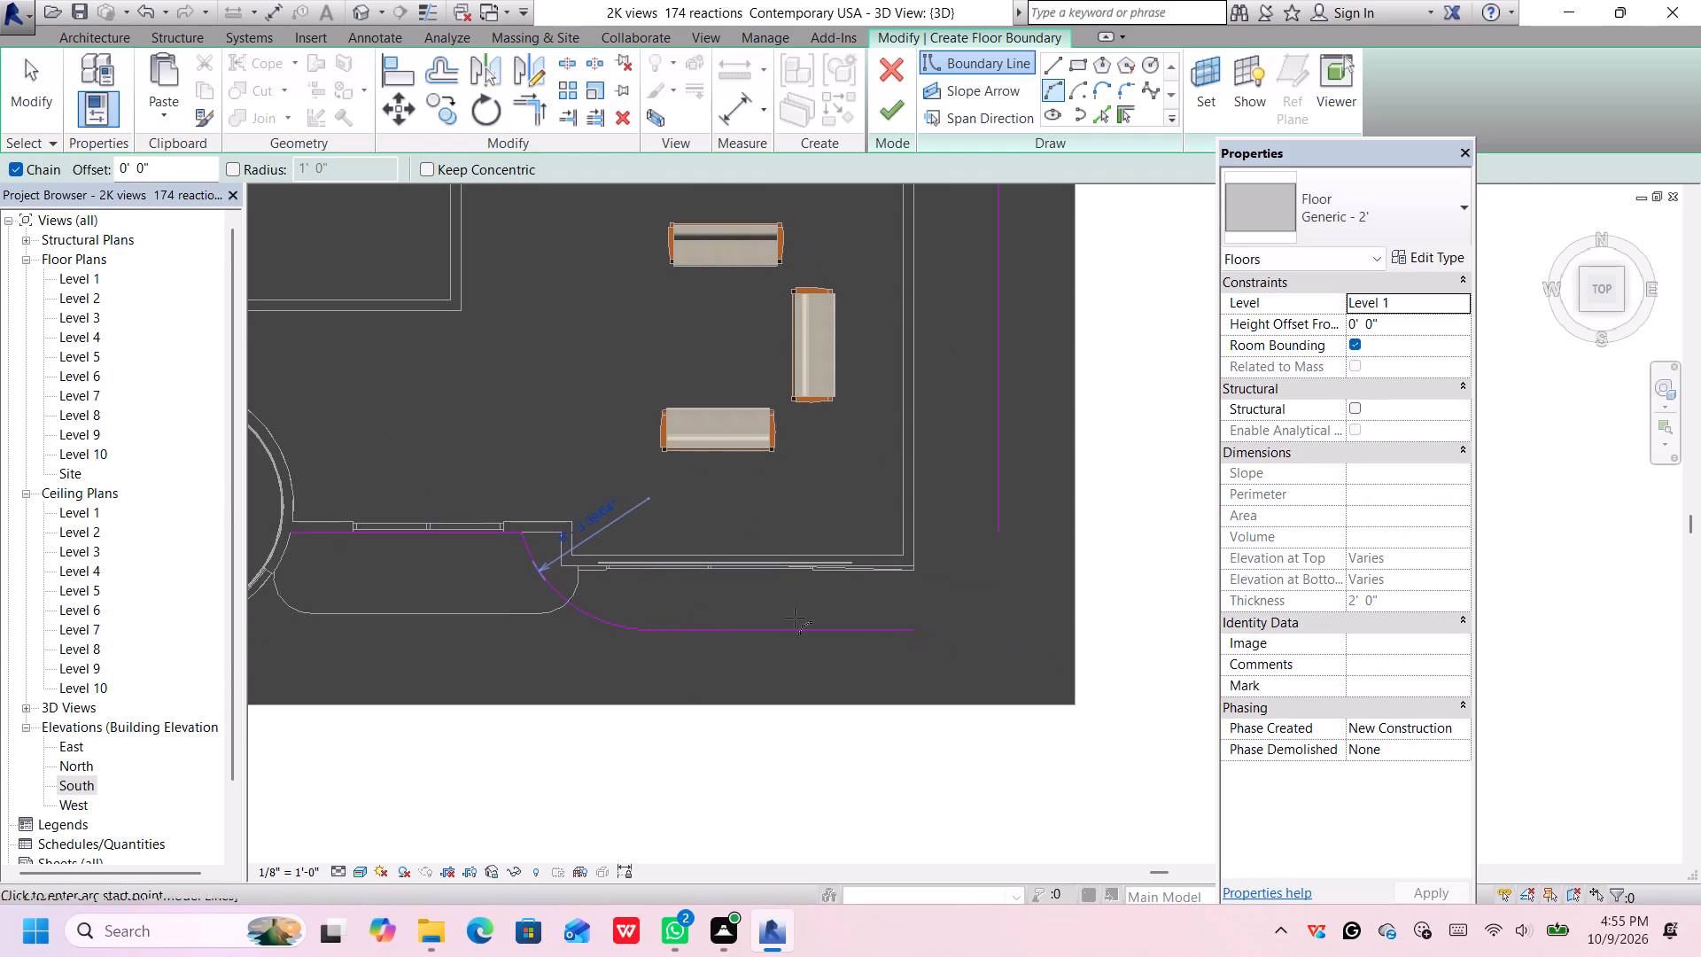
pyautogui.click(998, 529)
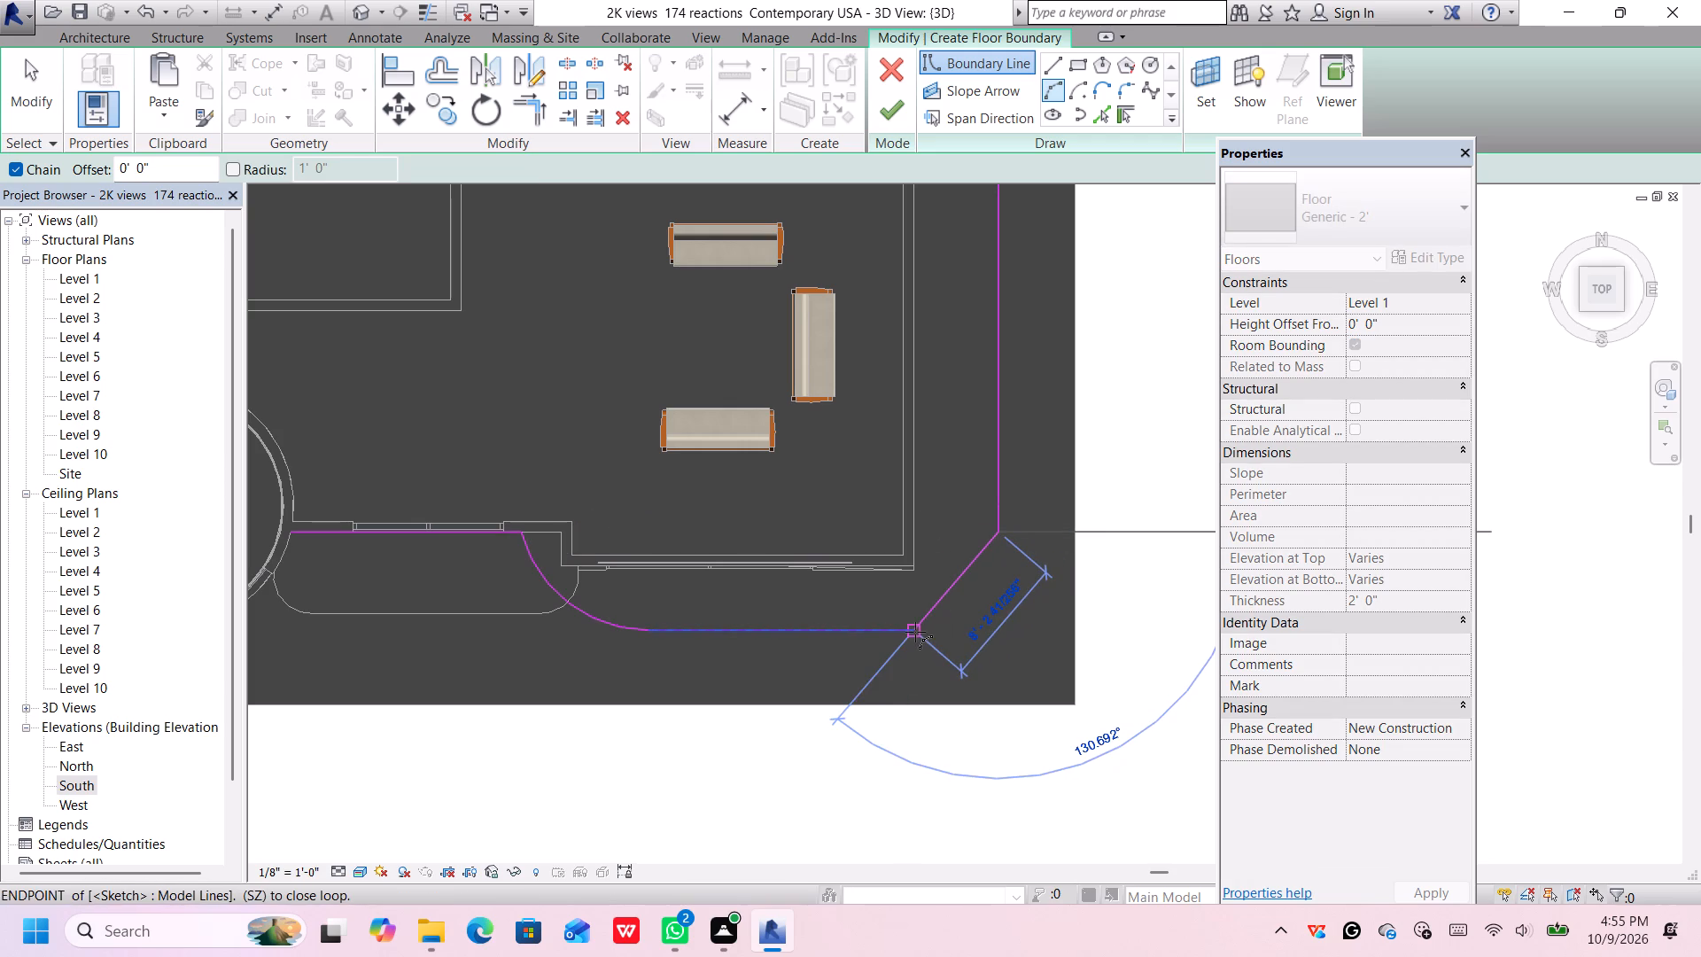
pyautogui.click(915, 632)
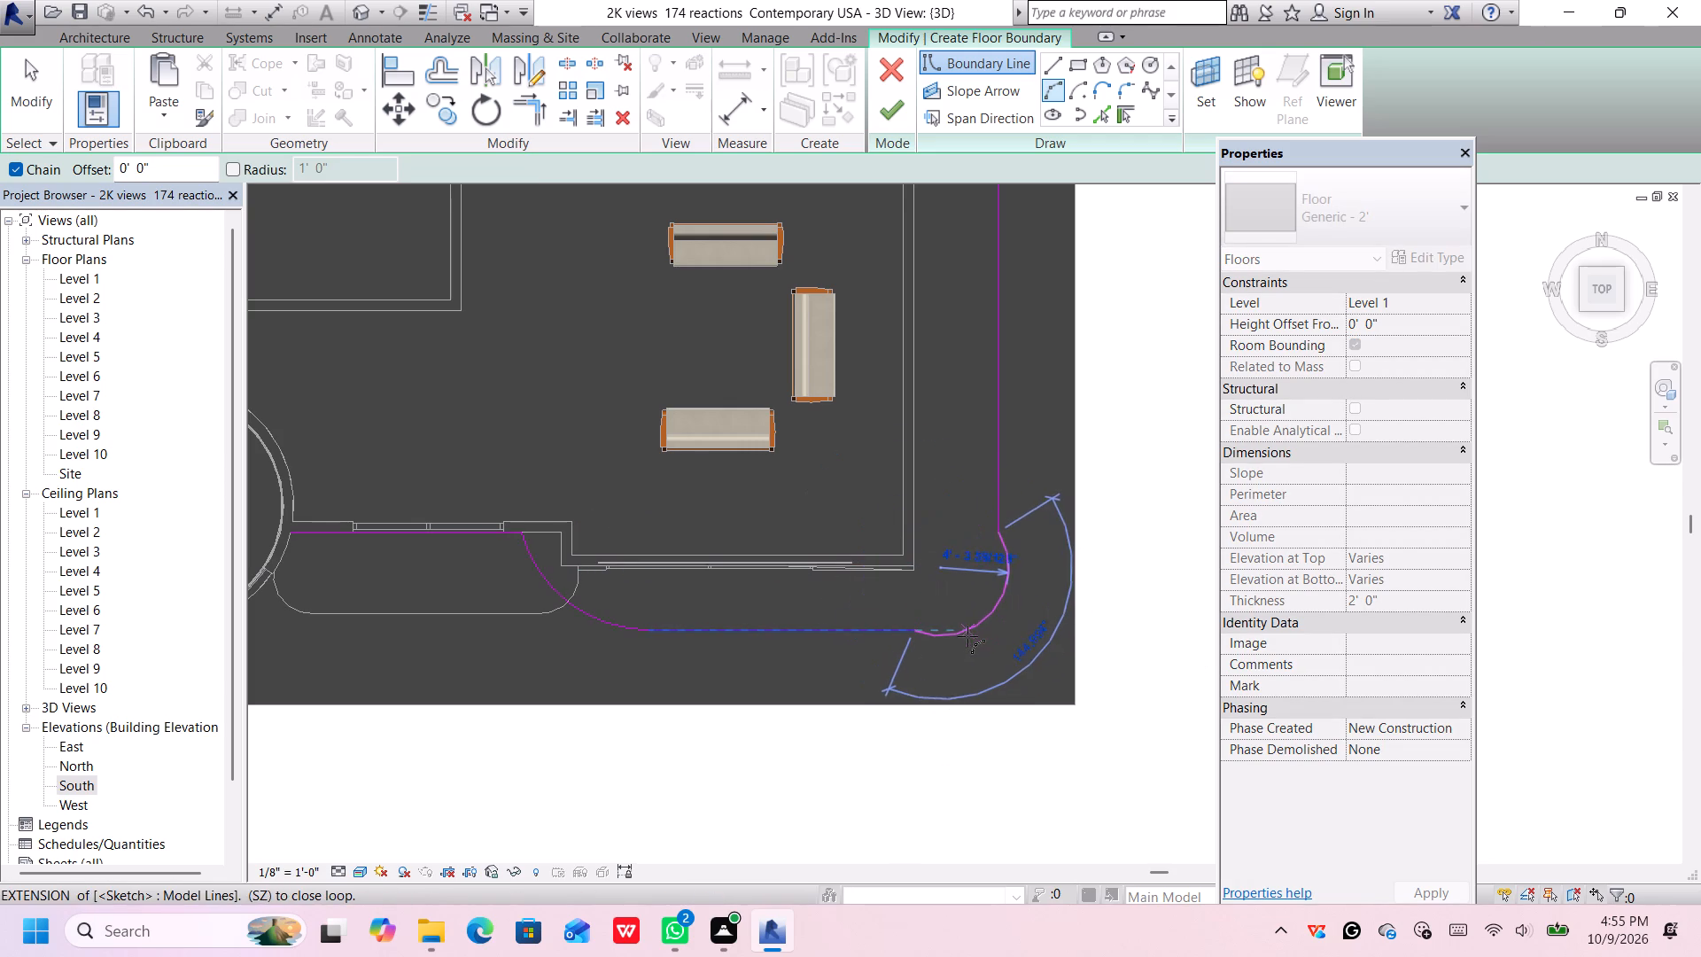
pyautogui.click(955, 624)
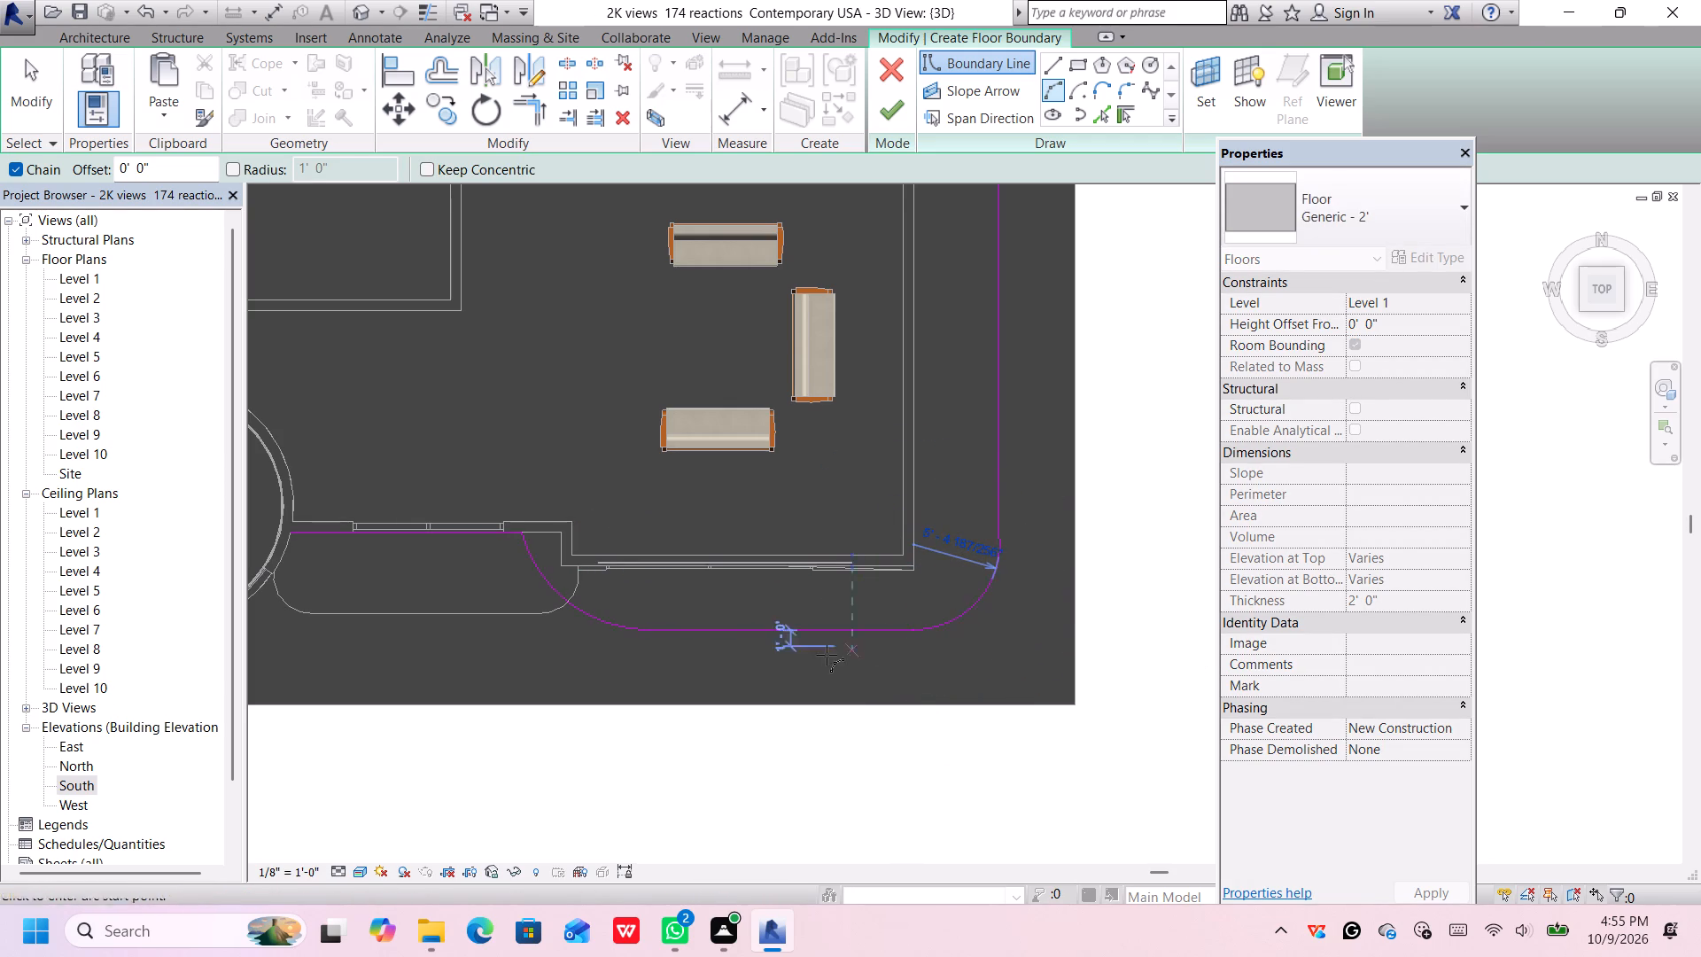
# Extend the storefront boundary line's west end horizontally to make the line about 19' long.
pyautogui.scroll(-2, 819, 655)
pyautogui.moveTo(723, 657); pyautogui.dragTo(842, 657, button='middle')
pyautogui.scroll(3, 807, 657)
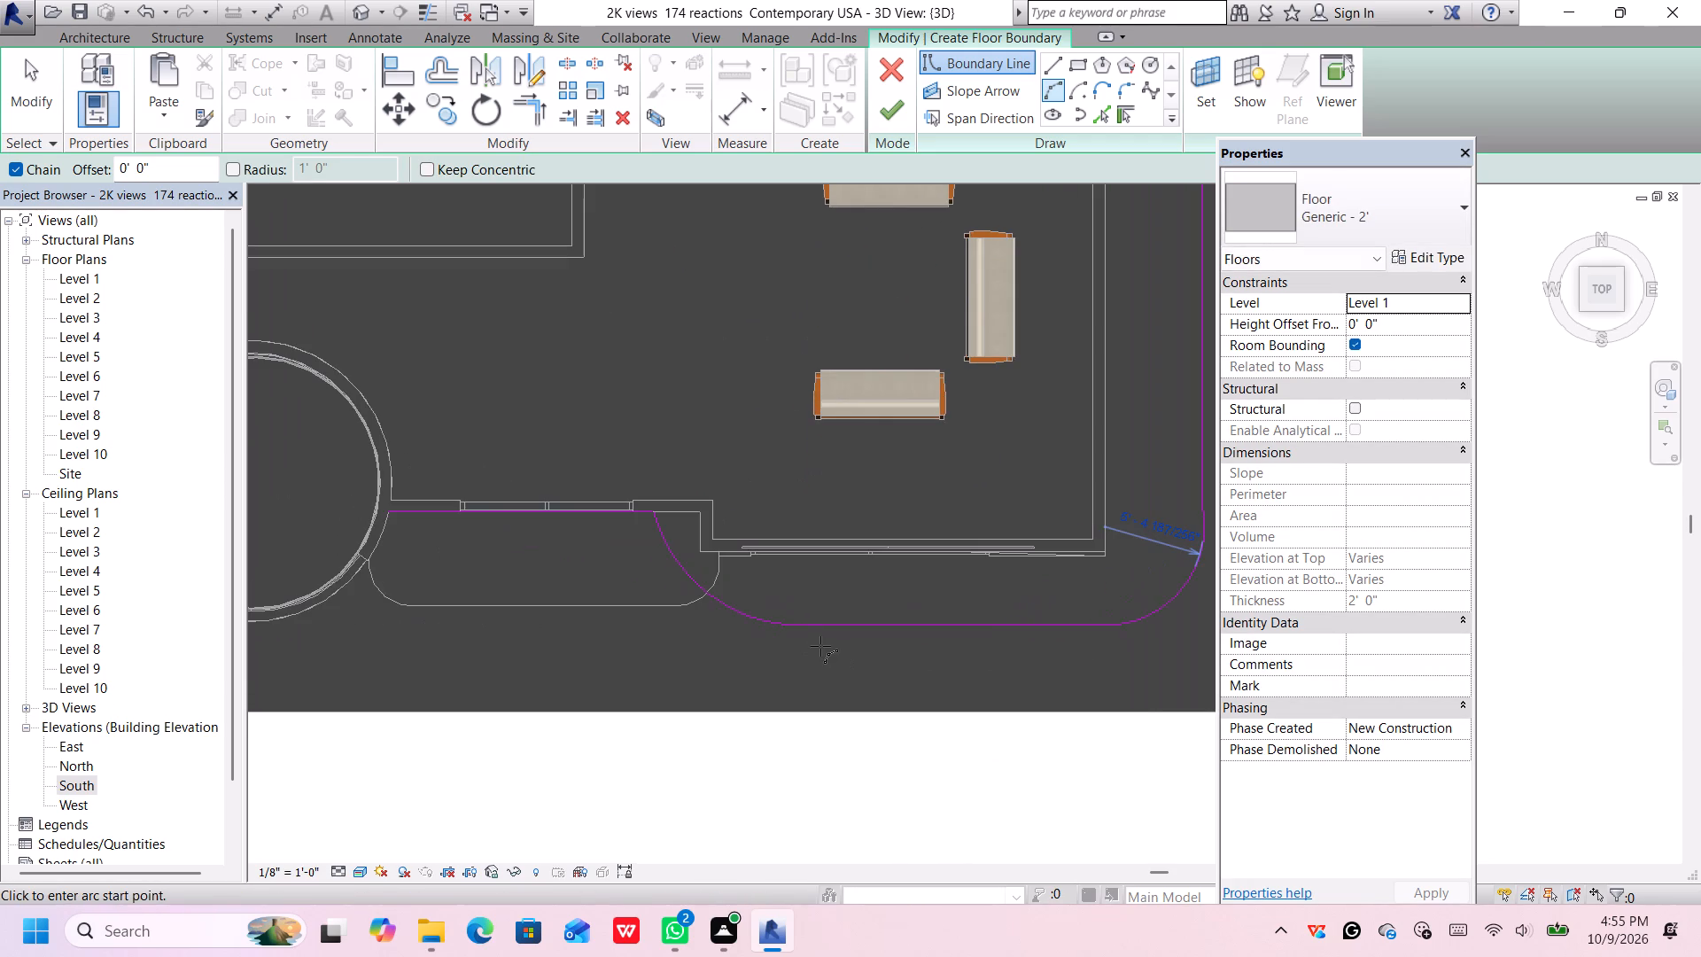
pyautogui.press('Escape')
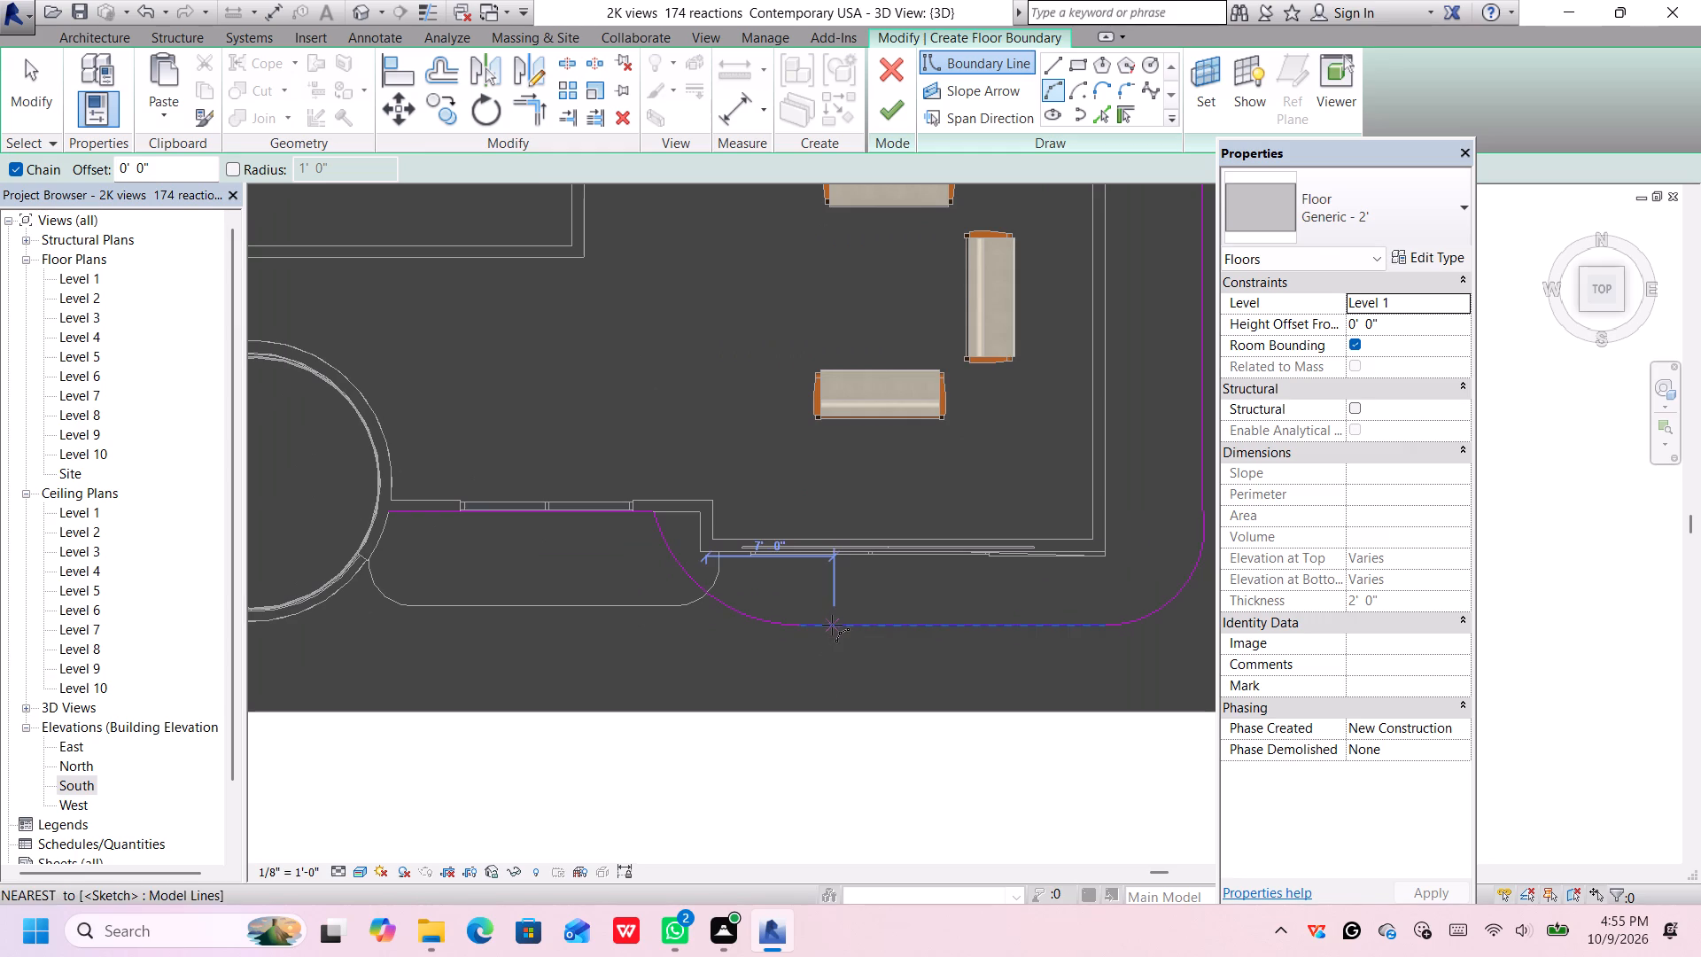
pyautogui.click(832, 625)
pyautogui.press('Escape')
pyautogui.press('Escape')
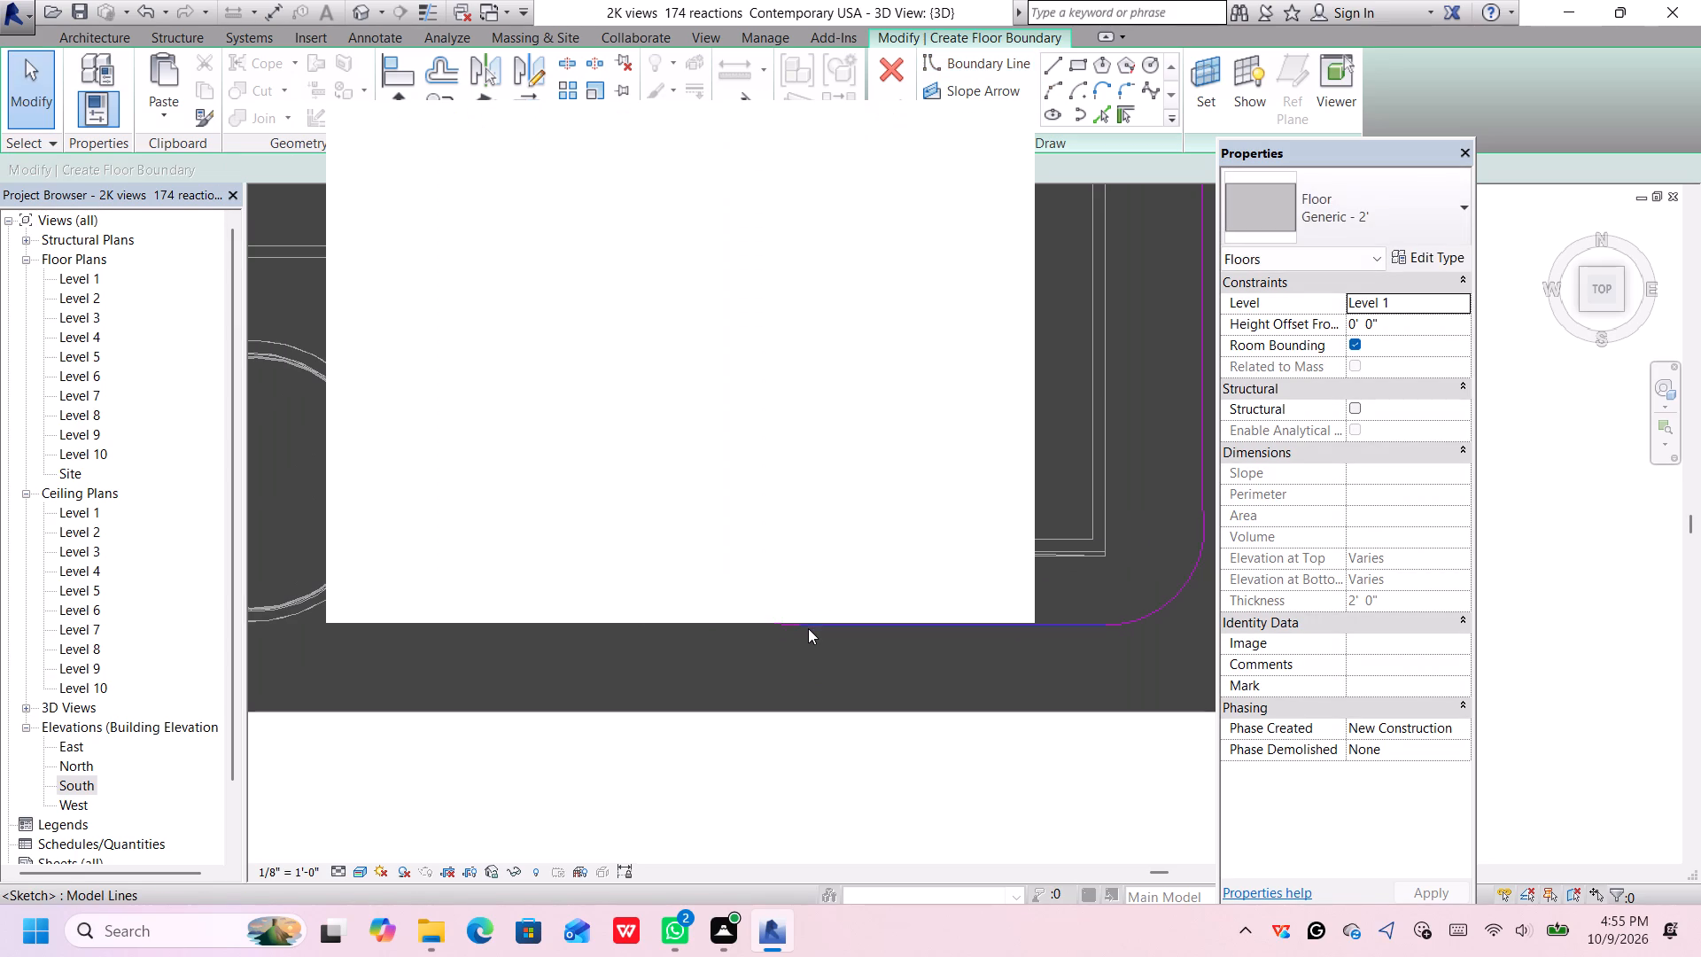
pyautogui.click(989, 128)
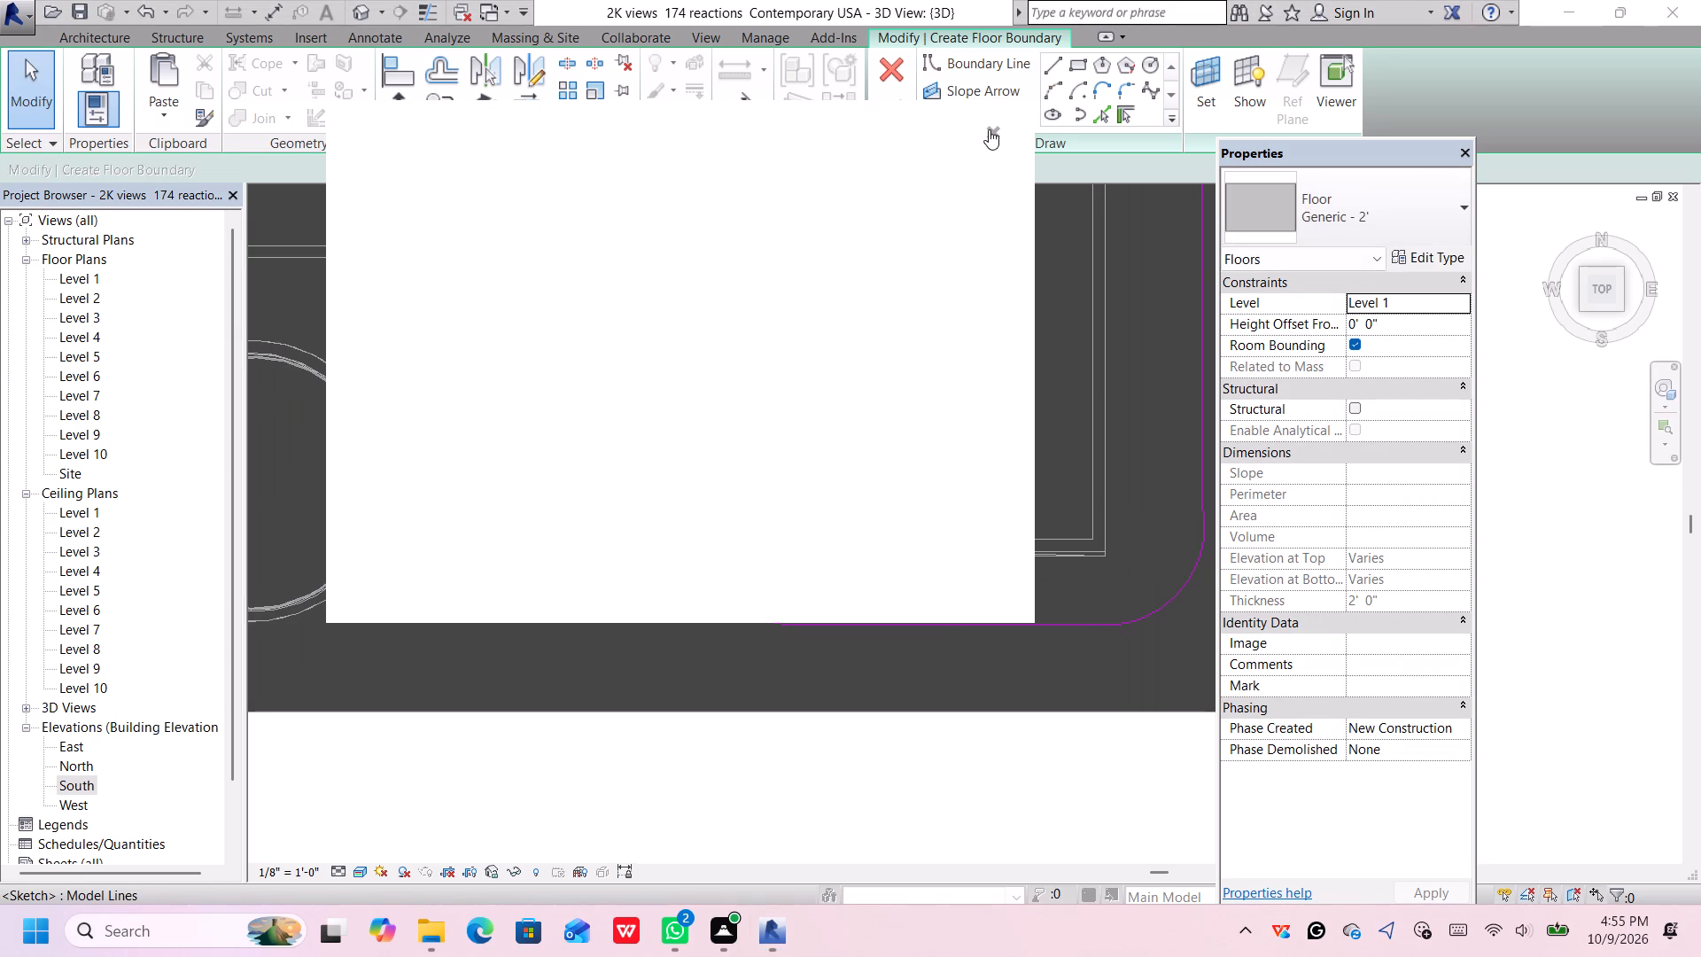
pyautogui.click(819, 619)
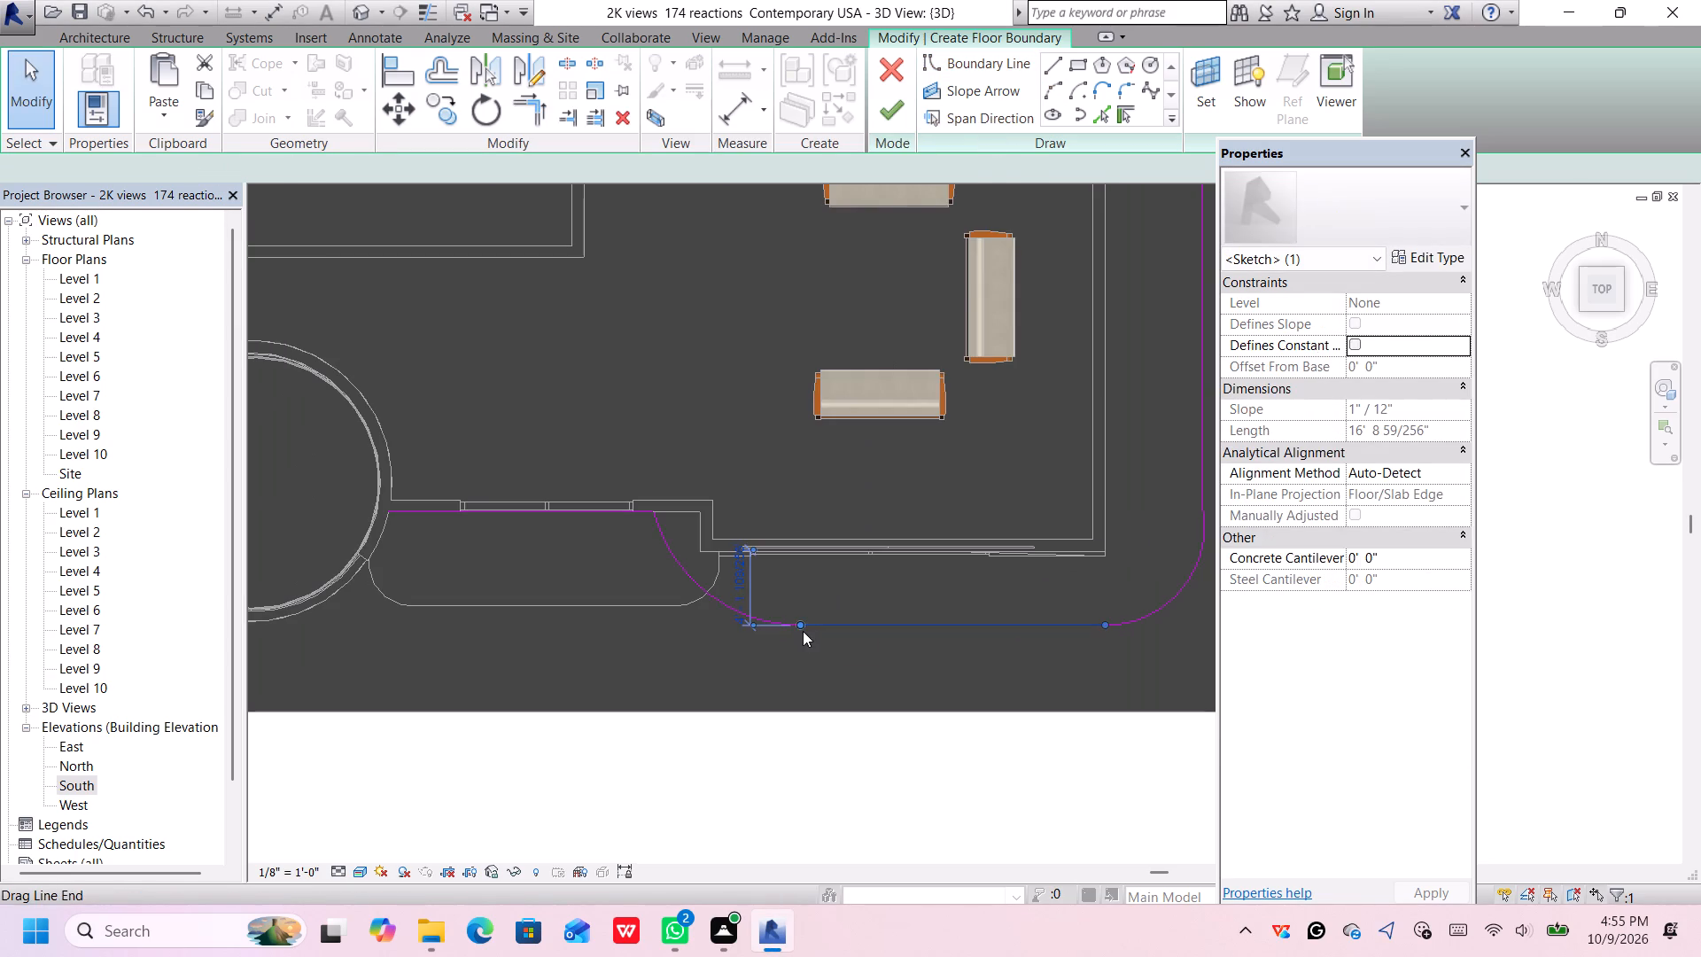
pyautogui.click(801, 626)
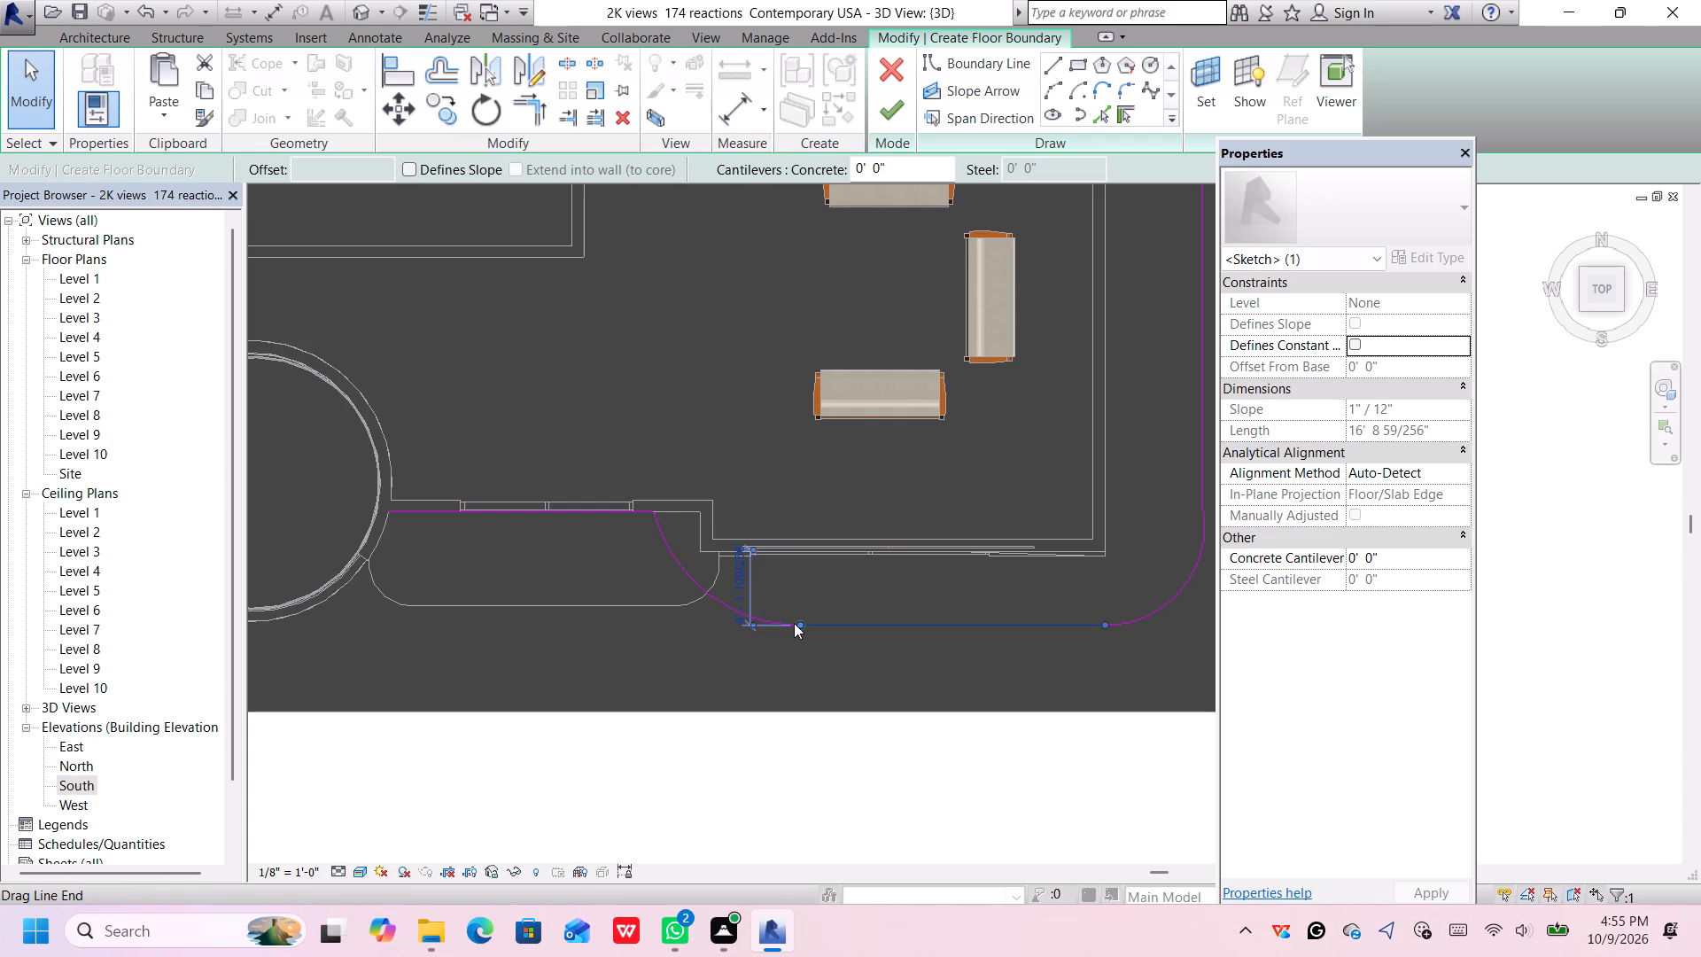
pyautogui.moveTo(796, 623); pyautogui.dragTo(769, 623)
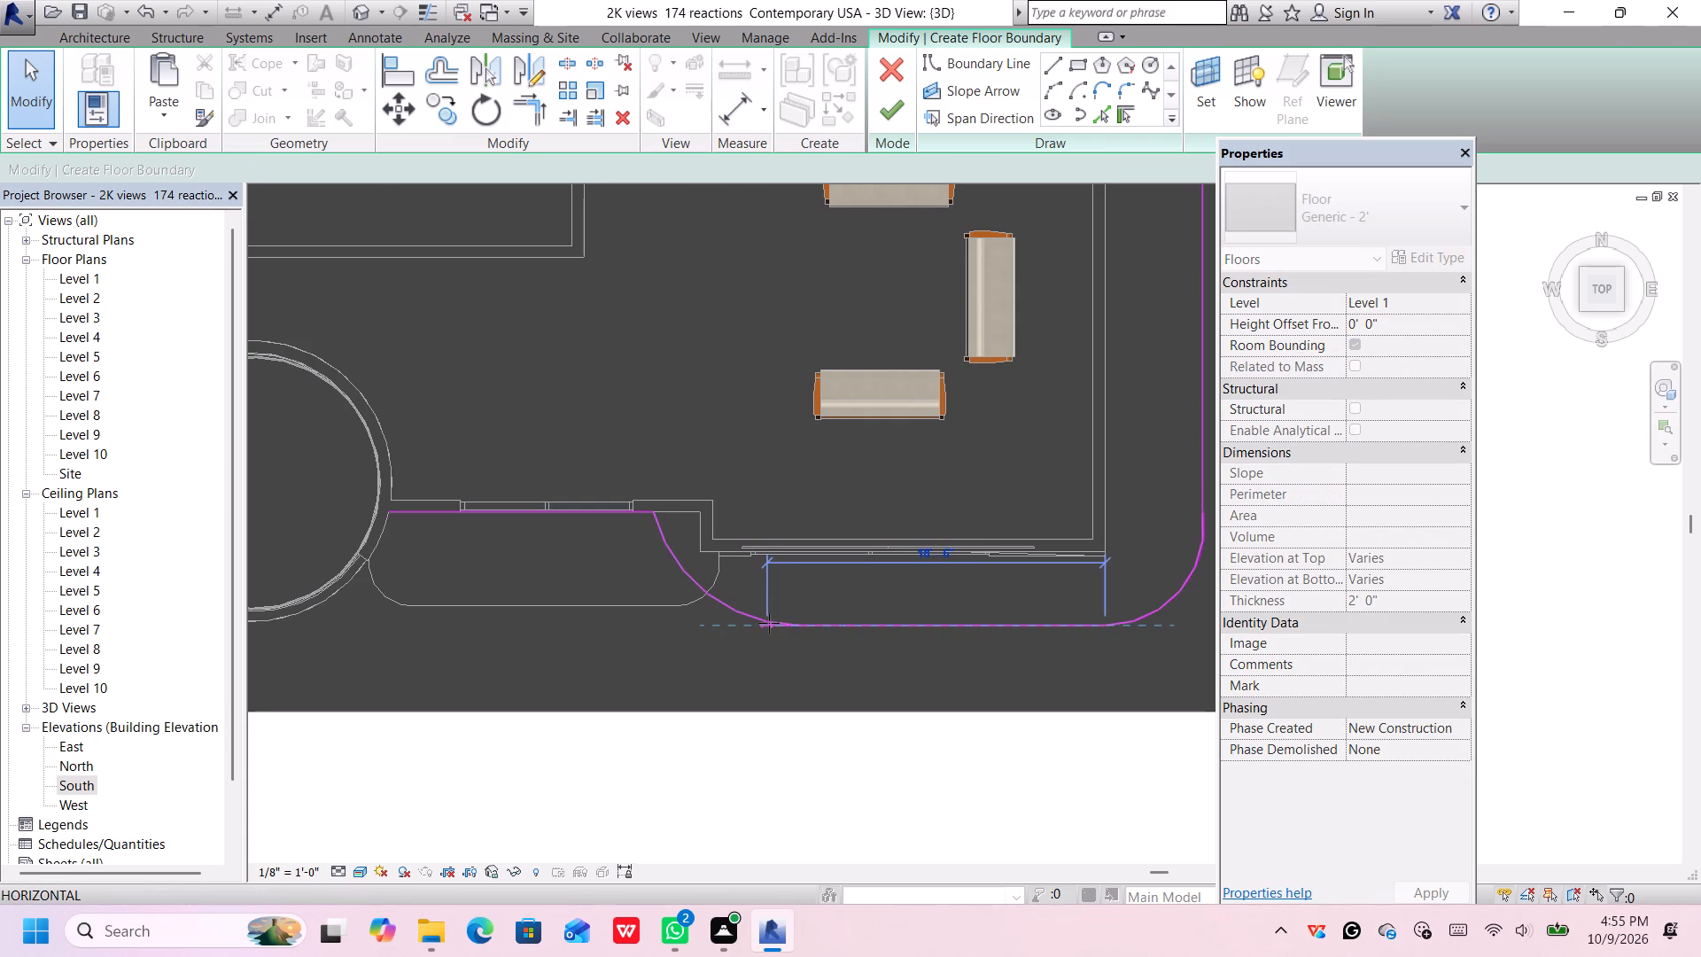
pyautogui.moveTo(769, 623); pyautogui.dragTo(757, 622)
pyautogui.scroll(2, 737, 609)
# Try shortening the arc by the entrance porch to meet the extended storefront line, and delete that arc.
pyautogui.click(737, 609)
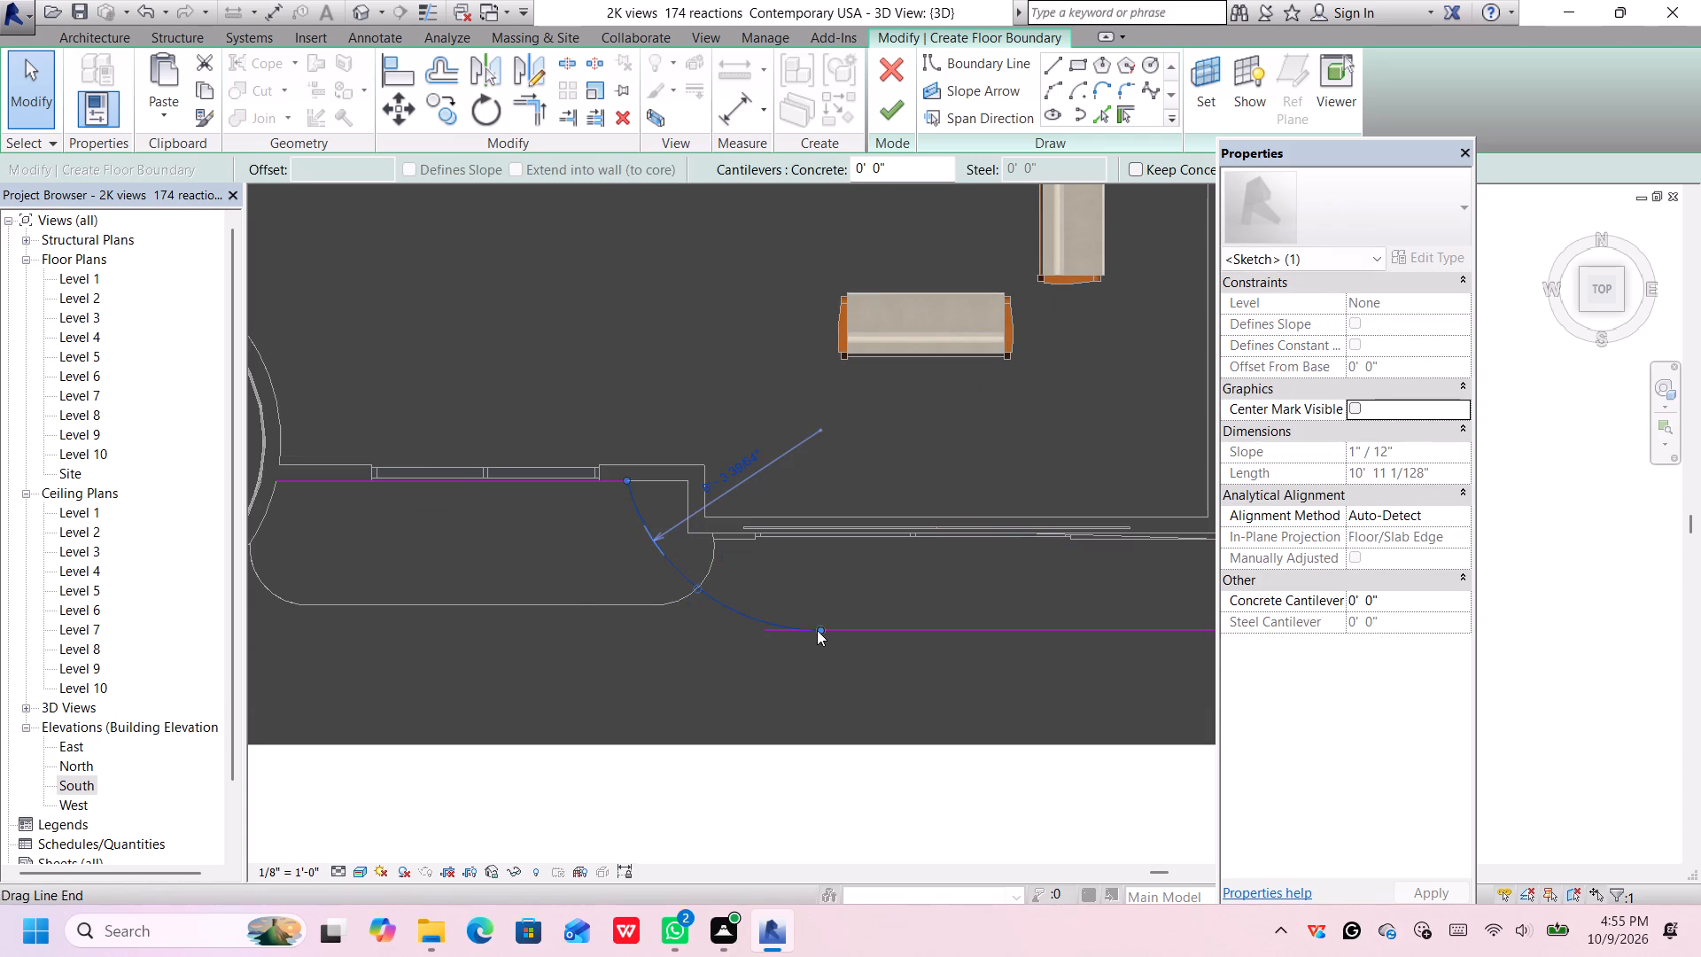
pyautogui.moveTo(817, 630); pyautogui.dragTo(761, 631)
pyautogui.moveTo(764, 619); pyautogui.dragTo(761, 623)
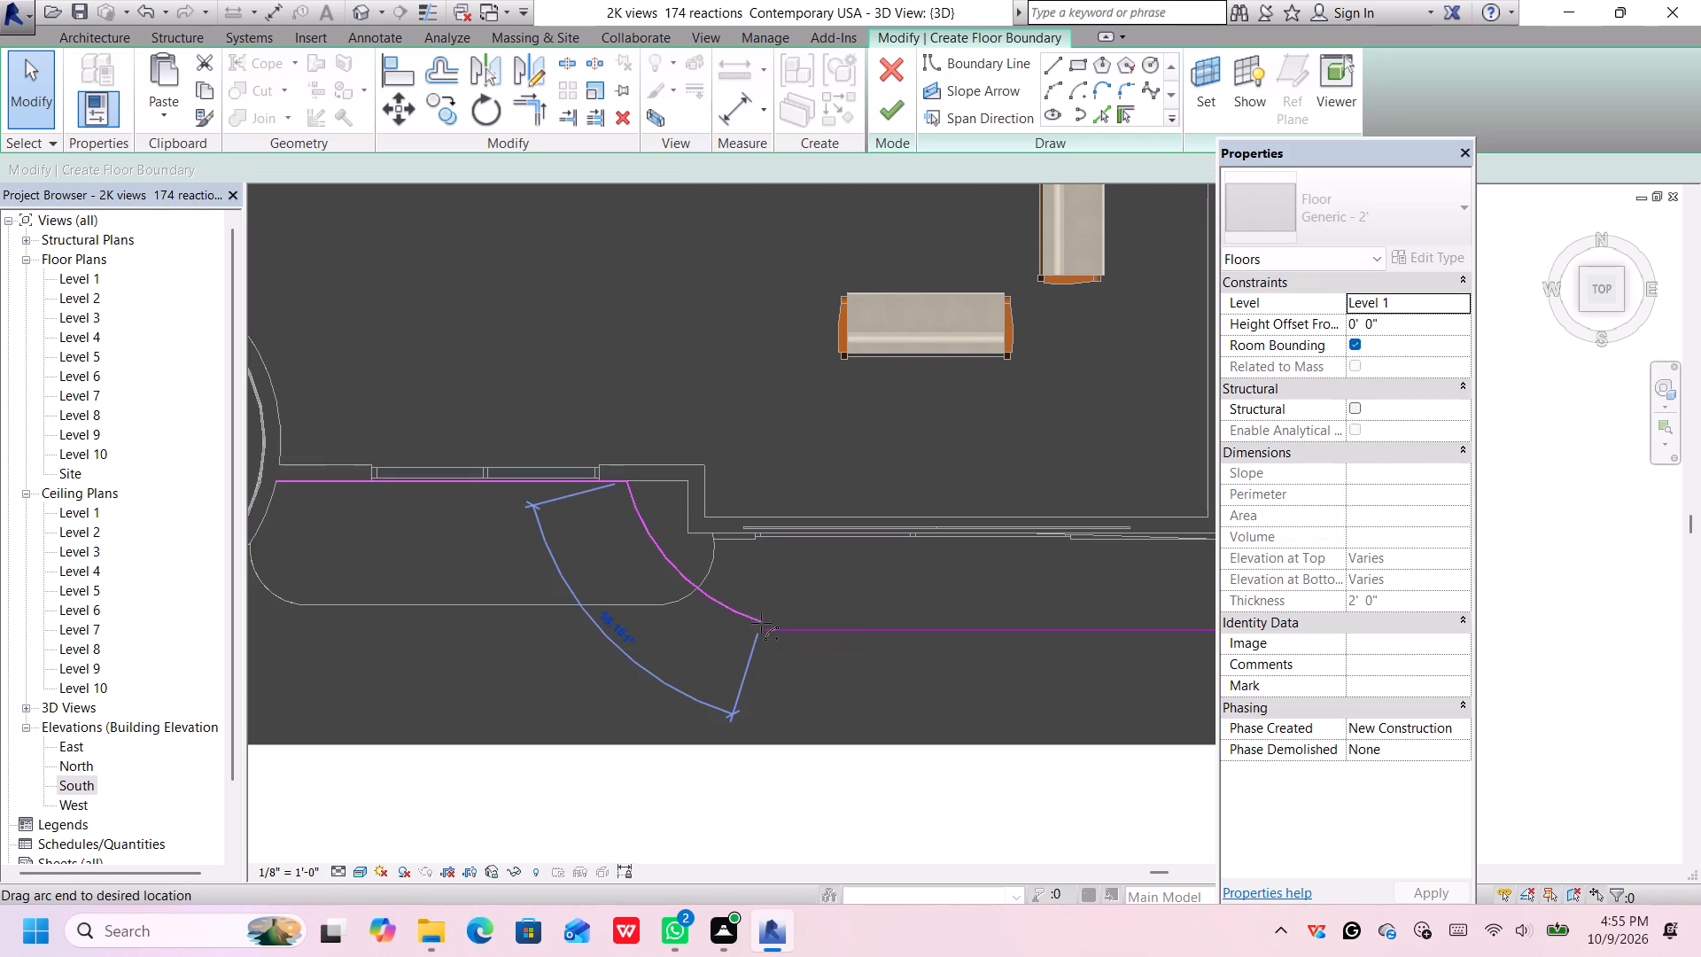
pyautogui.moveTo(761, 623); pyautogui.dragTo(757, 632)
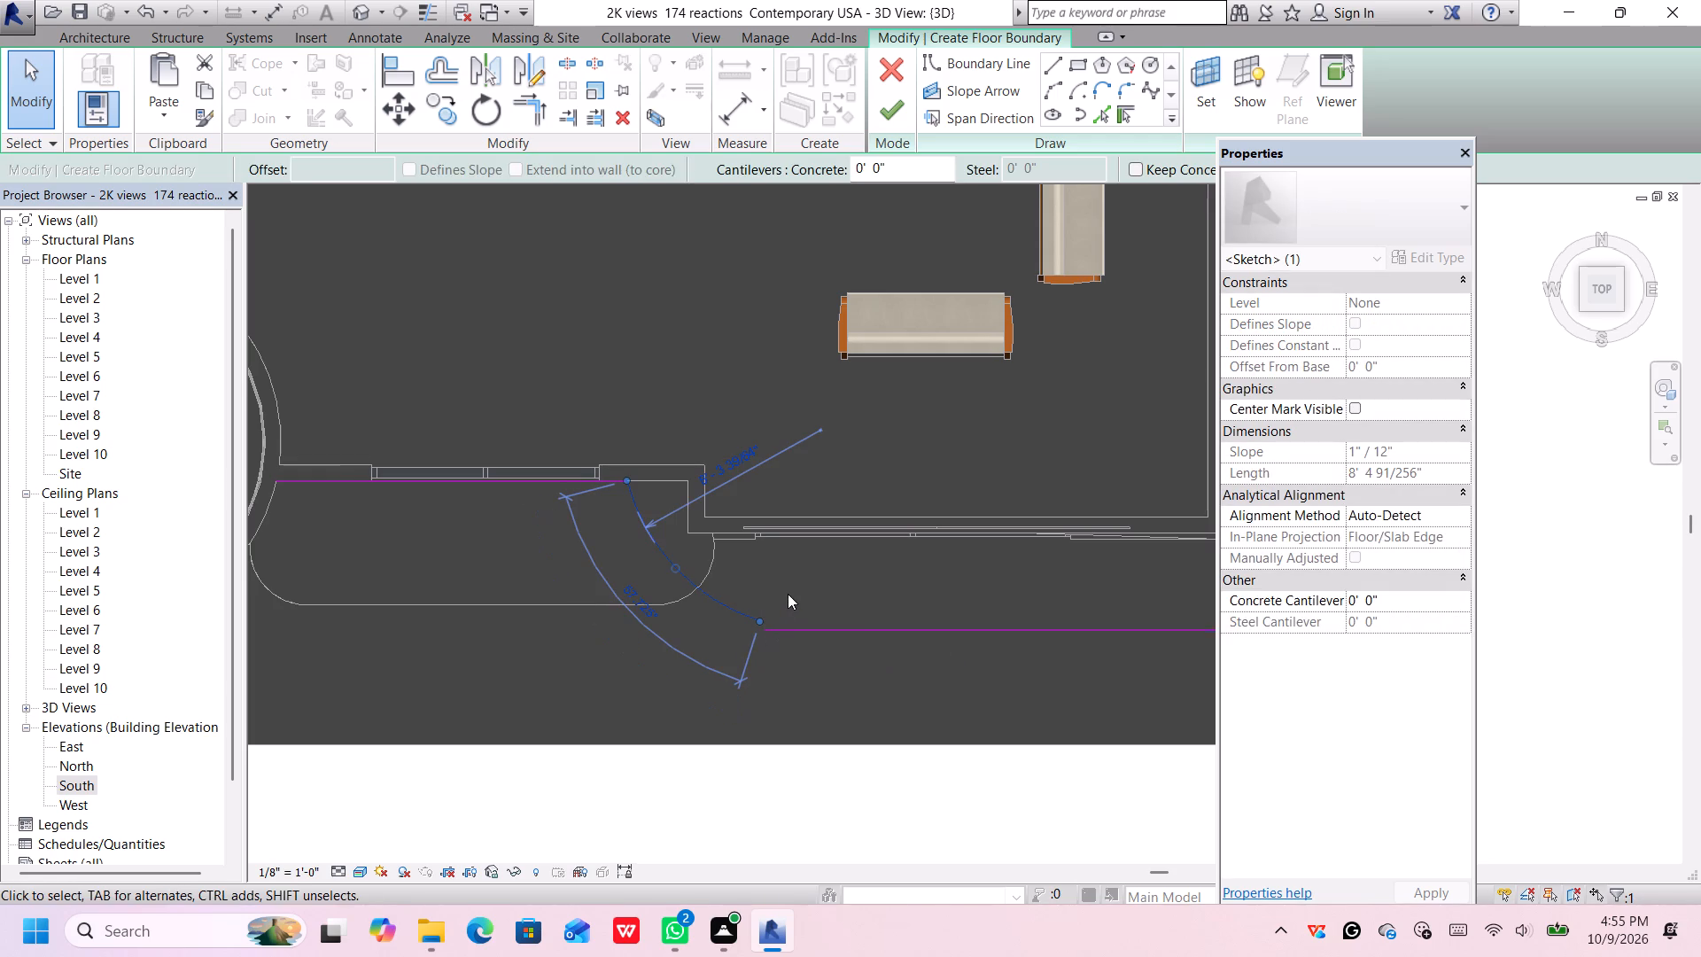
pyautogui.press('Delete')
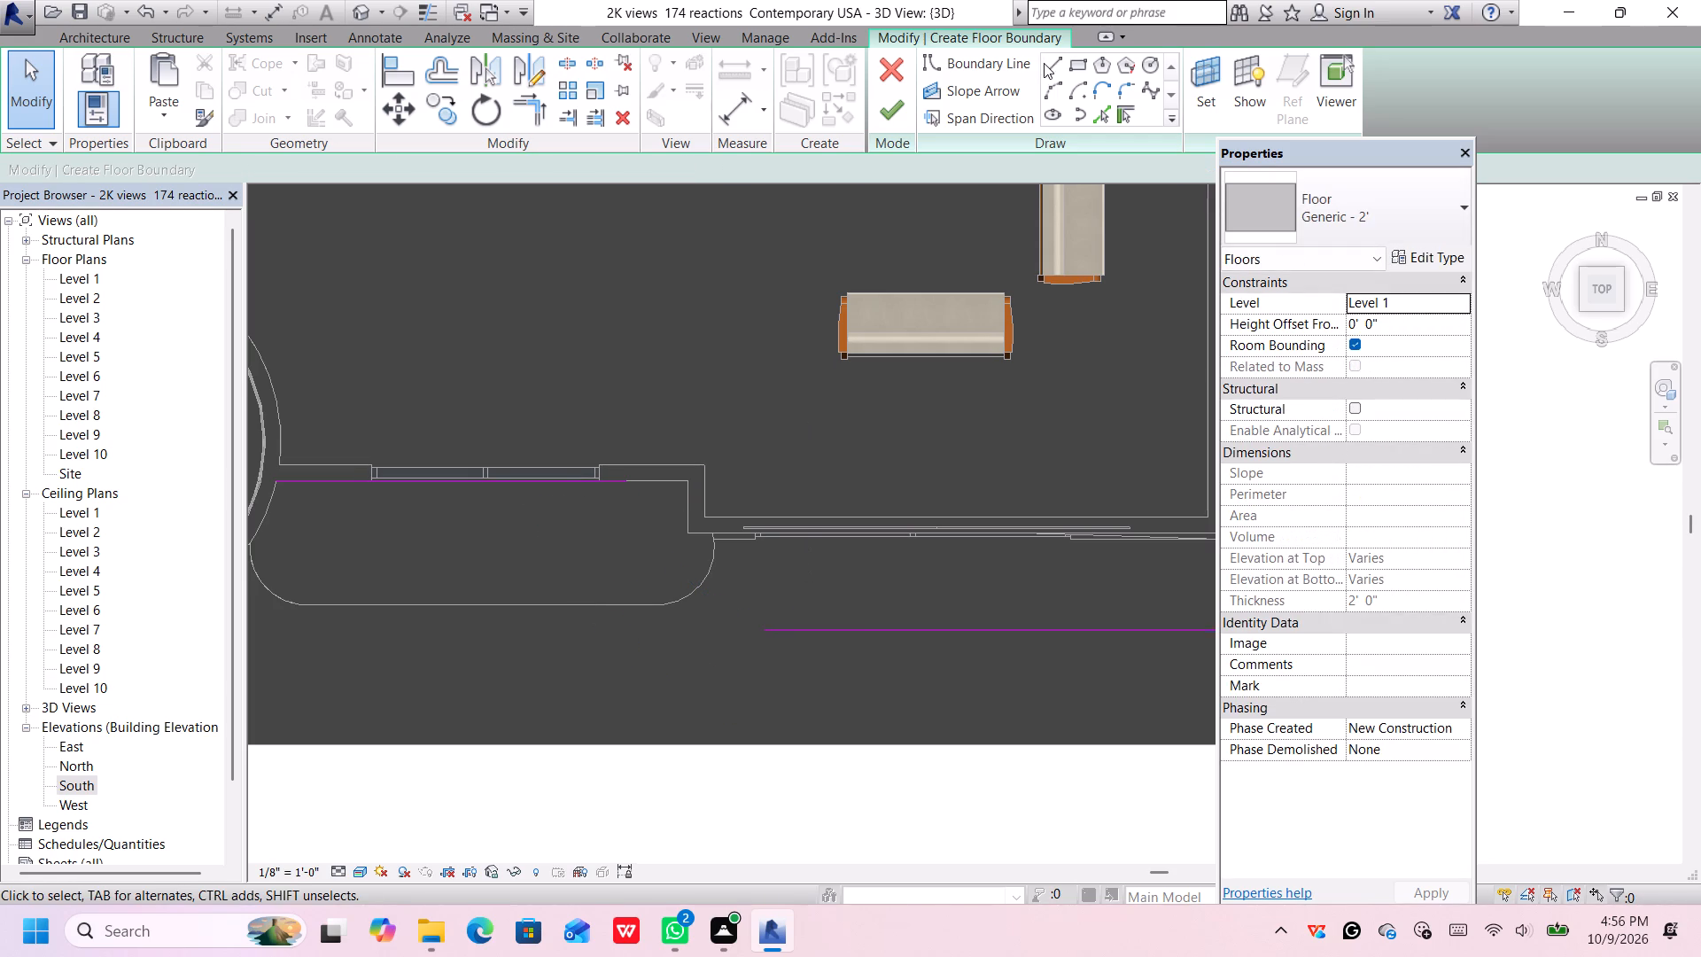
# Draw a floor boundary arc from the entrance wall line's east end to the storefront line's new west end, tangent to that line.
pyautogui.click(1053, 85)
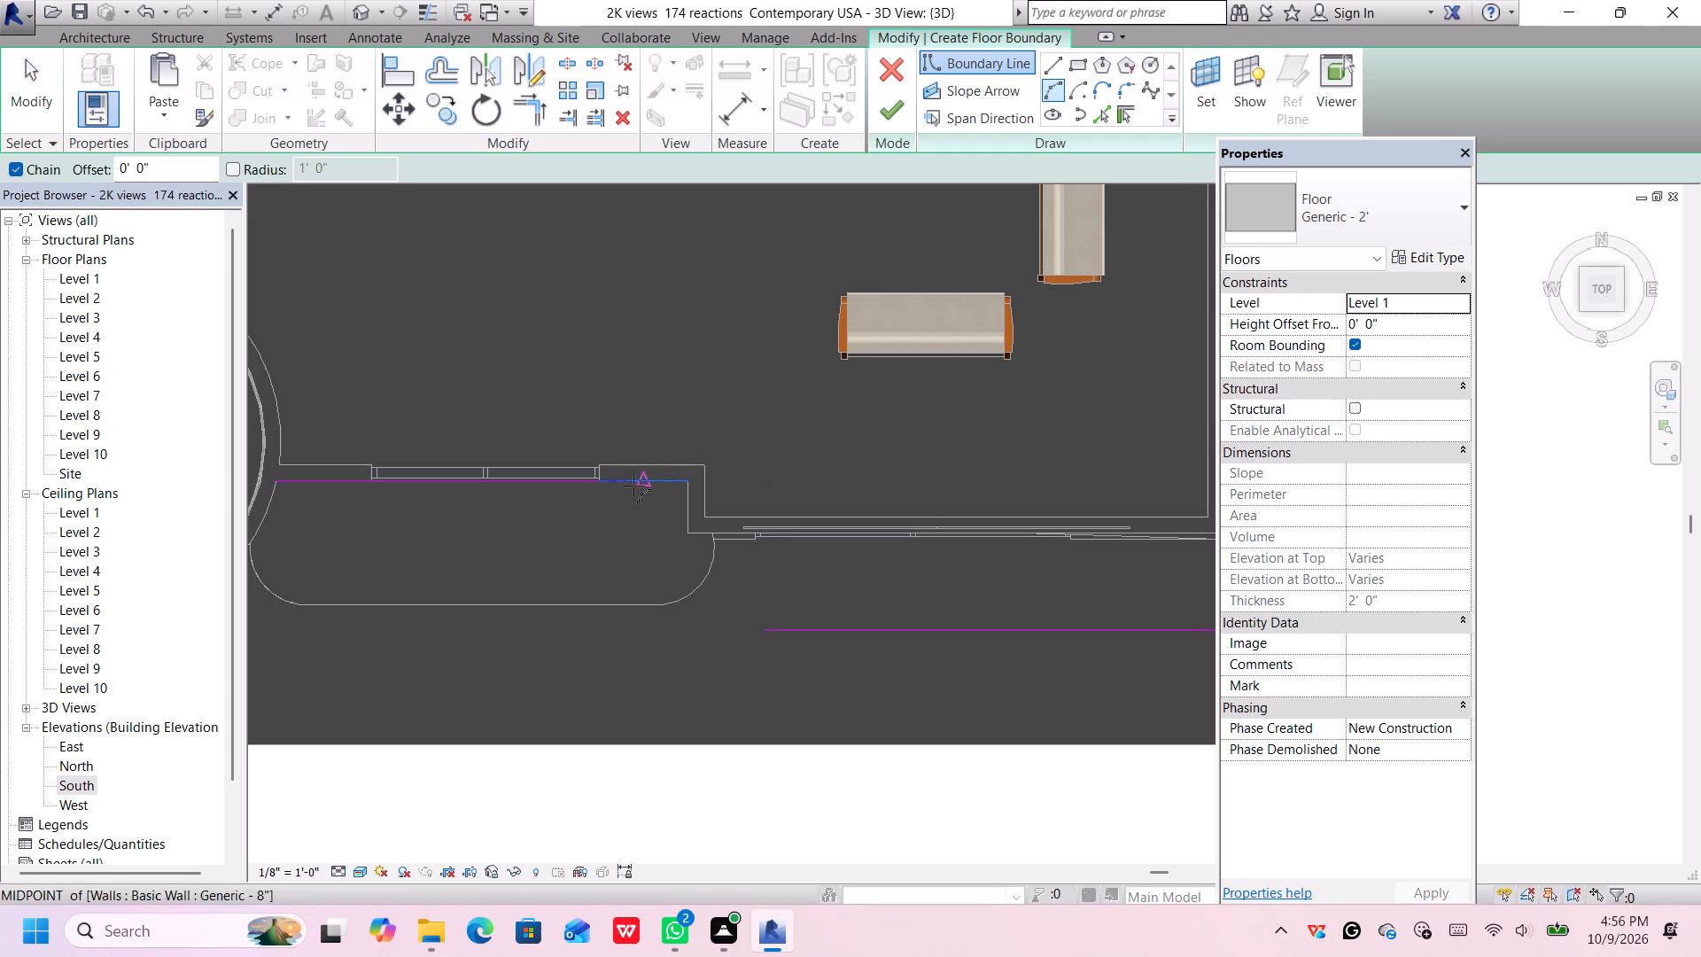
pyautogui.click(626, 478)
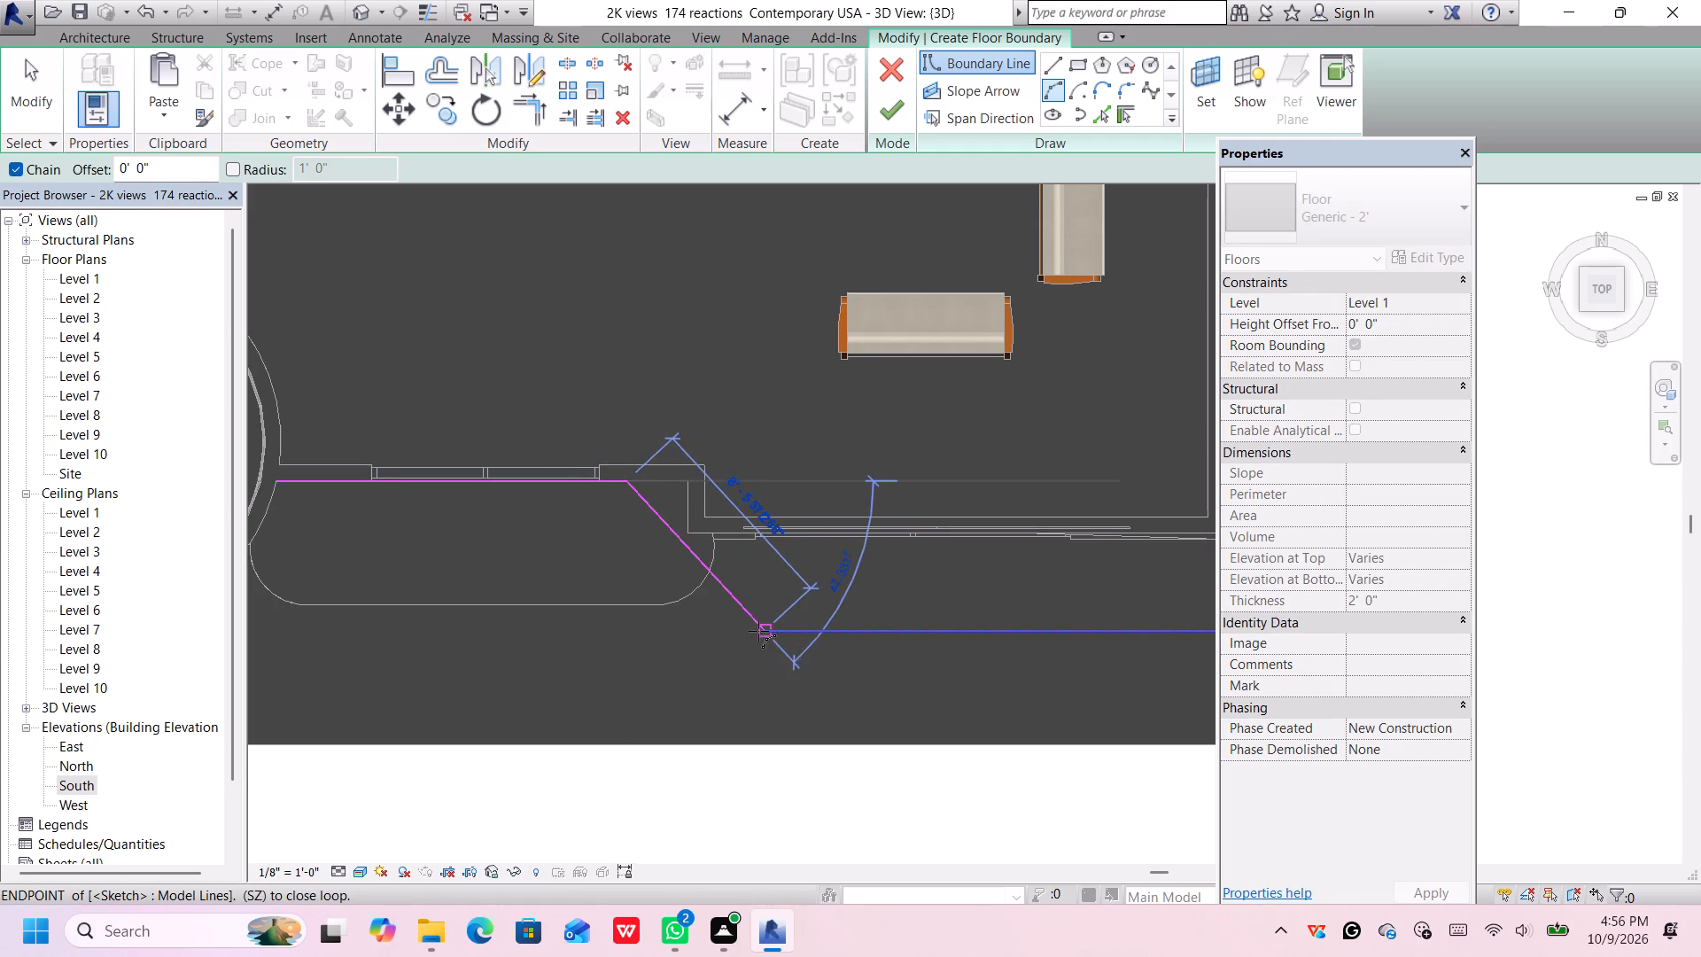
pyautogui.scroll(7, 759, 632)
pyautogui.click(771, 631)
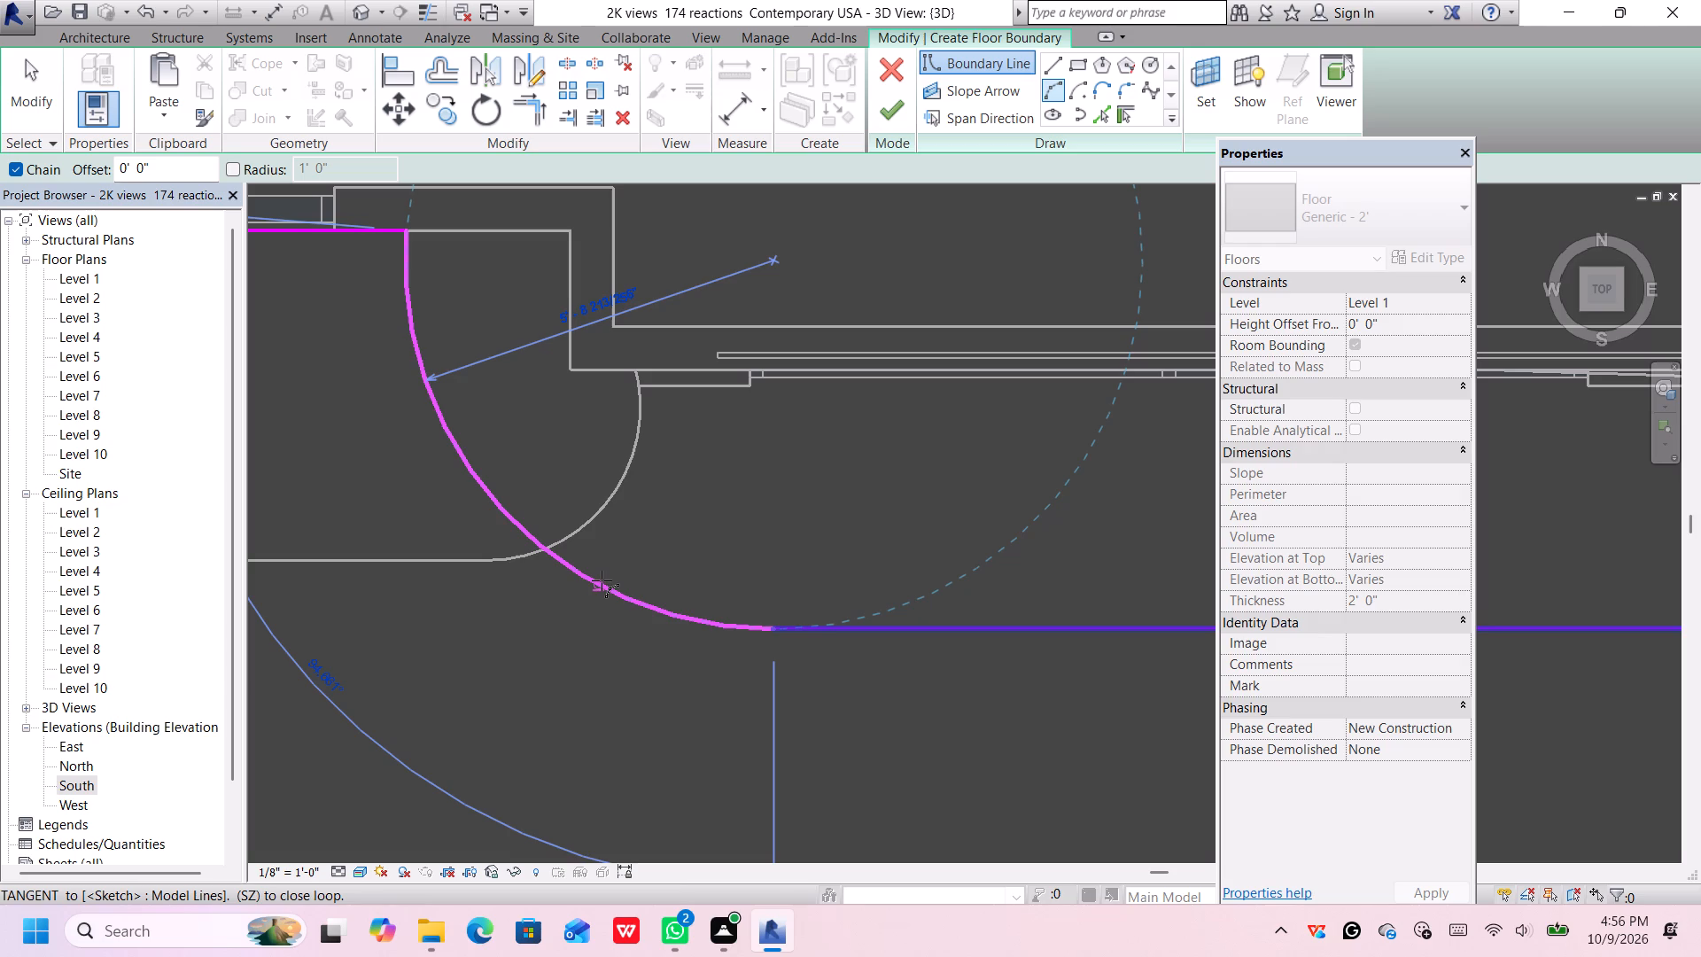
pyautogui.click(602, 579)
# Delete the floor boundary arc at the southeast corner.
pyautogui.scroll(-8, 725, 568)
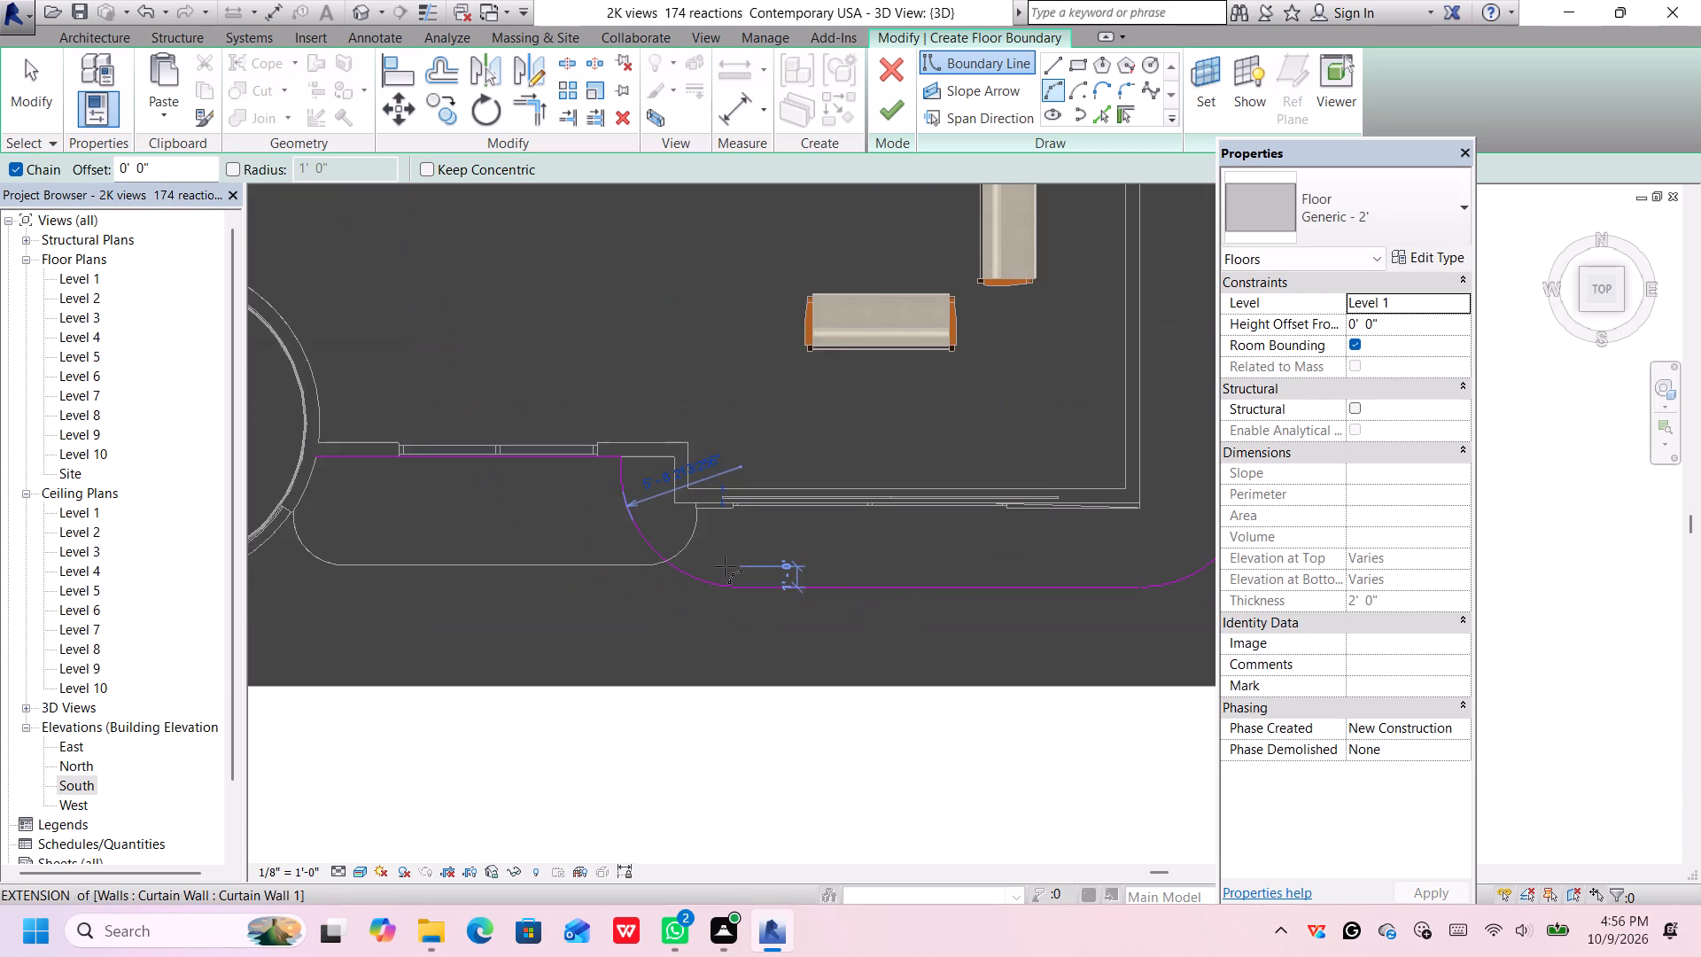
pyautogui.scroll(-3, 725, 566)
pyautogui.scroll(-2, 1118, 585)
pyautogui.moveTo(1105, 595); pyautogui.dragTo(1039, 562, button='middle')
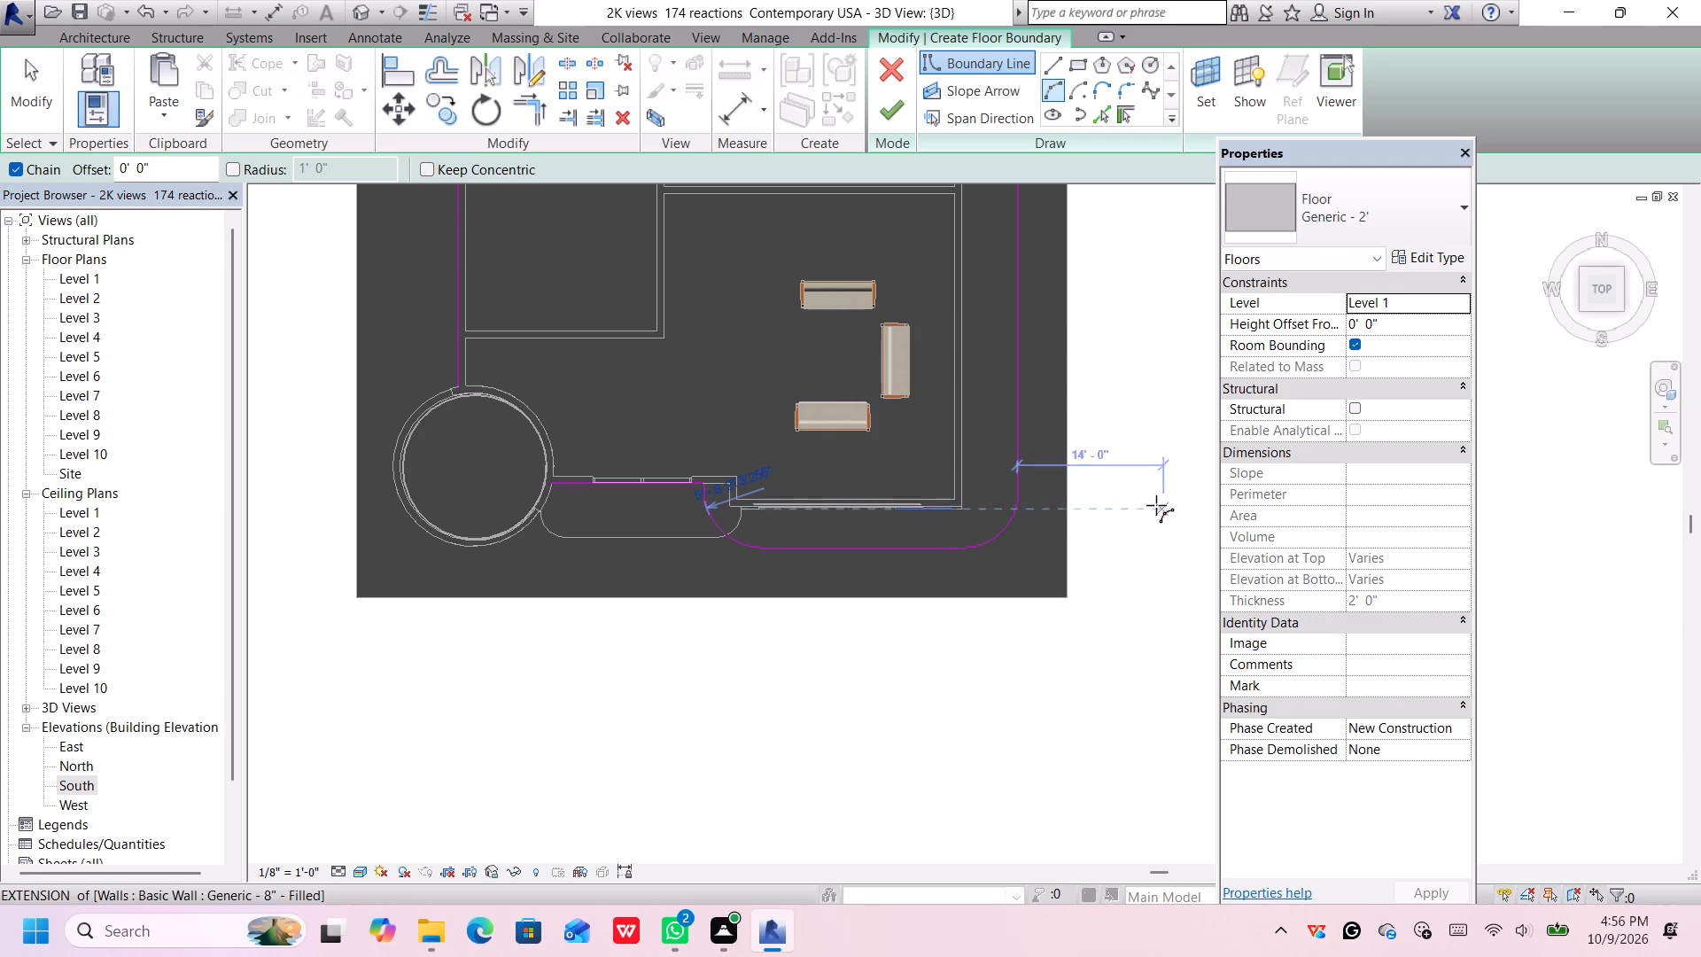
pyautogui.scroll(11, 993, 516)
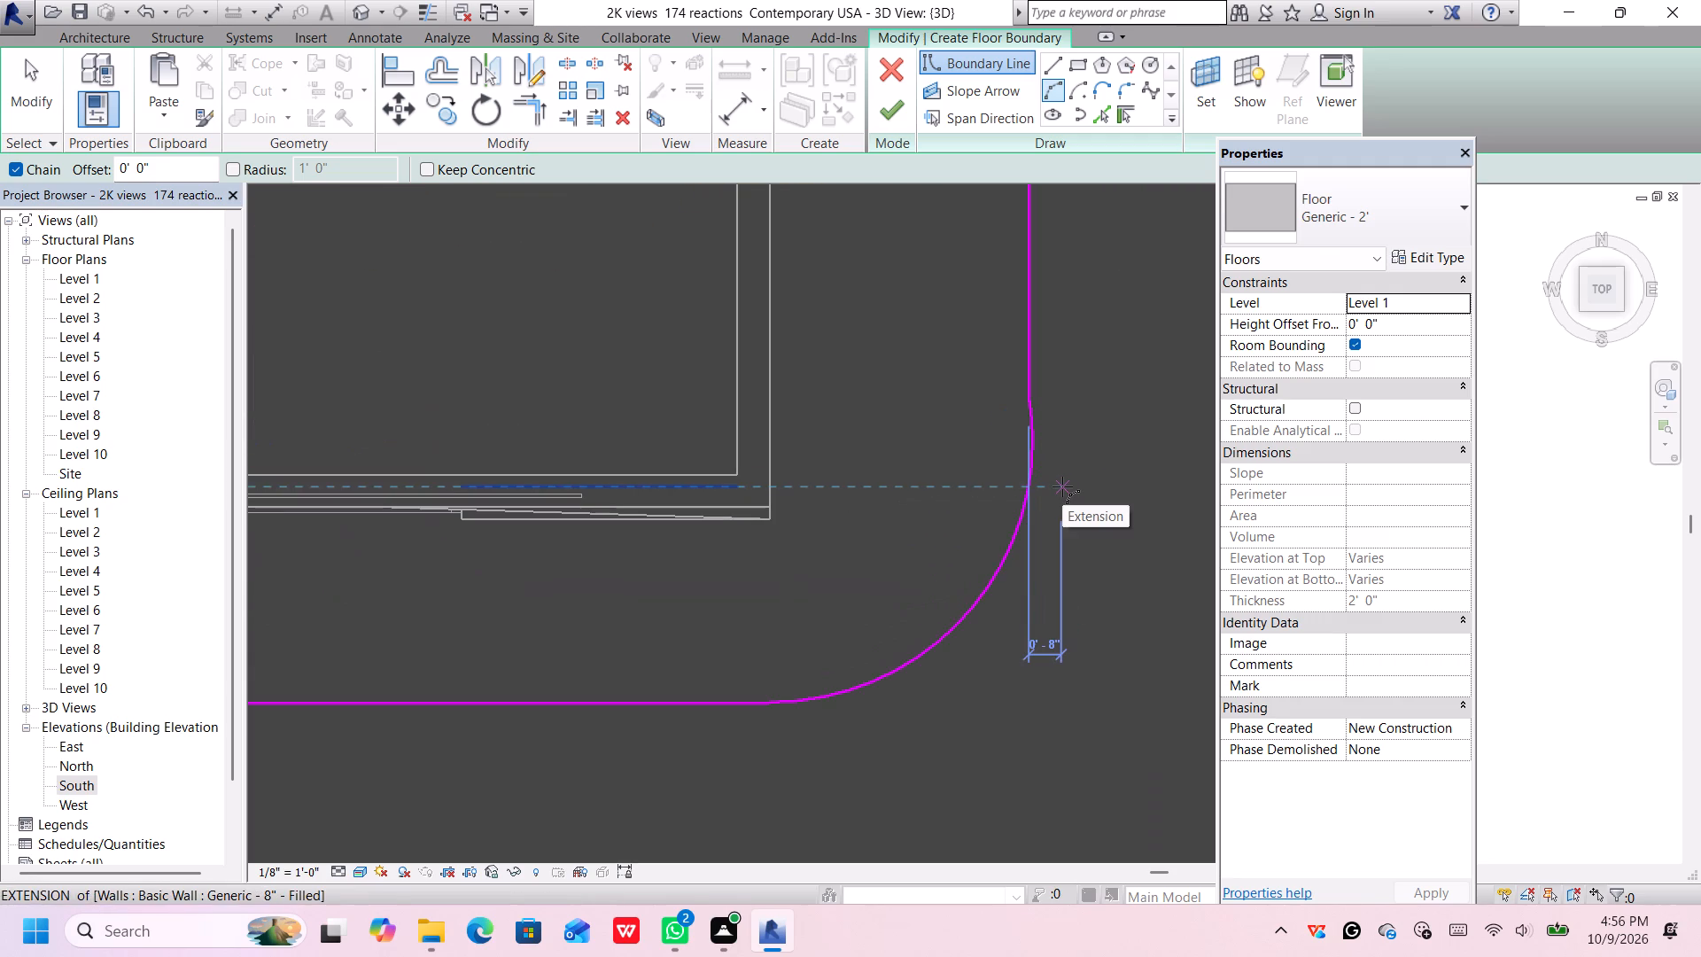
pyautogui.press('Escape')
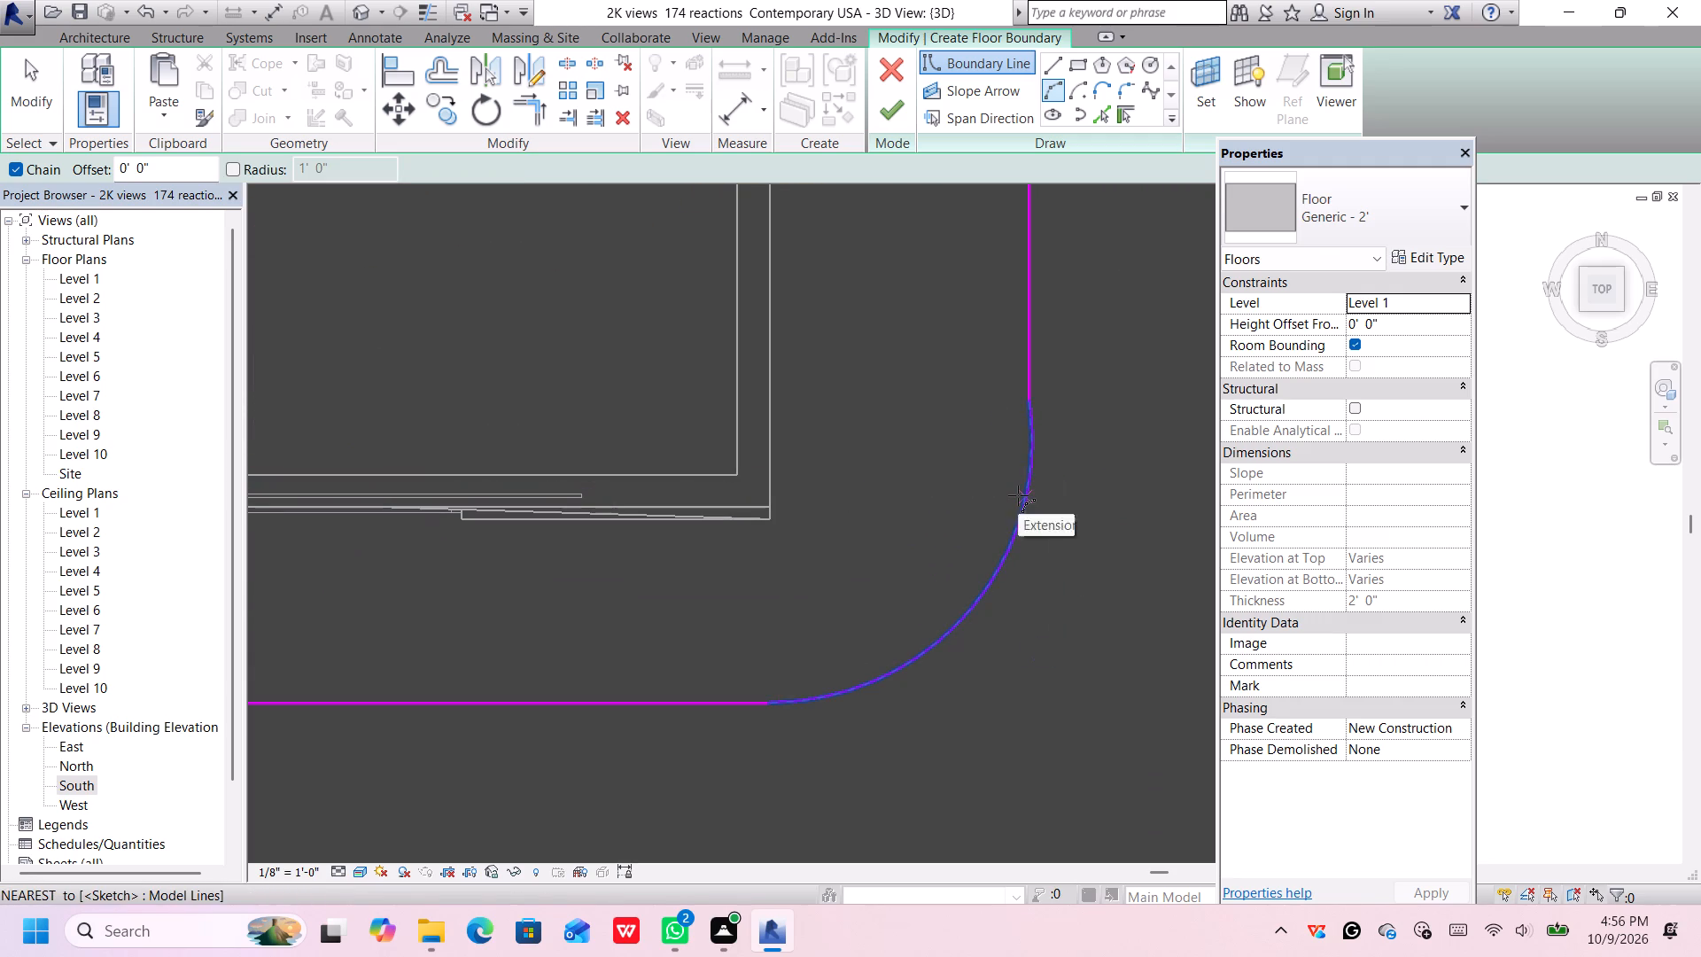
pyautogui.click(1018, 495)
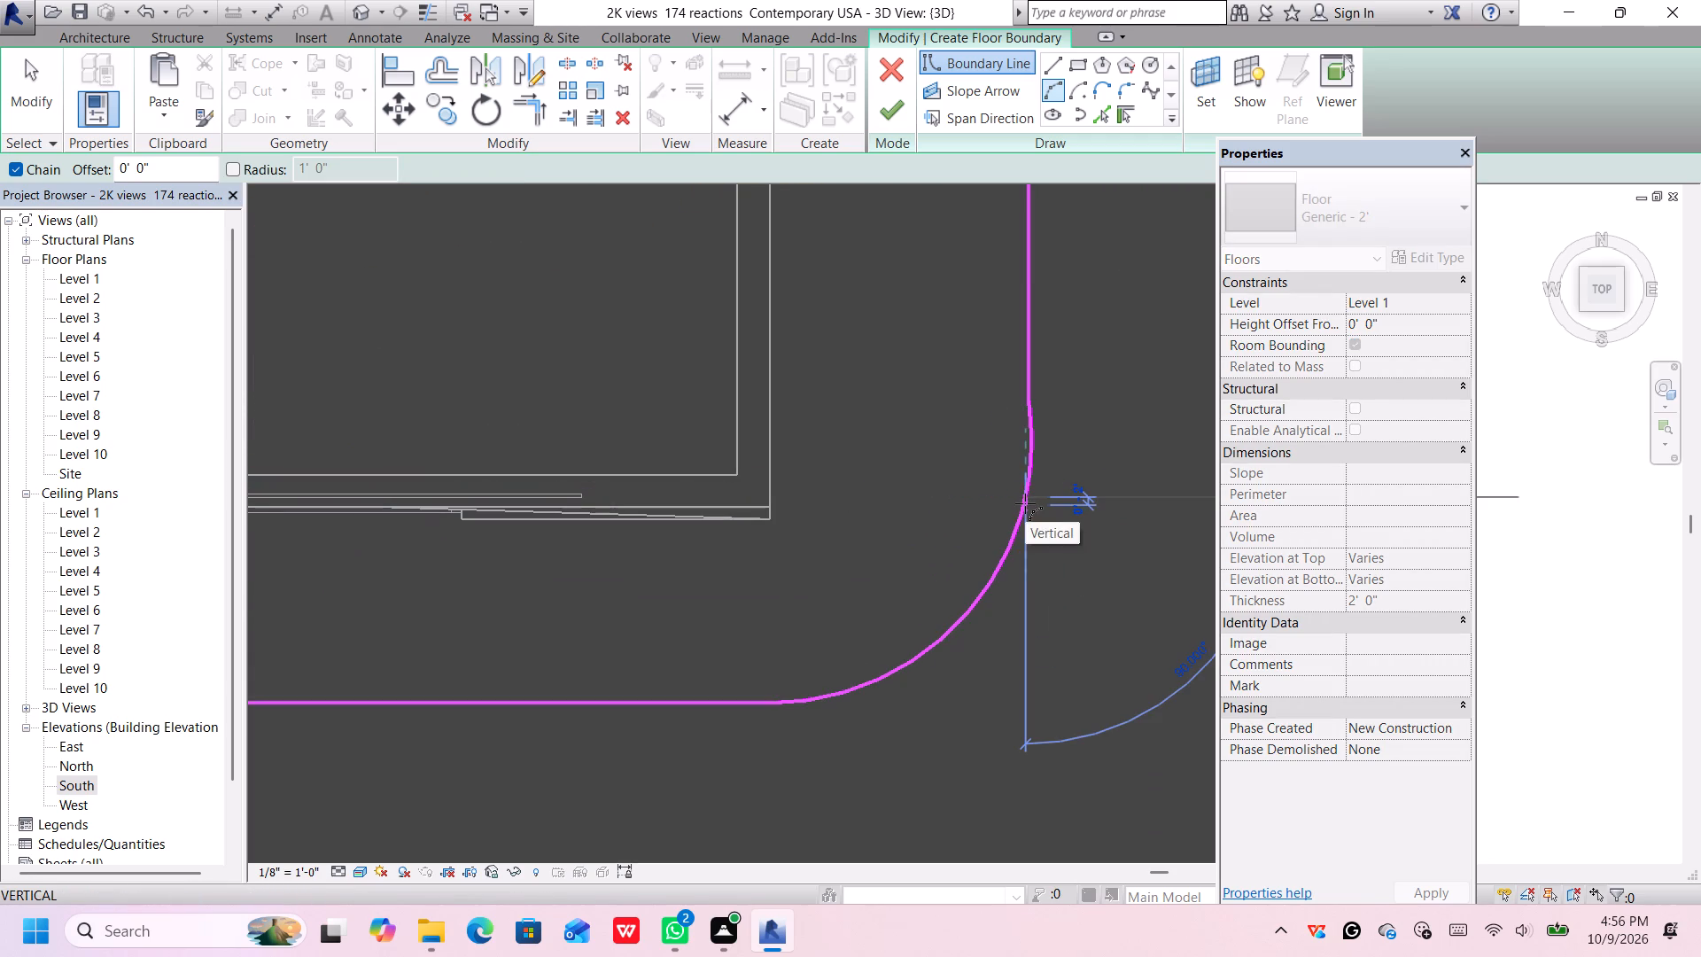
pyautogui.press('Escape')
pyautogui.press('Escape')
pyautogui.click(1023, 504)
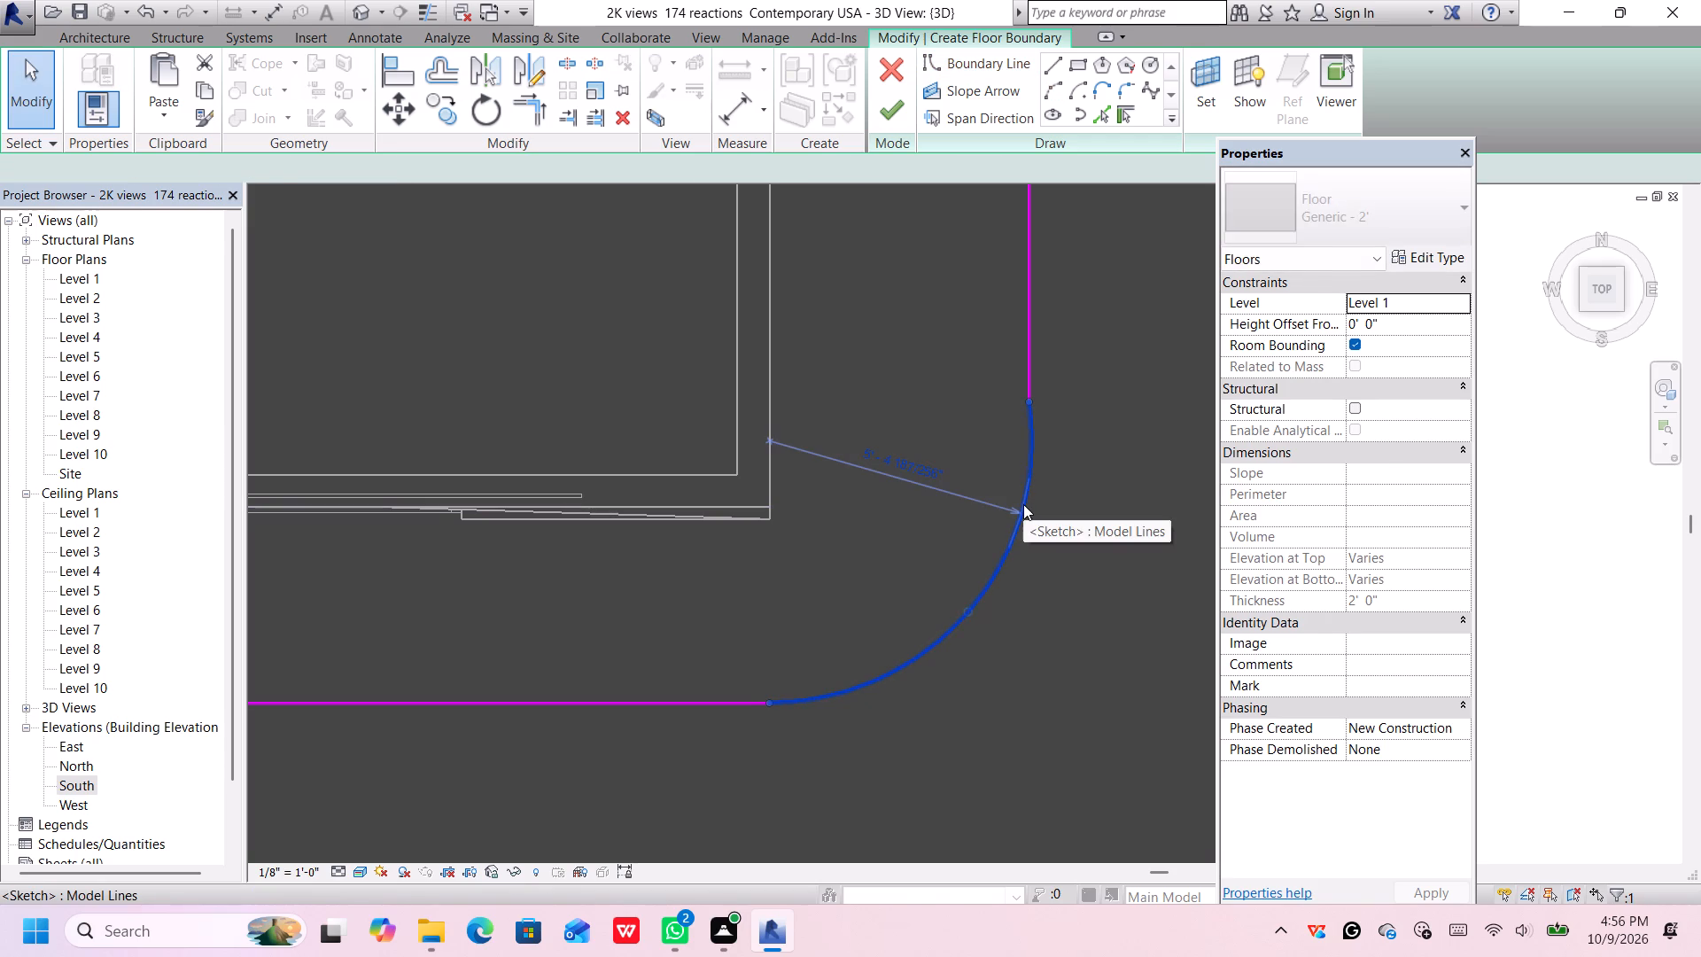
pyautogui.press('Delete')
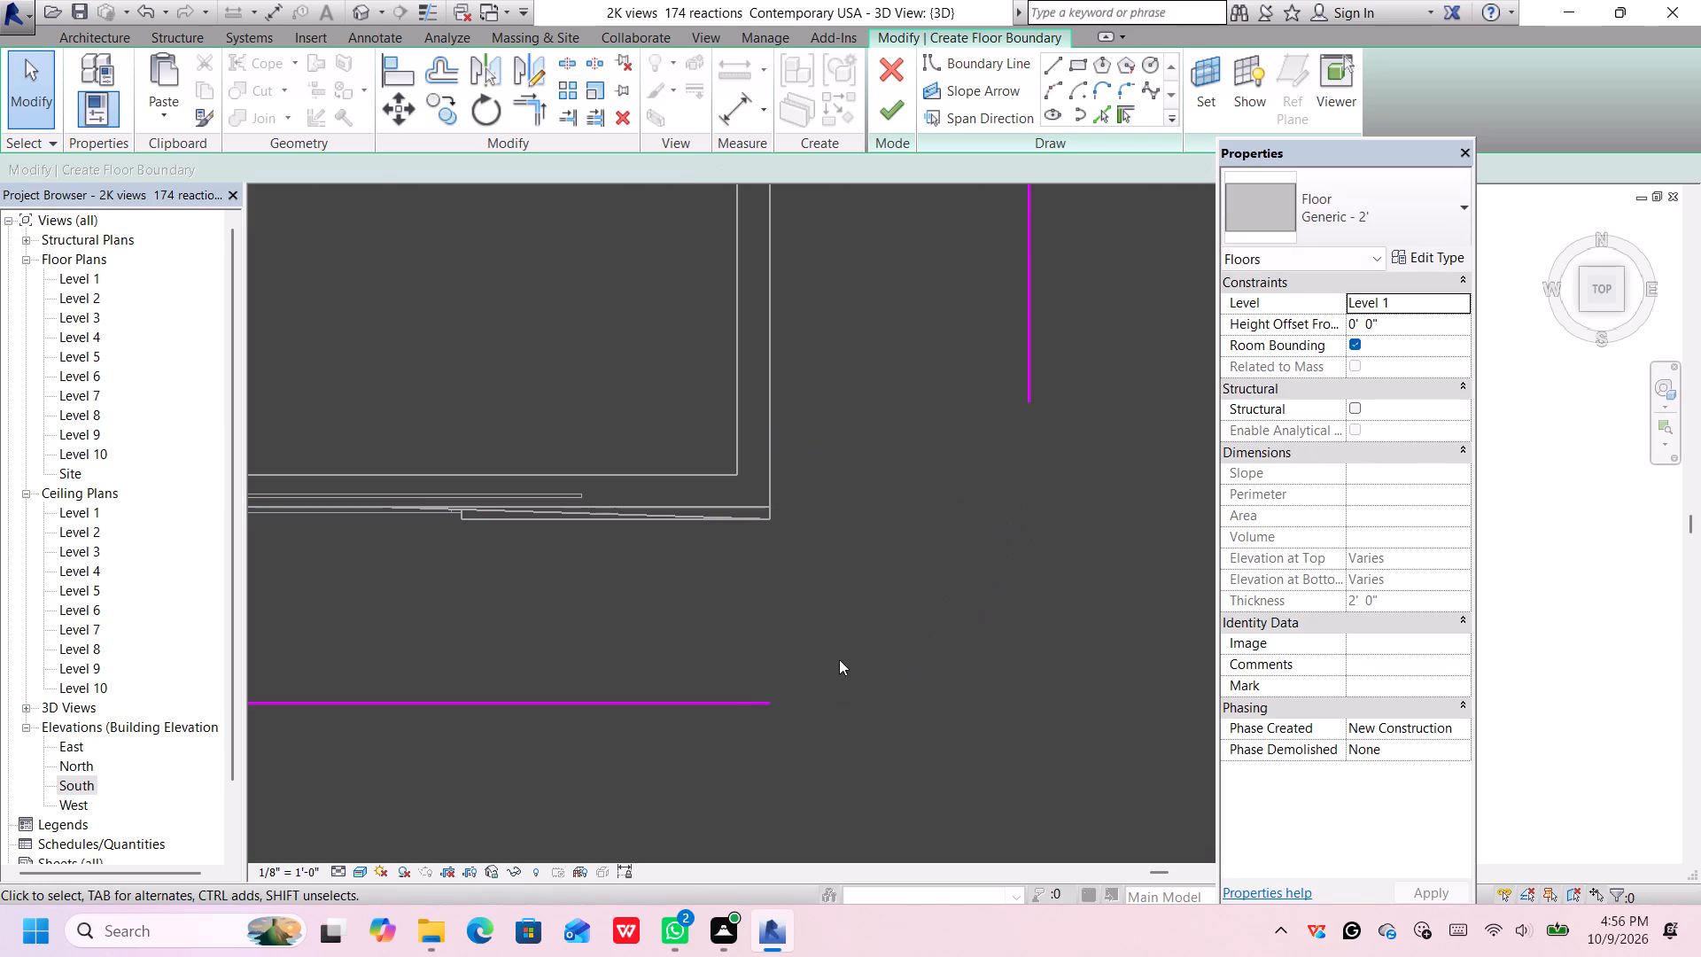
# Shorten the storefront boundary line from its east end to a length of about 17' 9".
pyautogui.click(765, 702)
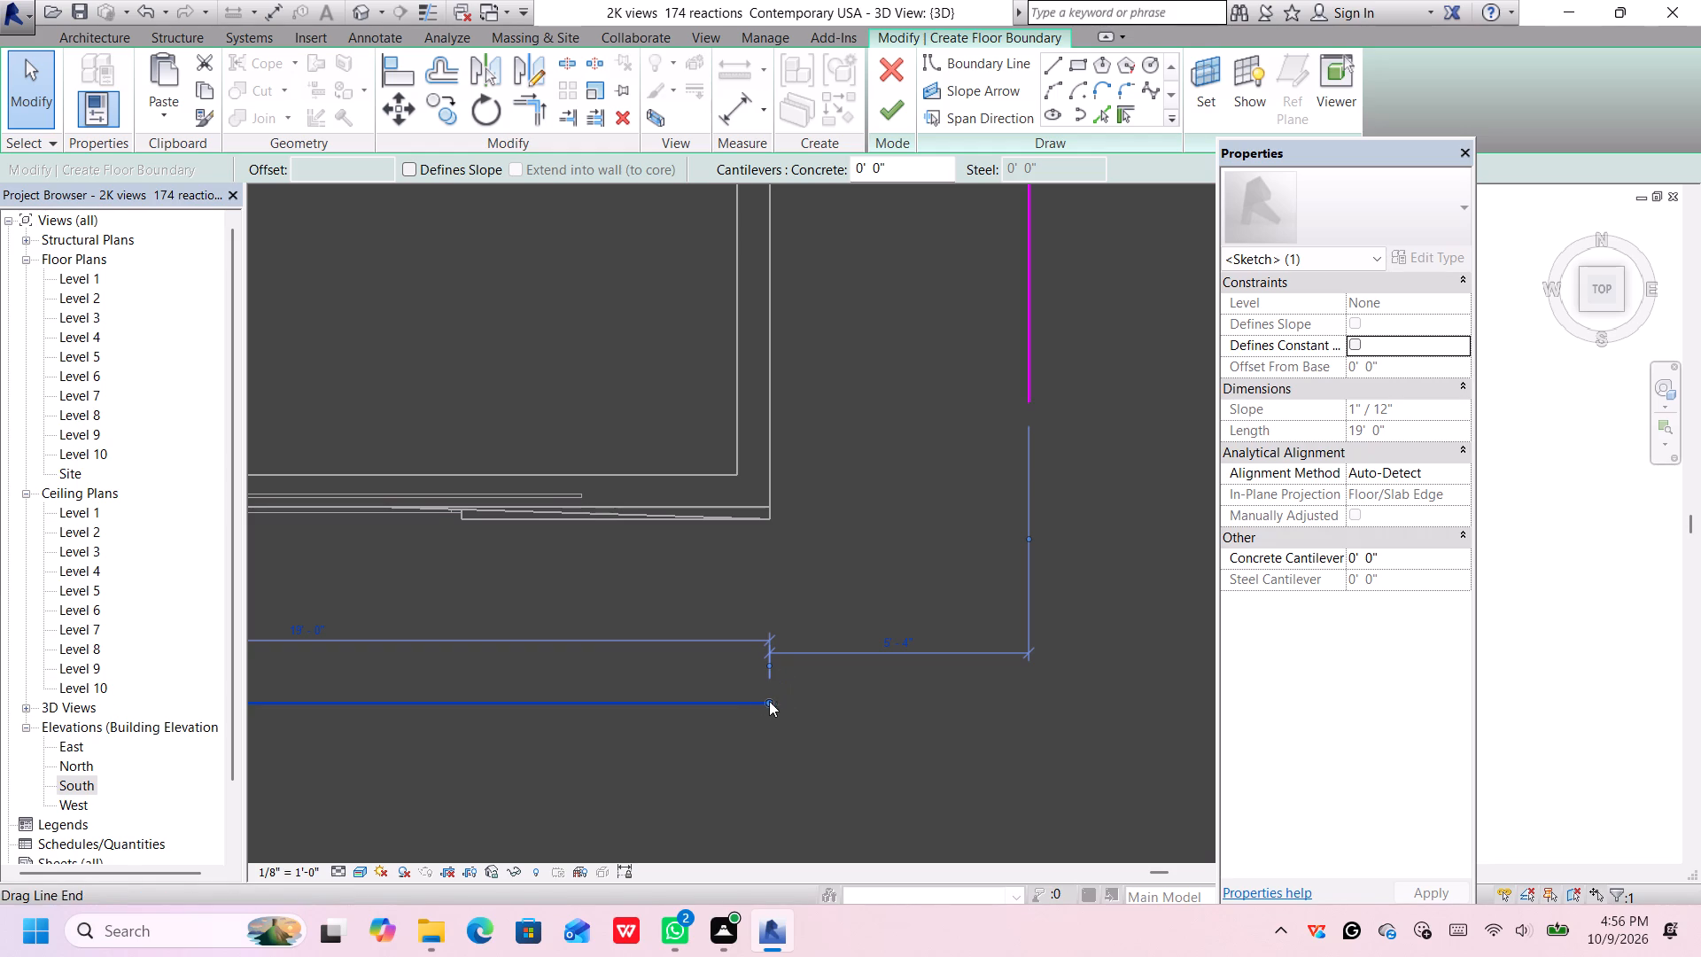
pyautogui.click(726, 701)
pyautogui.moveTo(769, 697); pyautogui.dragTo(703, 690)
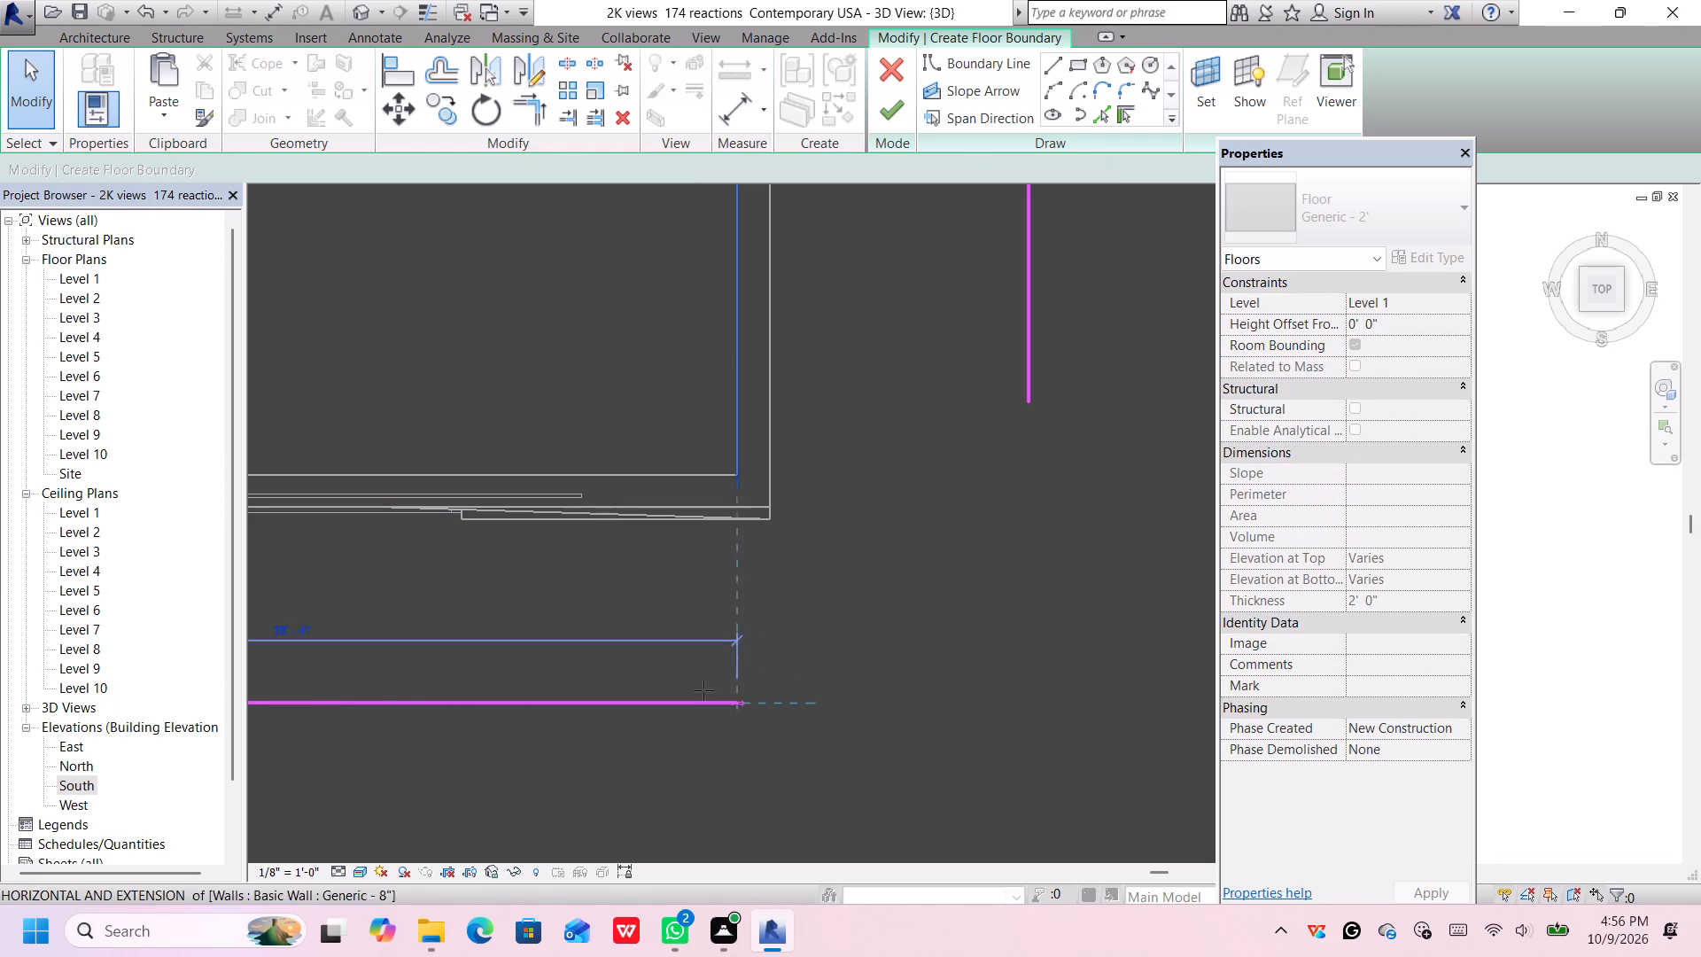
pyautogui.moveTo(703, 690); pyautogui.dragTo(710, 699)
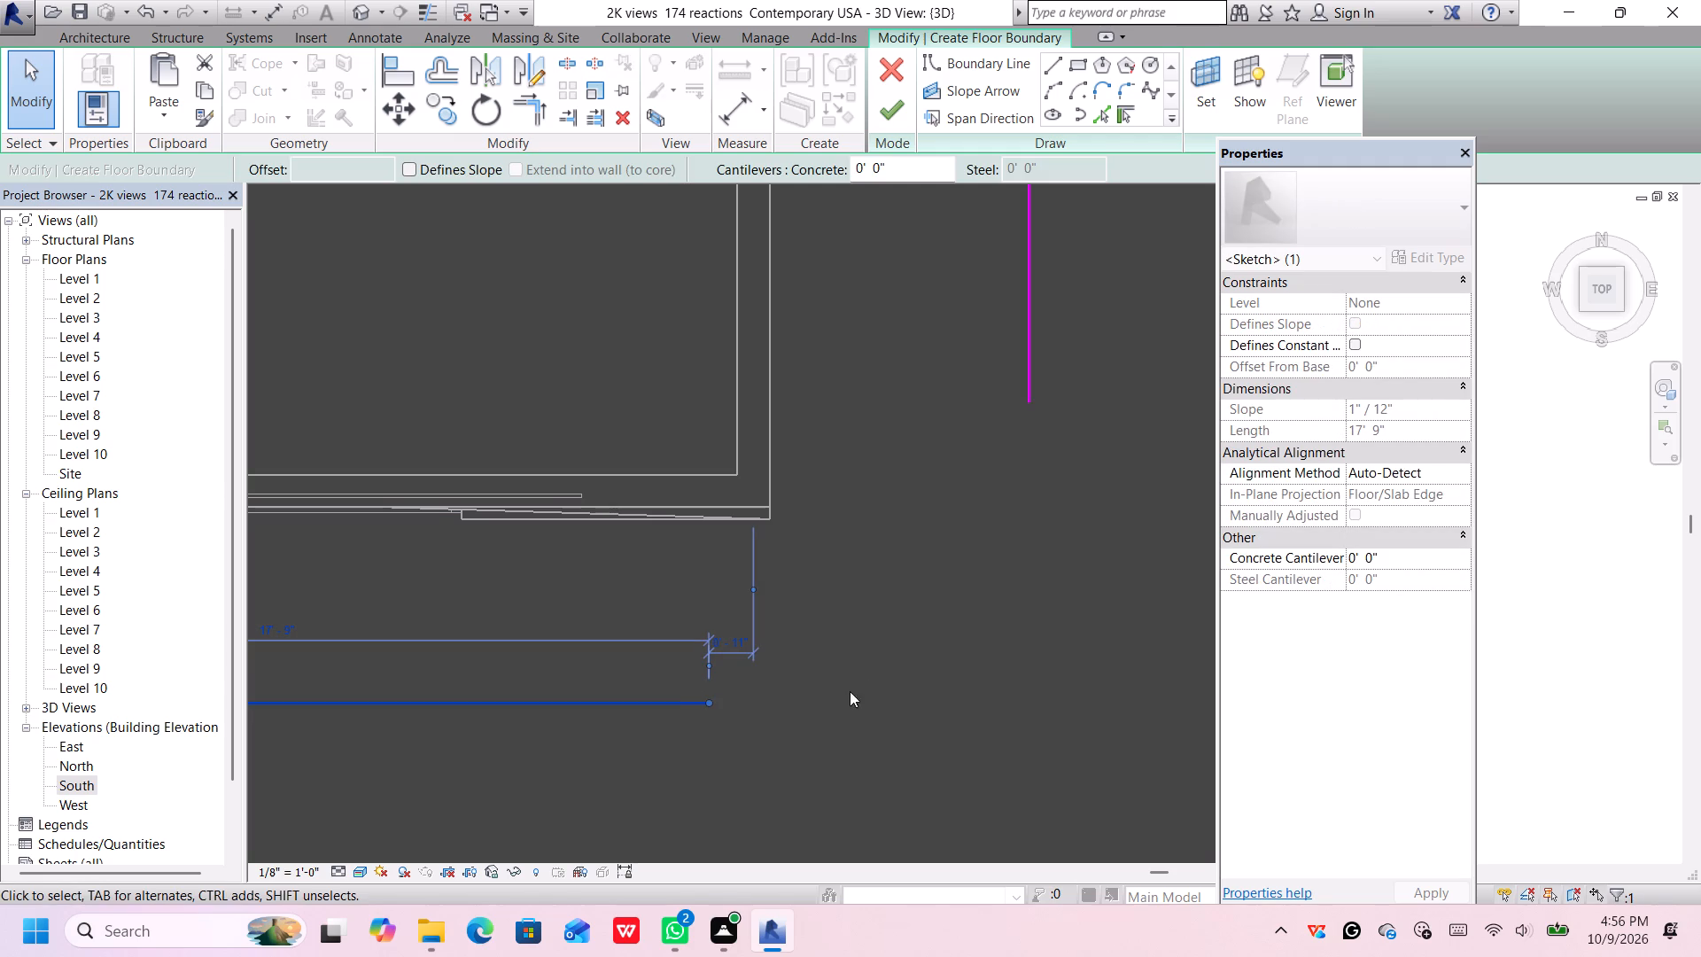
# Draw a floor boundary arc rounding the southeast corner, from the east line's south end to the storefront line's east end.
pyautogui.click(1053, 83)
pyautogui.click(1033, 403)
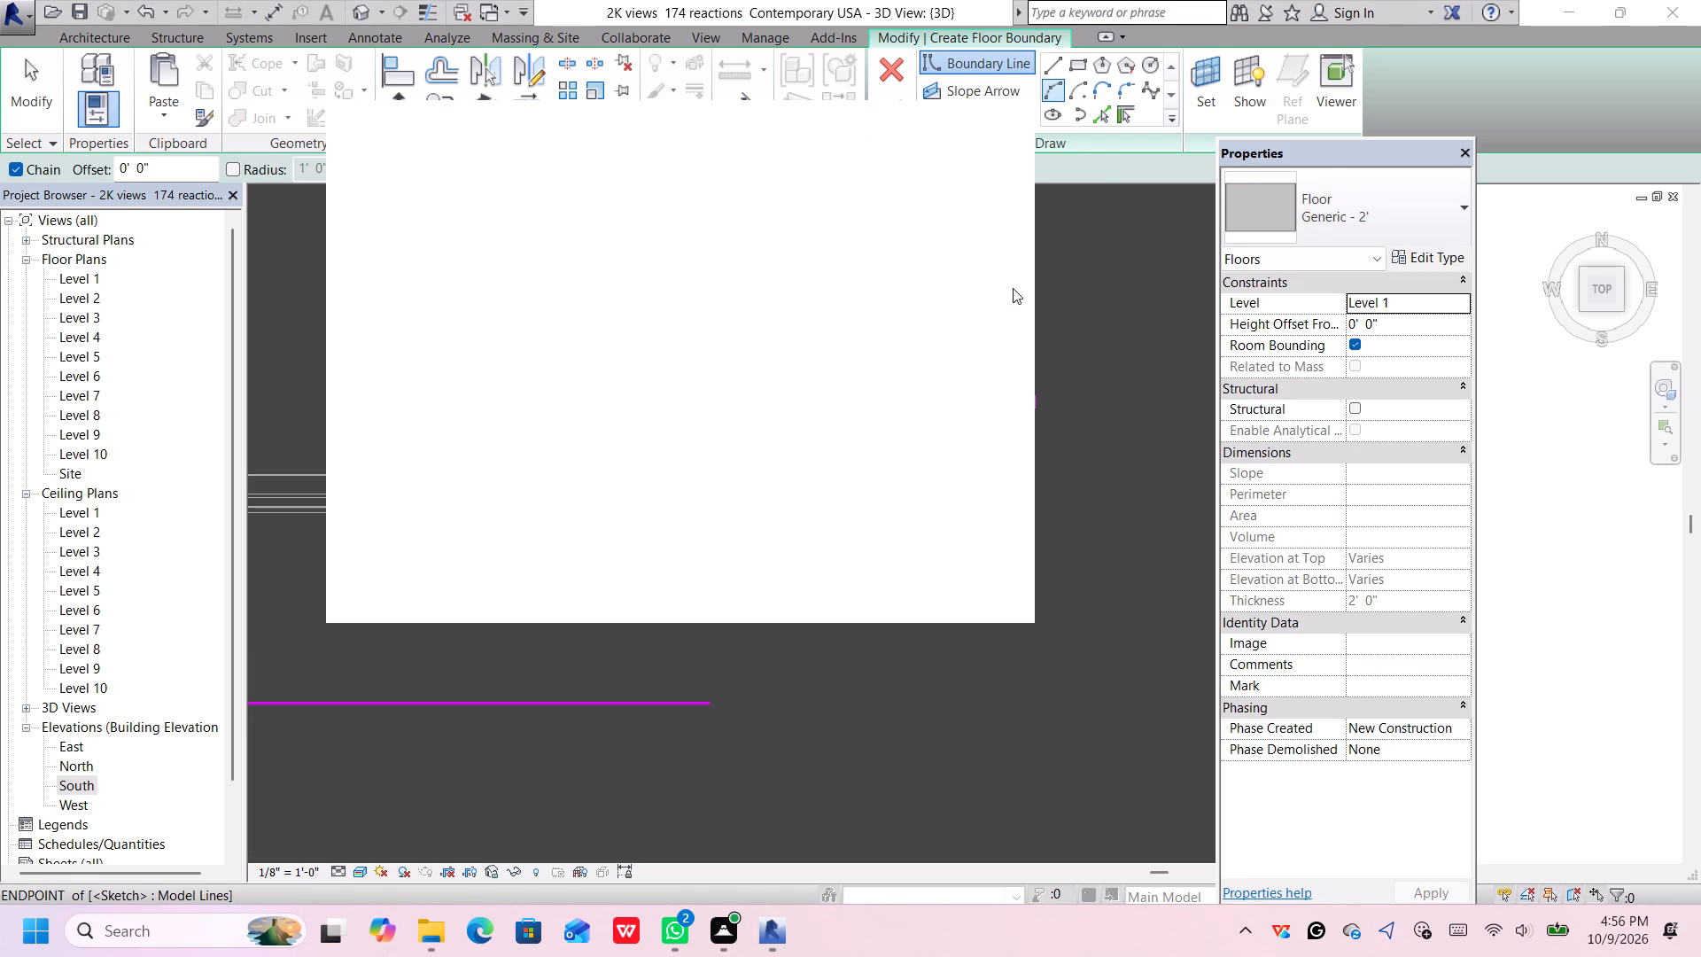
pyautogui.click(992, 130)
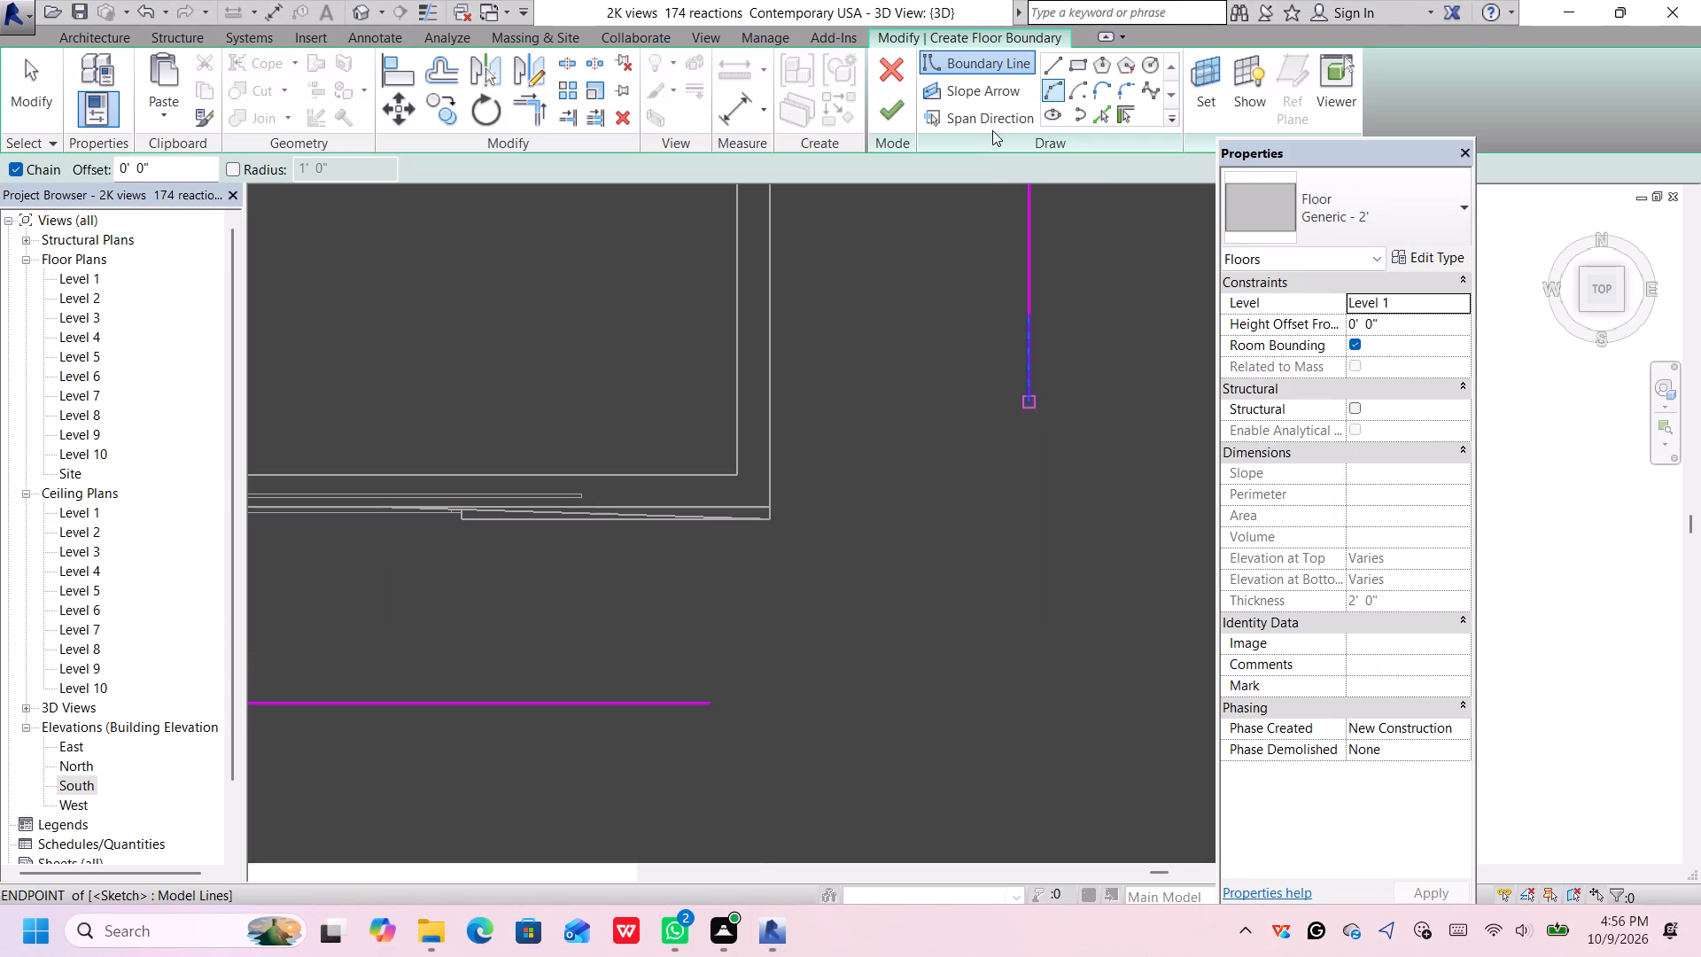
pyautogui.click(1029, 401)
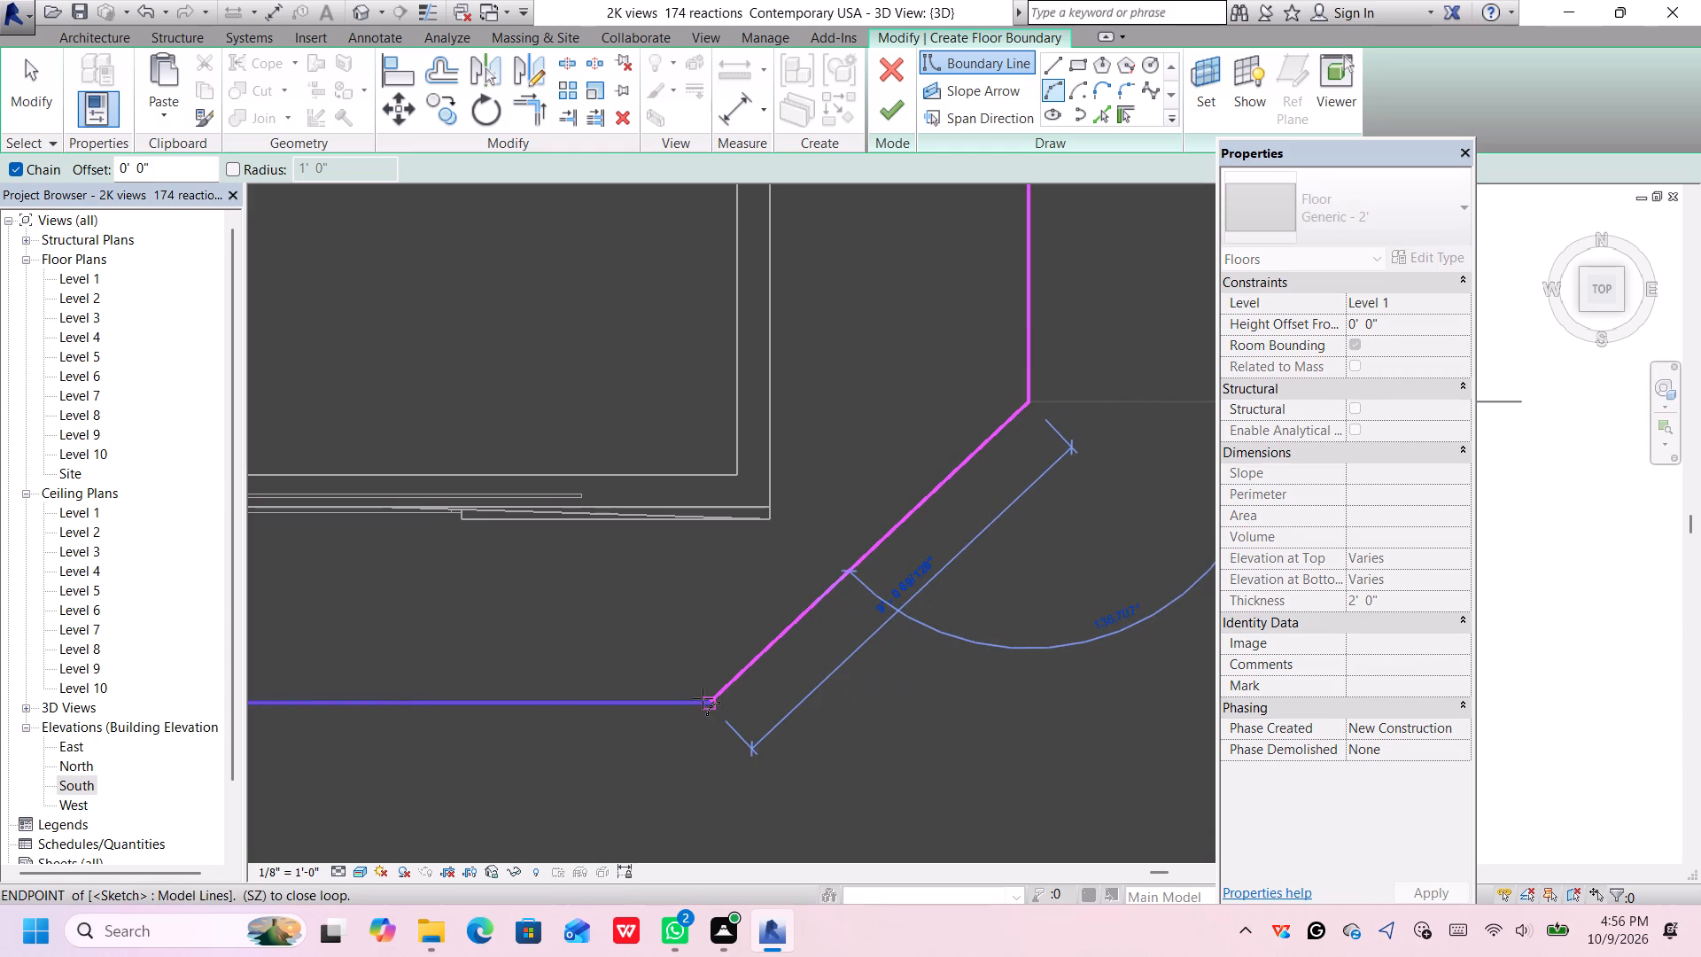
pyautogui.click(703, 698)
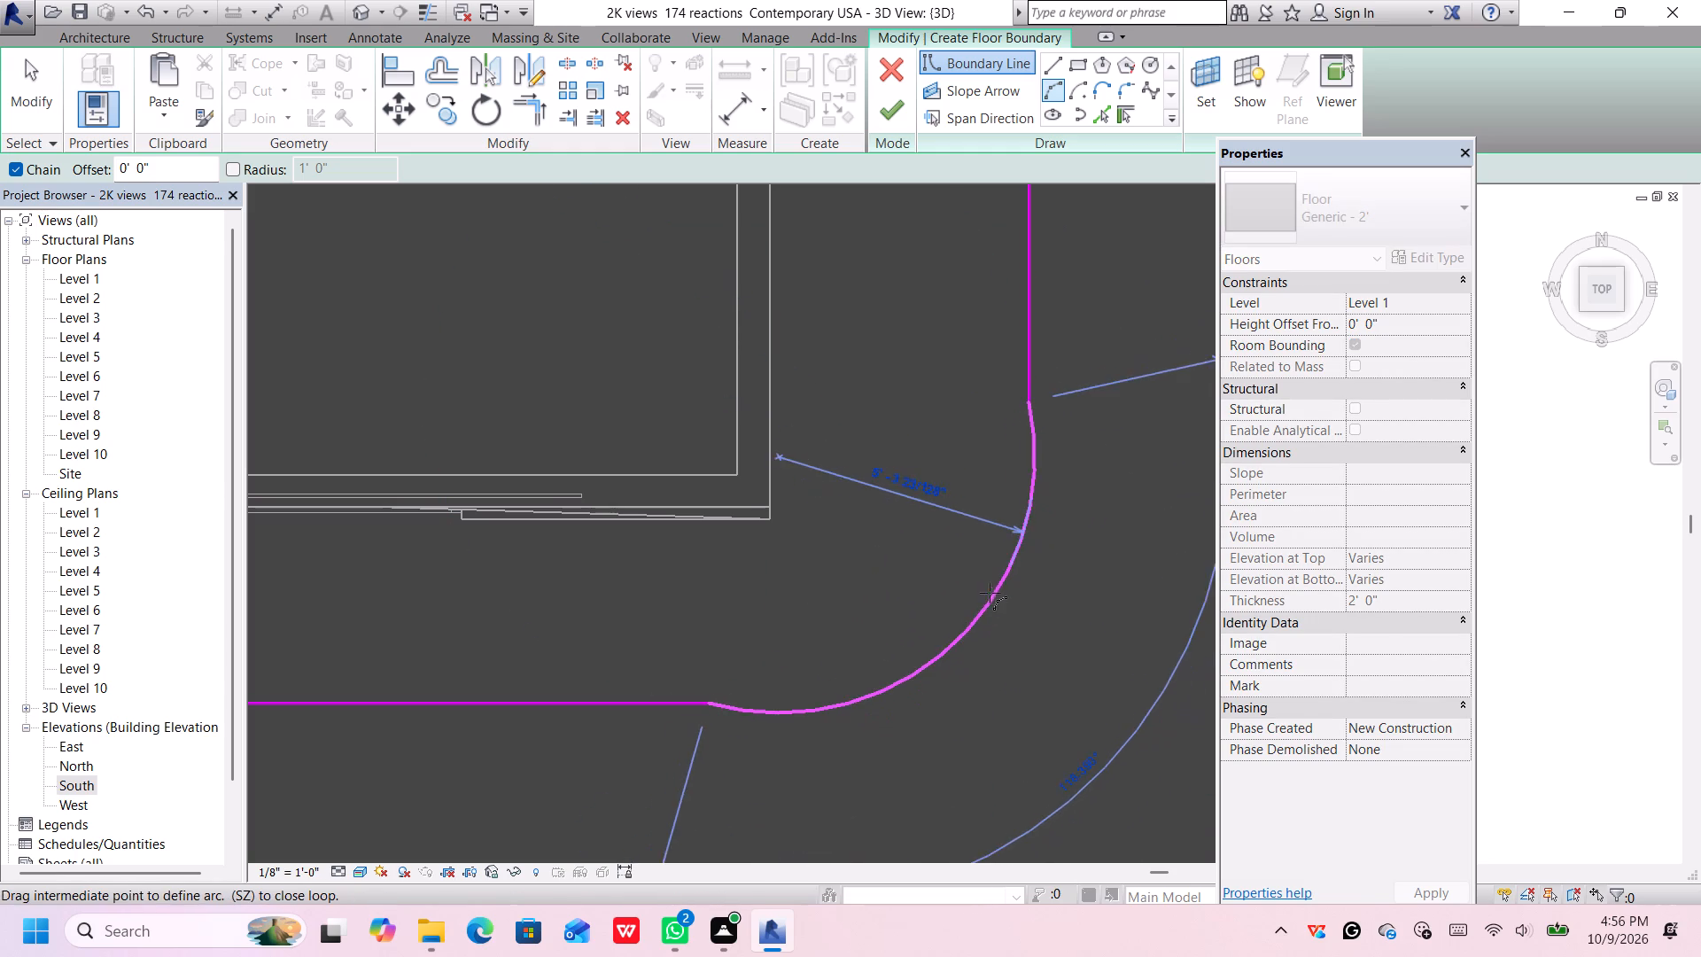
pyautogui.click(971, 588)
pyautogui.scroll(-6, 1002, 668)
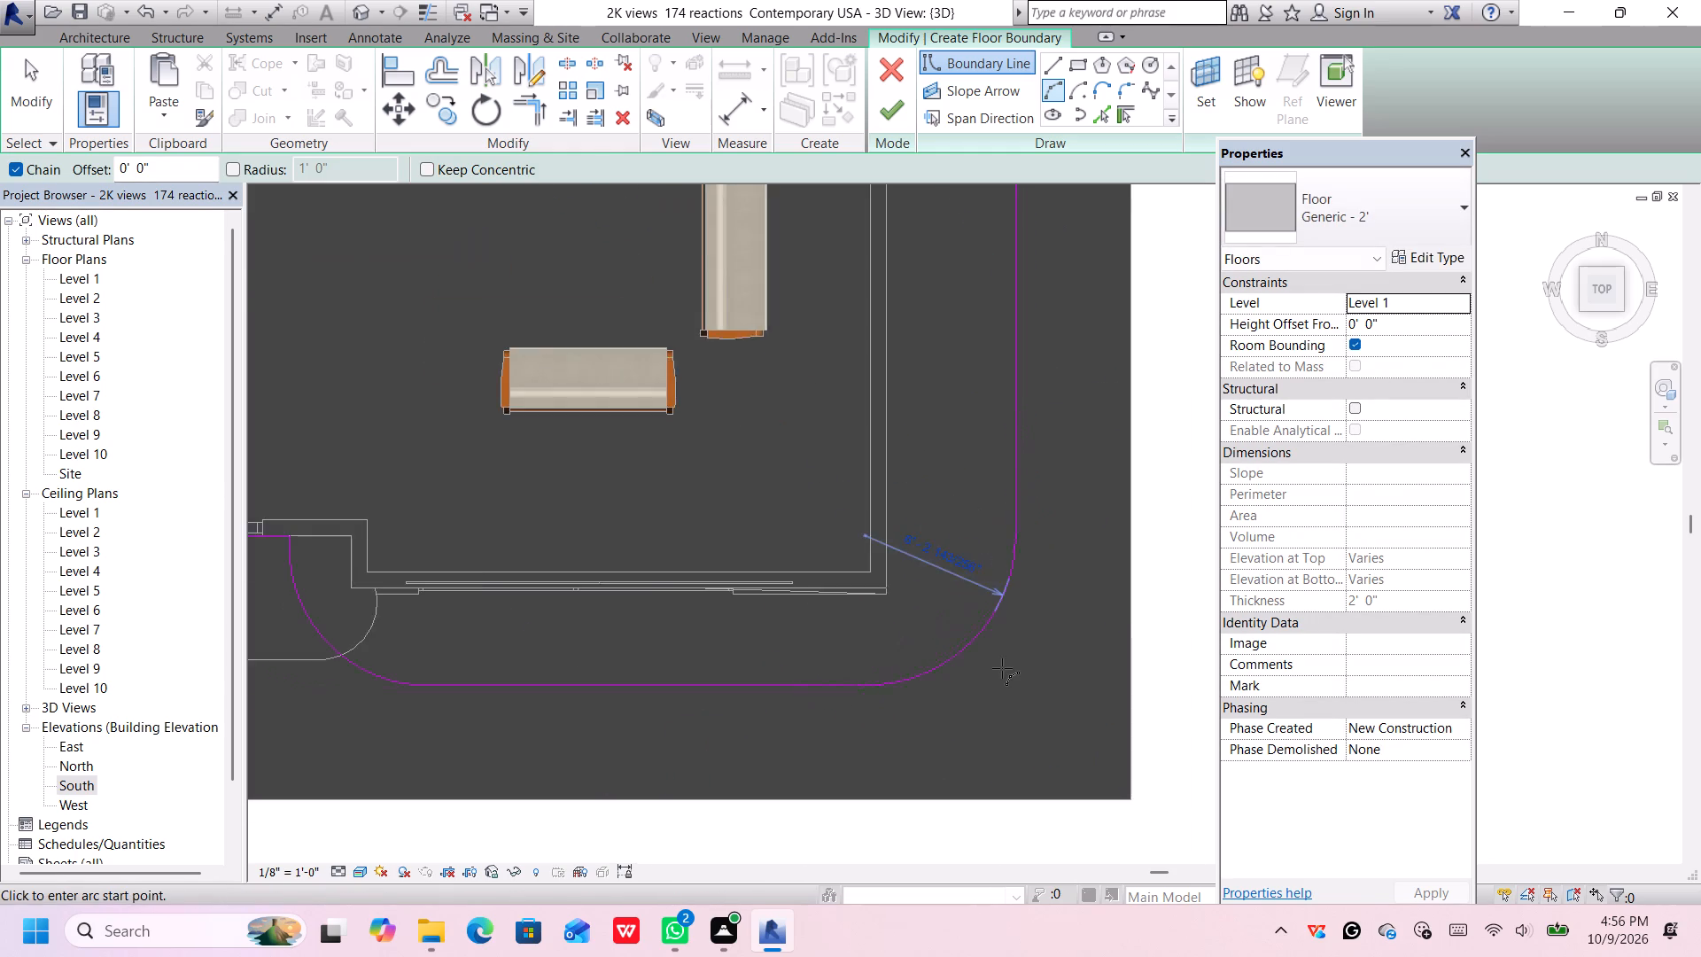
pyautogui.scroll(-3, 1015, 682)
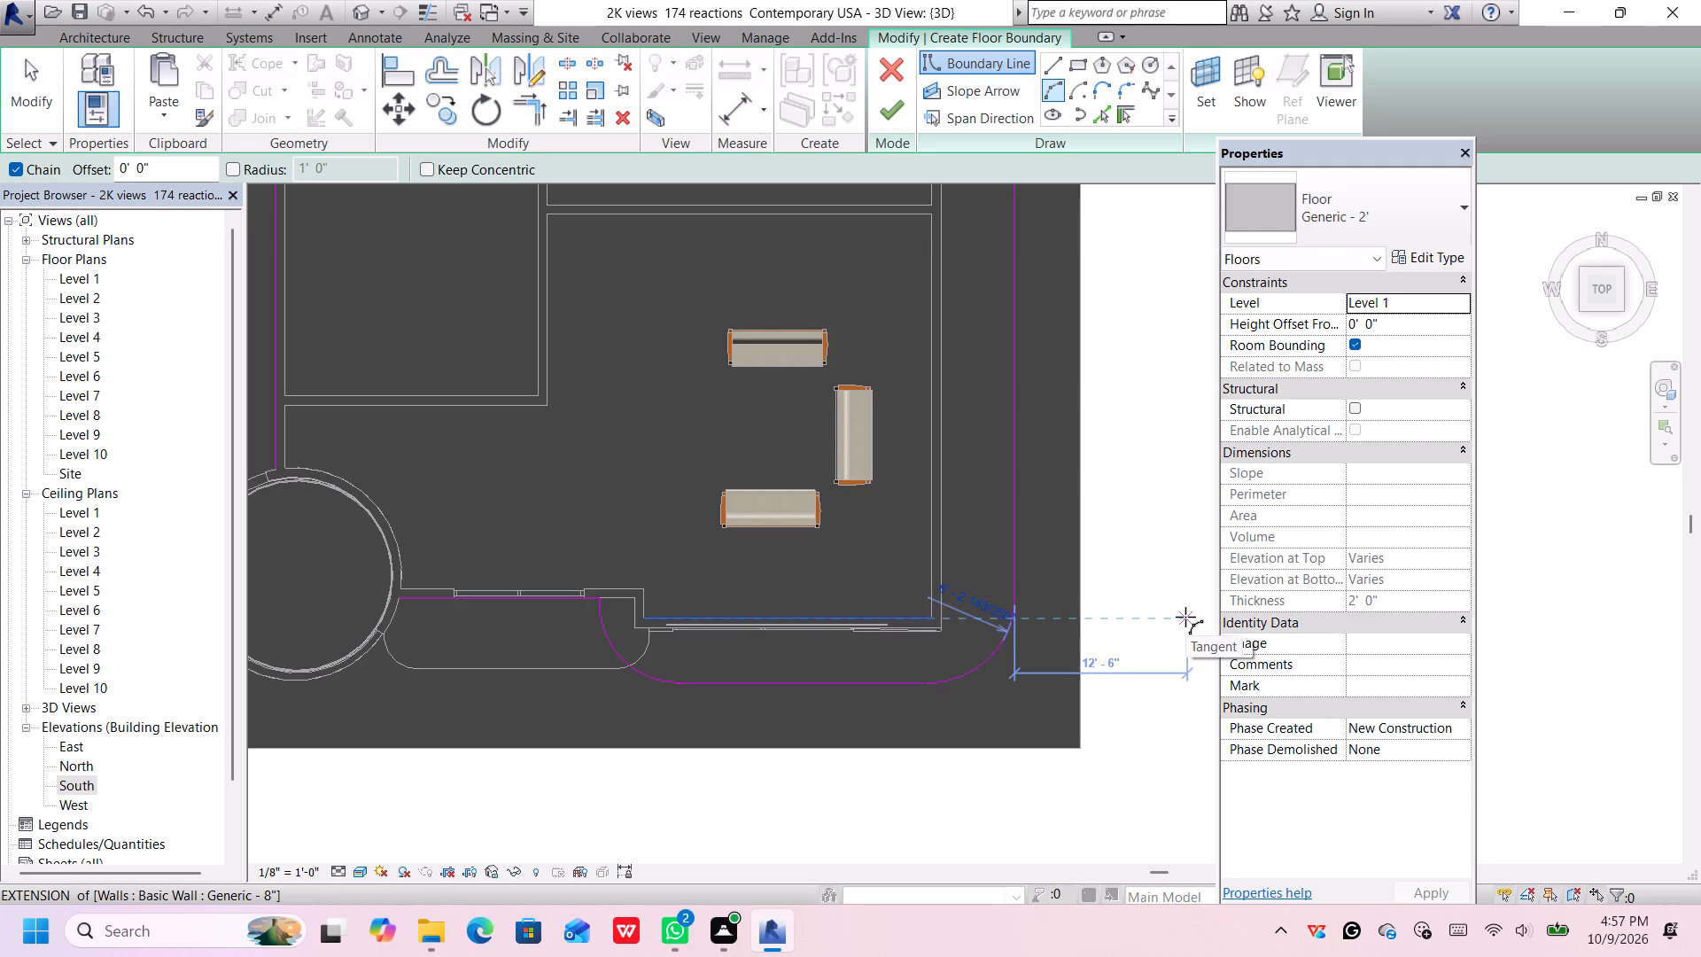
pyautogui.press('Escape')
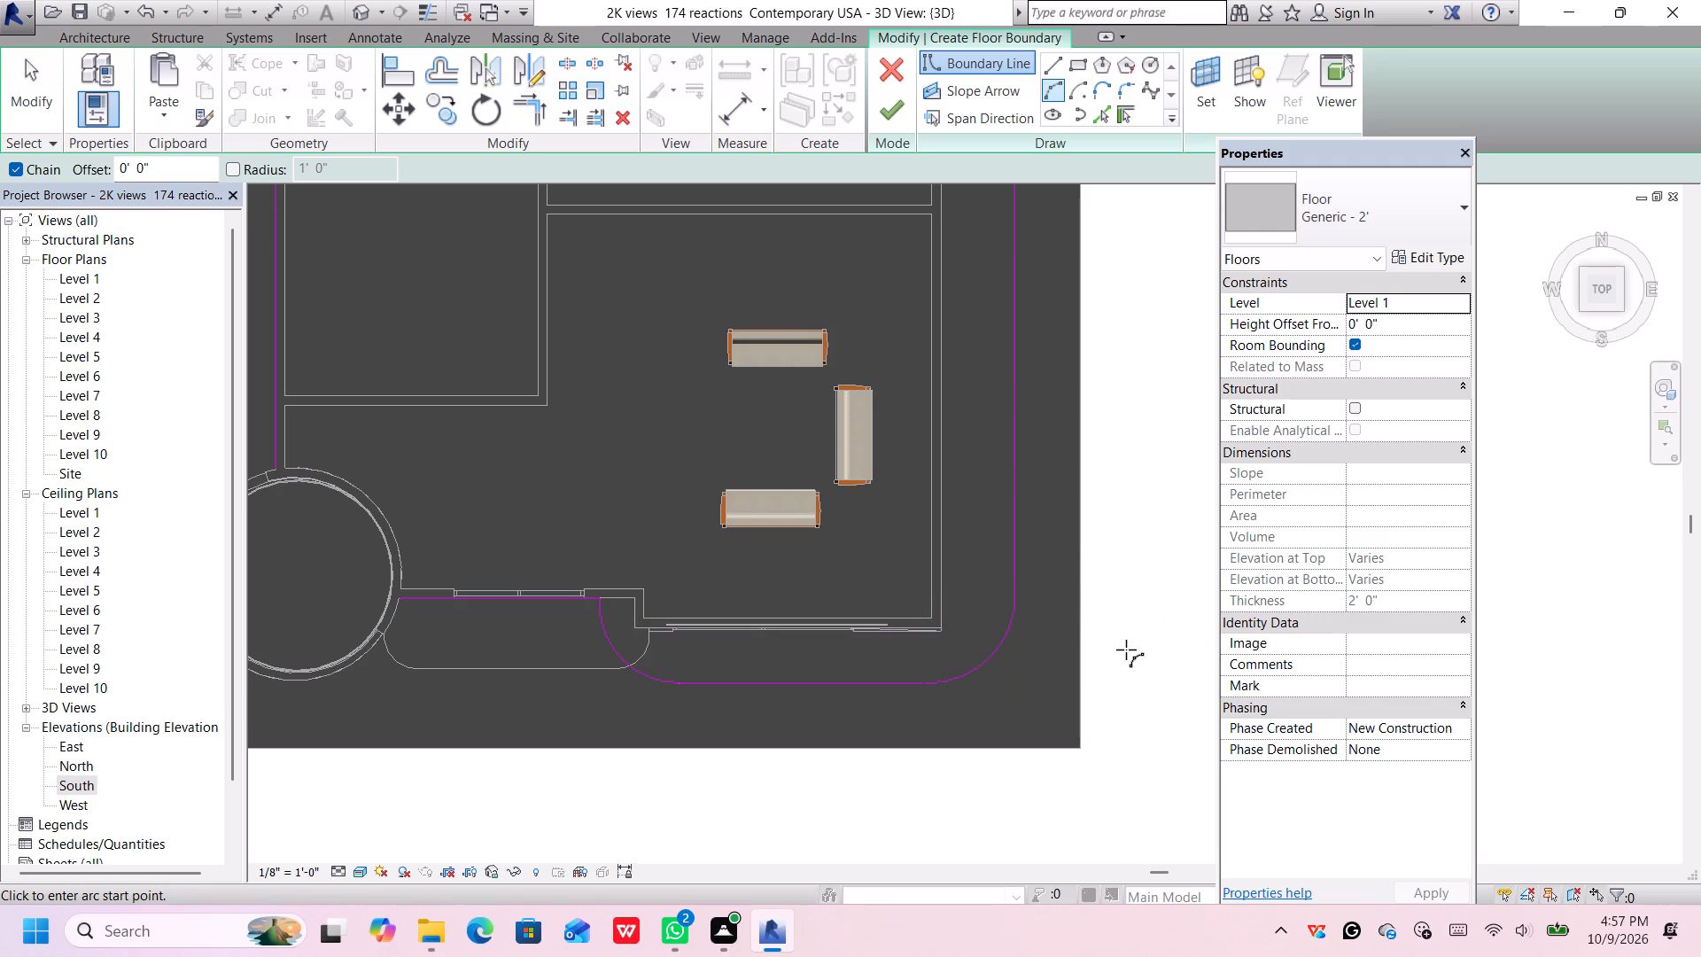
pyautogui.press('Escape')
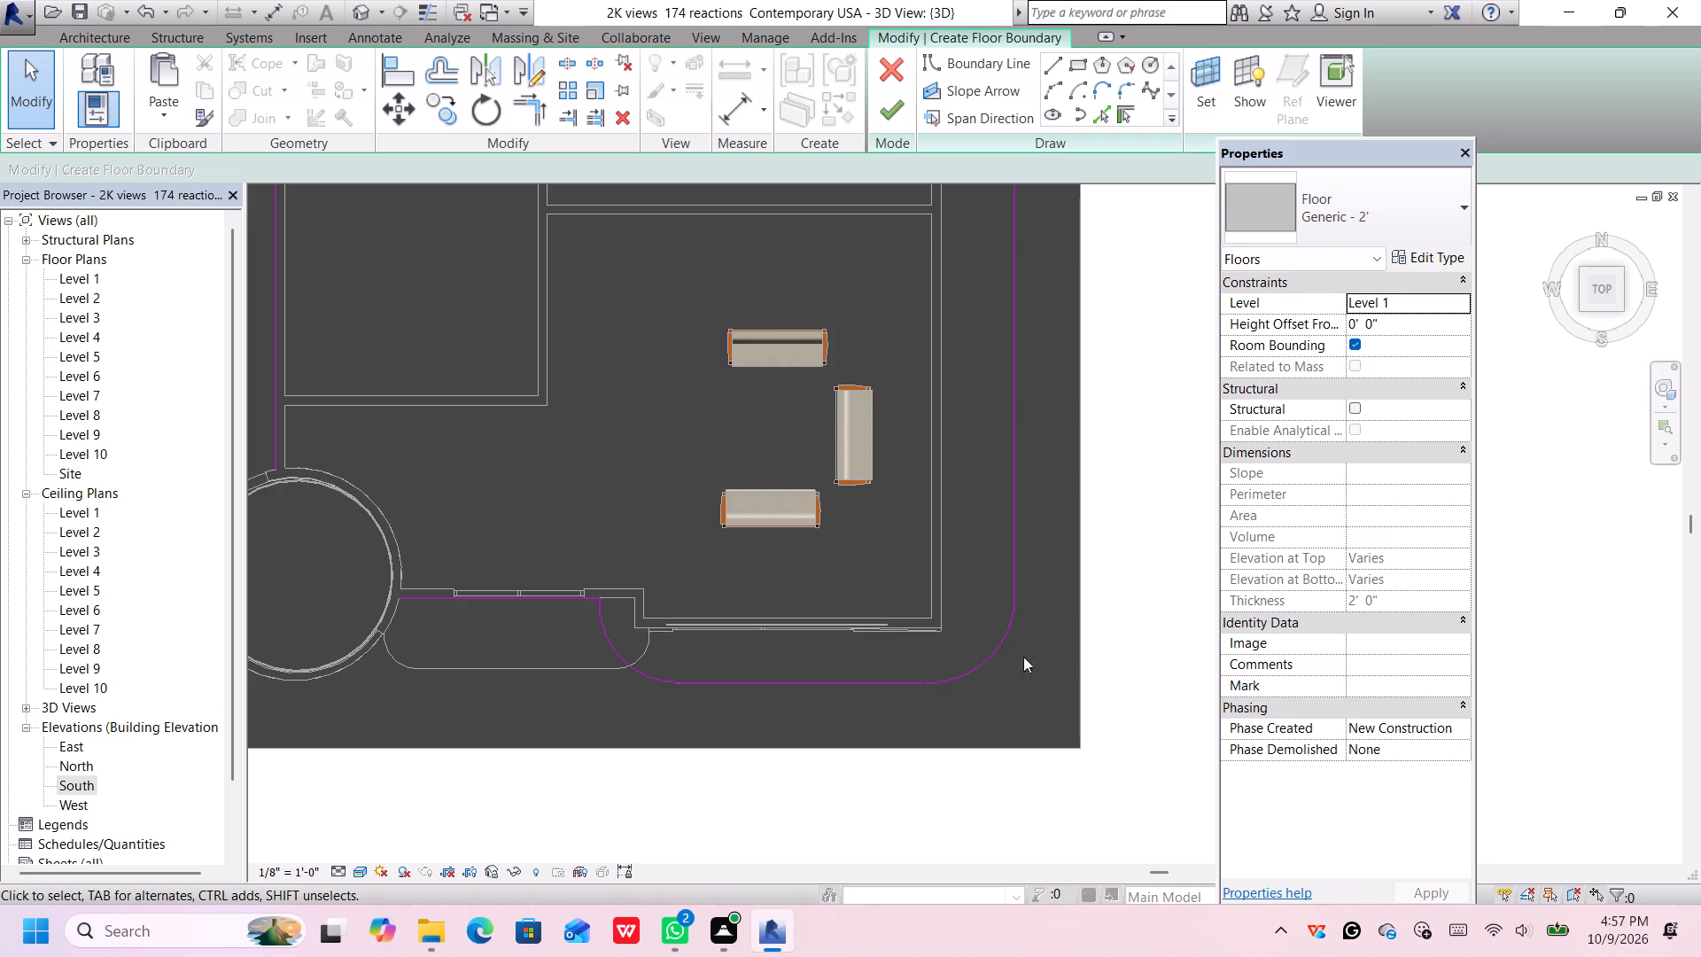
# Set the floor's level to Level 3.
pyautogui.scroll(-3, 996, 644)
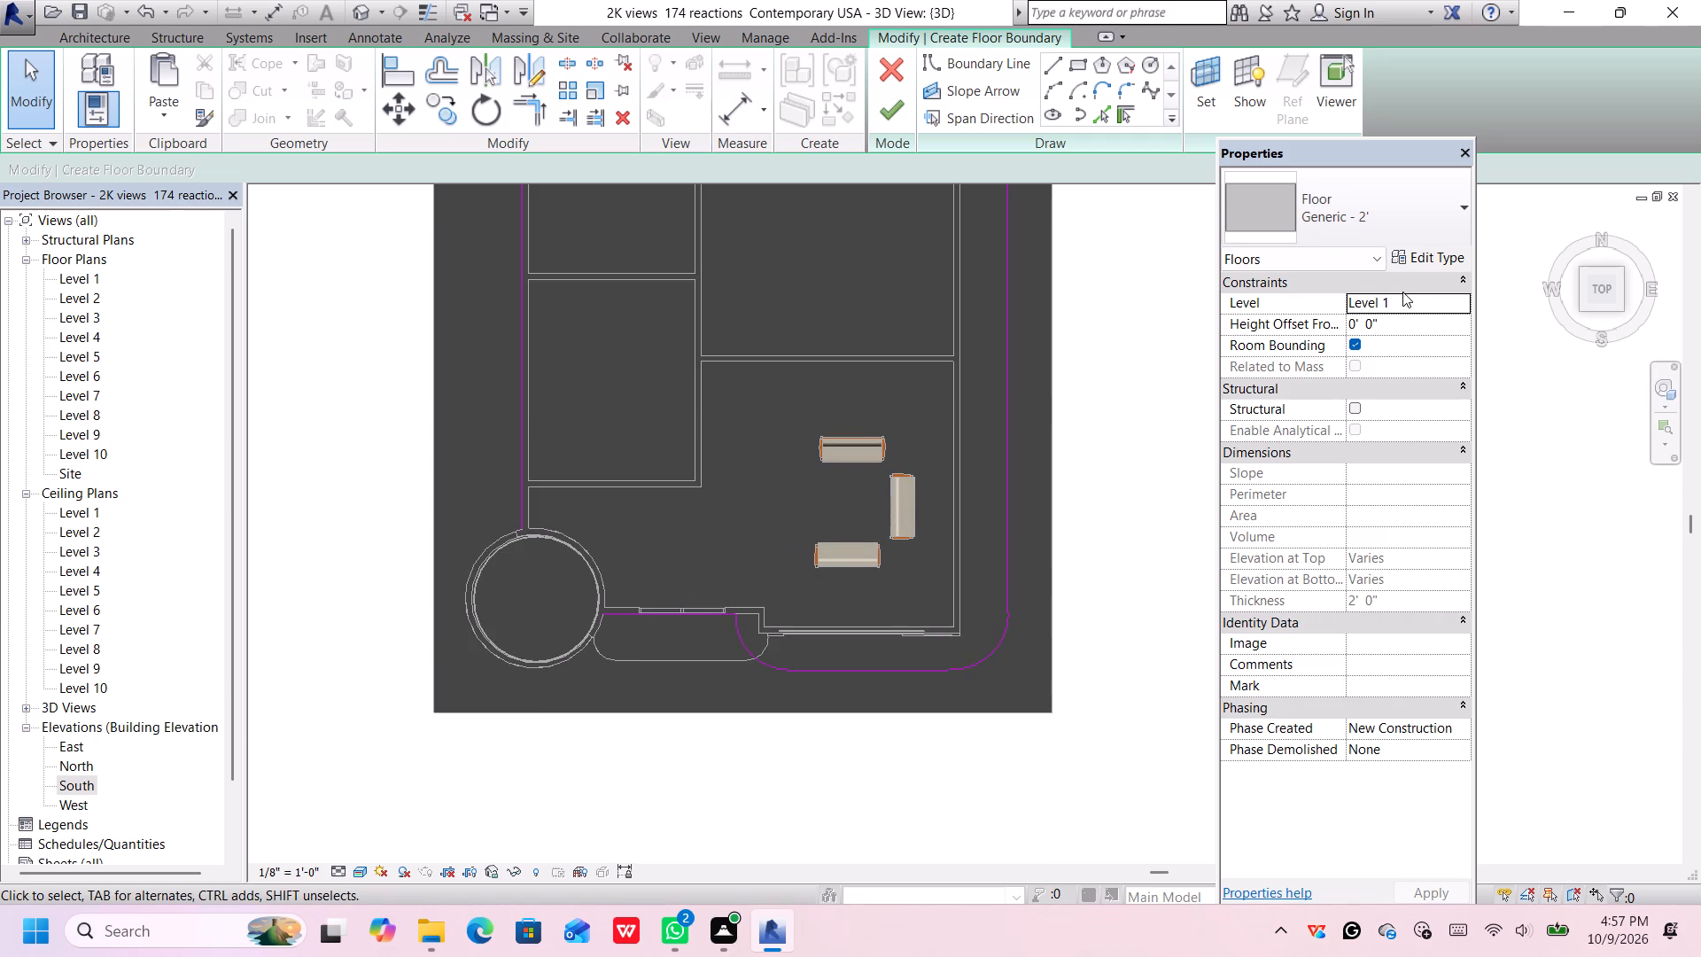
pyautogui.click(1459, 300)
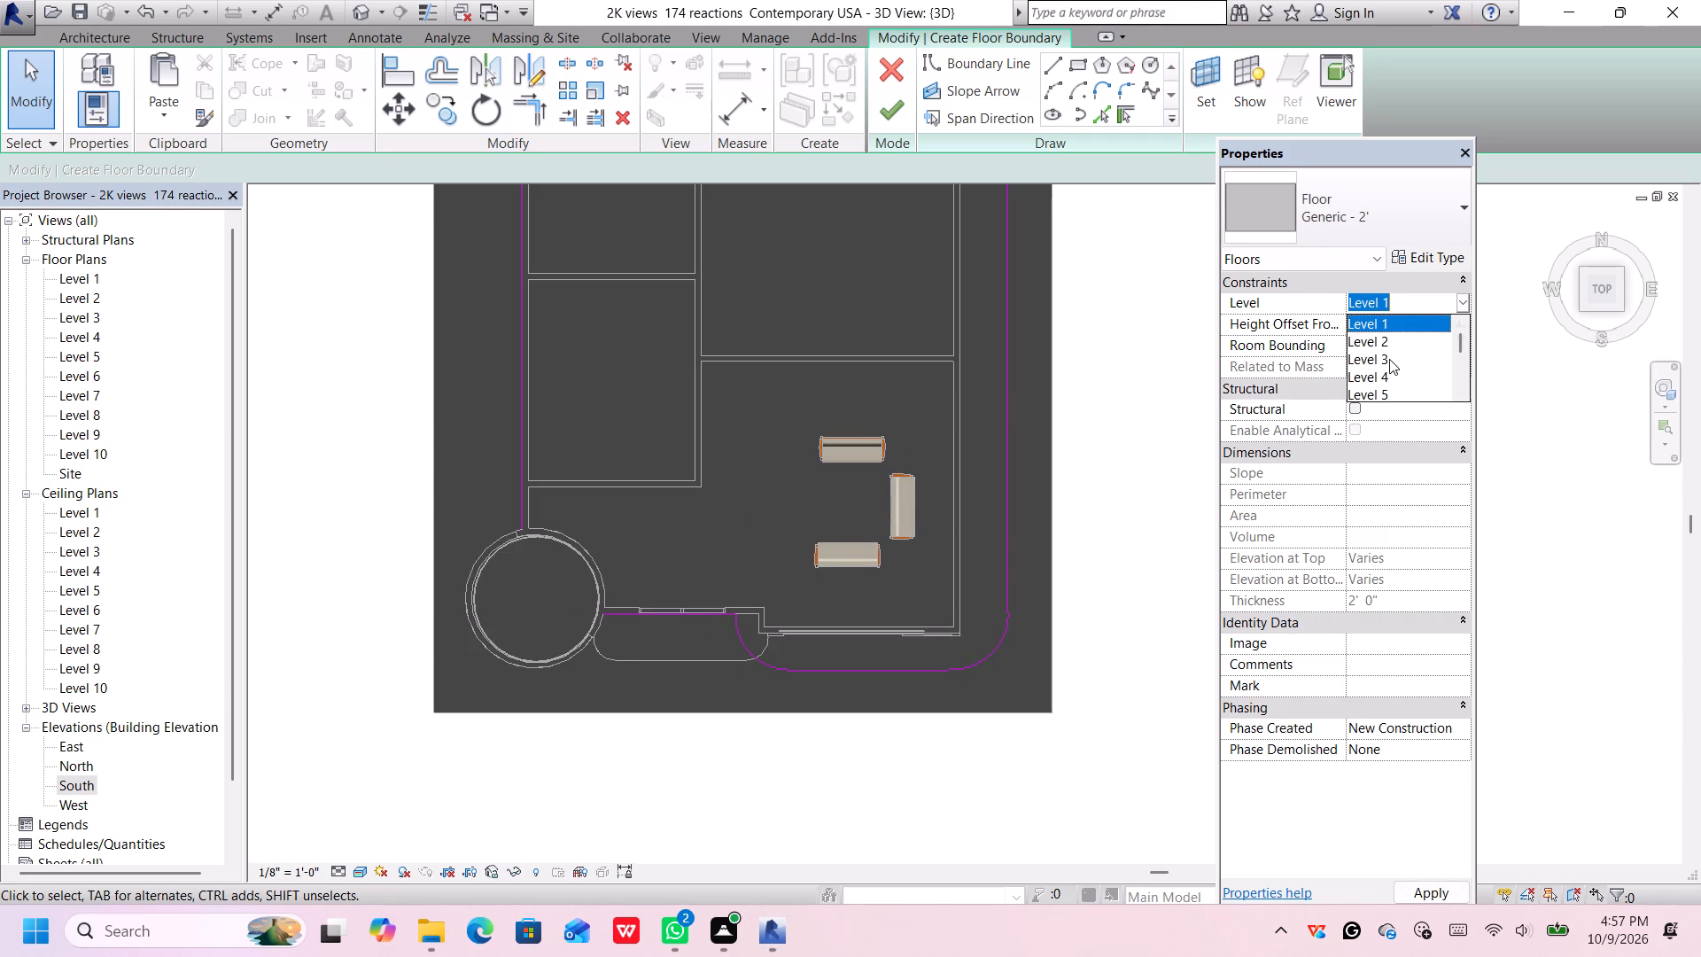
pyautogui.click(1389, 359)
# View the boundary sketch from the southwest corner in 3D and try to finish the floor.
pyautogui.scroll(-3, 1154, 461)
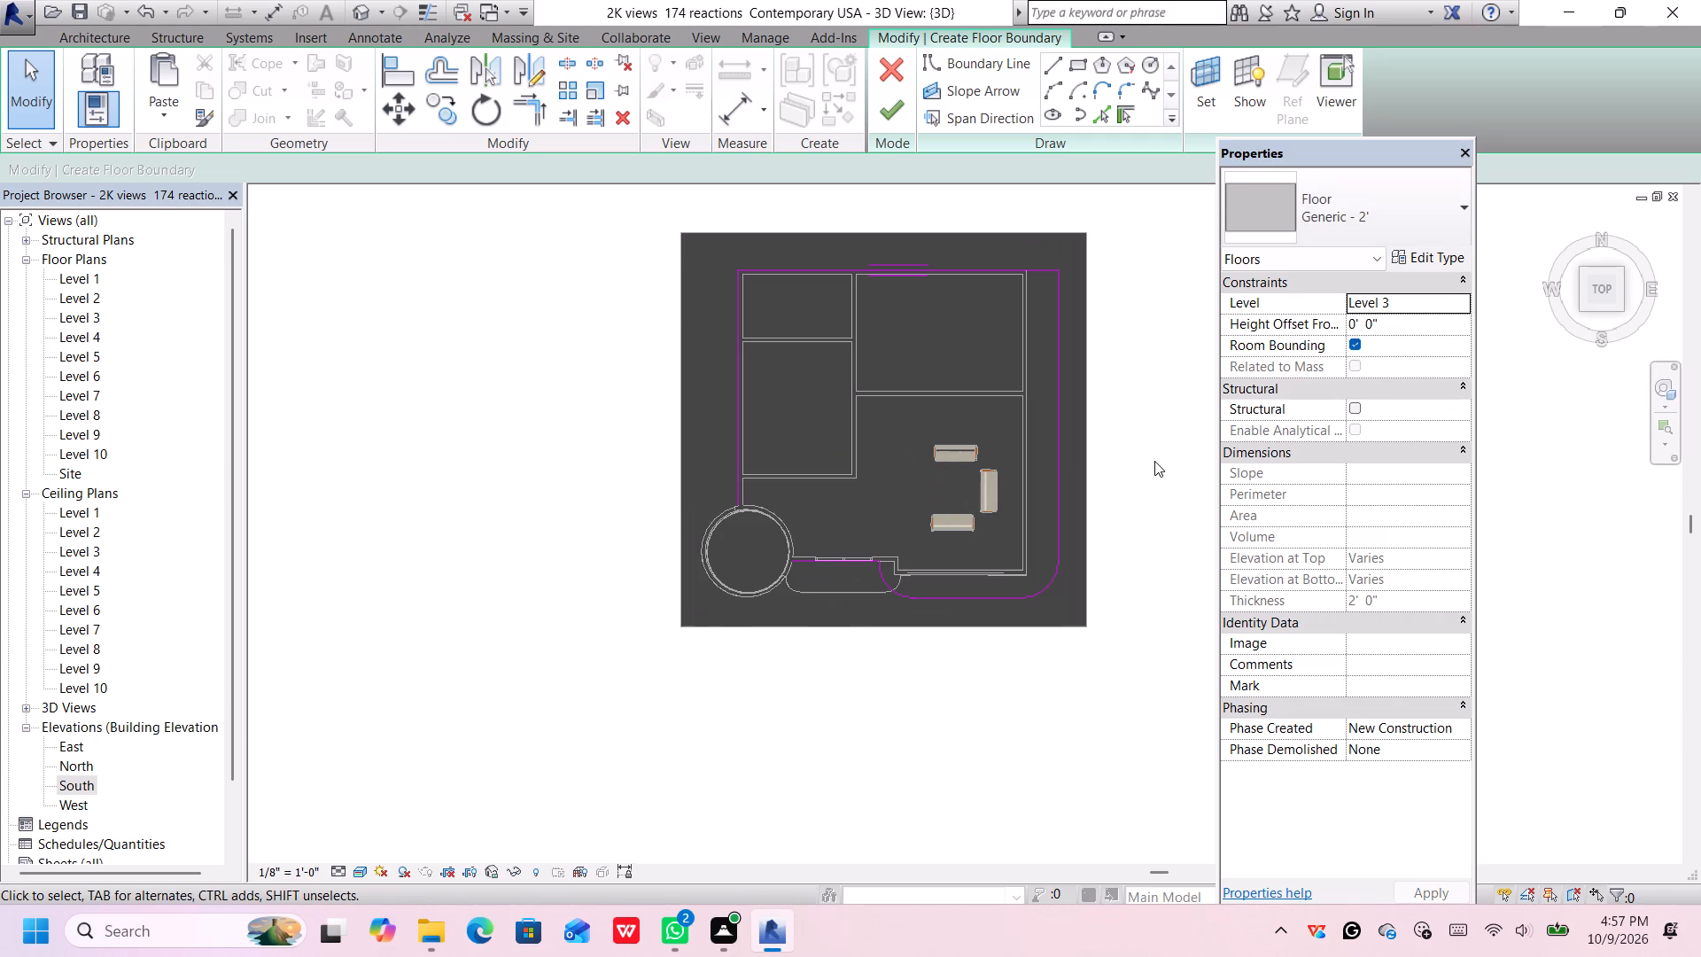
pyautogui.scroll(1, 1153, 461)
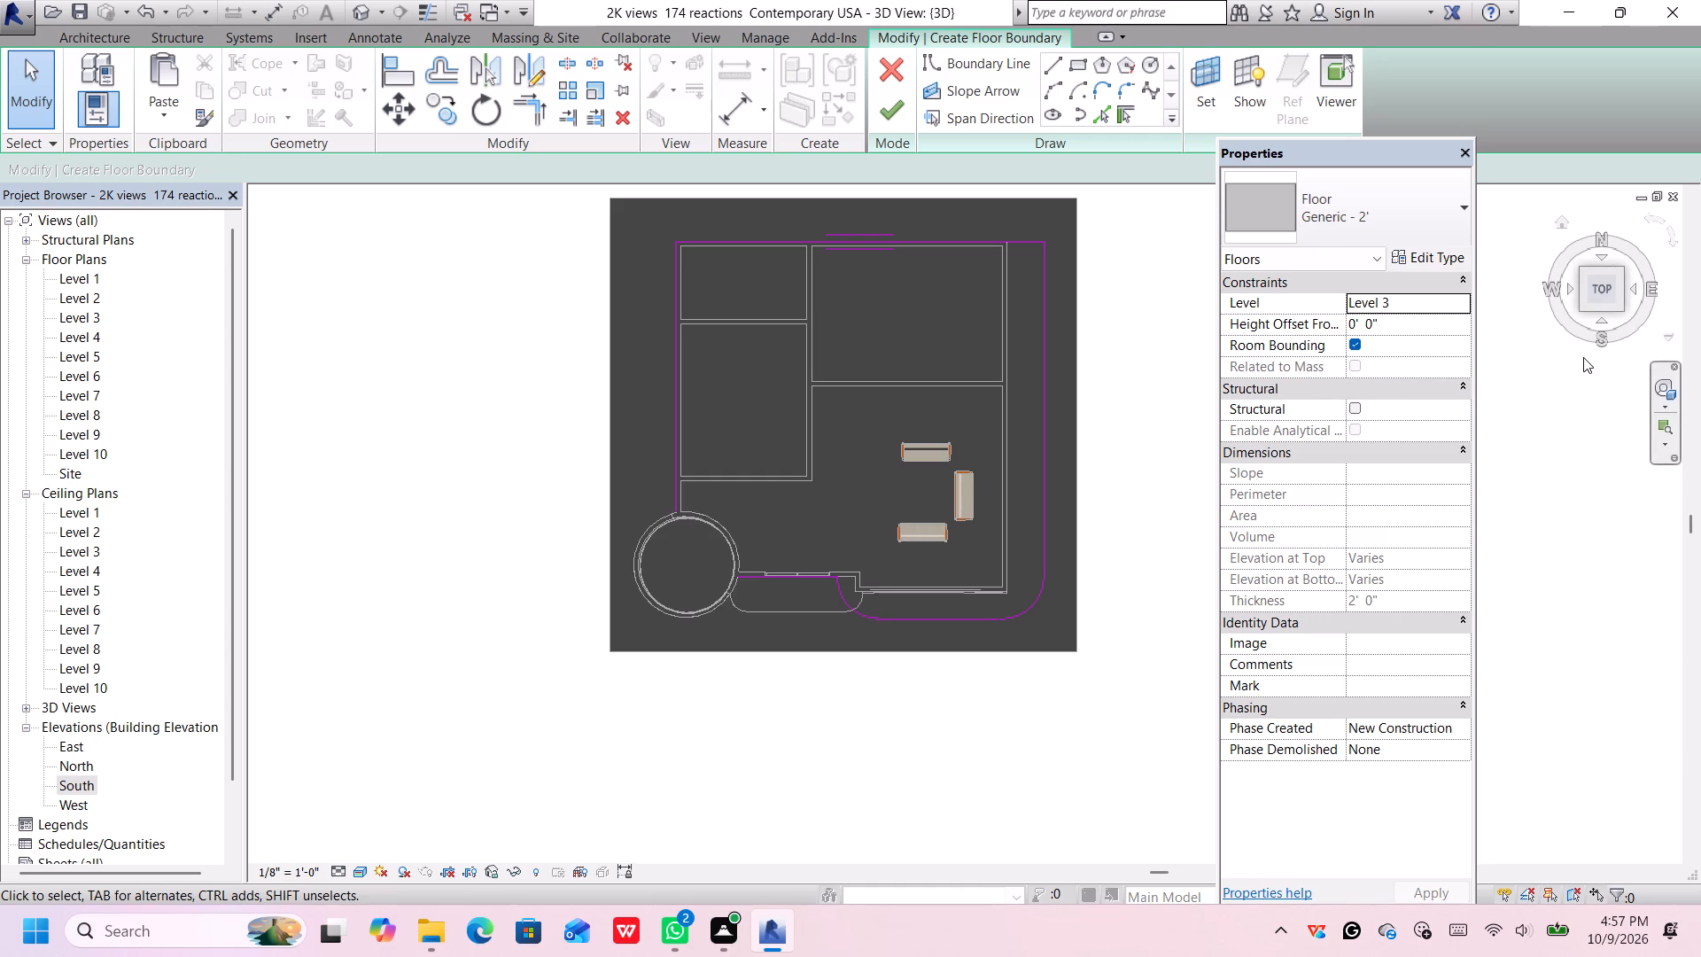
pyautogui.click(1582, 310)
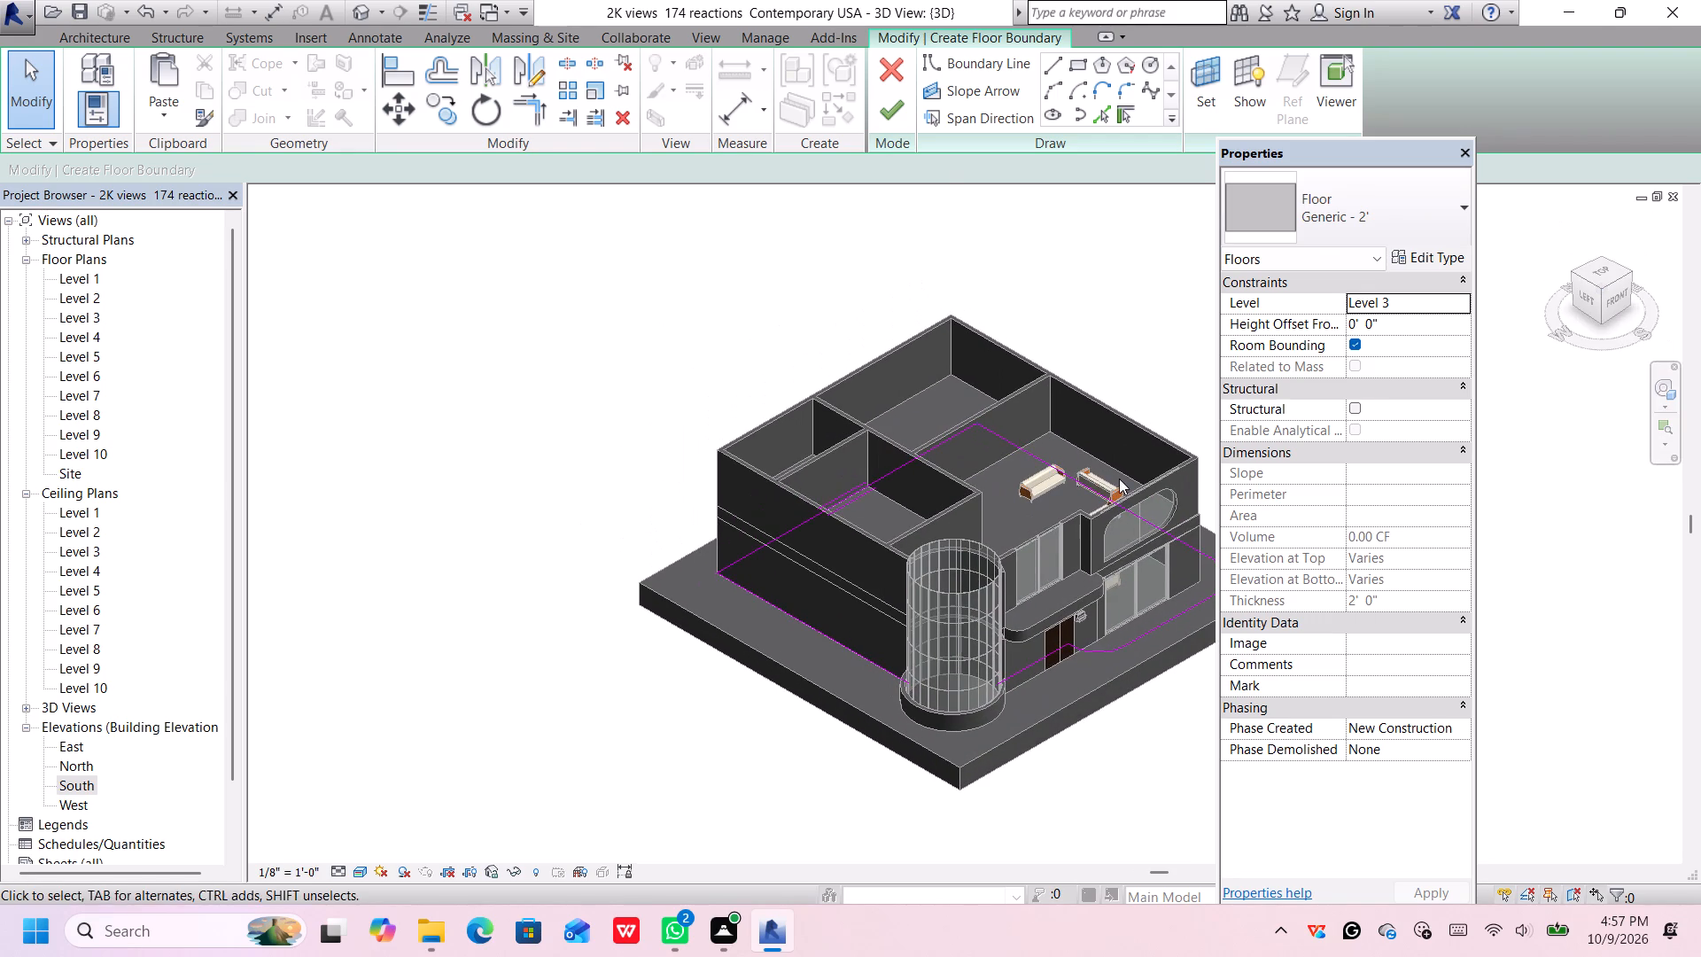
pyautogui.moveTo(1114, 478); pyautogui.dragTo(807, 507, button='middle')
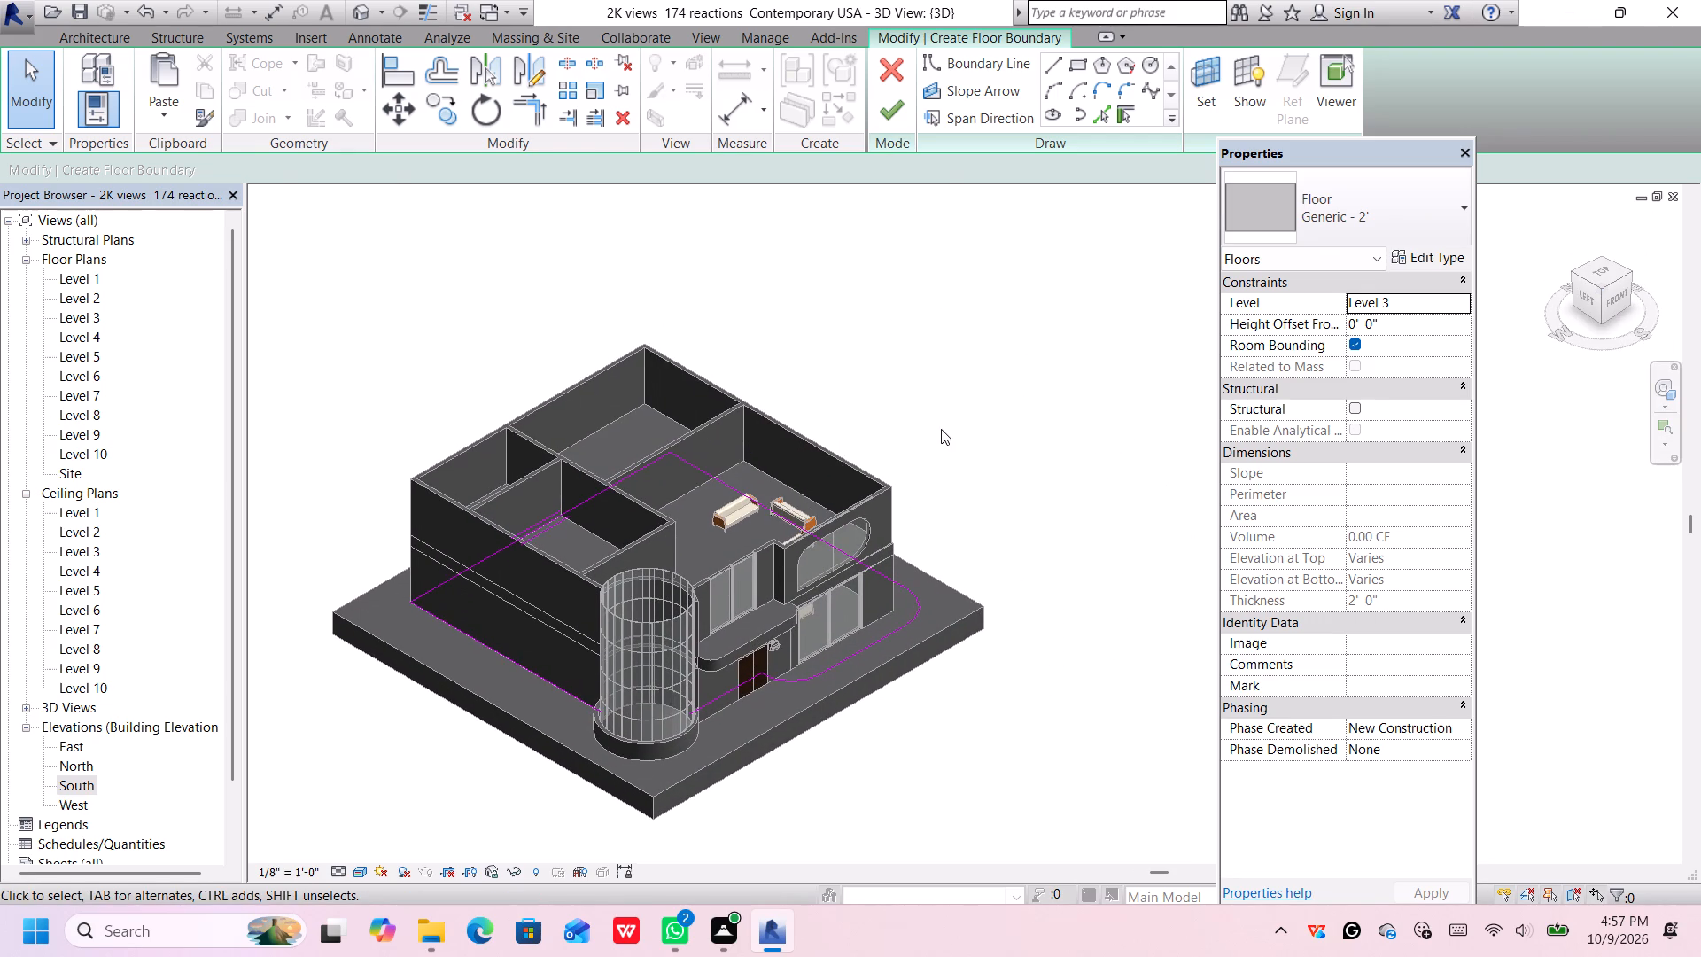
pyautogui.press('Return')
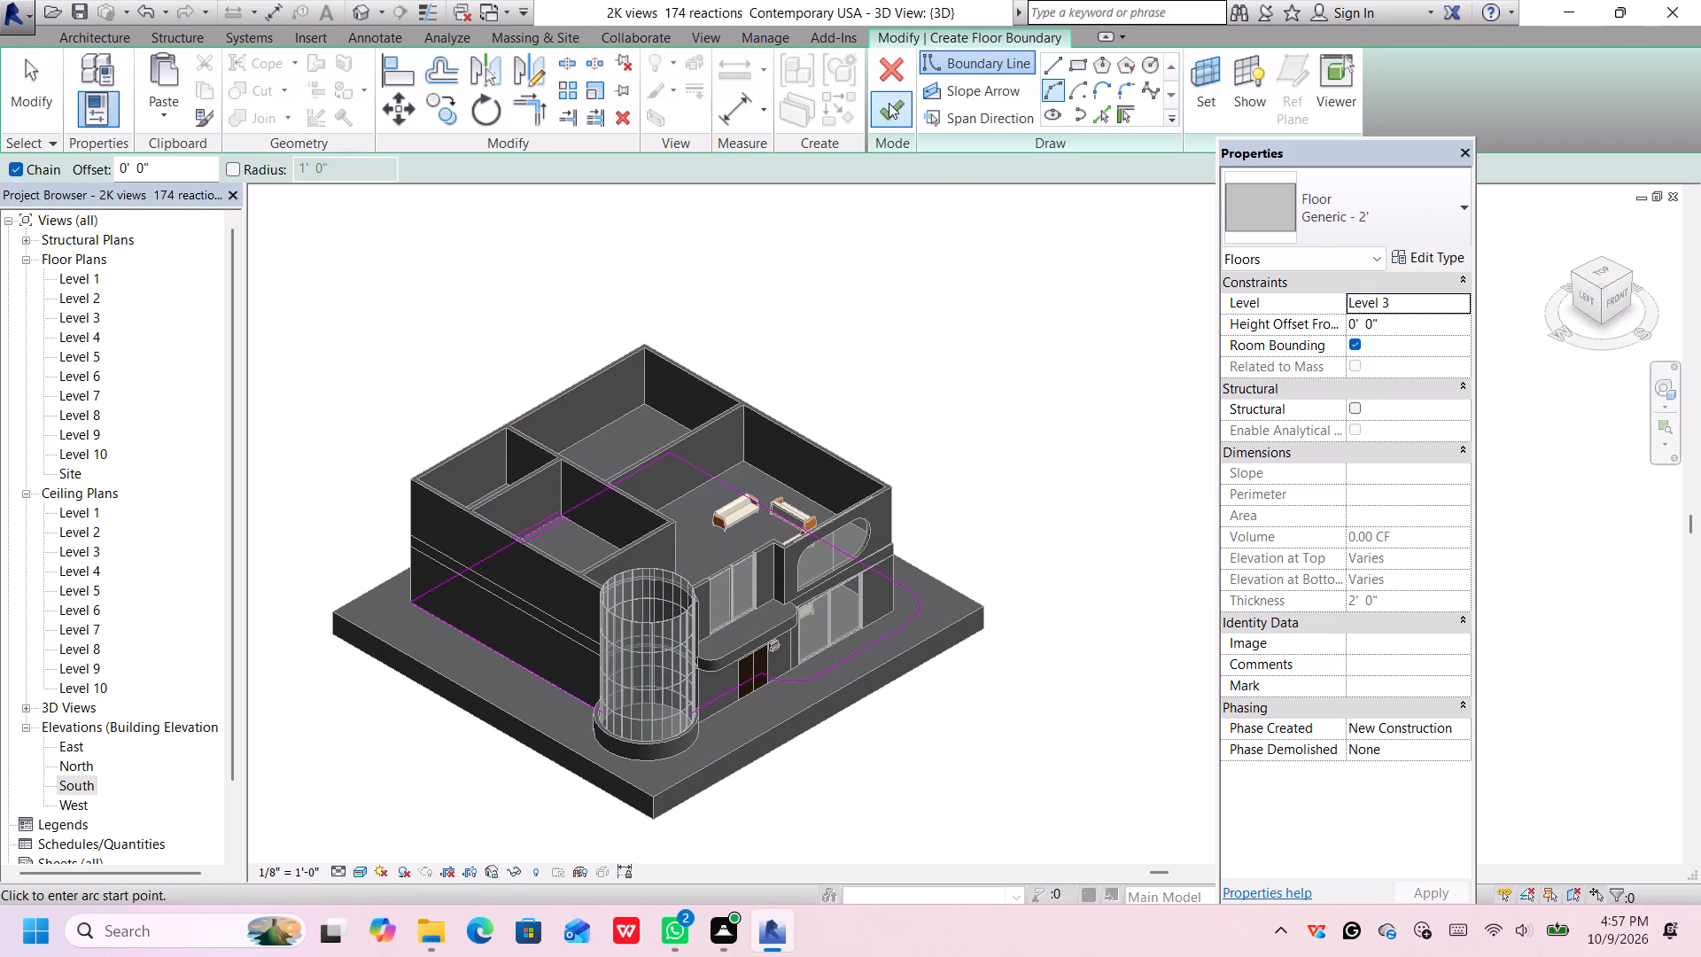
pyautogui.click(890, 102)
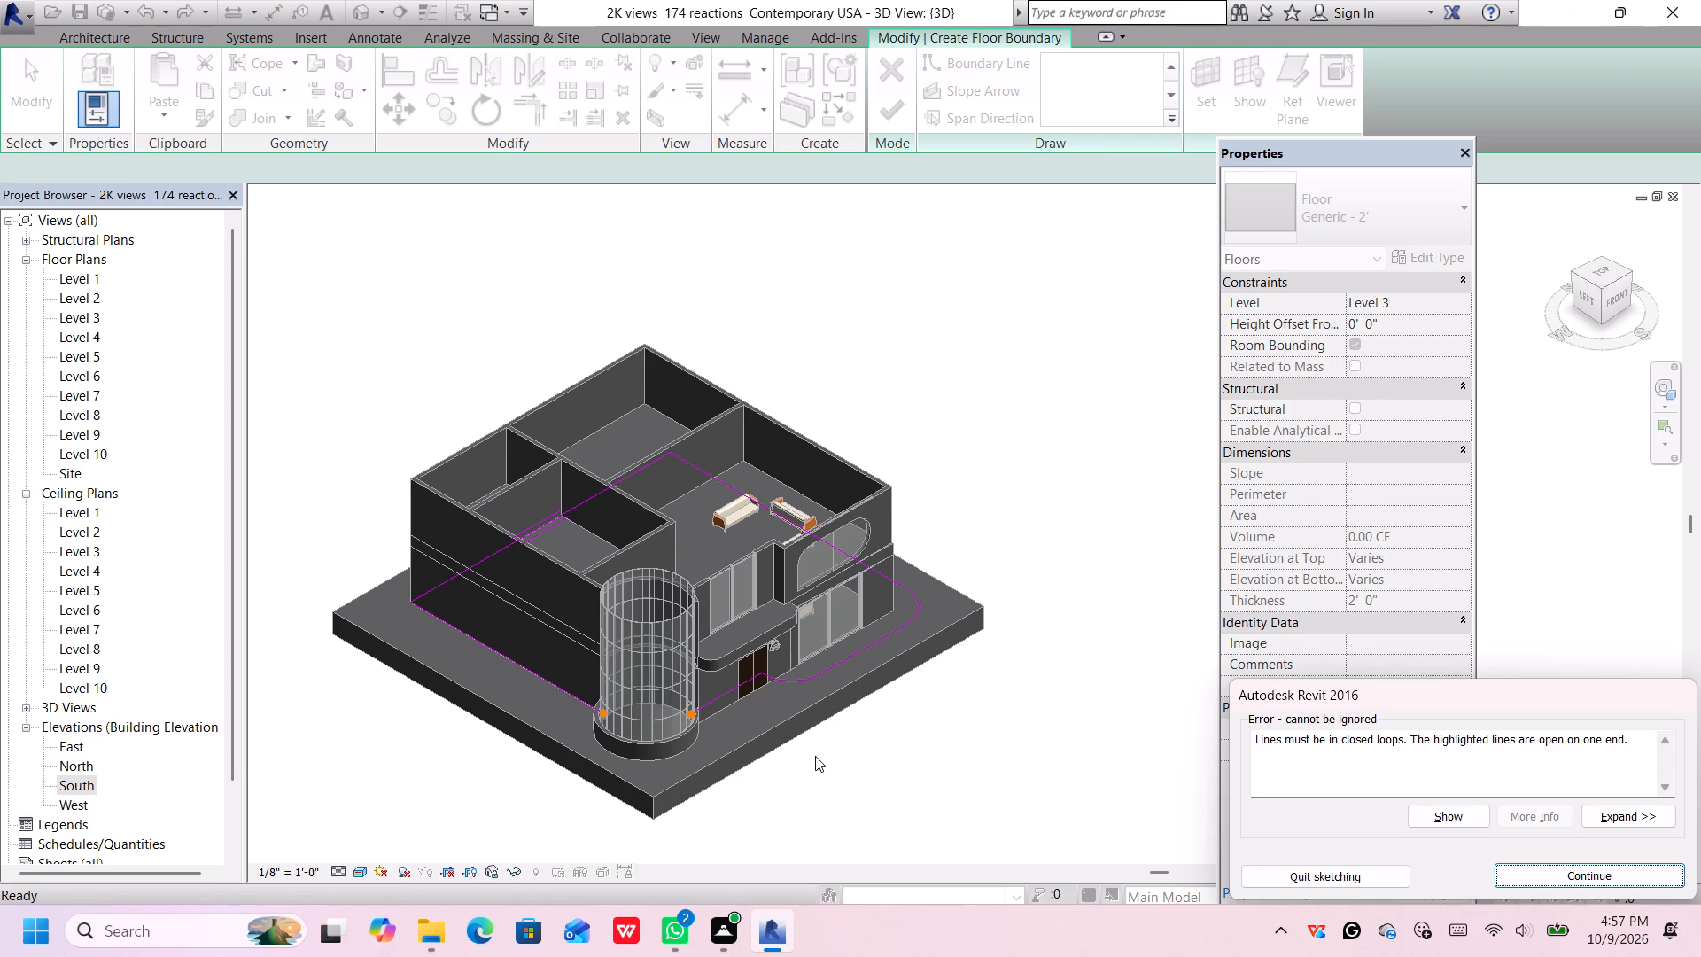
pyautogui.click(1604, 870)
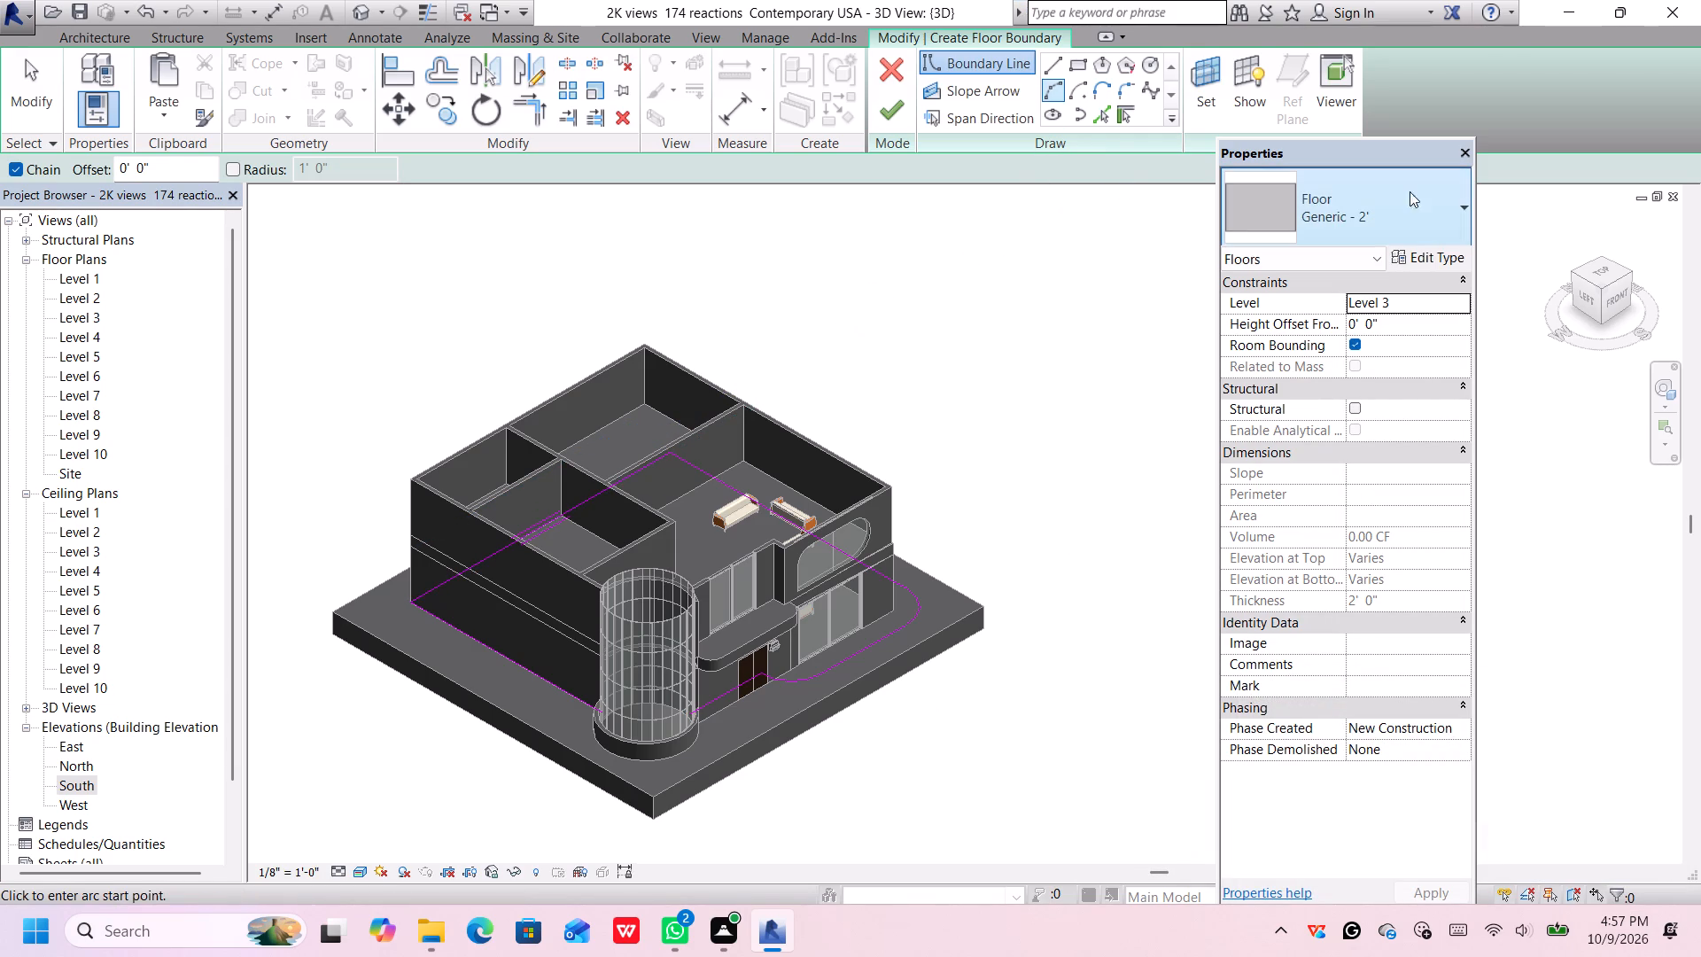
# Close the floor boundary with an arc around the round tower, from the west line's south end to the entrance wall line's west end.
pyautogui.click(1602, 270)
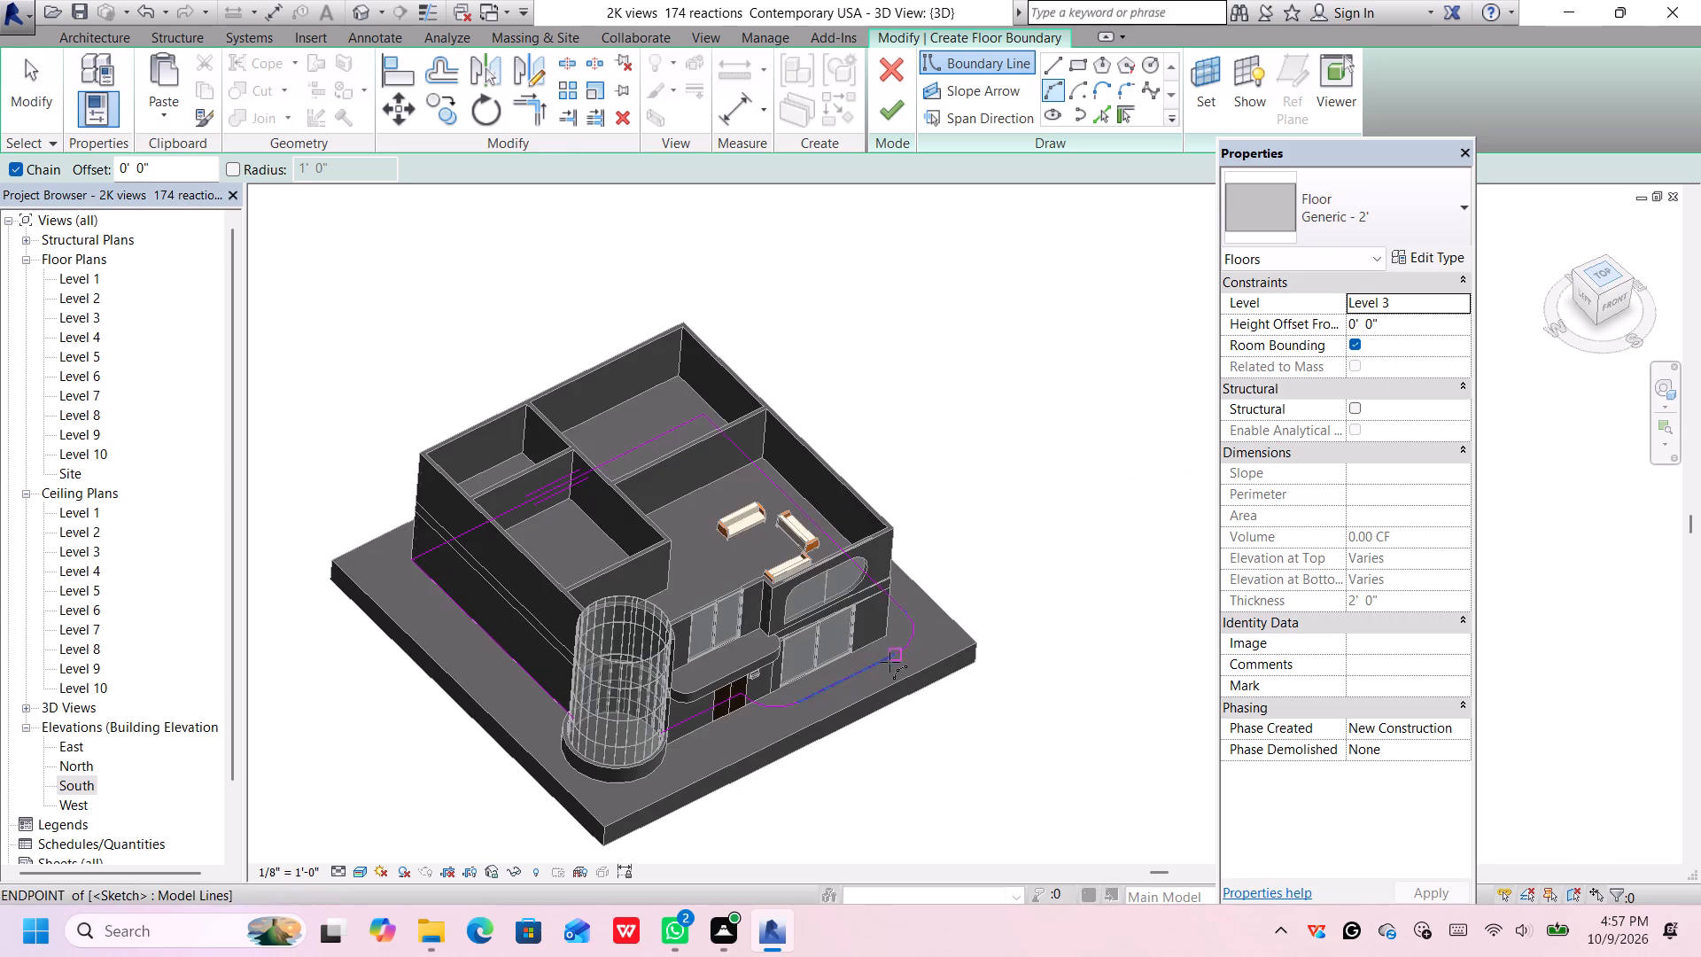
pyautogui.scroll(2, 889, 644)
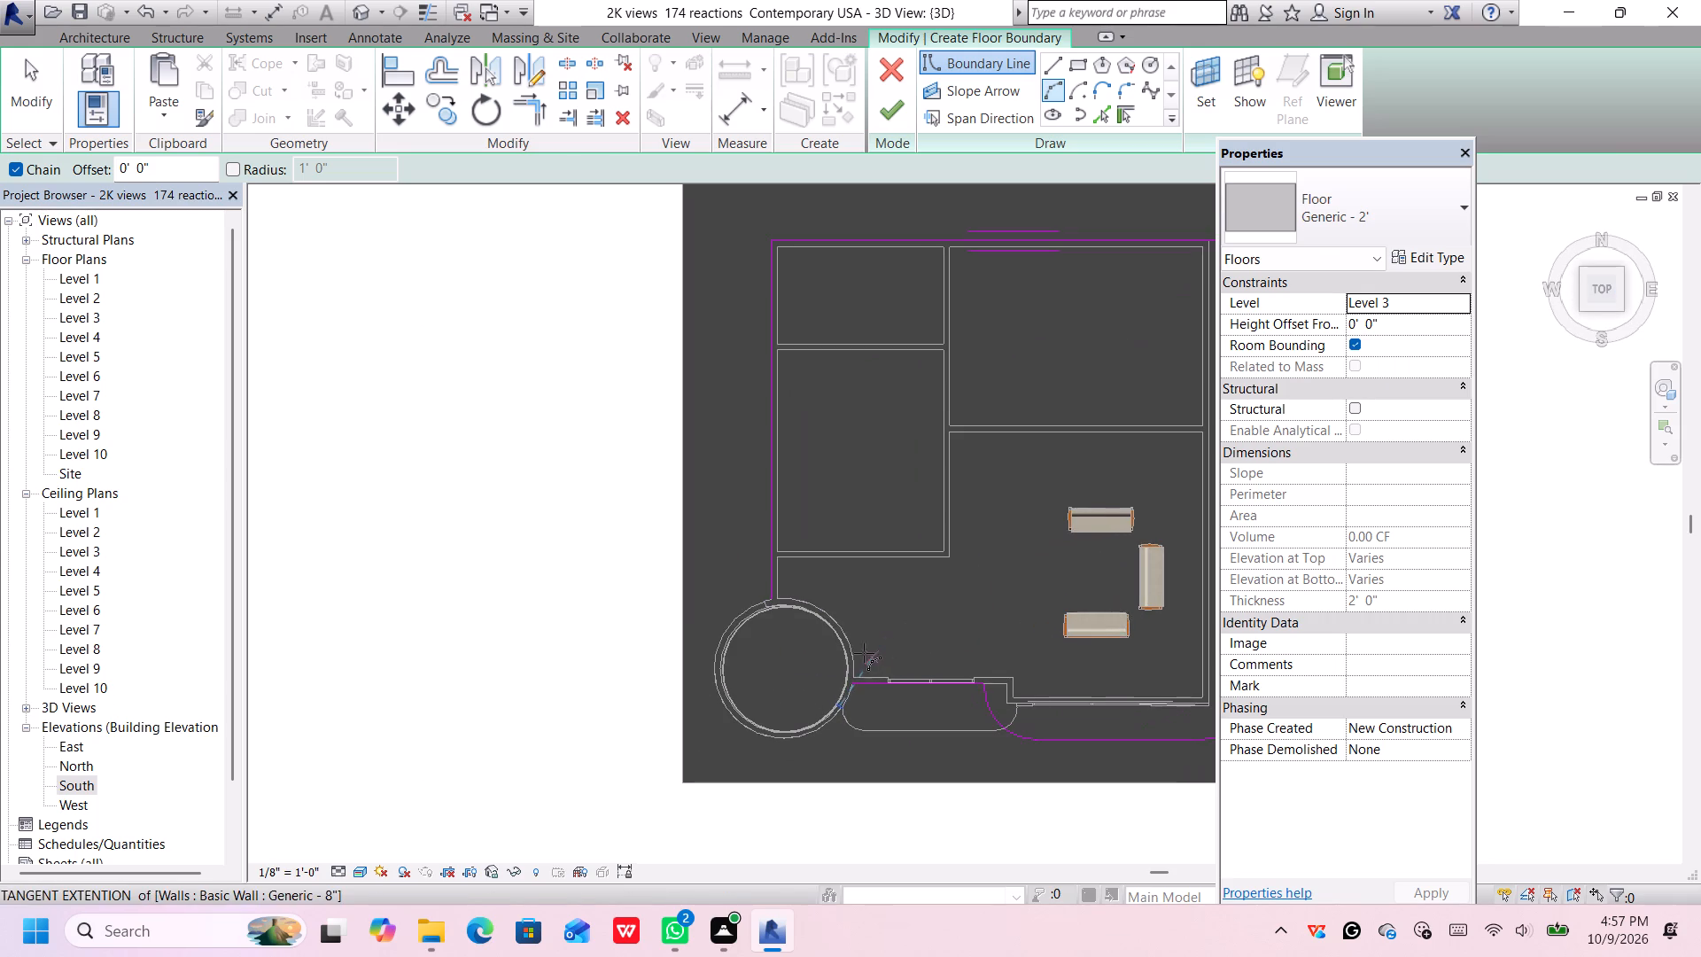
pyautogui.middleClick(849, 652)
pyautogui.middleClick(840, 650)
pyautogui.scroll(6, 759, 628)
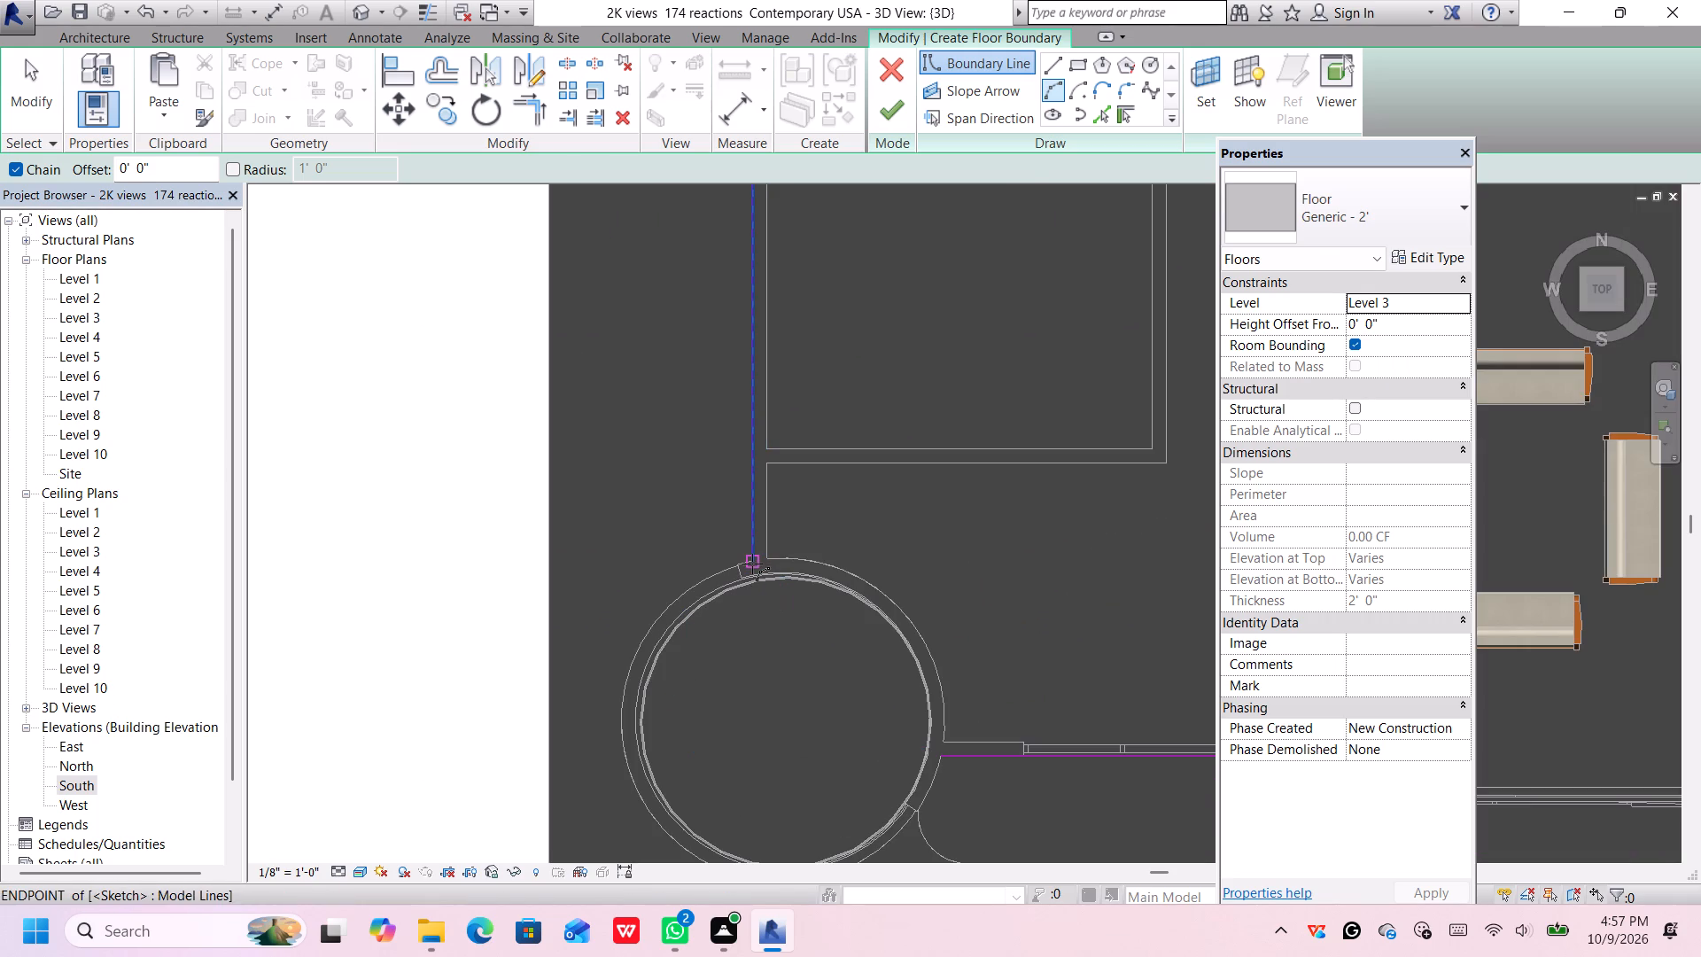
pyautogui.click(752, 564)
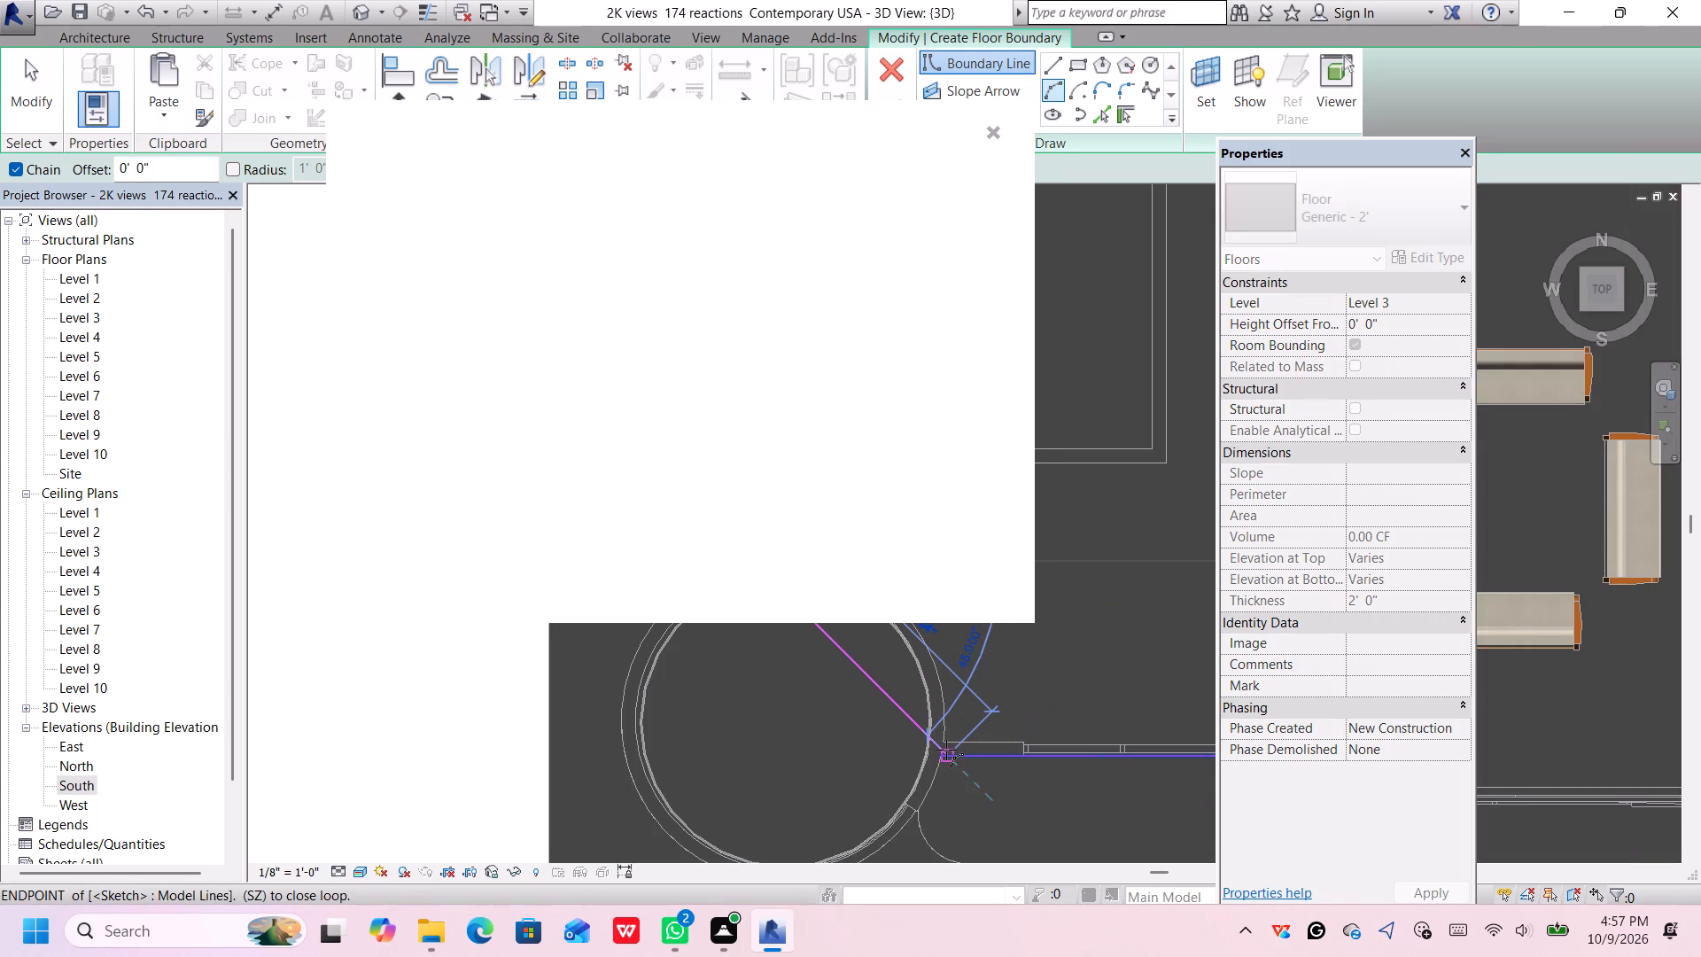
pyautogui.scroll(9, 937, 750)
pyautogui.click(938, 771)
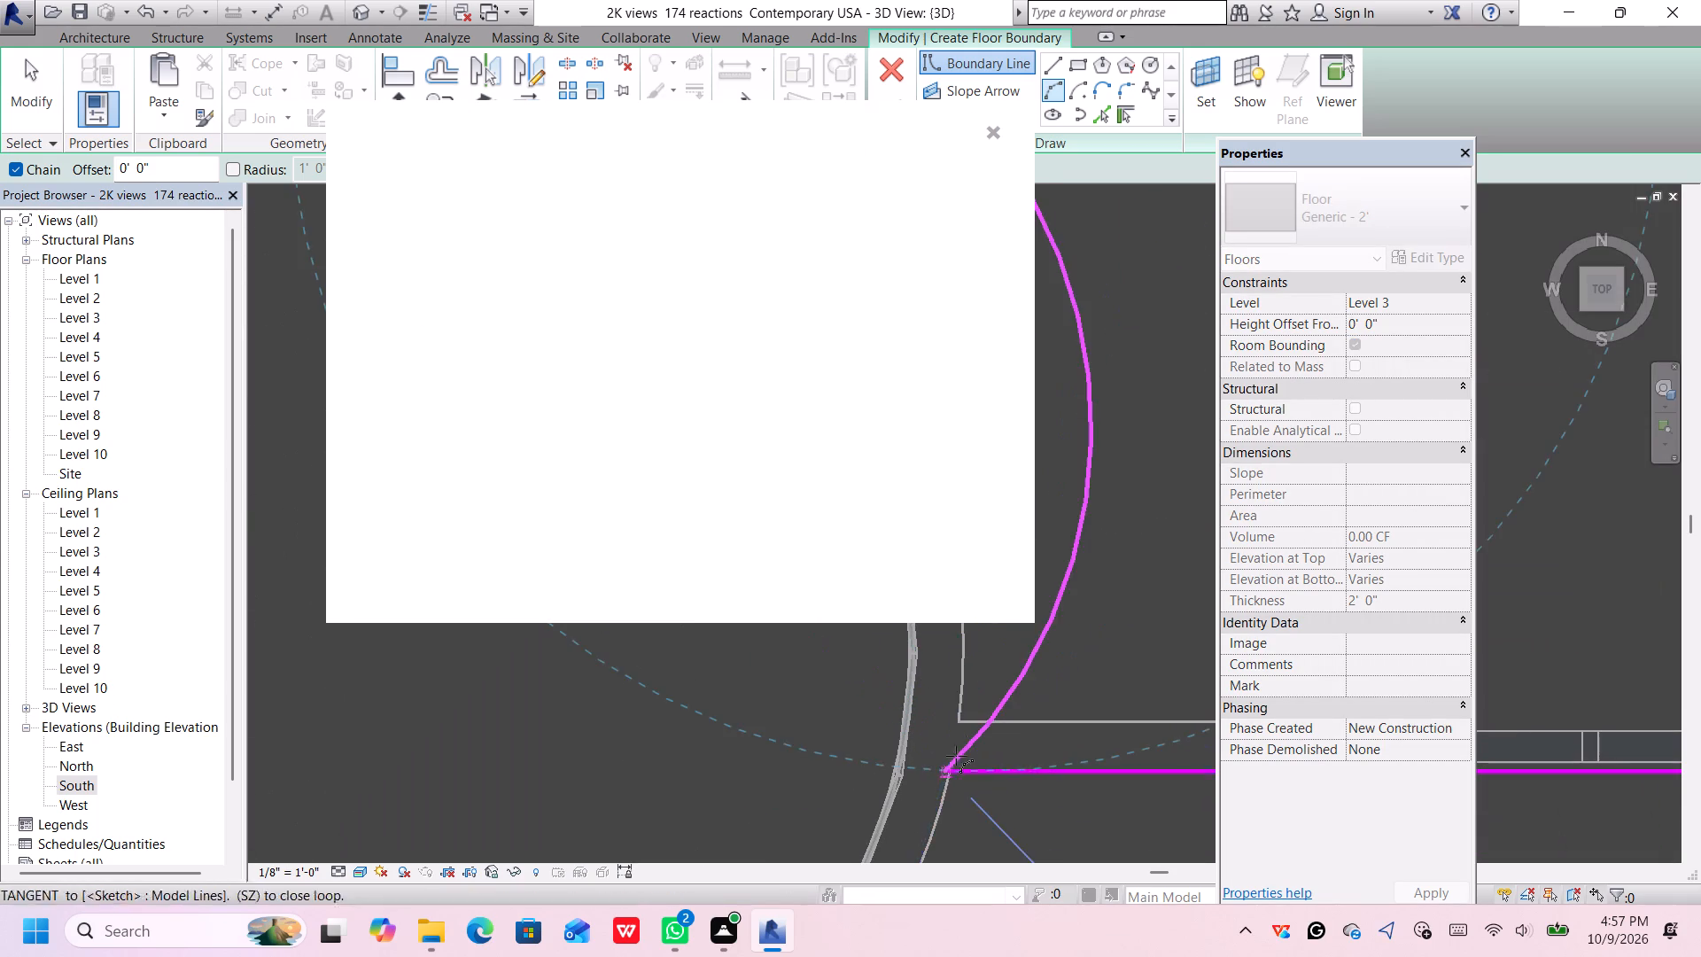
pyautogui.click(994, 132)
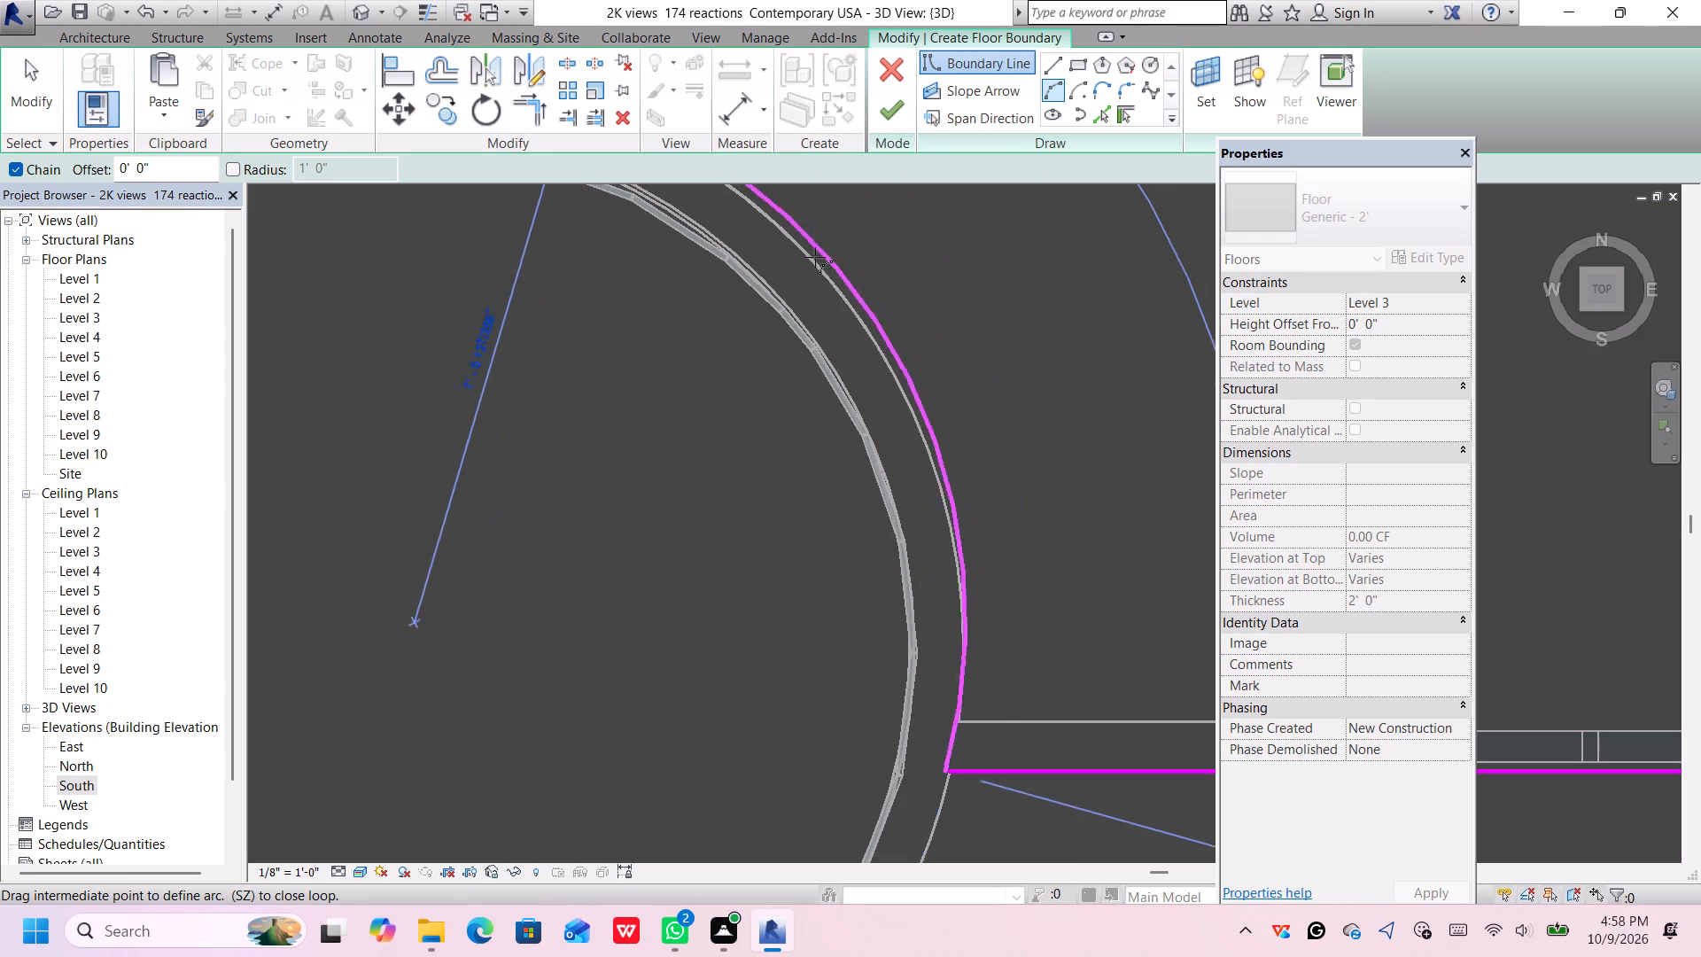
pyautogui.click(833, 284)
pyautogui.scroll(-13, 853, 315)
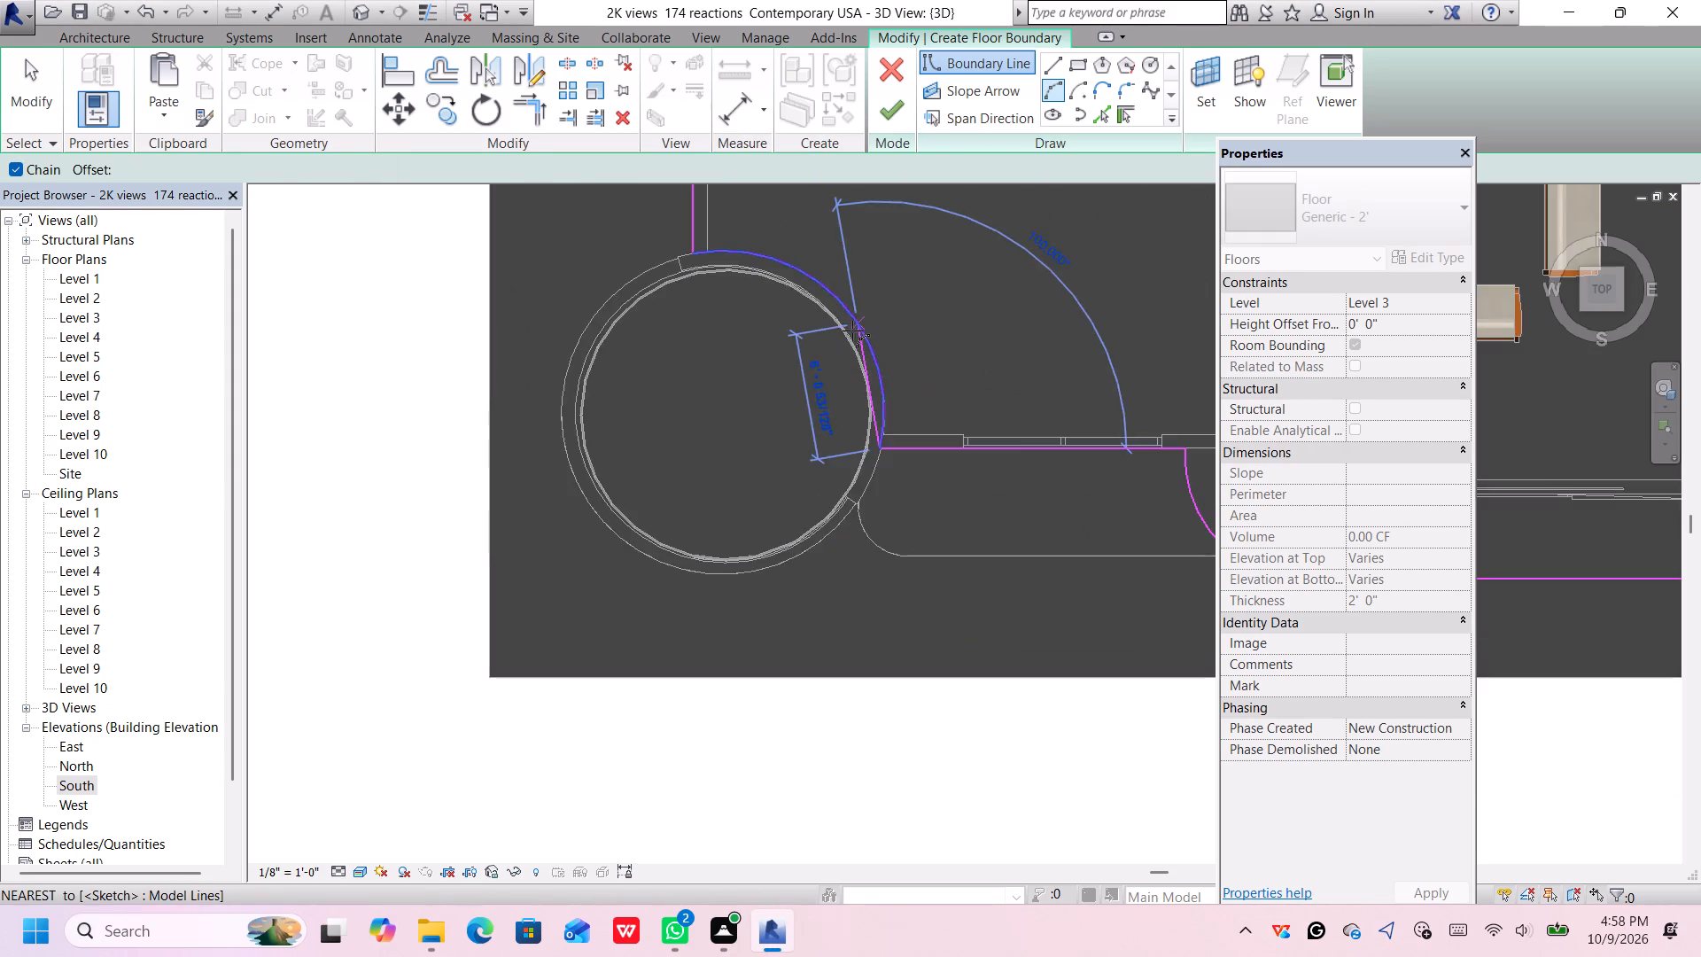
pyautogui.scroll(-3, 852, 331)
pyautogui.press('Escape')
pyautogui.scroll(-2, 895, 398)
pyautogui.scroll(1, 897, 413)
pyautogui.moveTo(911, 483); pyautogui.dragTo(682, 477, button='middle')
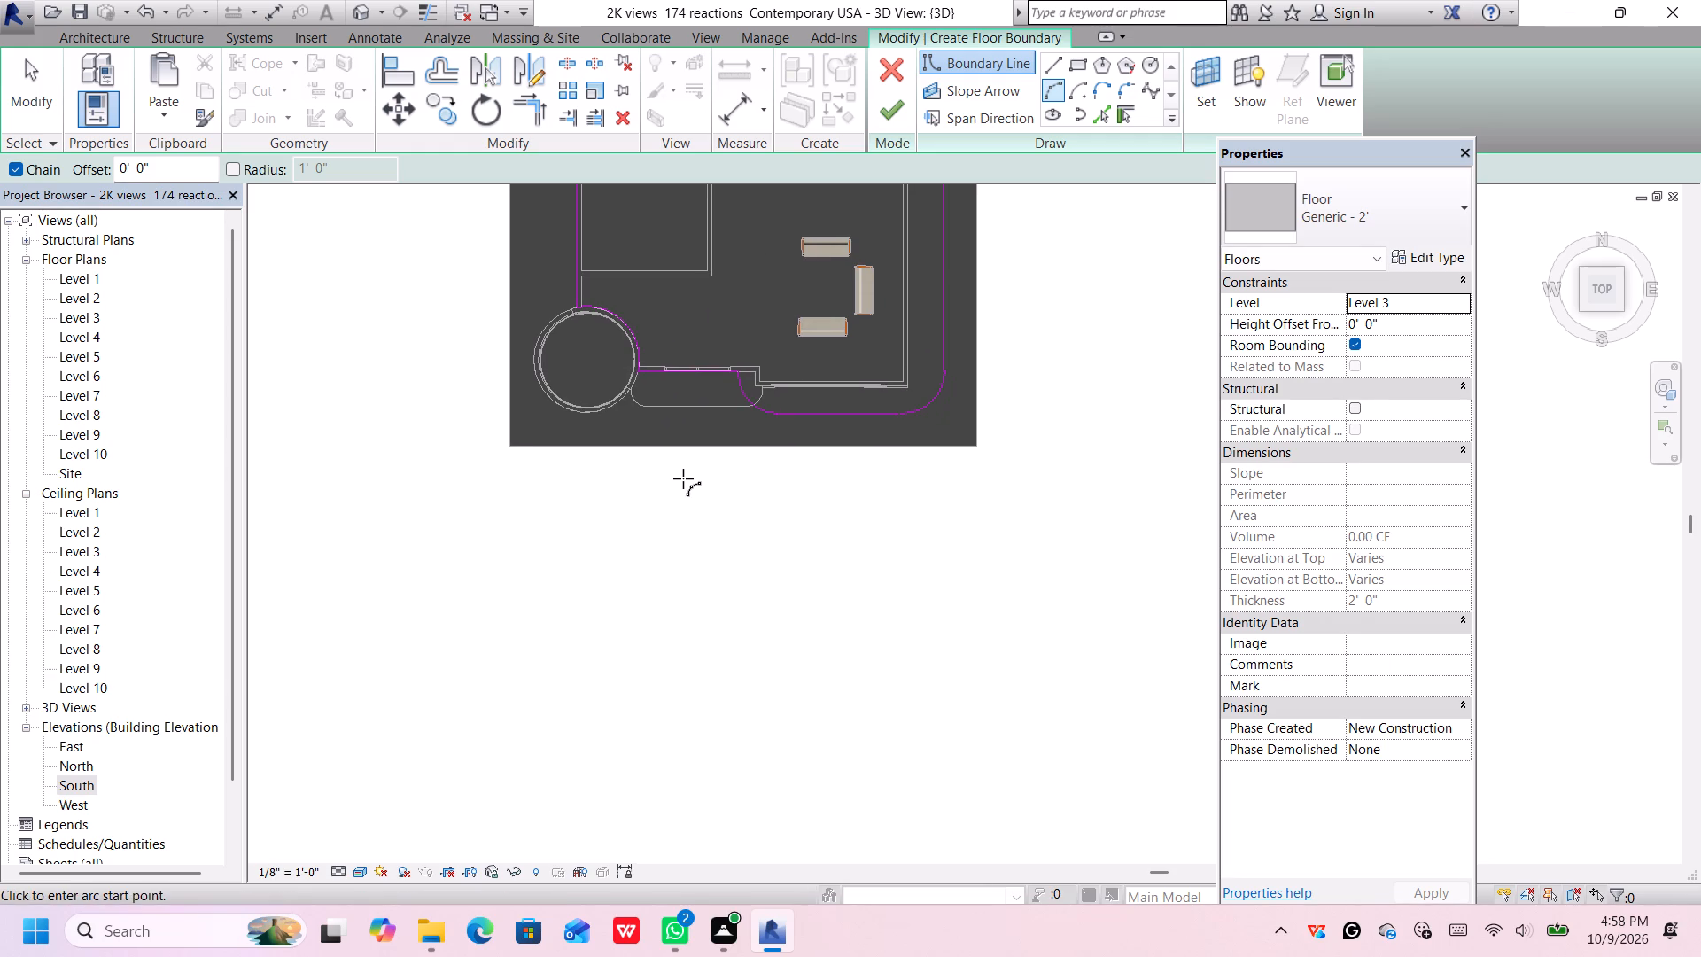
pyautogui.press('Escape')
# Finish the floor sketch to create the Level 3 floor.
pyautogui.click(880, 113)
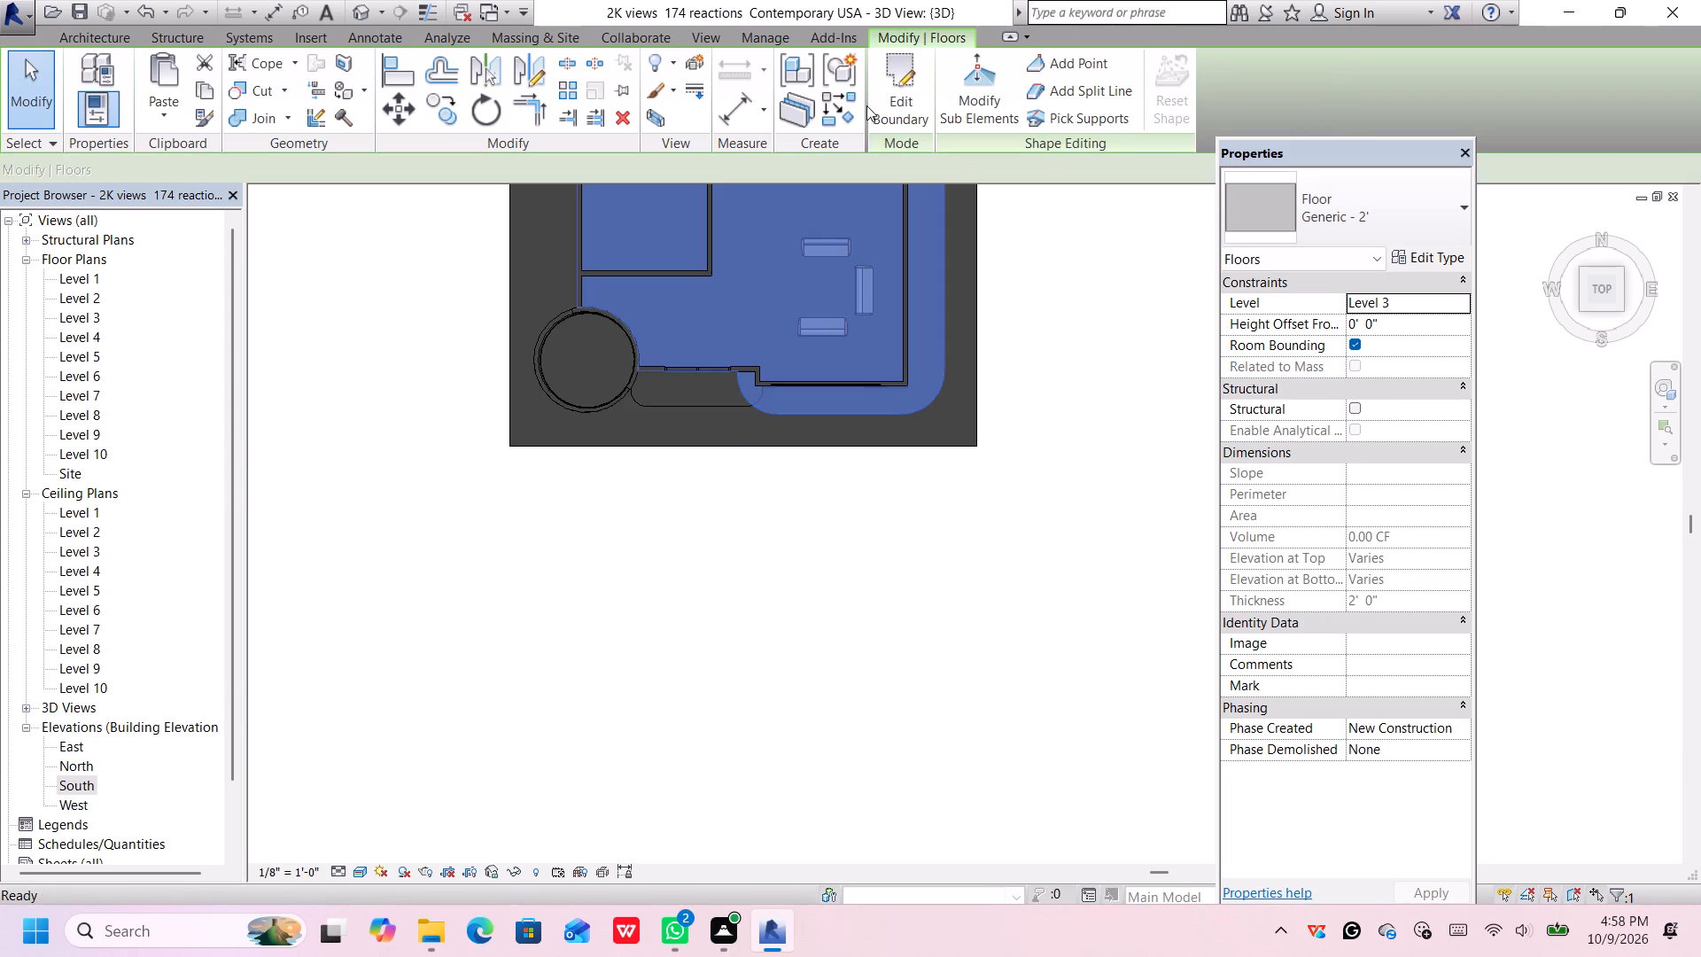
# Set the Level 3 floor's height offset from level to 2' 0".
pyautogui.scroll(-2, 1076, 392)
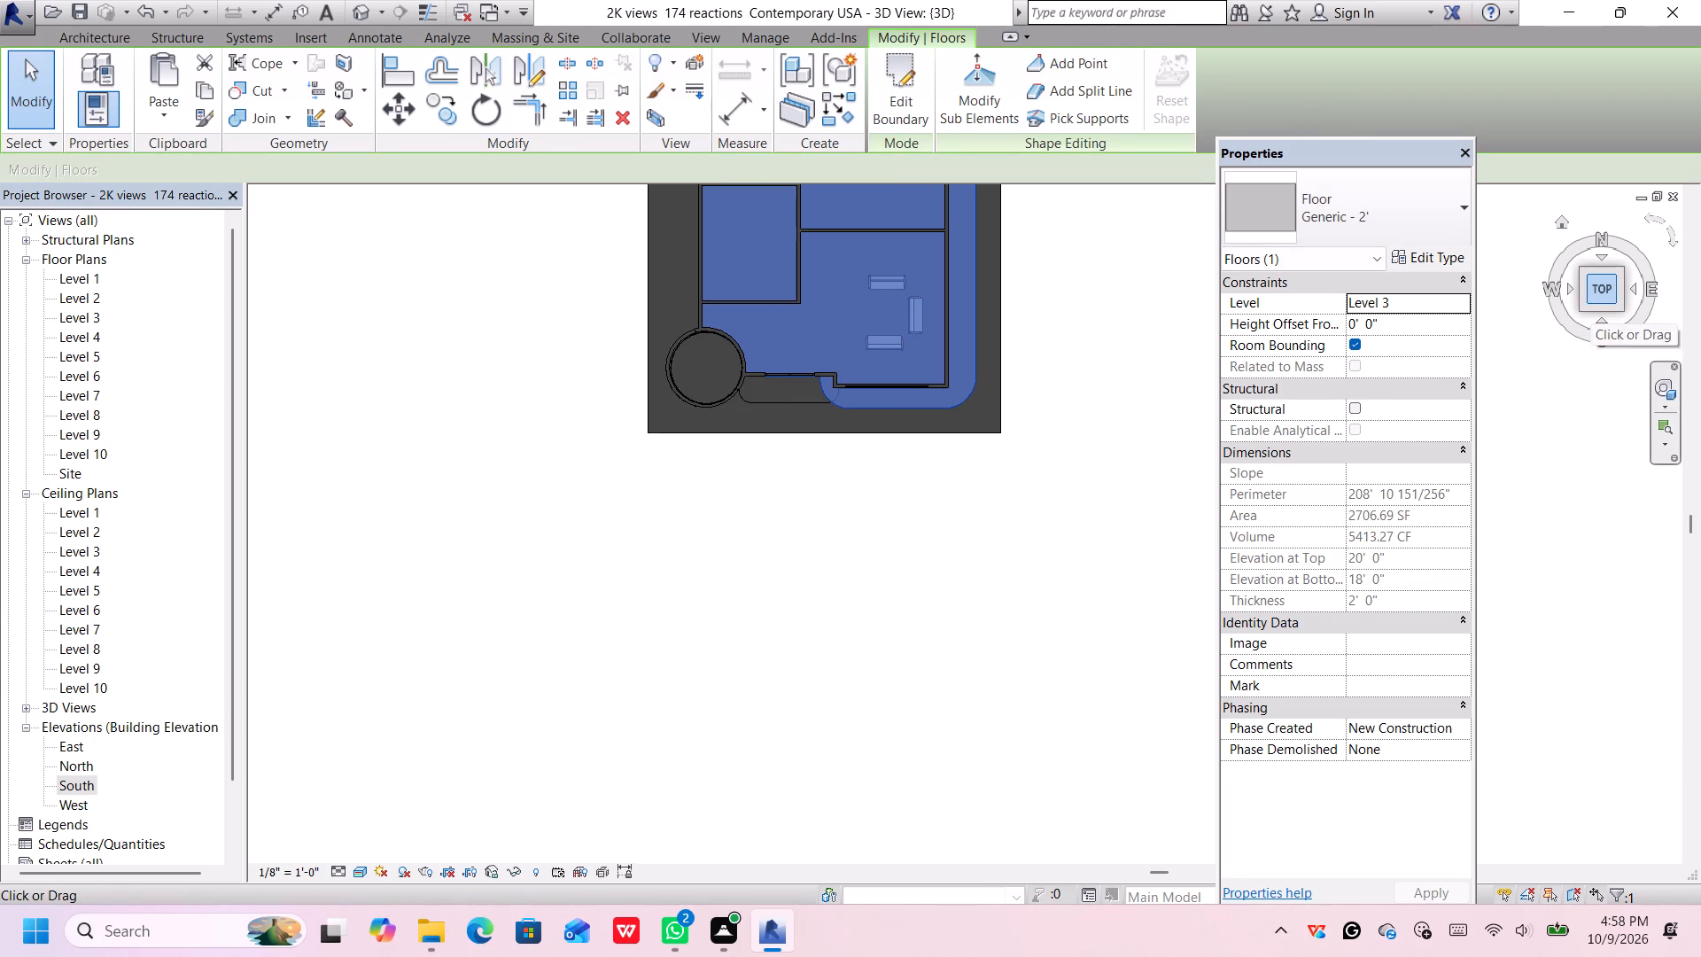
pyautogui.click(1389, 323)
pyautogui.press('BackSpace')
pyautogui.write("2'")
pyautogui.press('Return')
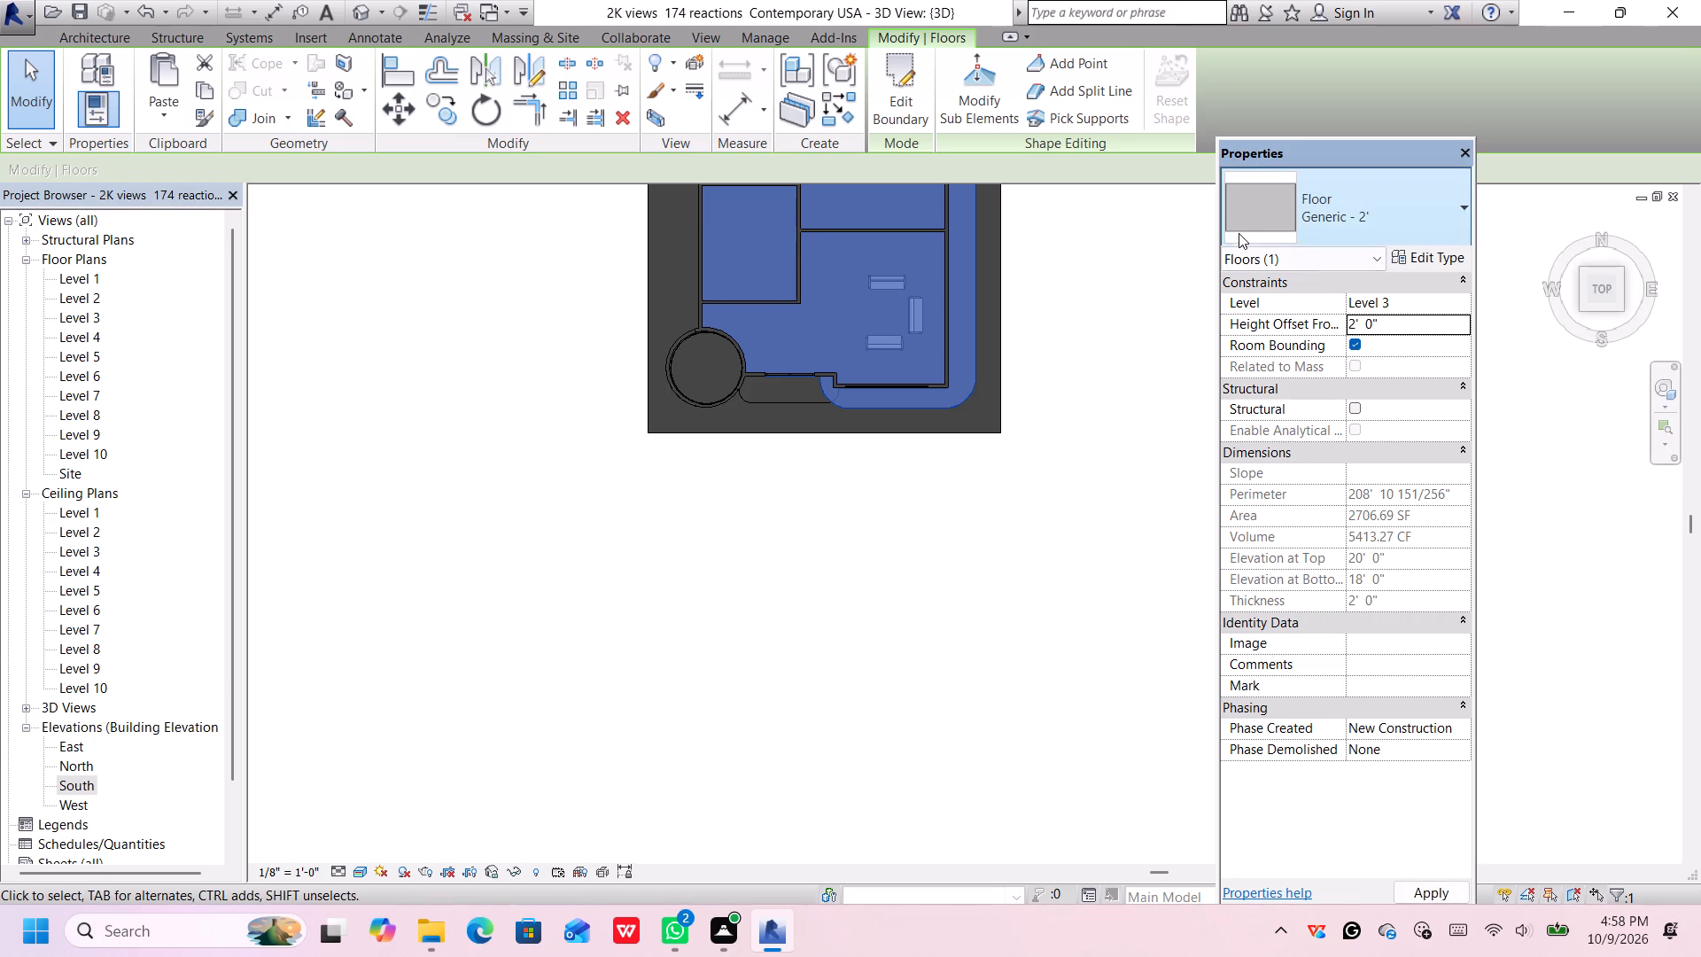
pyautogui.press('Return')
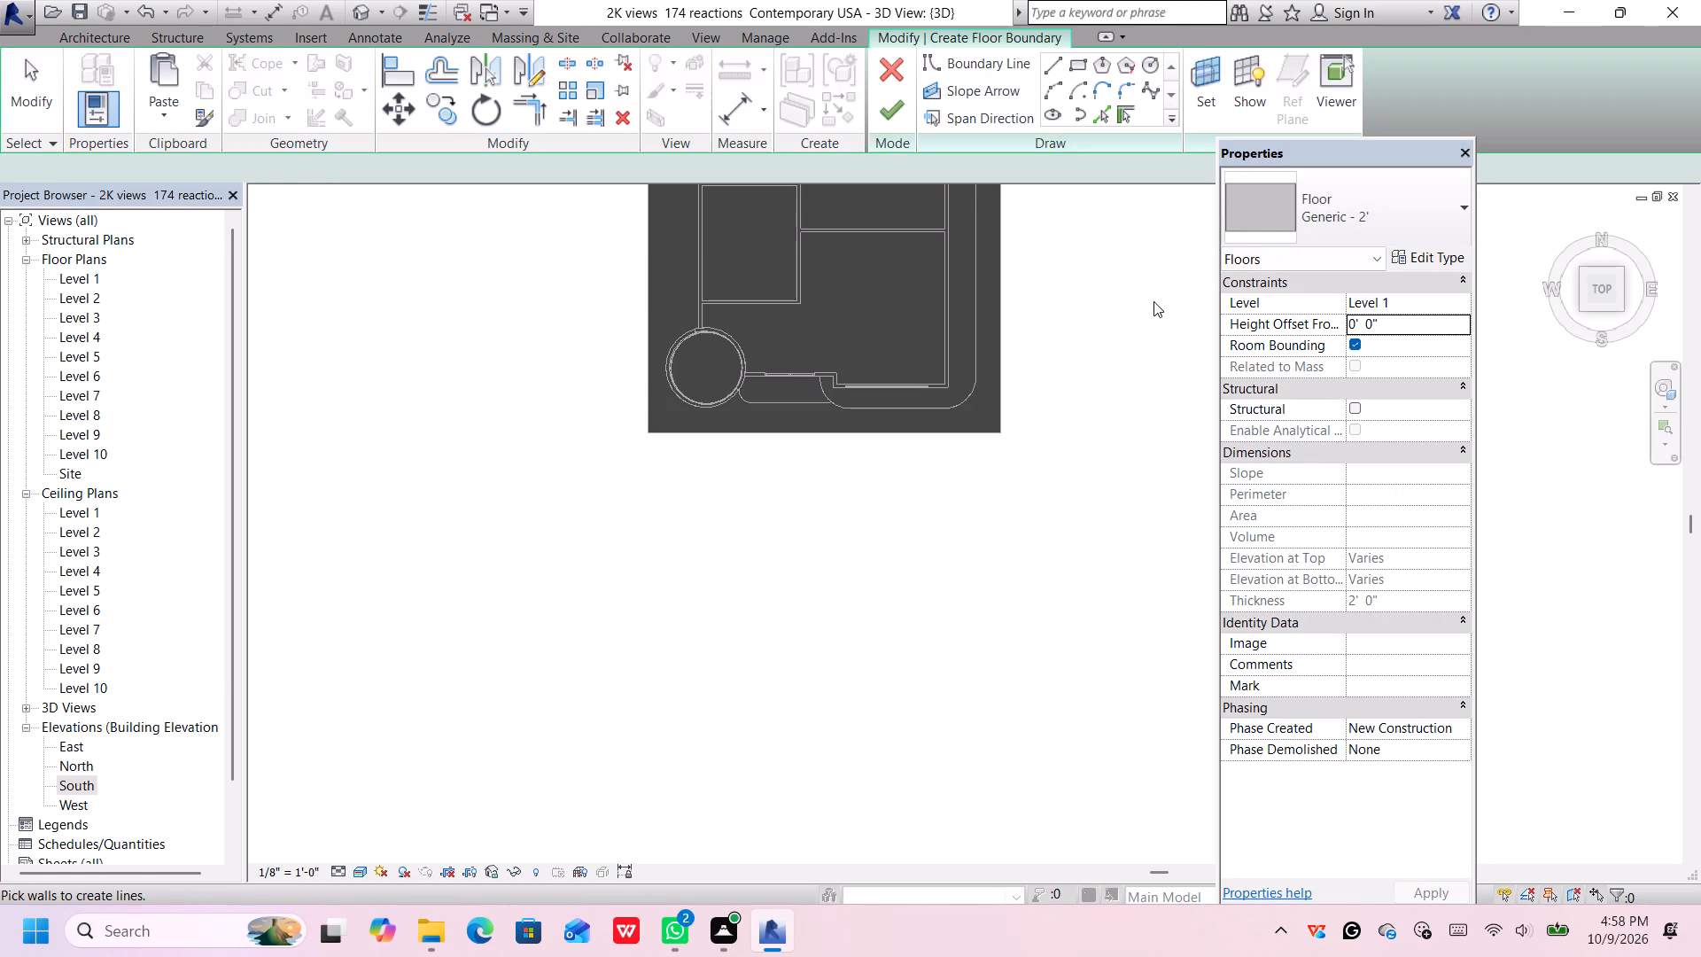
# Examine the upper floor slab around the tower, entrance and storefront from the southwest in 3D, and open the height offset for editing.
pyautogui.click(1582, 309)
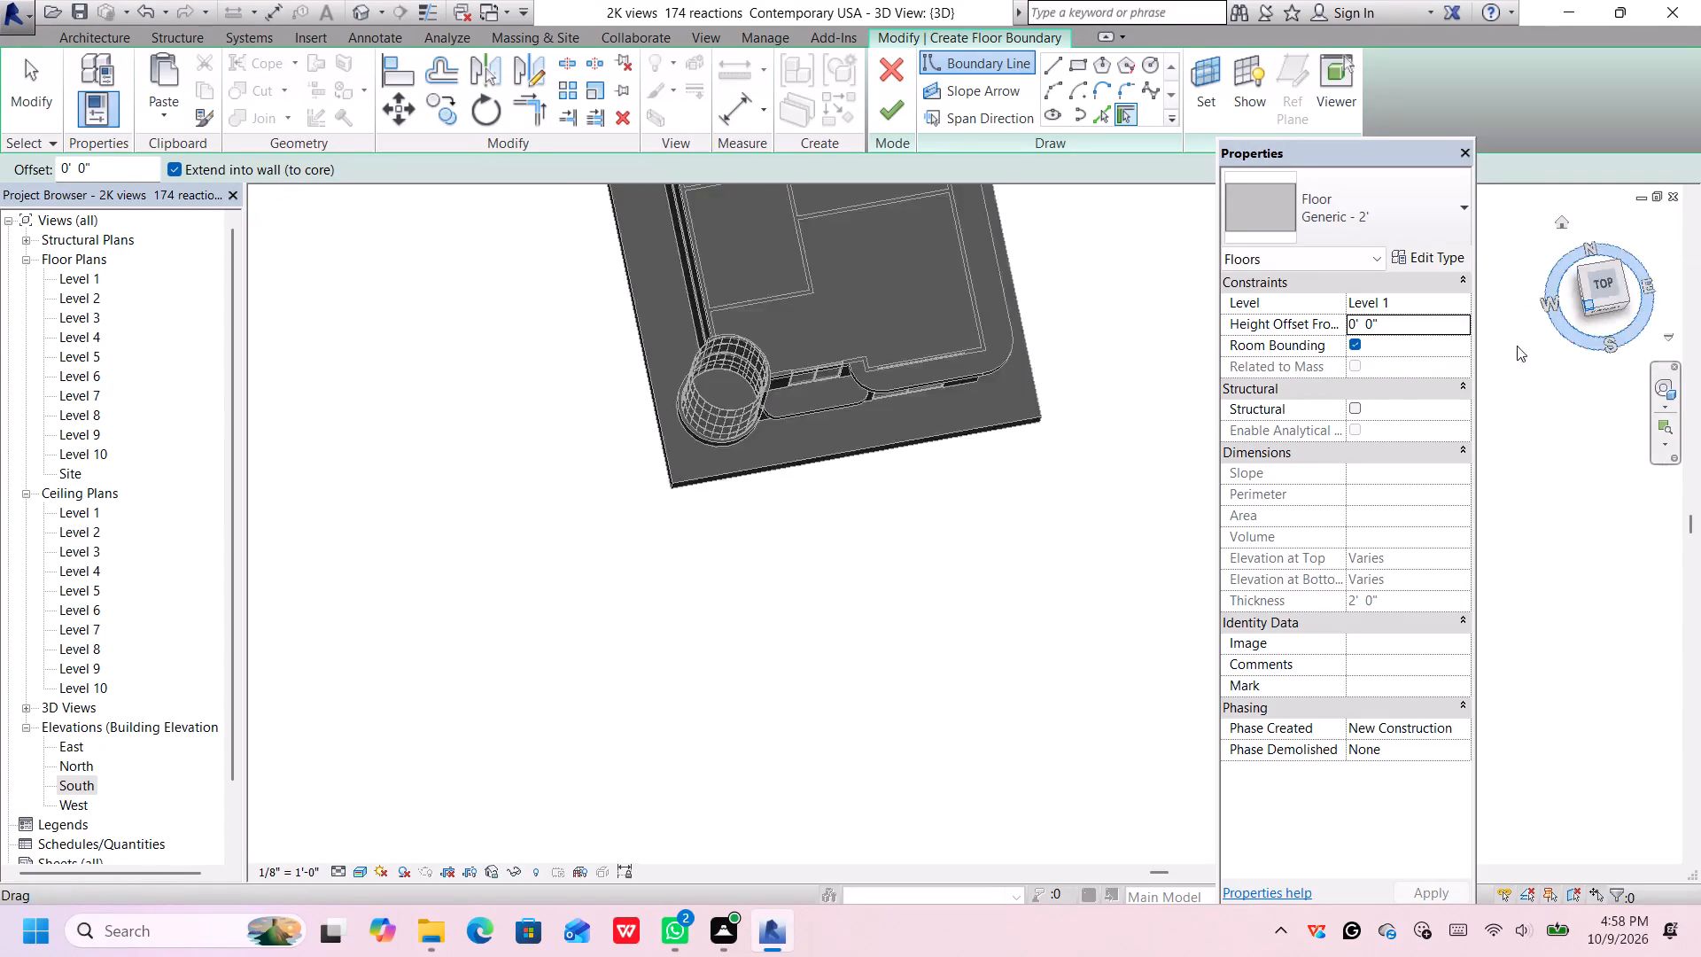
pyautogui.moveTo(943, 461); pyautogui.dragTo(729, 380, button='middle')
pyautogui.scroll(2, 878, 493)
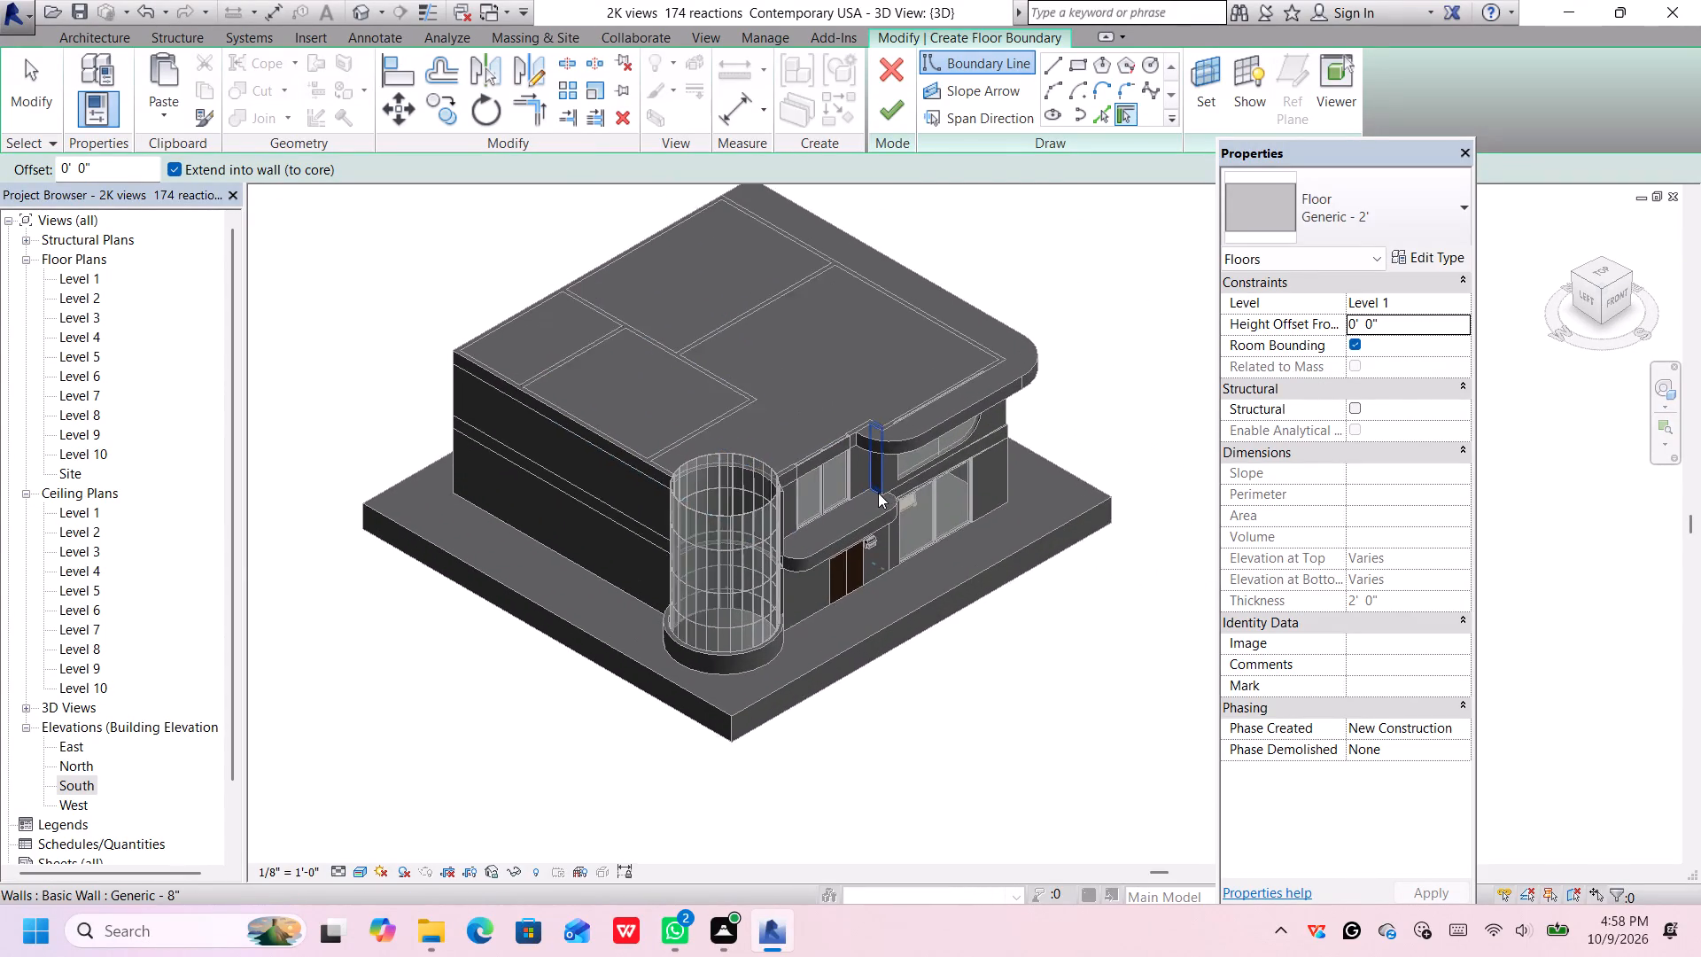
pyautogui.scroll(4, 878, 493)
pyautogui.scroll(1, 1084, 471)
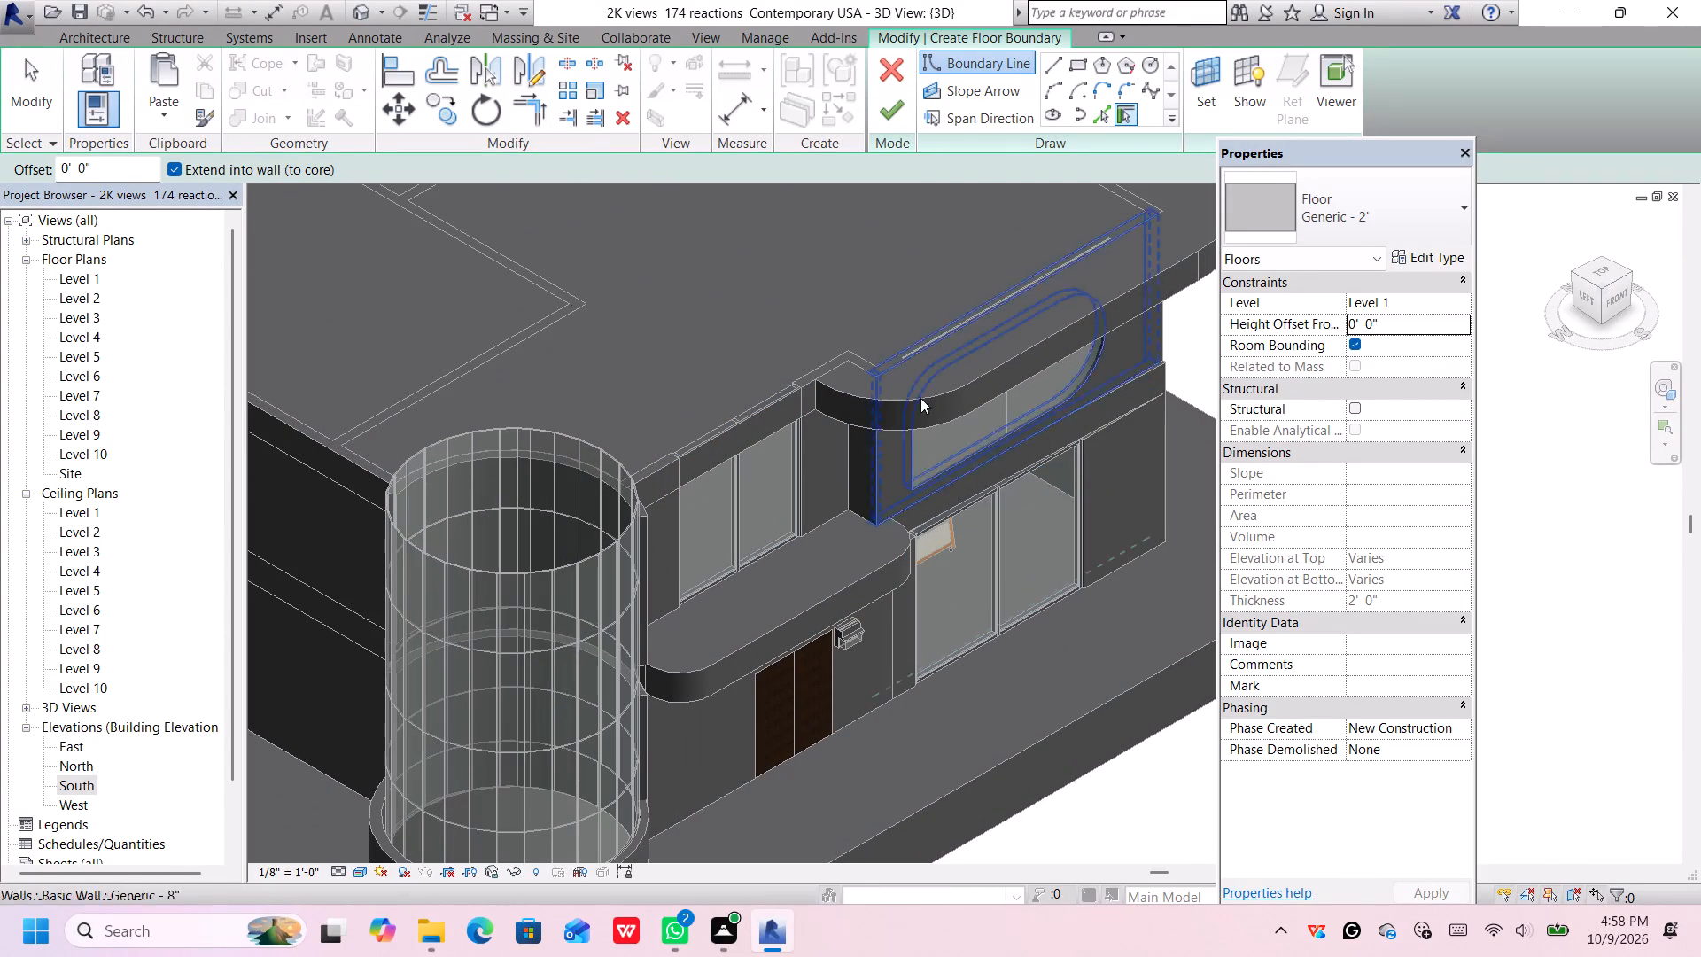
pyautogui.click(1400, 331)
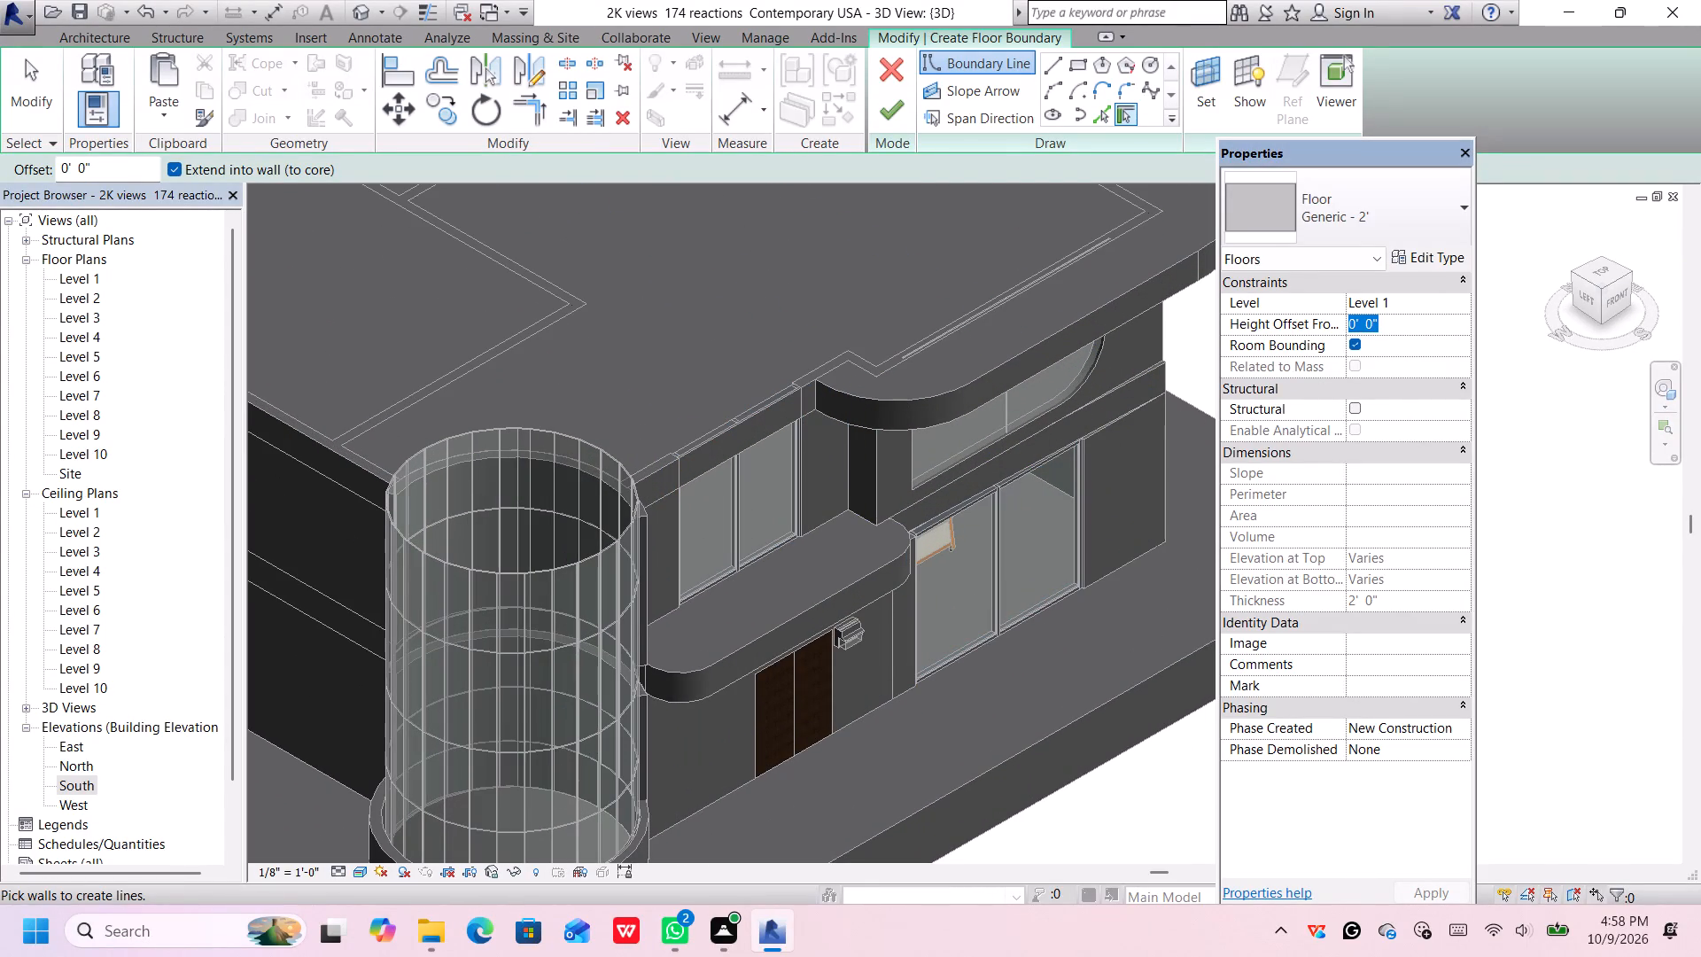
pyautogui.scroll(1, 1177, 452)
pyautogui.scroll(-3, 1184, 442)
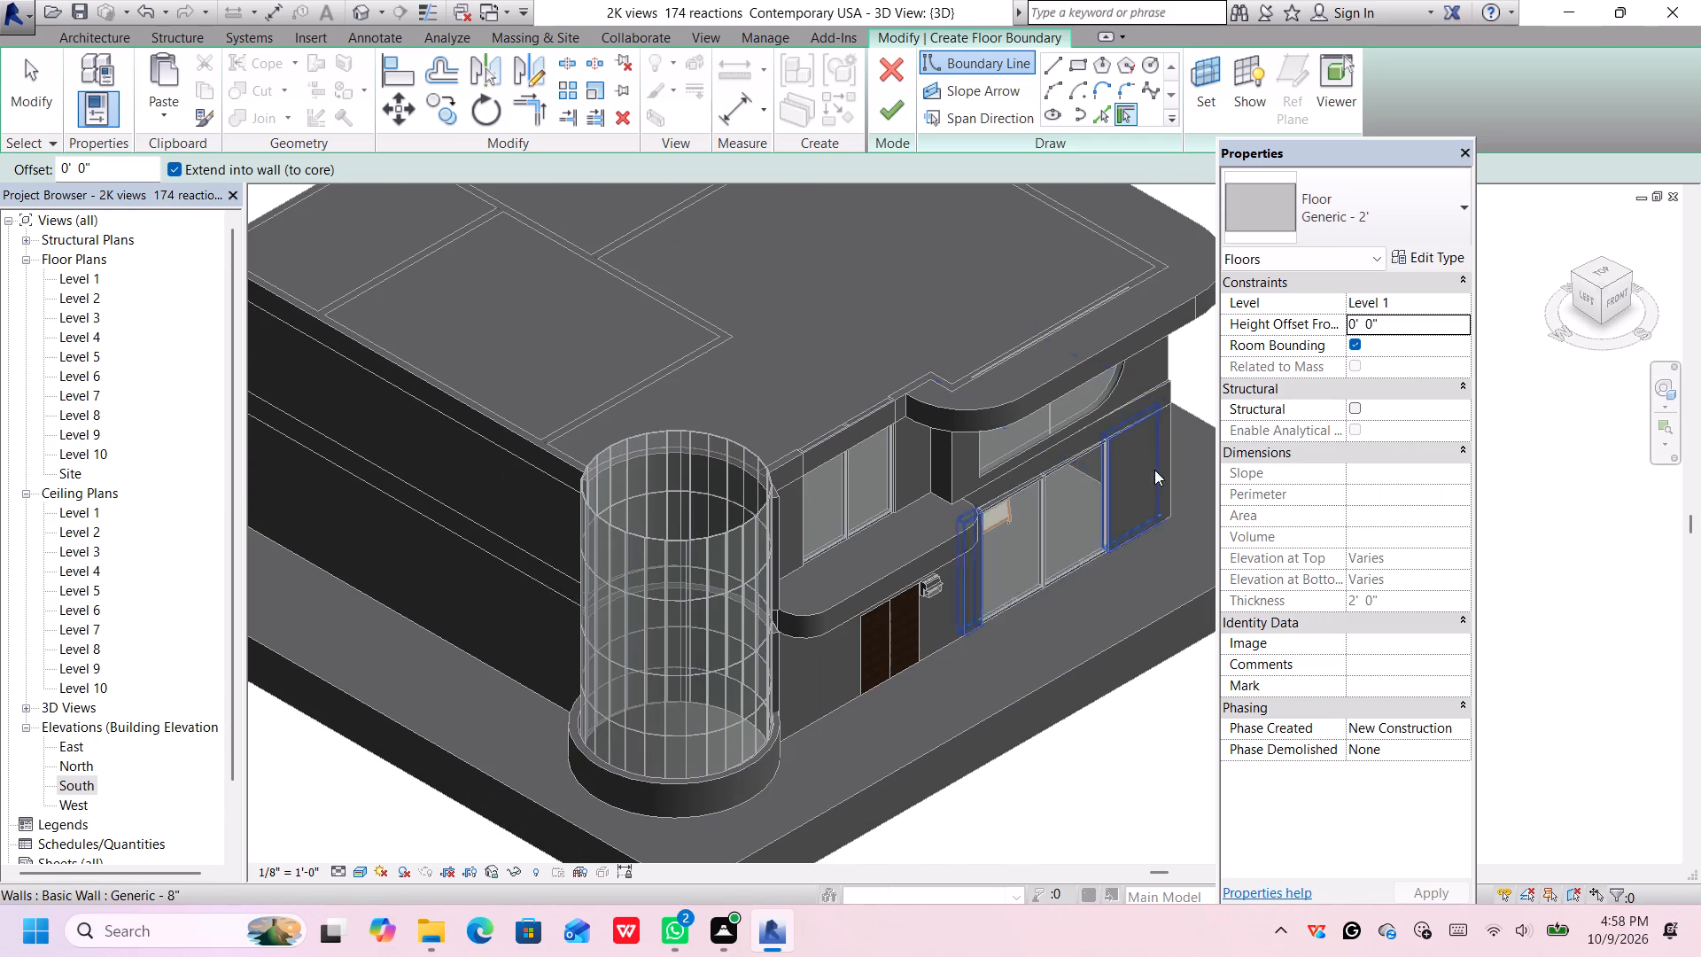
pyautogui.click(1040, 786)
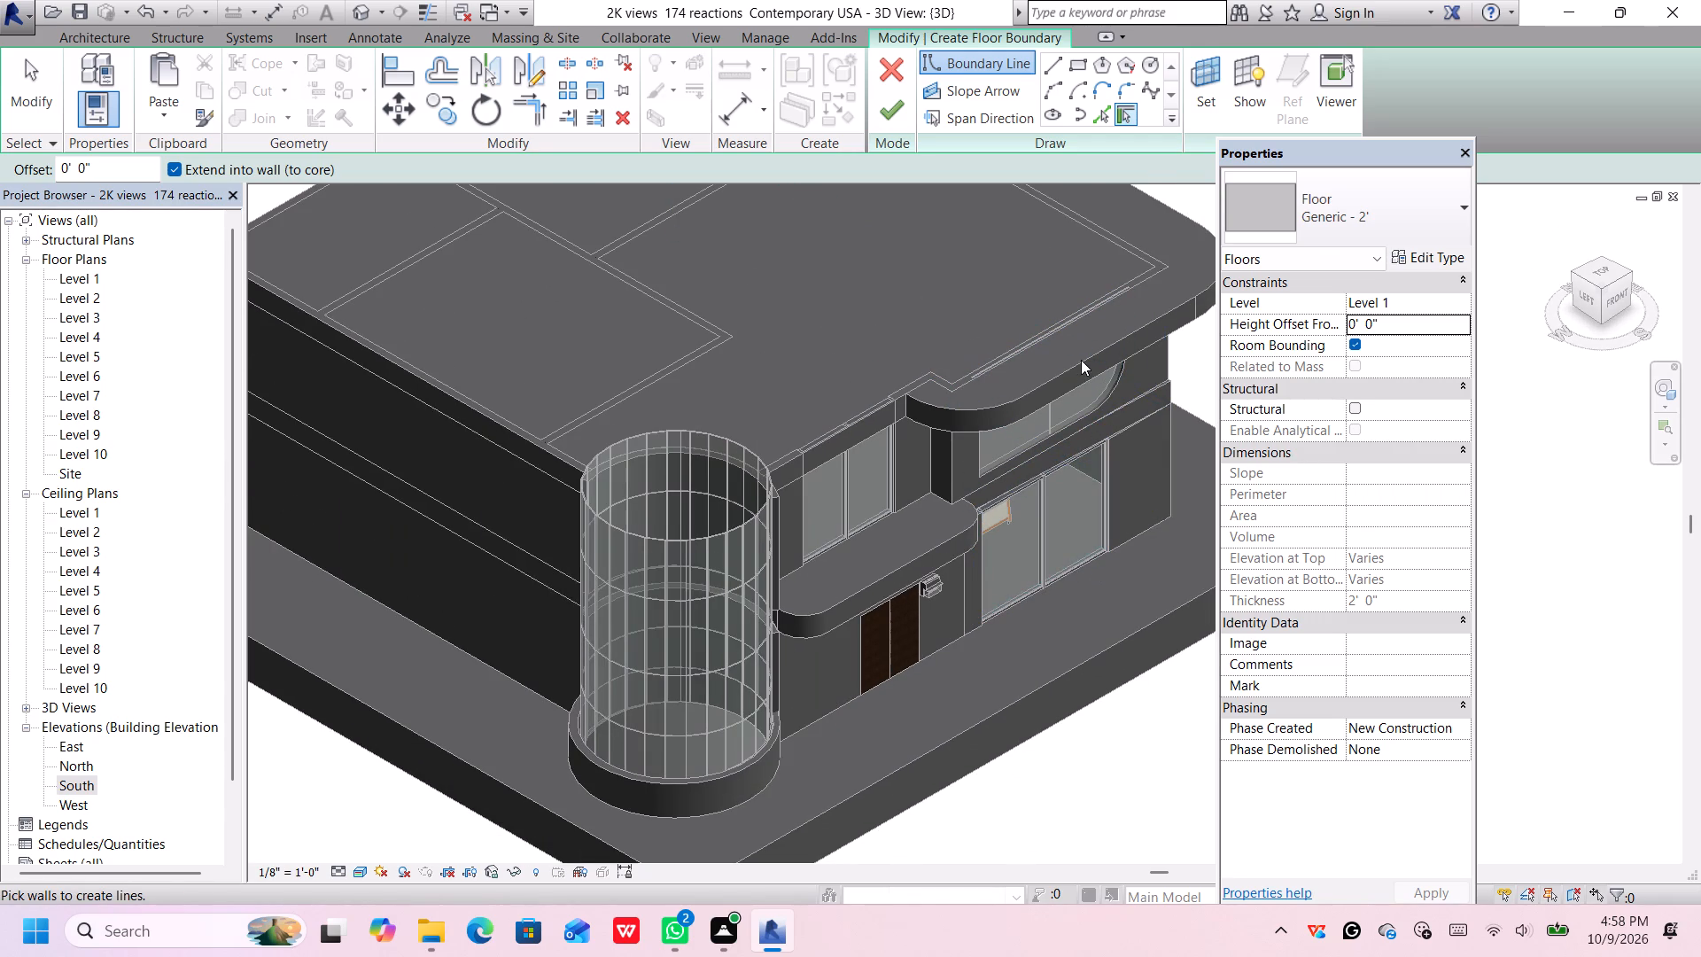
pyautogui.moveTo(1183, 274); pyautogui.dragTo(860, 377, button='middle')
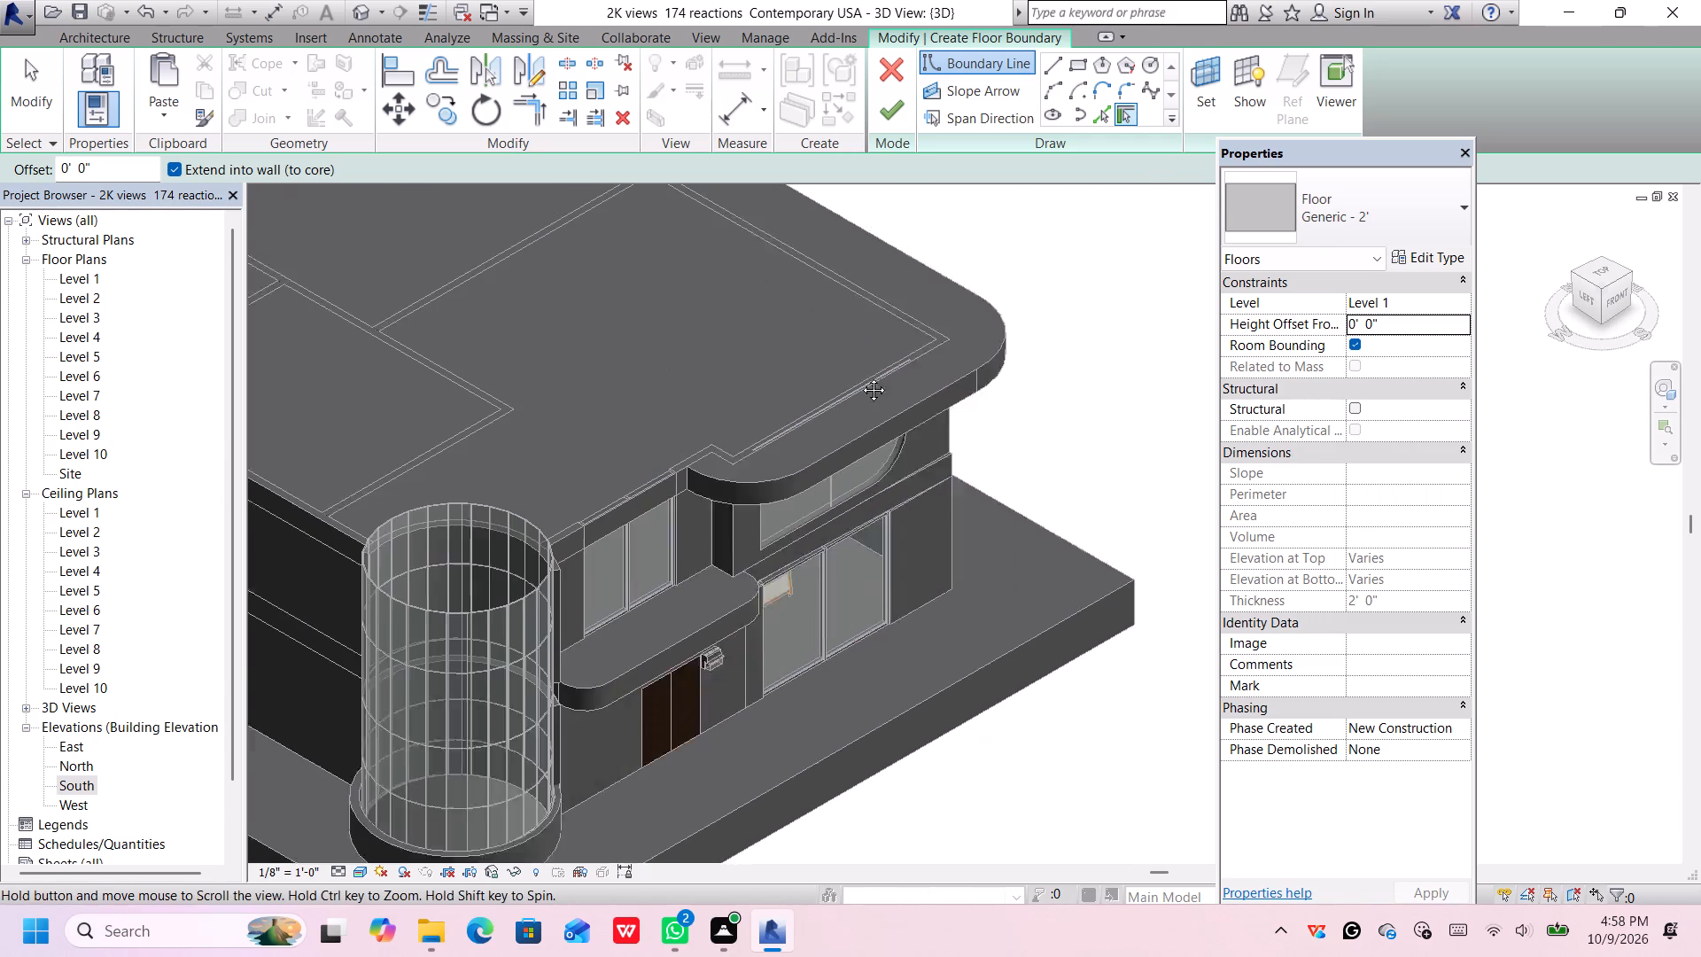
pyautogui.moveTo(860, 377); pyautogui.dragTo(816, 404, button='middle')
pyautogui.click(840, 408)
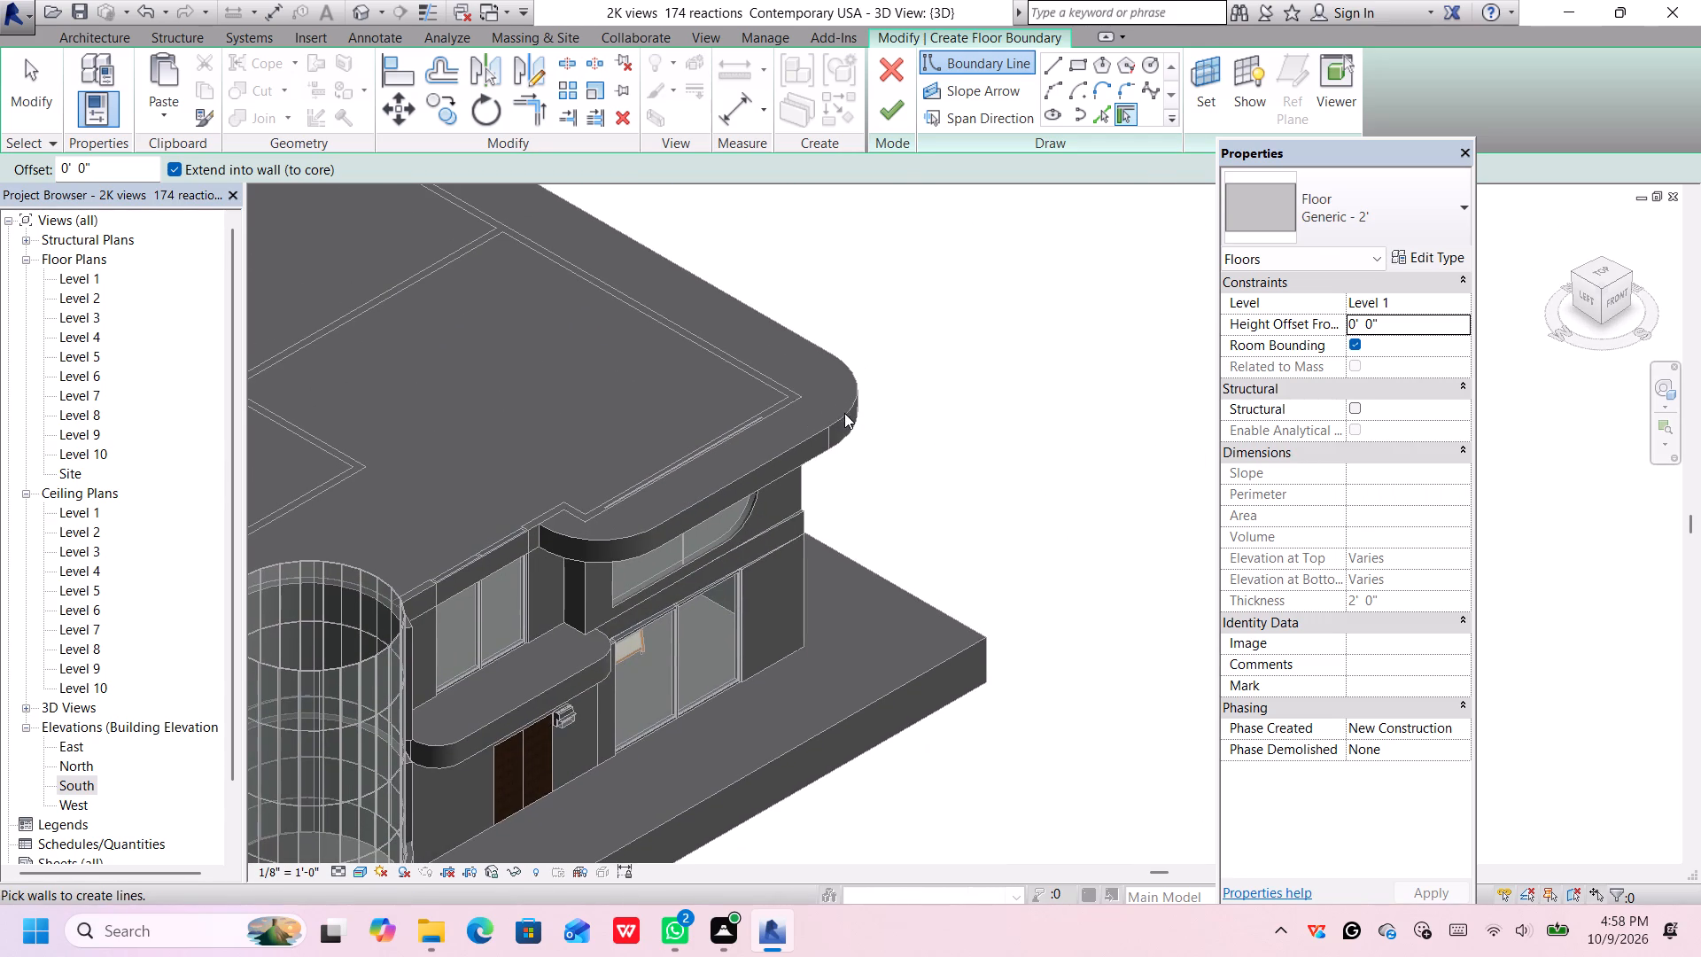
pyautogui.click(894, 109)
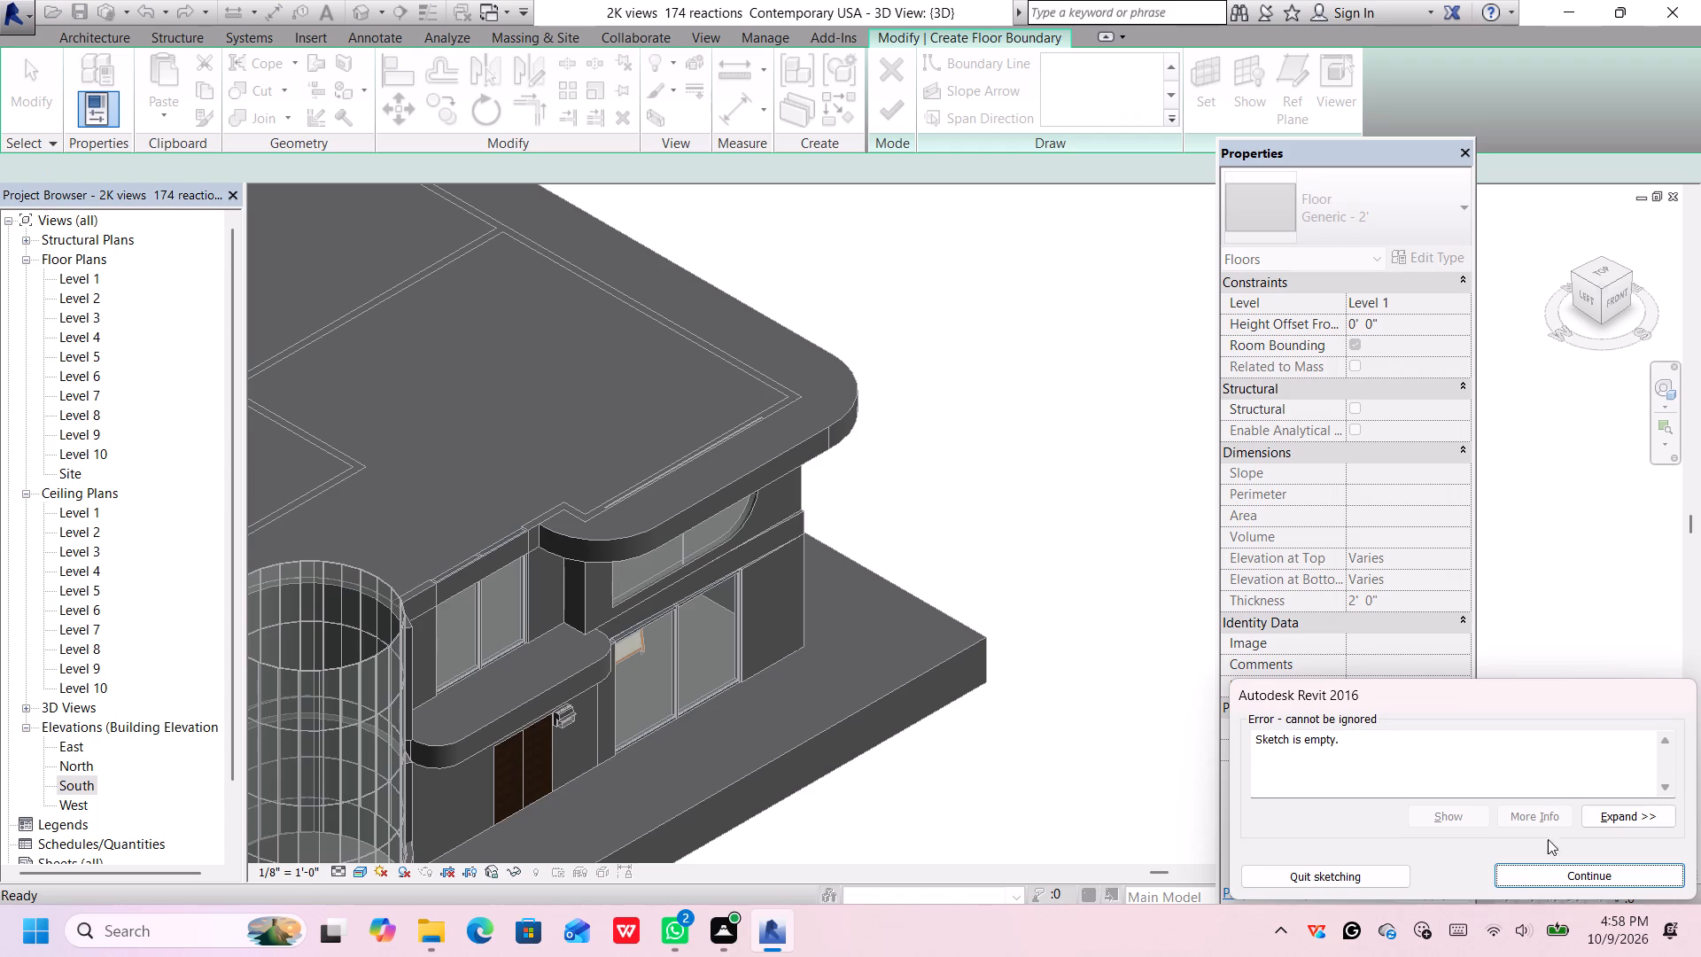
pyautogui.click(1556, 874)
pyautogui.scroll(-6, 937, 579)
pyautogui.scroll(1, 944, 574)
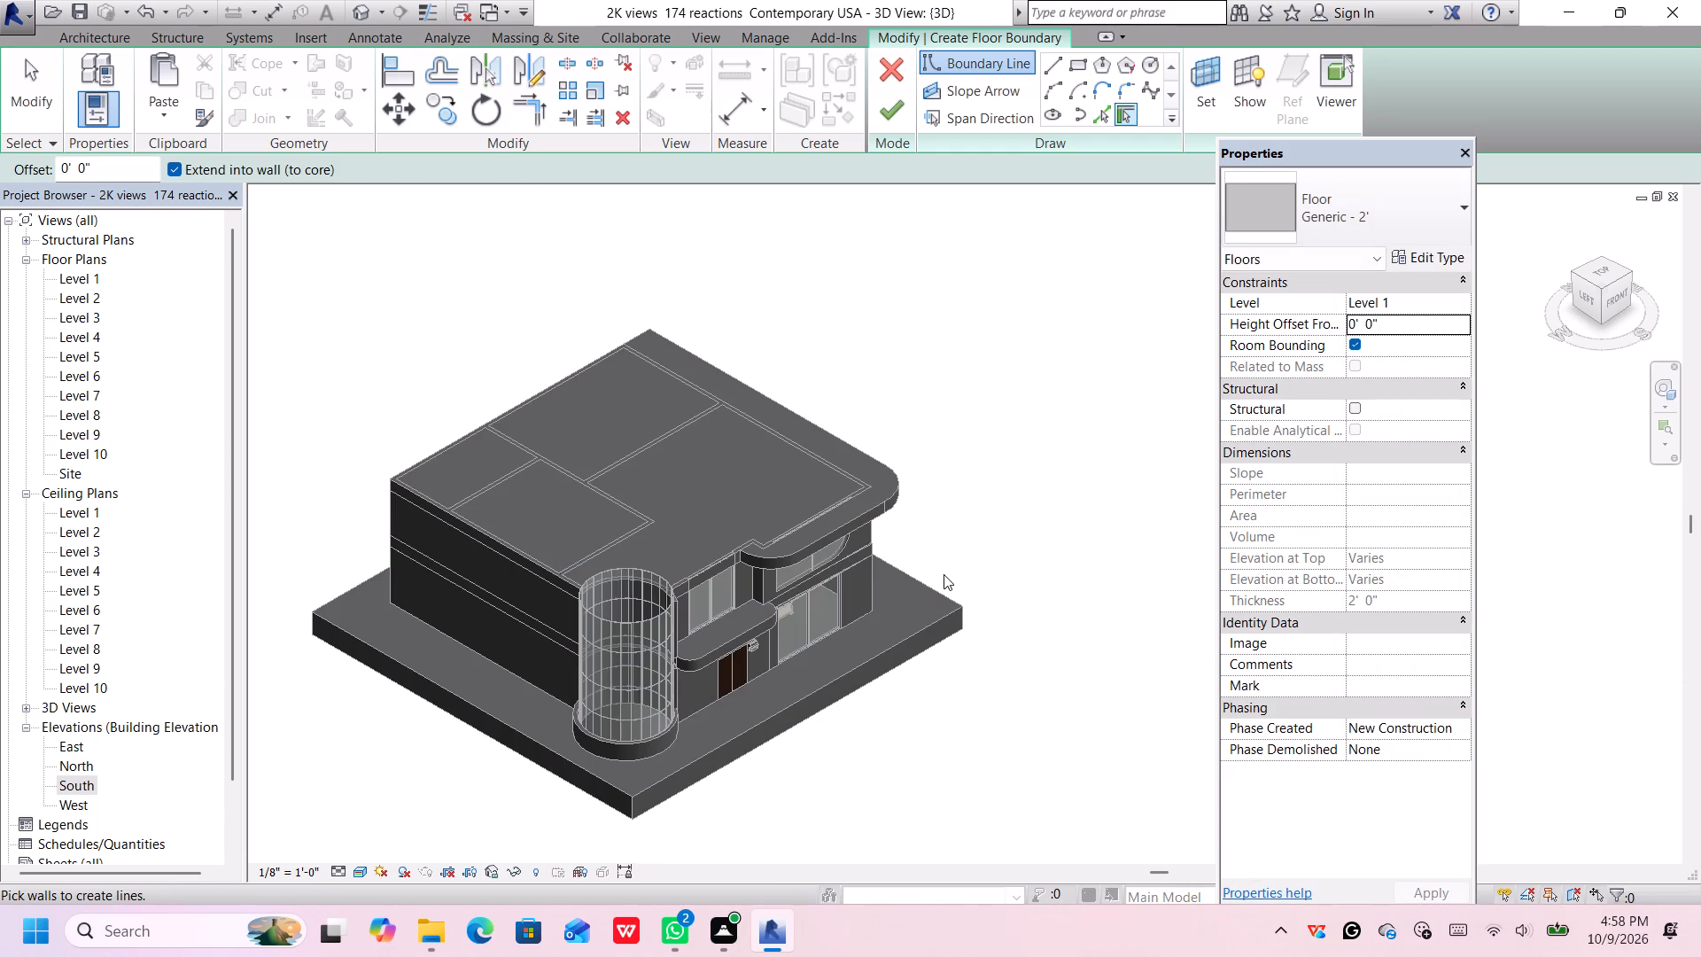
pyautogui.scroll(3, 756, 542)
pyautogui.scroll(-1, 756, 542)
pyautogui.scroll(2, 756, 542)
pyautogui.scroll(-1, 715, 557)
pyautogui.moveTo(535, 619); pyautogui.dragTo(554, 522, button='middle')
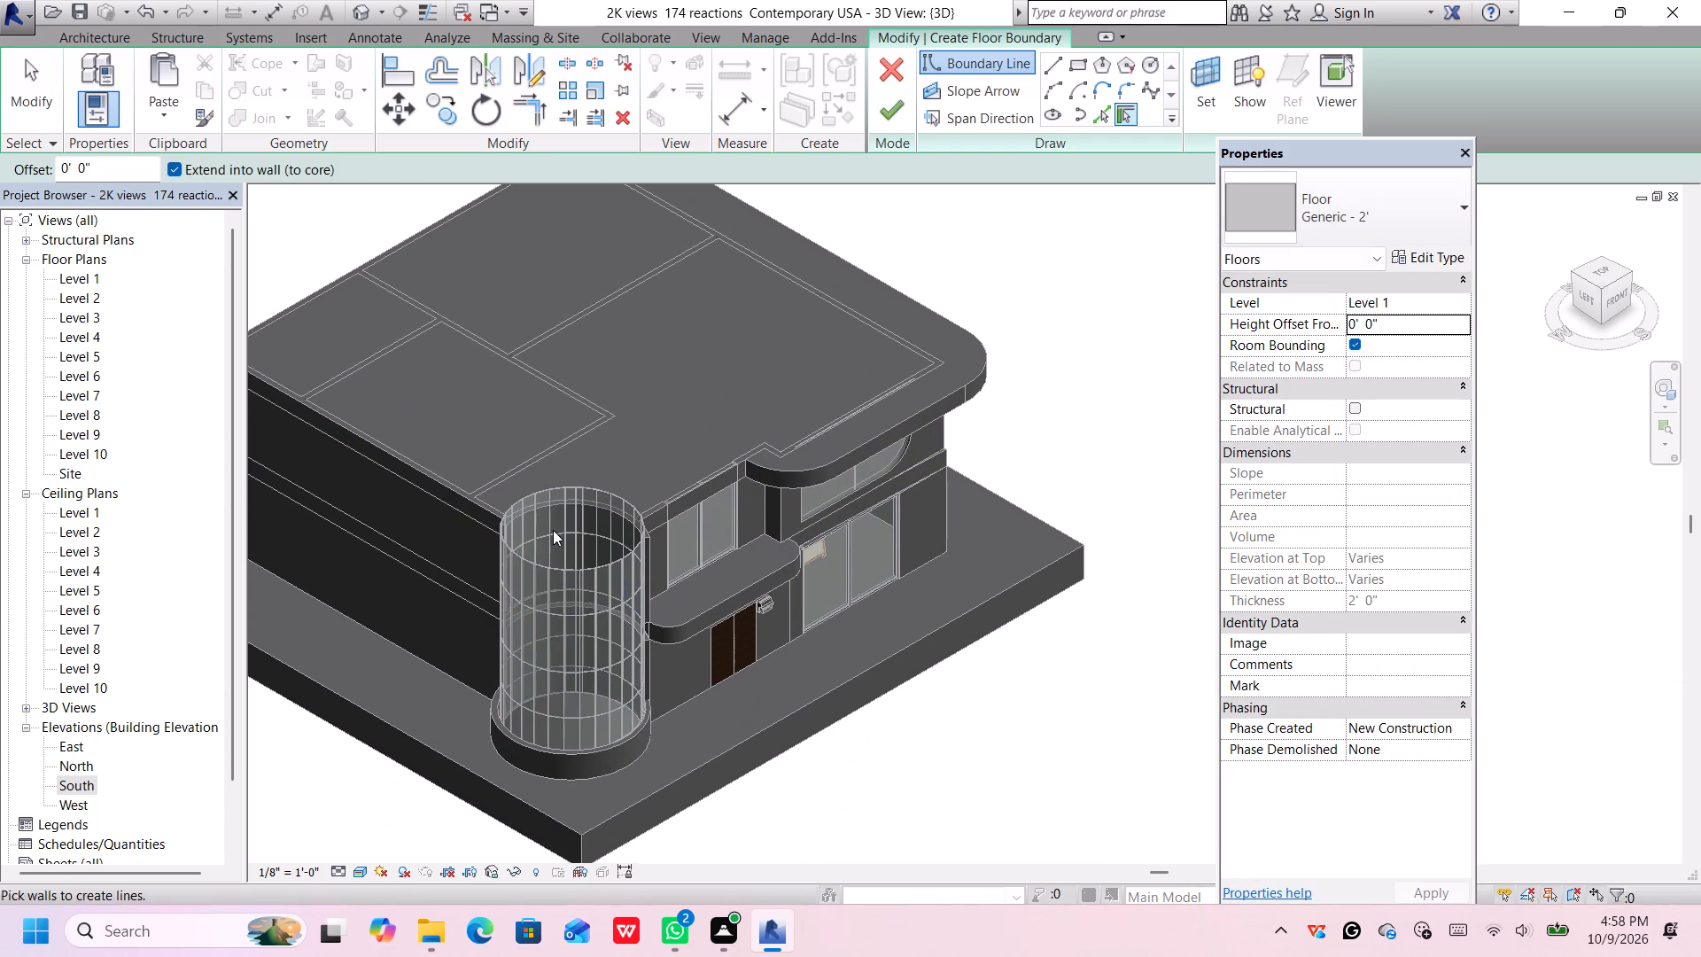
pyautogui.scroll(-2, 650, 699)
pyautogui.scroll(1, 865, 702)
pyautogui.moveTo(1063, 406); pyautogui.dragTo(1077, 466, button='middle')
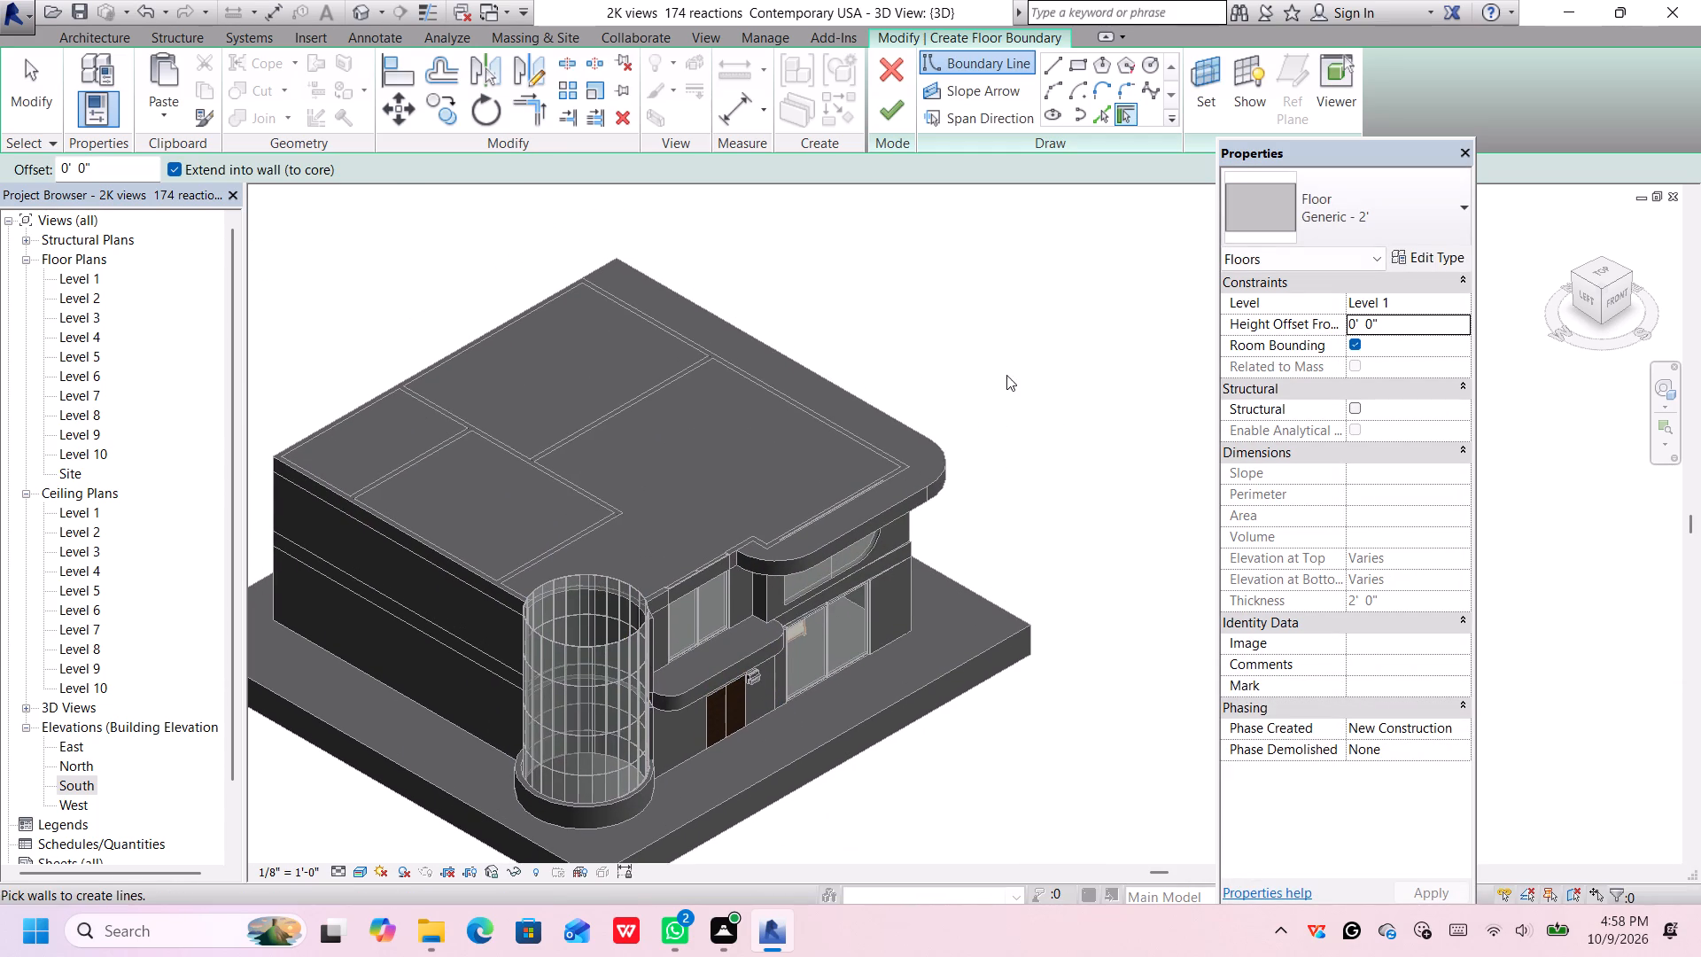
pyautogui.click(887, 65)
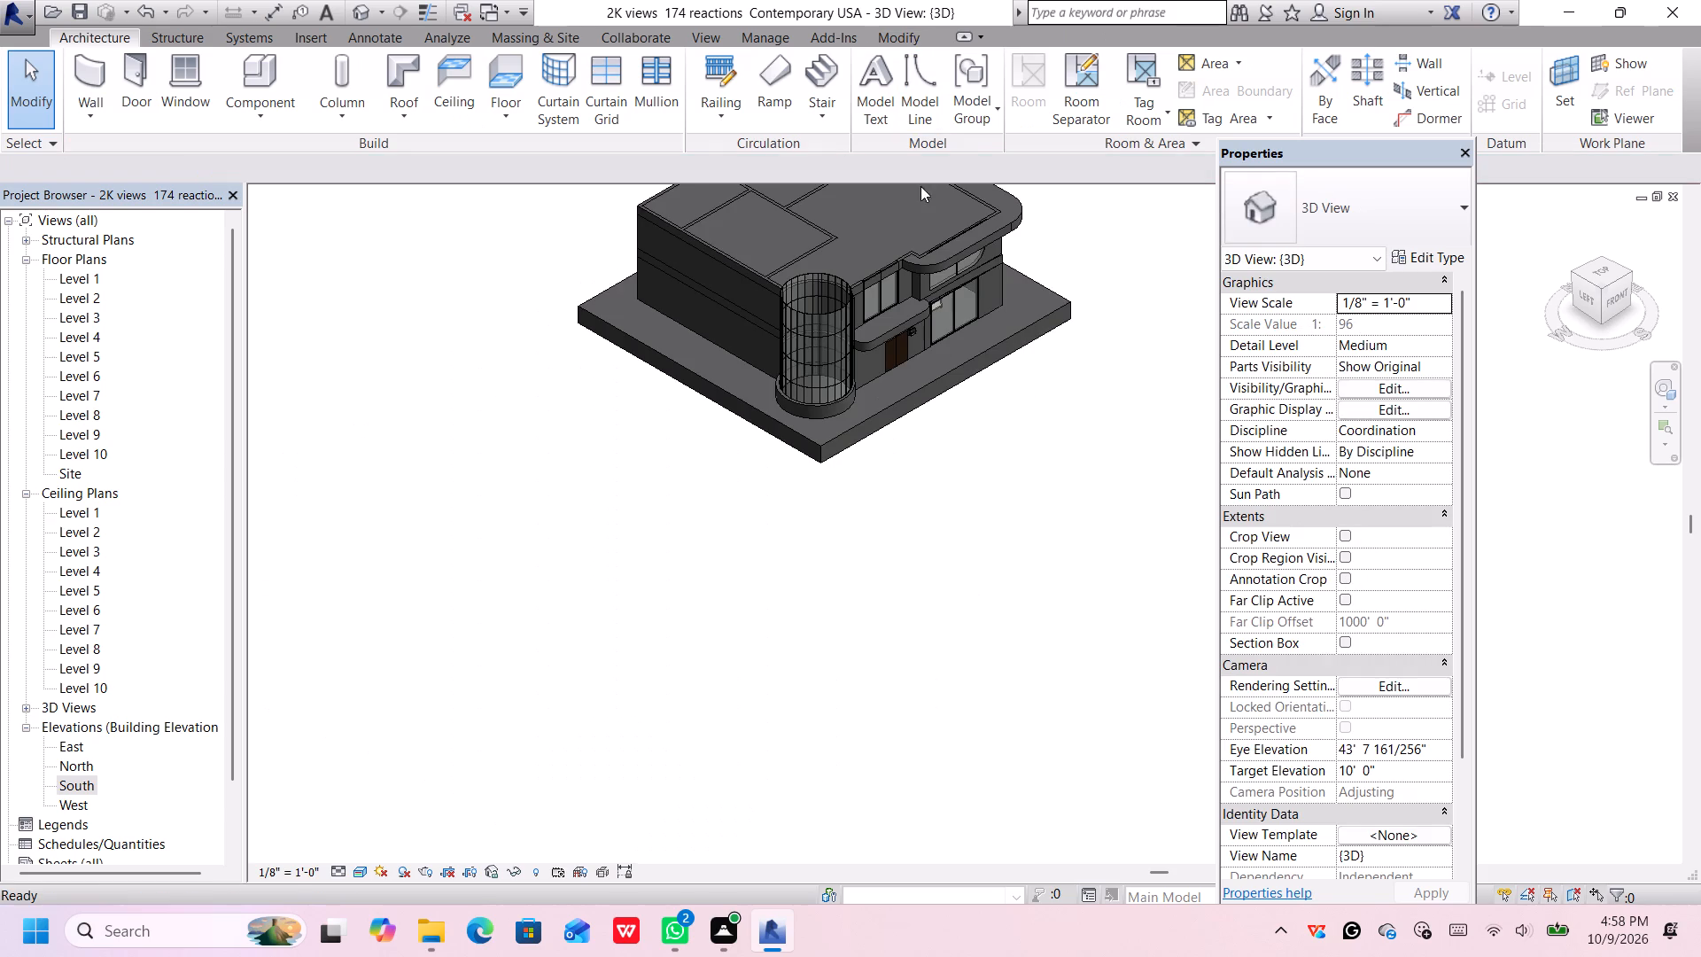
# Set the Level 3 floor's height offset from level to 4' 0".
pyautogui.moveTo(1011, 259); pyautogui.dragTo(859, 450, button='middle')
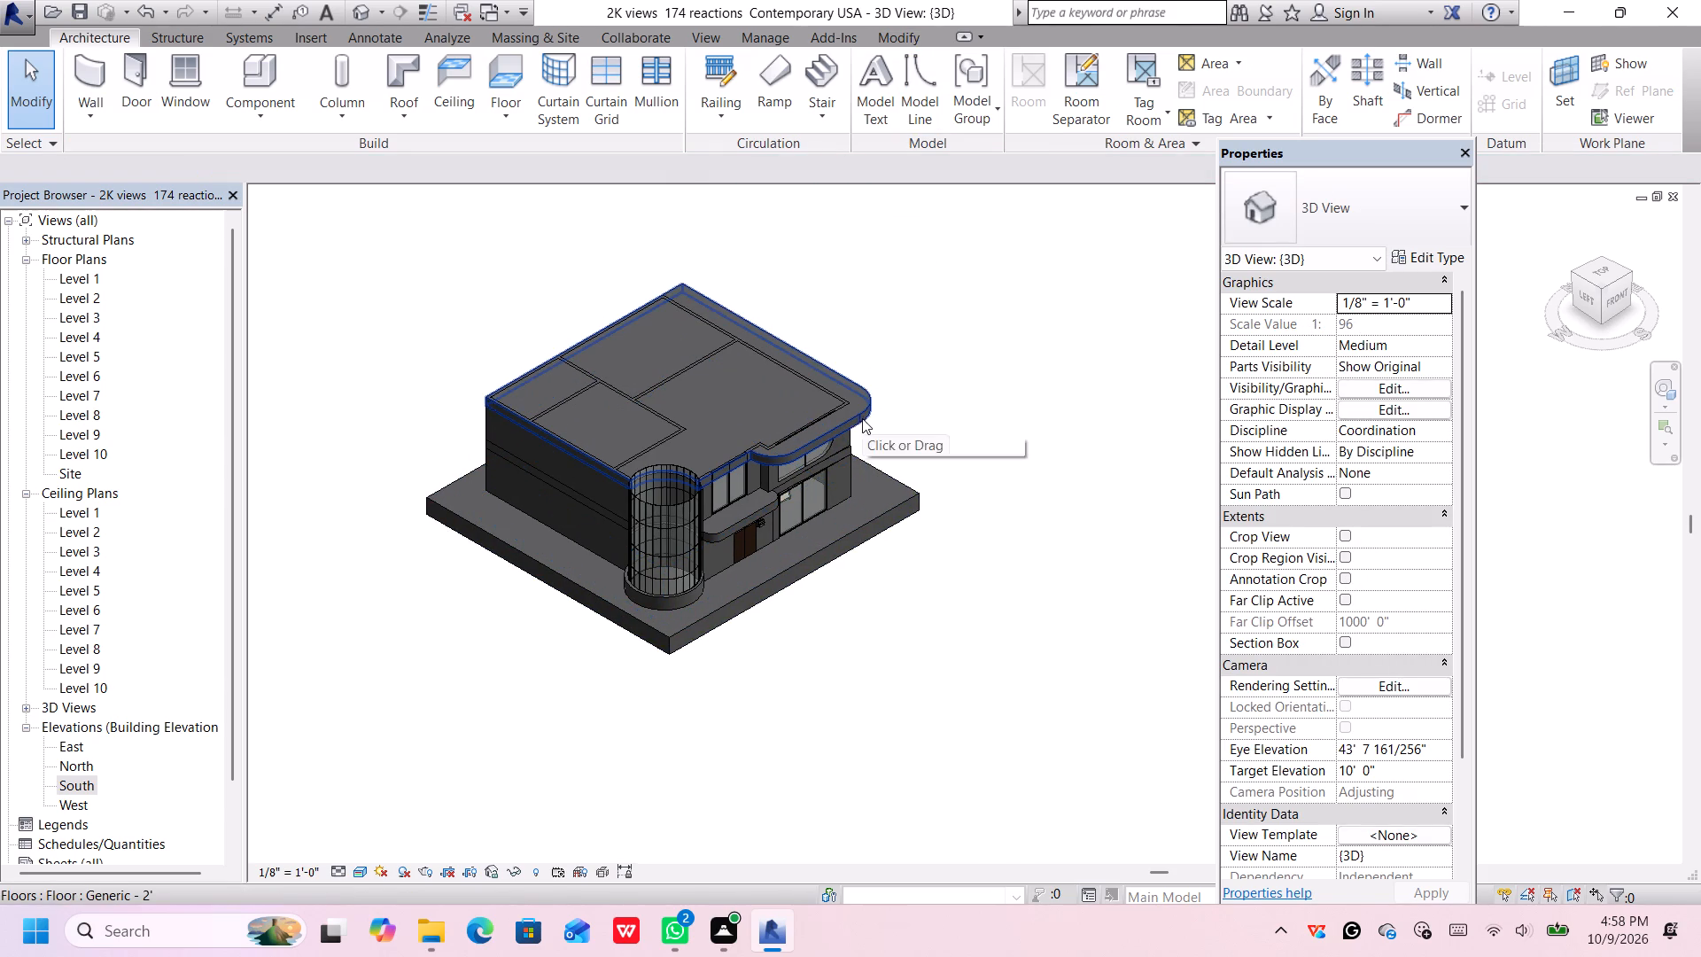
pyautogui.click(855, 412)
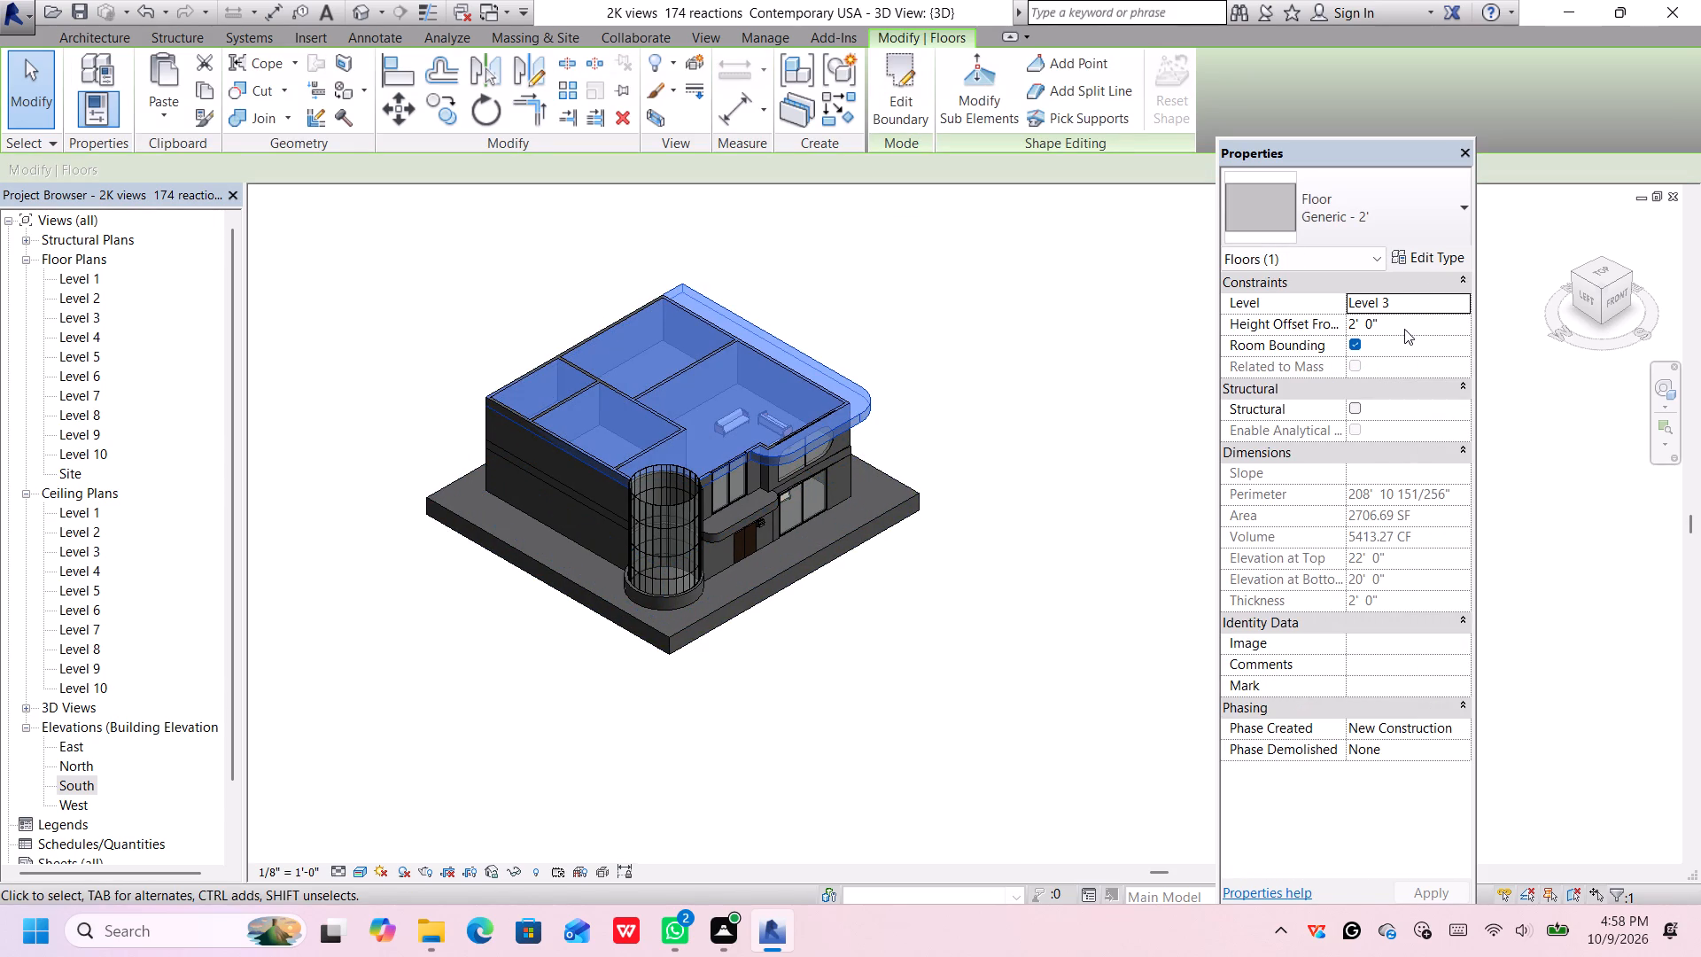
pyautogui.scroll(2, 922, 415)
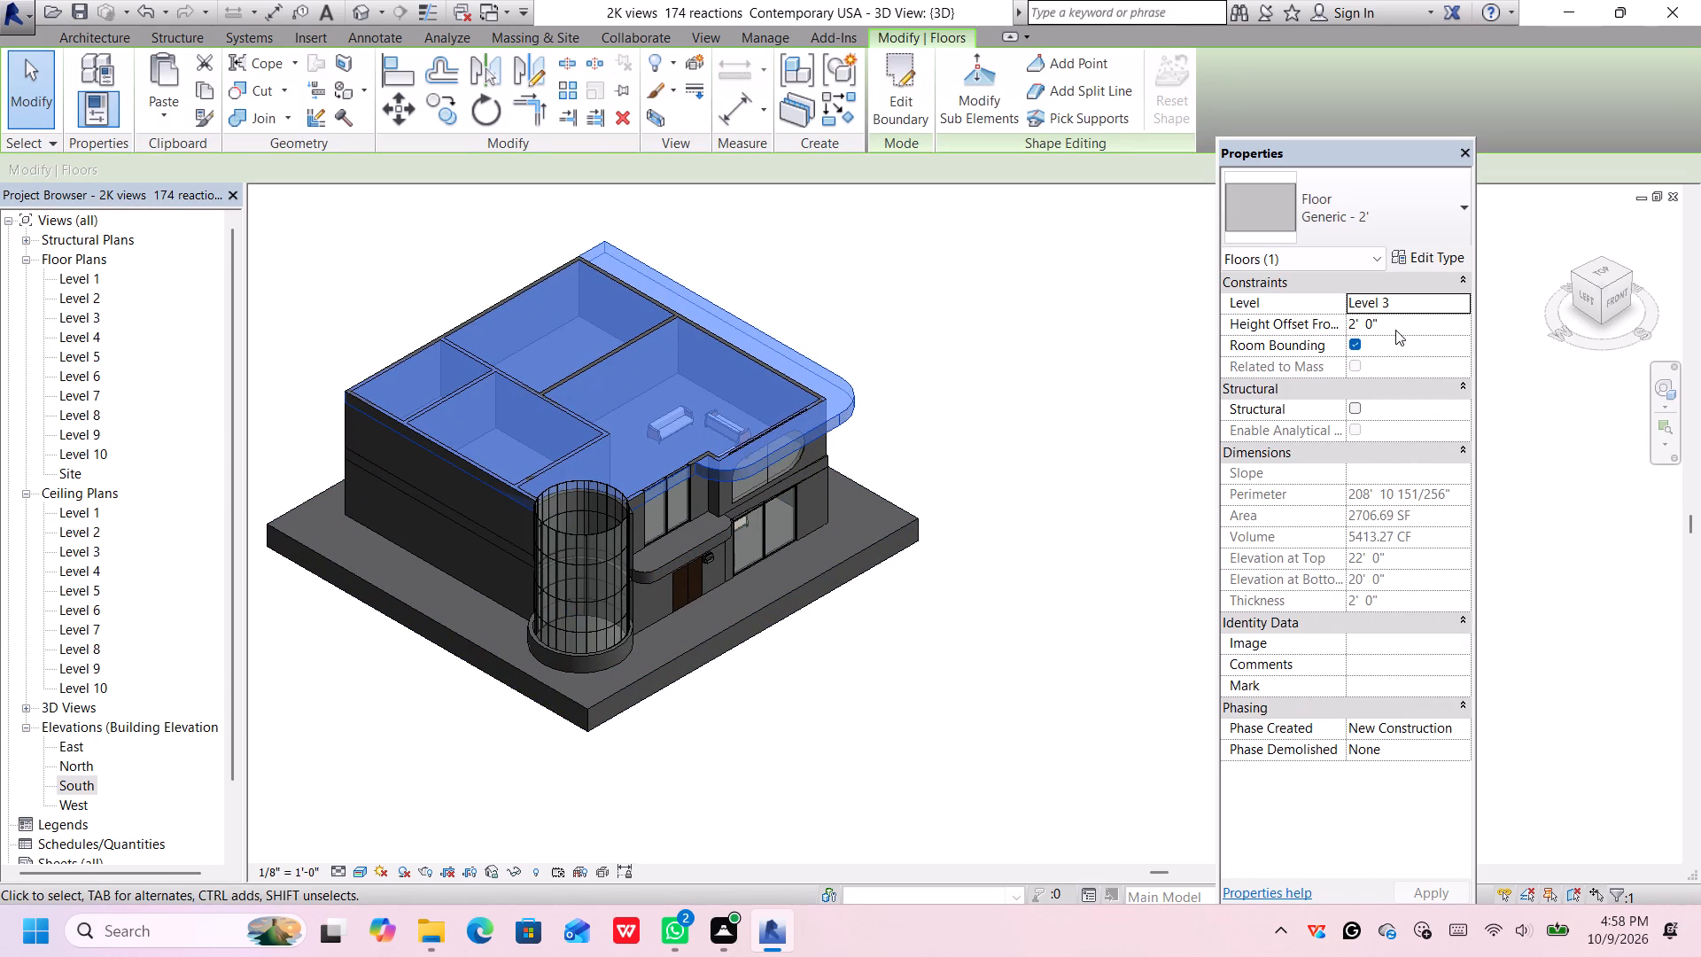
pyautogui.click(1394, 323)
pyautogui.press('BackSpace')
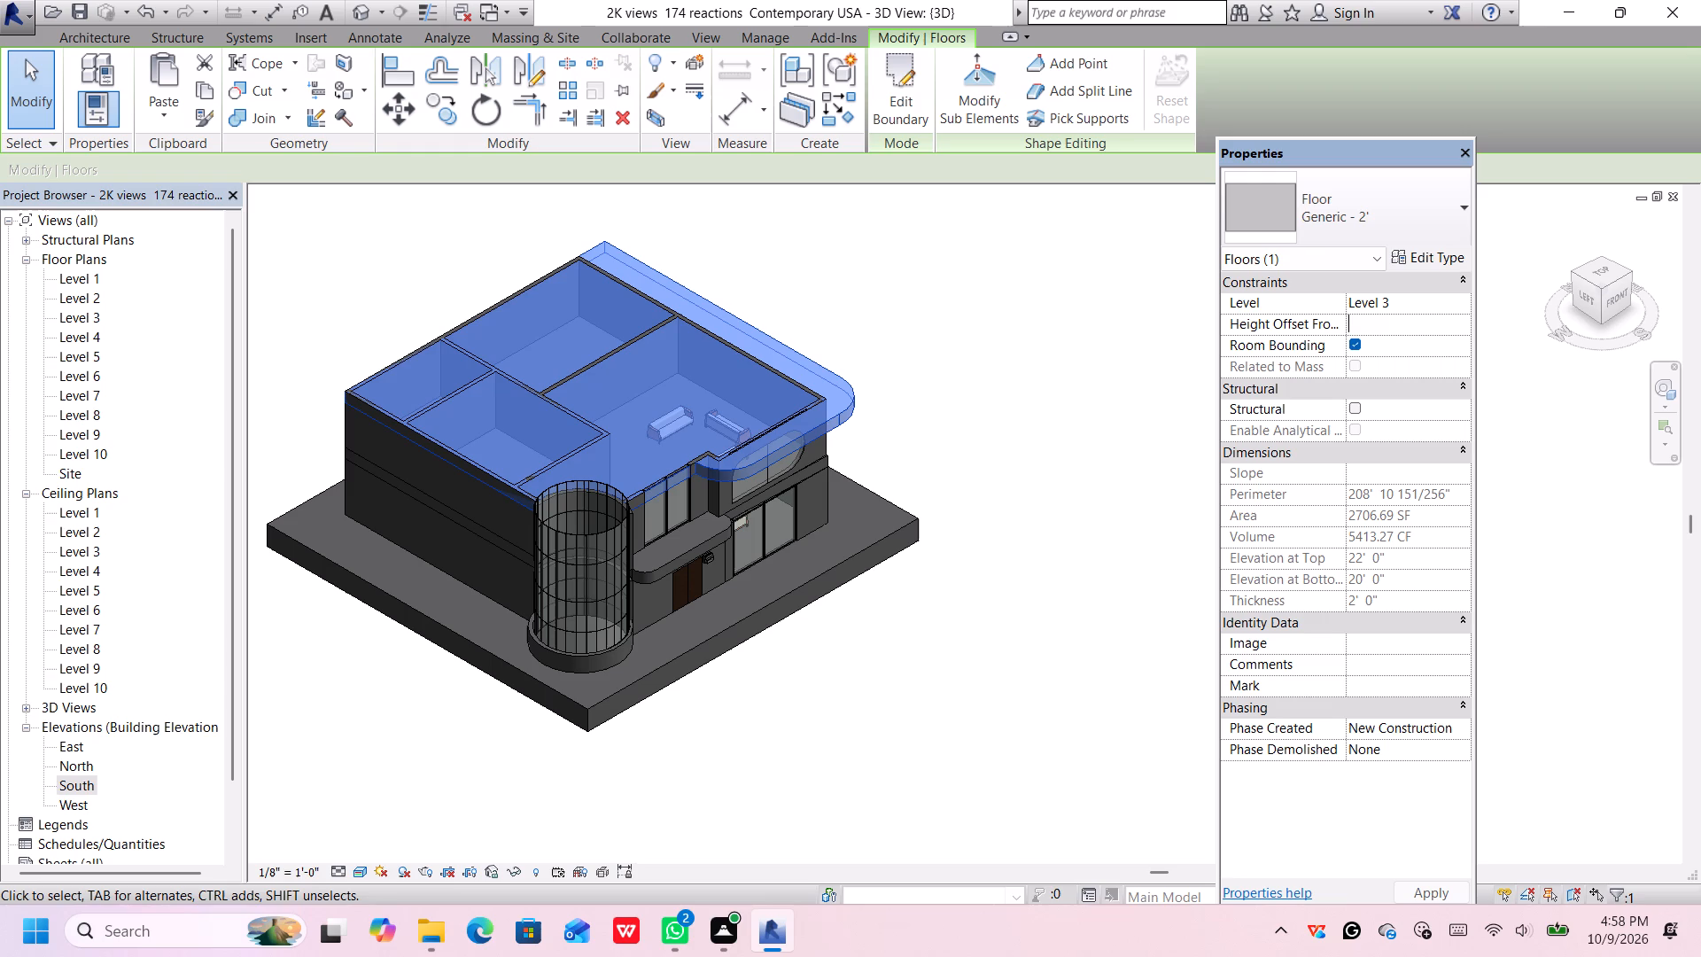
pyautogui.write("4'")
pyautogui.press('Return')
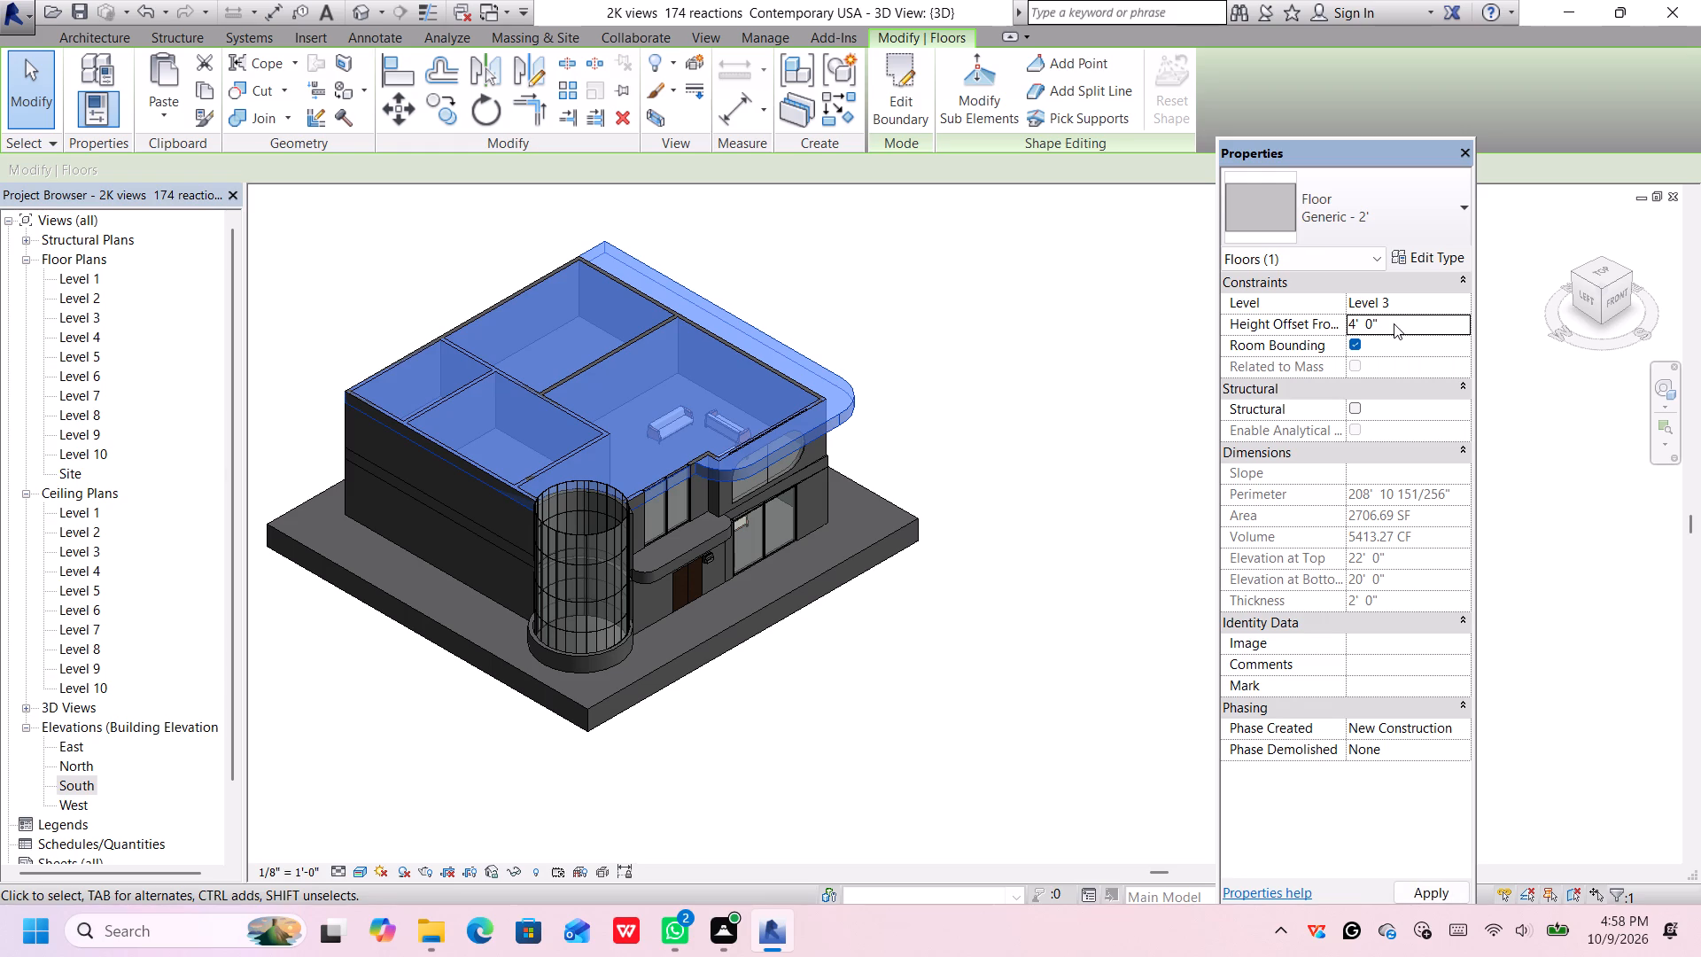
pyautogui.press('Return')
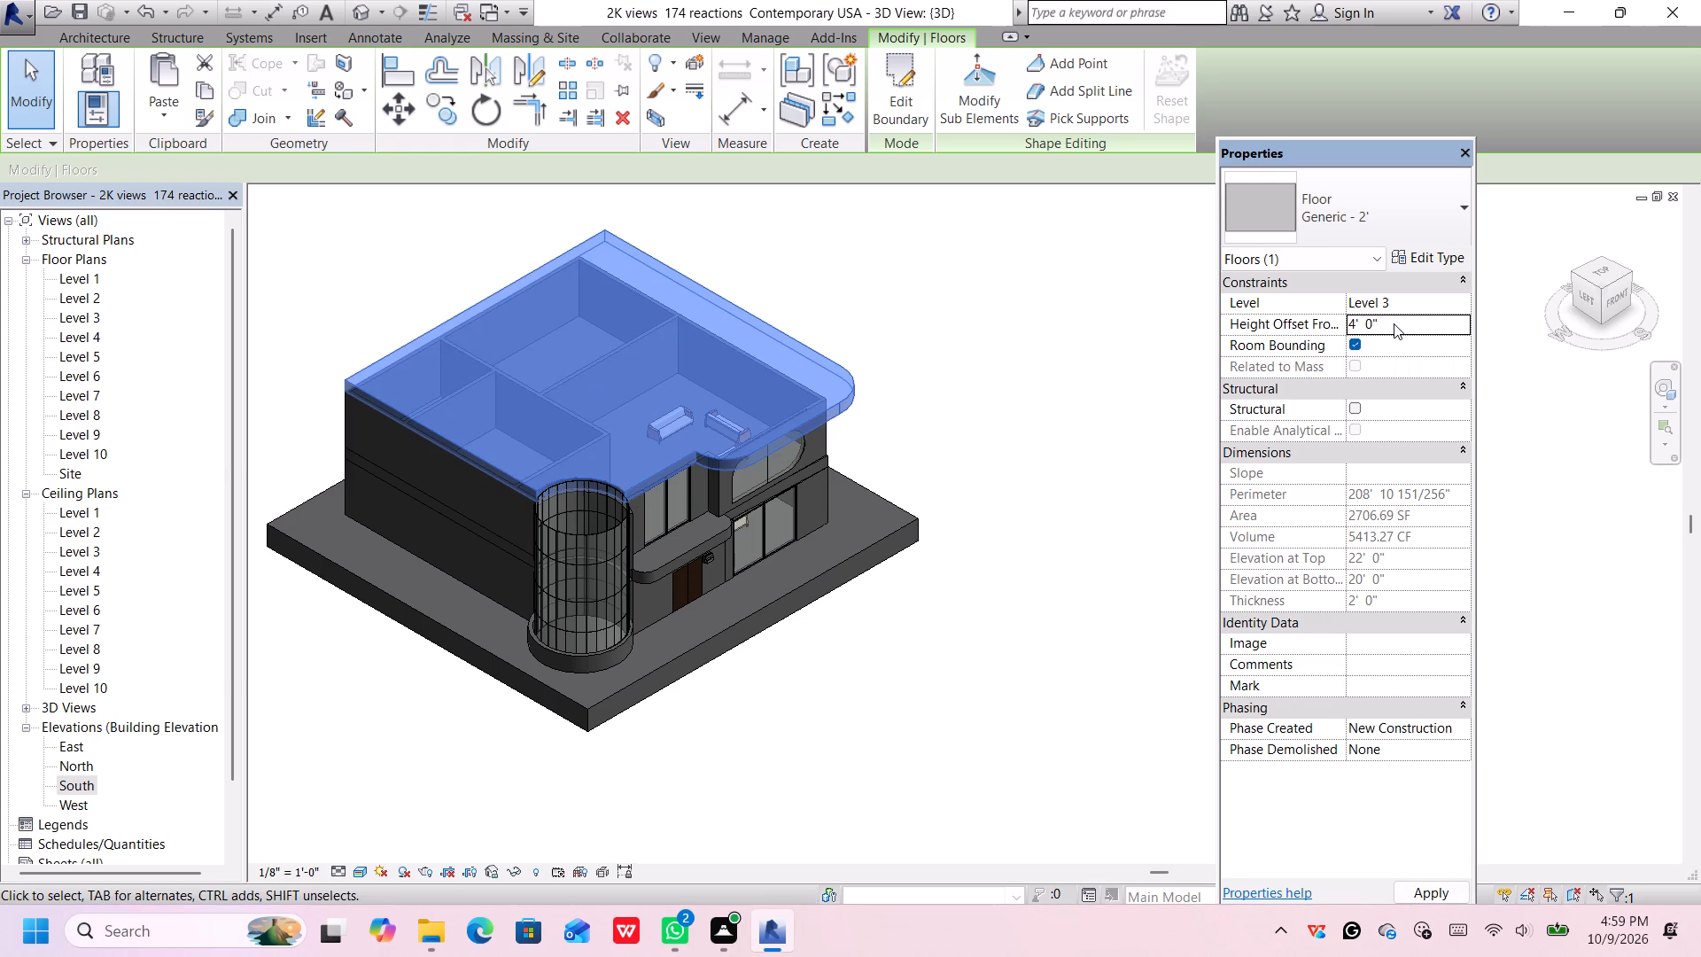
pyautogui.click(1079, 461)
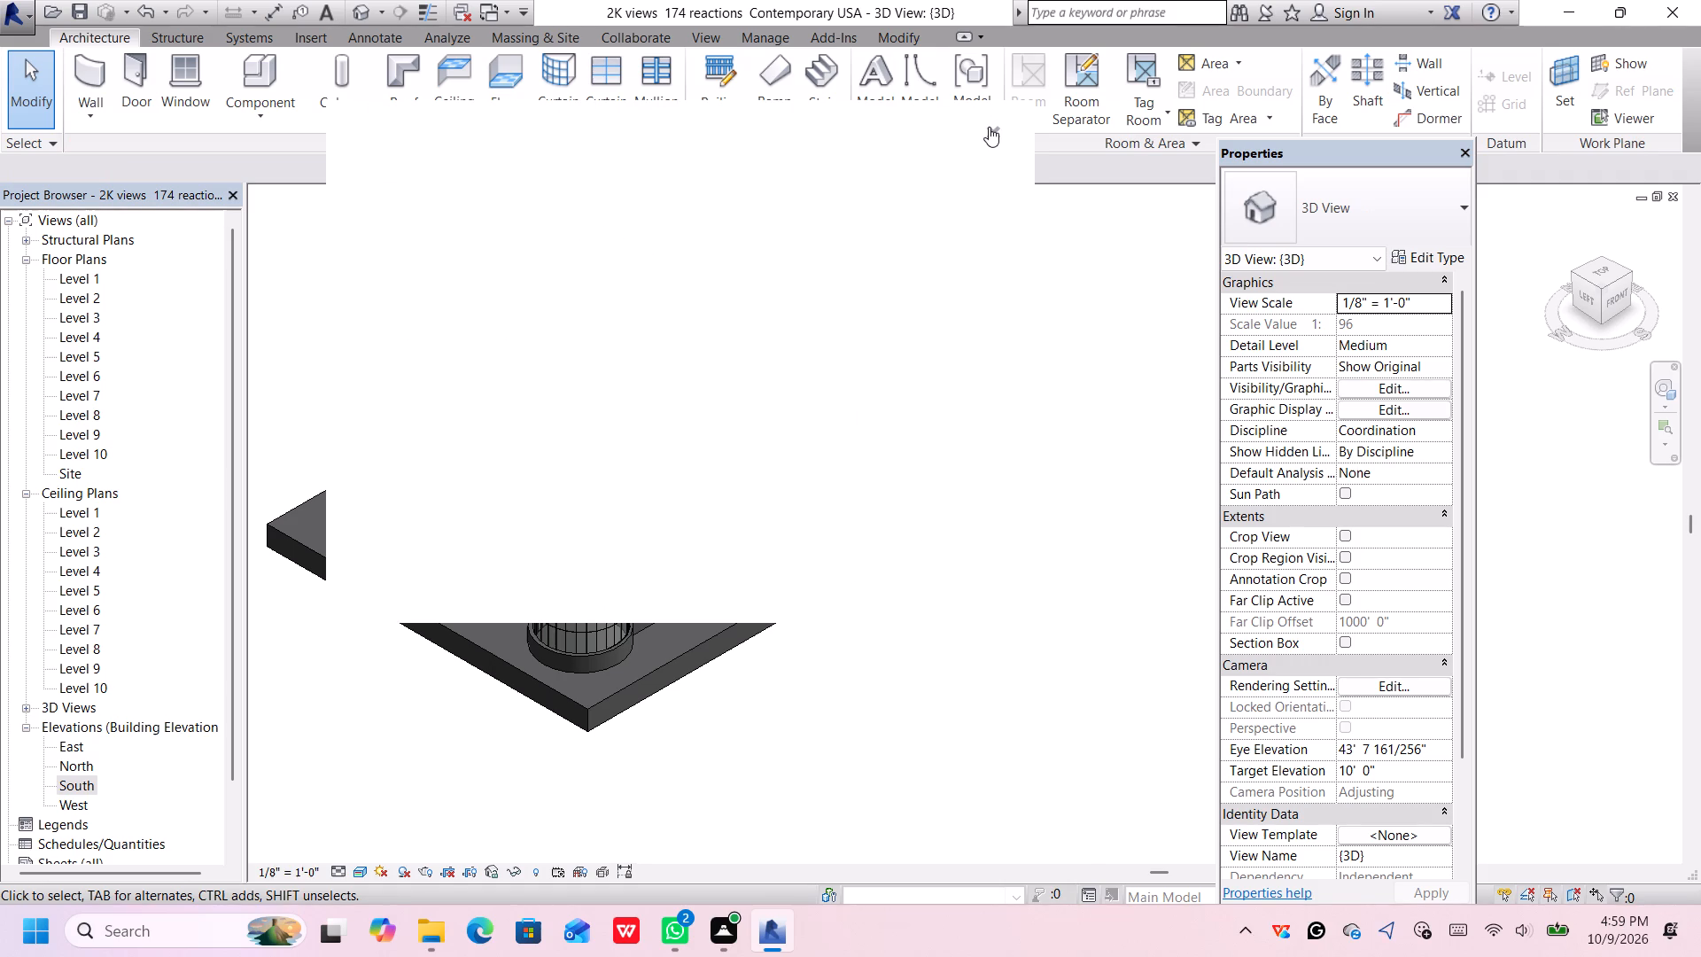
pyautogui.click(989, 127)
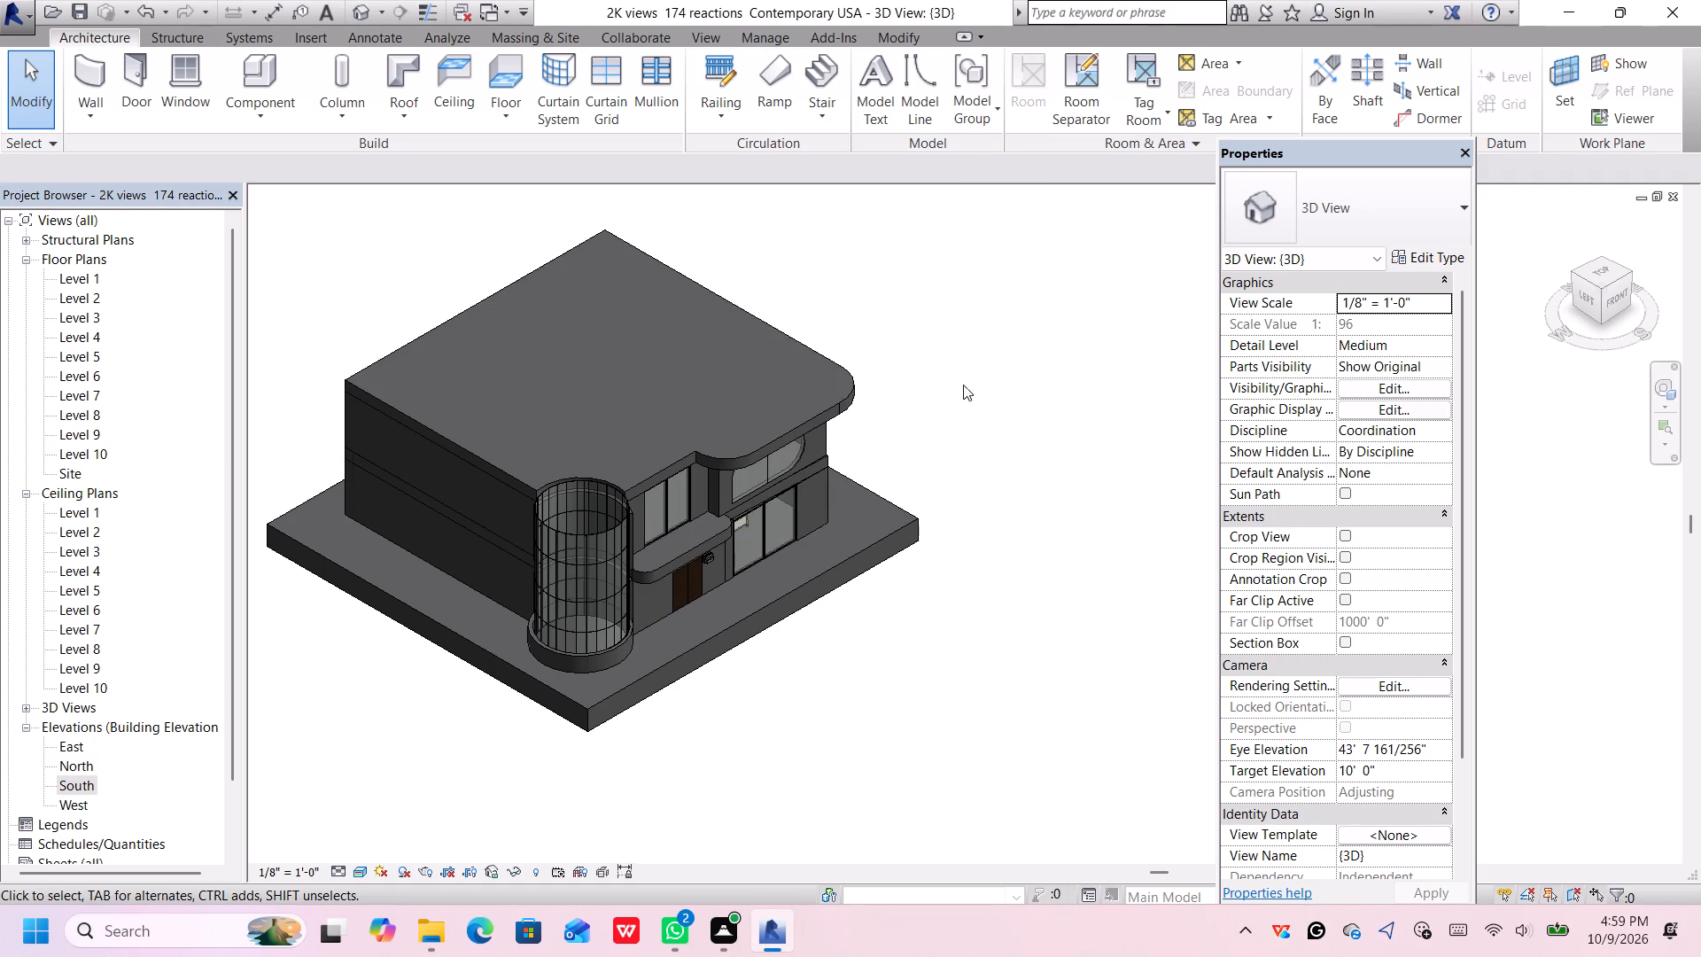
# Start a Handrail - Rectangular railing path with a straight line about 14' 6" long, parallel to the entrance canopy's front edge.
pyautogui.moveTo(1004, 388); pyautogui.dragTo(1077, 404, button='middle')
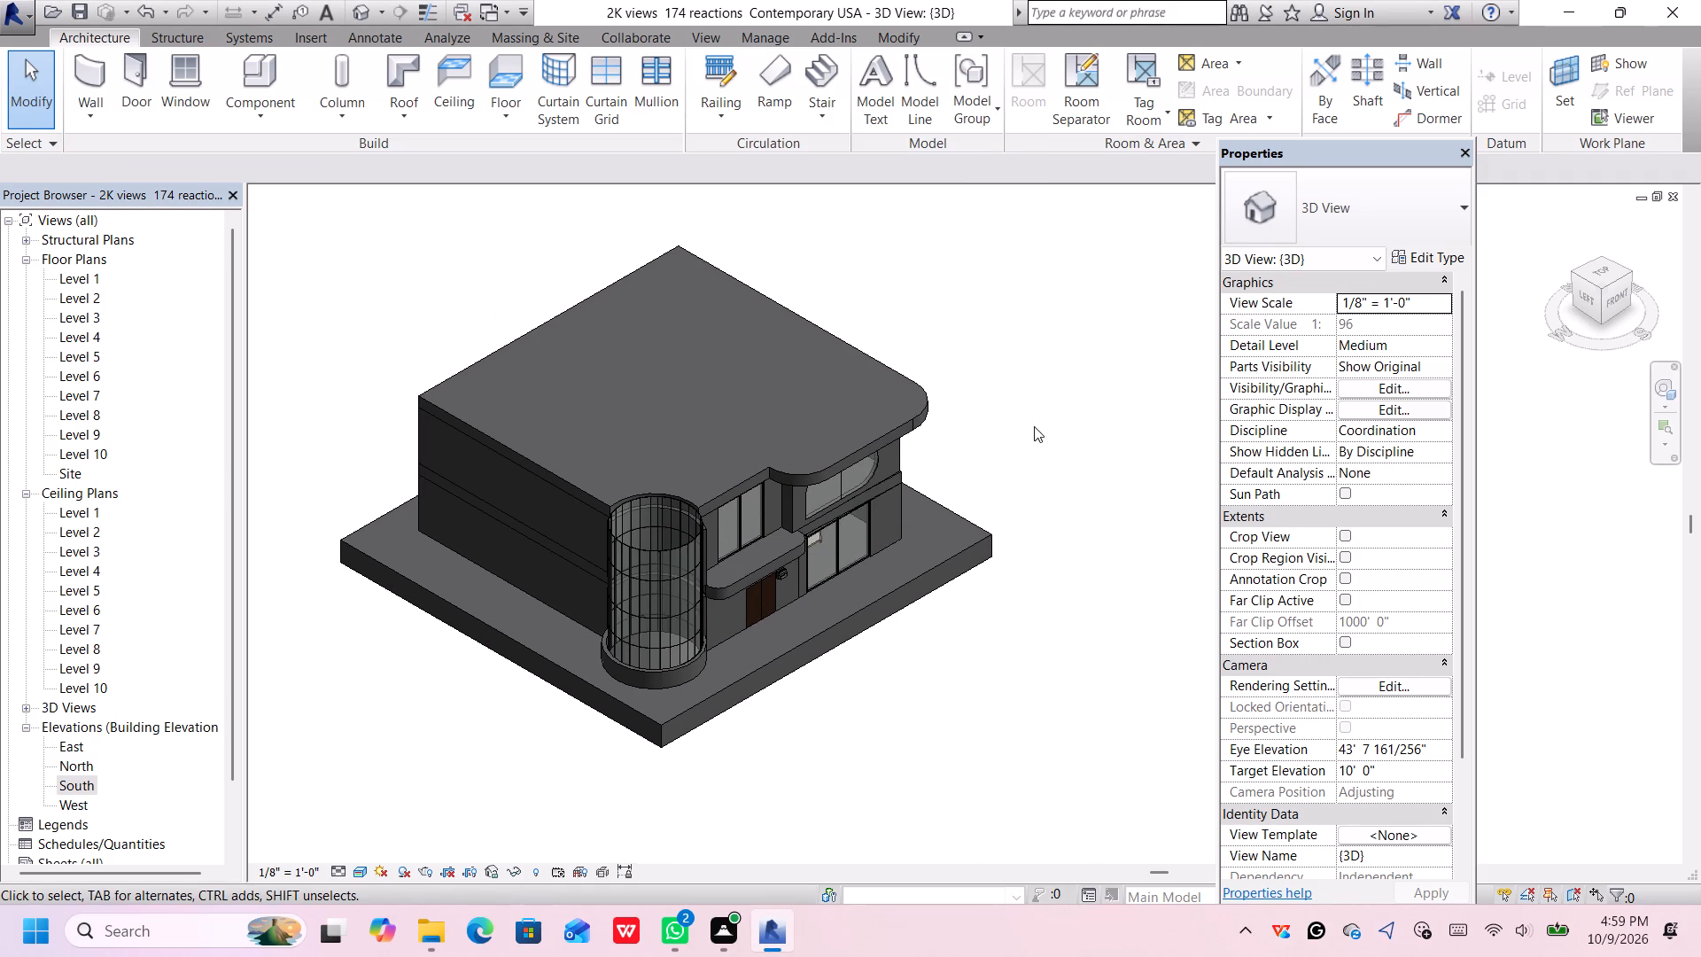
pyautogui.moveTo(1033, 428); pyautogui.dragTo(781, 352, button='middle')
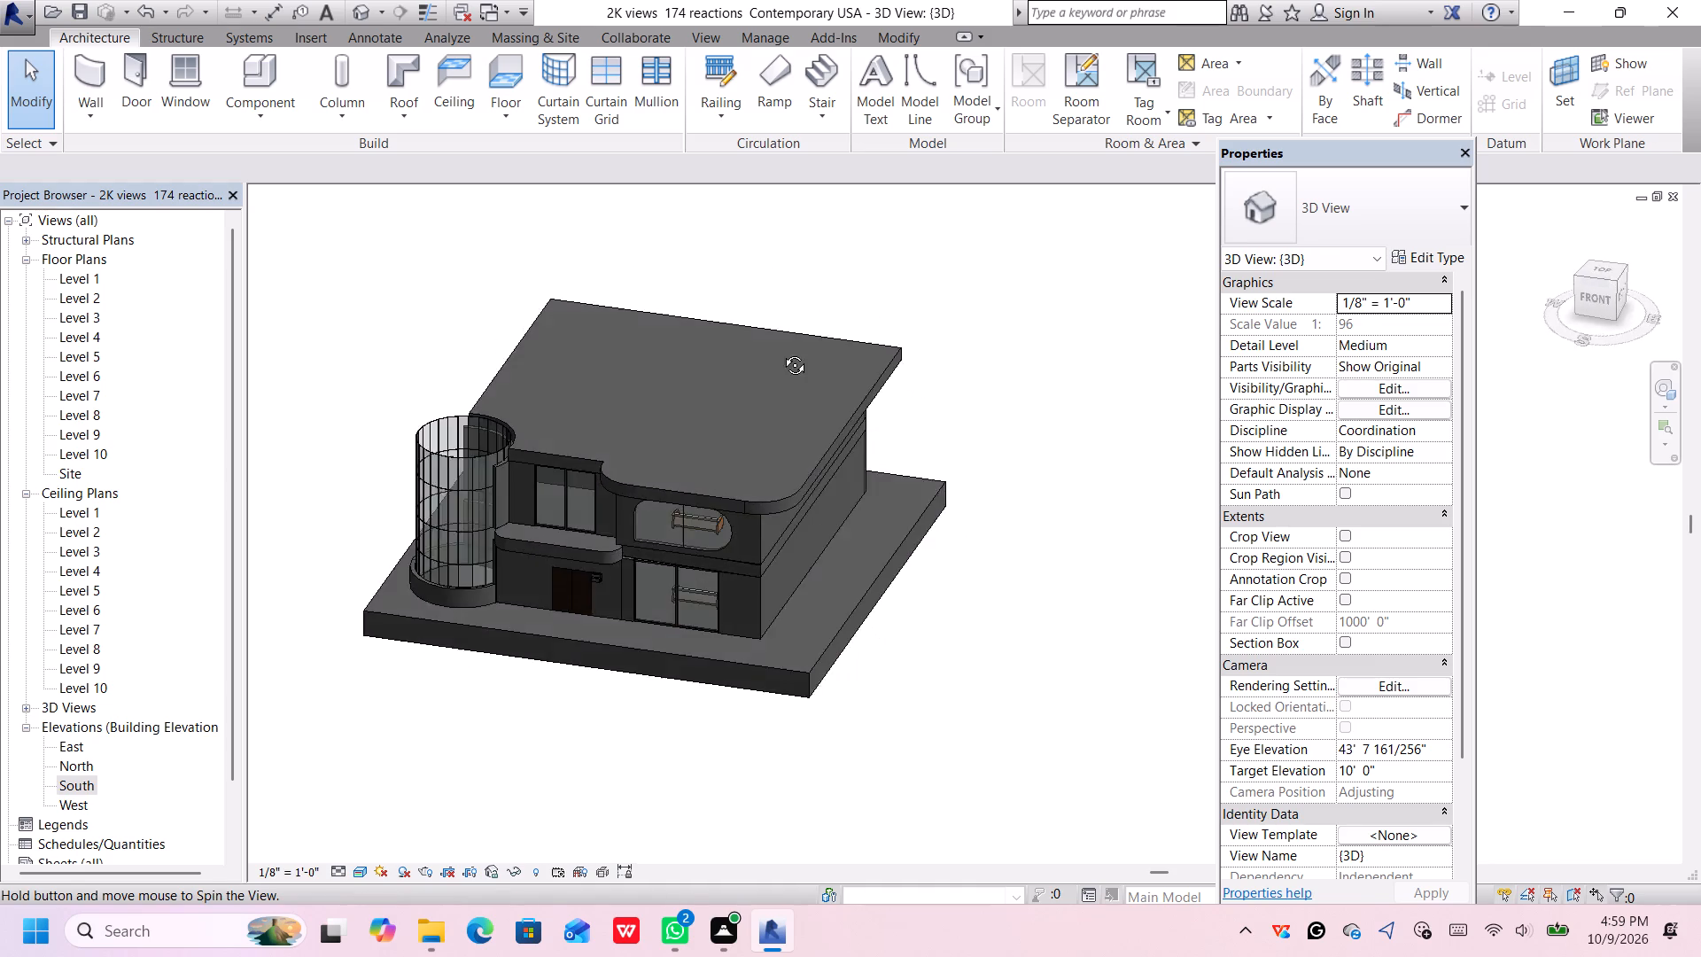
pyautogui.moveTo(781, 352); pyautogui.dragTo(803, 298, button='middle')
pyautogui.keyDown('shift'); pyautogui.moveTo(827, 221); pyautogui.dragTo(817, 453, button='middle'); pyautogui.keyUp('shift')
pyautogui.scroll(4, 493, 631)
pyautogui.scroll(5, 563, 553)
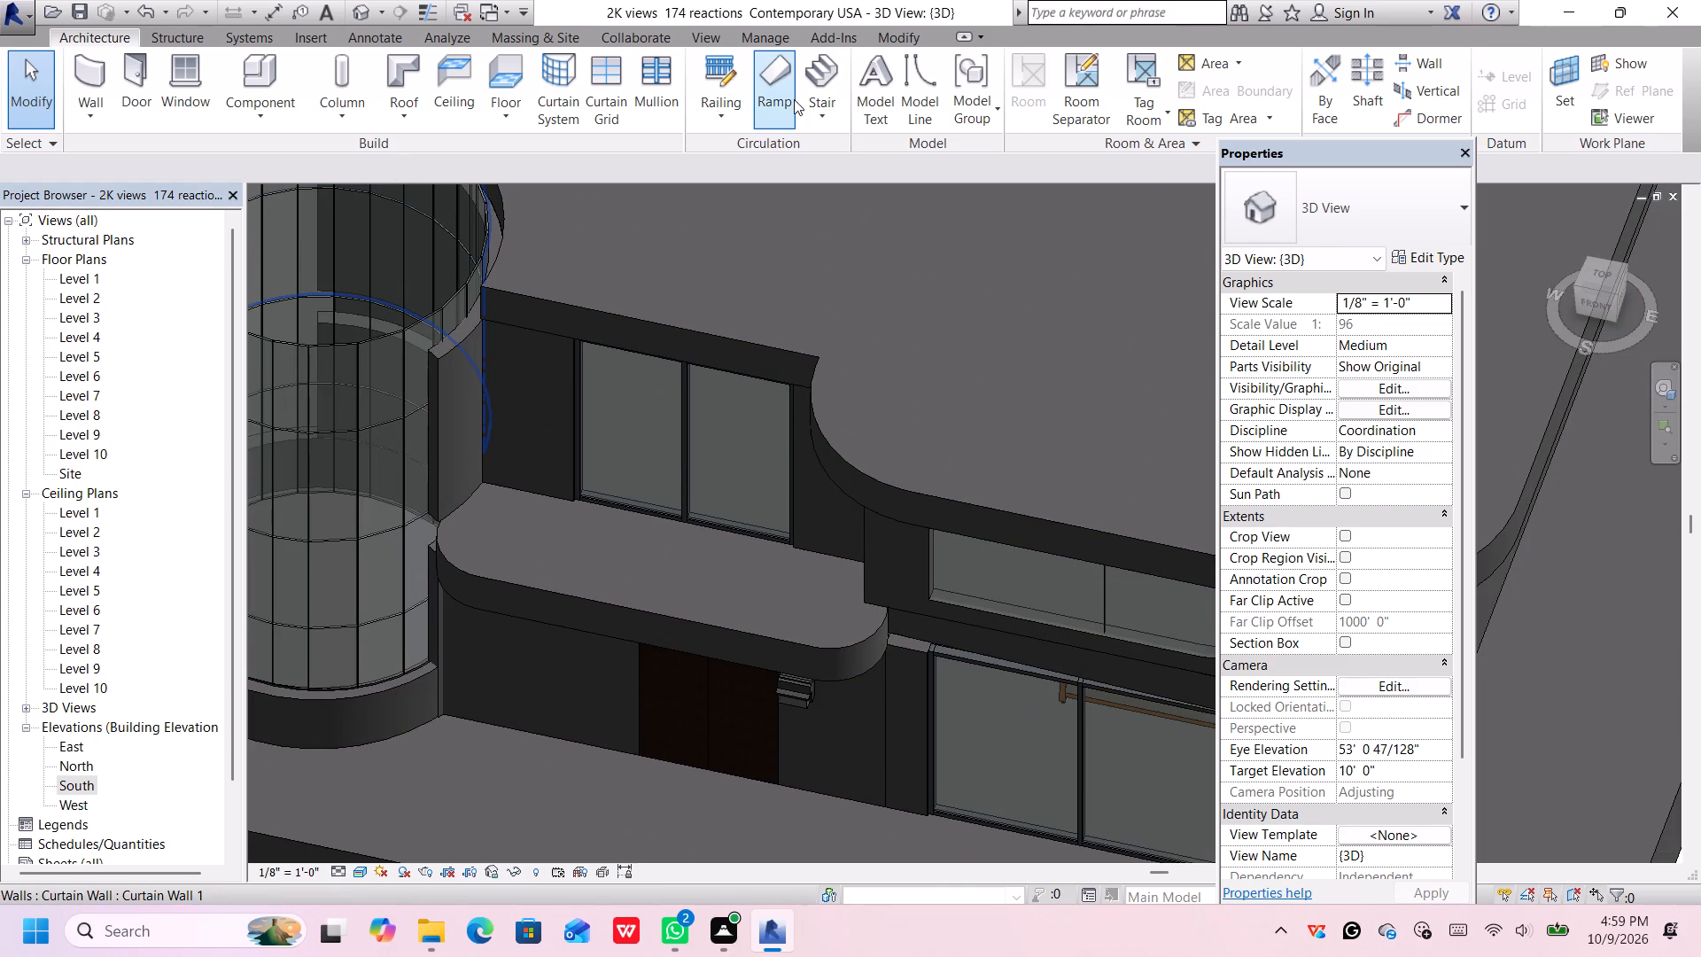
pyautogui.click(718, 68)
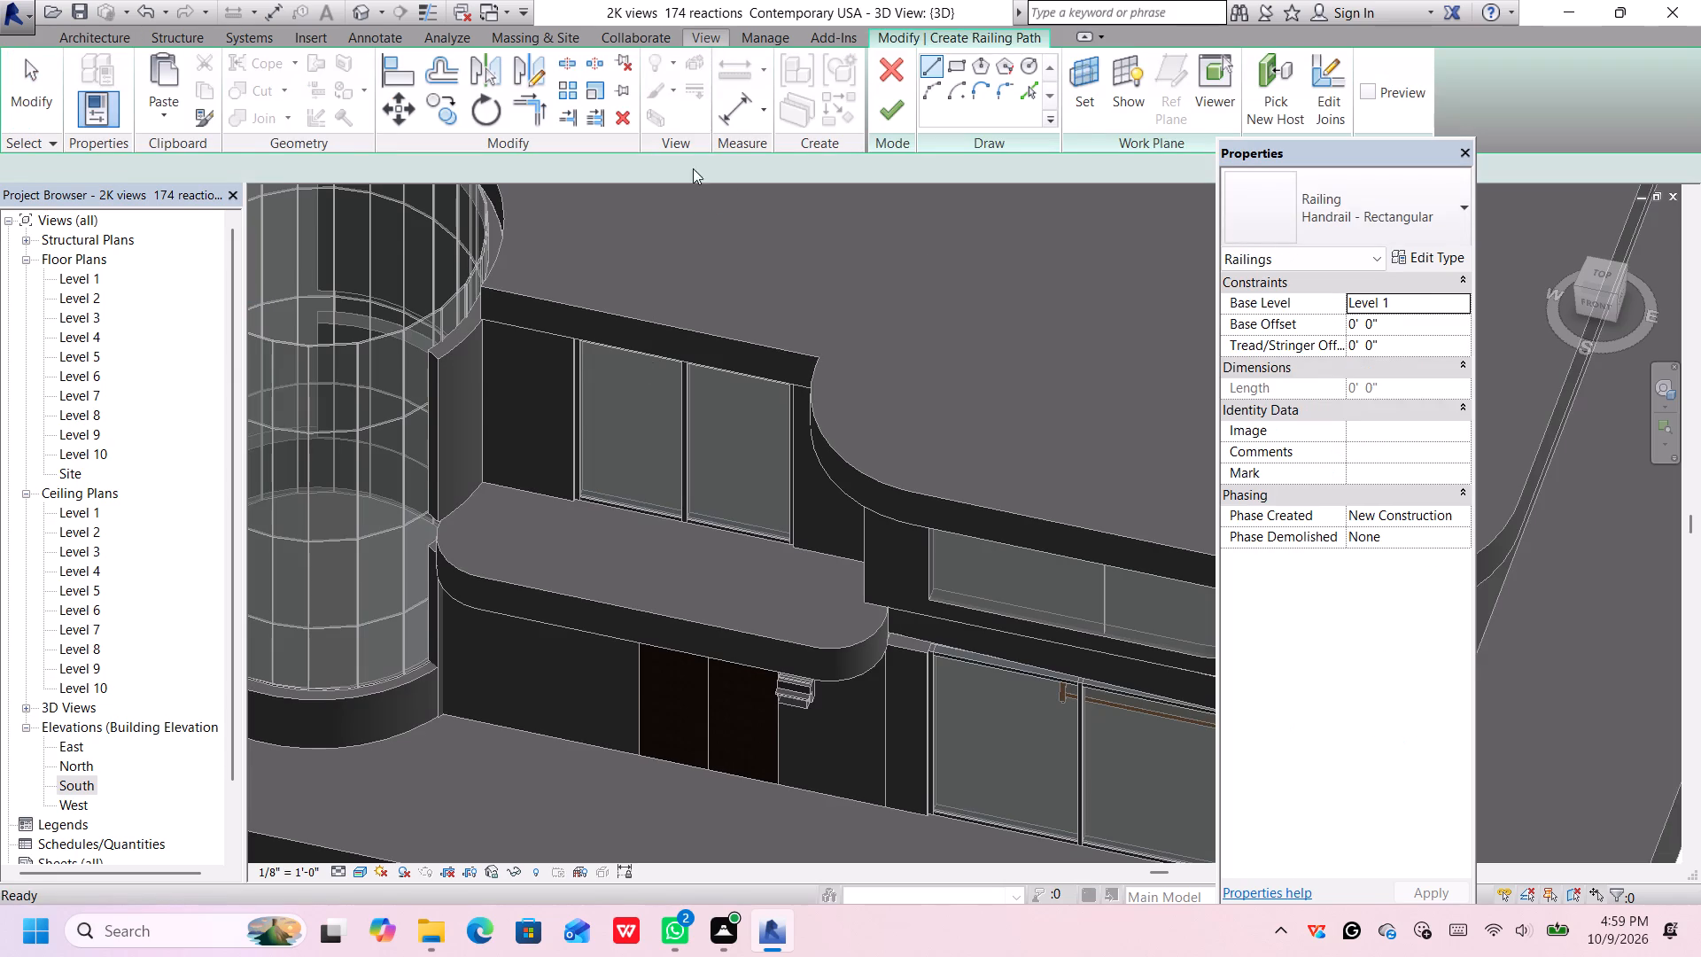
pyautogui.scroll(-2, 465, 526)
pyautogui.scroll(5, 465, 526)
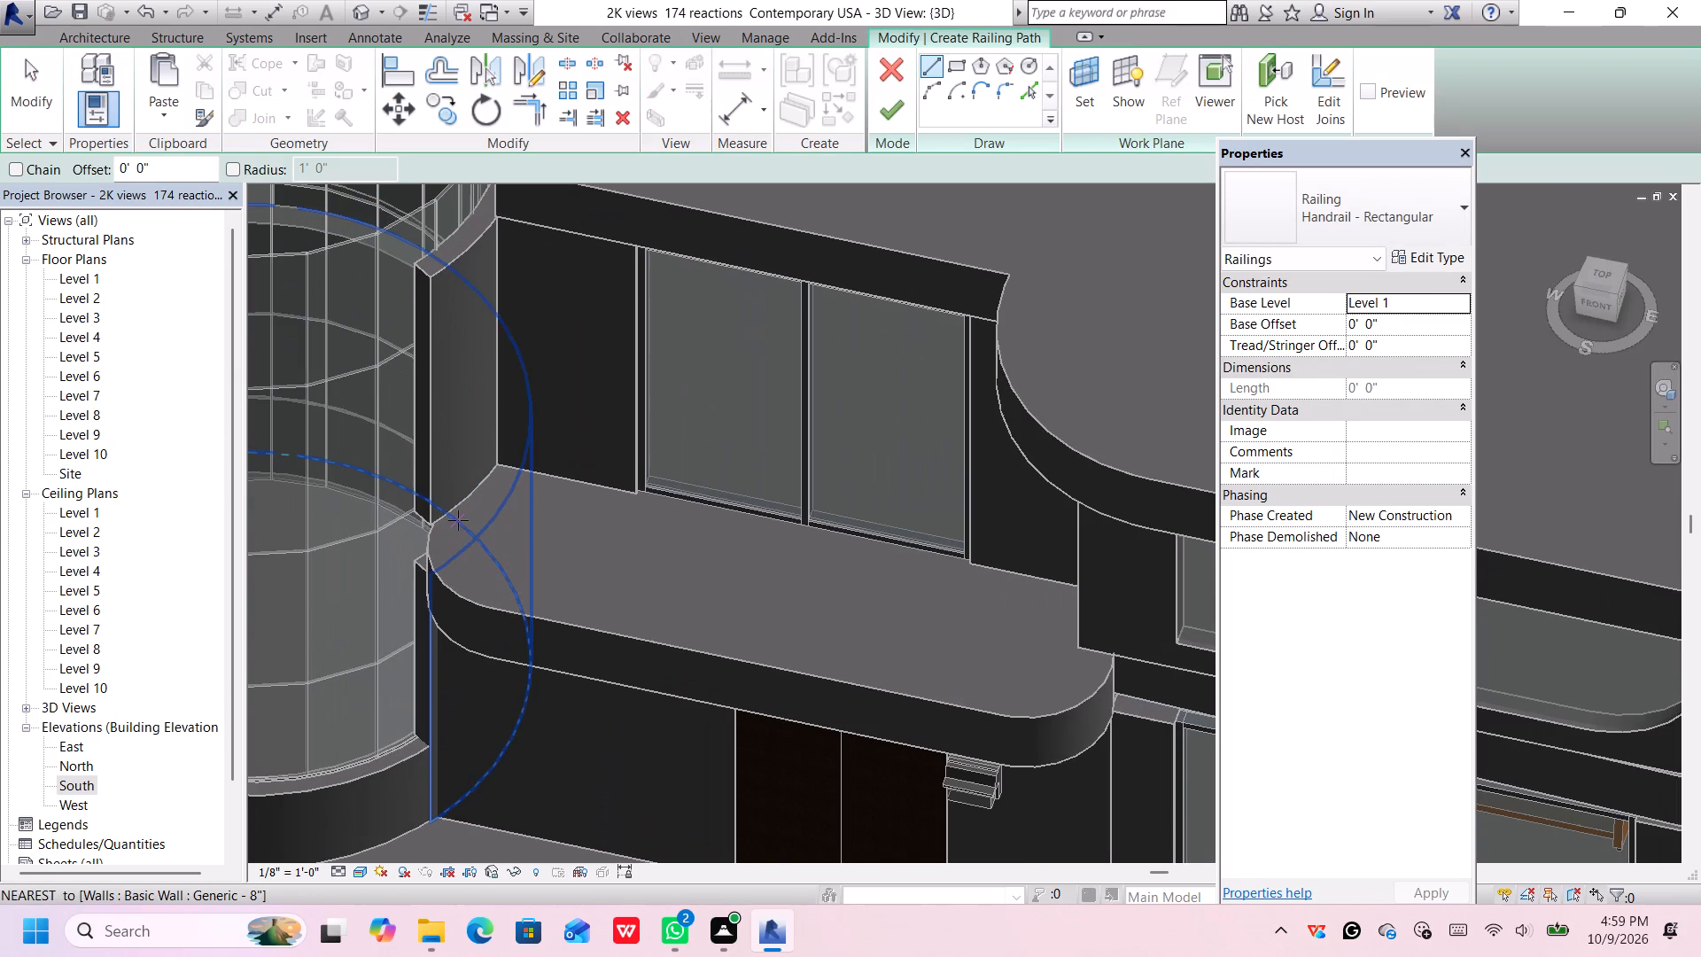
pyautogui.scroll(5, 458, 520)
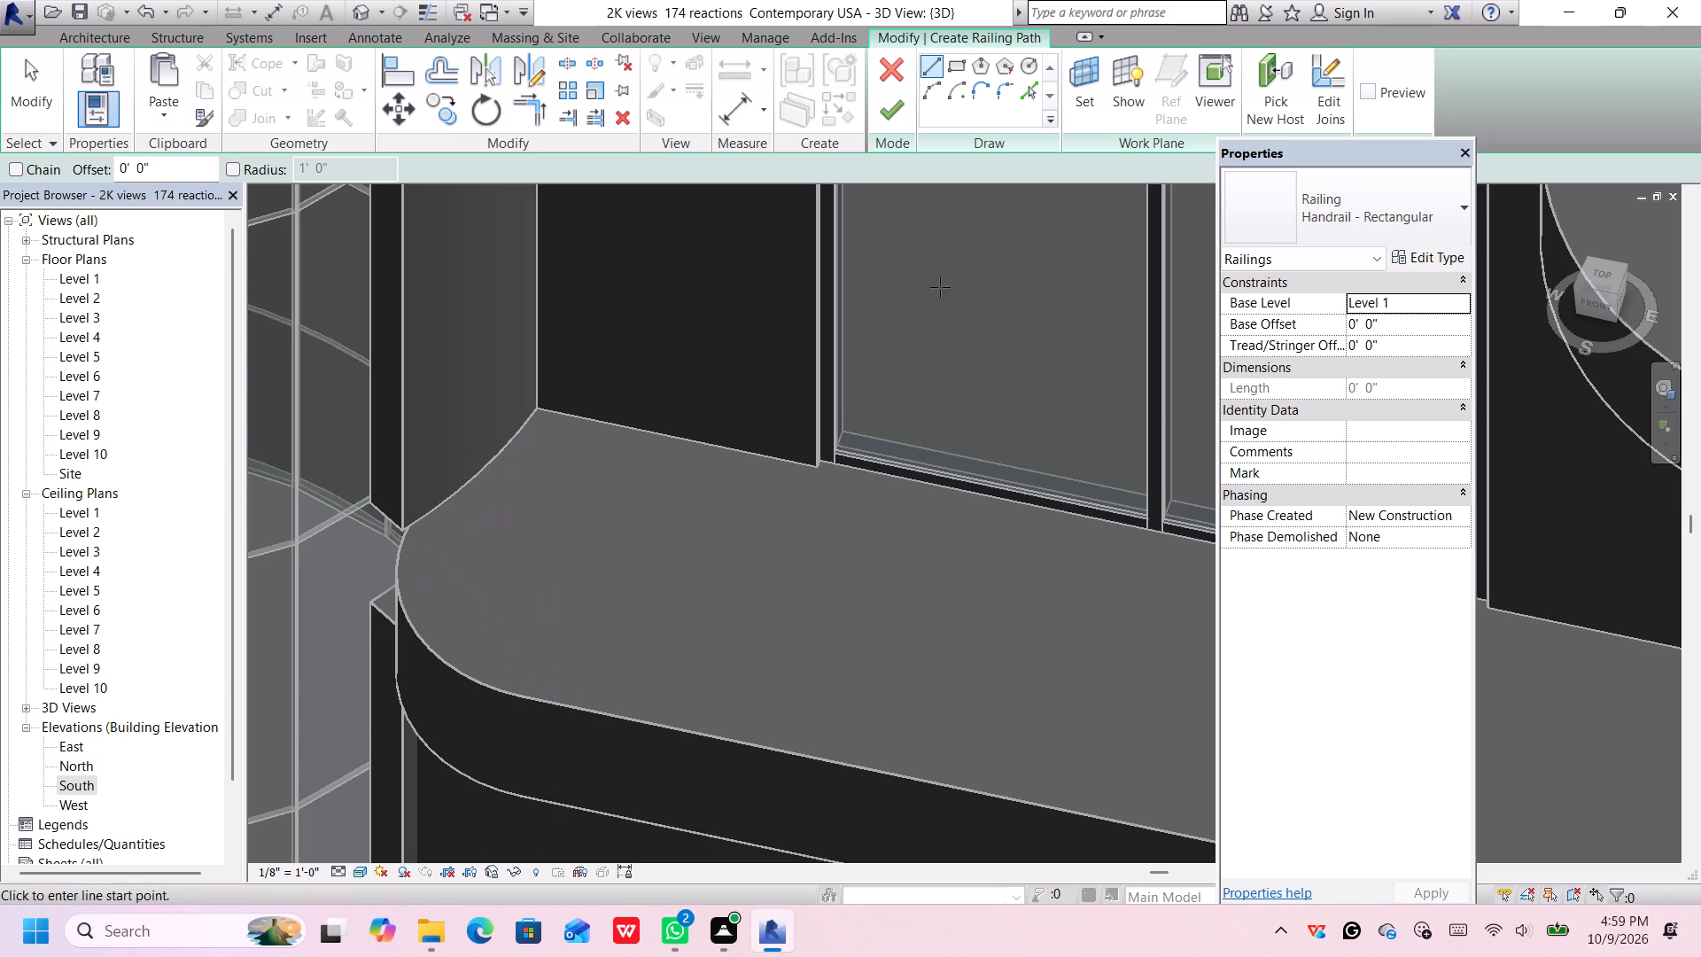
pyautogui.scroll(1, 866, 395)
pyautogui.scroll(-2, 859, 405)
pyautogui.scroll(2, 846, 435)
pyautogui.scroll(1, 879, 601)
pyautogui.scroll(-3, 874, 600)
pyautogui.moveTo(859, 600); pyautogui.dragTo(832, 567, button='middle')
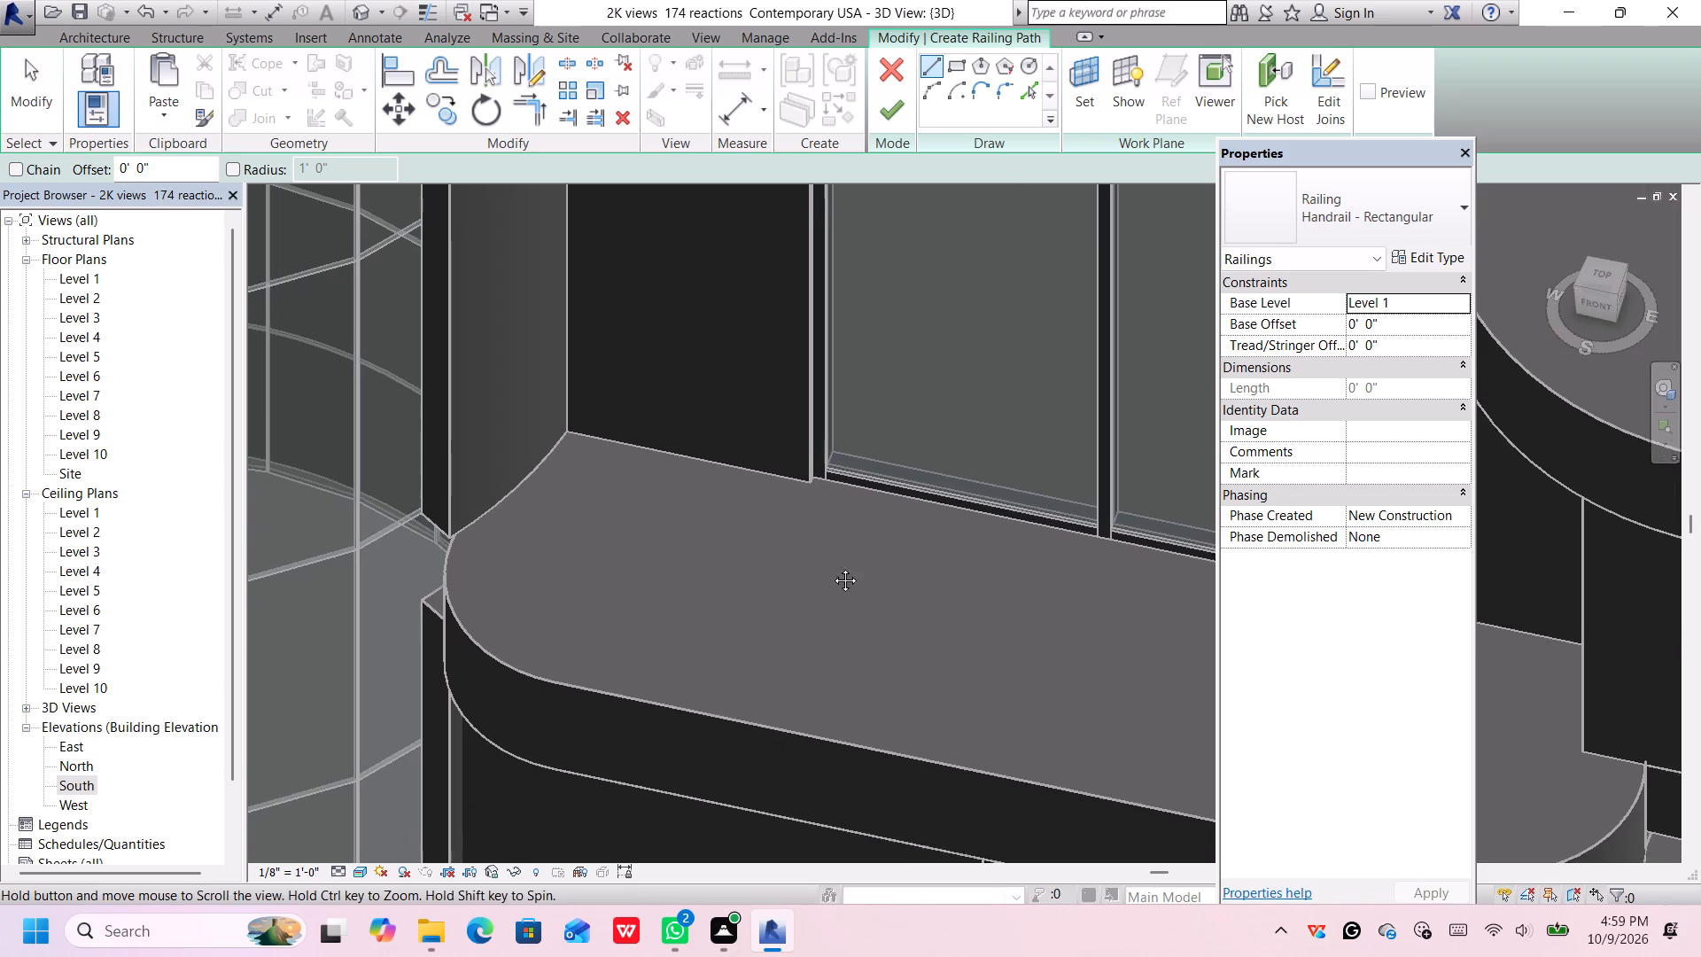
pyautogui.moveTo(832, 567); pyautogui.dragTo(716, 387, button='middle')
pyautogui.scroll(1, 682, 421)
pyautogui.scroll(-2, 679, 424)
pyautogui.scroll(1, 678, 425)
pyautogui.scroll(-3, 678, 425)
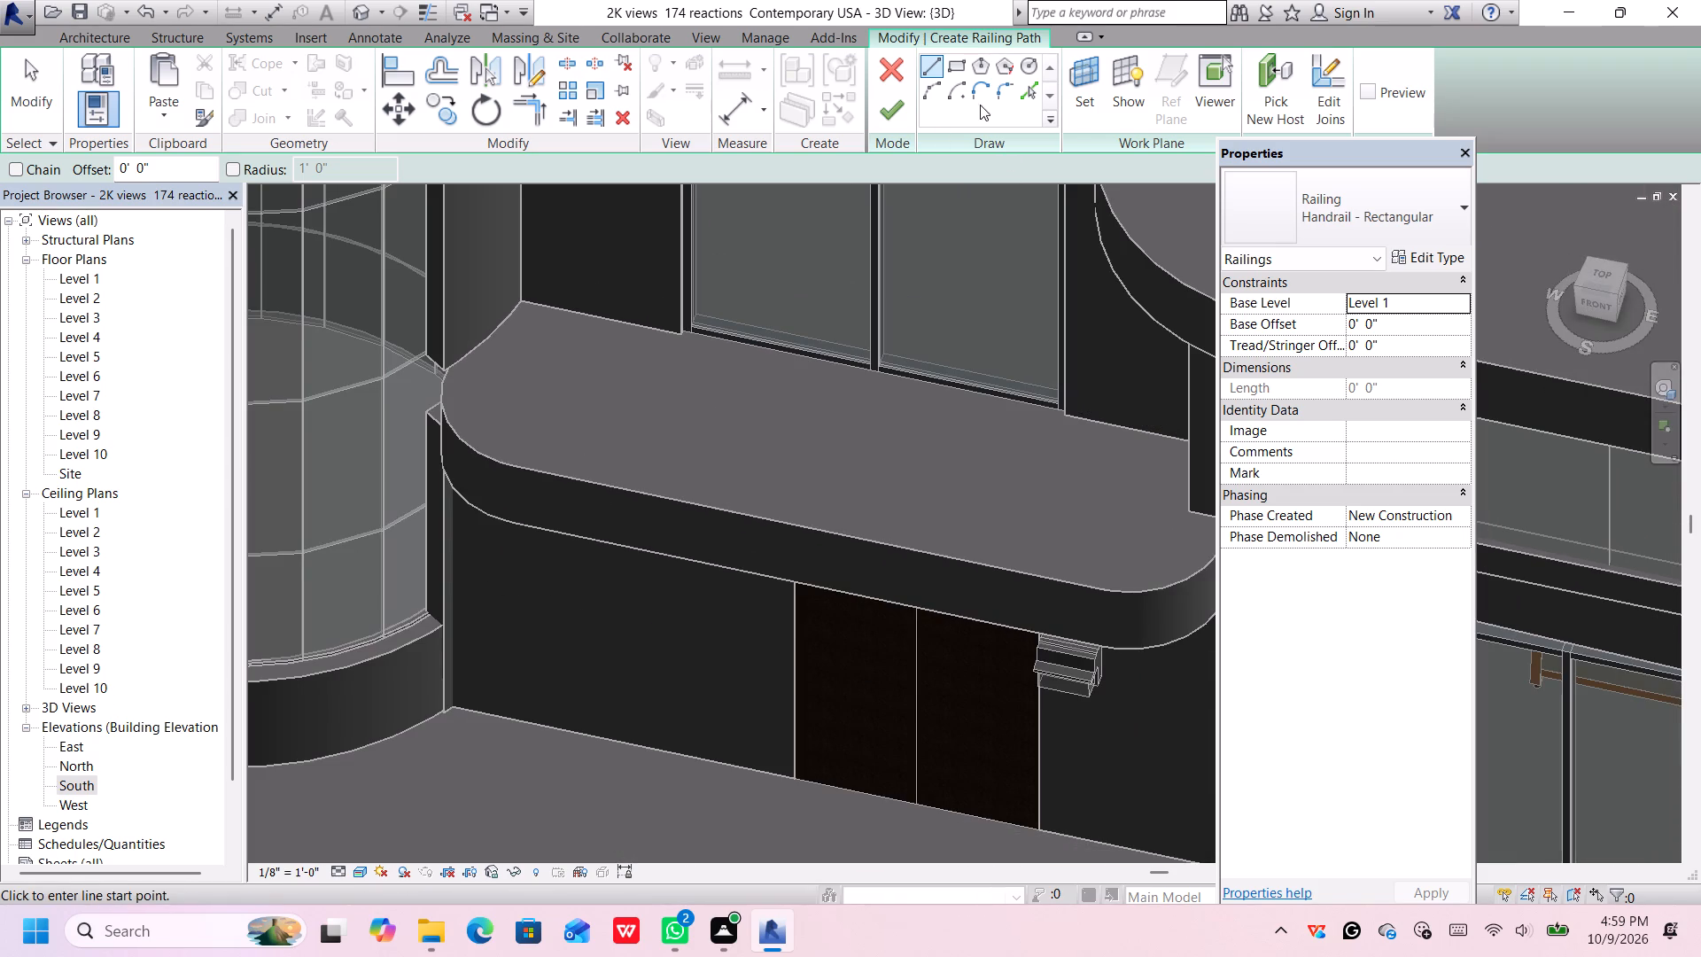
pyautogui.scroll(2, 505, 437)
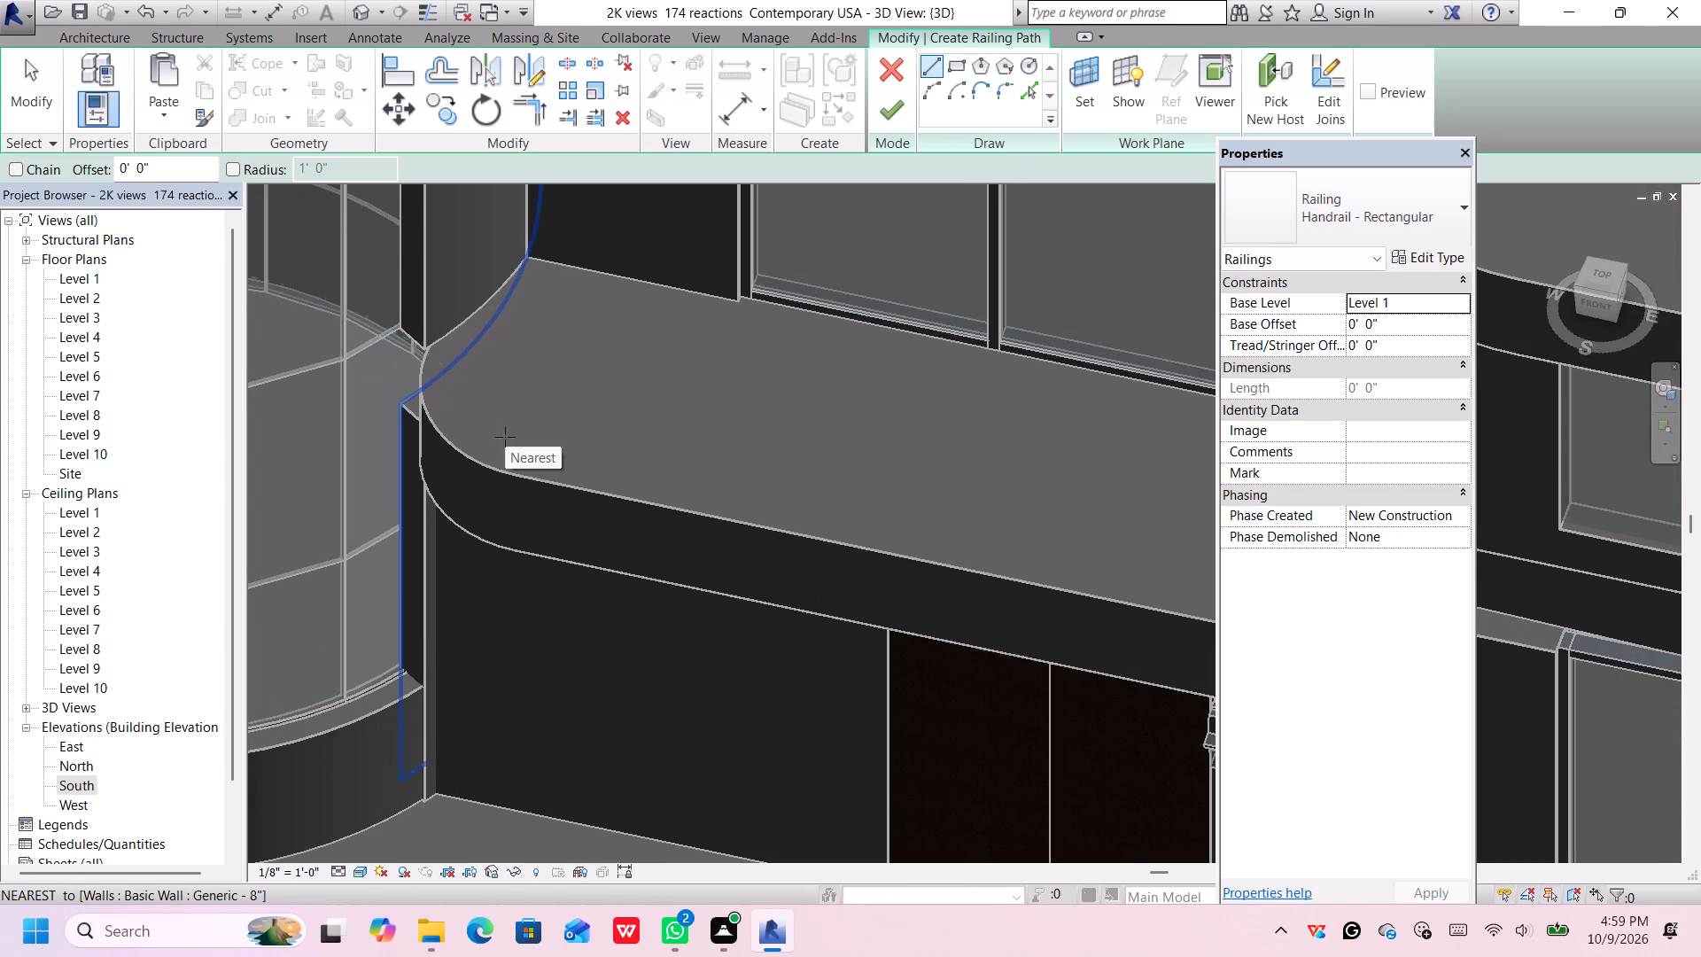
pyautogui.click(502, 438)
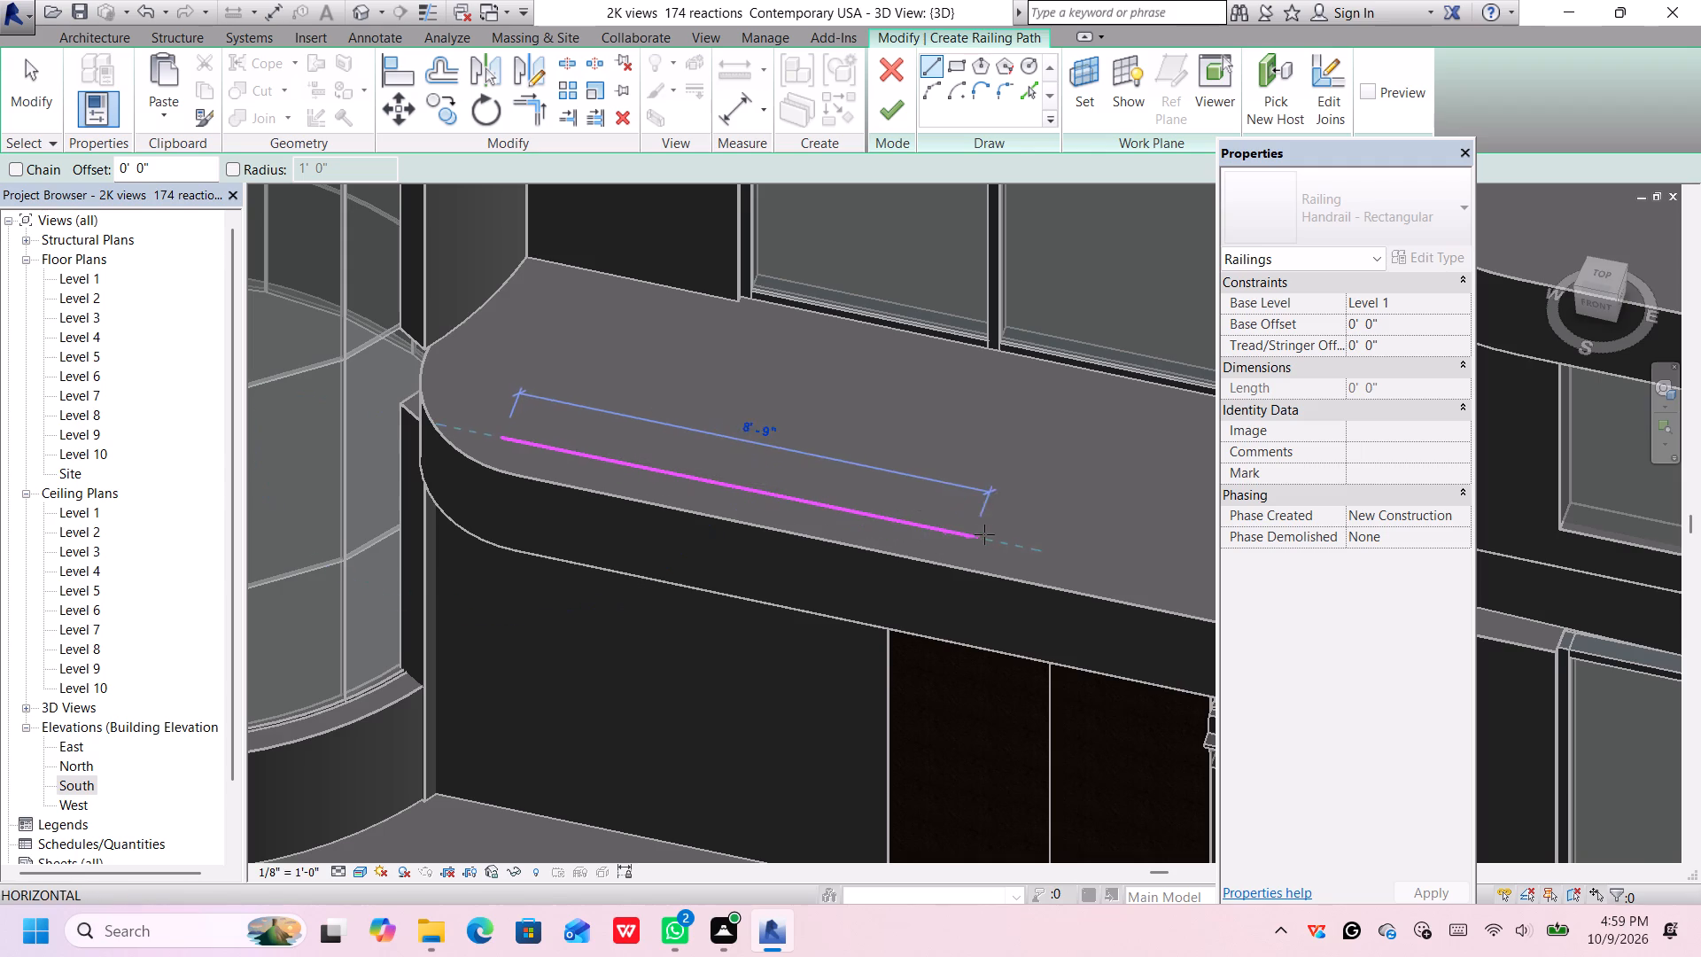
pyautogui.scroll(1, 984, 534)
pyautogui.moveTo(984, 534); pyautogui.dragTo(768, 408, button='middle')
pyautogui.scroll(1, 770, 408)
pyautogui.scroll(-5, 1041, 480)
pyautogui.scroll(1, 1041, 480)
pyautogui.scroll(-1, 1041, 480)
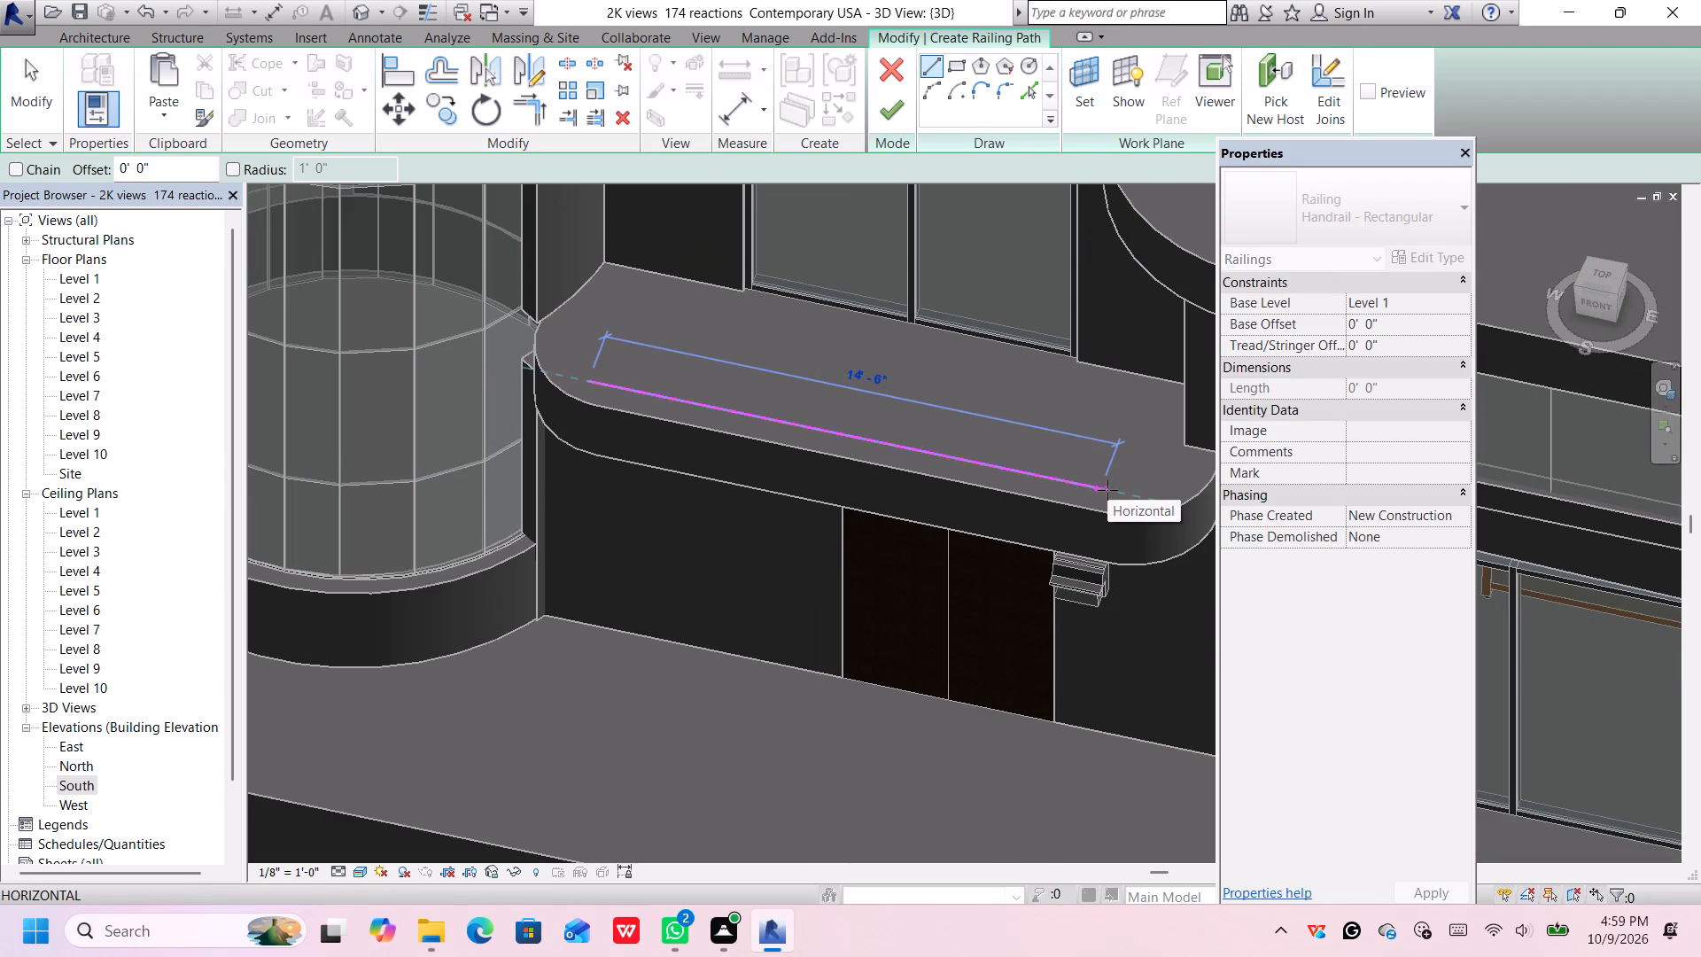
pyautogui.click(1107, 490)
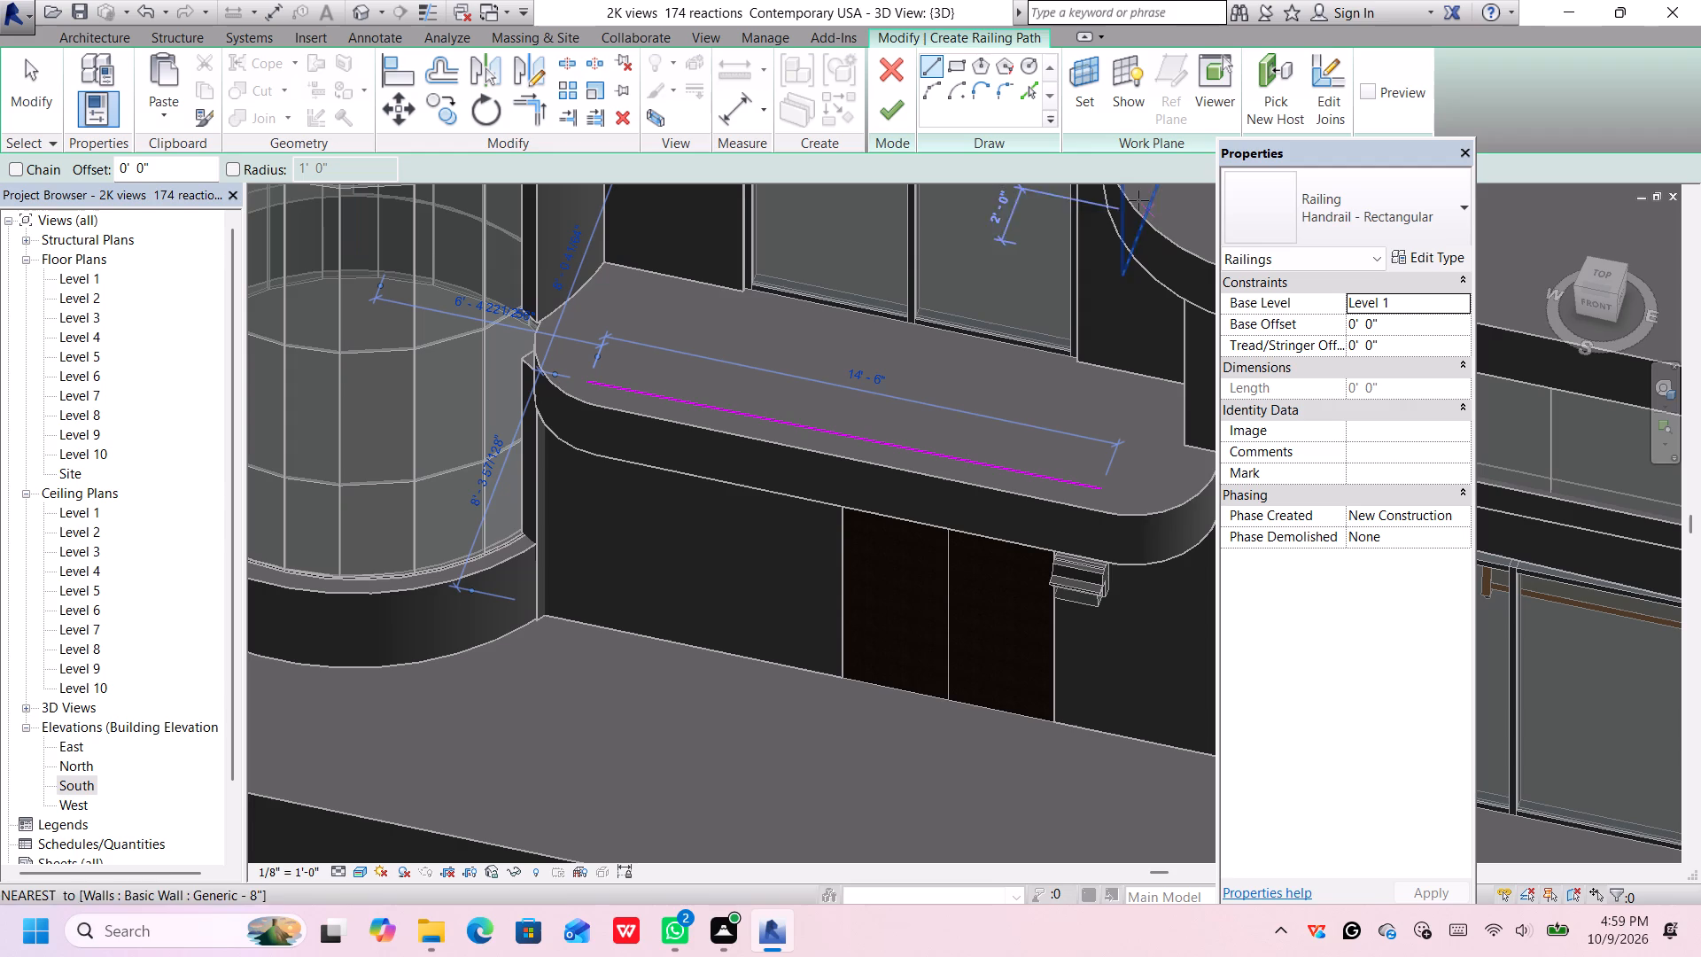
# Add an arc to the railing path around the canopy's rounded east corner, meeting the straight line's east end.
pyautogui.click(932, 90)
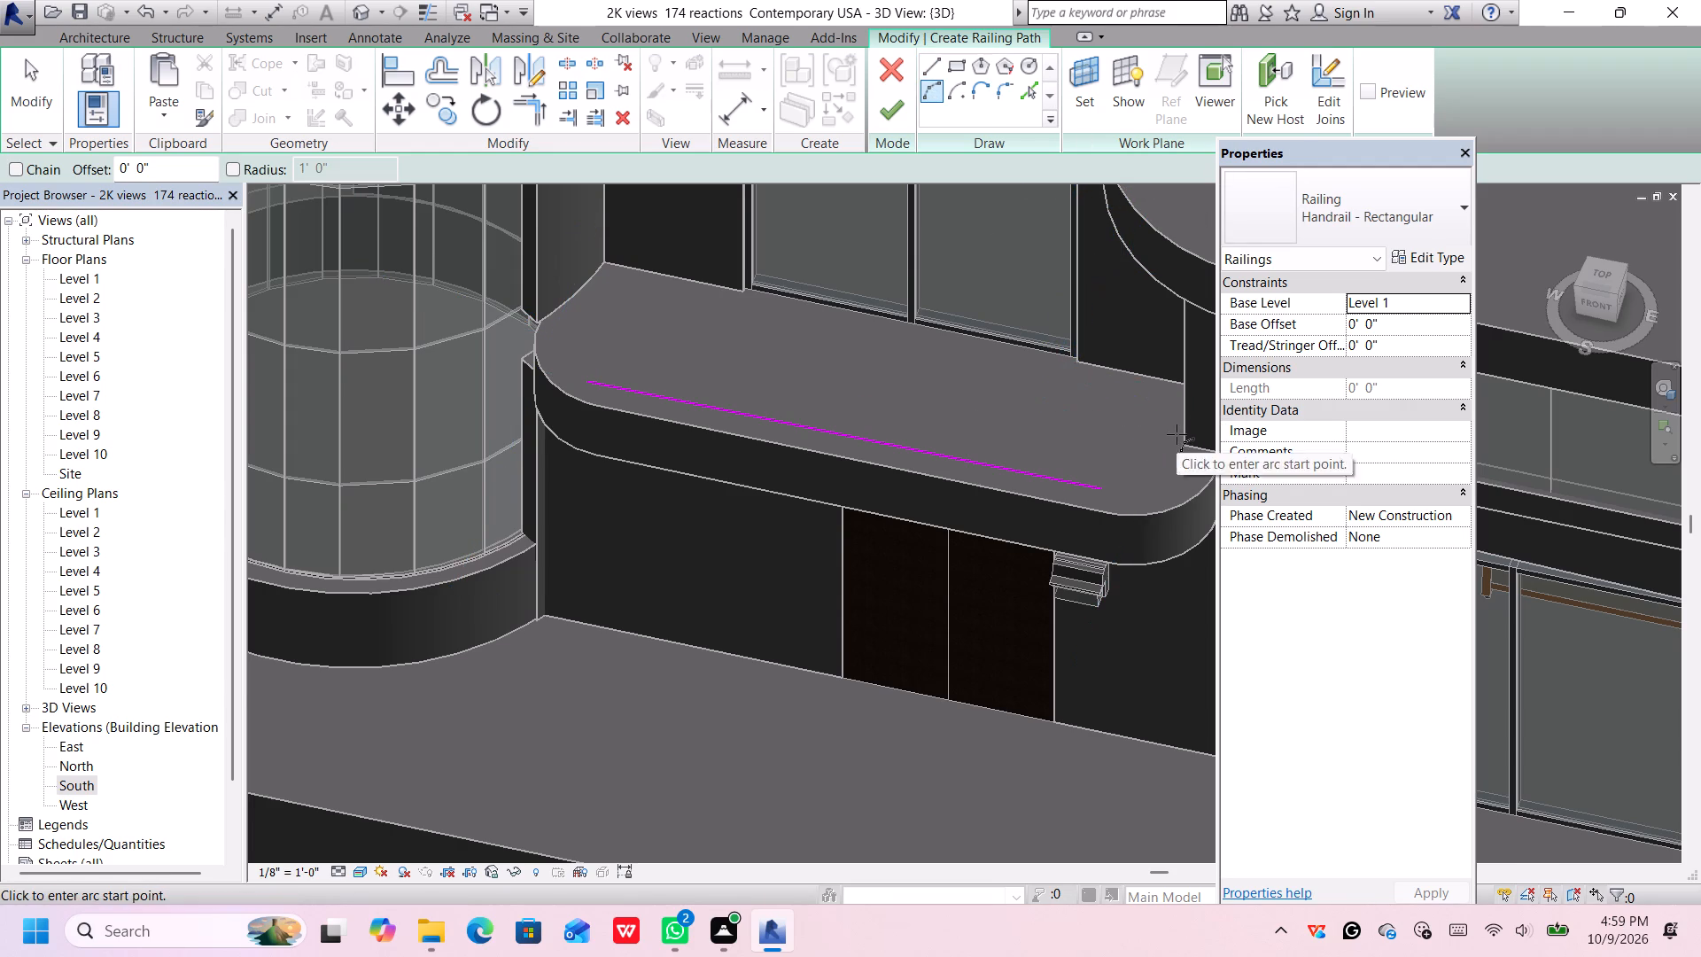
pyautogui.scroll(1, 1173, 446)
pyautogui.moveTo(1192, 471); pyautogui.dragTo(1149, 447, button='middle')
pyautogui.middleClick(1146, 445)
pyautogui.moveTo(1142, 440); pyautogui.dragTo(1120, 425, button='middle')
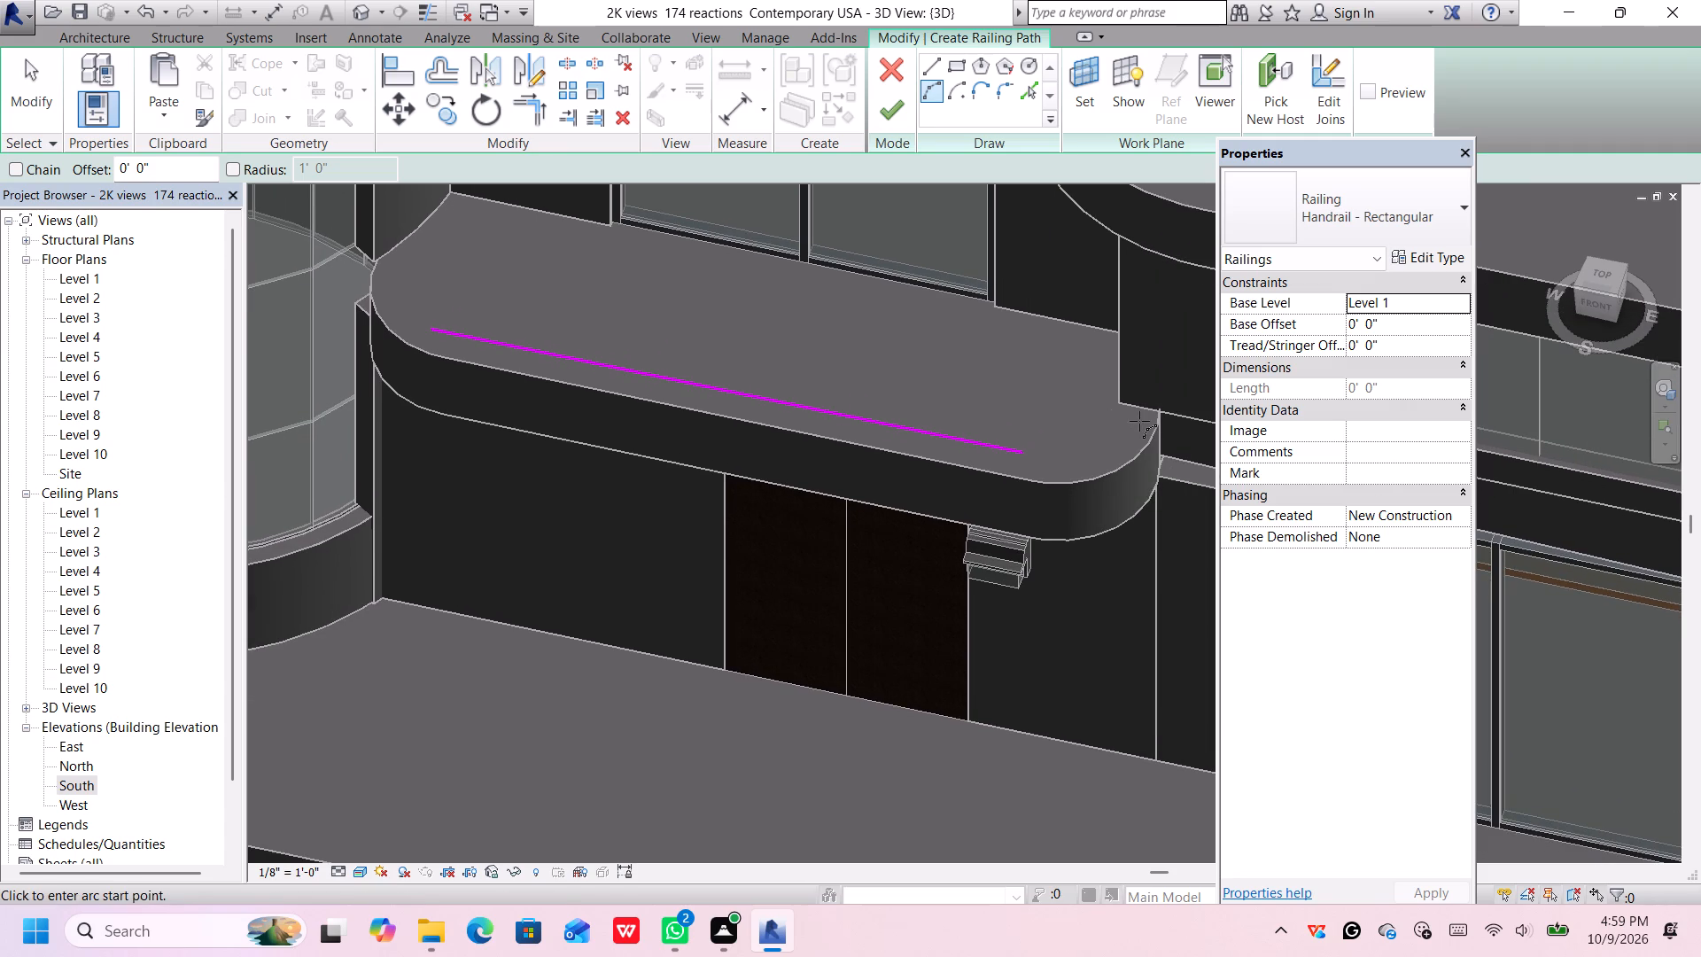
pyautogui.click(1137, 415)
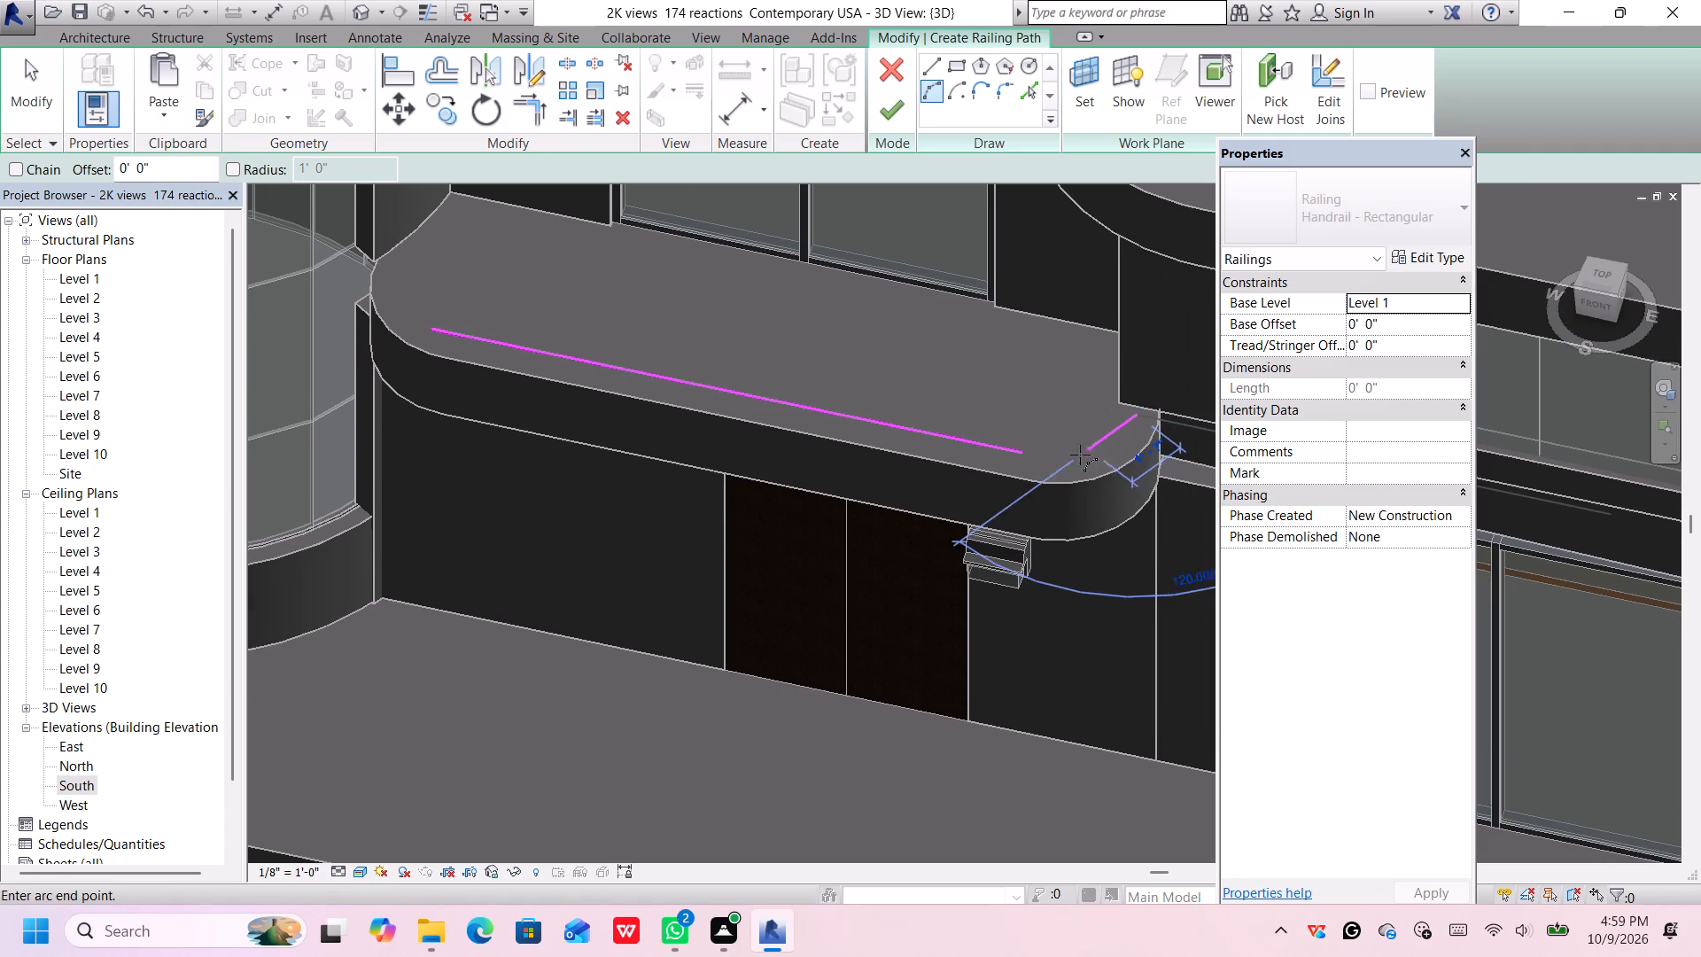
pyautogui.scroll(4, 1033, 448)
pyautogui.scroll(-1, 1033, 448)
pyautogui.click(1018, 455)
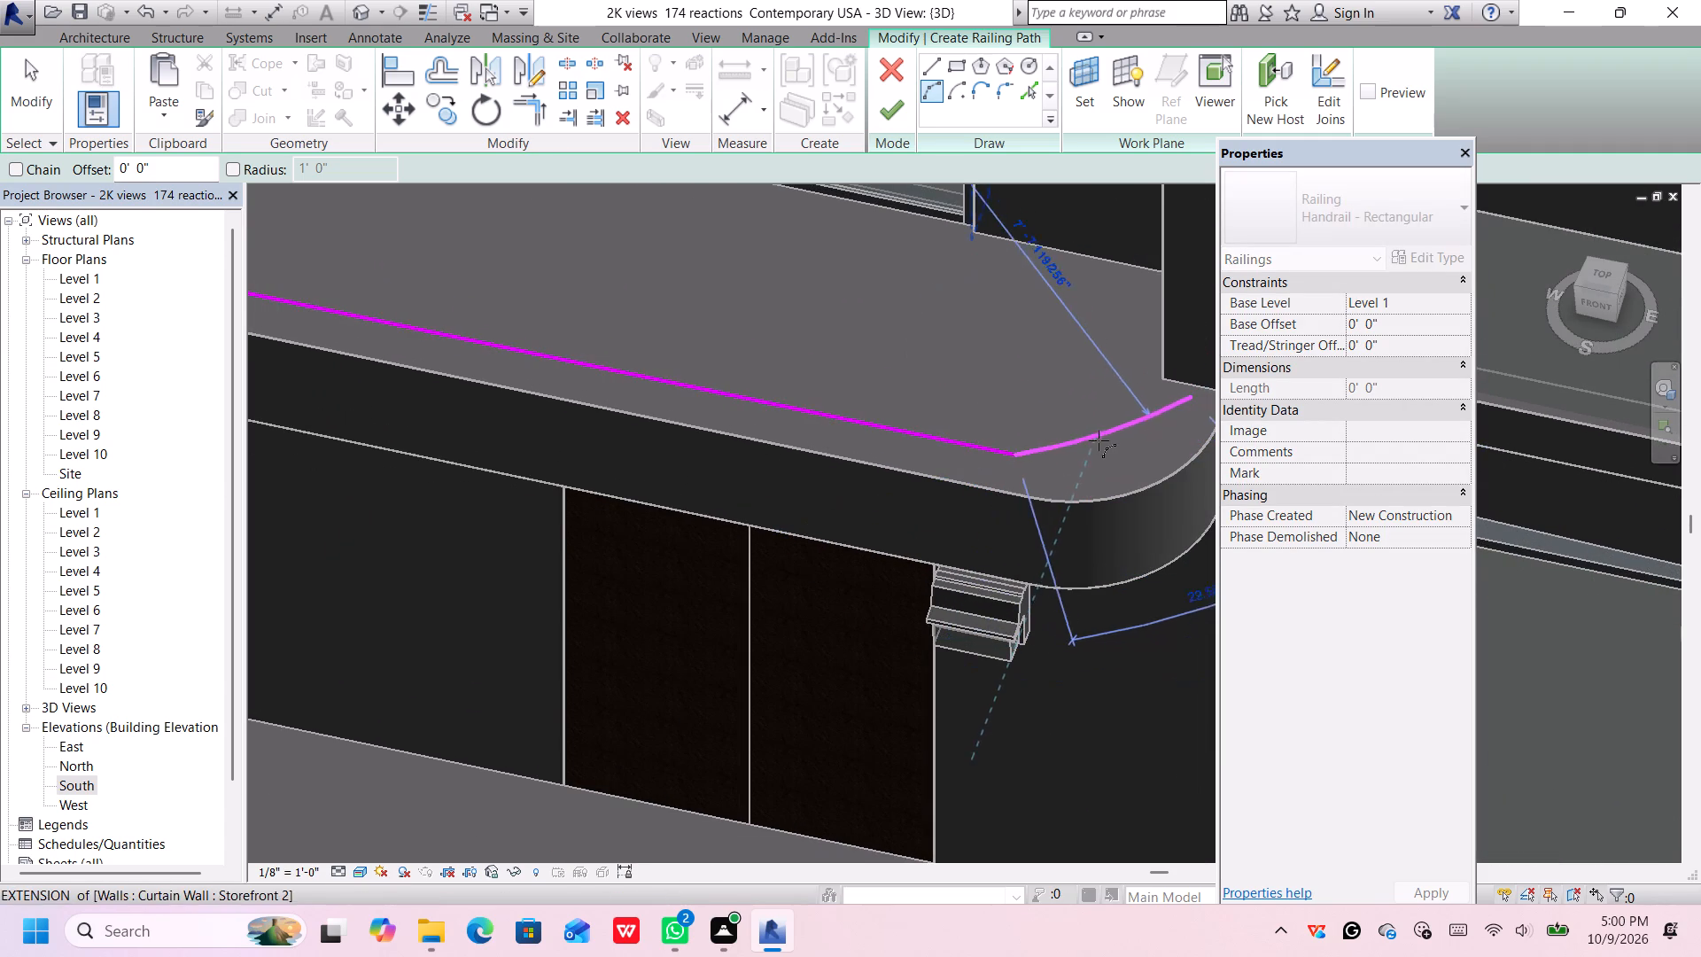
pyautogui.click(1099, 455)
# Add an arc of about 1' 5" radius to the railing path around the canopy's rounded west corner, meeting the straight line's west end.
pyautogui.scroll(1, 946, 462)
pyautogui.scroll(-11, 944, 461)
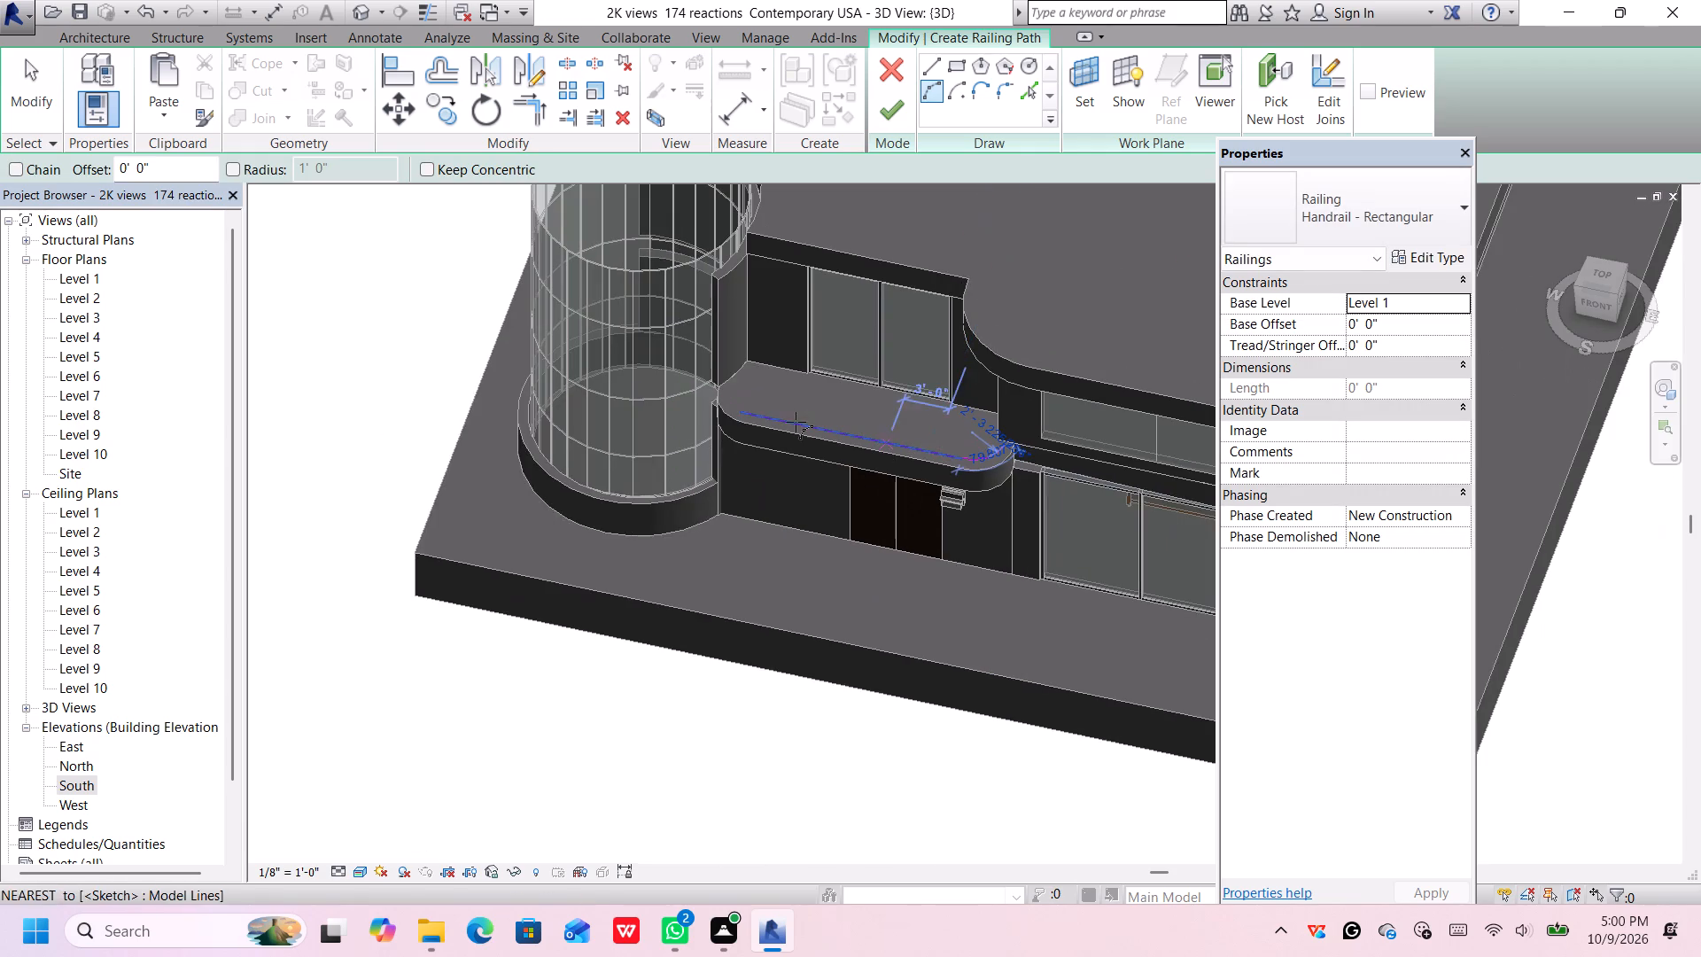
pyautogui.scroll(7, 700, 388)
pyautogui.scroll(2, 788, 455)
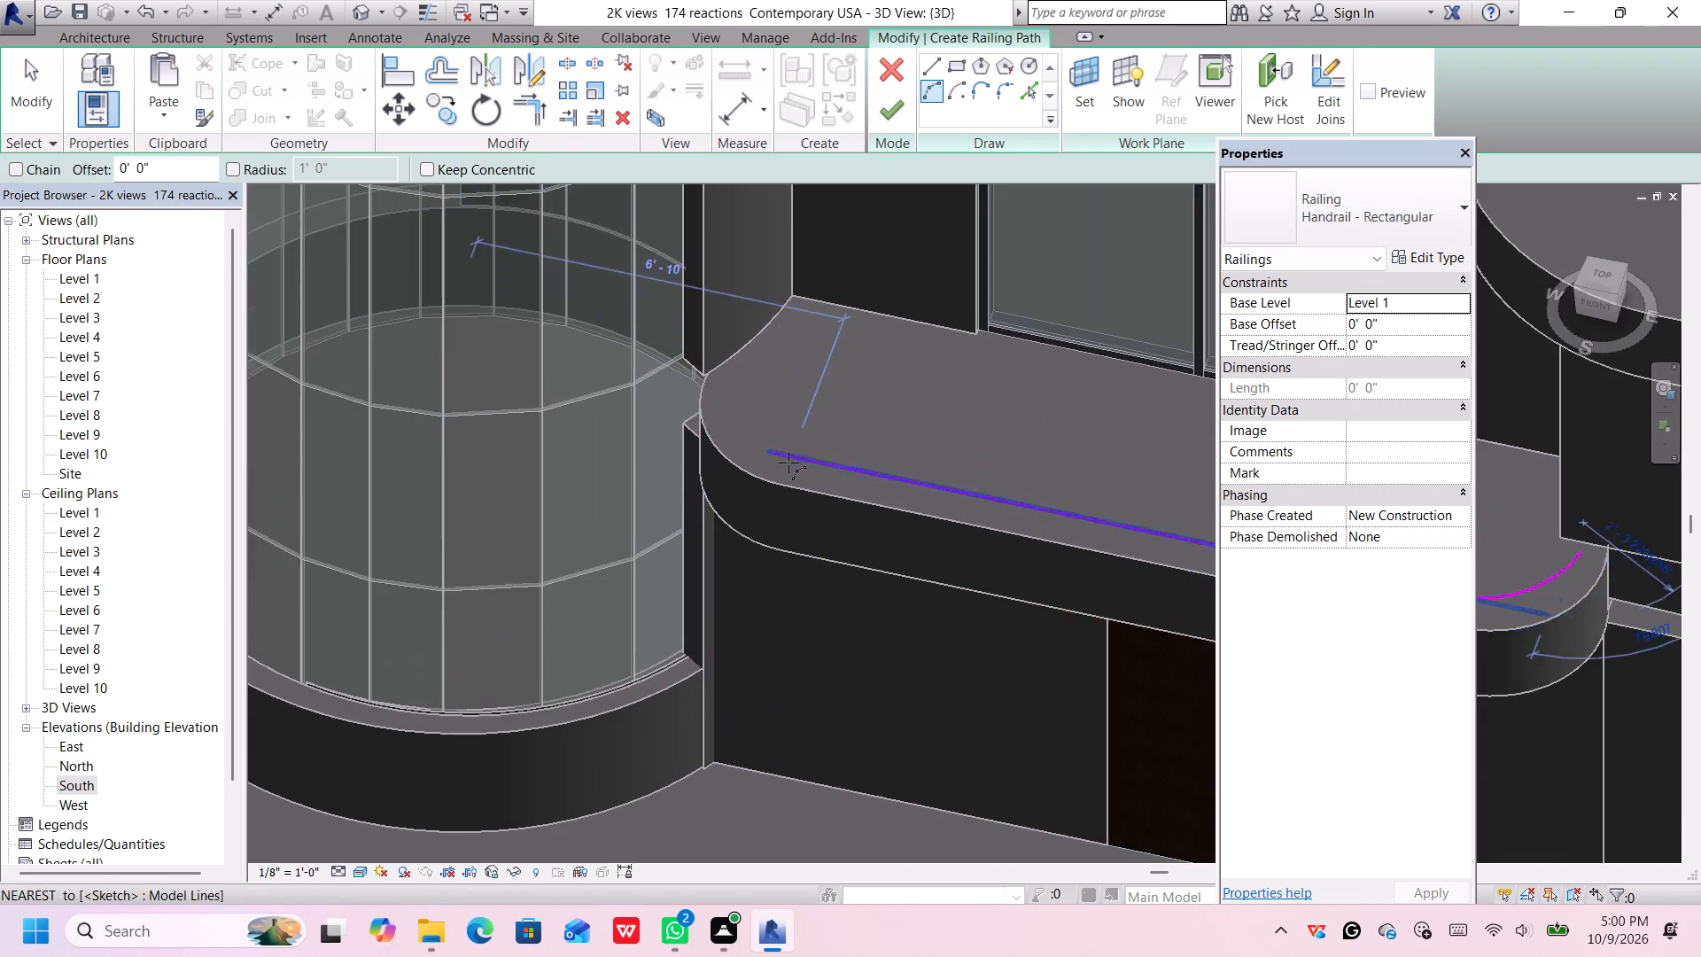
pyautogui.scroll(1, 788, 463)
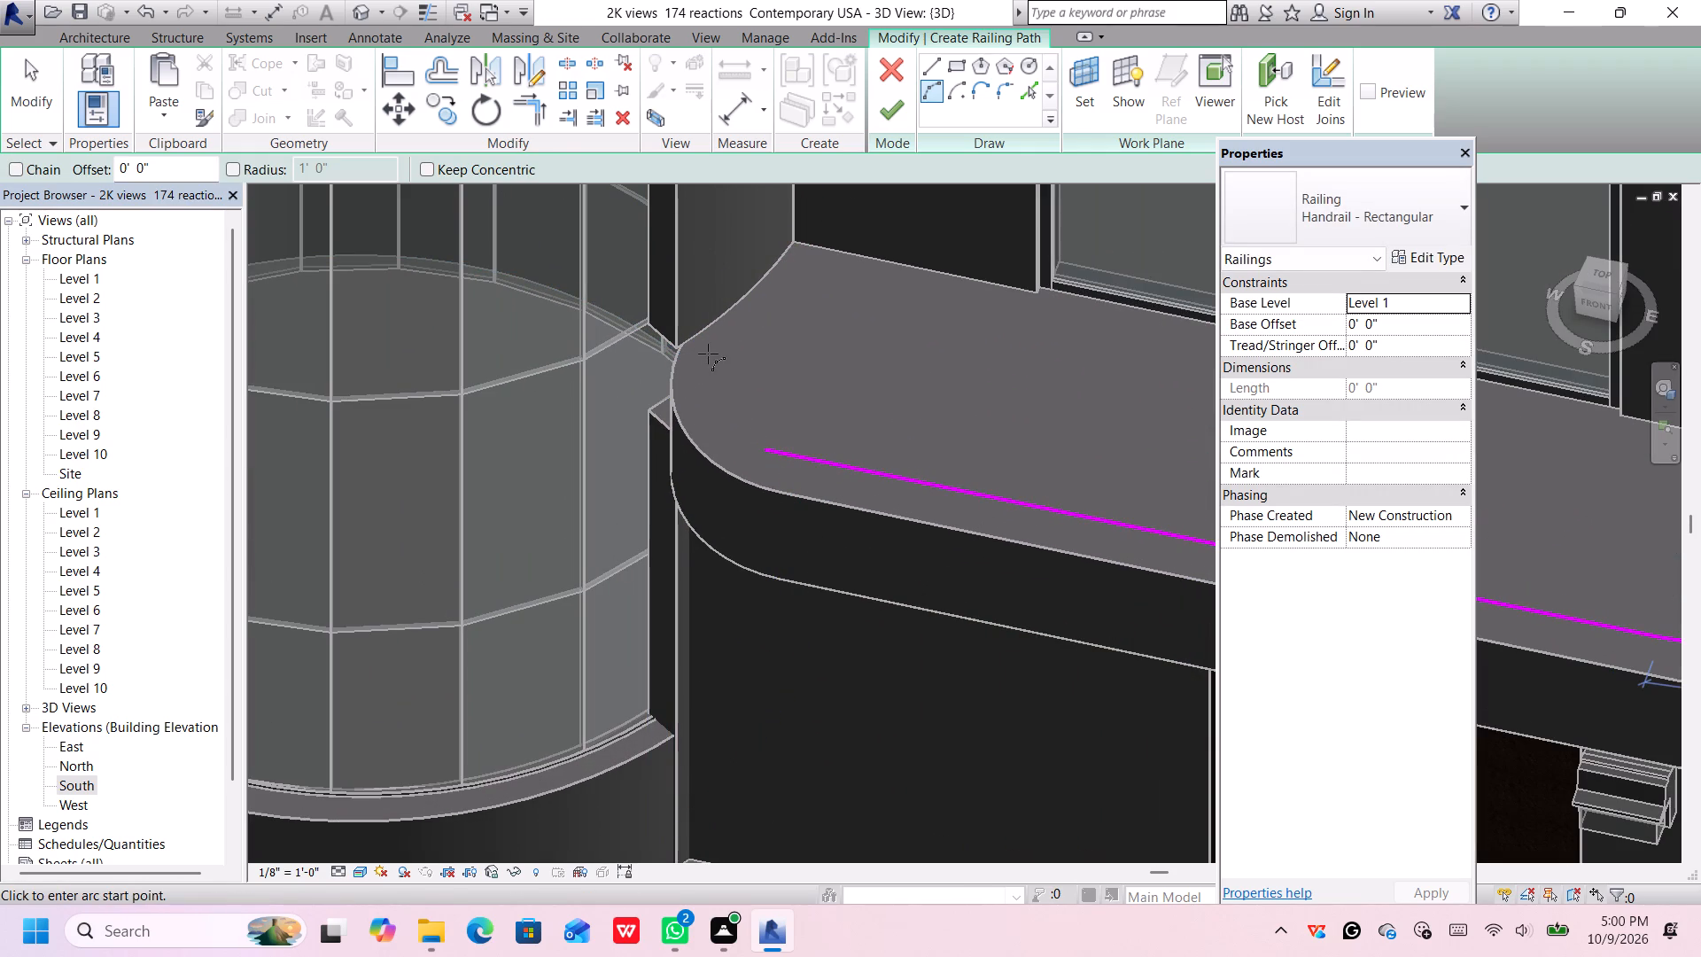
pyautogui.click(711, 353)
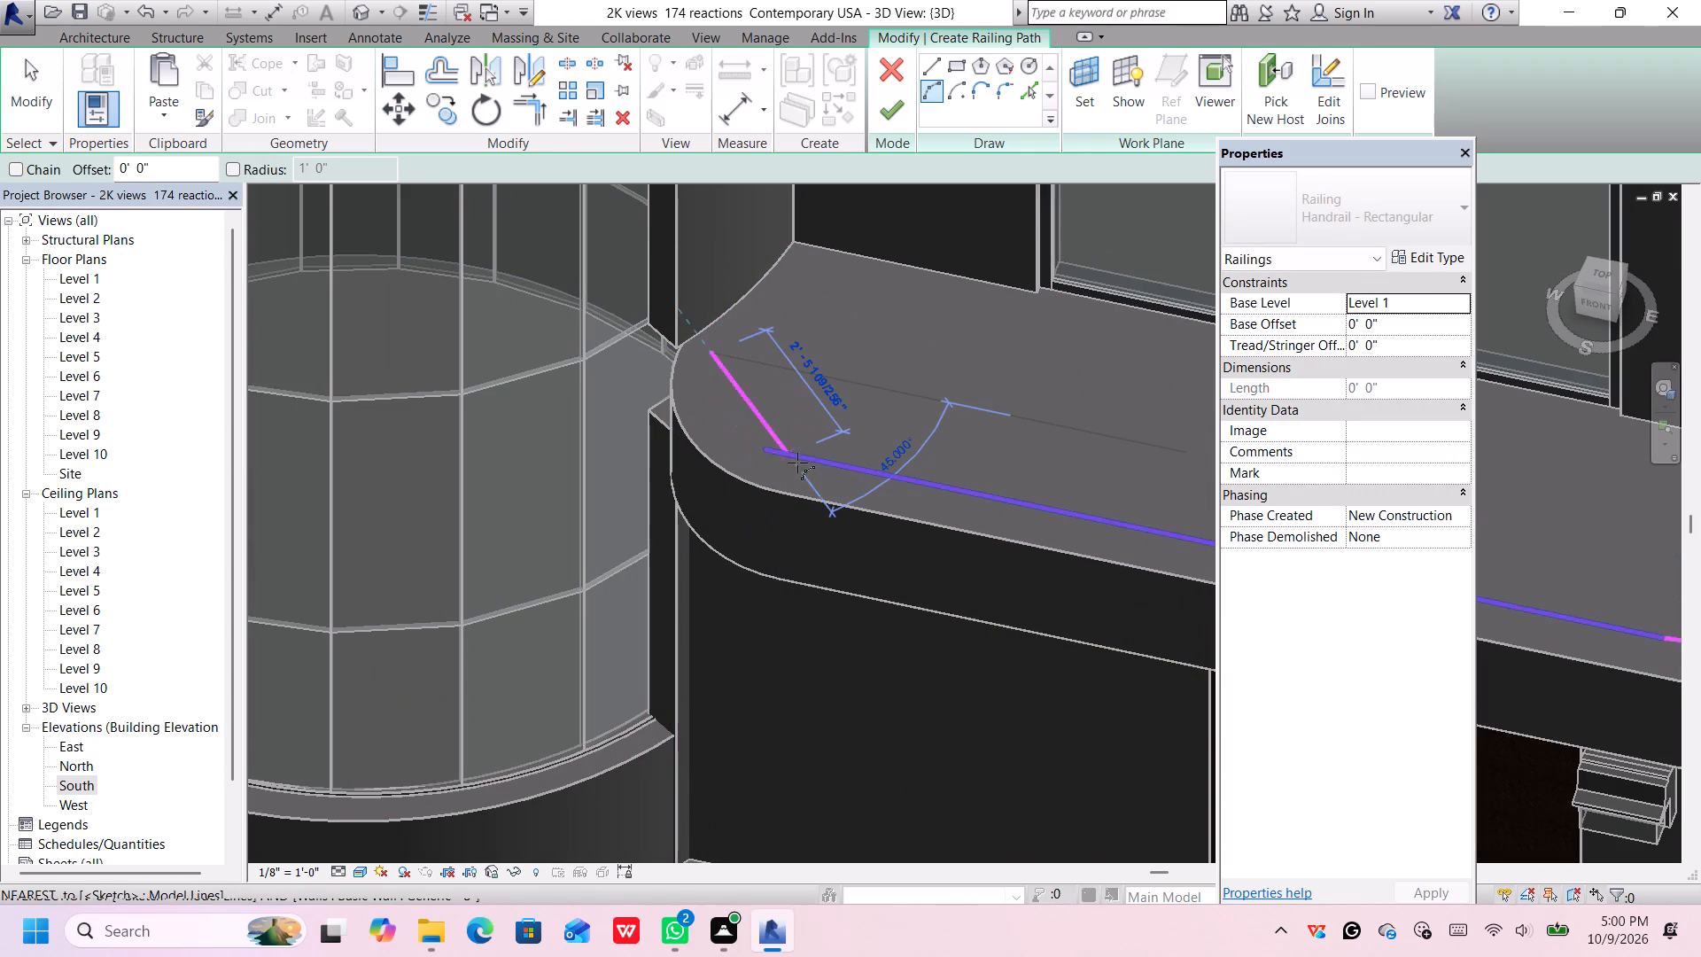
pyautogui.click(766, 451)
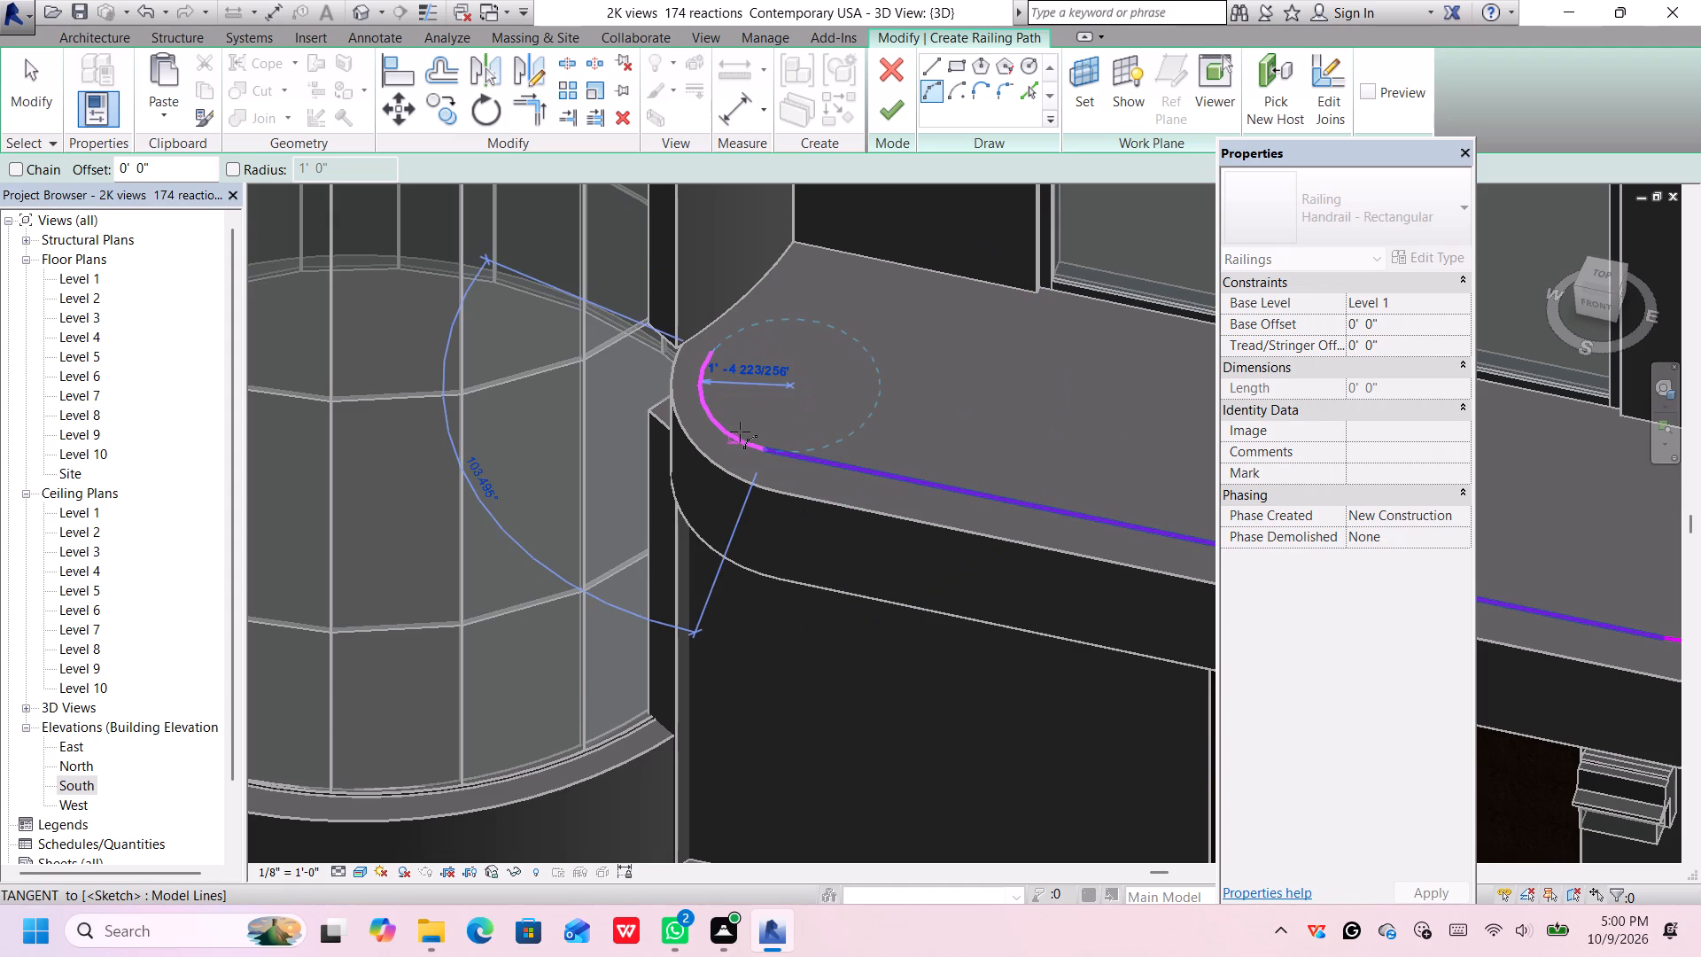
pyautogui.click(738, 432)
pyautogui.scroll(-4, 872, 388)
pyautogui.scroll(1, 872, 388)
pyautogui.scroll(-2, 872, 388)
pyautogui.scroll(2, 872, 389)
pyautogui.scroll(-1, 872, 389)
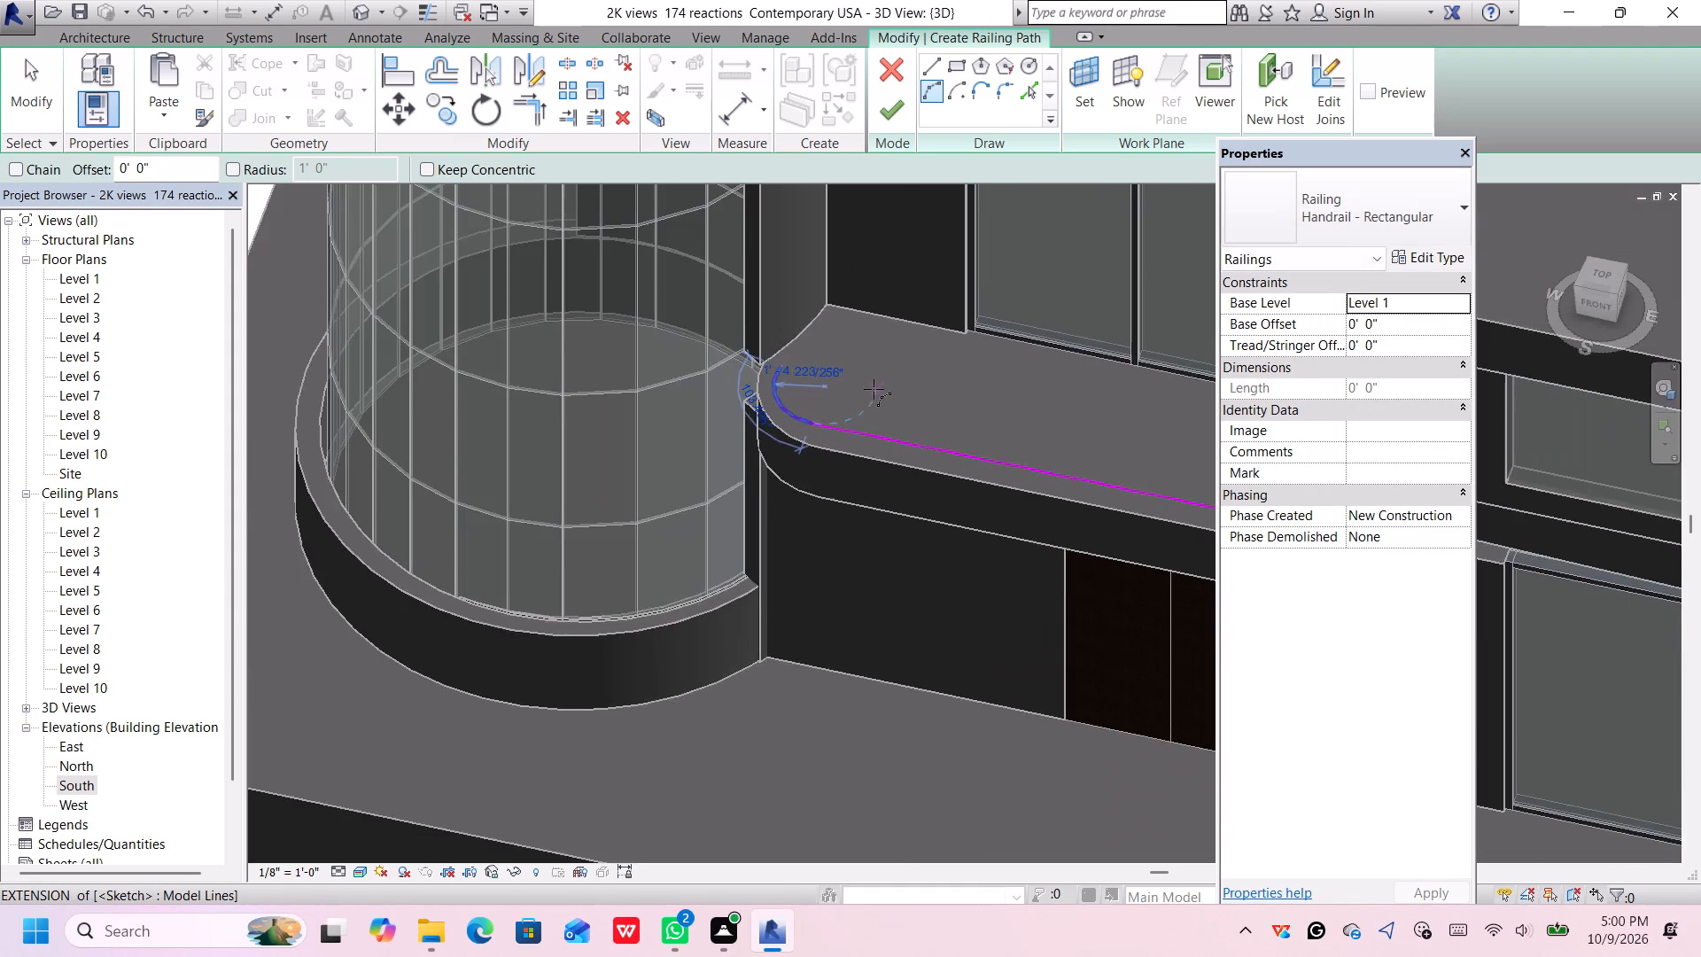
pyautogui.scroll(-5, 875, 389)
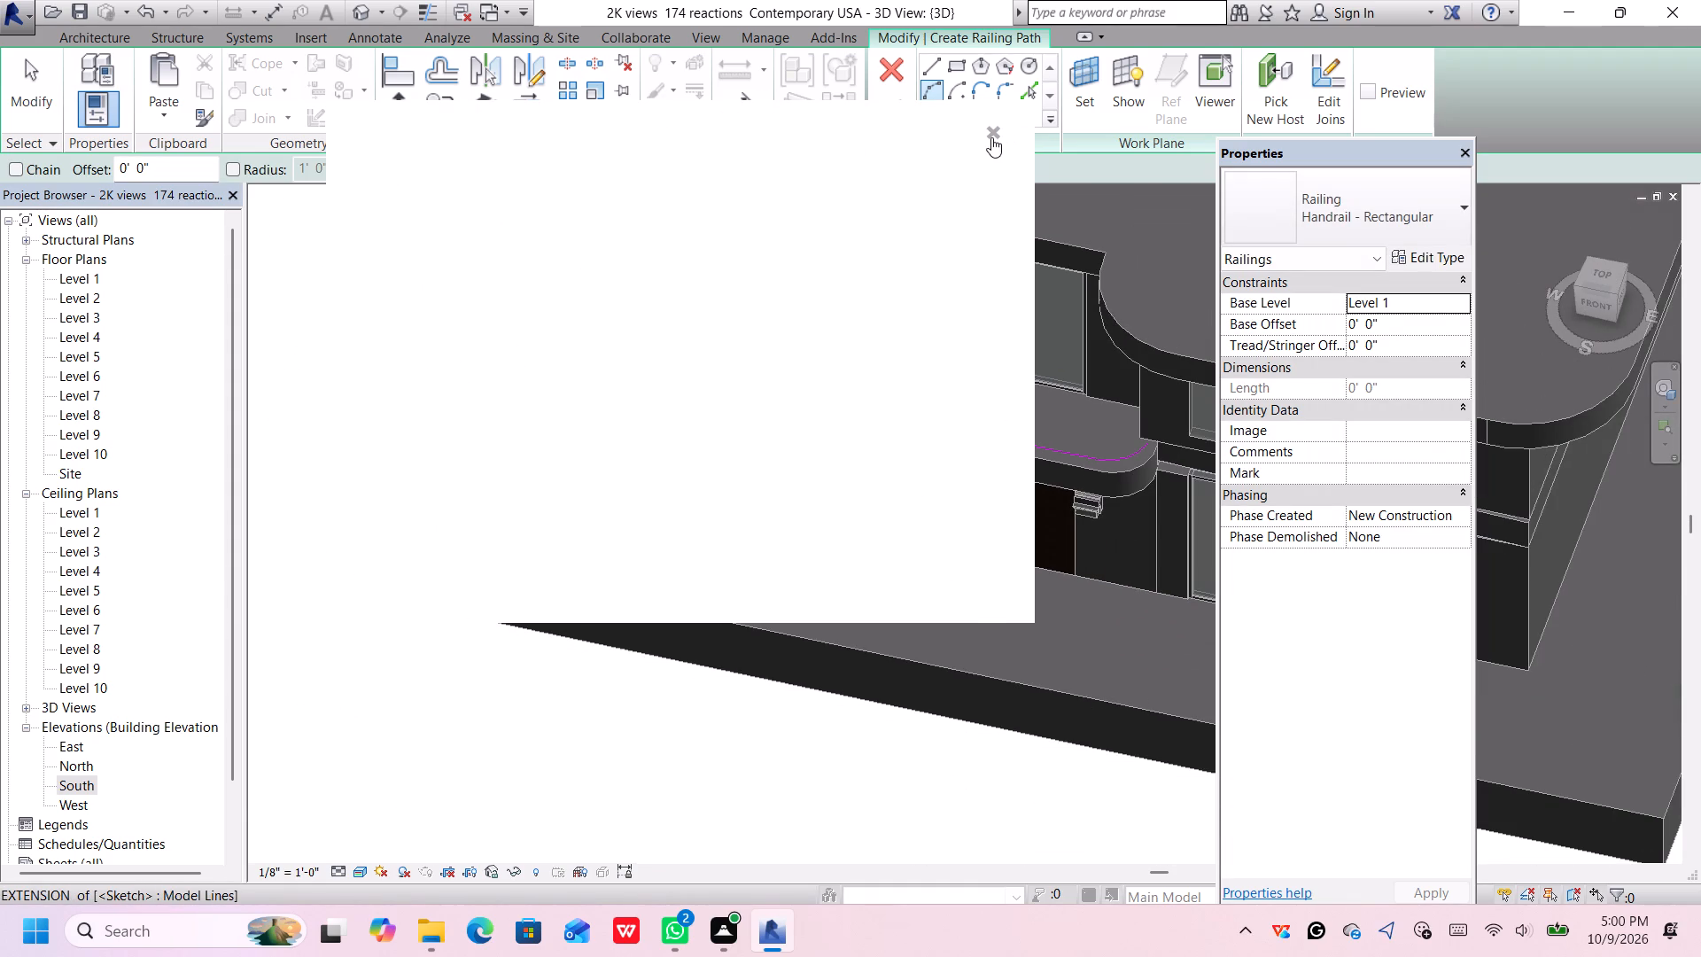
pyautogui.click(991, 137)
# Set the railing's base level to Level 2 with a 2' 0" base offset, and finish the railing path.
pyautogui.scroll(-3, 870, 551)
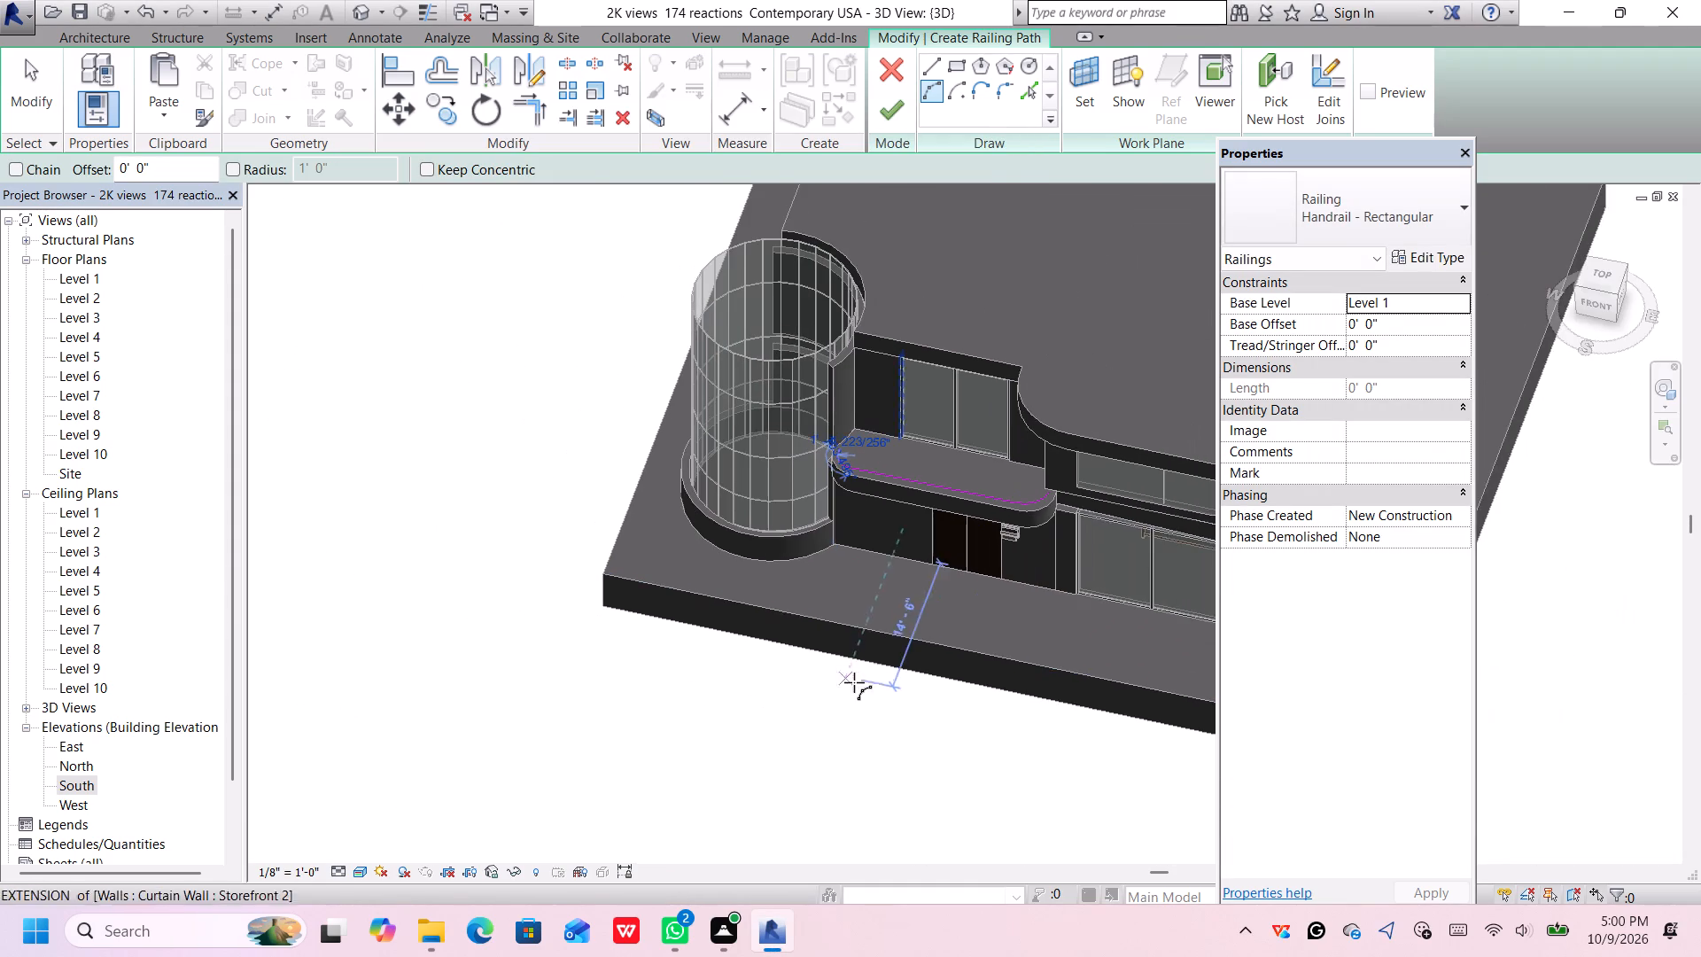
pyautogui.moveTo(848, 683); pyautogui.dragTo(657, 556, button='middle')
pyautogui.scroll(-2, 708, 581)
pyautogui.moveTo(728, 584); pyautogui.dragTo(728, 619, button='middle')
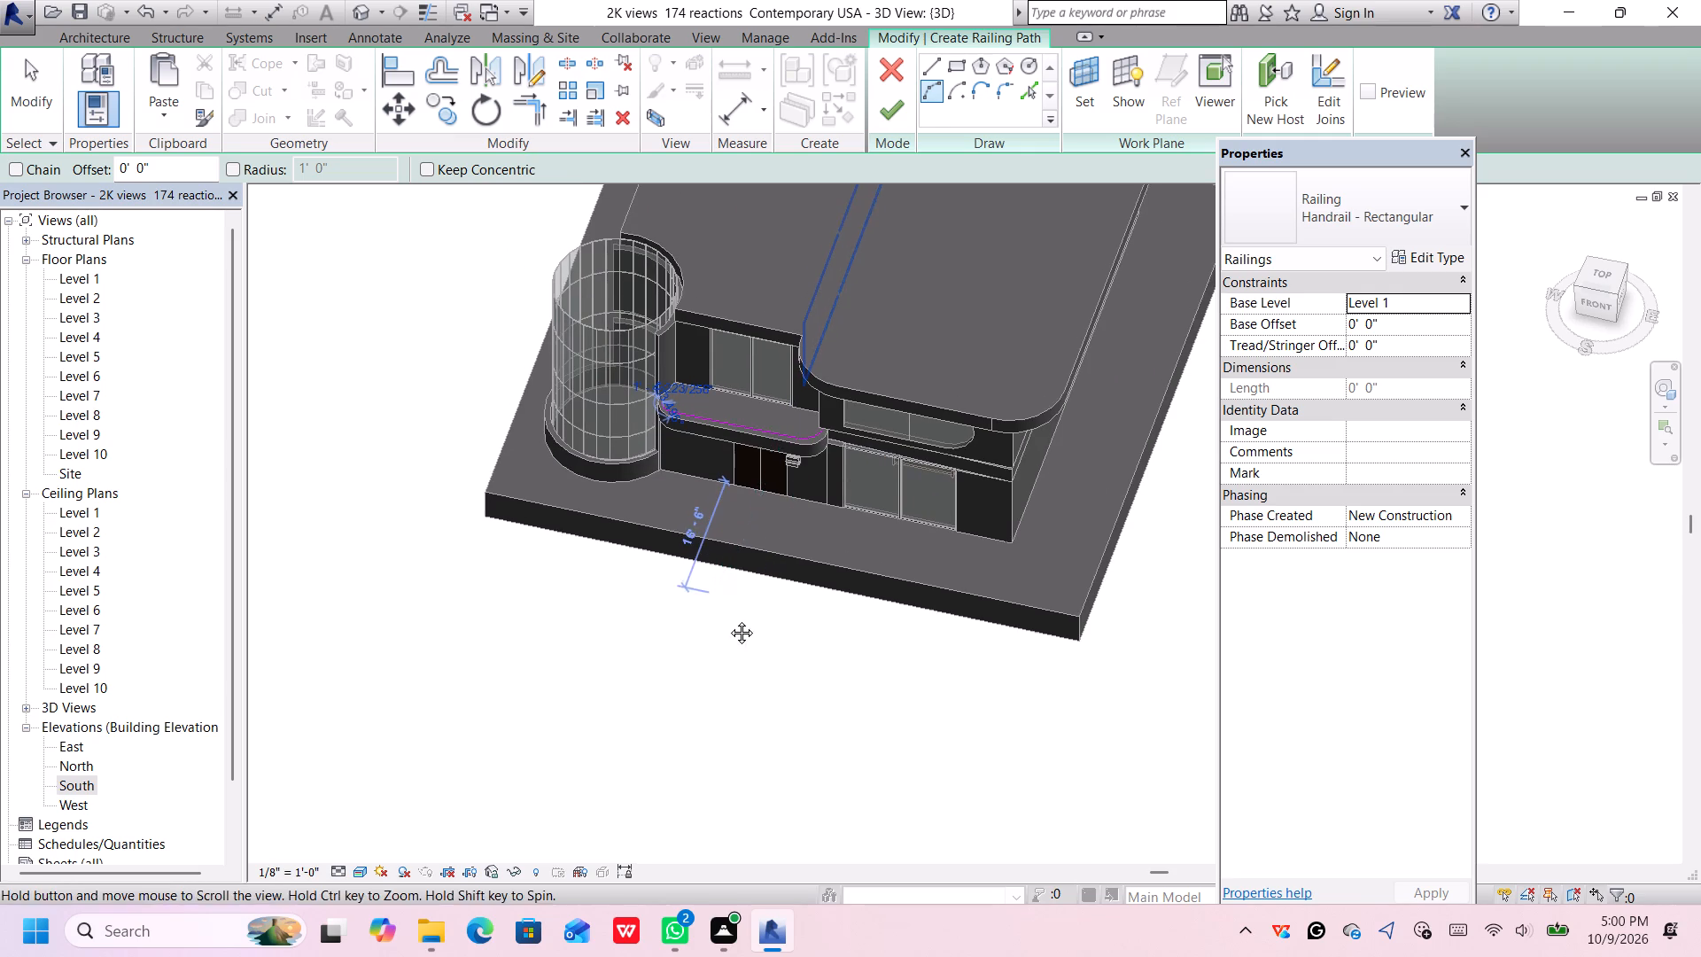
pyautogui.moveTo(728, 619); pyautogui.dragTo(730, 686, button='middle')
pyautogui.scroll(1, 730, 686)
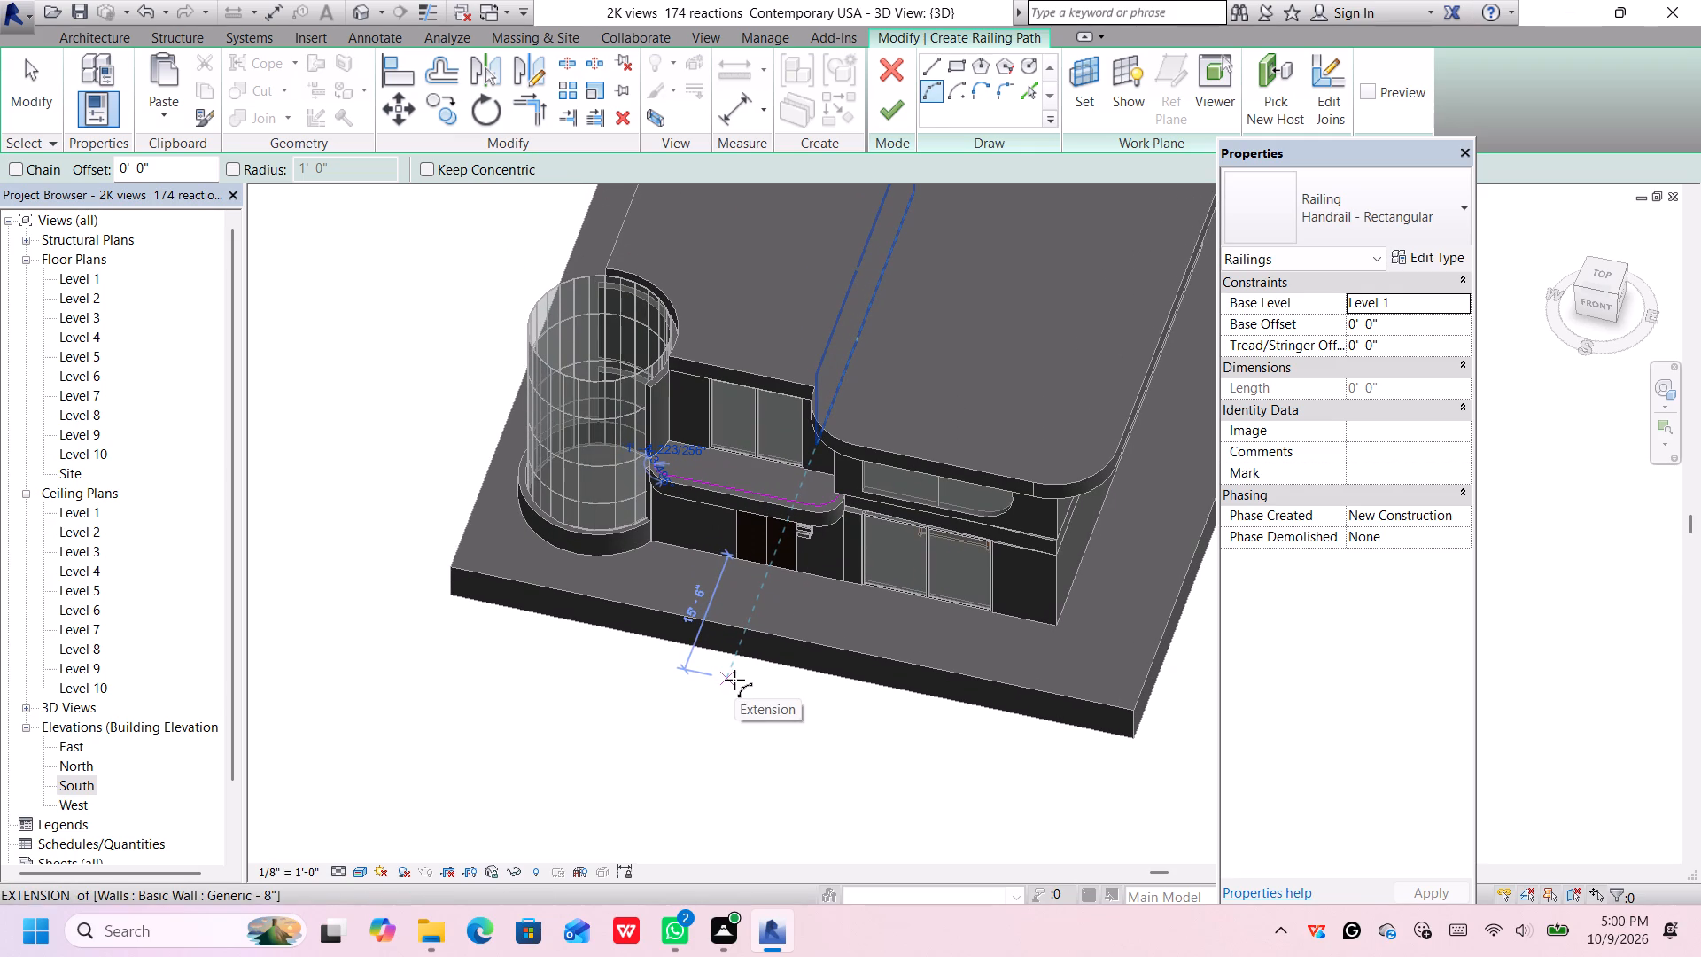
pyautogui.click(1442, 303)
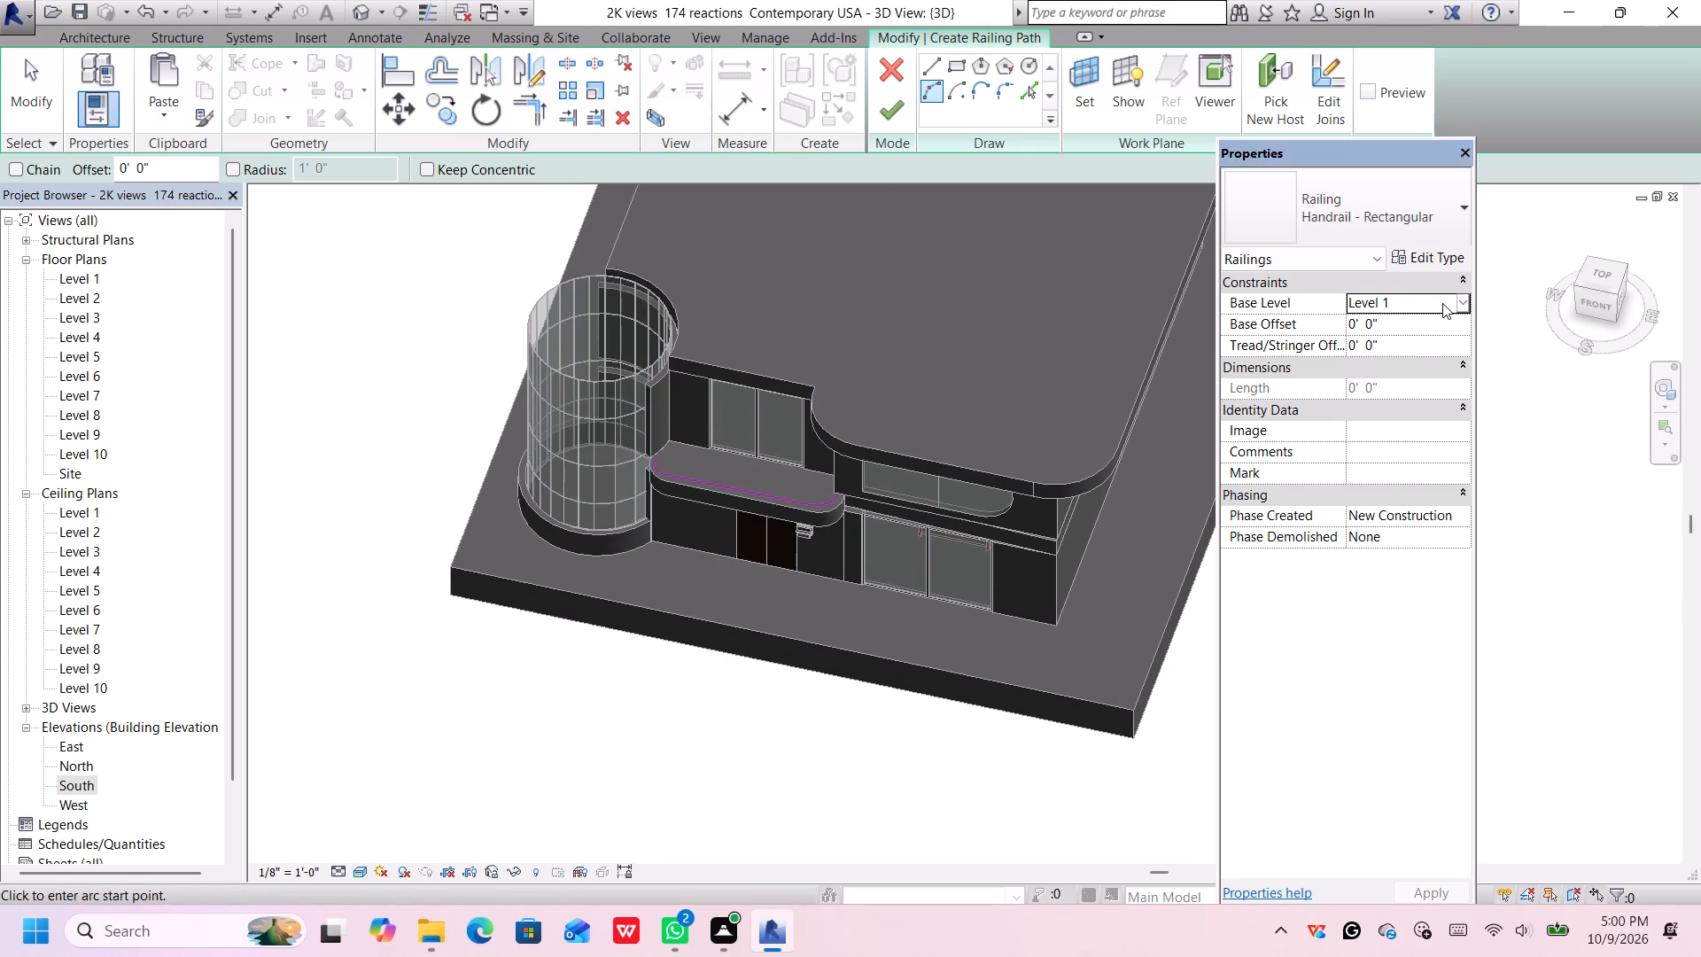
pyautogui.click(1460, 305)
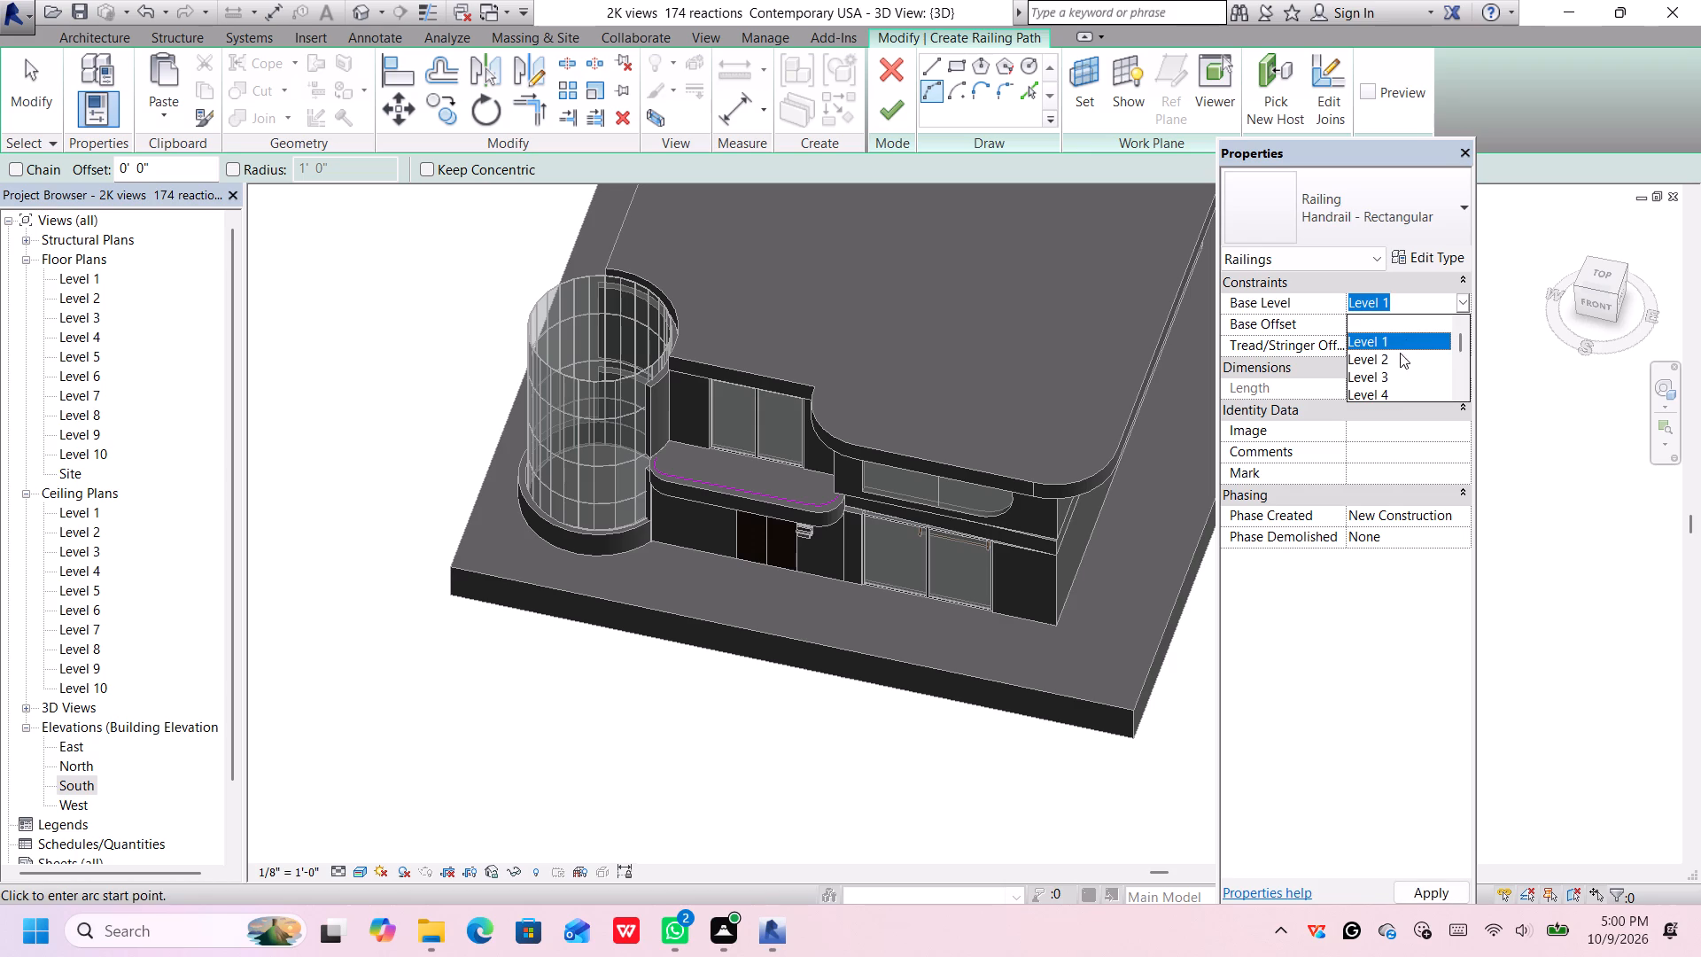
pyautogui.click(1400, 353)
pyautogui.click(1405, 324)
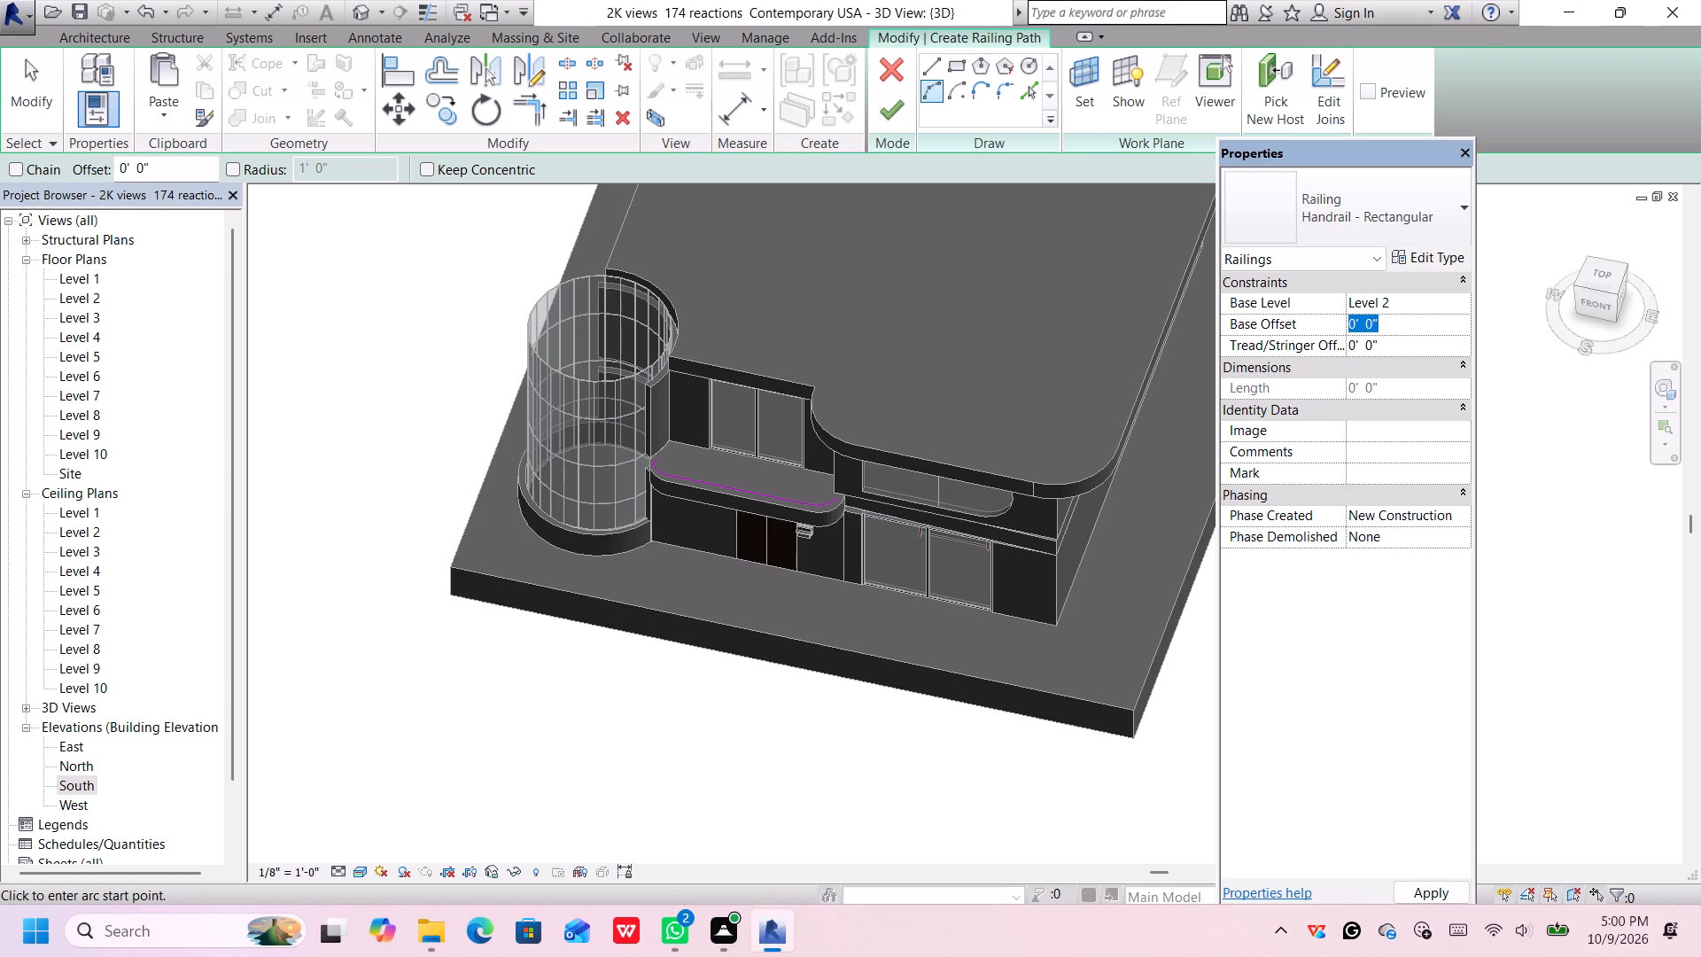
pyautogui.press('BackSpace')
pyautogui.write("2'")
pyautogui.press('Return')
pyautogui.press('Return')
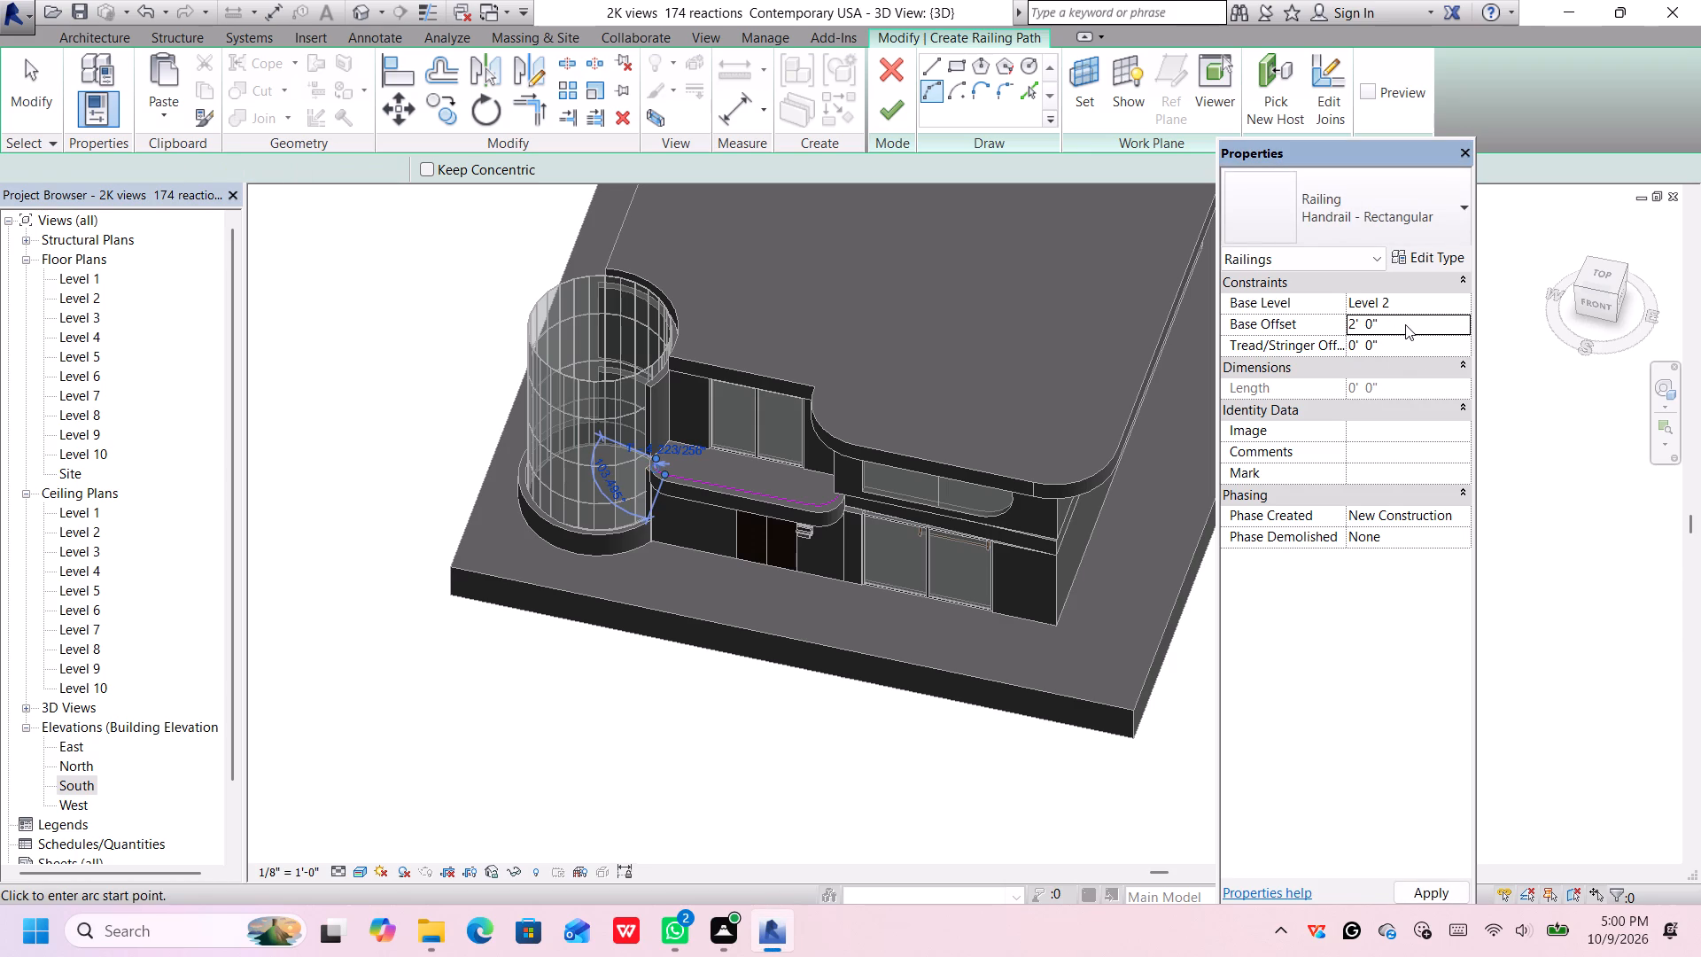
pyautogui.click(893, 115)
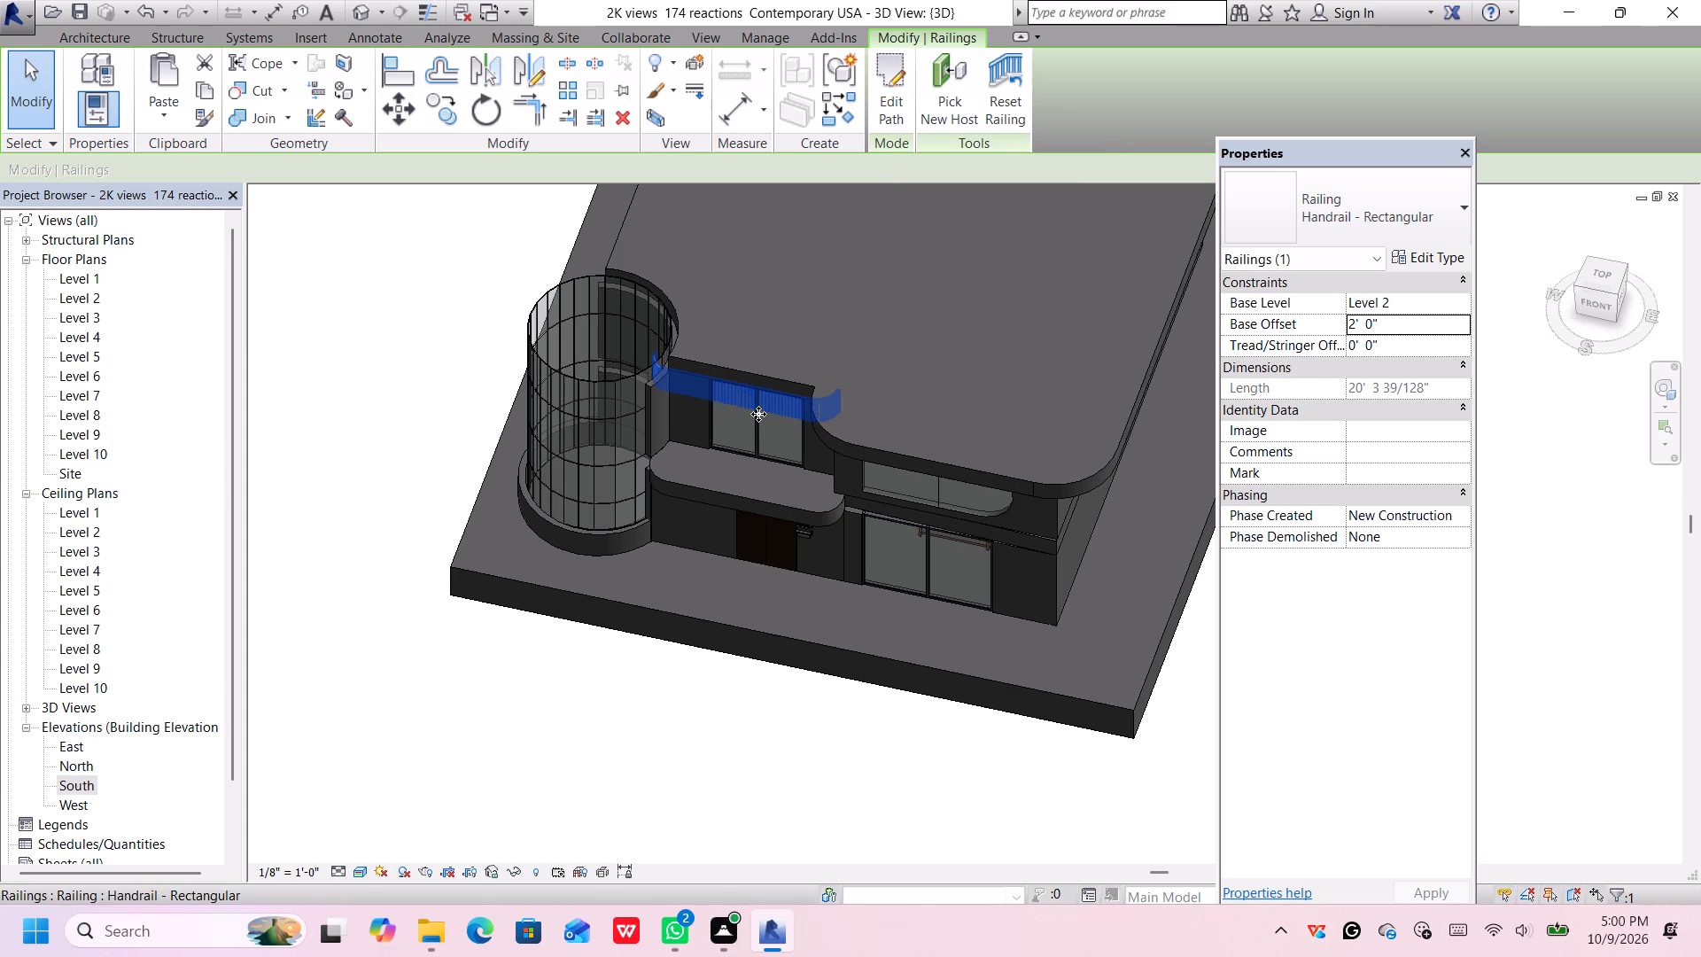
# Nudge the new railing down and east in the 3D view until it sits on the entrance canopy, following its front edge and rounded corners.
pyautogui.scroll(1, 758, 409)
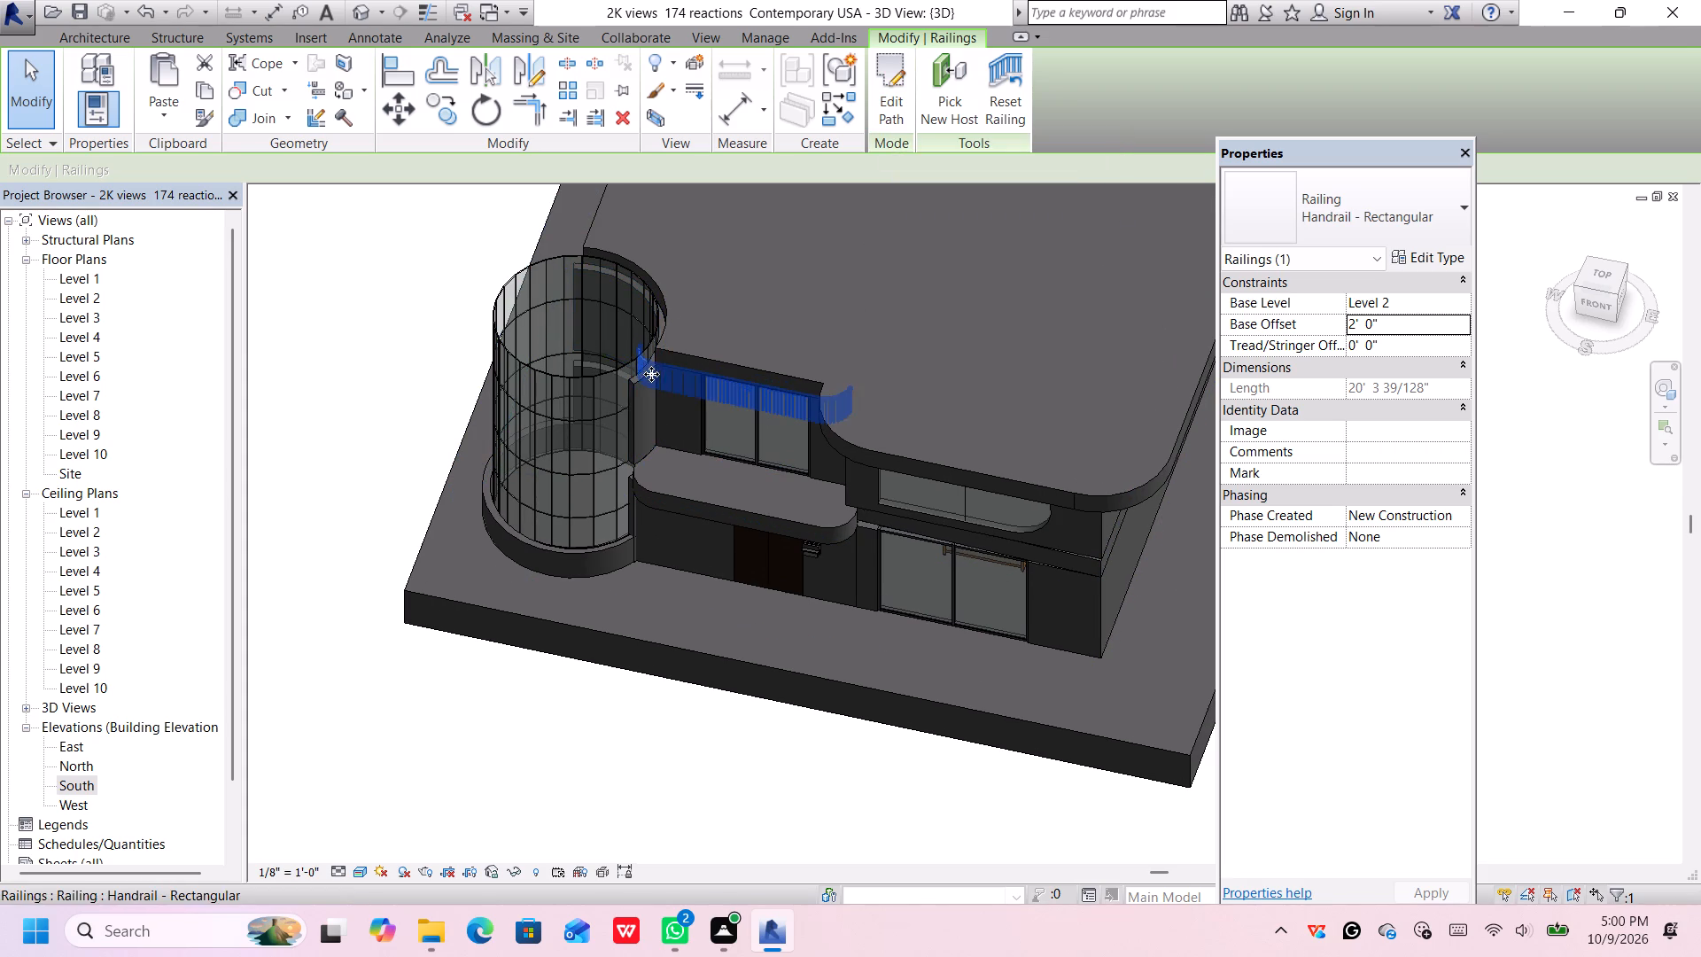
pyautogui.scroll(4, 652, 377)
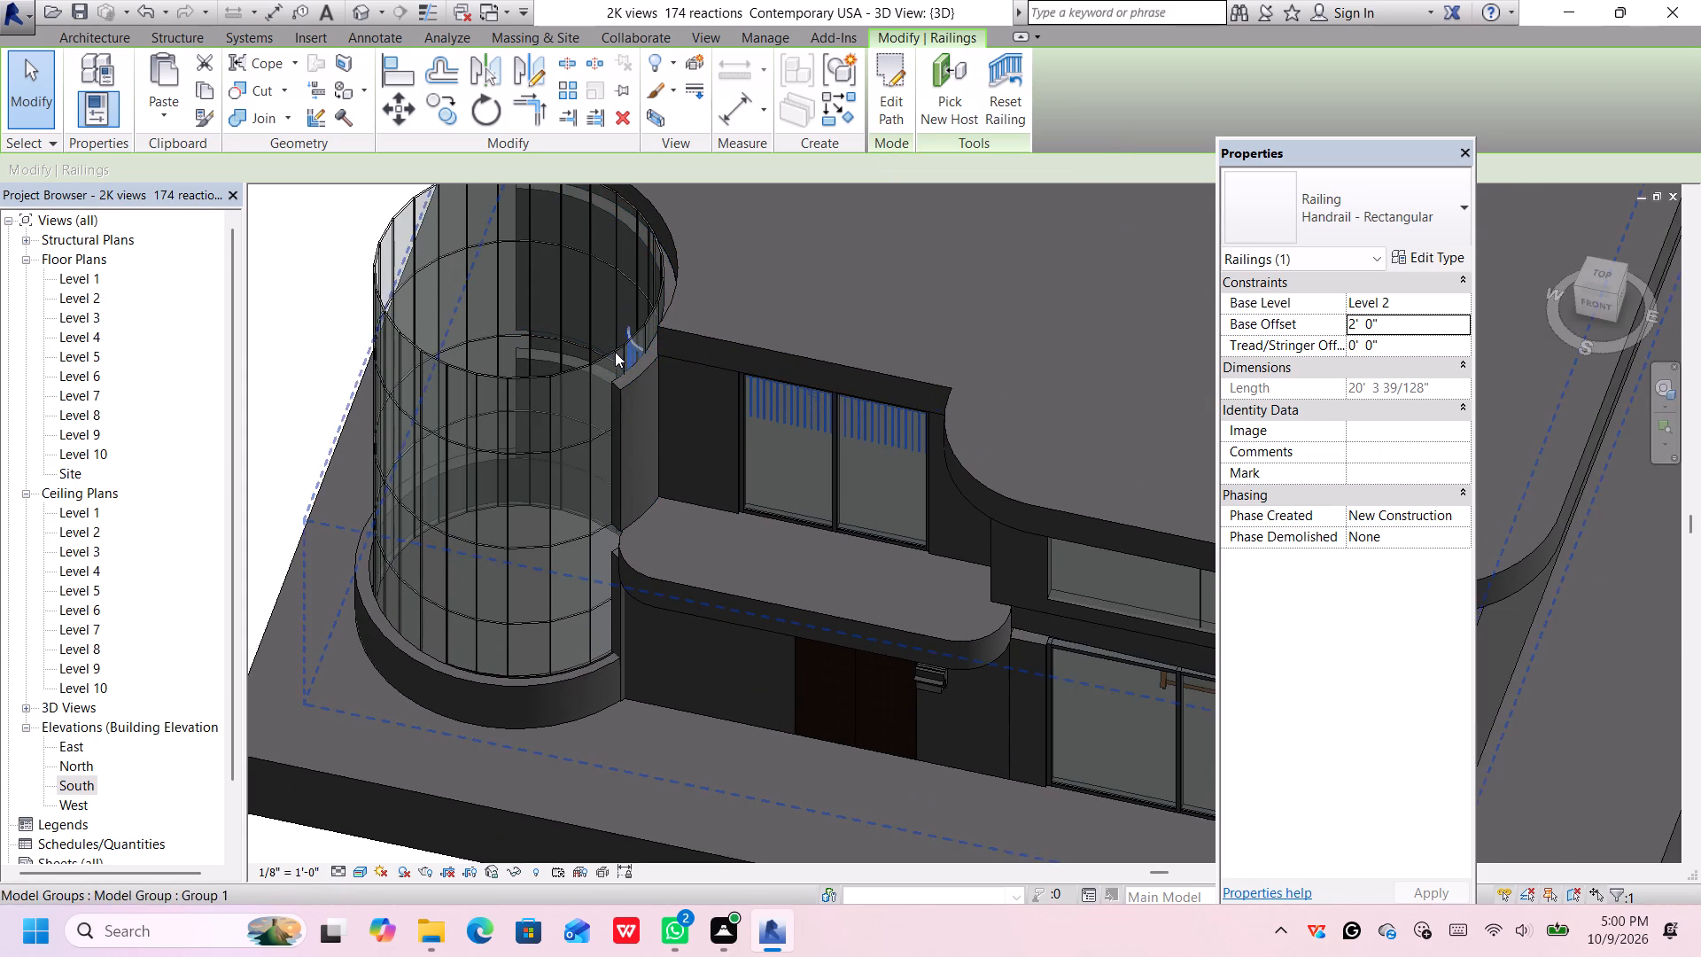
pyautogui.scroll(3, 615, 352)
pyautogui.click(639, 352)
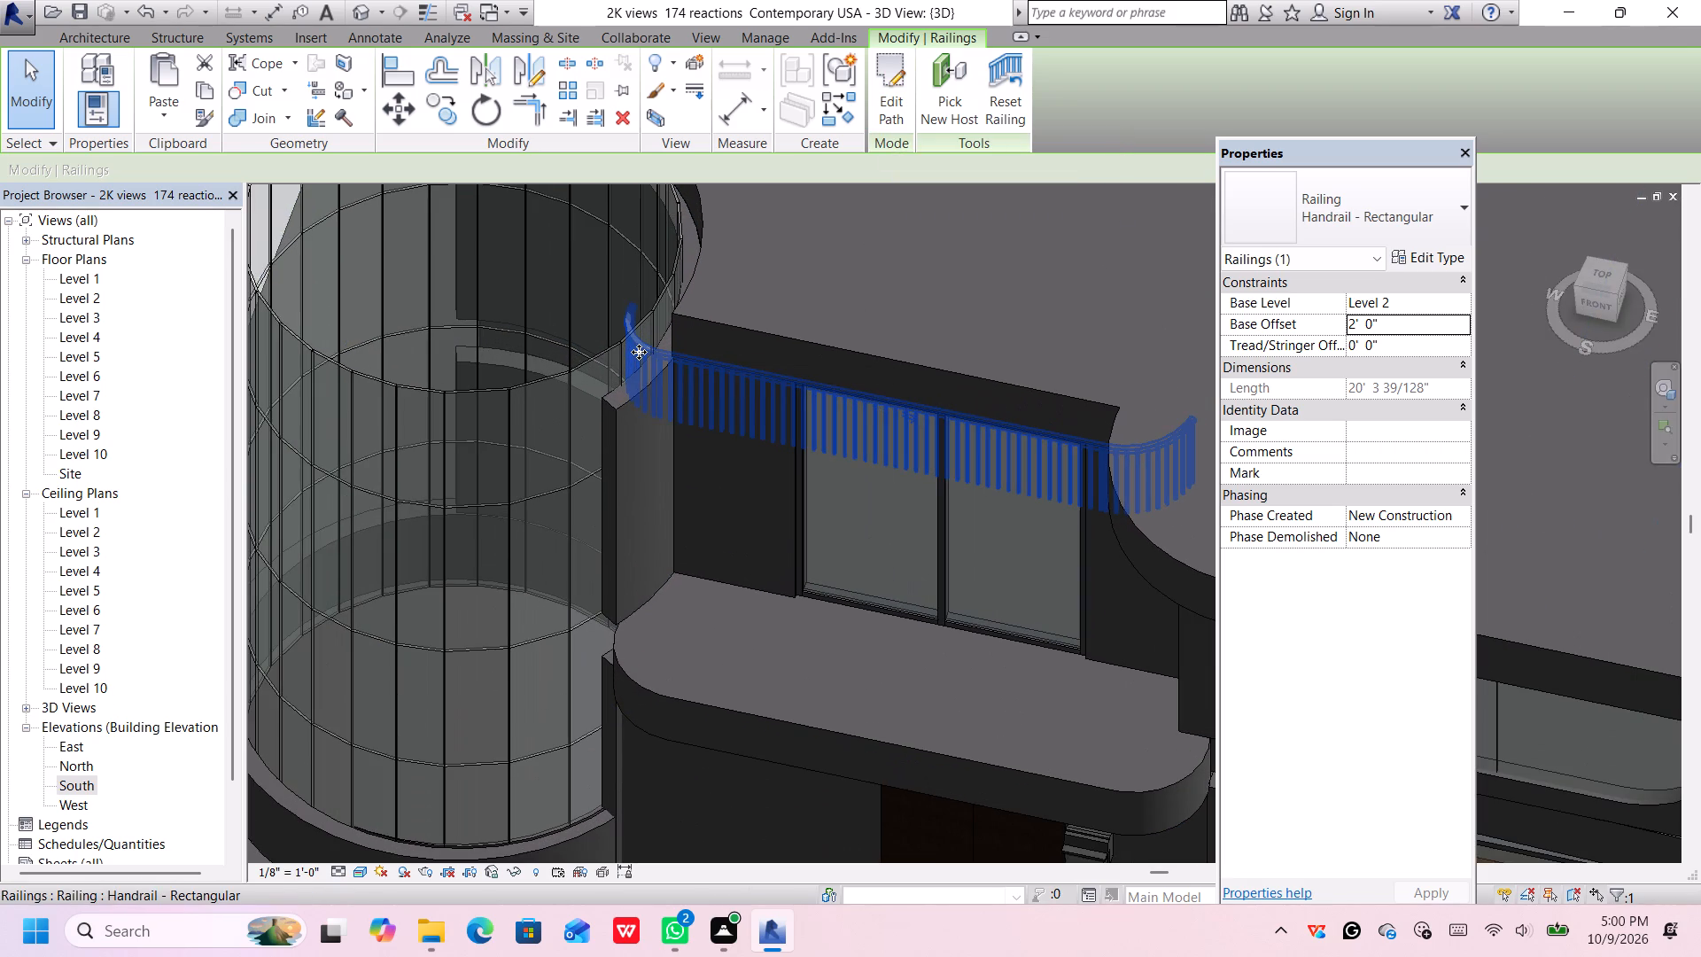
pyautogui.press('Down')
pyautogui.press('Down')
pyautogui.press('Down')
pyautogui.press('Down')
pyautogui.press('Down')
pyautogui.press('Down')
pyautogui.press('Down')
pyautogui.press('Down')
pyautogui.press('Down')
pyautogui.press('Down')
pyautogui.press('Down')
pyautogui.press('Down')
pyautogui.press('Down')
pyautogui.press('Down')
pyautogui.press('Down')
pyautogui.press('Down')
pyautogui.press('Down')
pyautogui.press('Down')
pyautogui.press('Down')
pyautogui.press('Down')
pyautogui.press('Down')
pyautogui.press('Down')
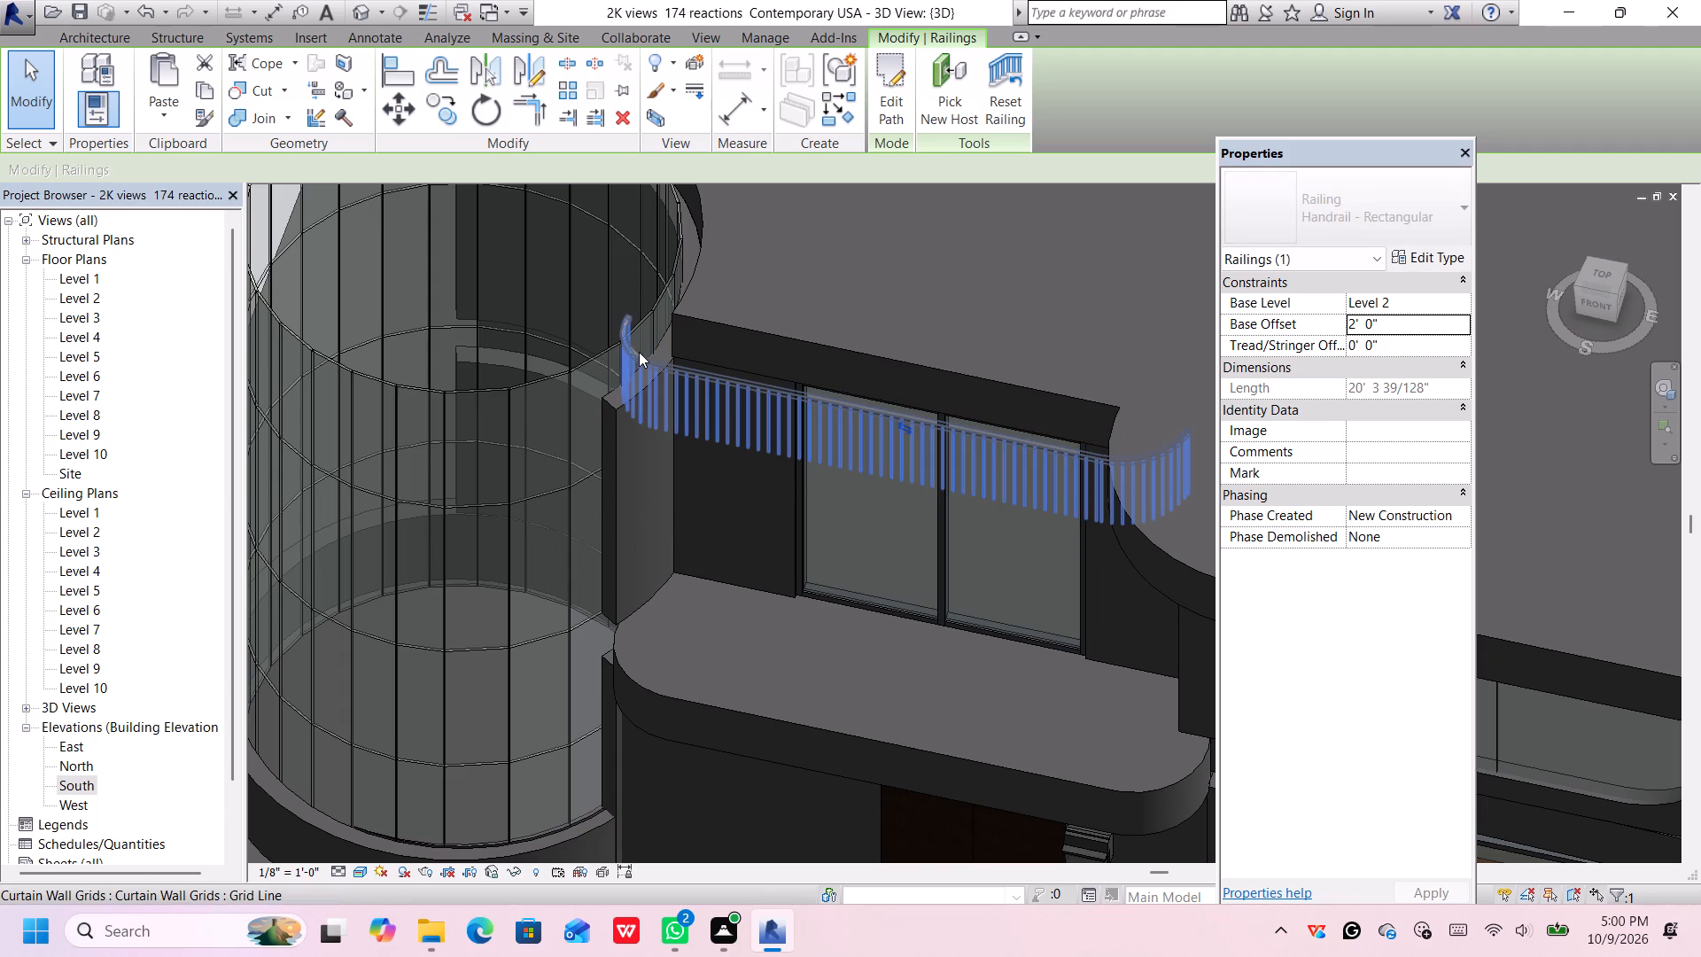
pyautogui.press('Down')
pyautogui.press('Down')
pyautogui.press('Down')
pyautogui.press('Down')
pyautogui.press('Down')
pyautogui.press('Down')
pyautogui.press('Down')
pyautogui.press('Down')
pyautogui.press('Down')
pyautogui.press('Down')
pyautogui.press('Down')
pyautogui.press('Down')
pyautogui.press('Down')
pyautogui.press('Down')
pyautogui.press('Down')
pyautogui.press('Down')
pyautogui.press('Down')
pyautogui.press('Down')
pyautogui.press('Down')
pyautogui.press('Down')
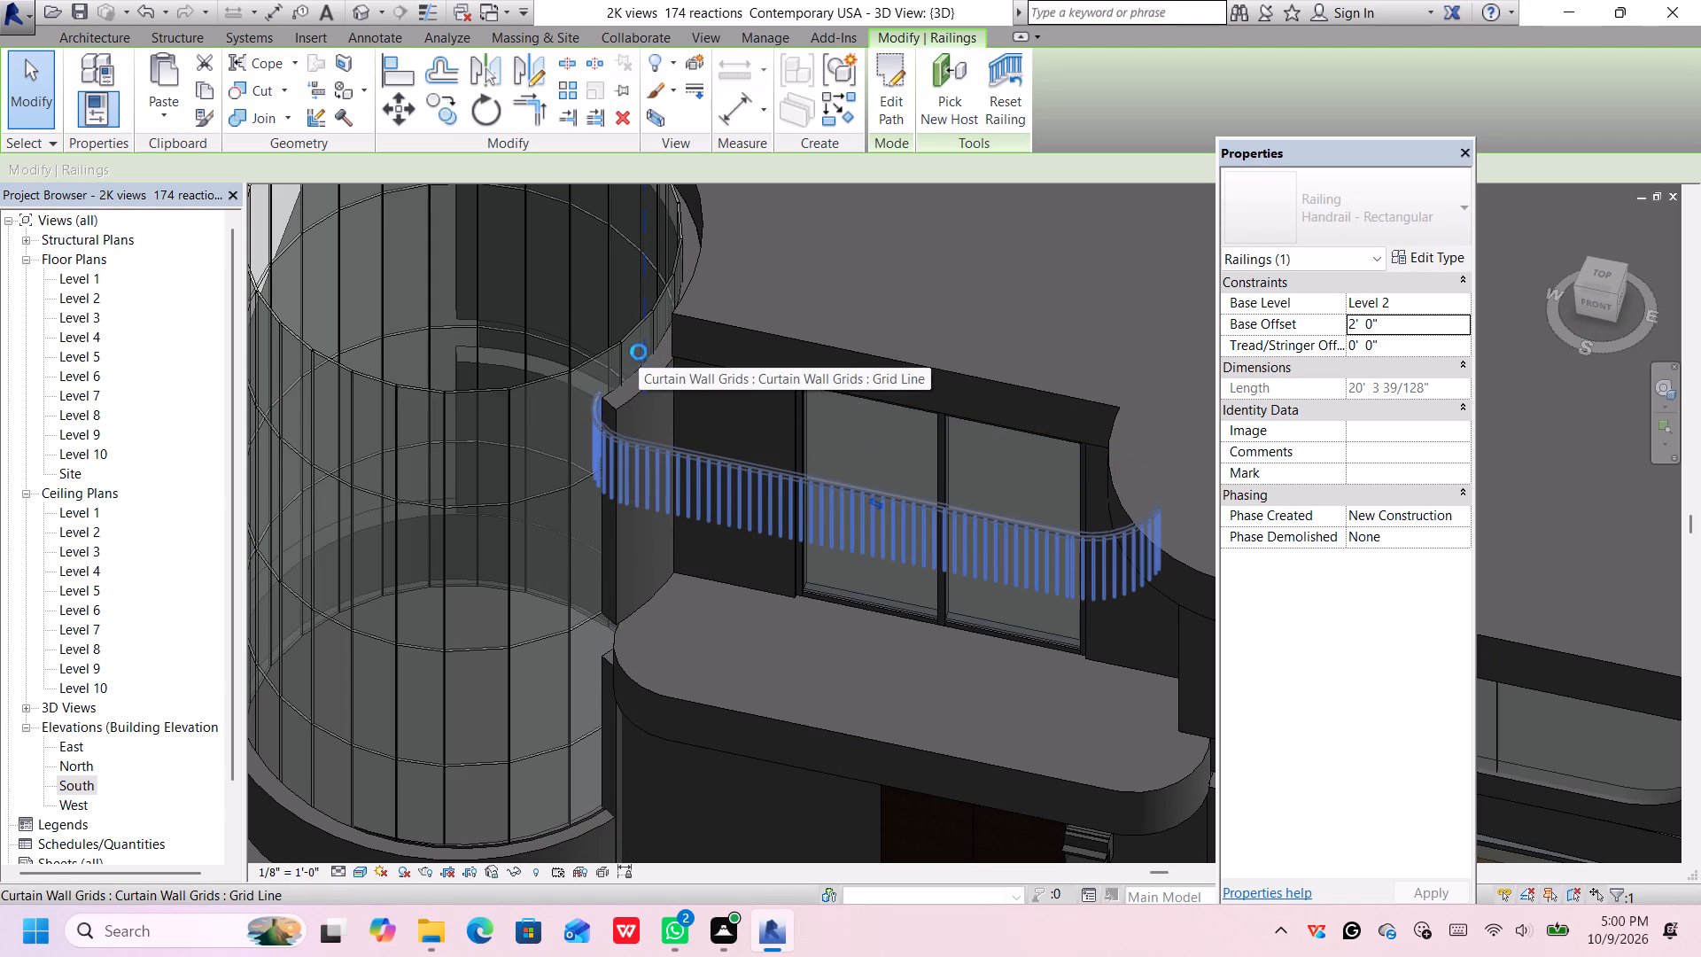
pyautogui.press('Down')
pyautogui.press('Down')
pyautogui.press('Down')
pyautogui.press('Down')
pyautogui.press('Down')
pyautogui.press('Down')
pyautogui.press('Down')
pyautogui.press('Down')
pyautogui.press('Down')
pyautogui.press('Down')
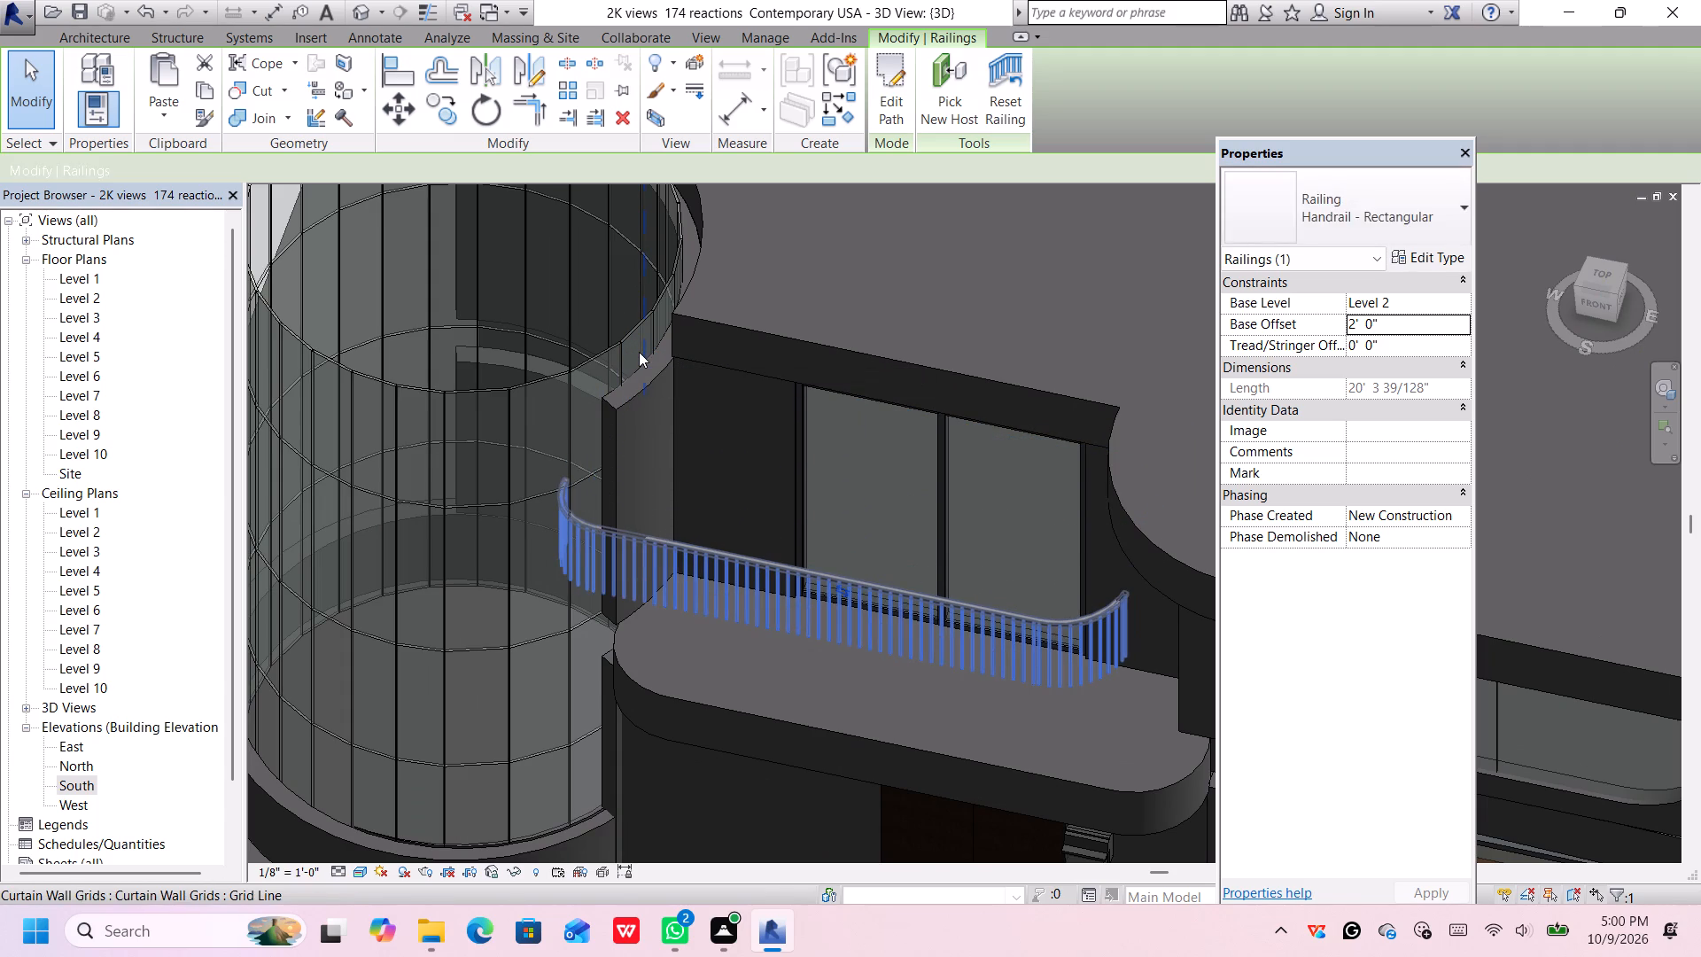
pyautogui.press('Down')
pyautogui.press('Down')
pyautogui.press('Down')
pyautogui.press('Down')
pyautogui.press('Down')
pyautogui.press('Down')
pyautogui.press('Down')
pyautogui.press('Down')
pyautogui.press('Down')
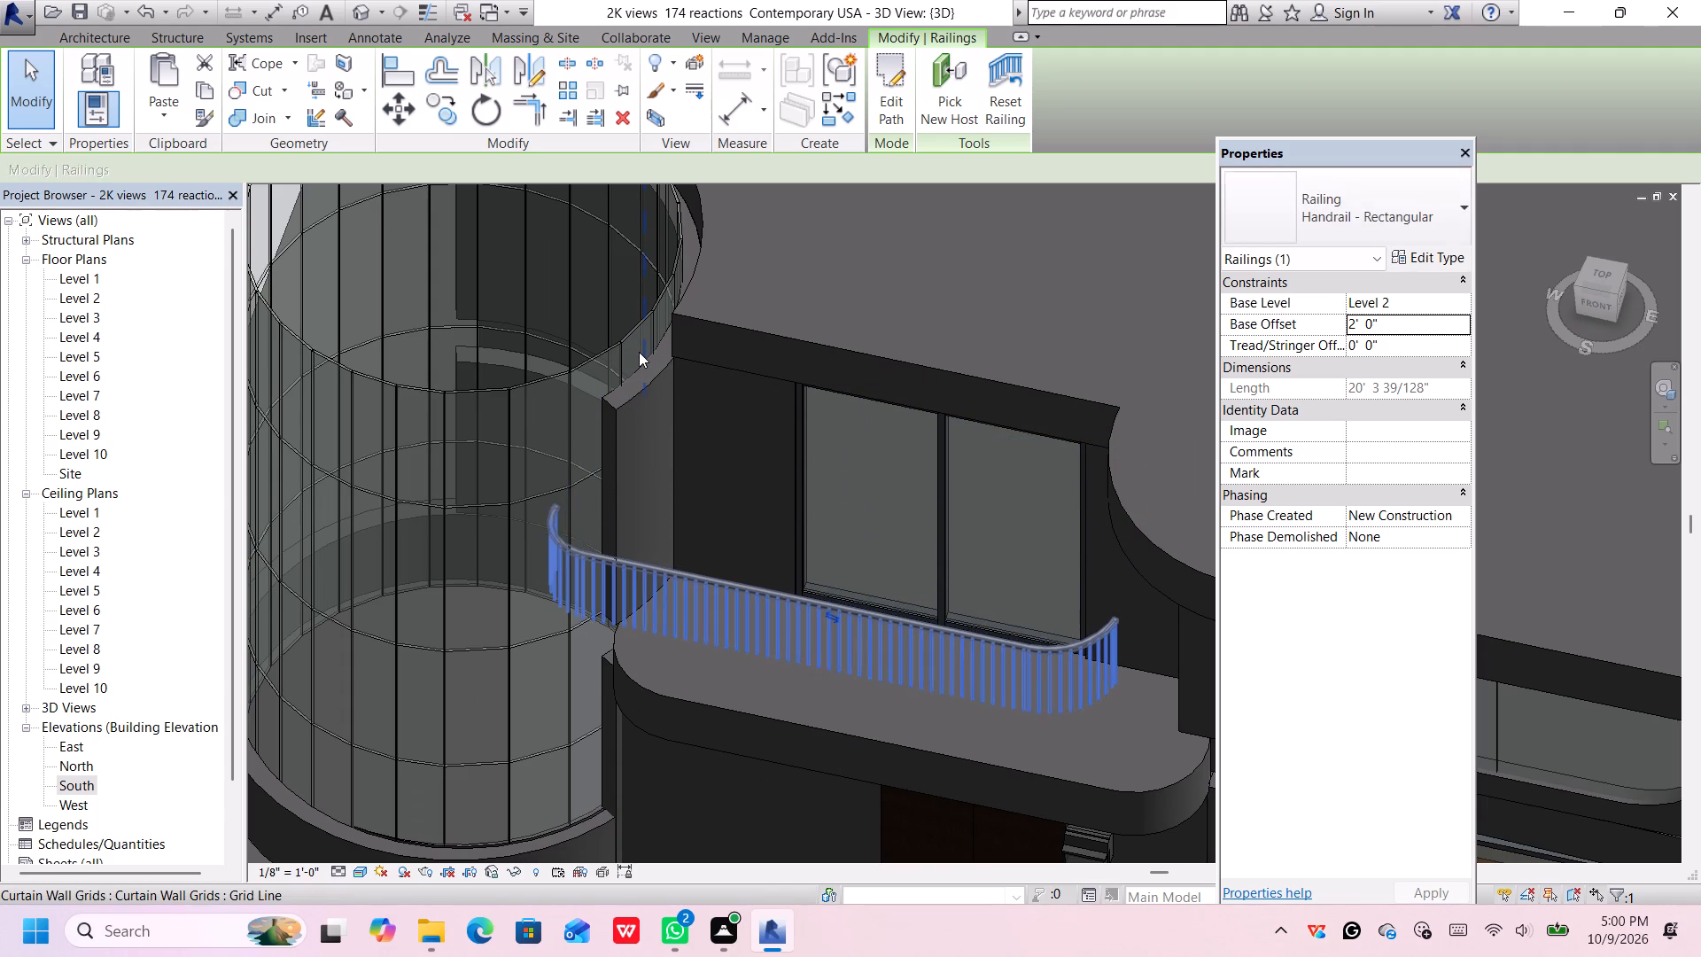
pyautogui.press('Down')
pyautogui.press('Down')
pyautogui.press('Down')
pyautogui.press('Down')
pyautogui.press('Down')
pyautogui.press('Down')
pyautogui.press('Down')
pyautogui.press('Down')
pyautogui.press('Down')
pyautogui.press('Down')
pyautogui.press('Down')
pyautogui.press('Down')
pyautogui.press('Down')
pyautogui.press('Down')
pyautogui.press('Down')
pyautogui.press('Down')
pyautogui.press('Down')
pyautogui.press('Down')
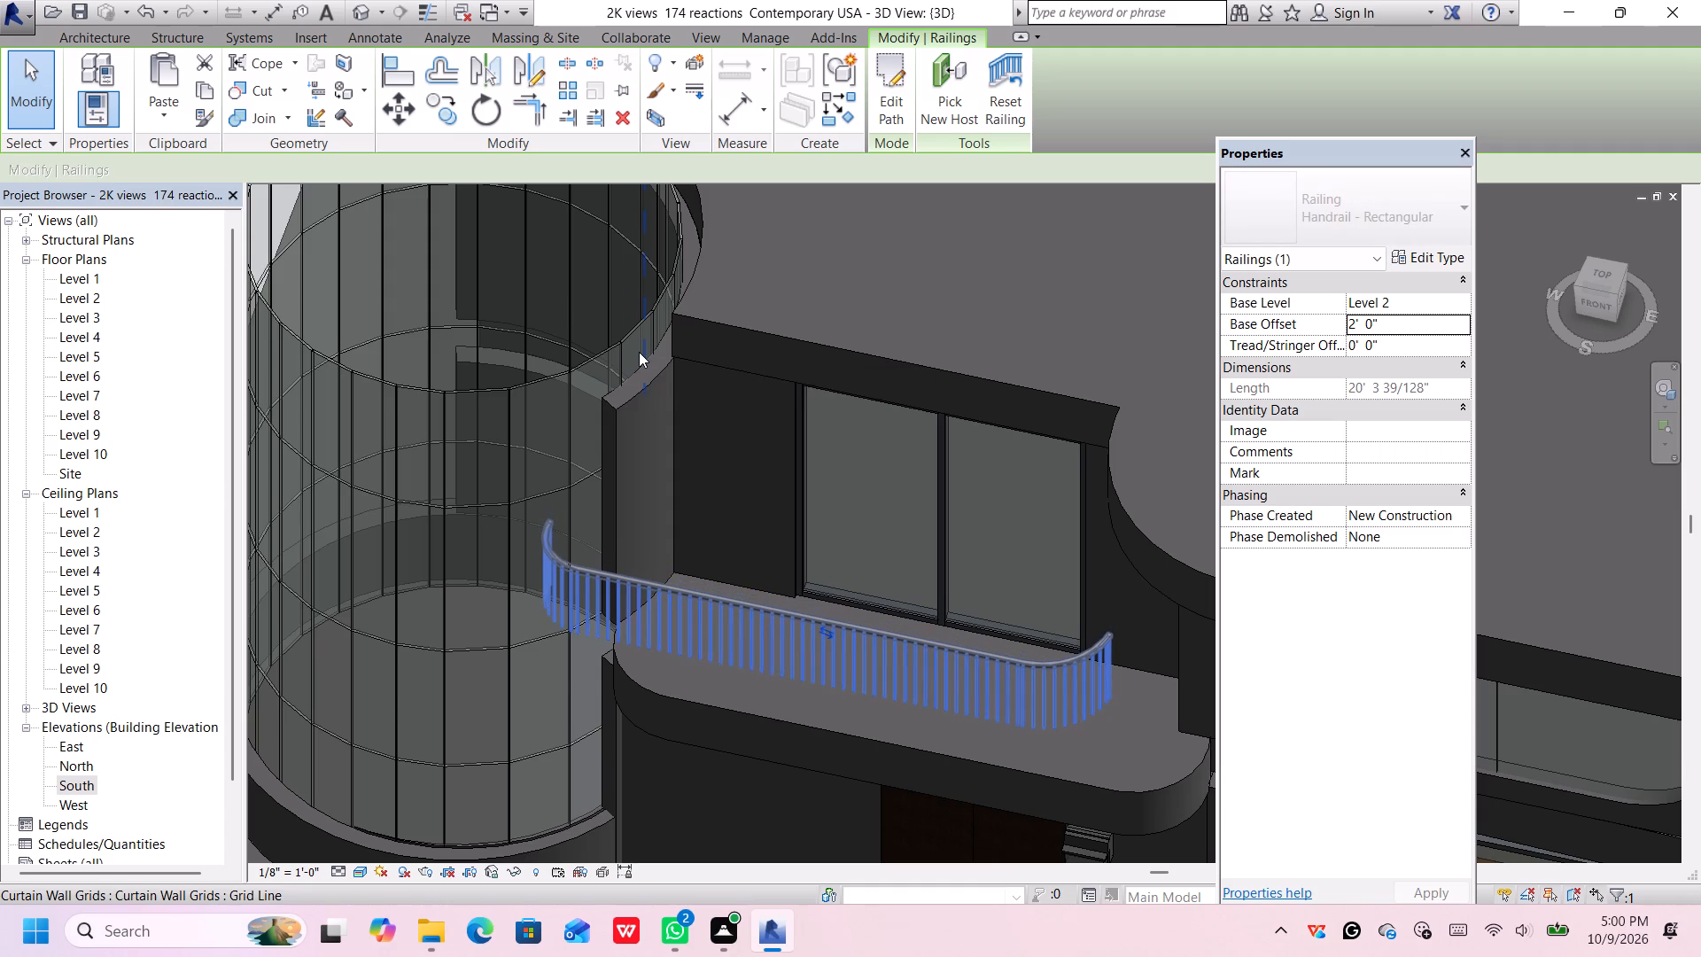
pyautogui.press('Right')
pyautogui.press('Right')
pyautogui.press('Right')
pyautogui.press('Right')
pyautogui.press('Right')
pyautogui.press('Right')
pyautogui.press('Right')
pyautogui.press('Right')
pyautogui.press('Right')
pyautogui.press('Right')
pyautogui.press('Right')
pyautogui.press('Right')
pyautogui.press('Right')
pyautogui.press('Right')
pyautogui.press('Right')
pyautogui.press('Right')
pyautogui.press('Right')
pyautogui.press('Right')
pyautogui.press('Right')
pyautogui.press('Right')
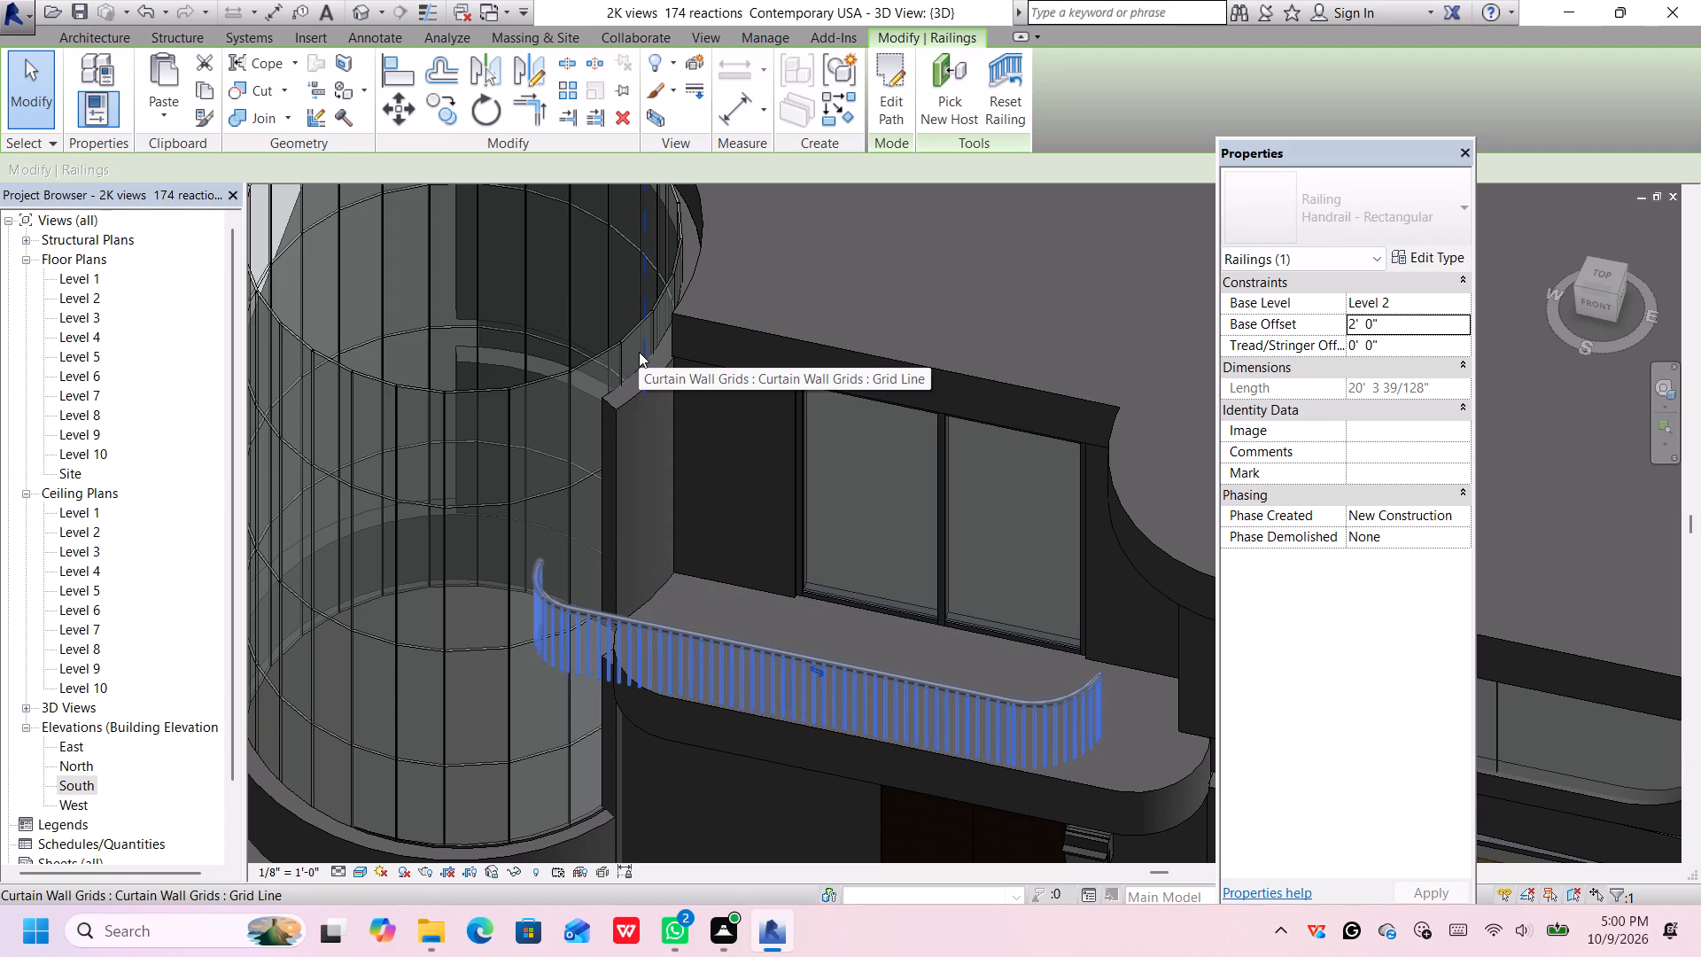
pyautogui.press('Right')
pyautogui.press('Up')
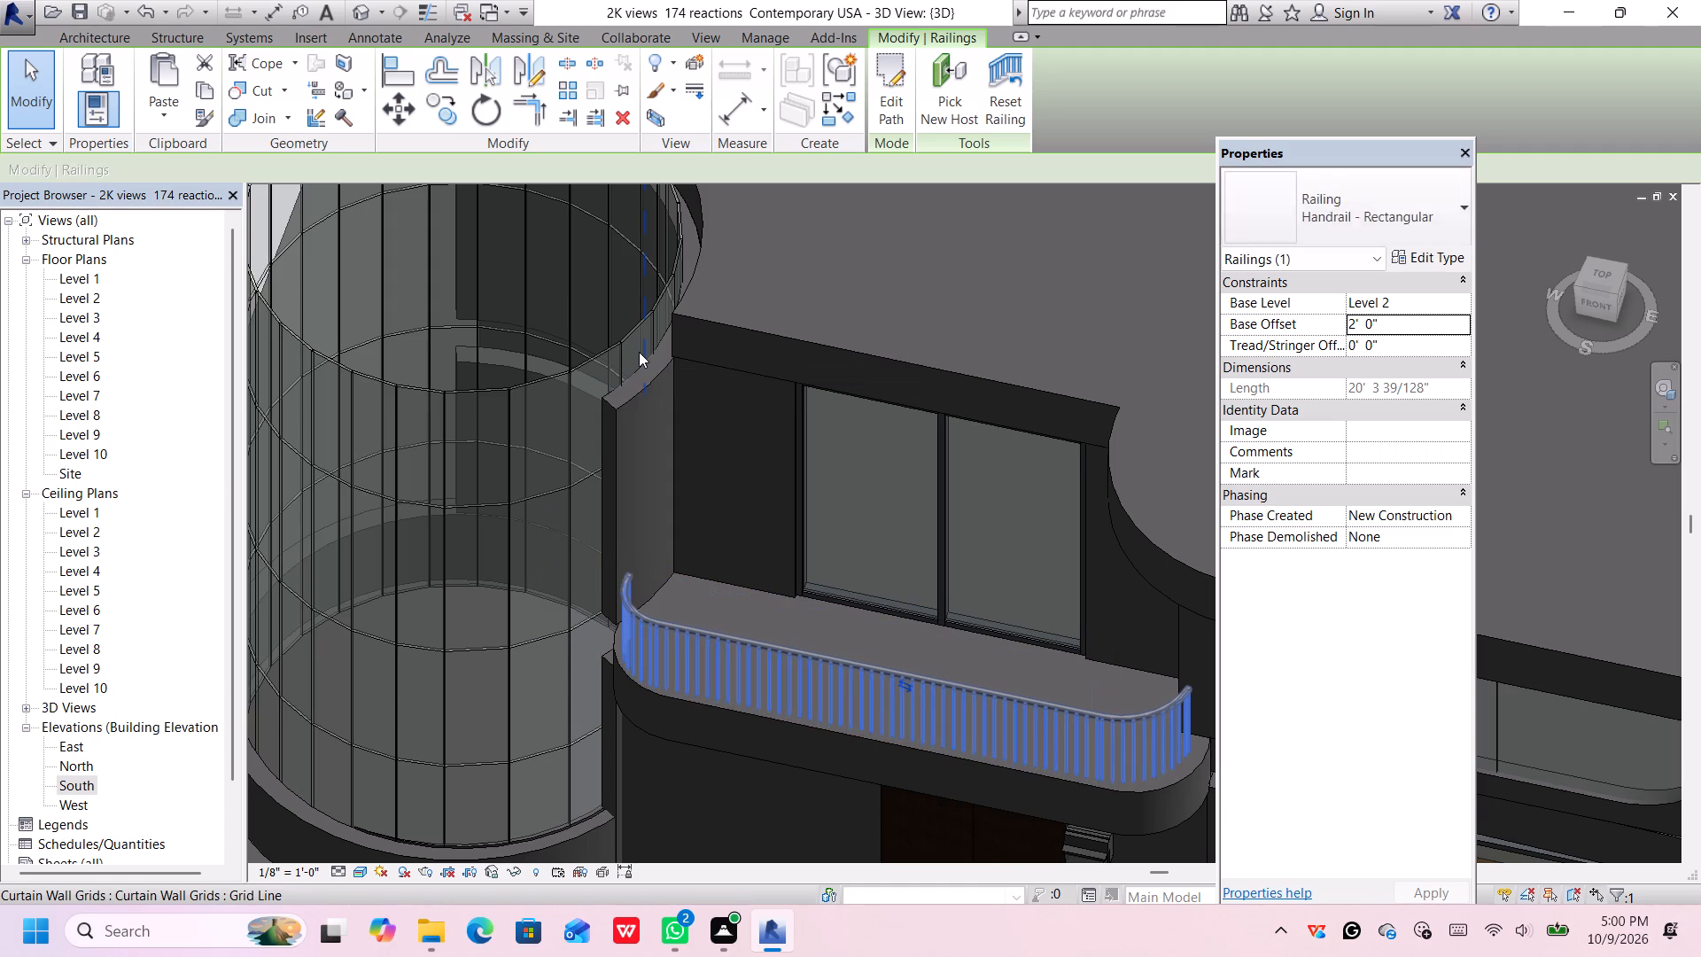
pyautogui.press('Up')
pyautogui.press('Right')
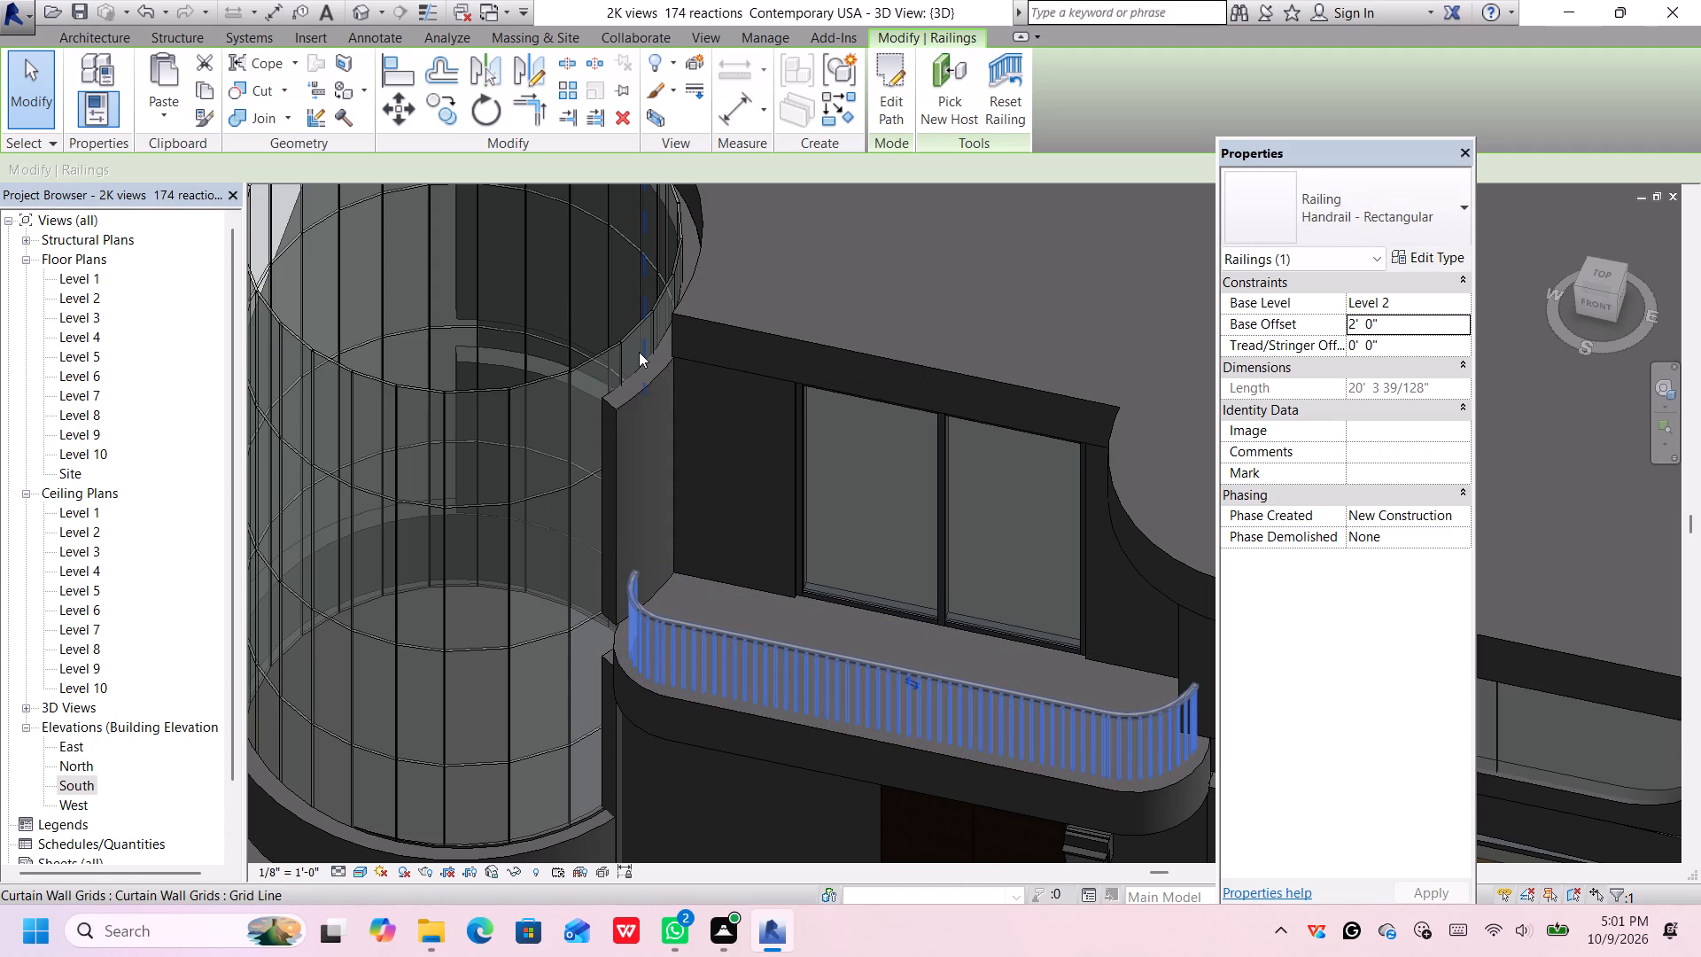
pyautogui.press('Up')
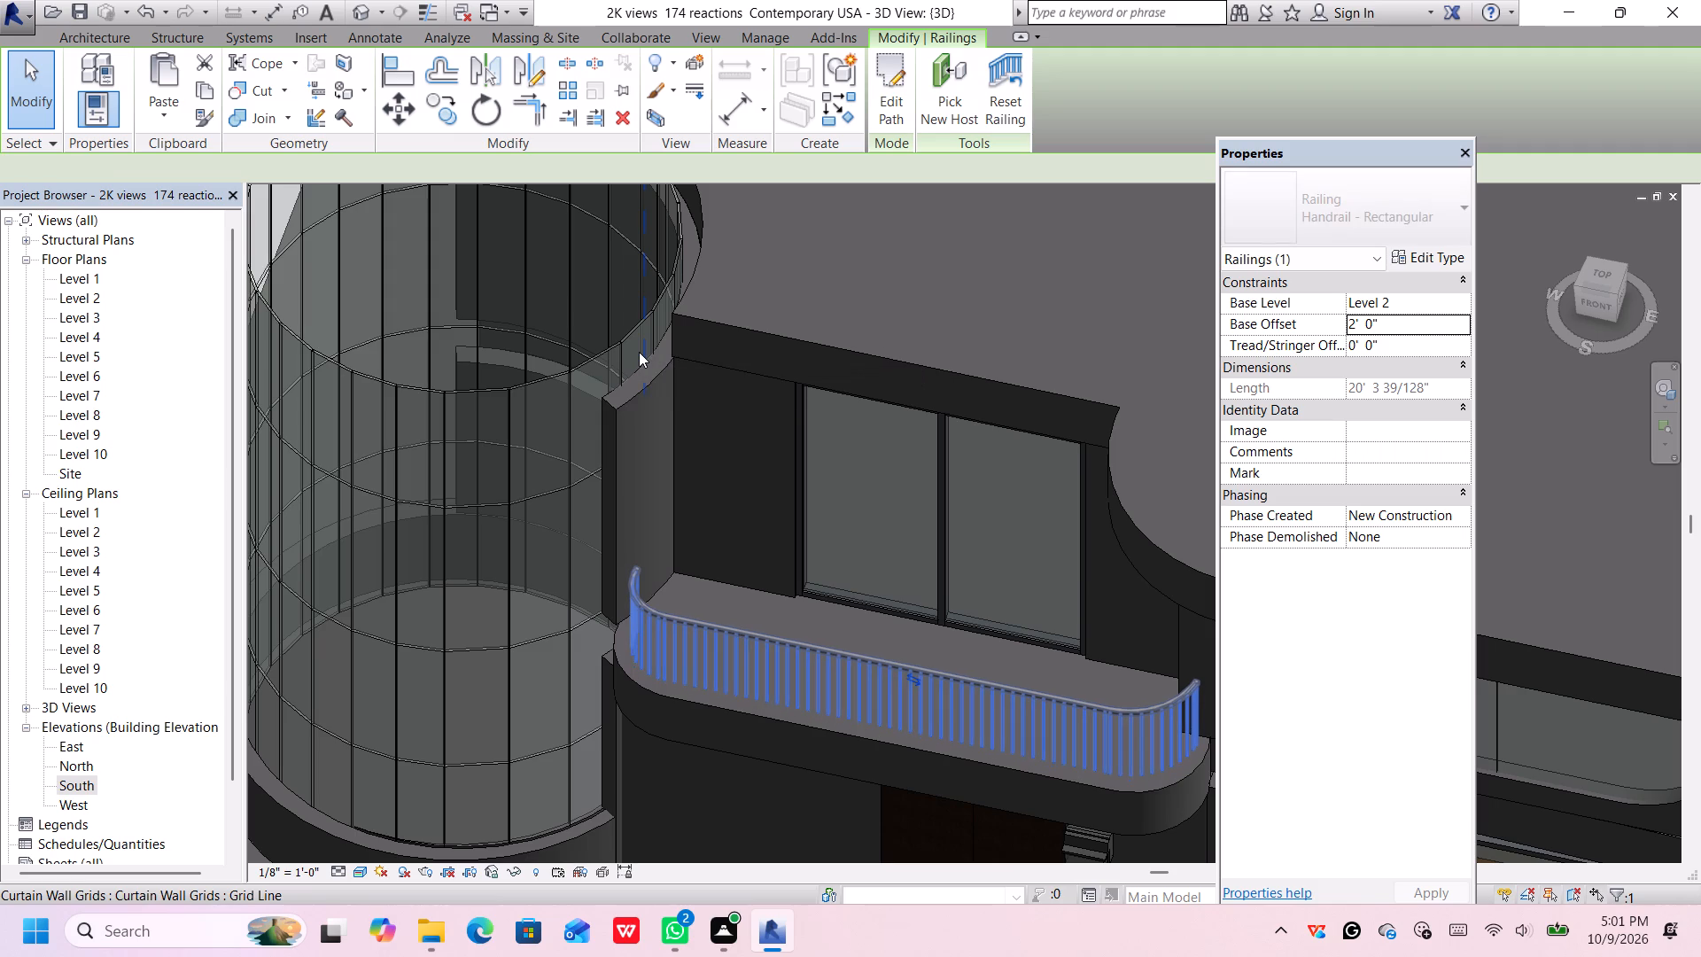
pyautogui.press('Left')
pyautogui.press('Down')
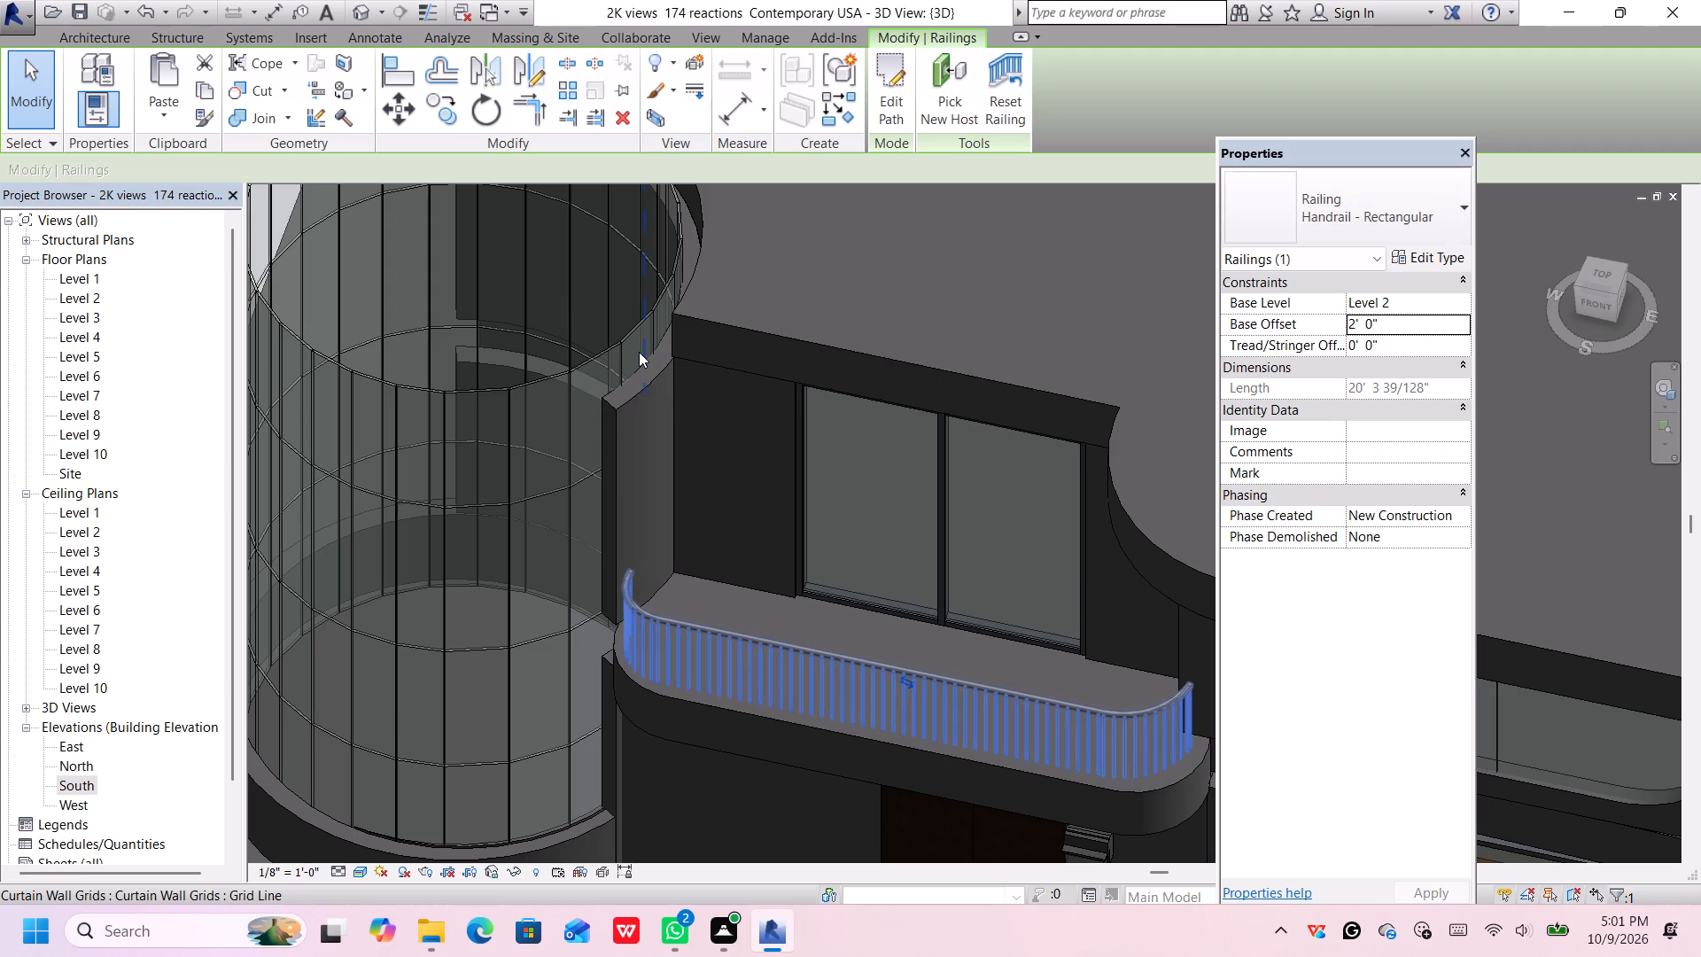
pyautogui.press('Right')
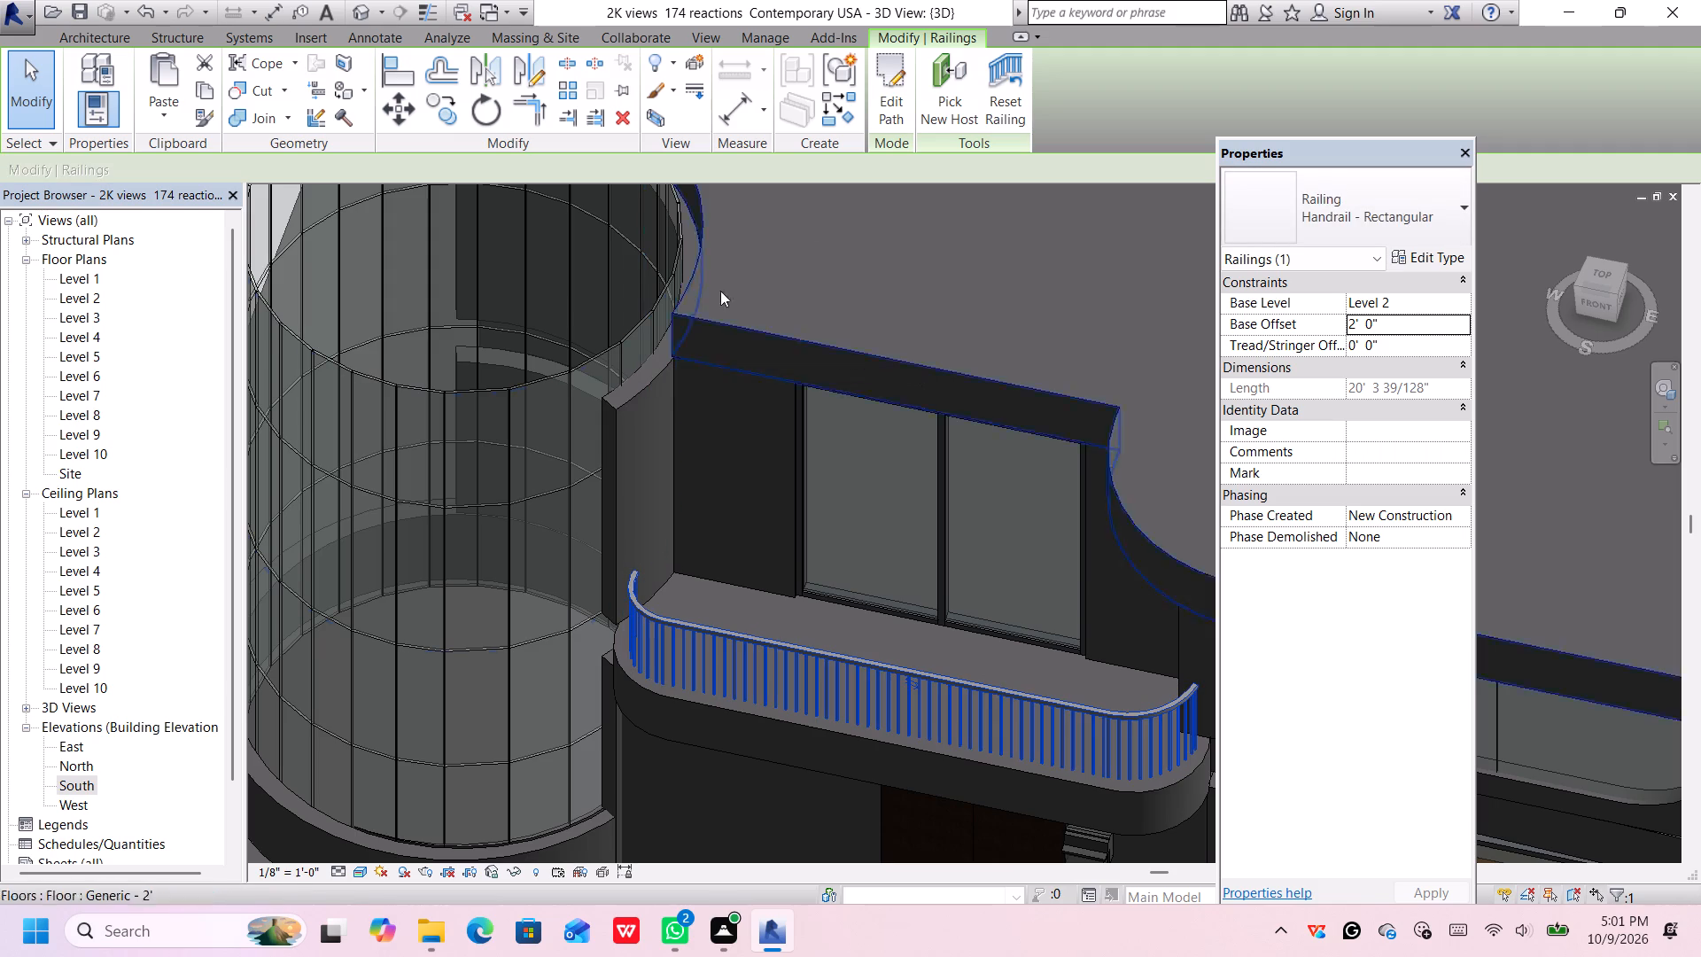
# Change the canopy railing's type to Glass Panel - Bottom Fill and deselect it.
pyautogui.click(1435, 202)
pyautogui.click(1329, 312)
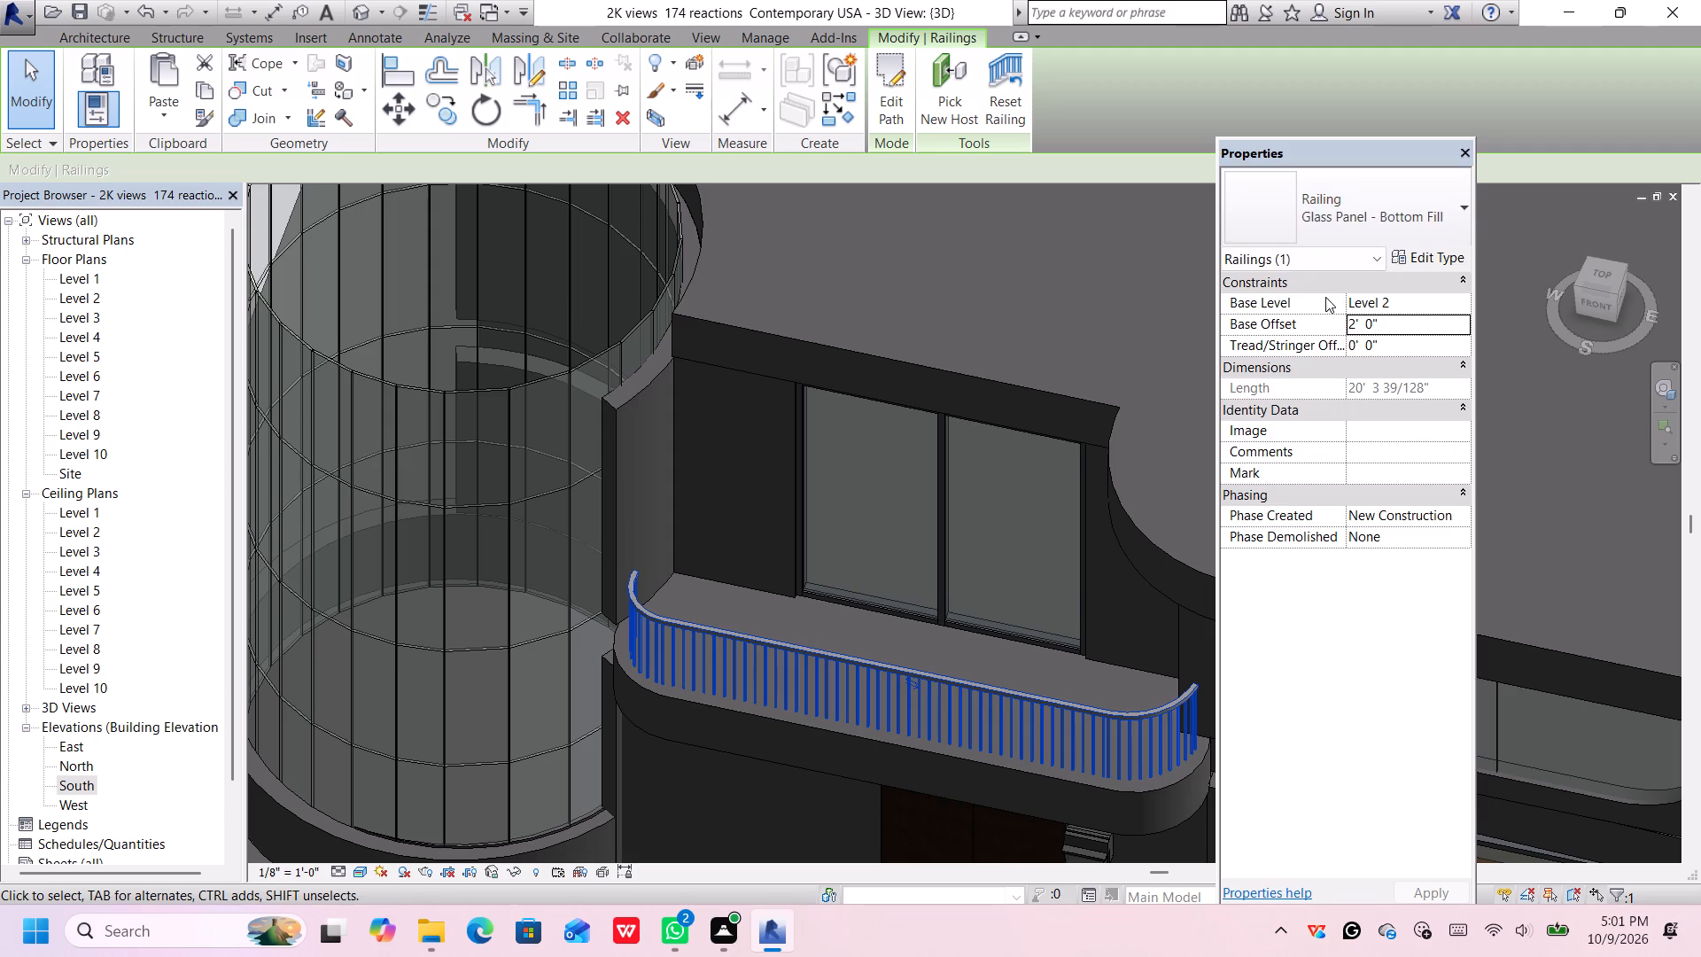
pyautogui.scroll(1, 882, 603)
pyautogui.scroll(-2, 881, 600)
pyautogui.scroll(1, 881, 600)
pyautogui.scroll(-6, 881, 600)
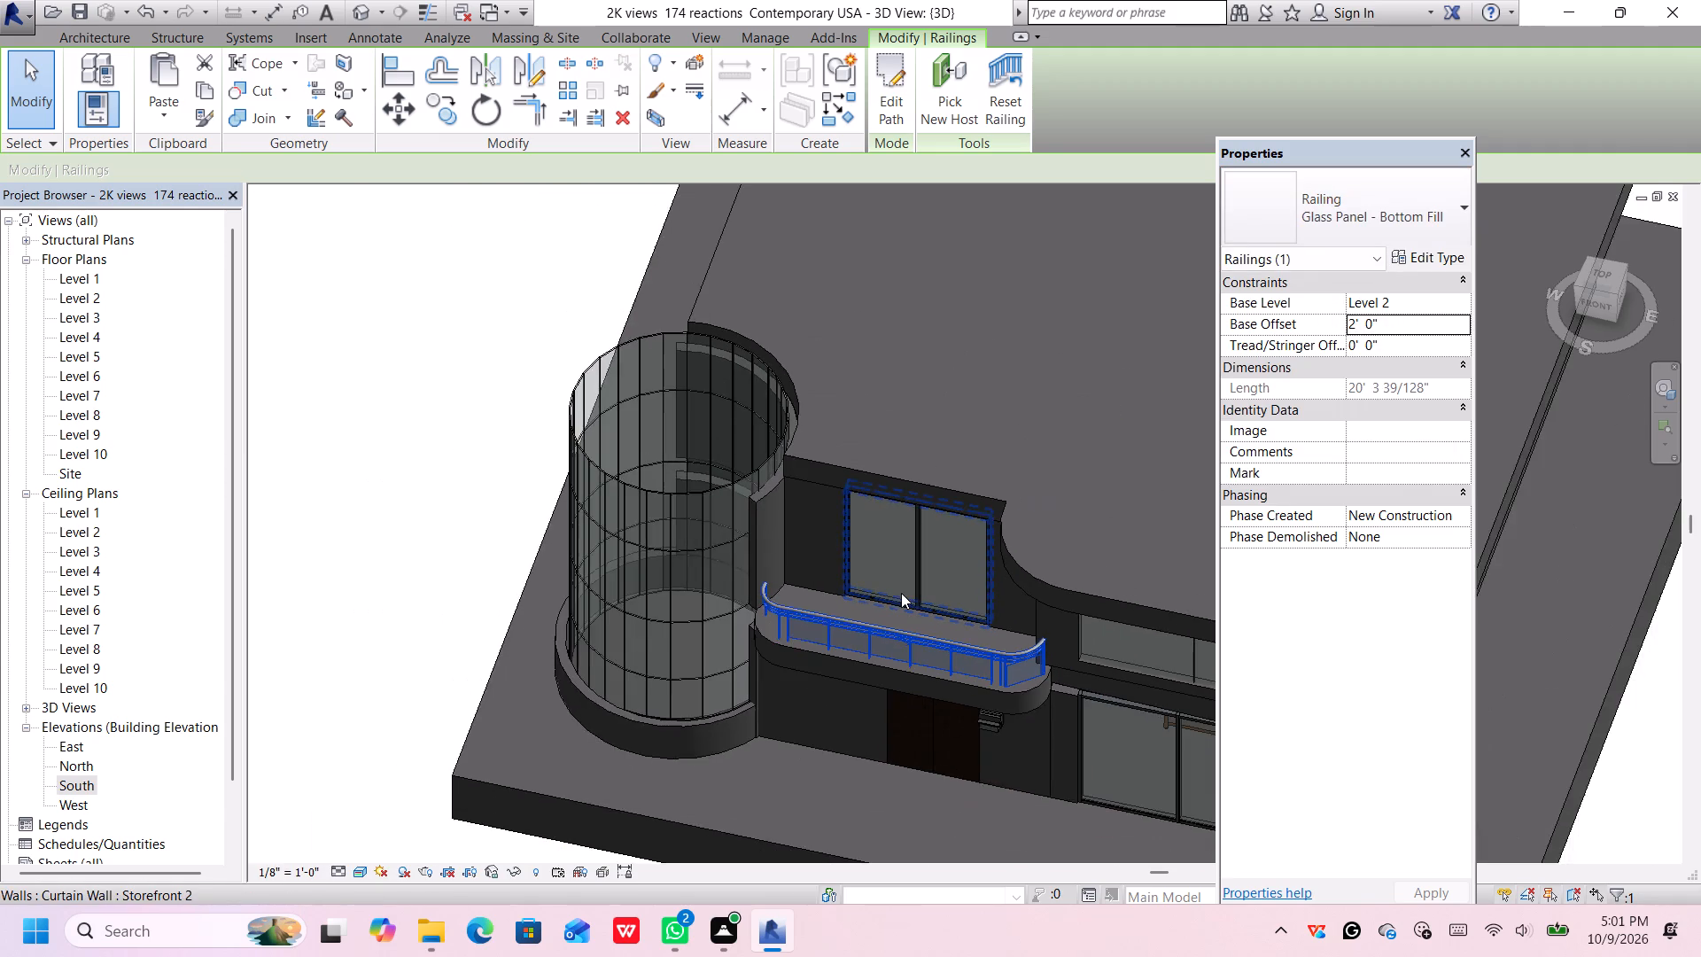
pyautogui.moveTo(881, 596); pyautogui.dragTo(620, 453, button='middle')
pyautogui.click(742, 836)
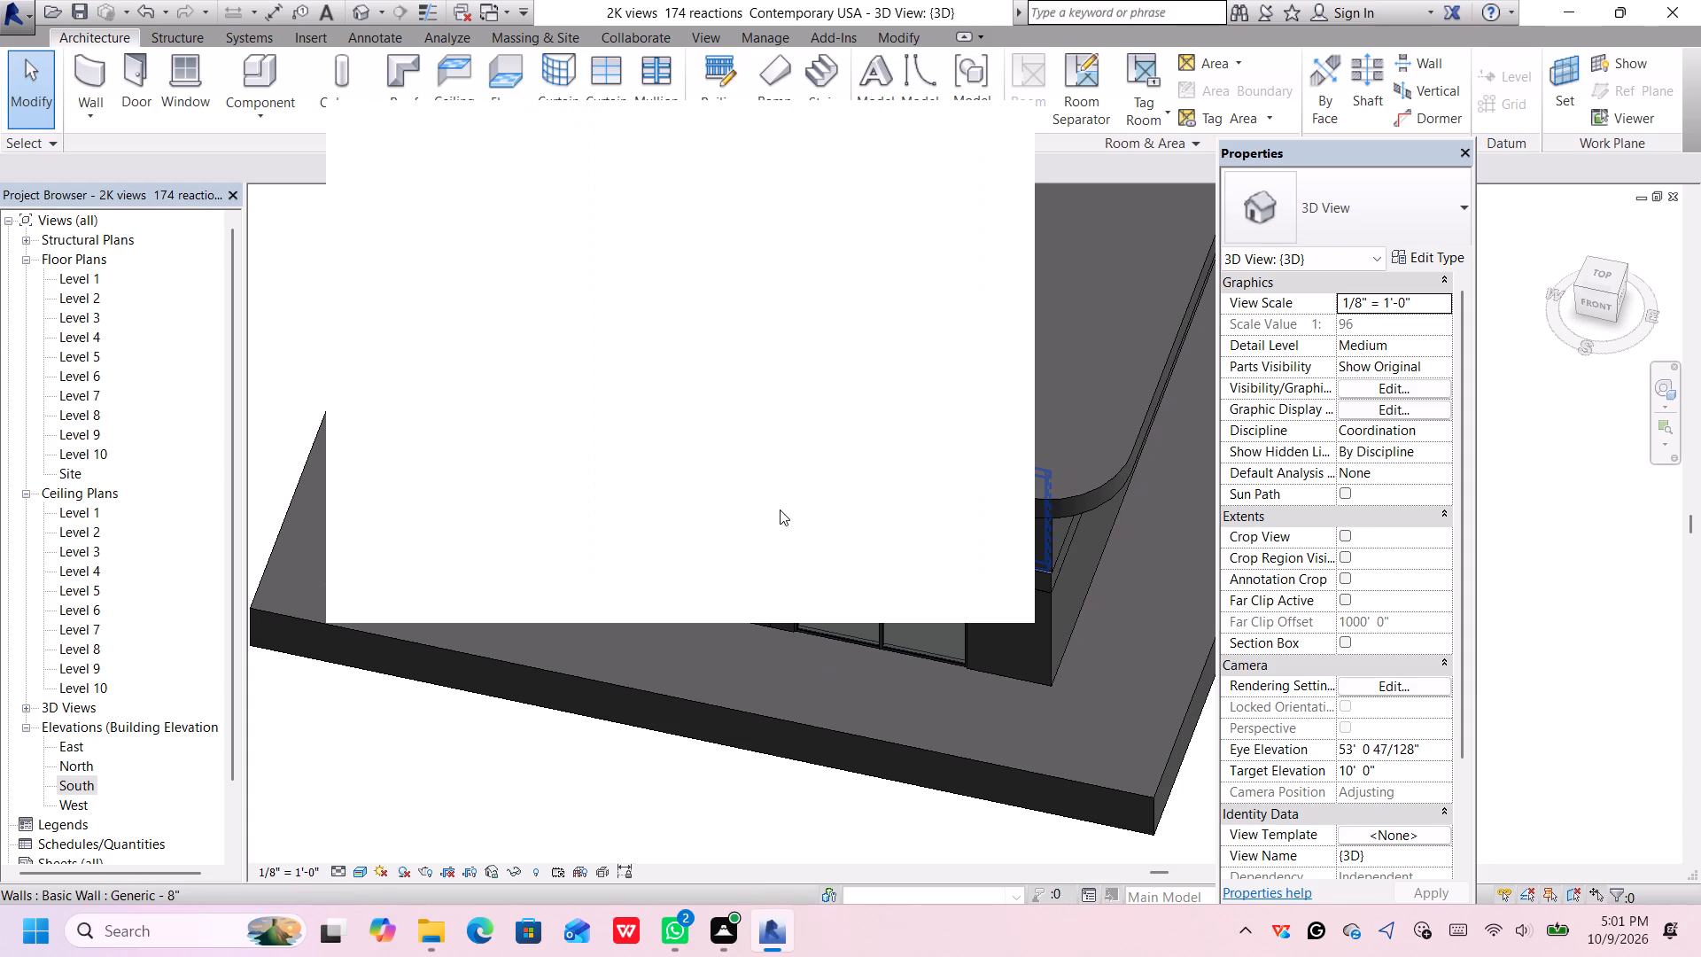
pyautogui.click(988, 129)
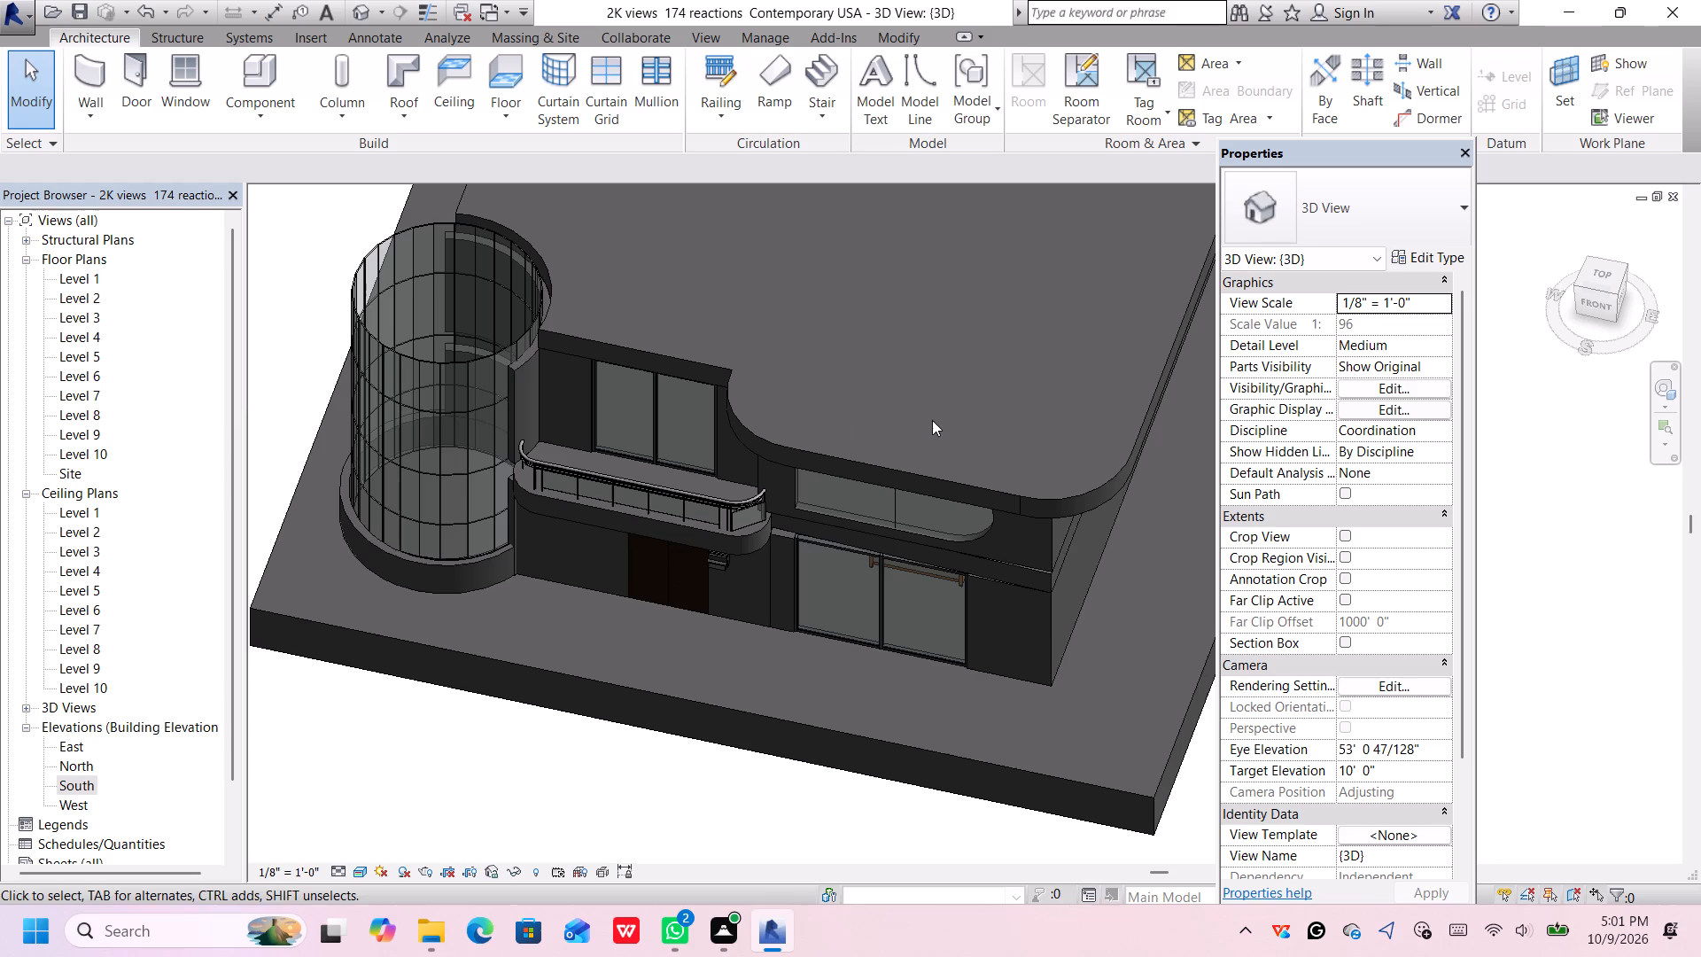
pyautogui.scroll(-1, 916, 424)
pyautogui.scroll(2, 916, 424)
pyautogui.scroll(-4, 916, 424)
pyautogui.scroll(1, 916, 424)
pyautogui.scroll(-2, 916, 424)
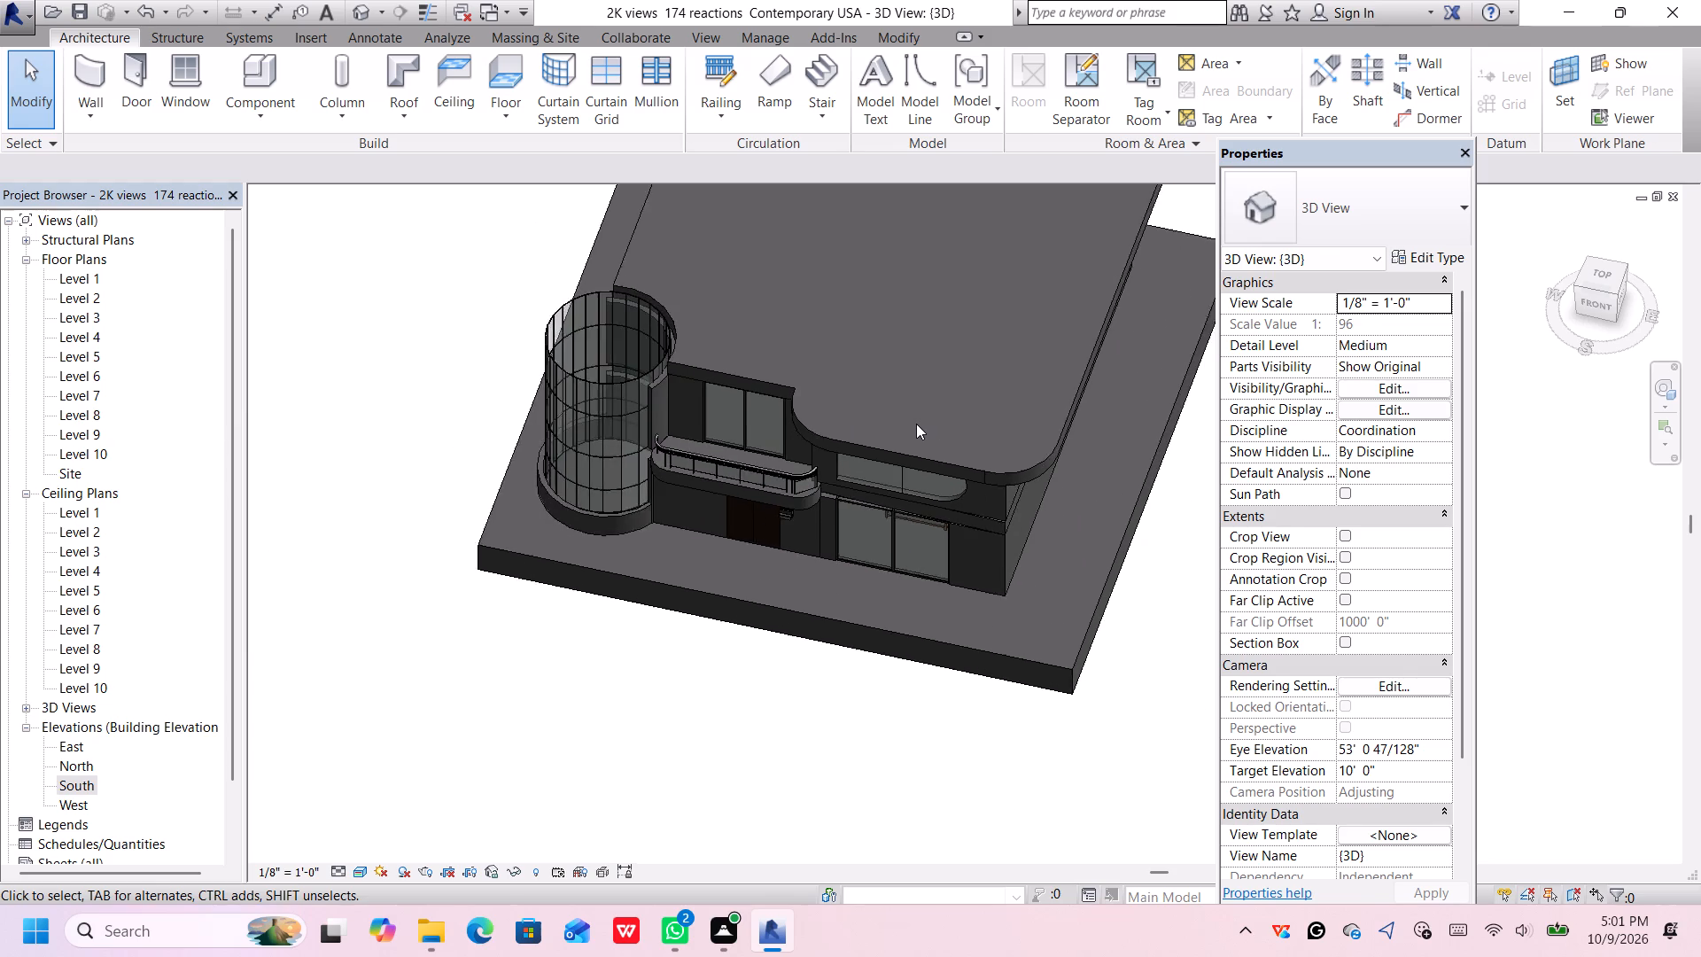
# From the front 3D view, select the whole upper storey with its roof slab, curtain-wall section and canopy railing, and make it a model group.
pyautogui.moveTo(926, 407); pyautogui.dragTo(815, 470, button='middle')
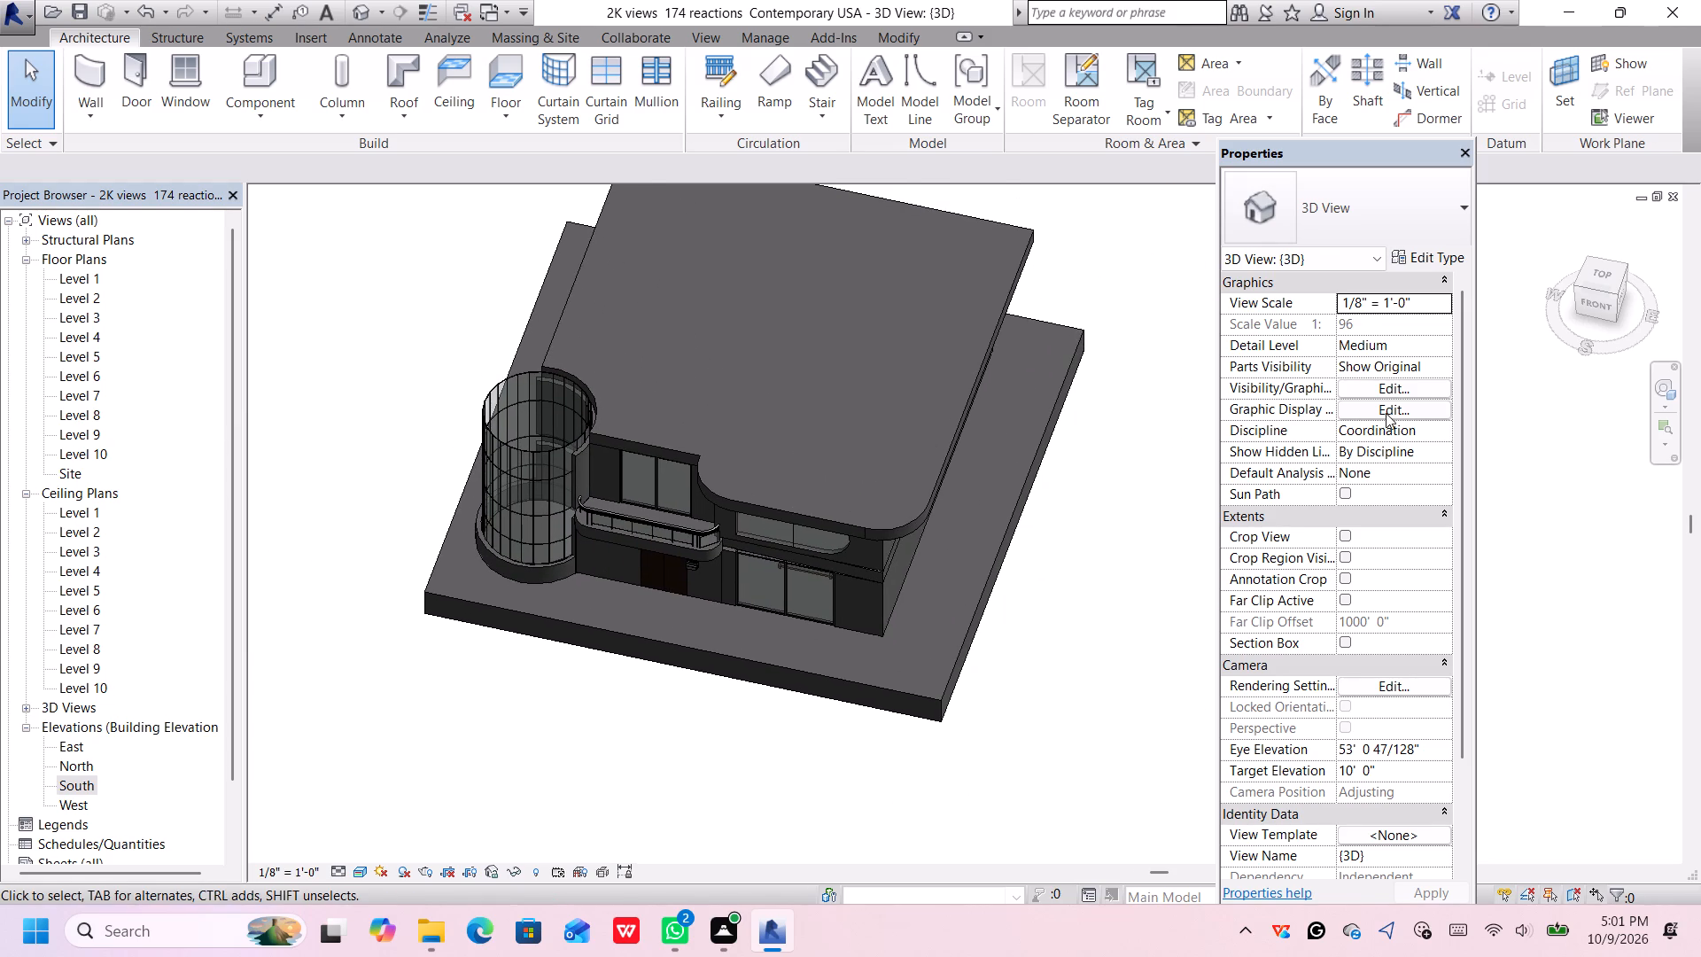
pyautogui.click(1588, 306)
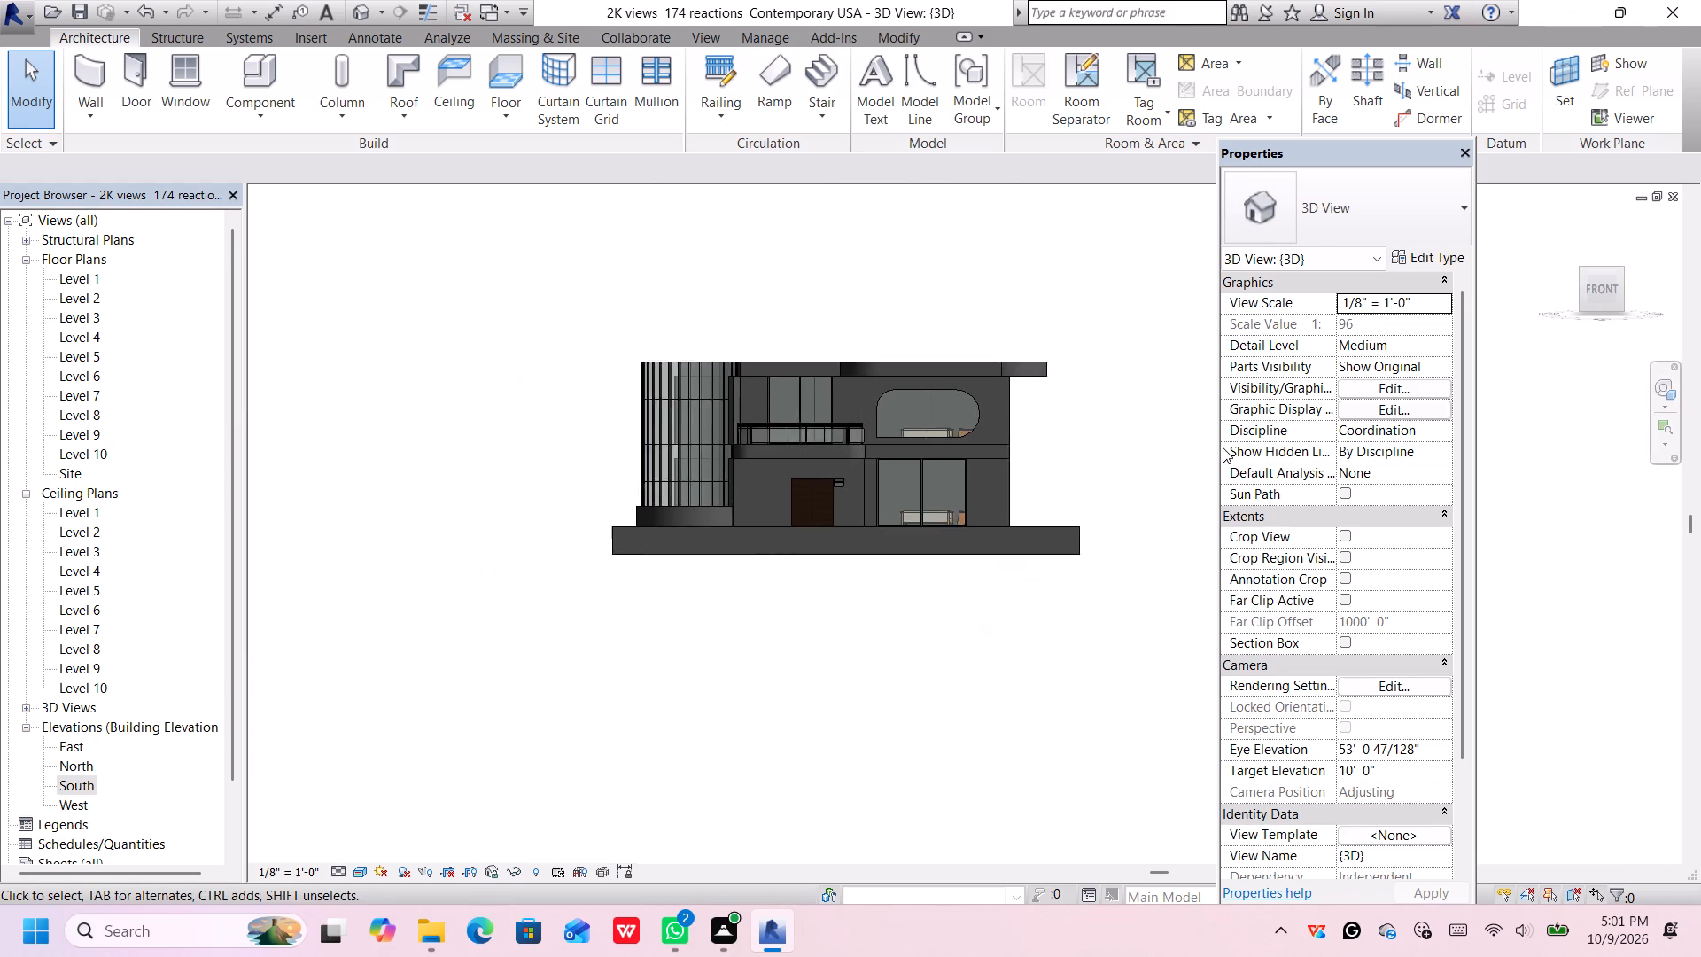
pyautogui.moveTo(1161, 452); pyautogui.dragTo(1099, 437, button='middle')
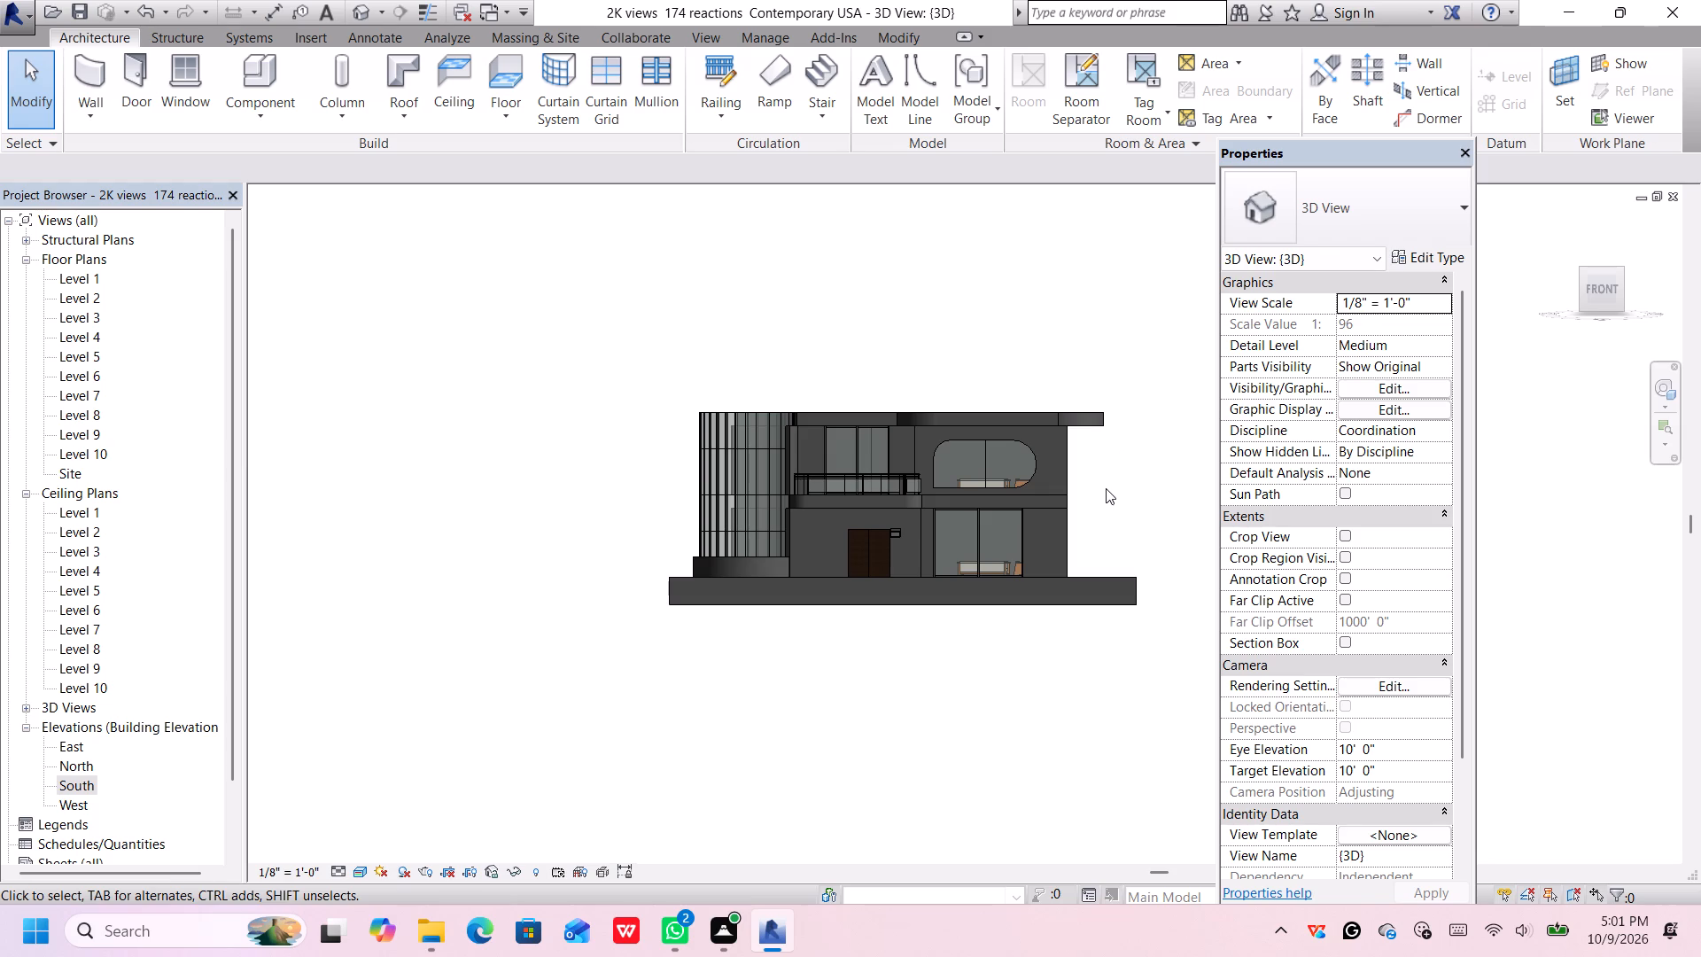
pyautogui.moveTo(1107, 473); pyautogui.dragTo(1091, 479, button='middle')
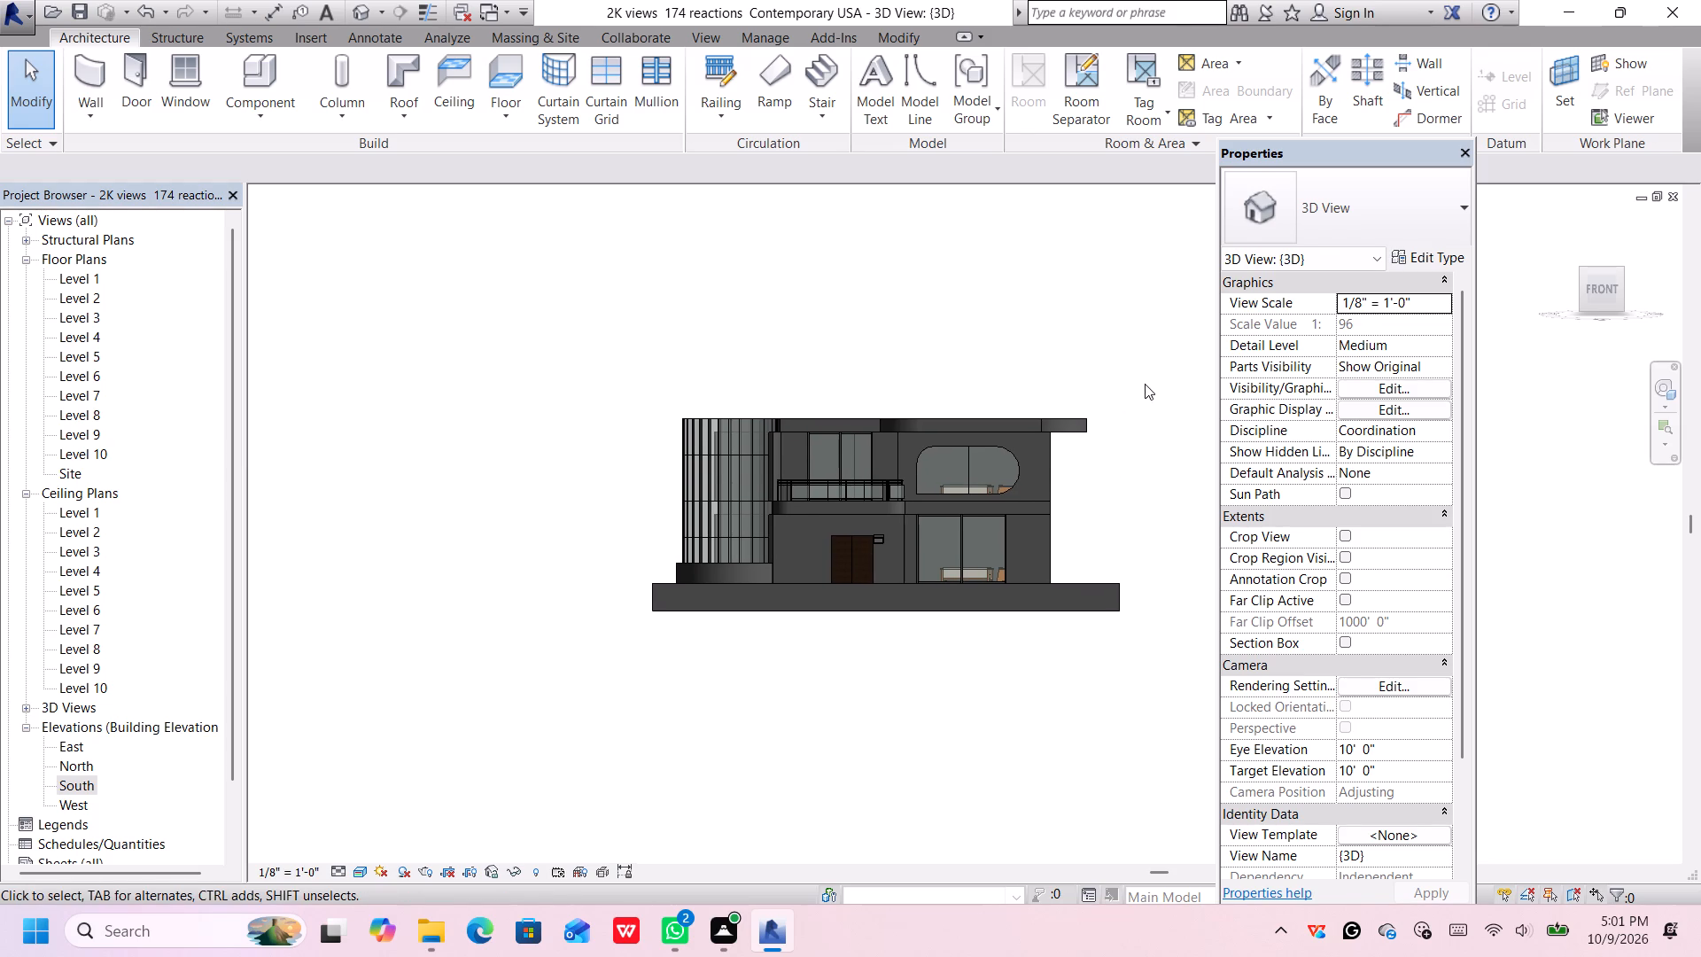
pyautogui.moveTo(1145, 384); pyautogui.dragTo(561, 488)
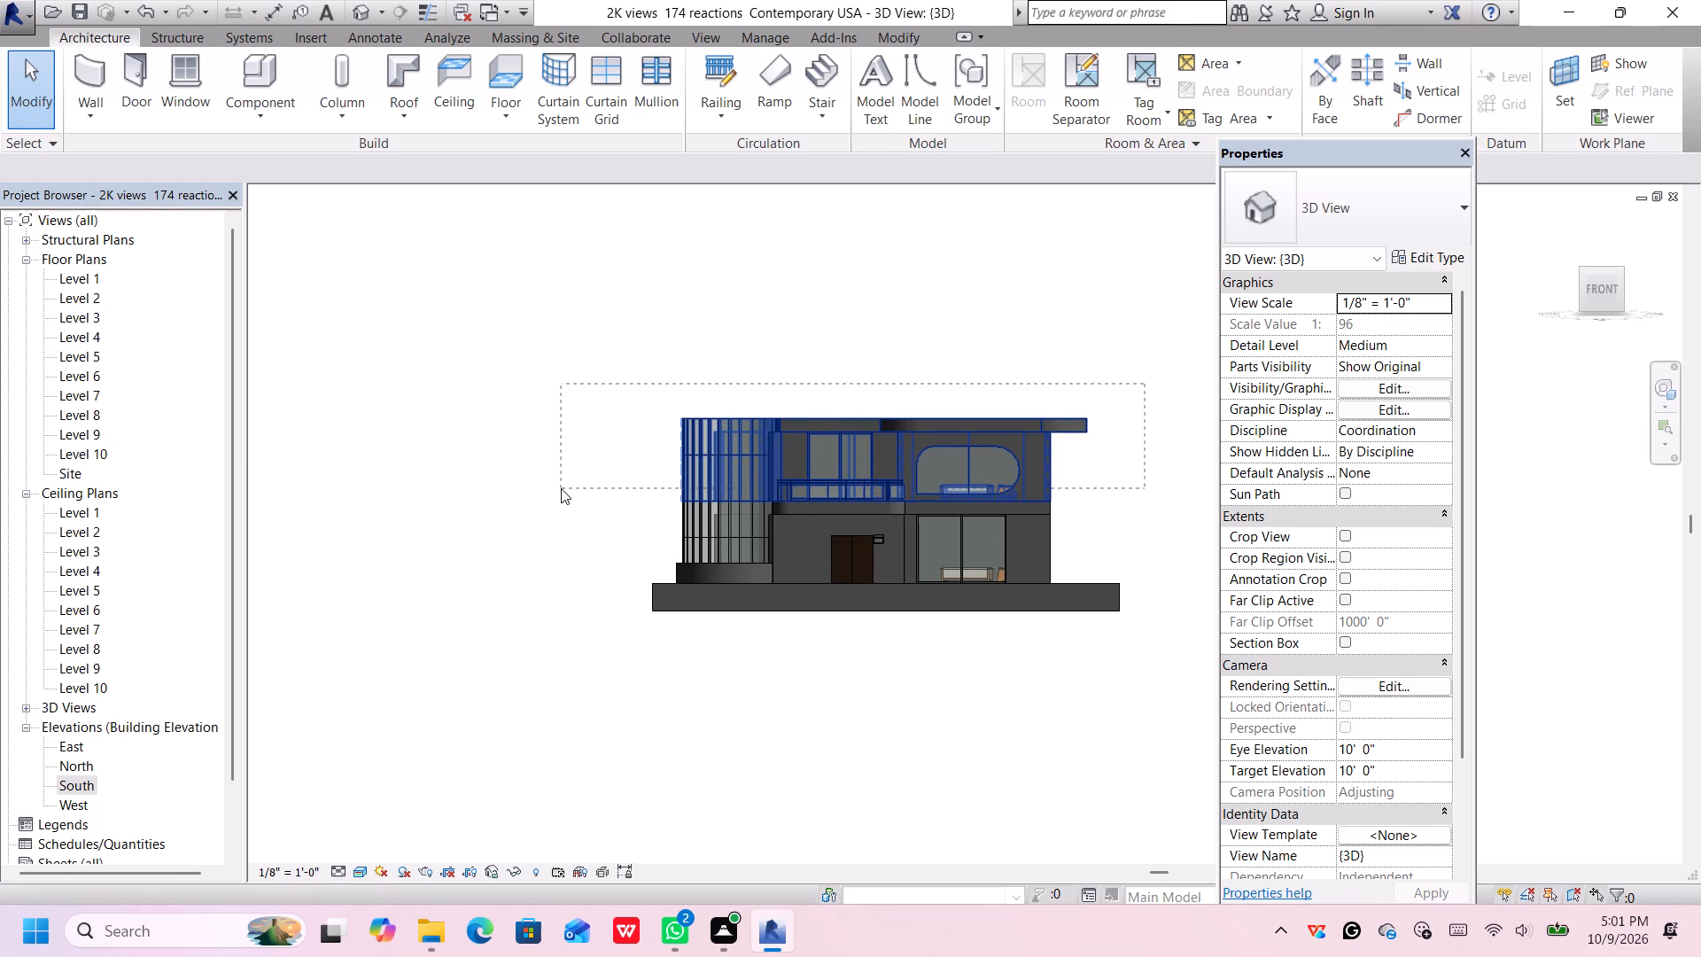
pyautogui.moveTo(561, 488); pyautogui.dragTo(564, 492)
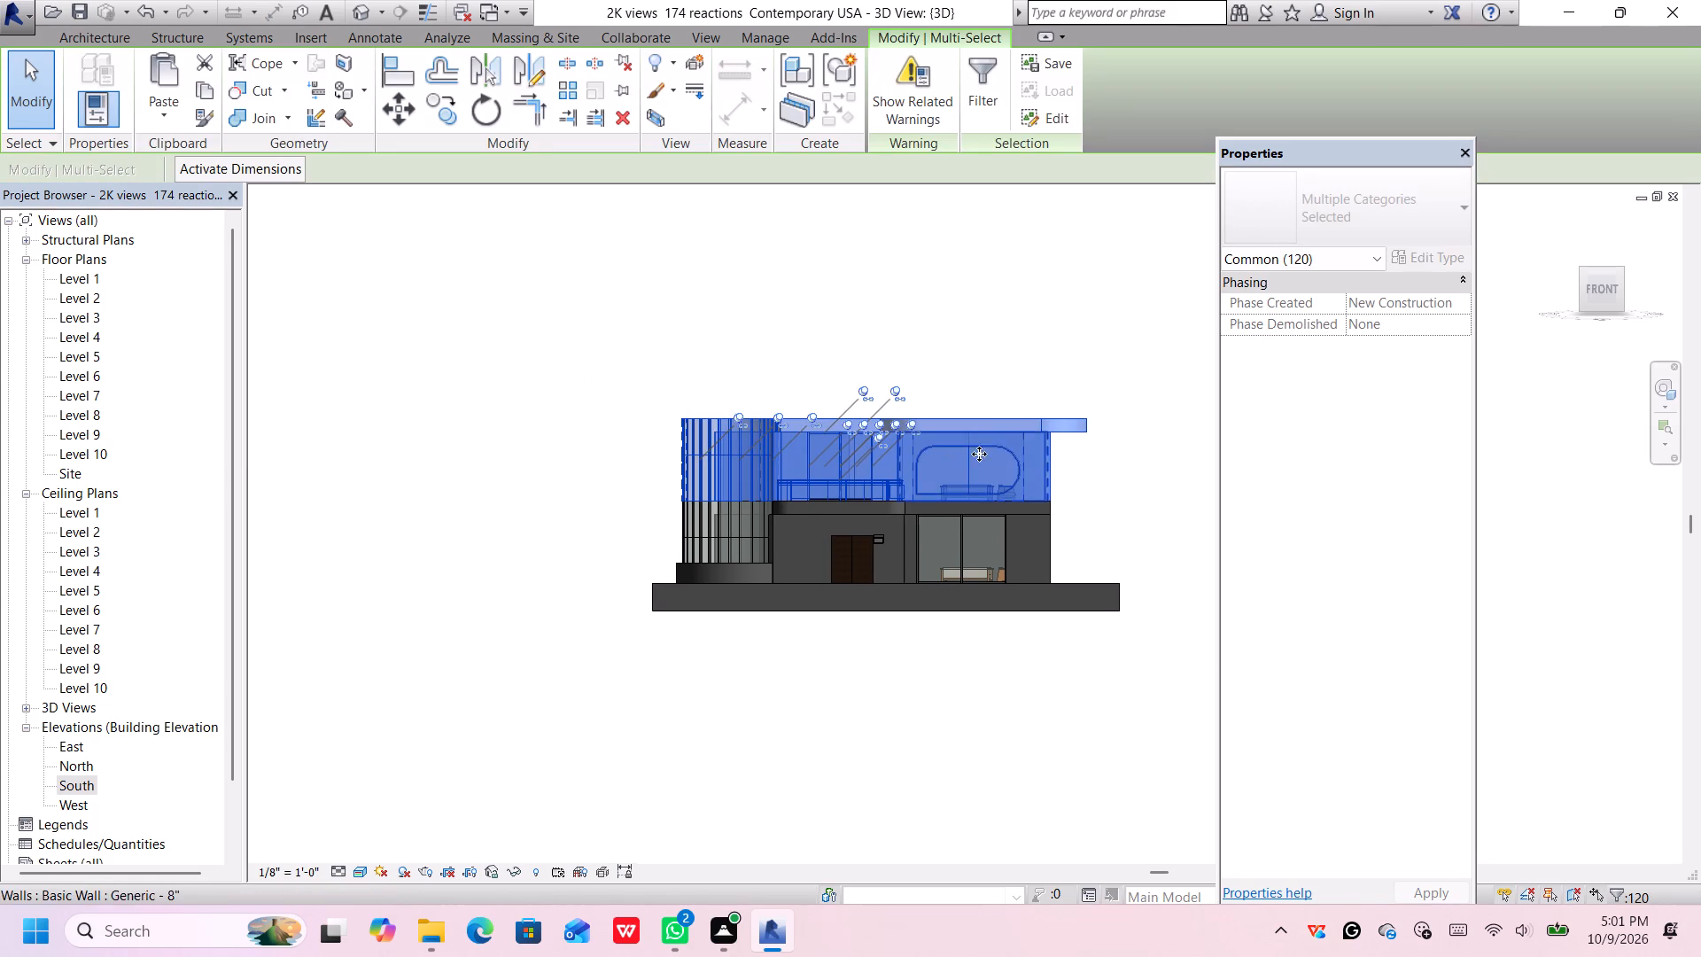
pyautogui.scroll(4, 1117, 450)
pyautogui.scroll(1, 555, 548)
pyautogui.scroll(-1, 555, 548)
pyautogui.scroll(4, 558, 548)
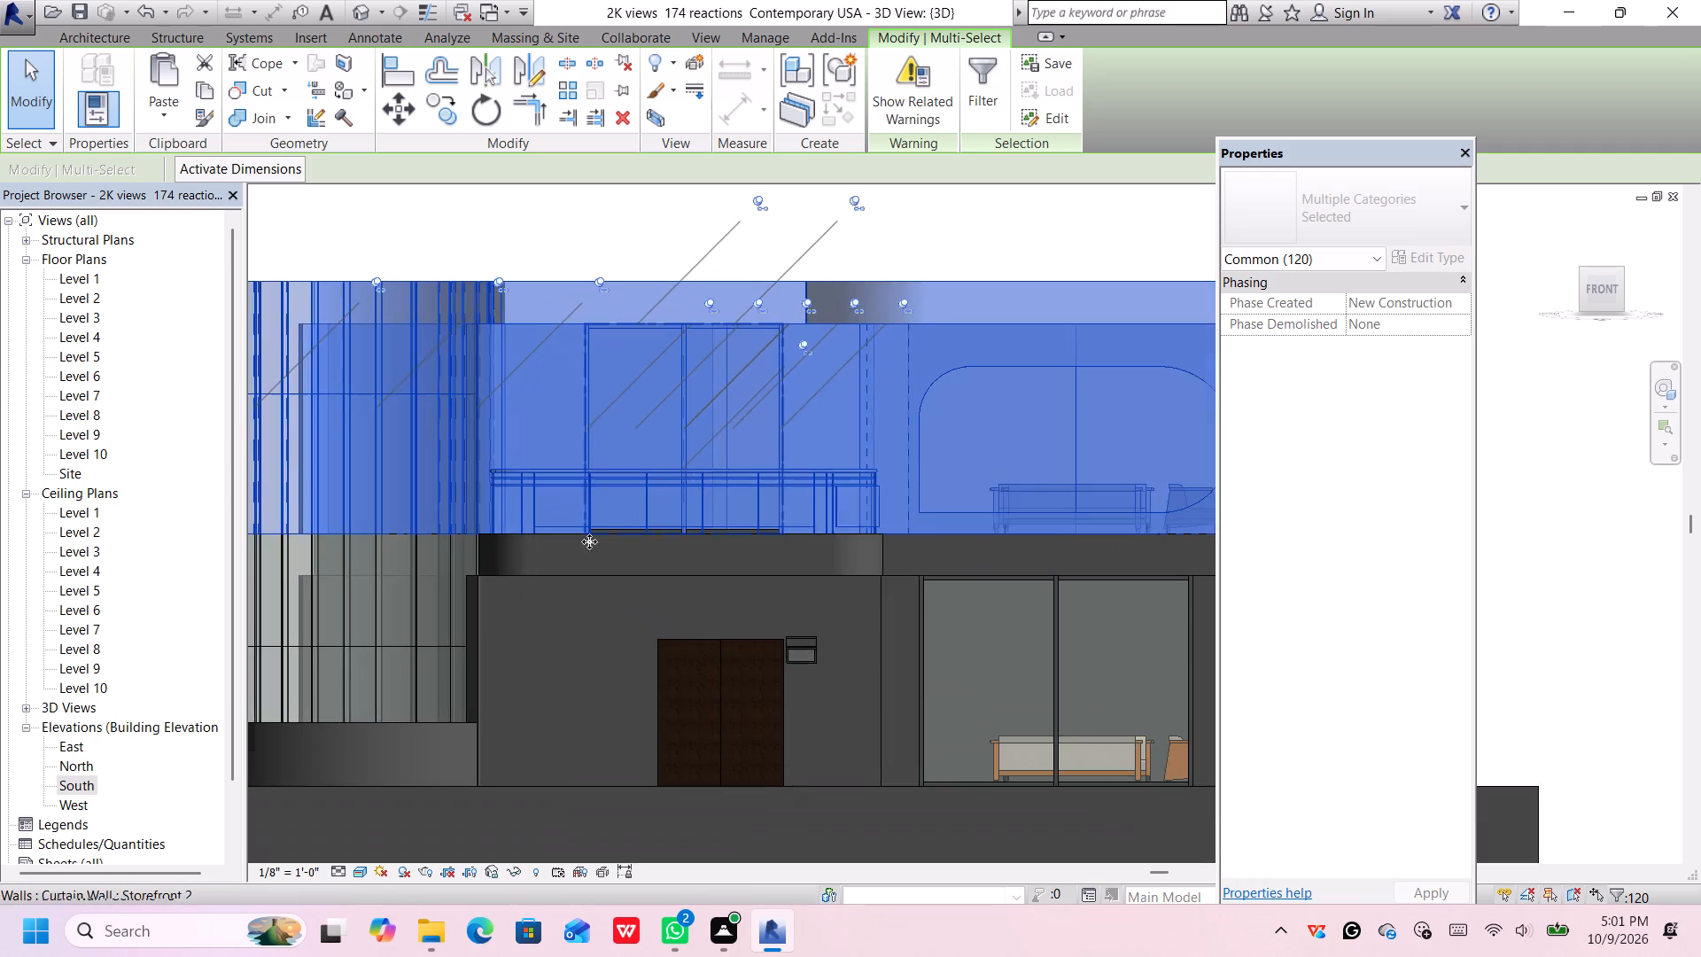
pyautogui.scroll(9, 690, 537)
pyautogui.scroll(-3, 726, 534)
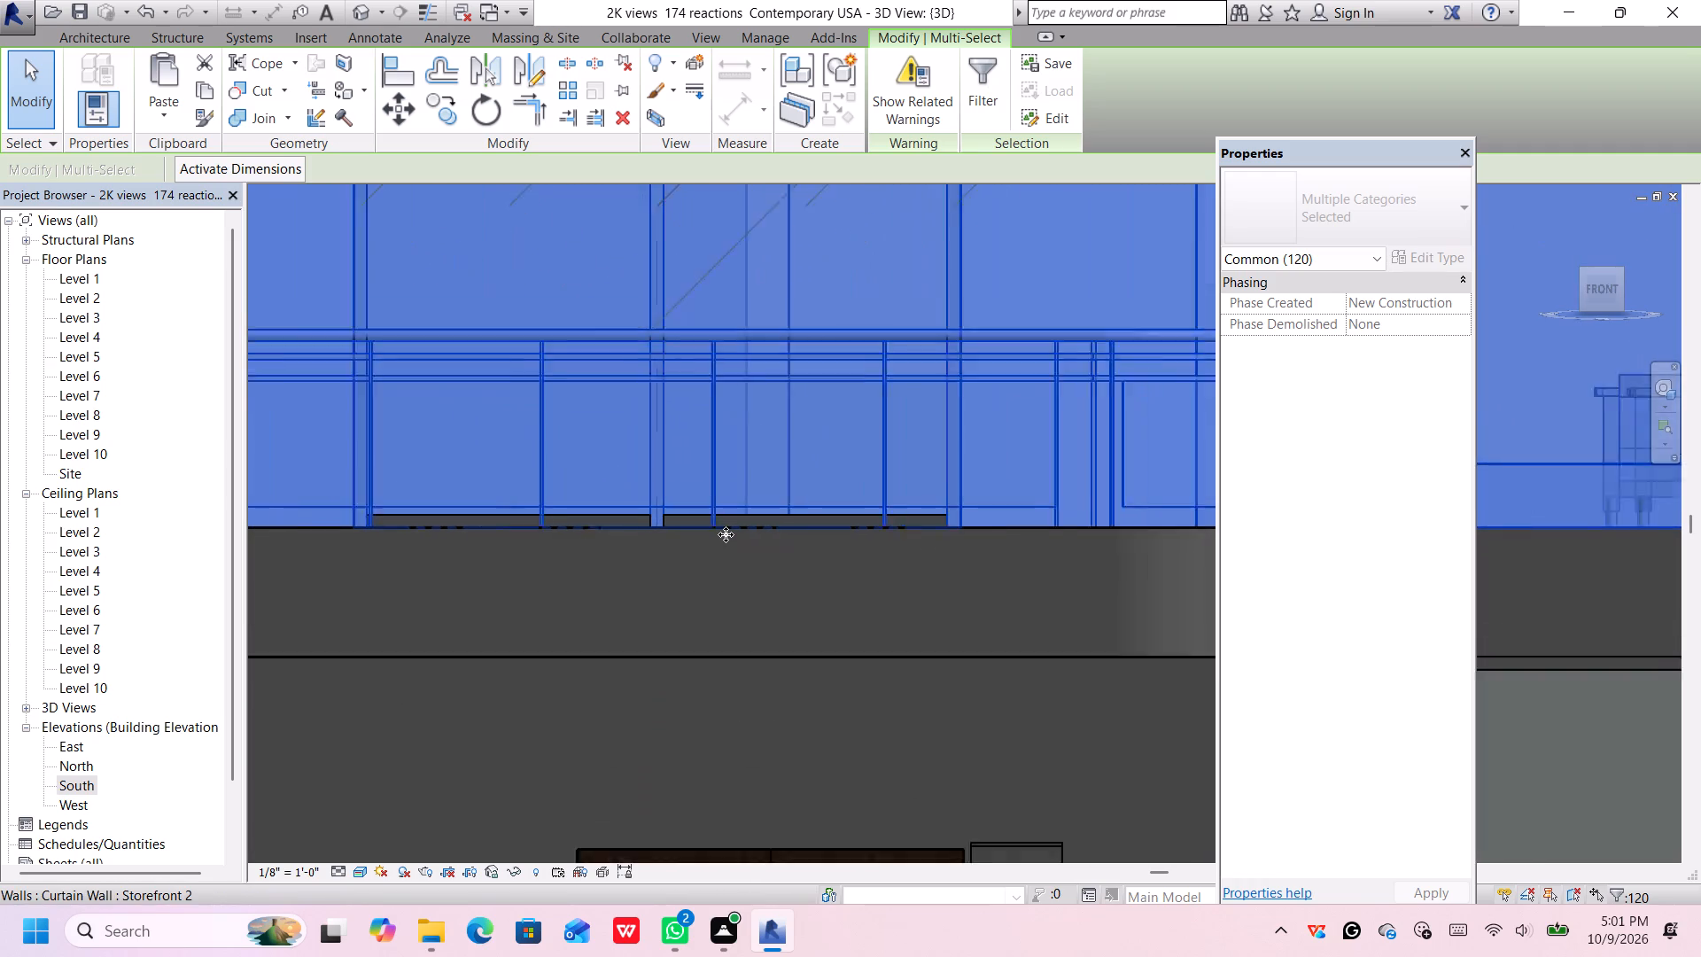
pyautogui.scroll(-12, 726, 534)
pyautogui.moveTo(717, 525); pyautogui.dragTo(686, 503, button='middle')
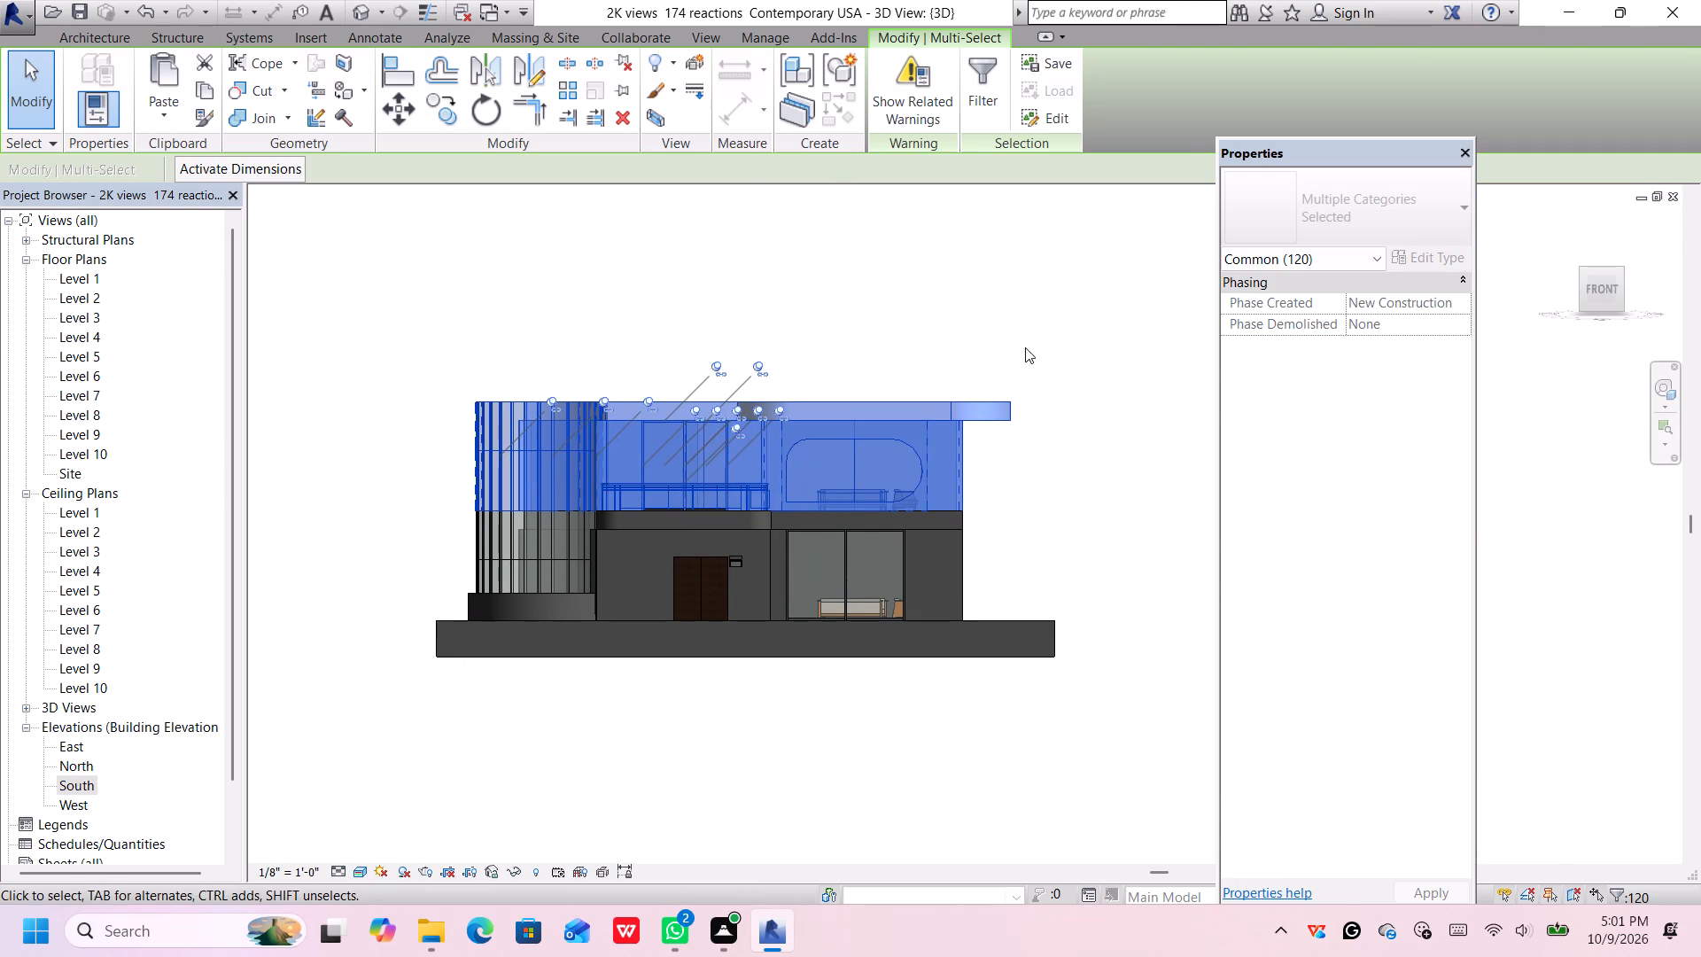
pyautogui.moveTo(1061, 350); pyautogui.dragTo(456, 495)
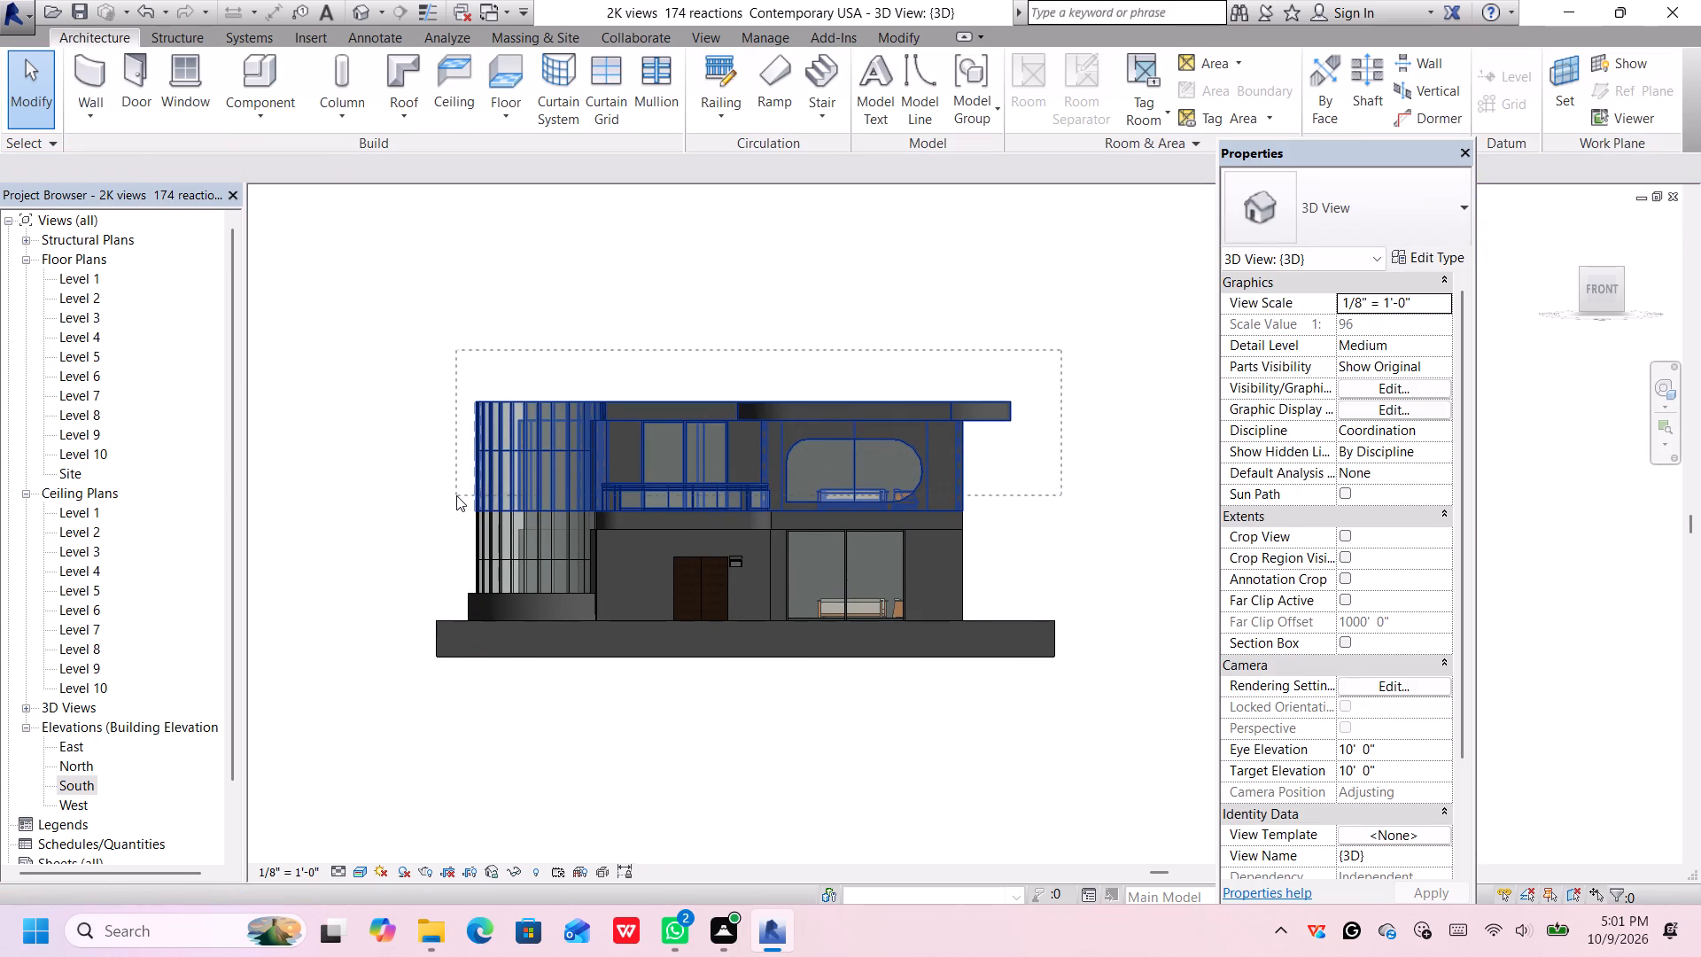
pyautogui.moveTo(456, 495); pyautogui.dragTo(429, 506)
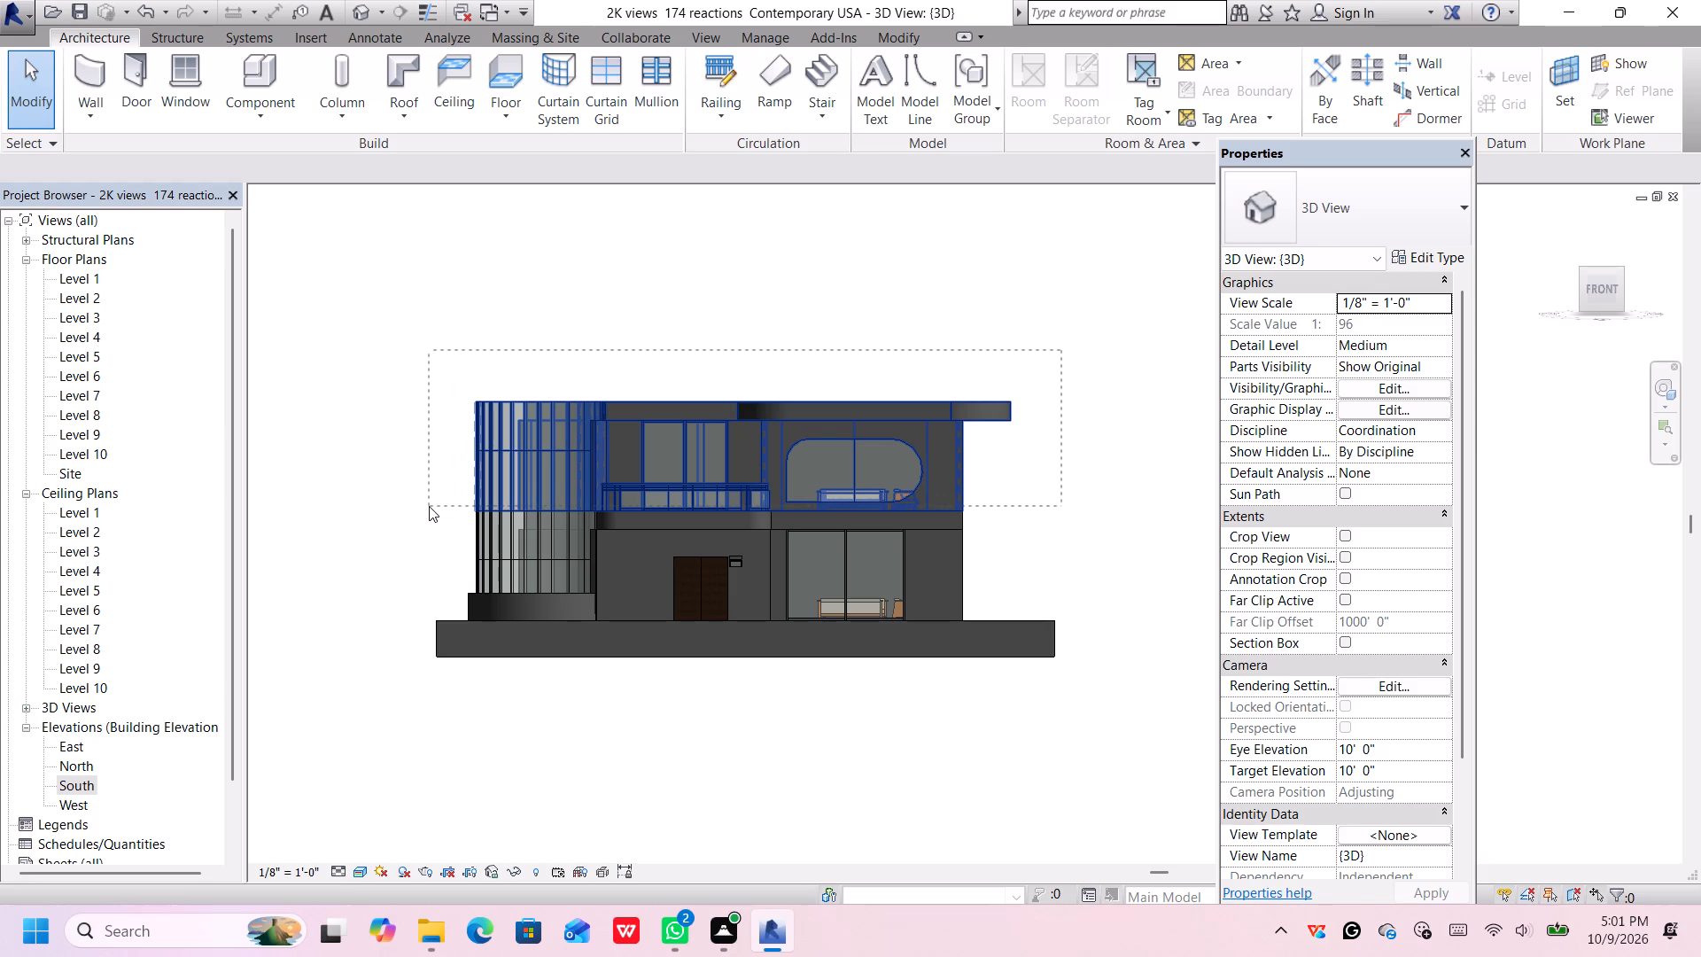
pyautogui.moveTo(429, 506); pyautogui.dragTo(427, 508)
pyautogui.scroll(7, 735, 503)
pyautogui.scroll(3, 671, 538)
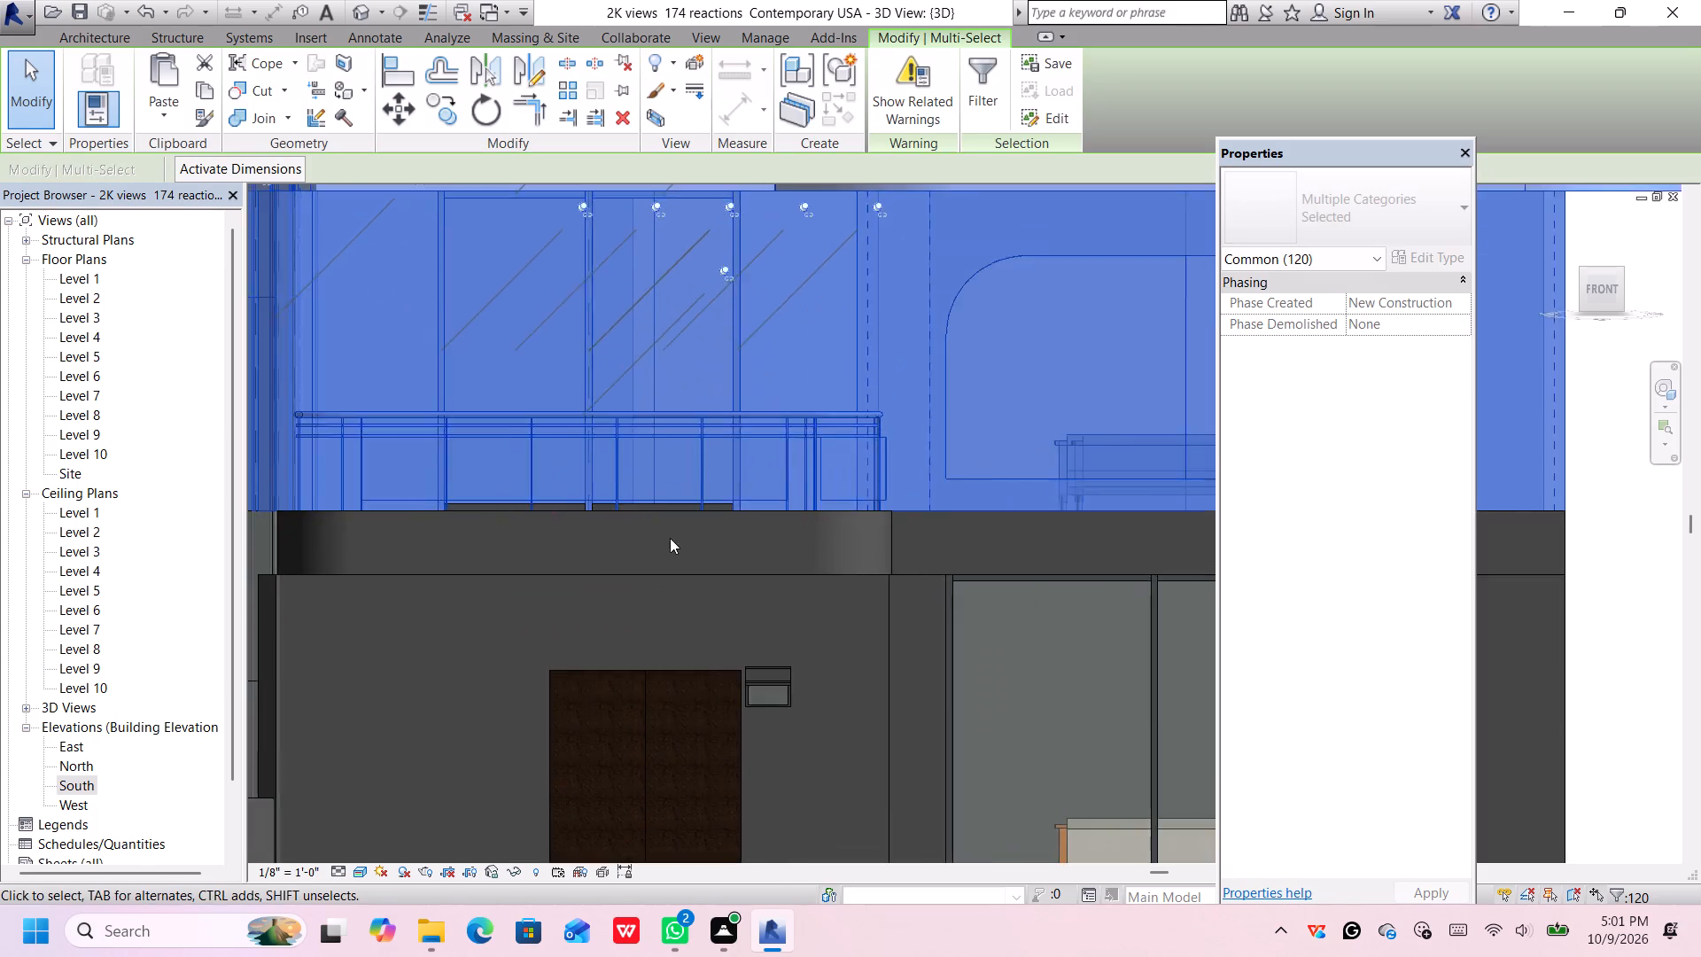
pyautogui.scroll(1, 670, 538)
pyautogui.scroll(-11, 686, 492)
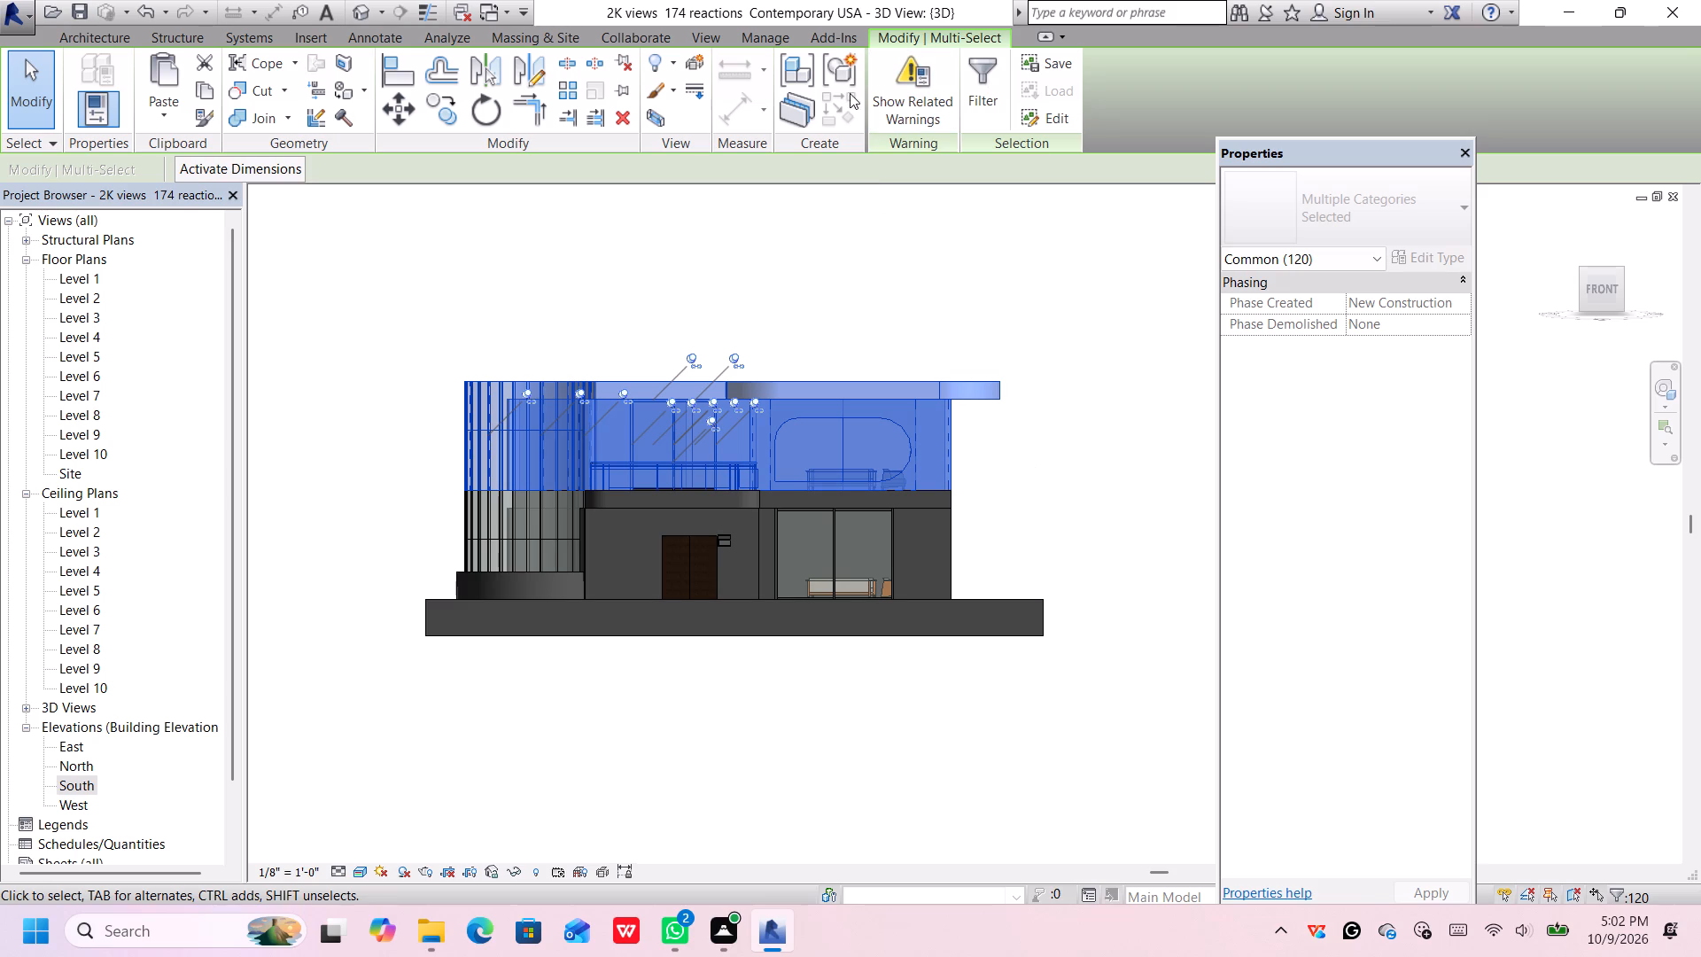
pyautogui.click(834, 72)
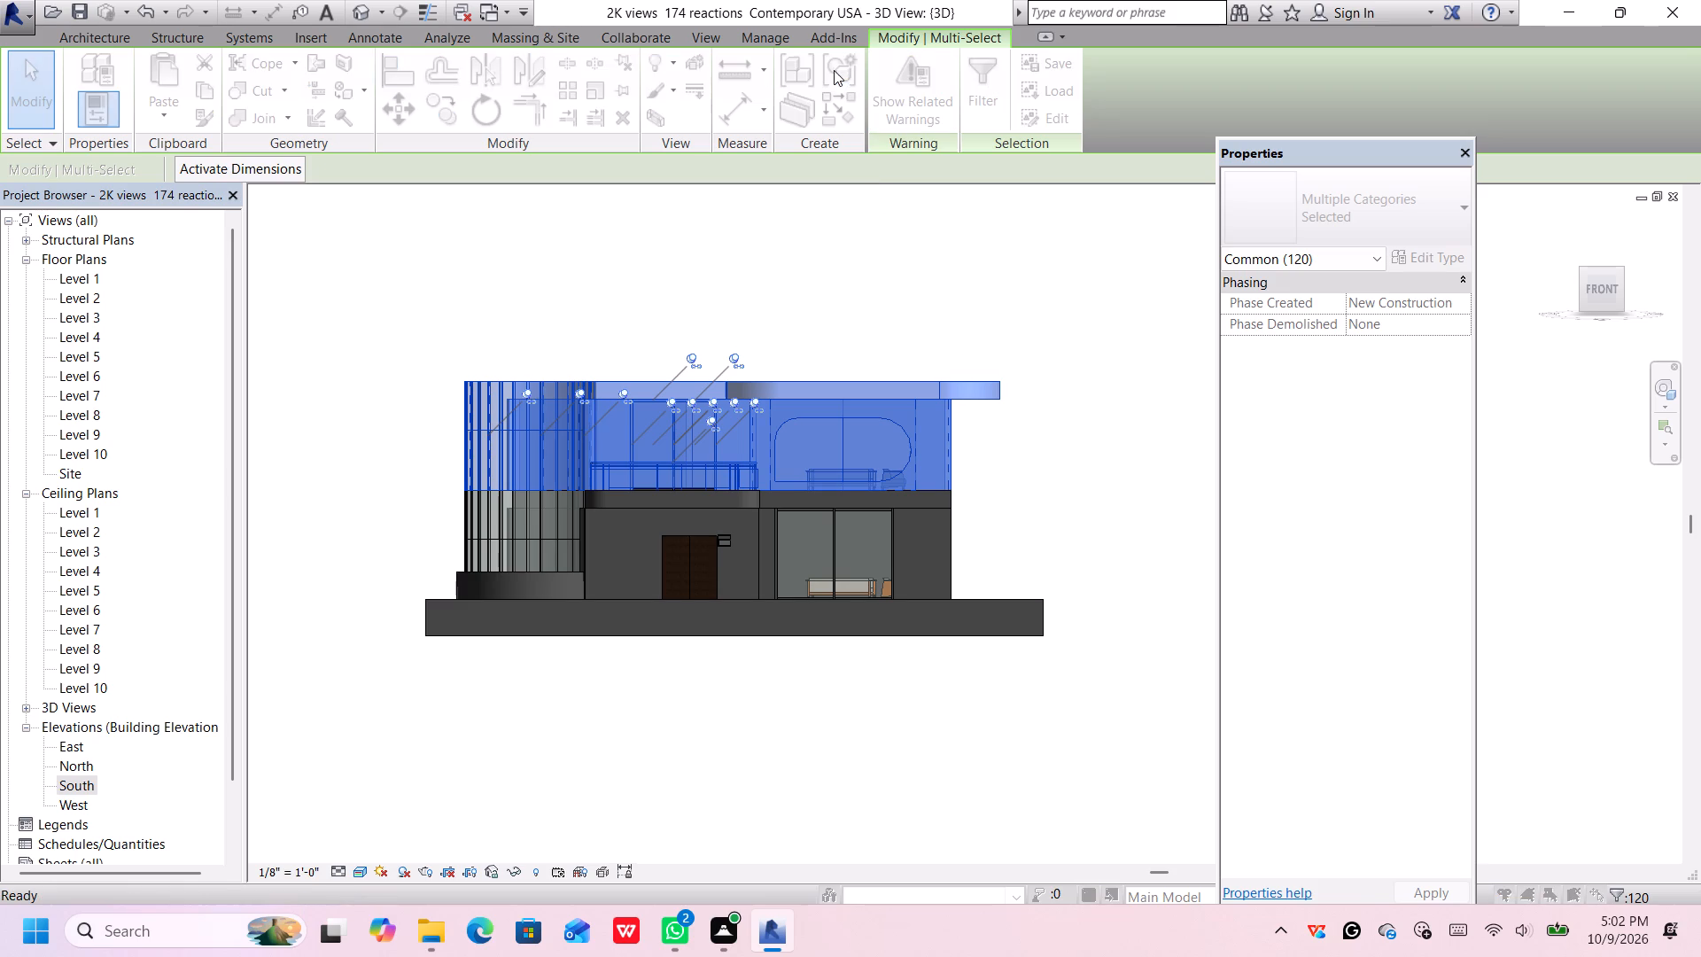
pyautogui.click(786, 511)
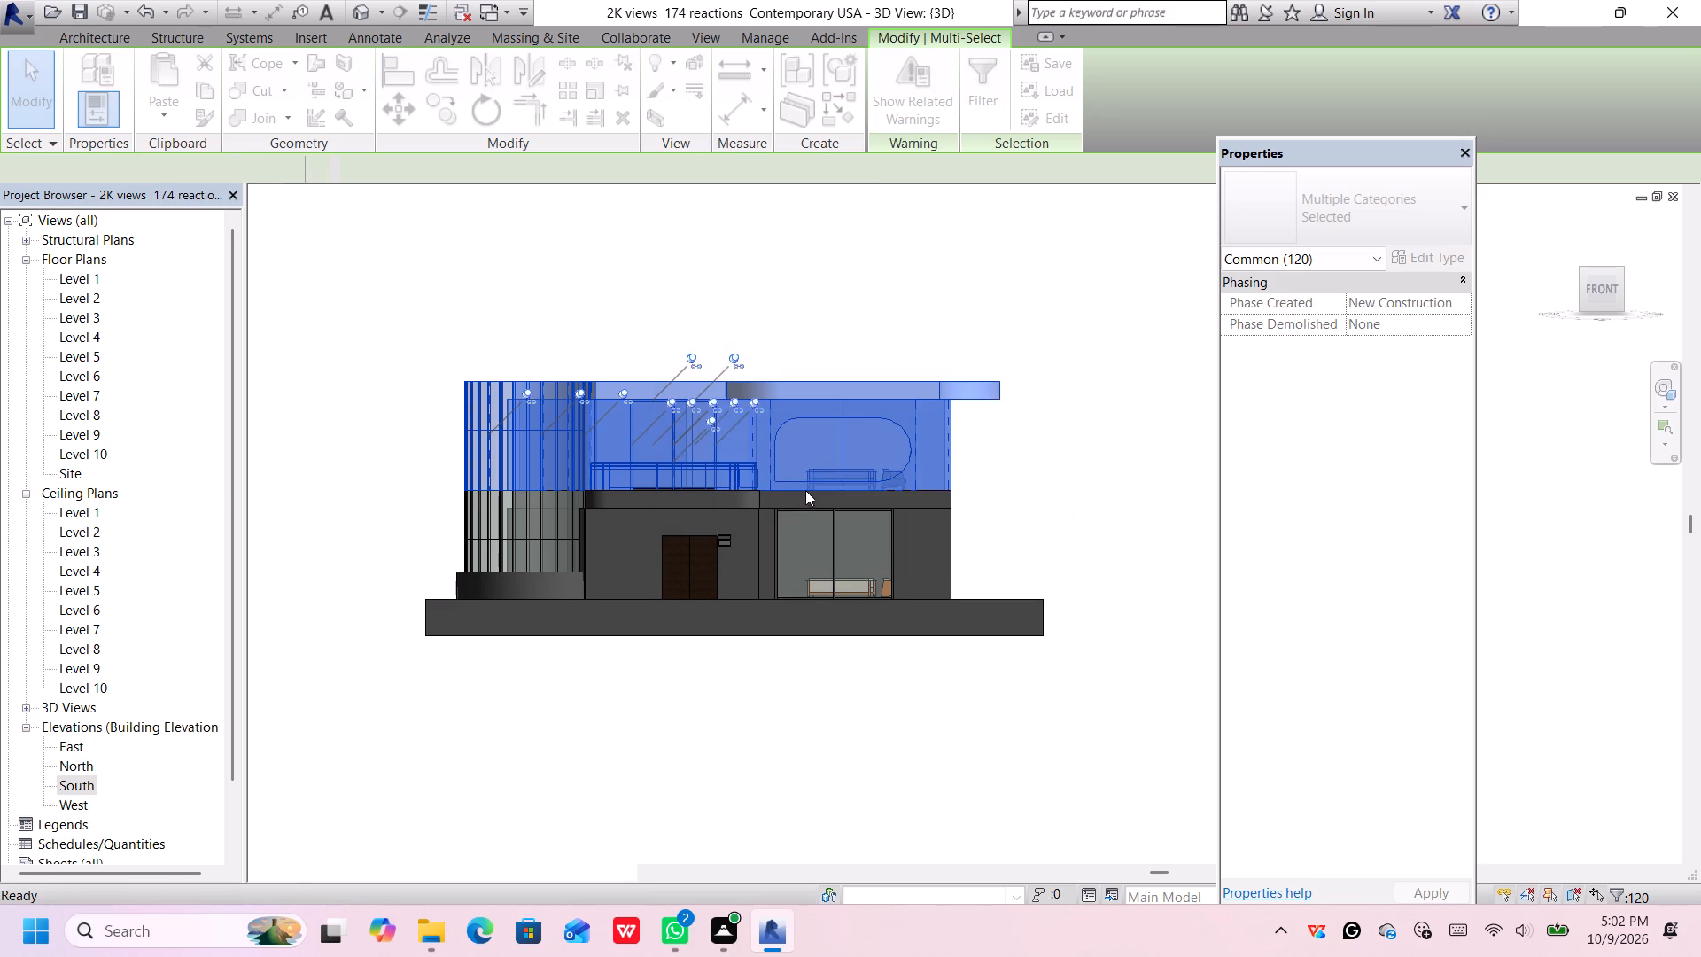
# In the South elevation, copy the upper-storey group and paste a copy straight above the original, about 14' 0" higher.
pyautogui.click(79, 788)
pyautogui.click(87, 795)
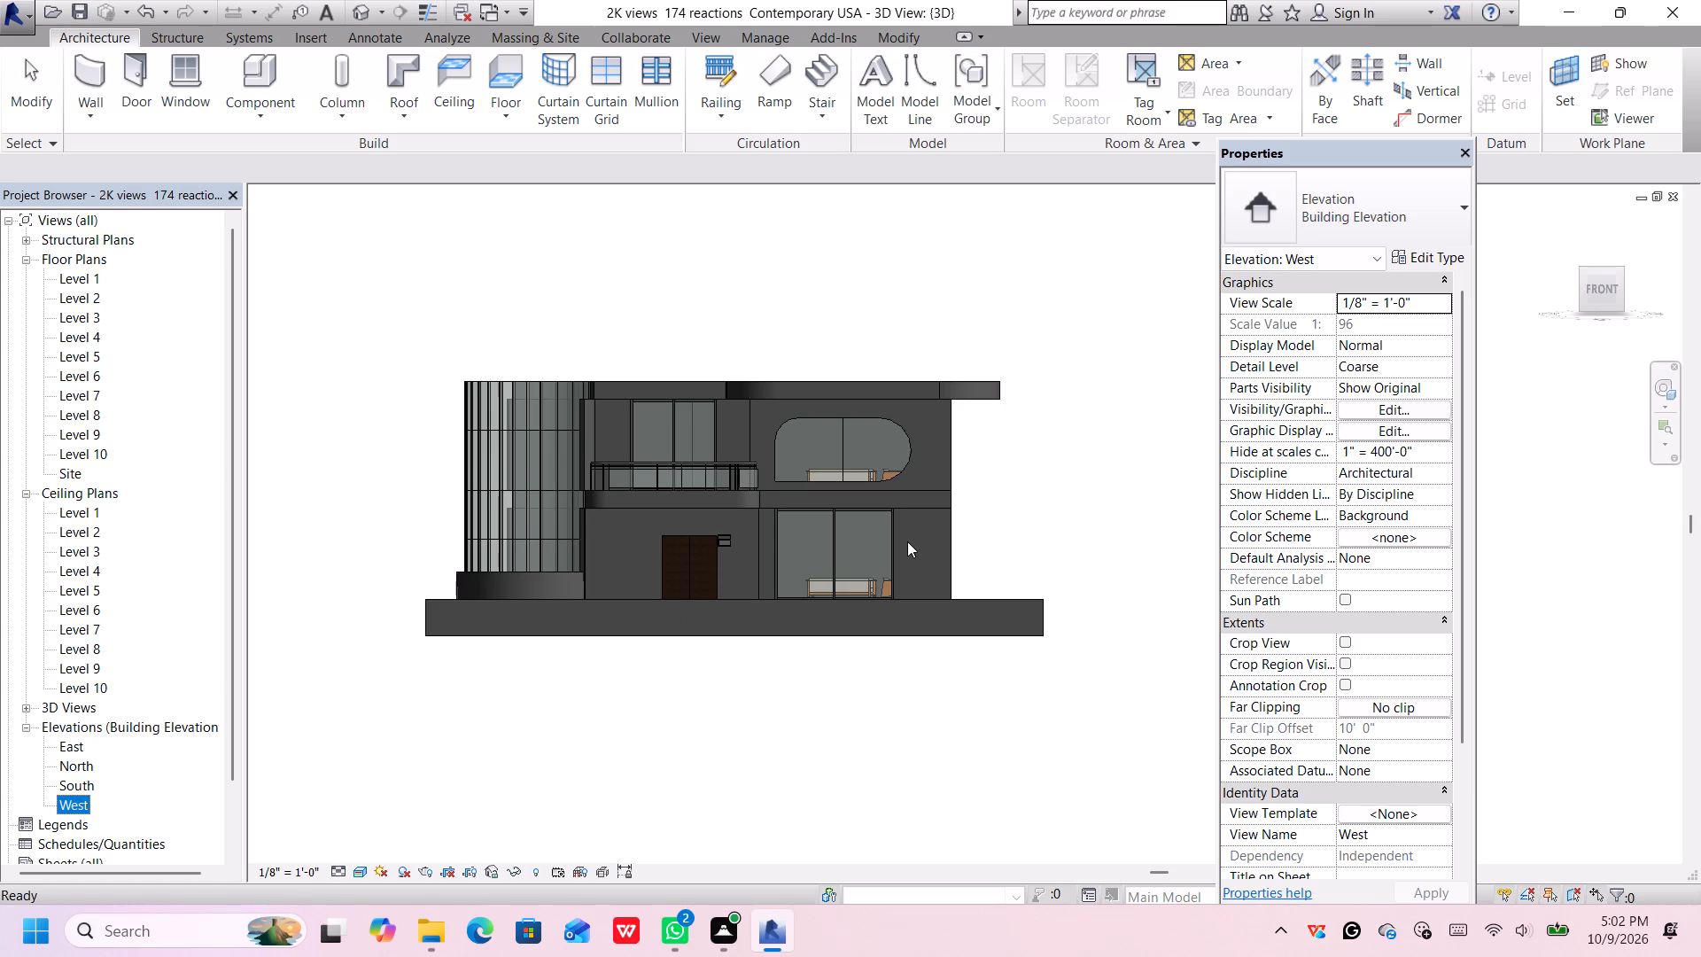
pyautogui.doubleClick(70, 790)
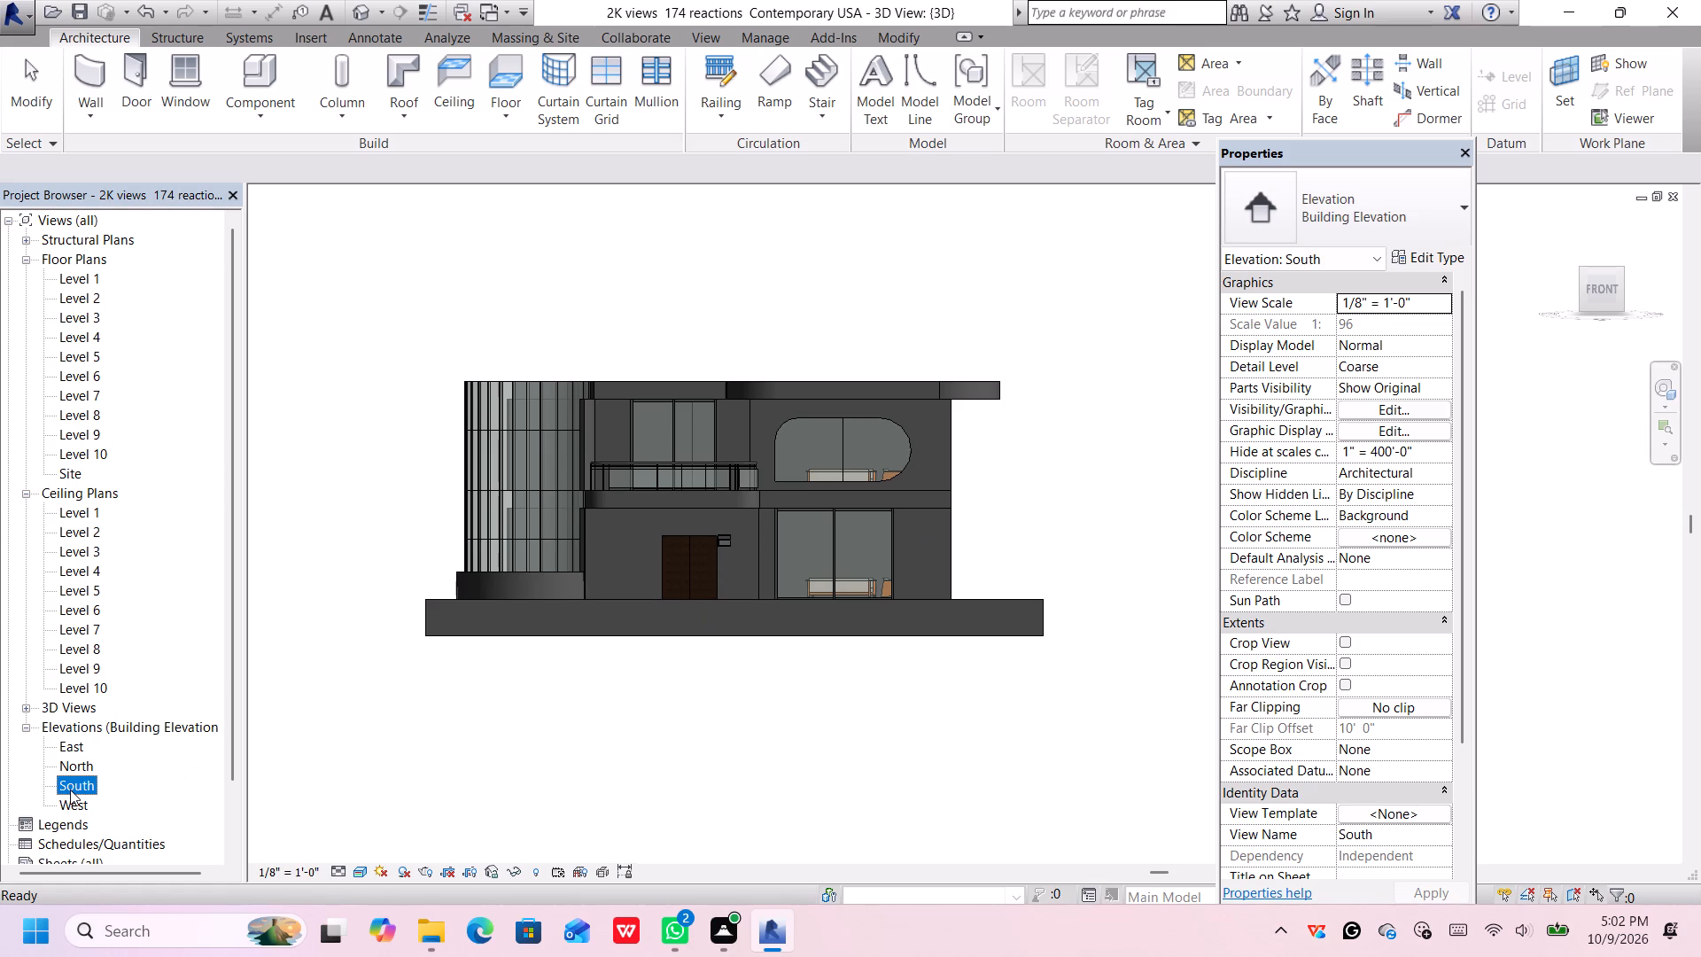
pyautogui.scroll(-2, 1002, 680)
pyautogui.scroll(3, 997, 697)
pyautogui.moveTo(983, 732); pyautogui.dragTo(976, 730, button='middle')
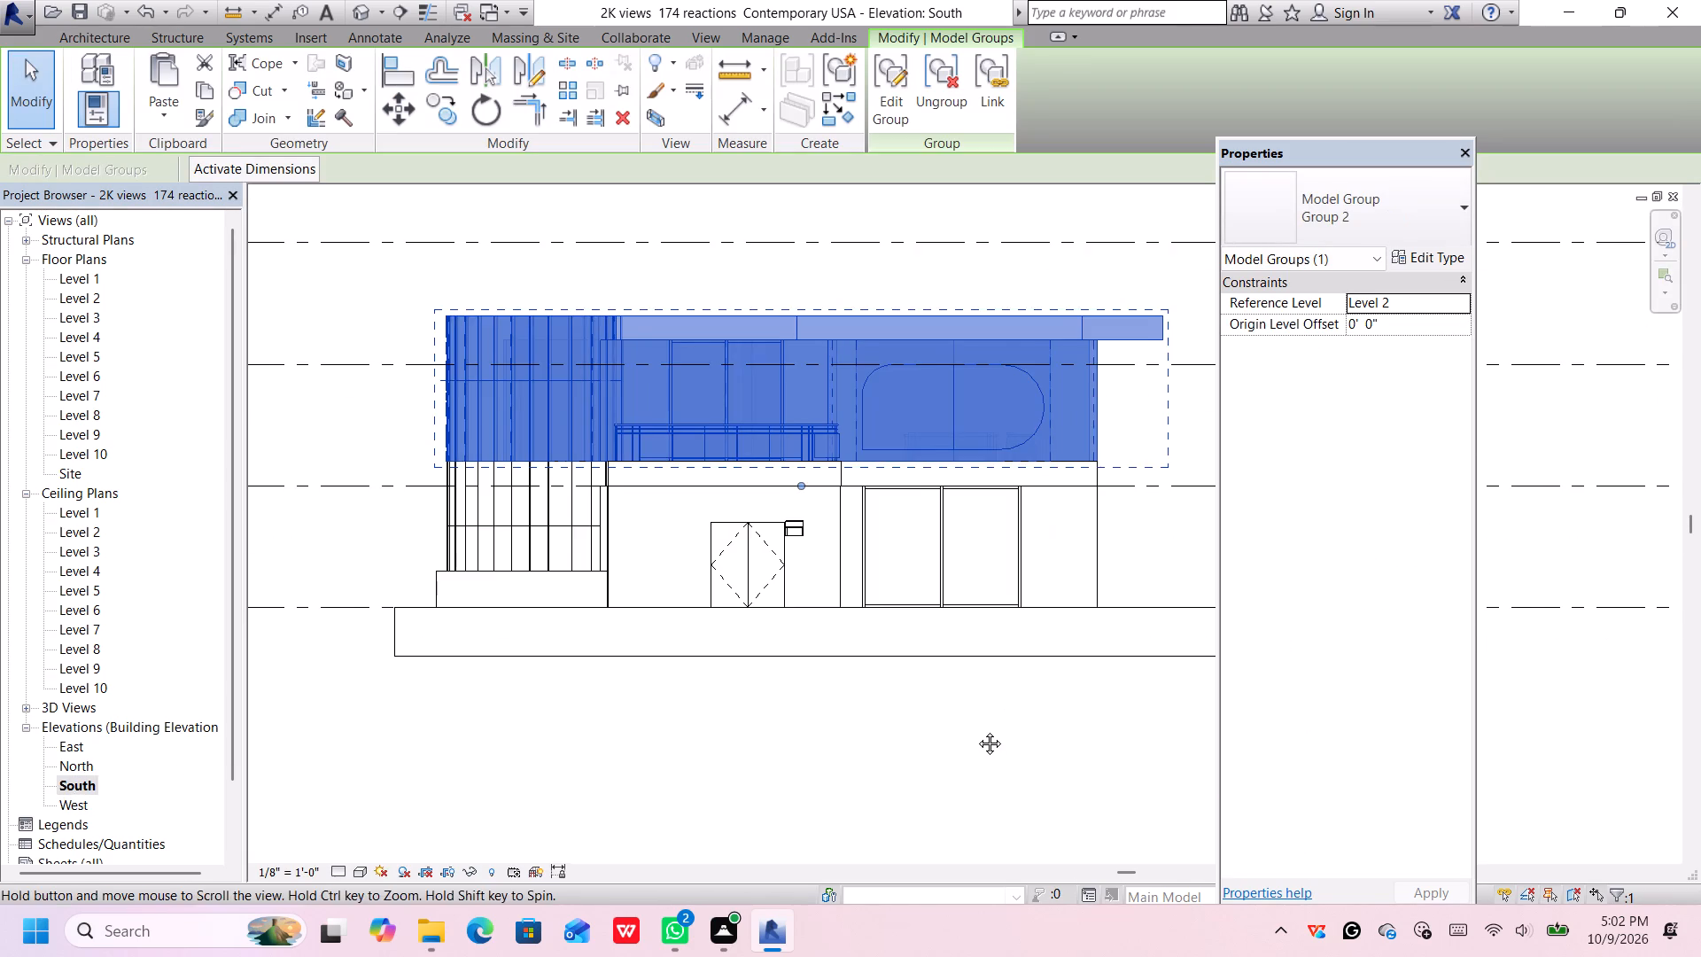
pyautogui.moveTo(976, 730); pyautogui.dragTo(951, 712, button='middle')
pyautogui.scroll(-5, 954, 712)
pyautogui.moveTo(953, 717); pyautogui.dragTo(881, 740, button='middle')
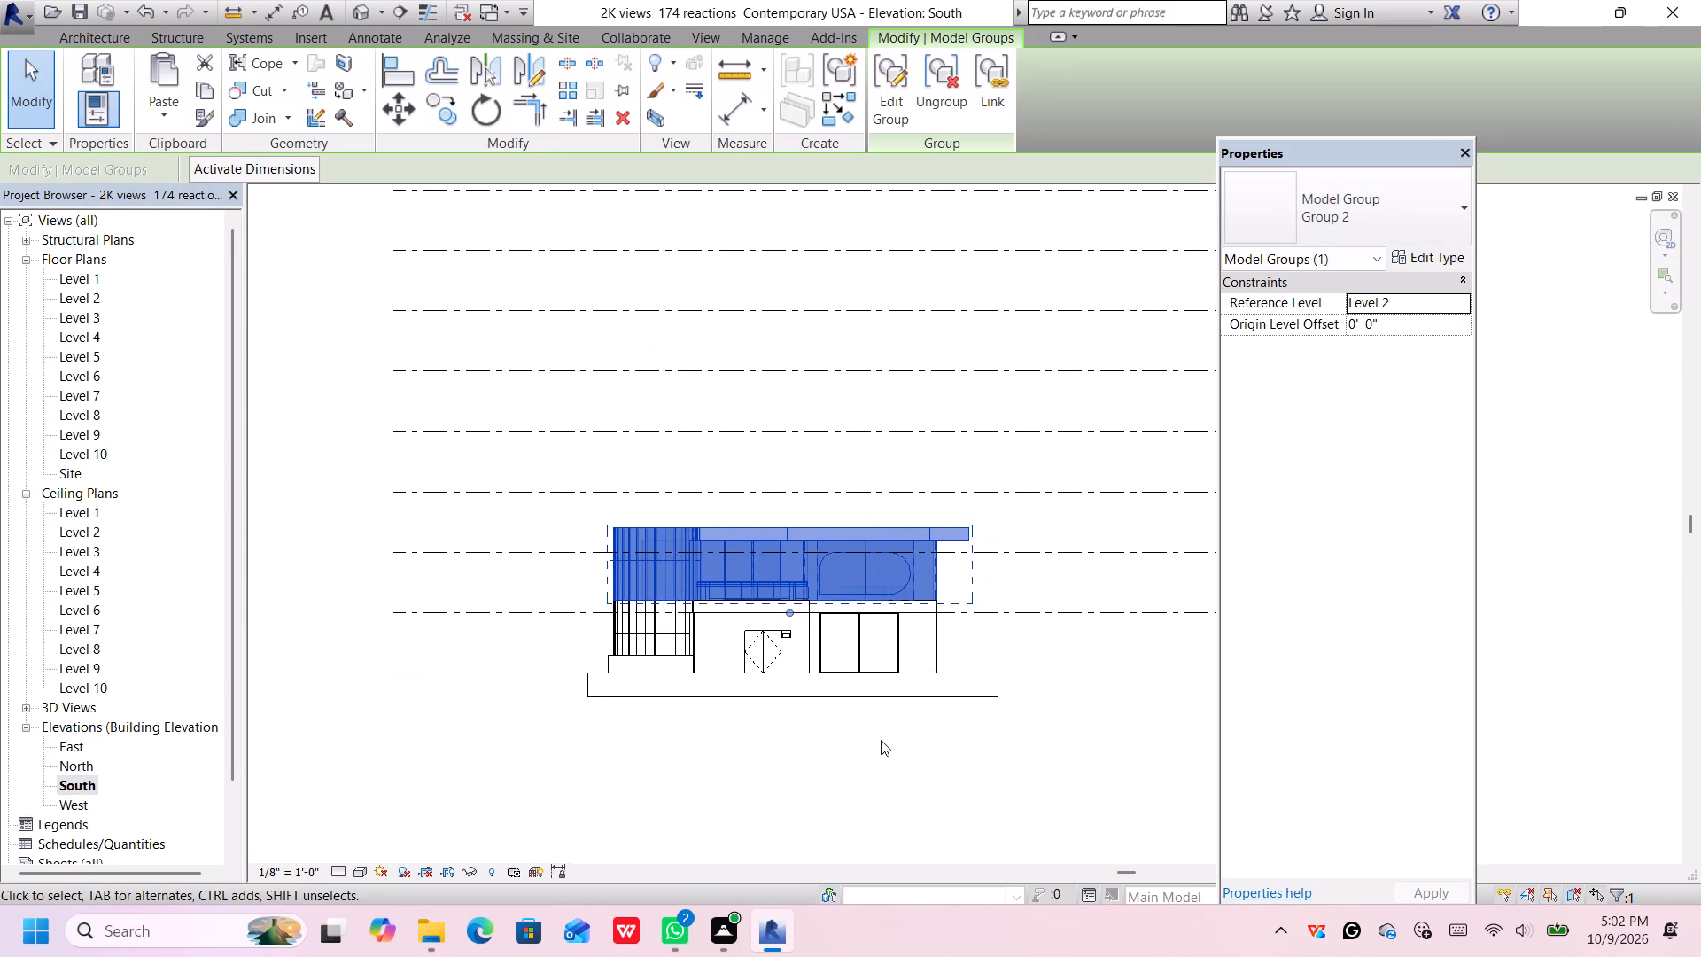
pyautogui.hotkey('ctrl', 'c')
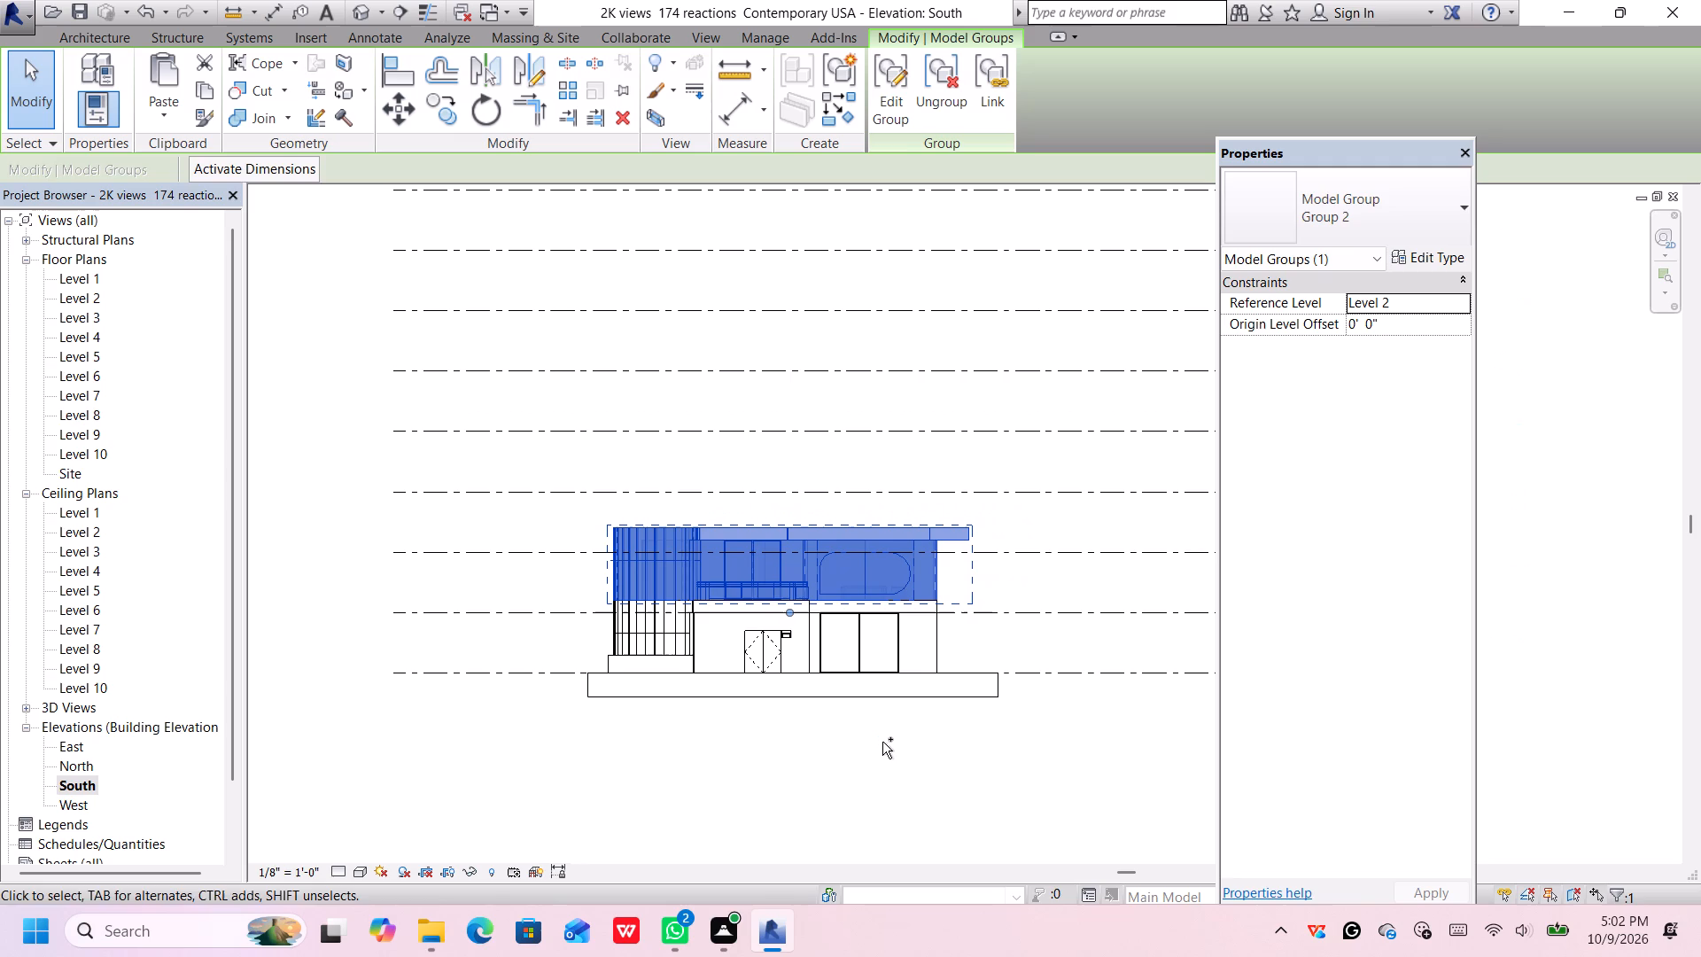
pyautogui.hotkey('ctrl', 'v')
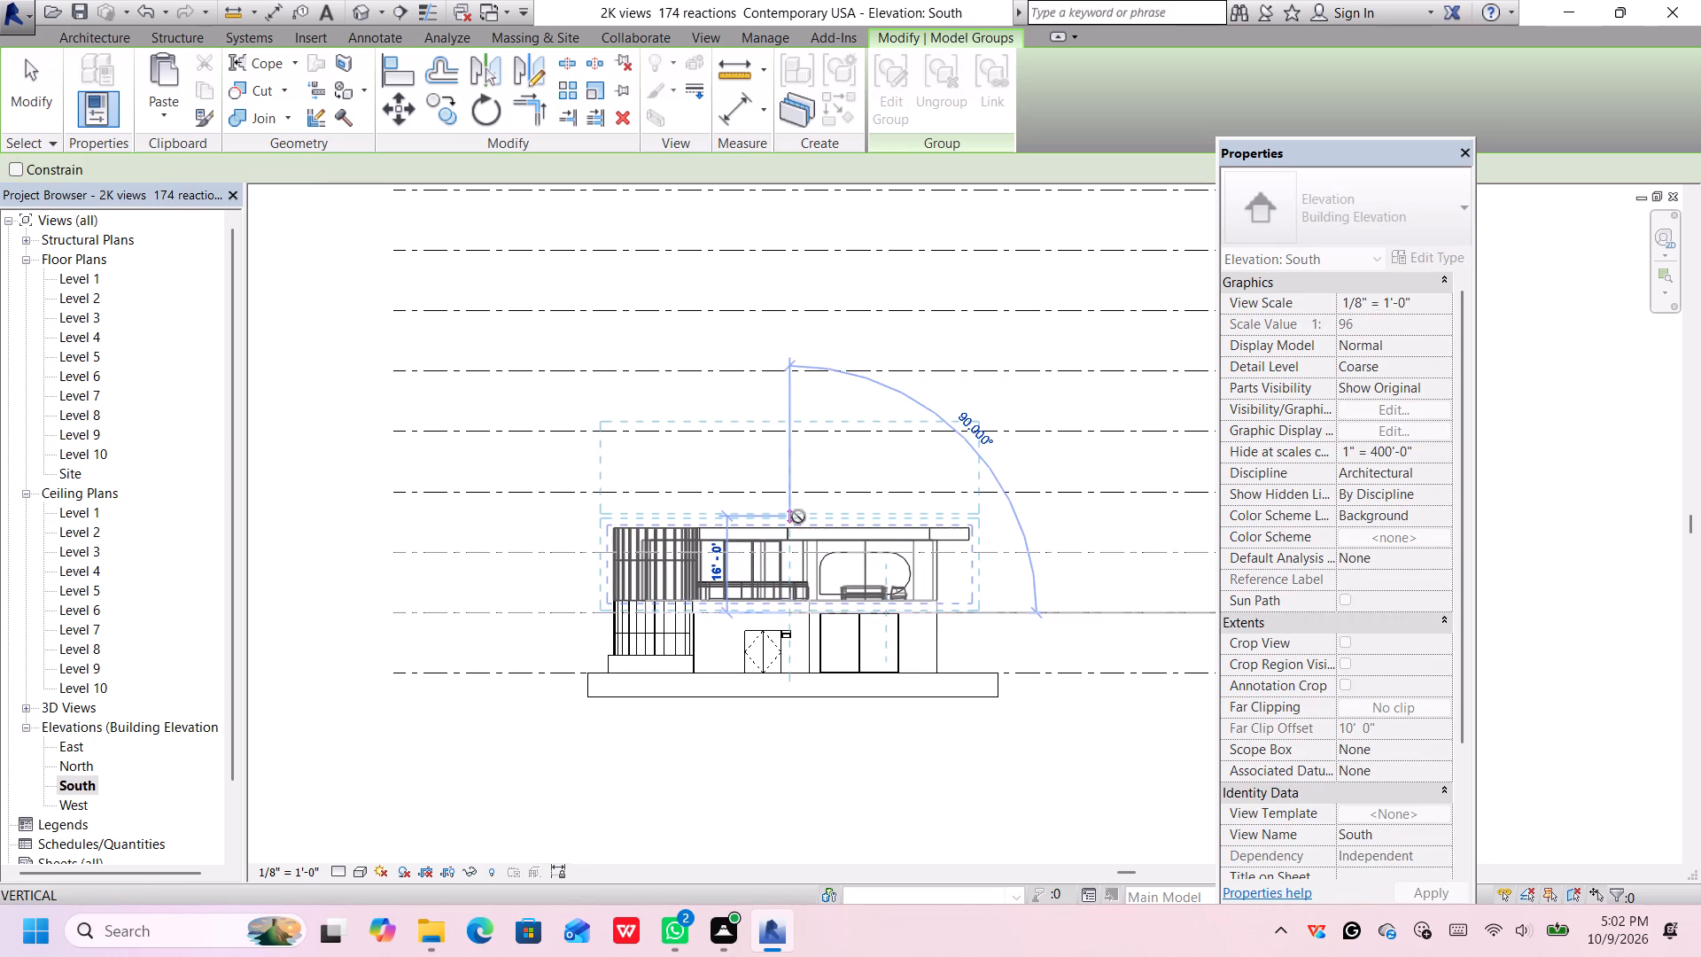
pyautogui.scroll(5, 798, 517)
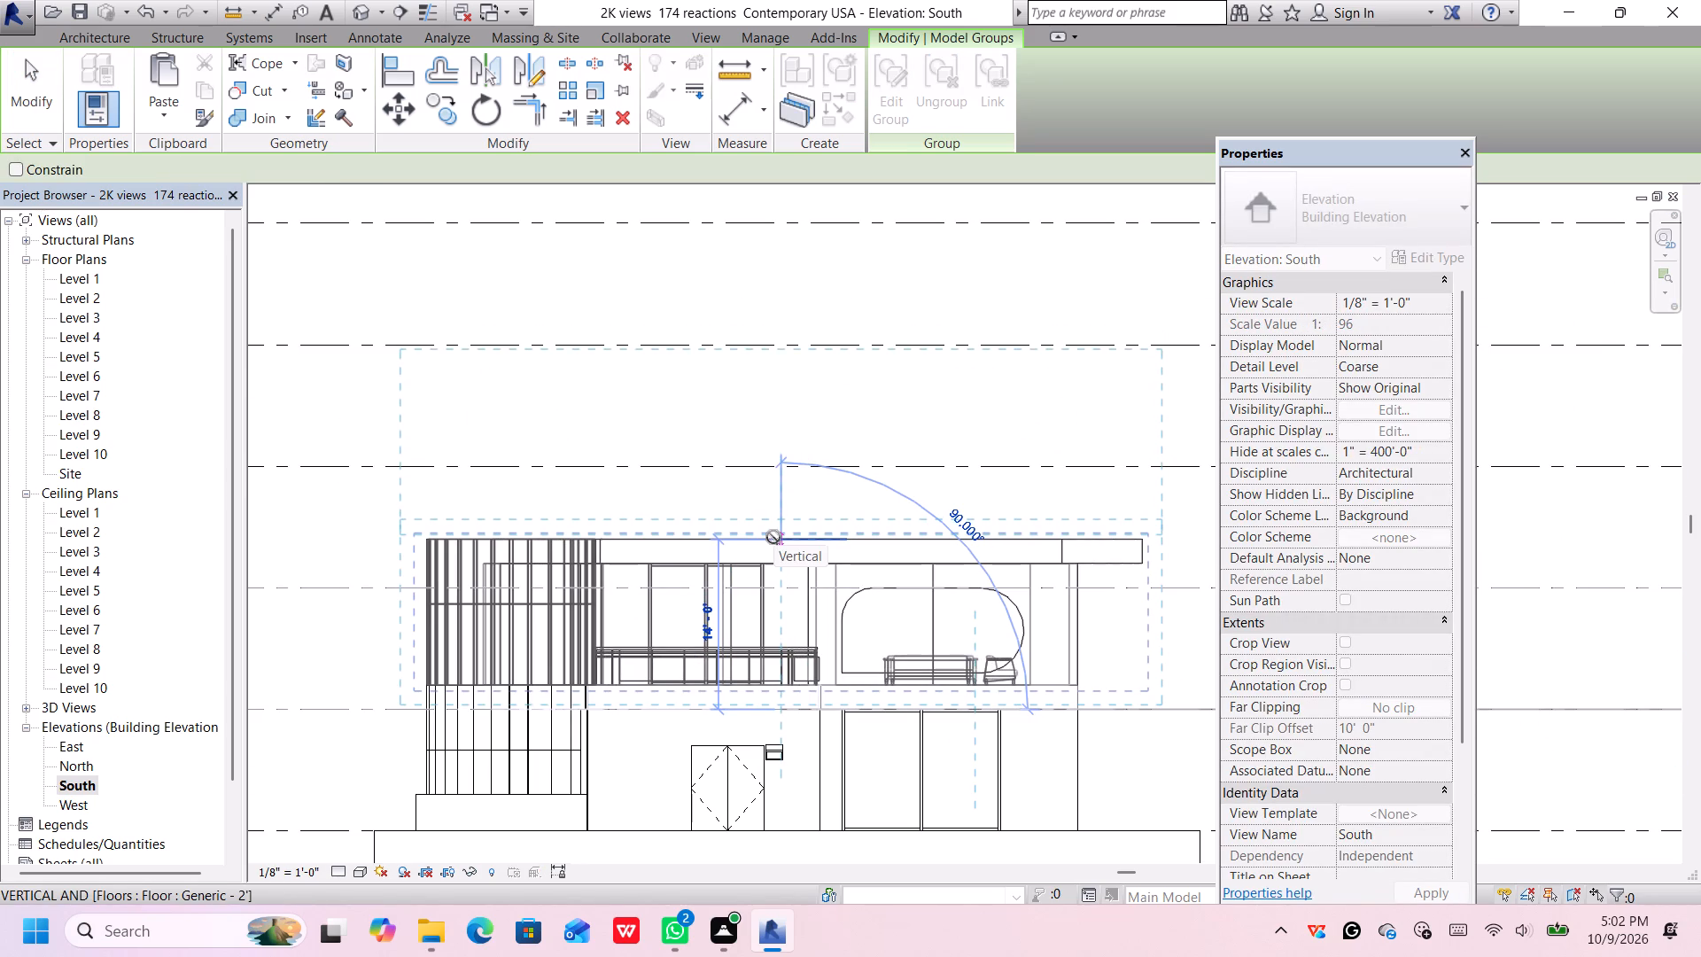
pyautogui.click(773, 537)
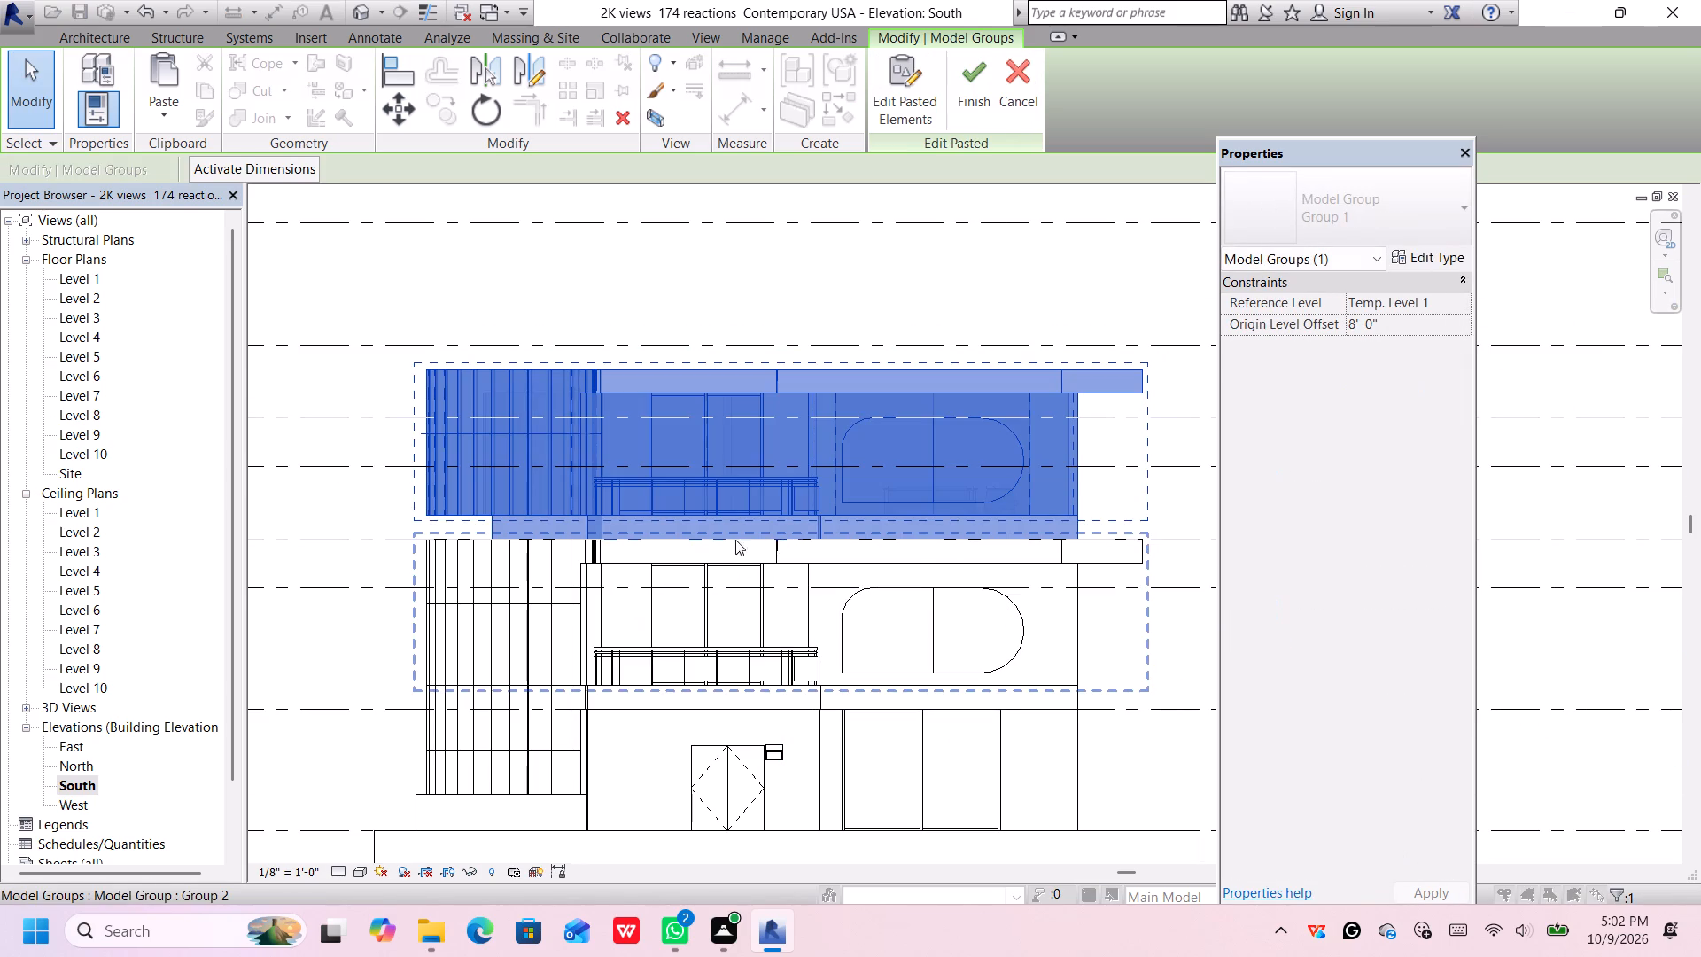
# Nudge the pasted storey down until its base rests on top of the slab below, and finish the paste, accepting the wall overlap.
pyautogui.scroll(2, 681, 540)
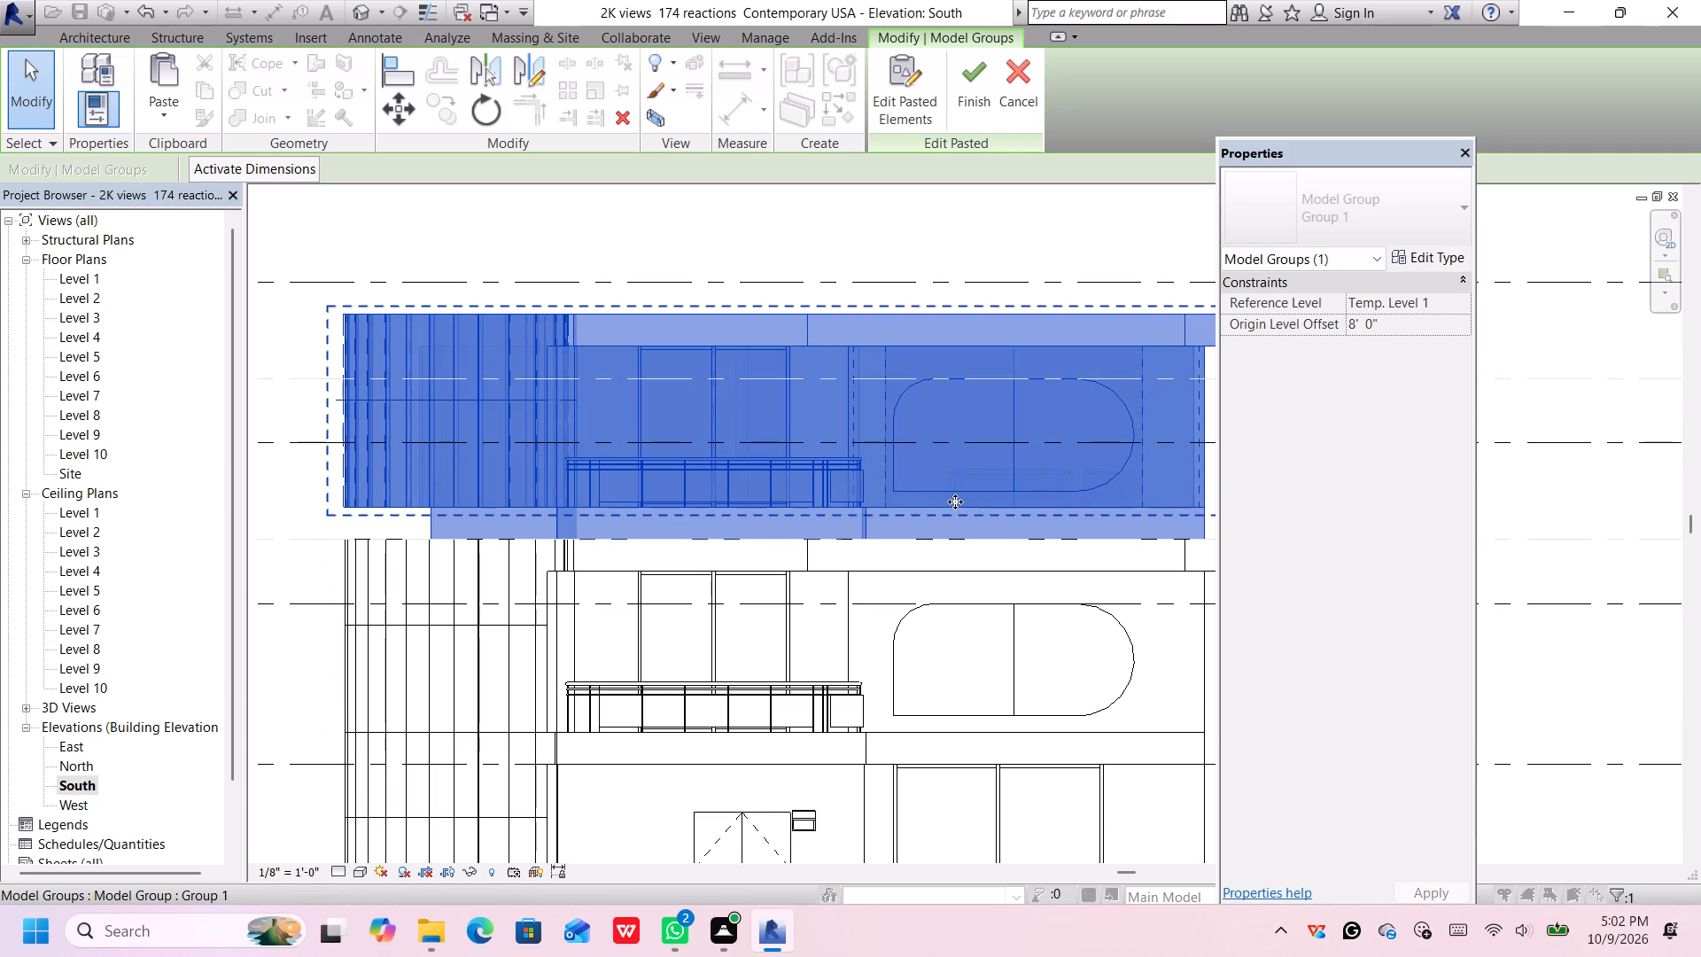
pyautogui.press('Down')
pyautogui.press('Down')
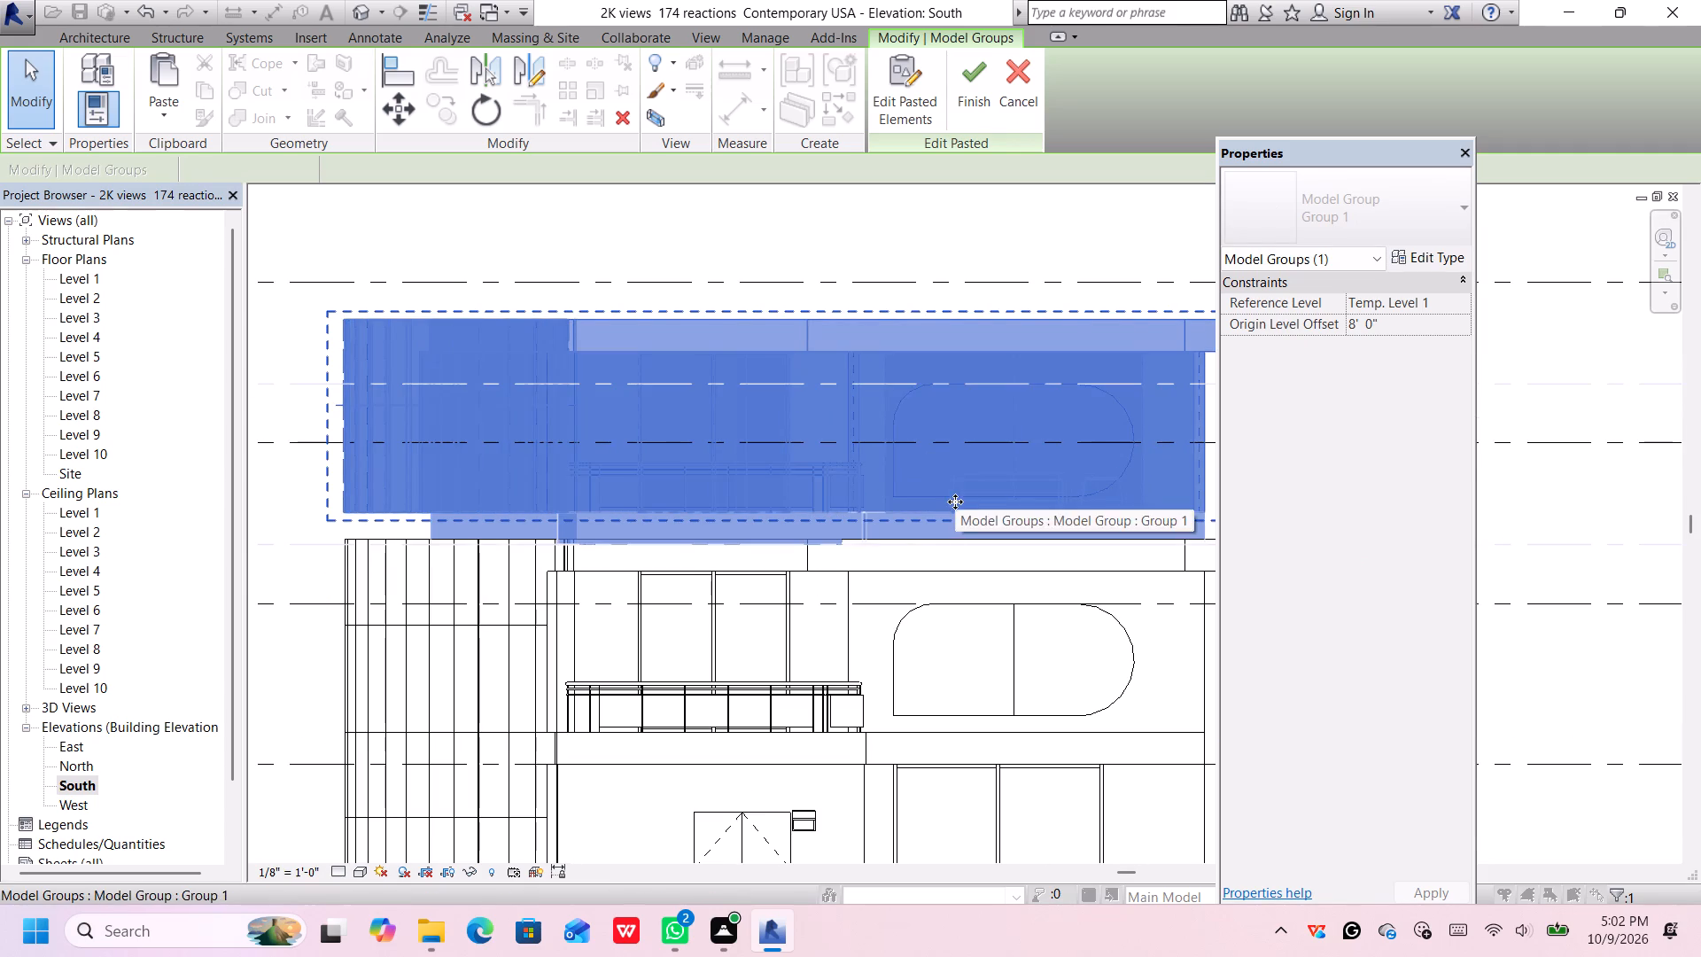
pyautogui.press('Down')
pyautogui.press('Down')
pyautogui.press('Down')
pyautogui.press('Down')
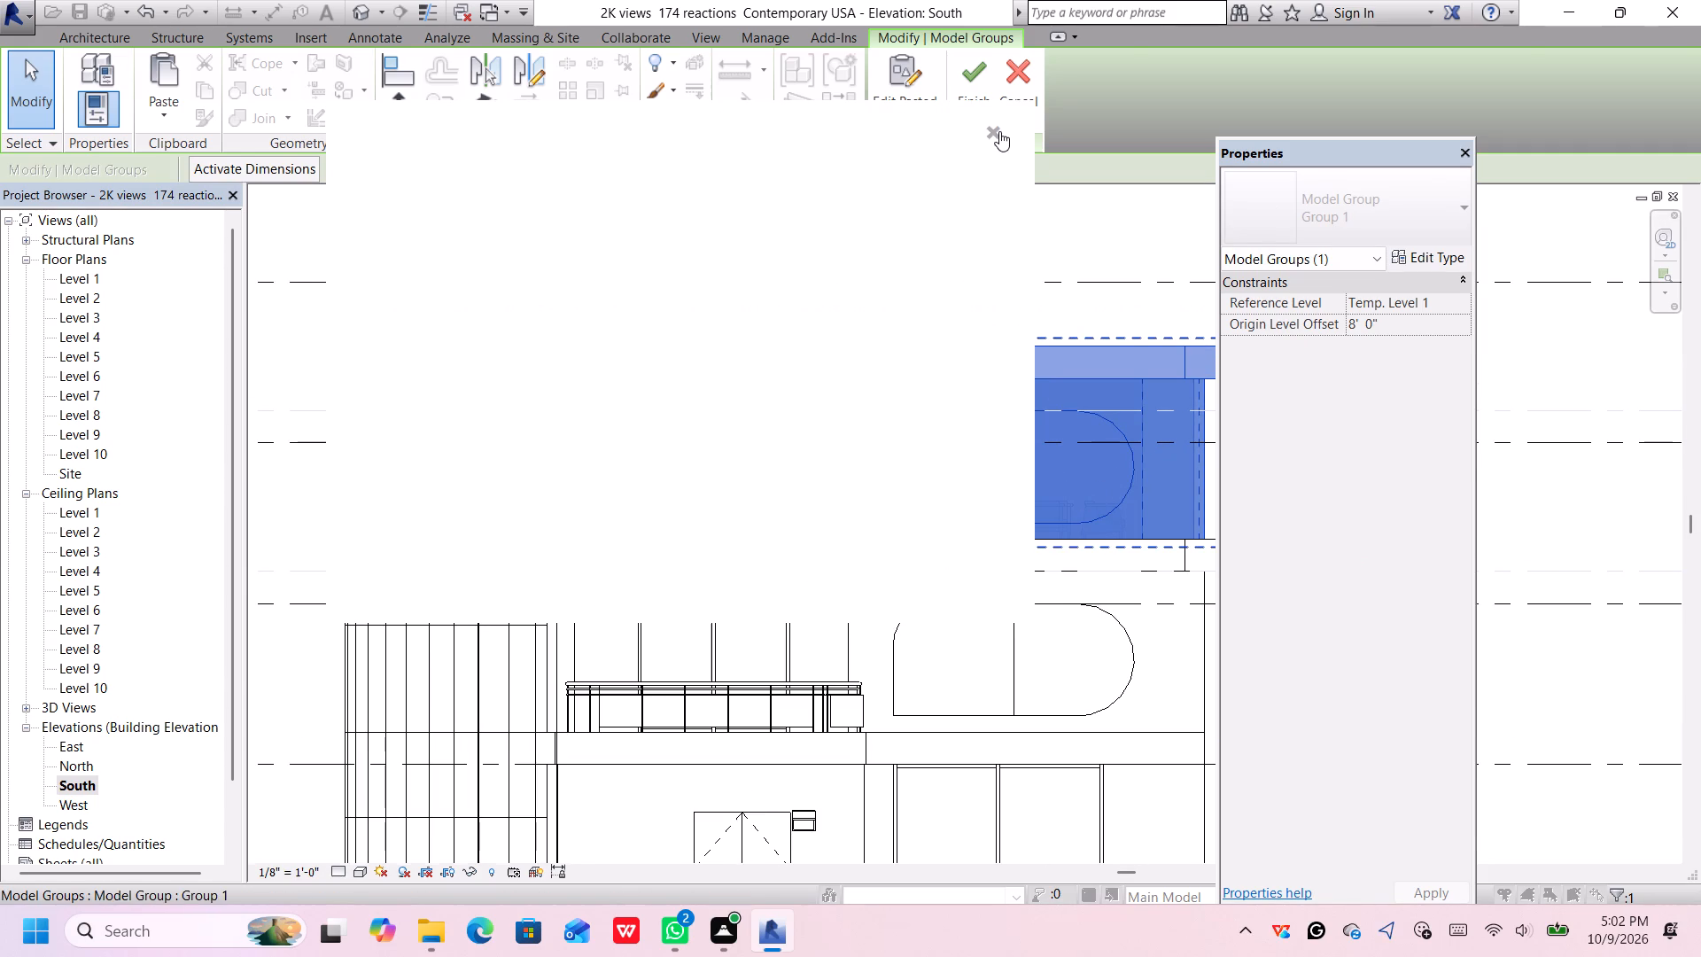
pyautogui.click(999, 131)
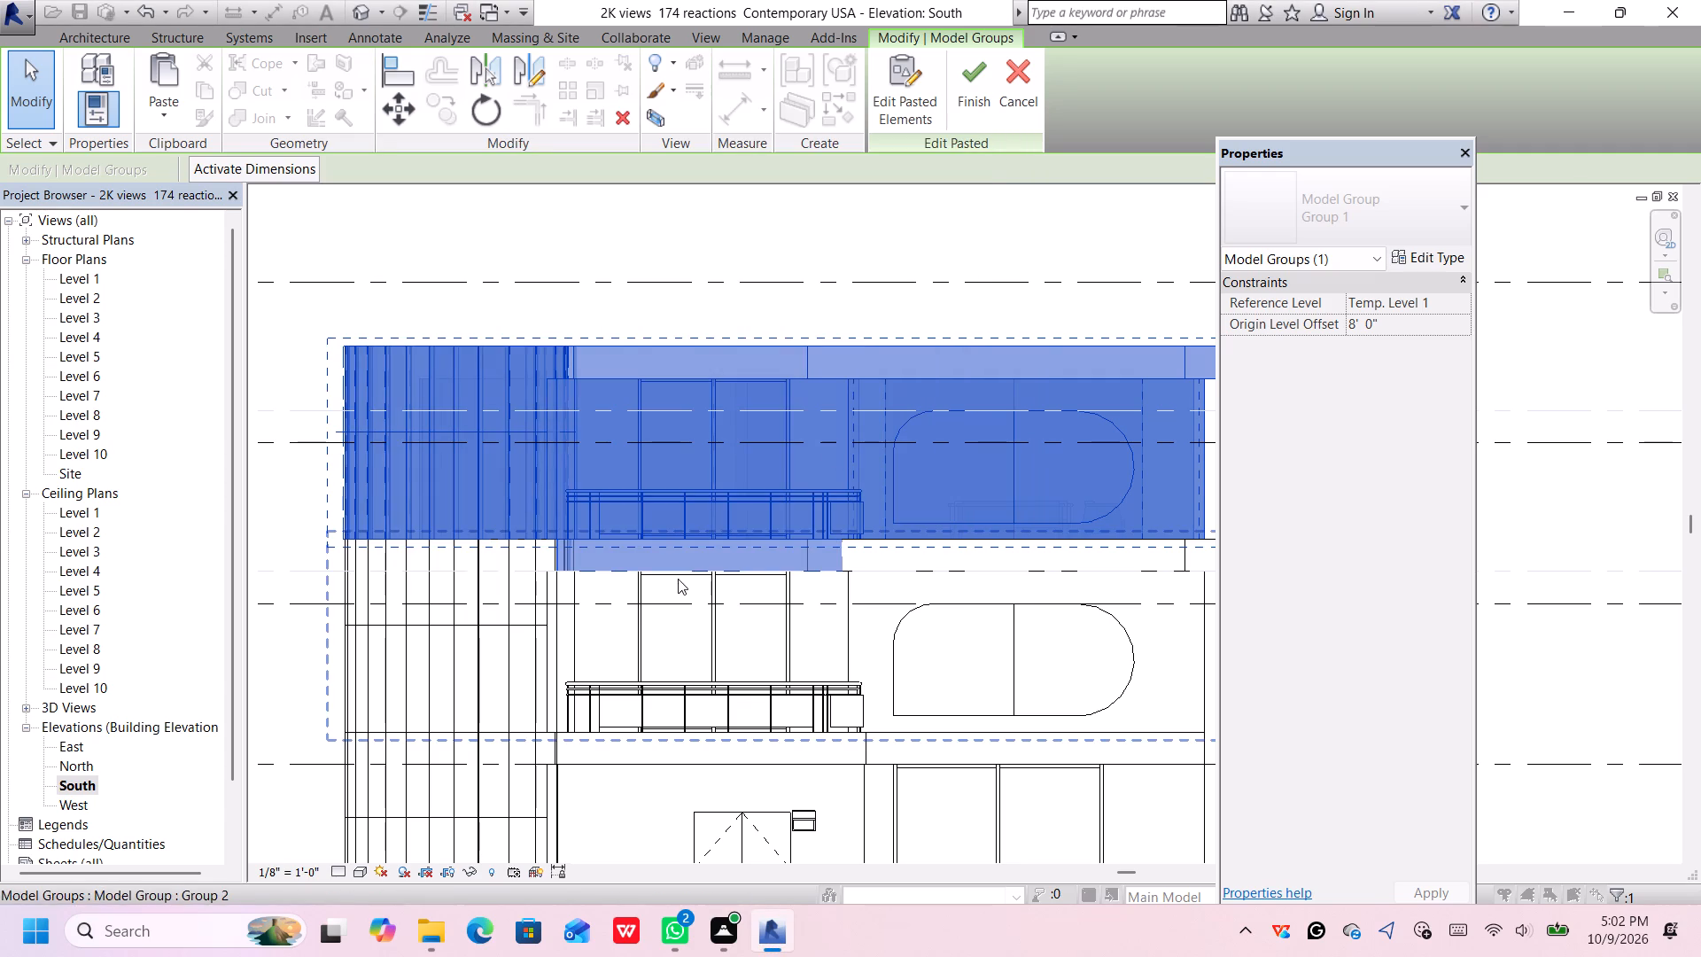
pyautogui.scroll(-2, 742, 555)
pyautogui.scroll(1, 742, 554)
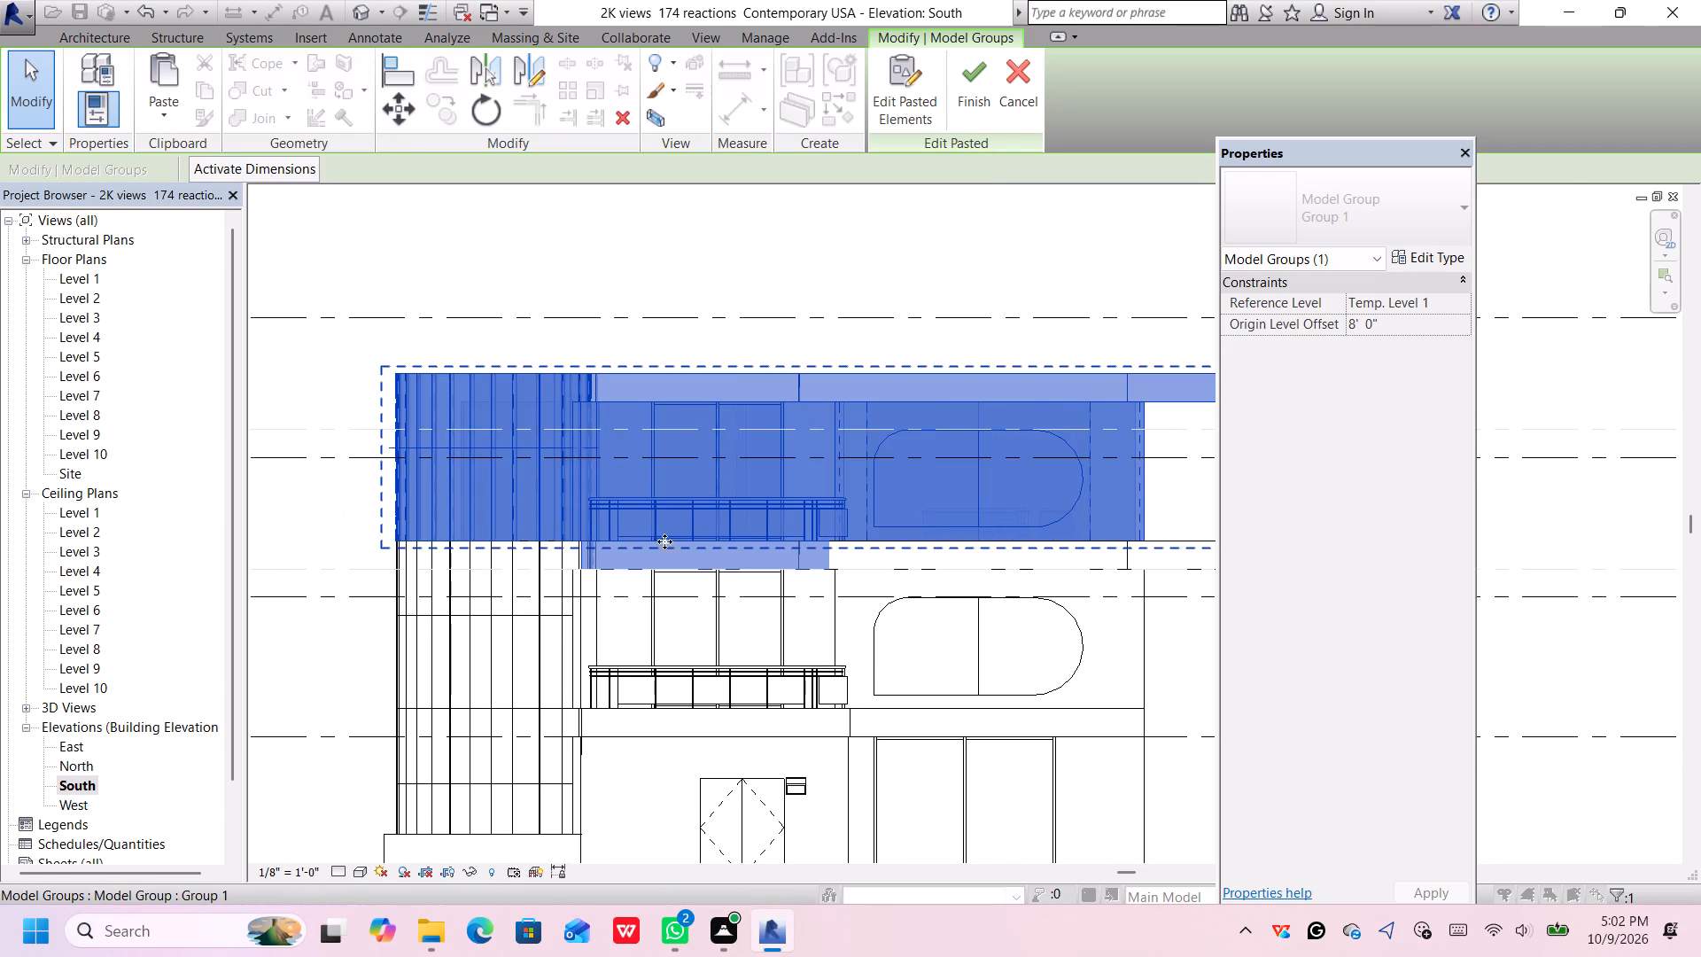
pyautogui.scroll(18, 383, 572)
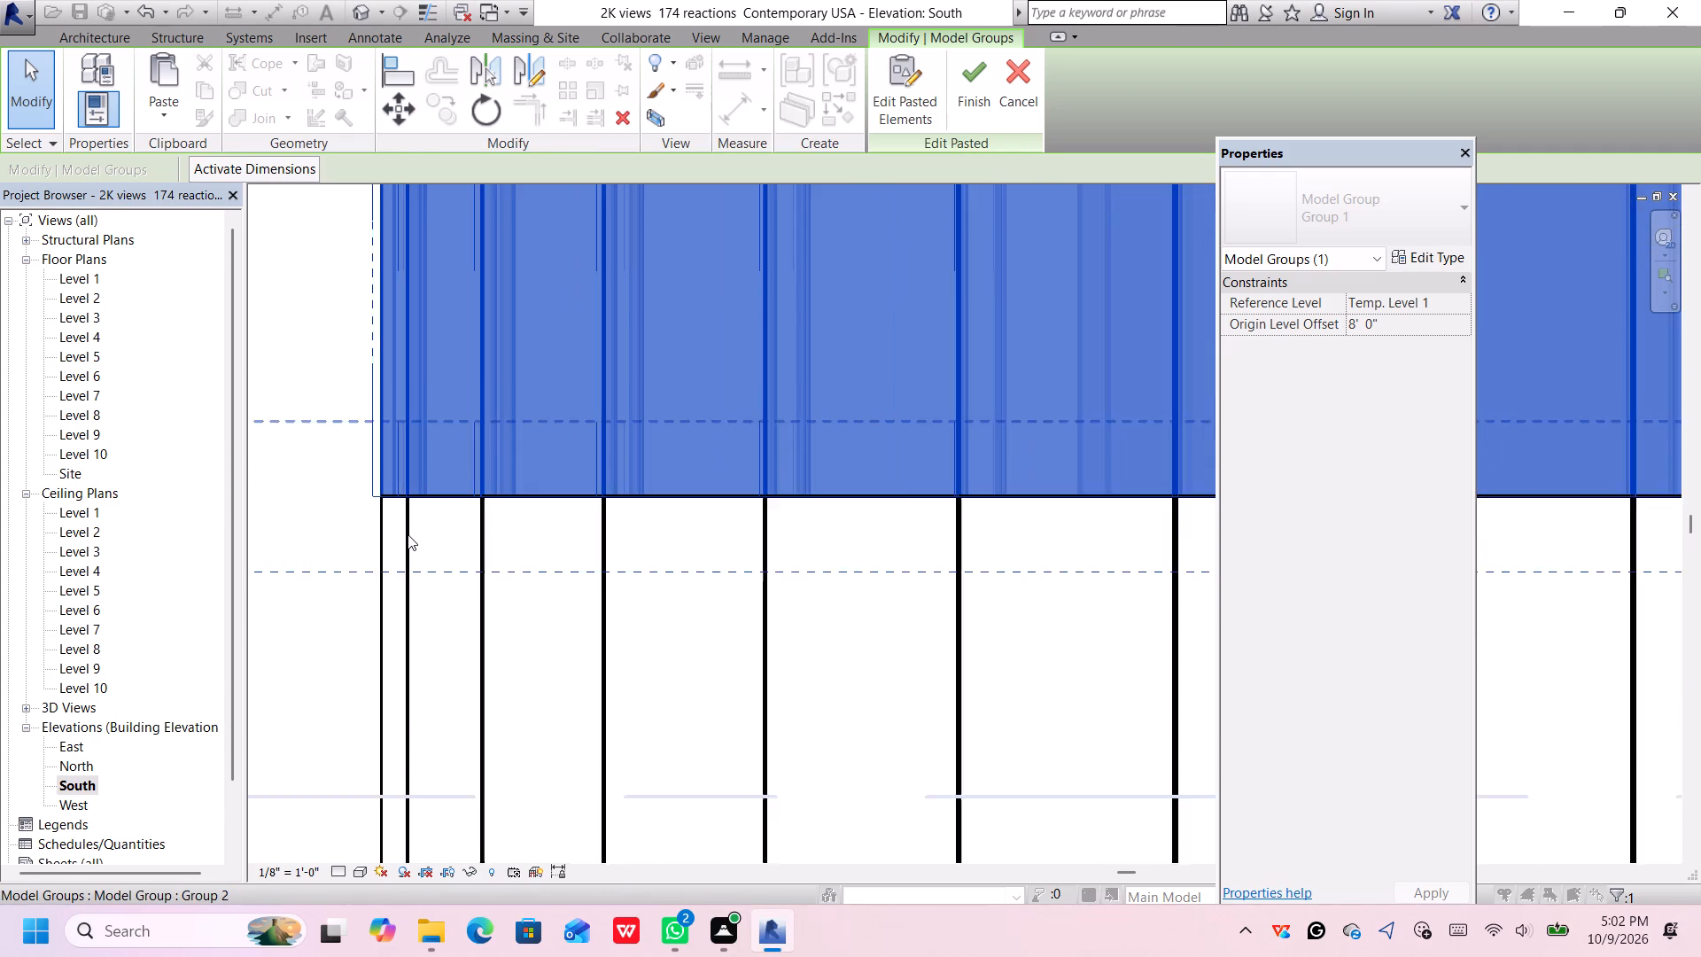
pyautogui.scroll(-20, 408, 534)
pyautogui.scroll(-2, 408, 534)
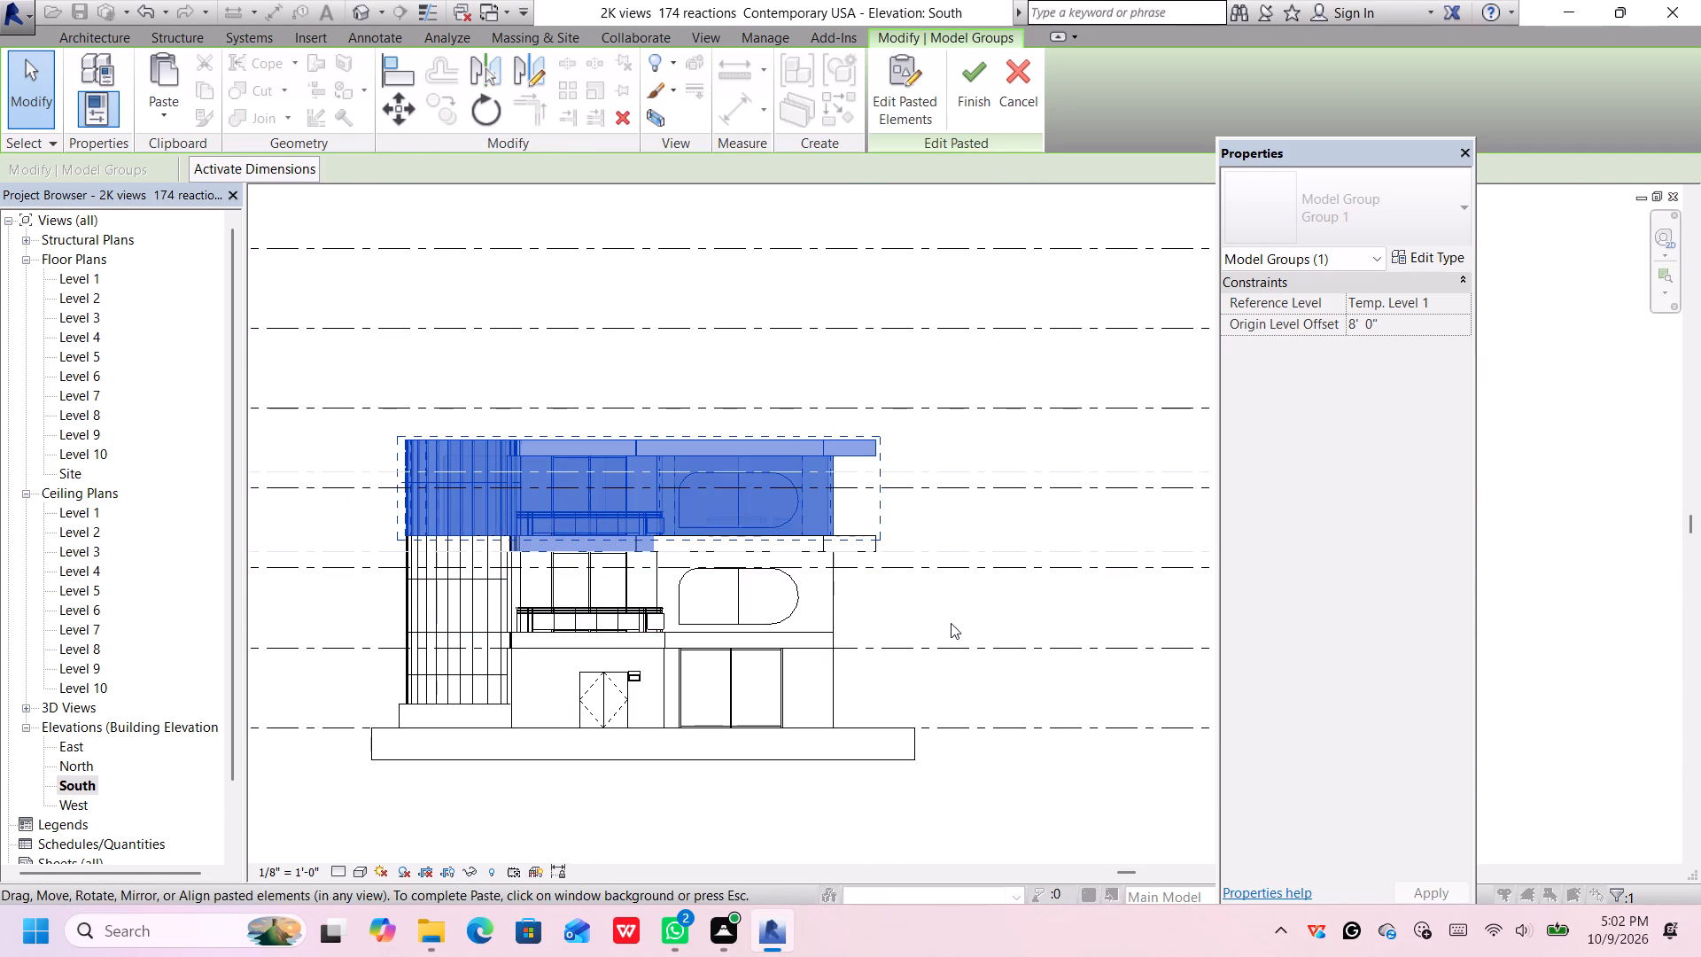
pyautogui.click(951, 623)
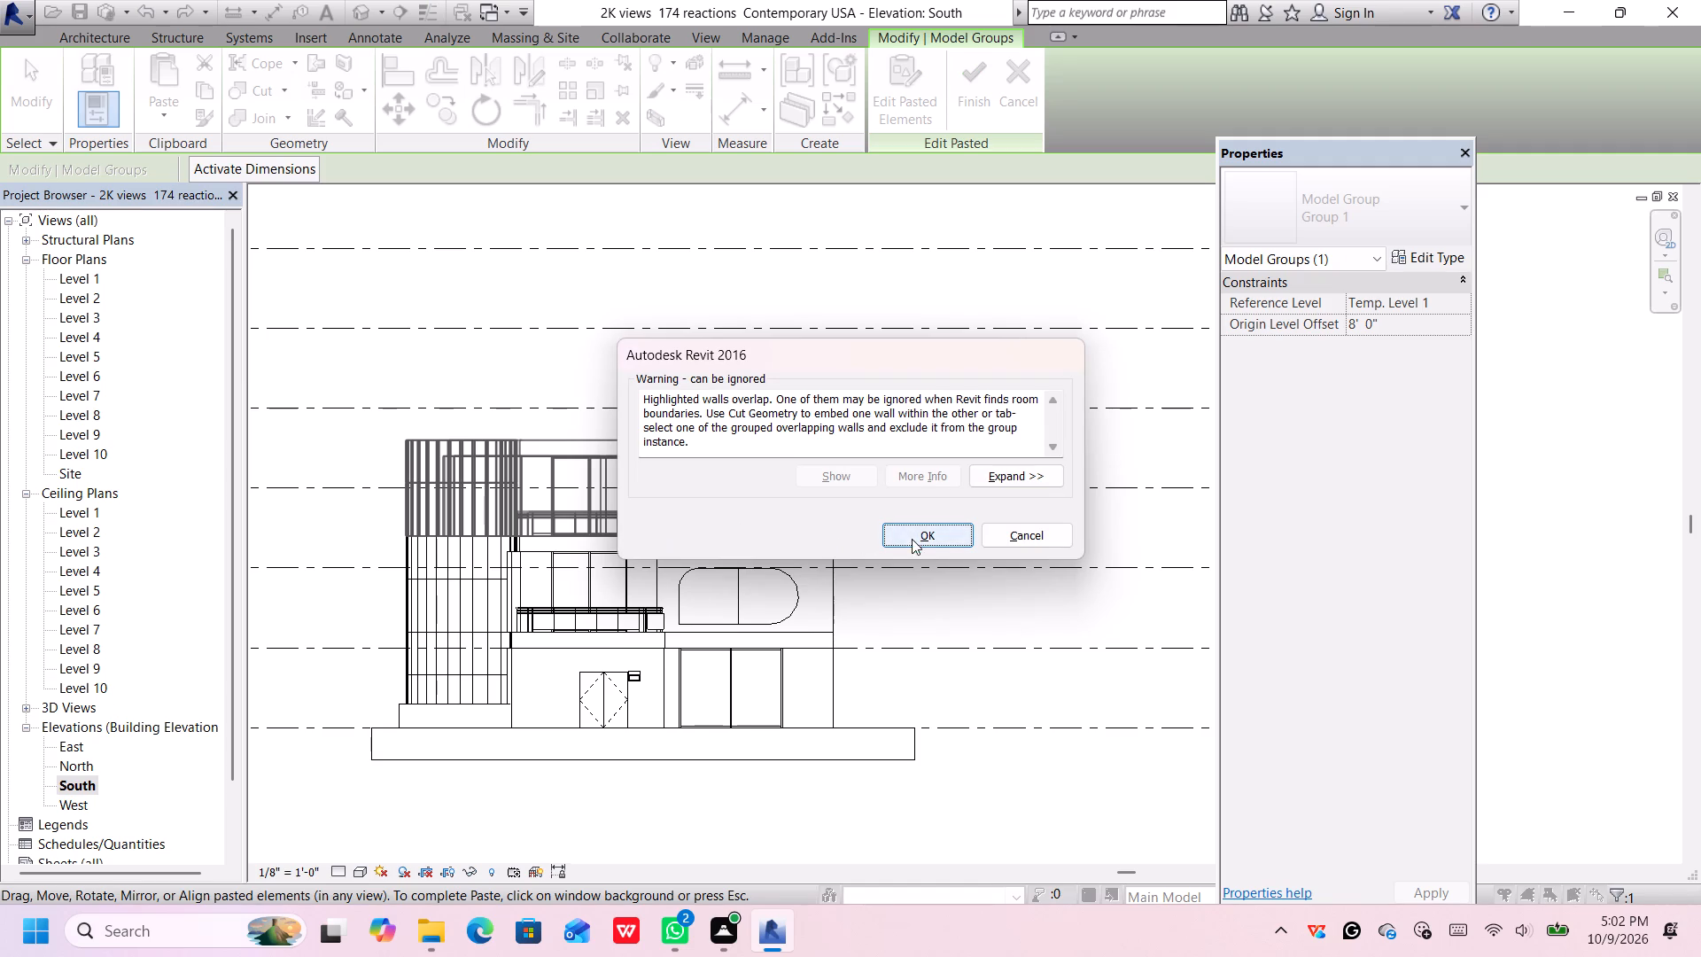
pyautogui.click(923, 537)
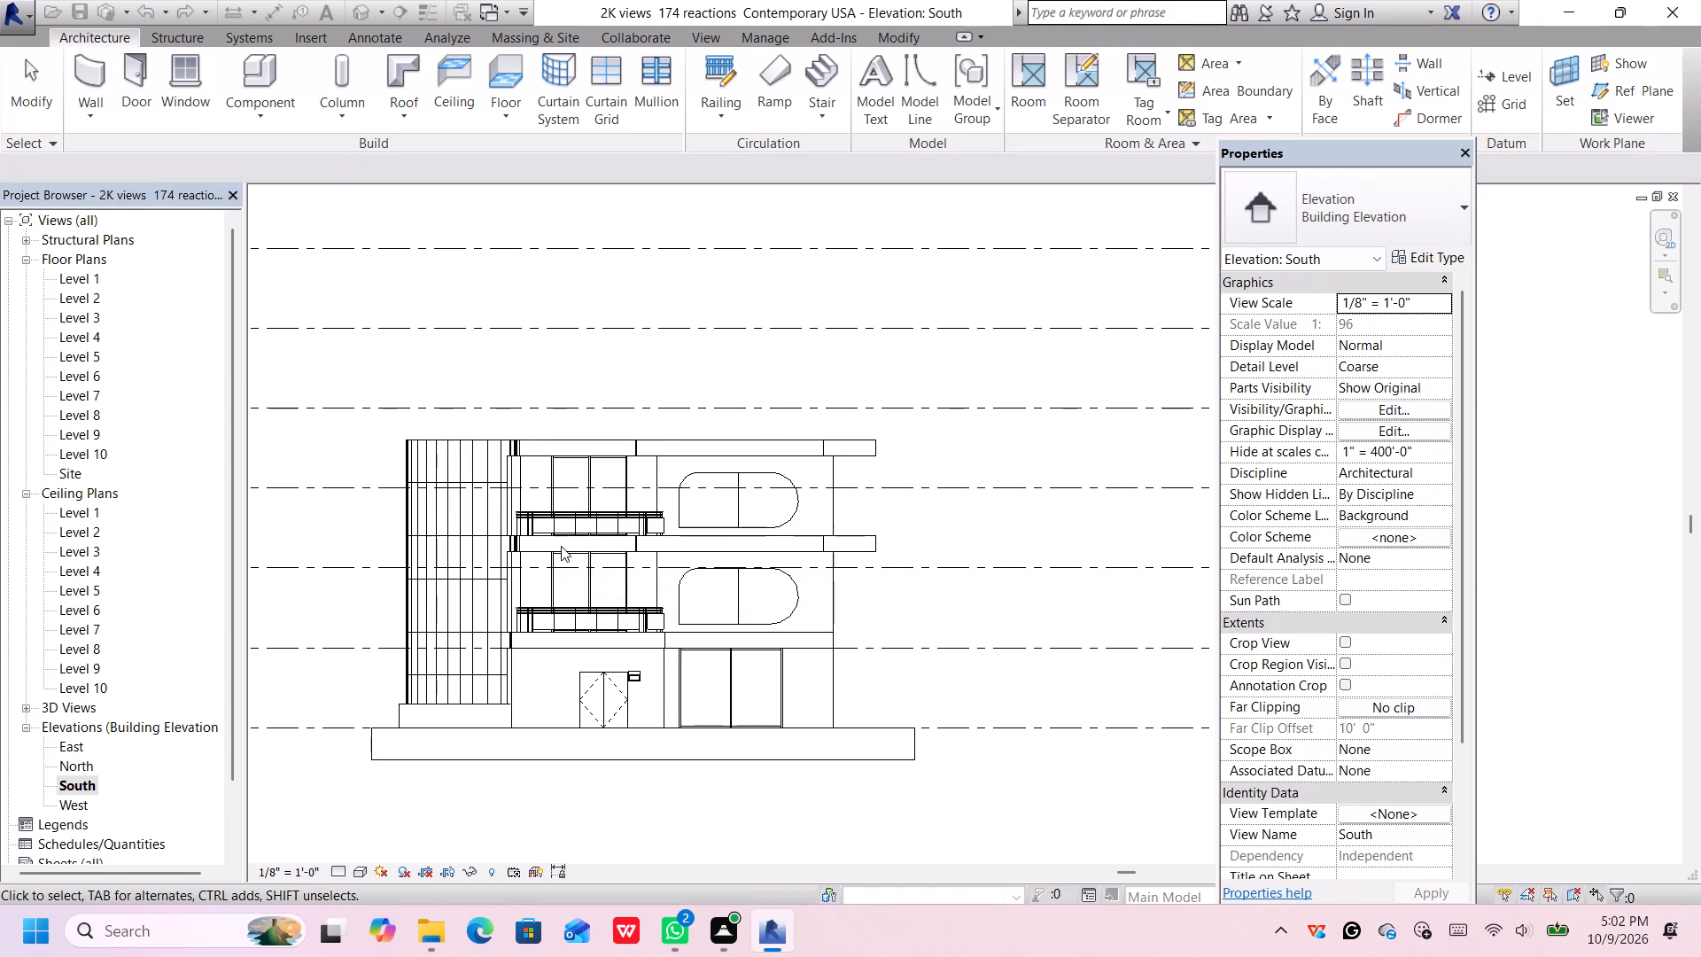
# Examine in the South elevation how the copied storey's railing, walls and curtain wall meet the slab below.
pyautogui.scroll(10, 561, 546)
pyautogui.scroll(-1, 558, 528)
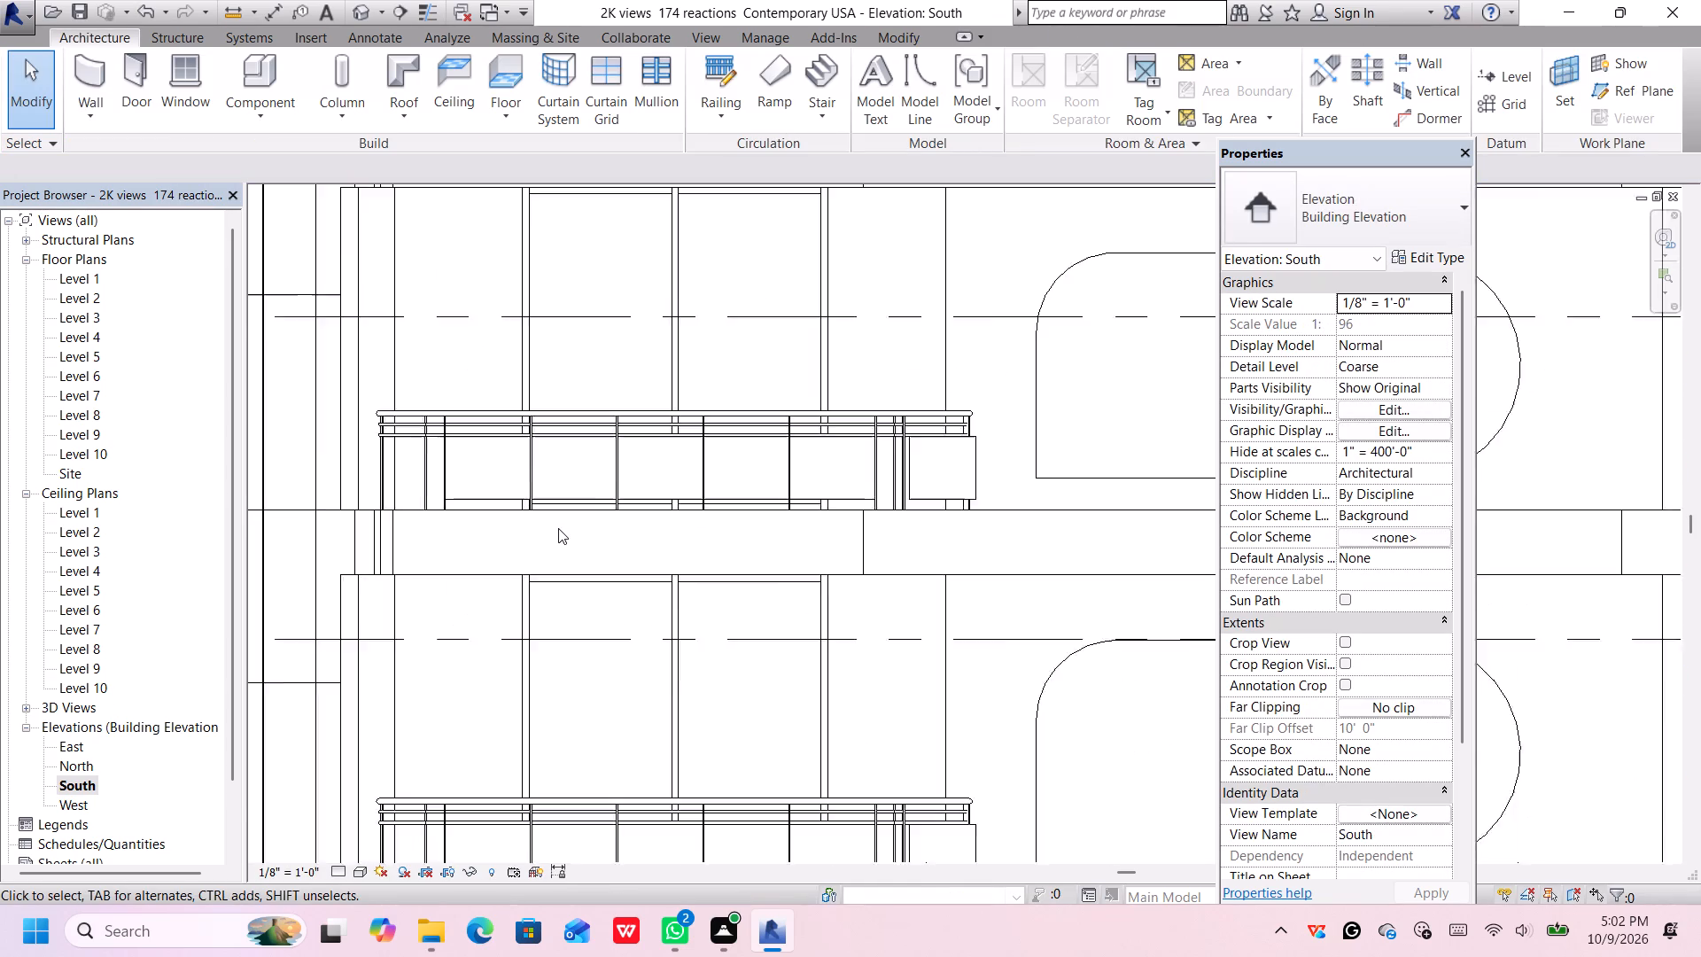
pyautogui.scroll(-3, 558, 528)
pyautogui.scroll(1, 558, 527)
pyautogui.scroll(-2, 558, 527)
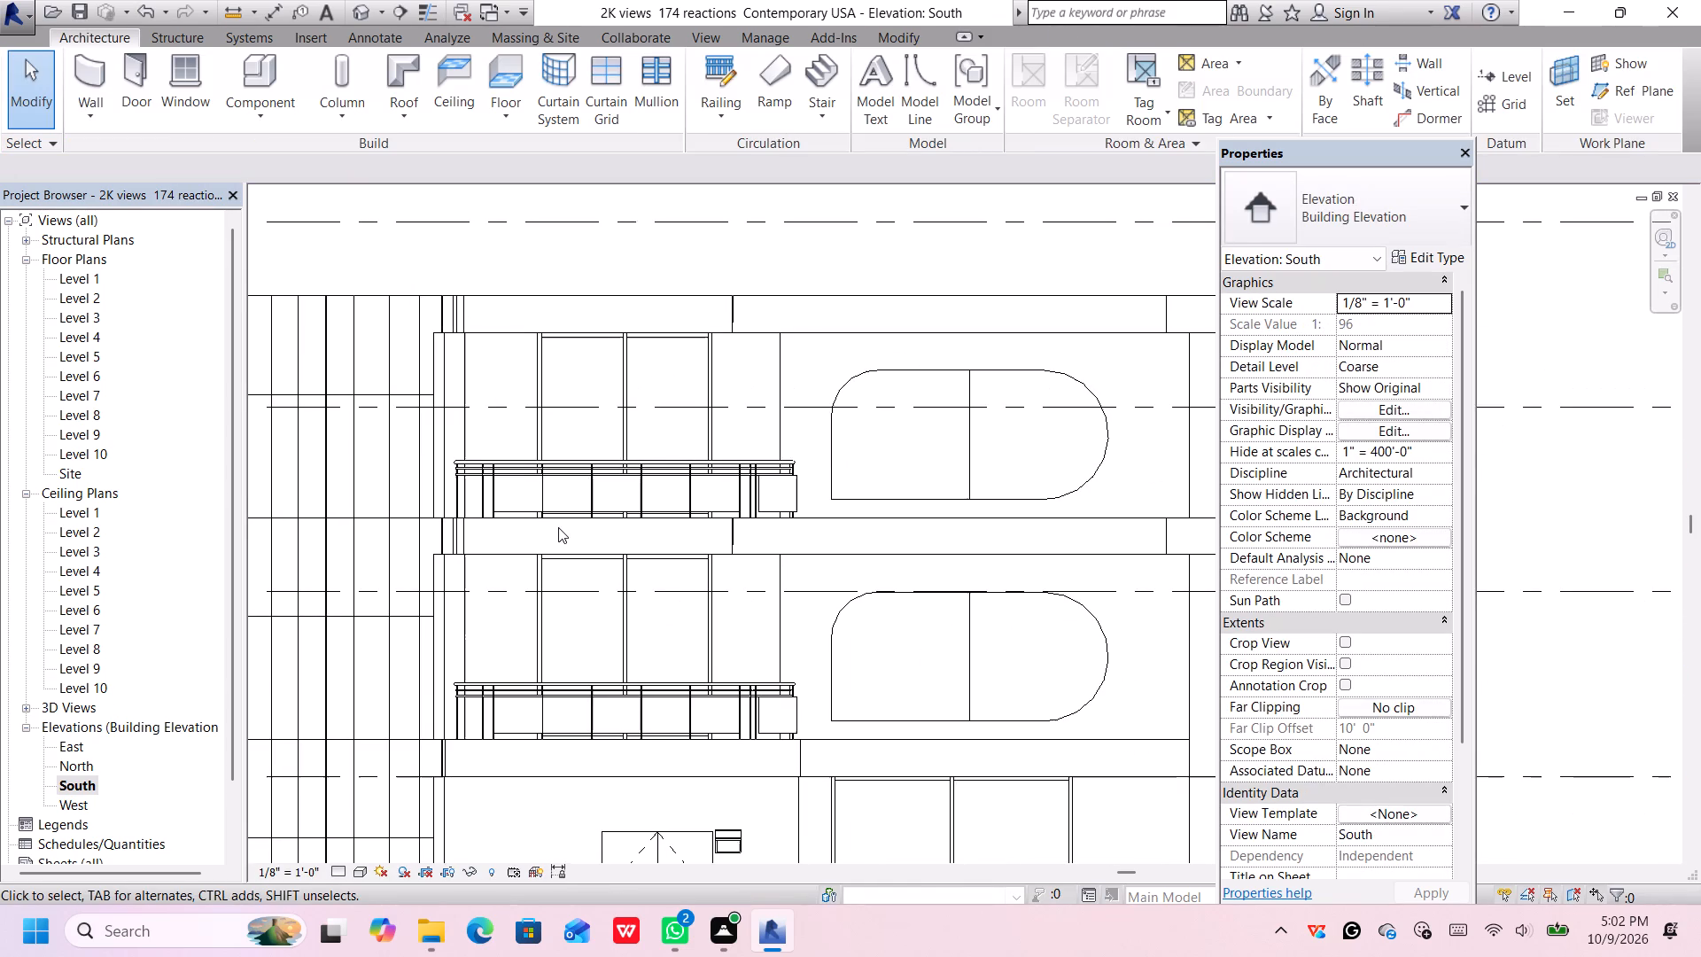
pyautogui.scroll(-2, 558, 527)
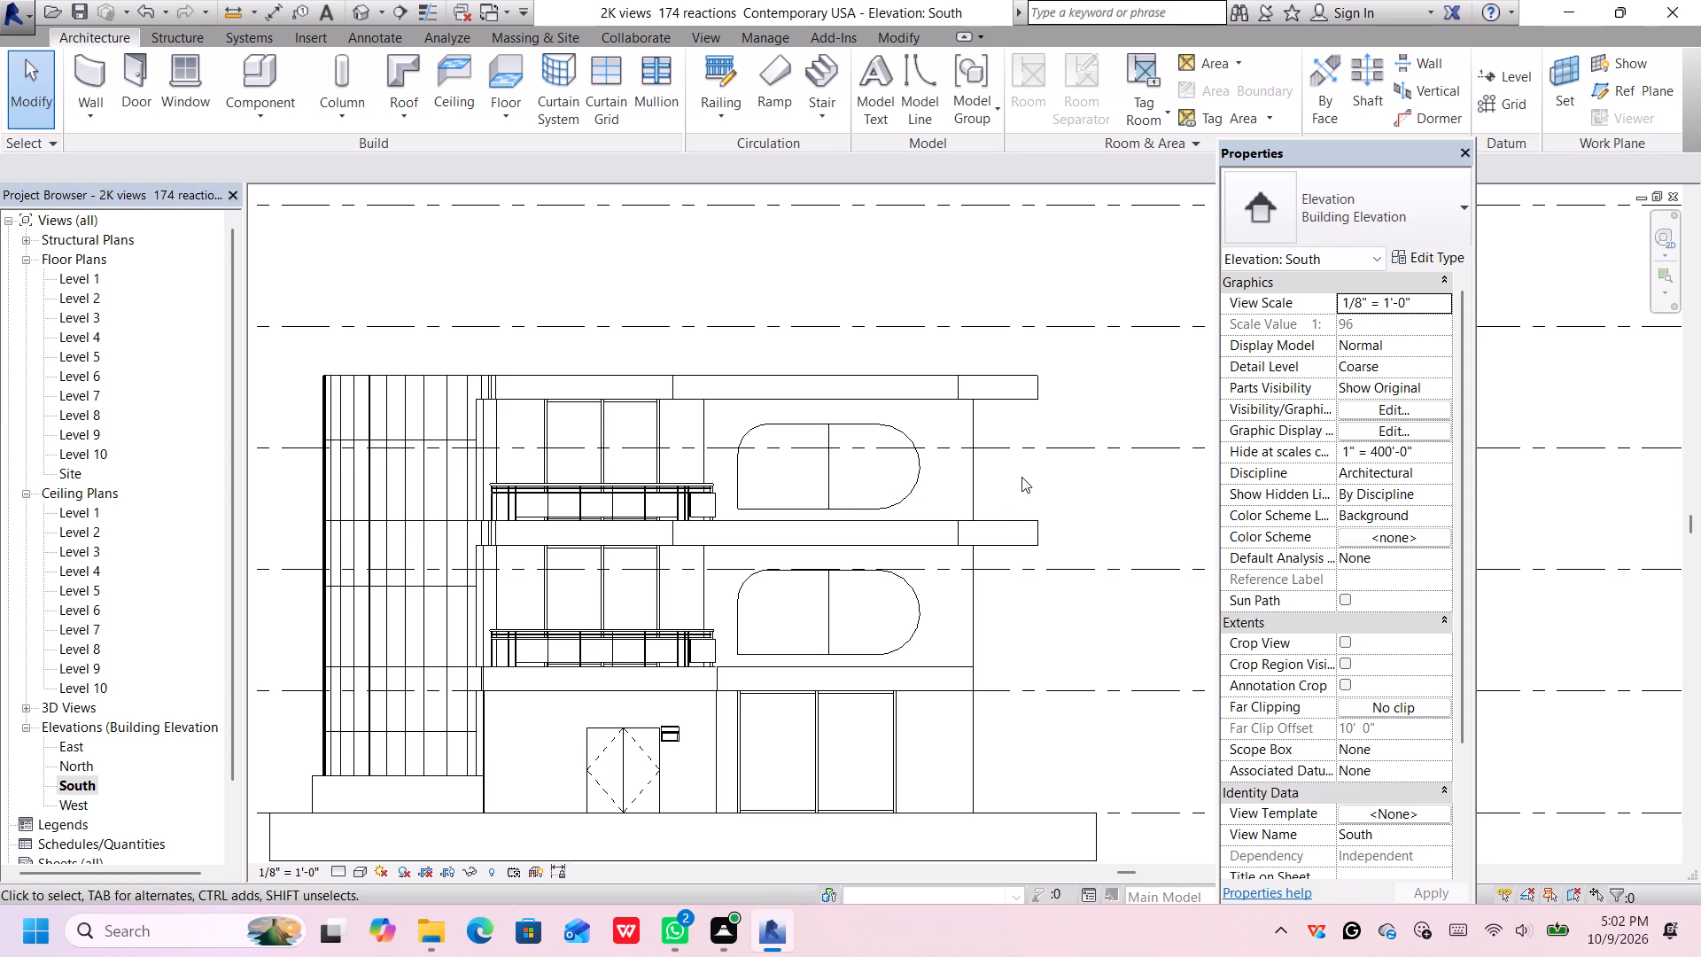
# Examine the stacked storeys in the South elevation and the Level 3 floor plan, checking the slab and wall junctions beside the curtain wall.
pyautogui.moveTo(1023, 468); pyautogui.dragTo(1037, 541, button='middle')
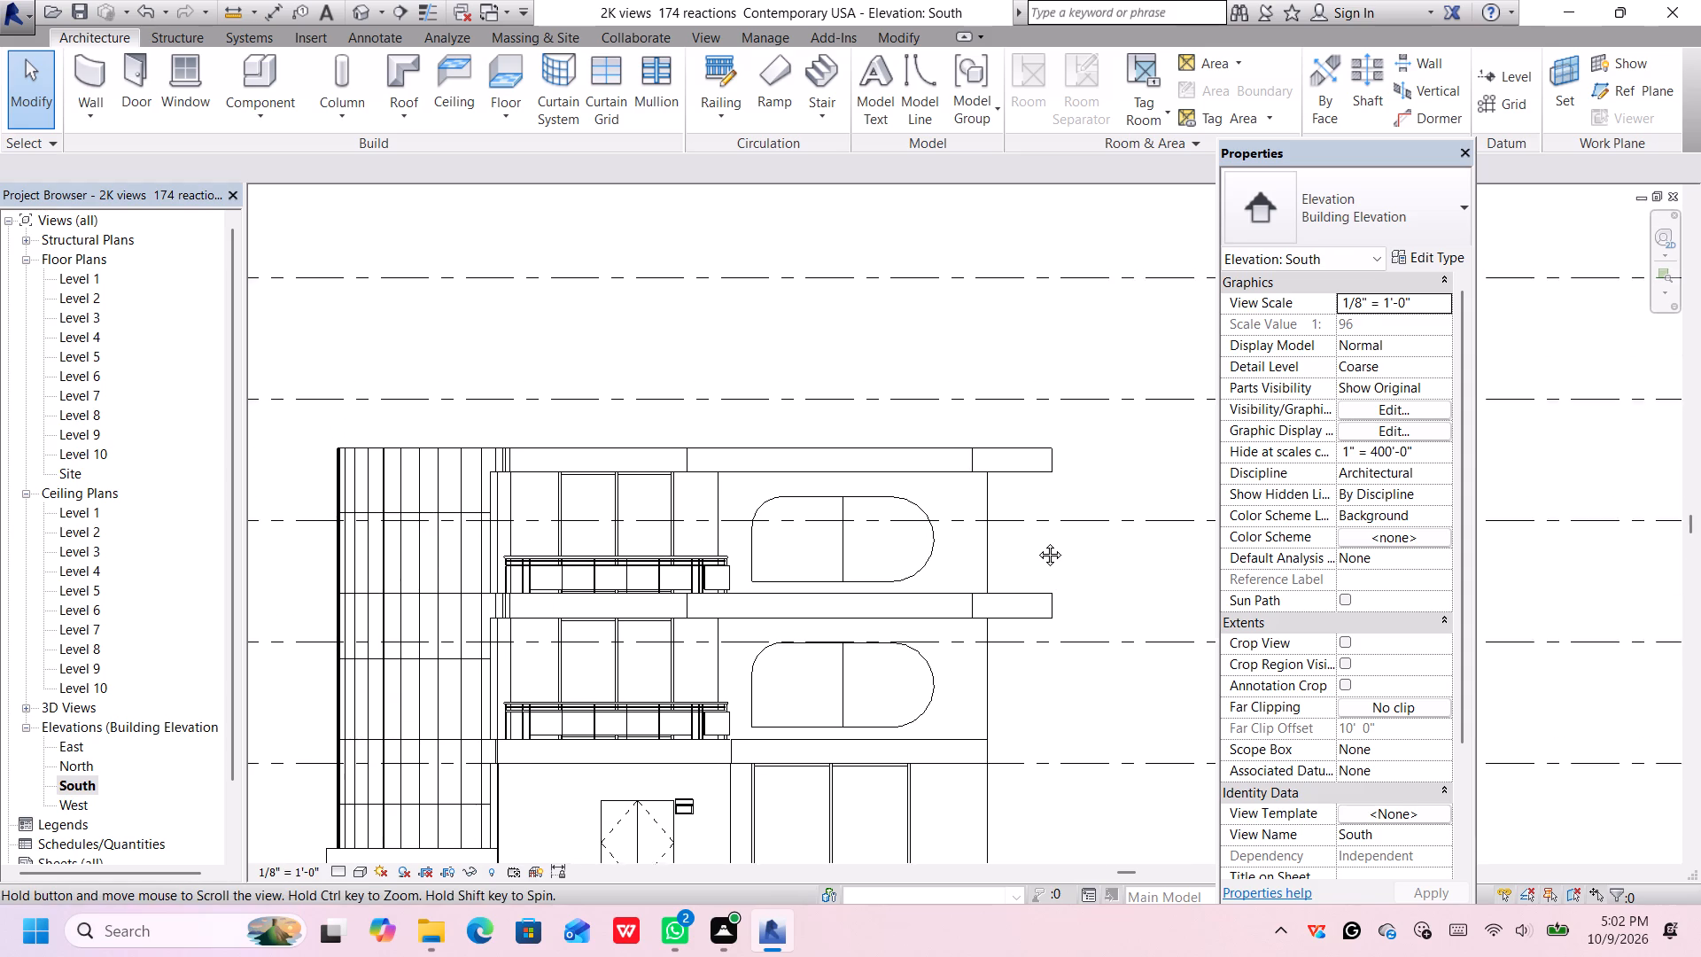
pyautogui.moveTo(1037, 541); pyautogui.dragTo(1021, 460, button='middle')
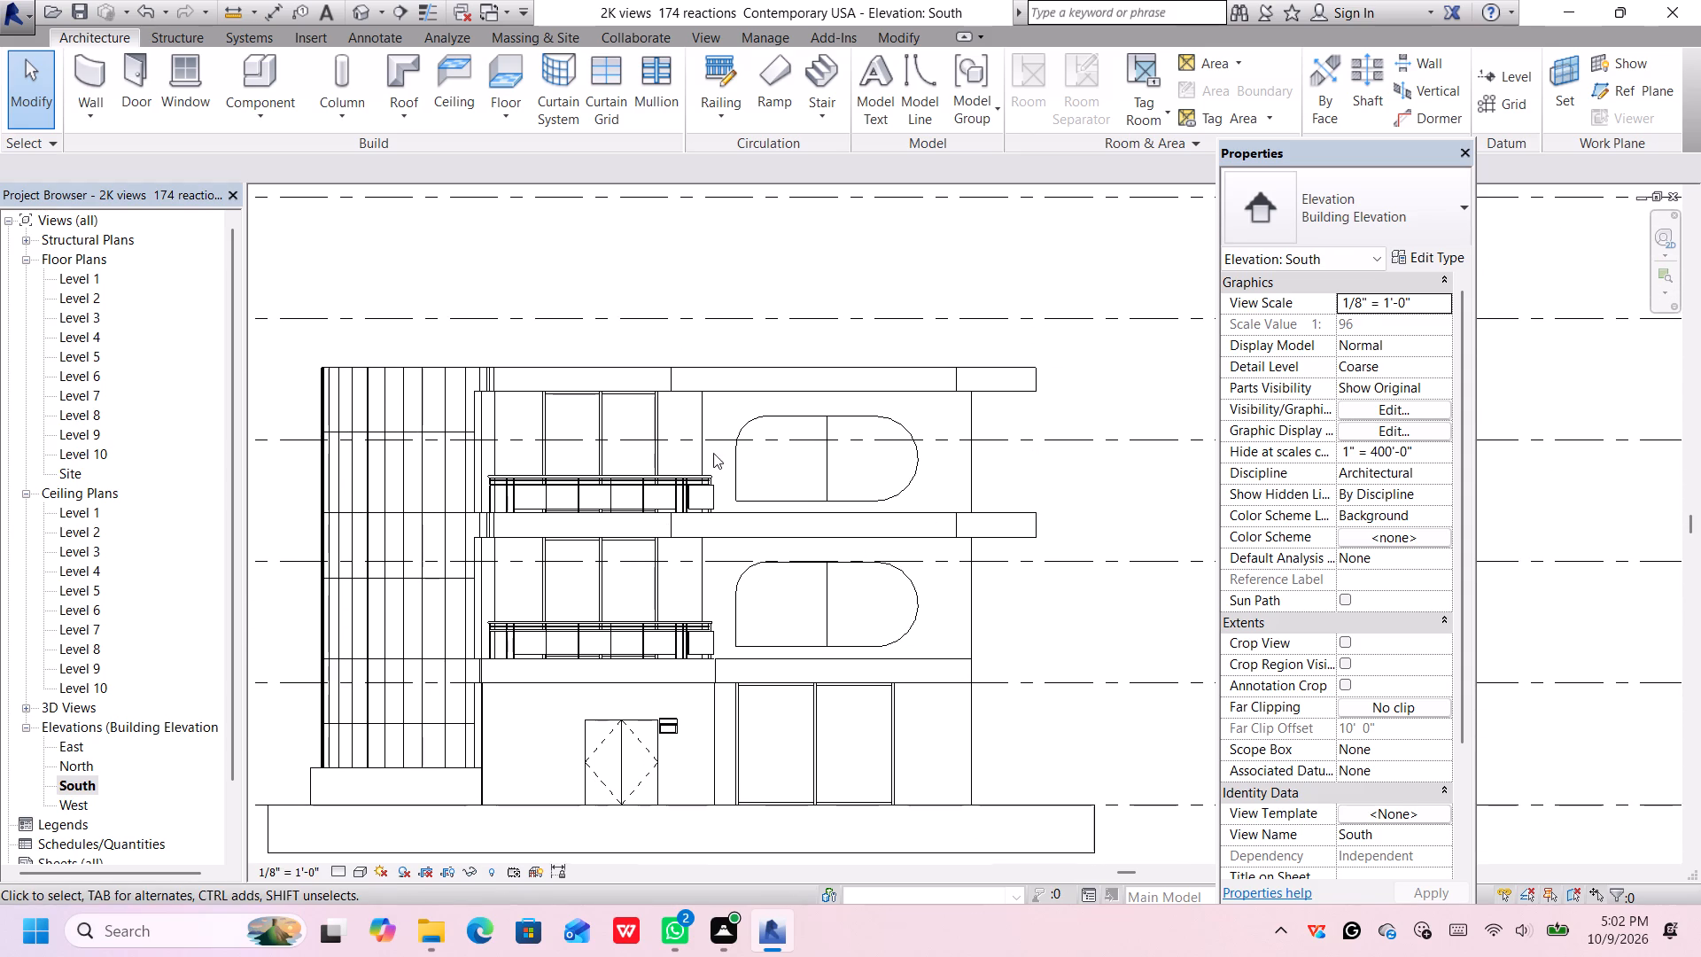
pyautogui.click(718, 408)
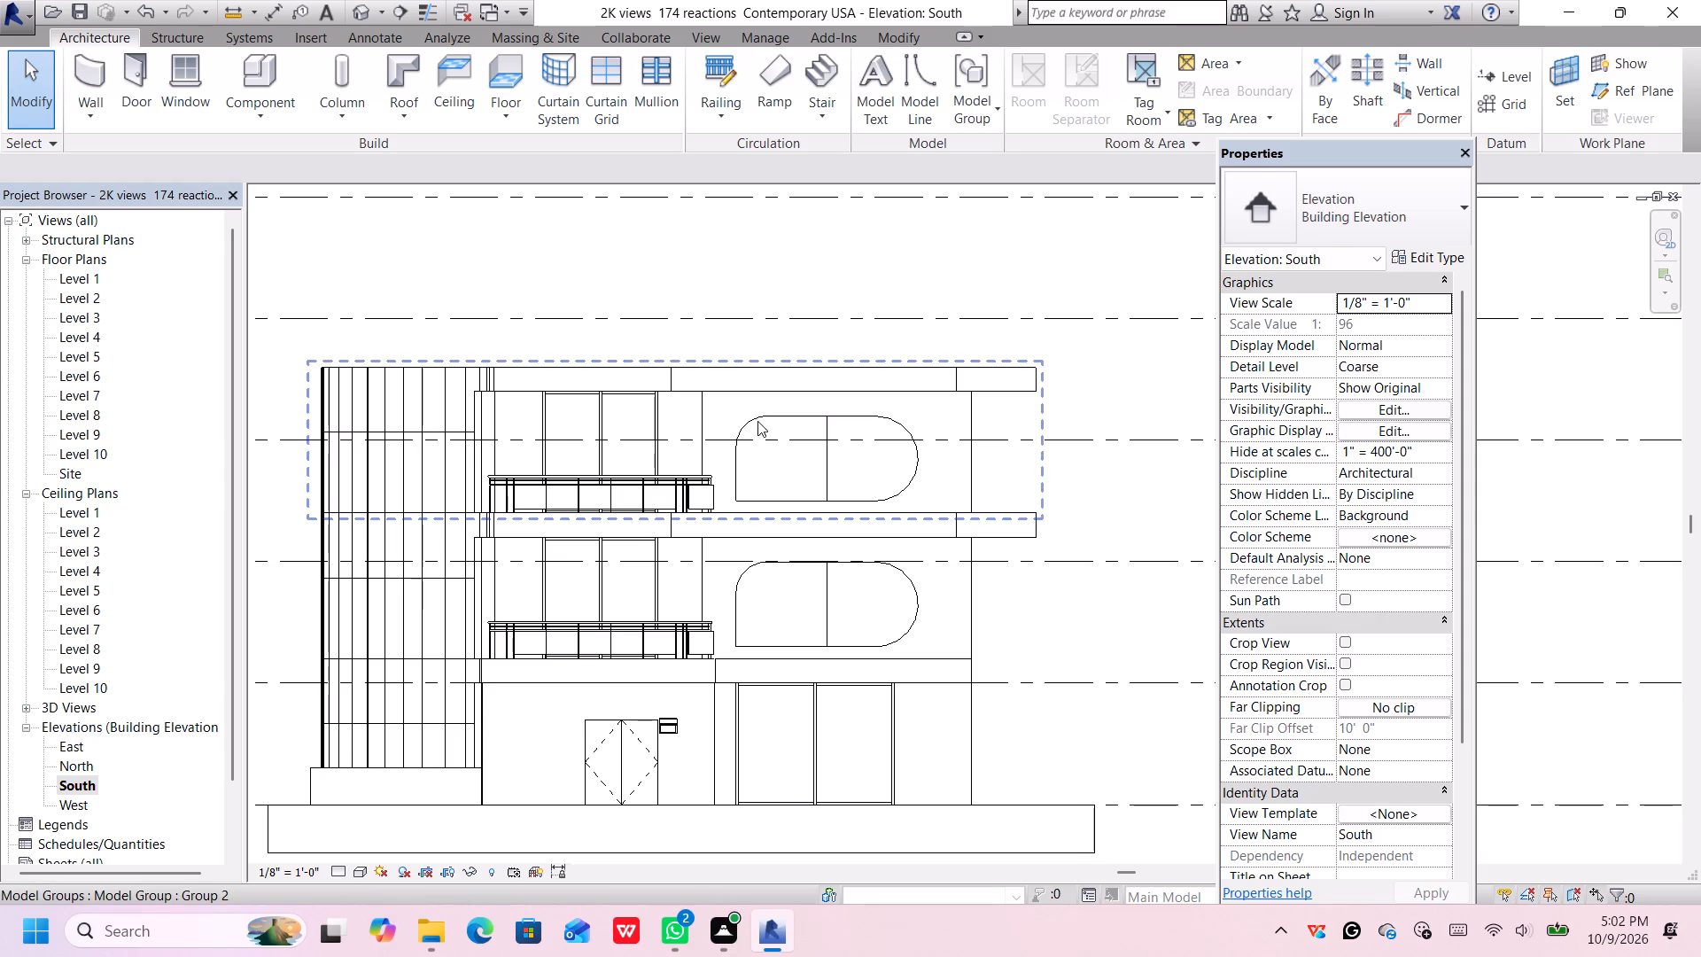
pyautogui.press('Up')
pyautogui.press('Up')
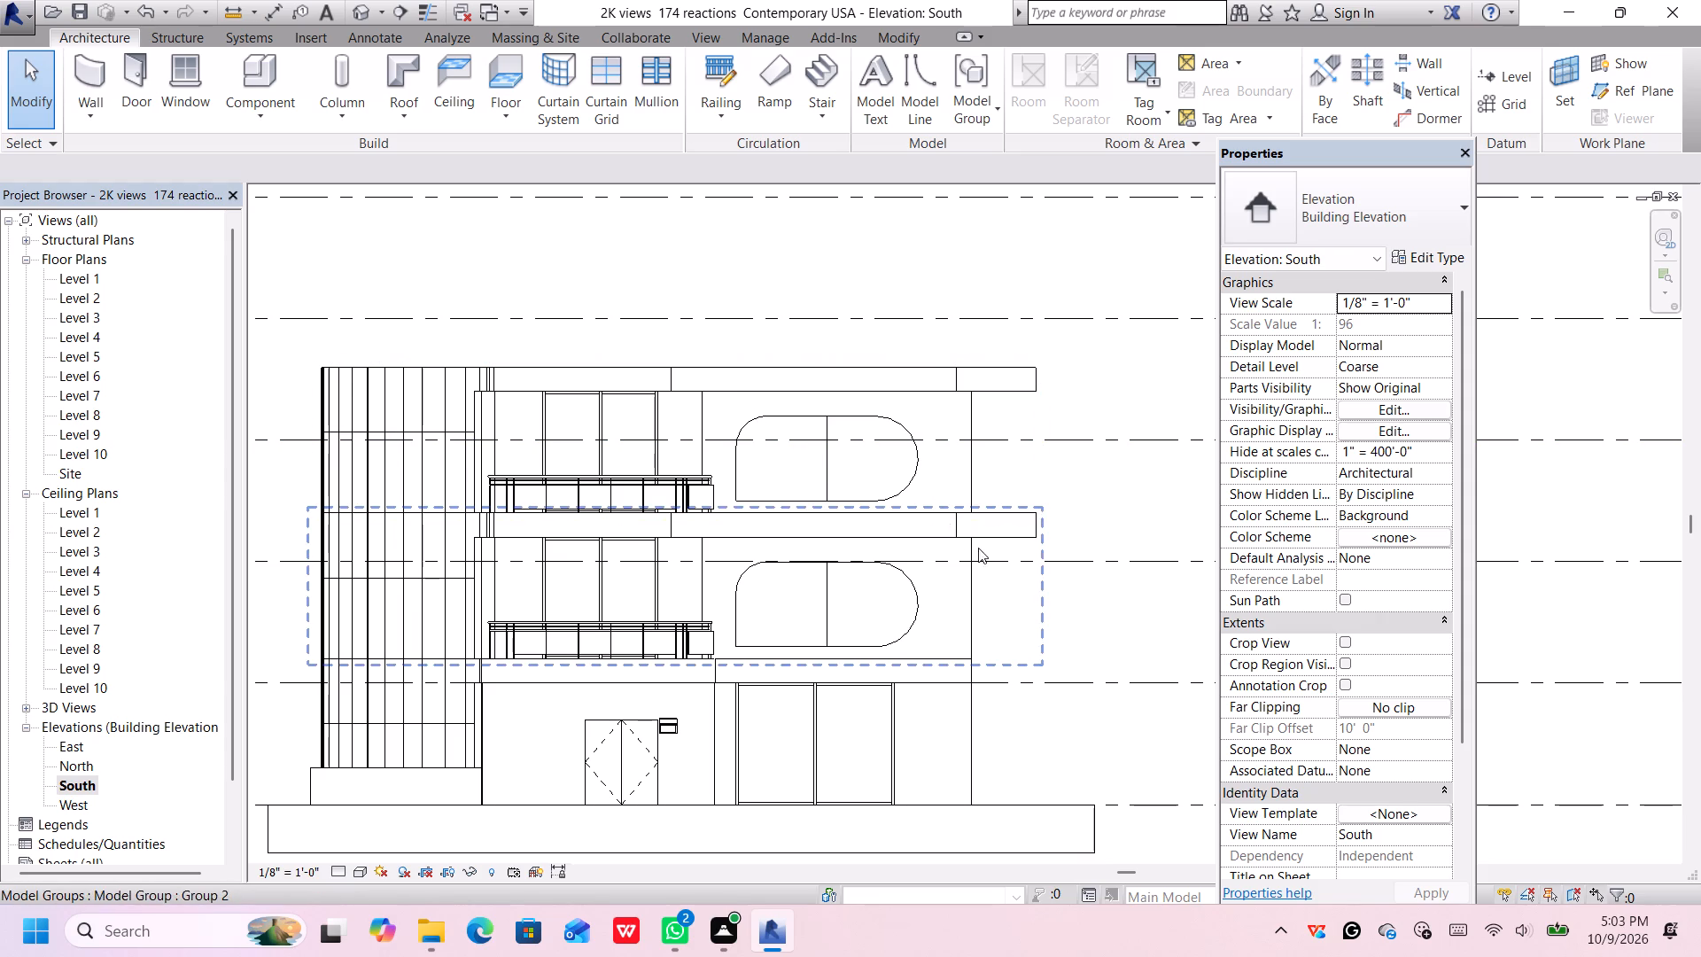
pyautogui.press('Down')
pyautogui.press('Down')
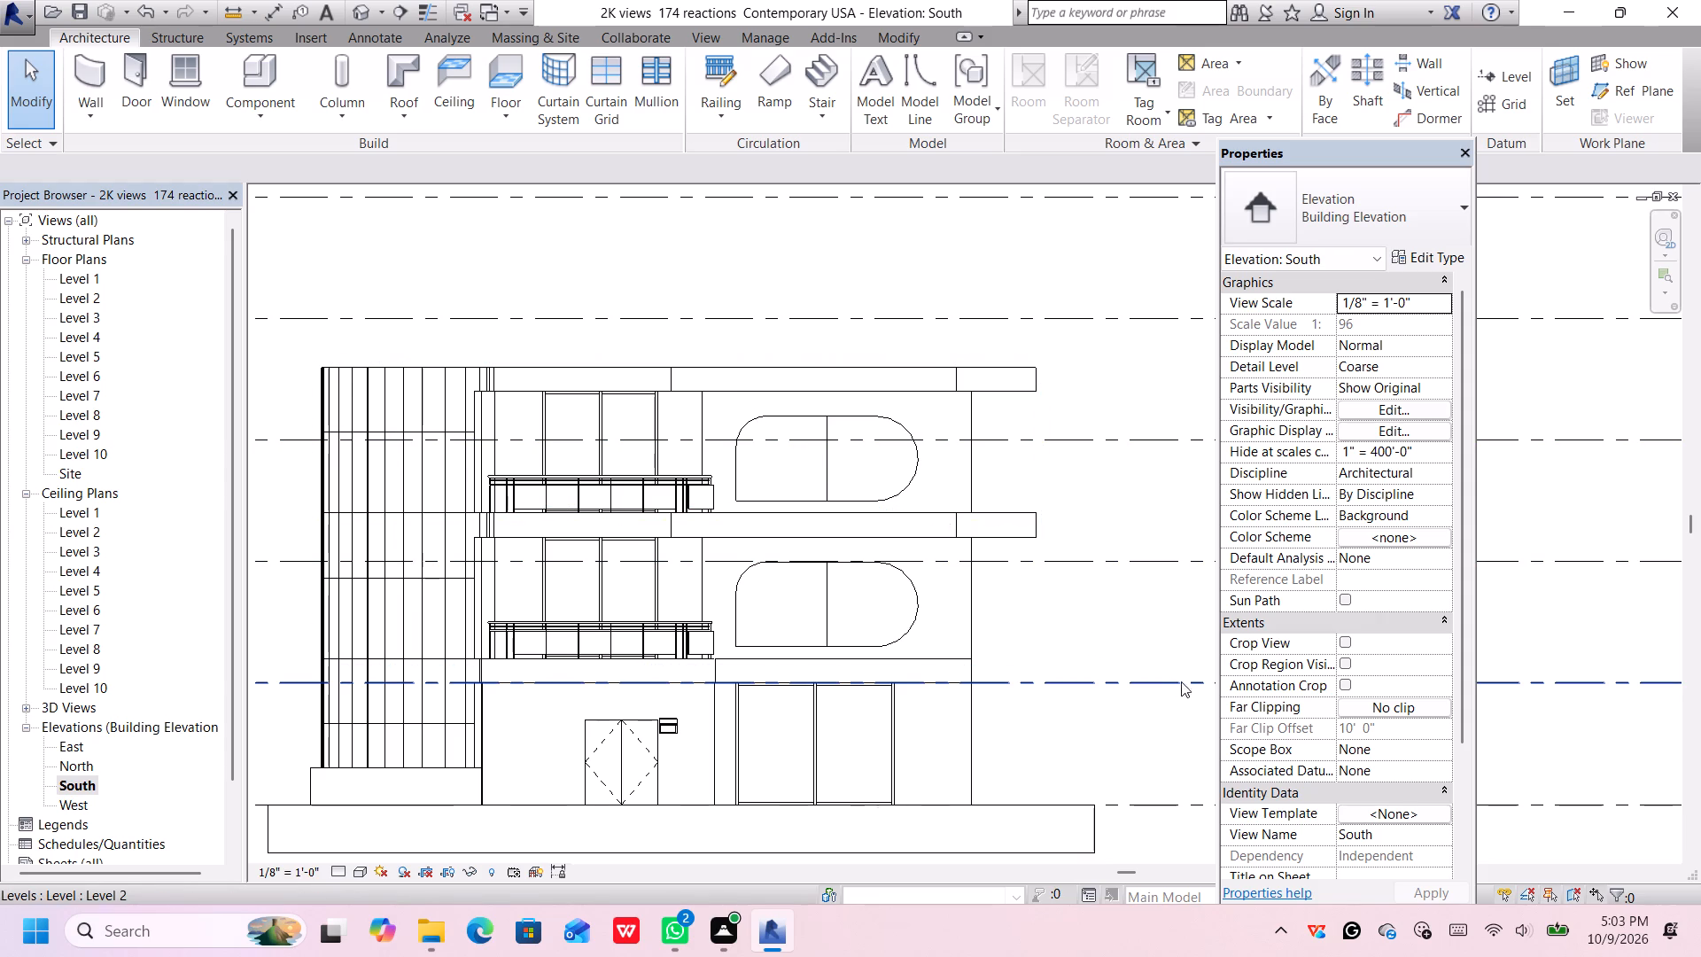
pyautogui.doubleClick(66, 314)
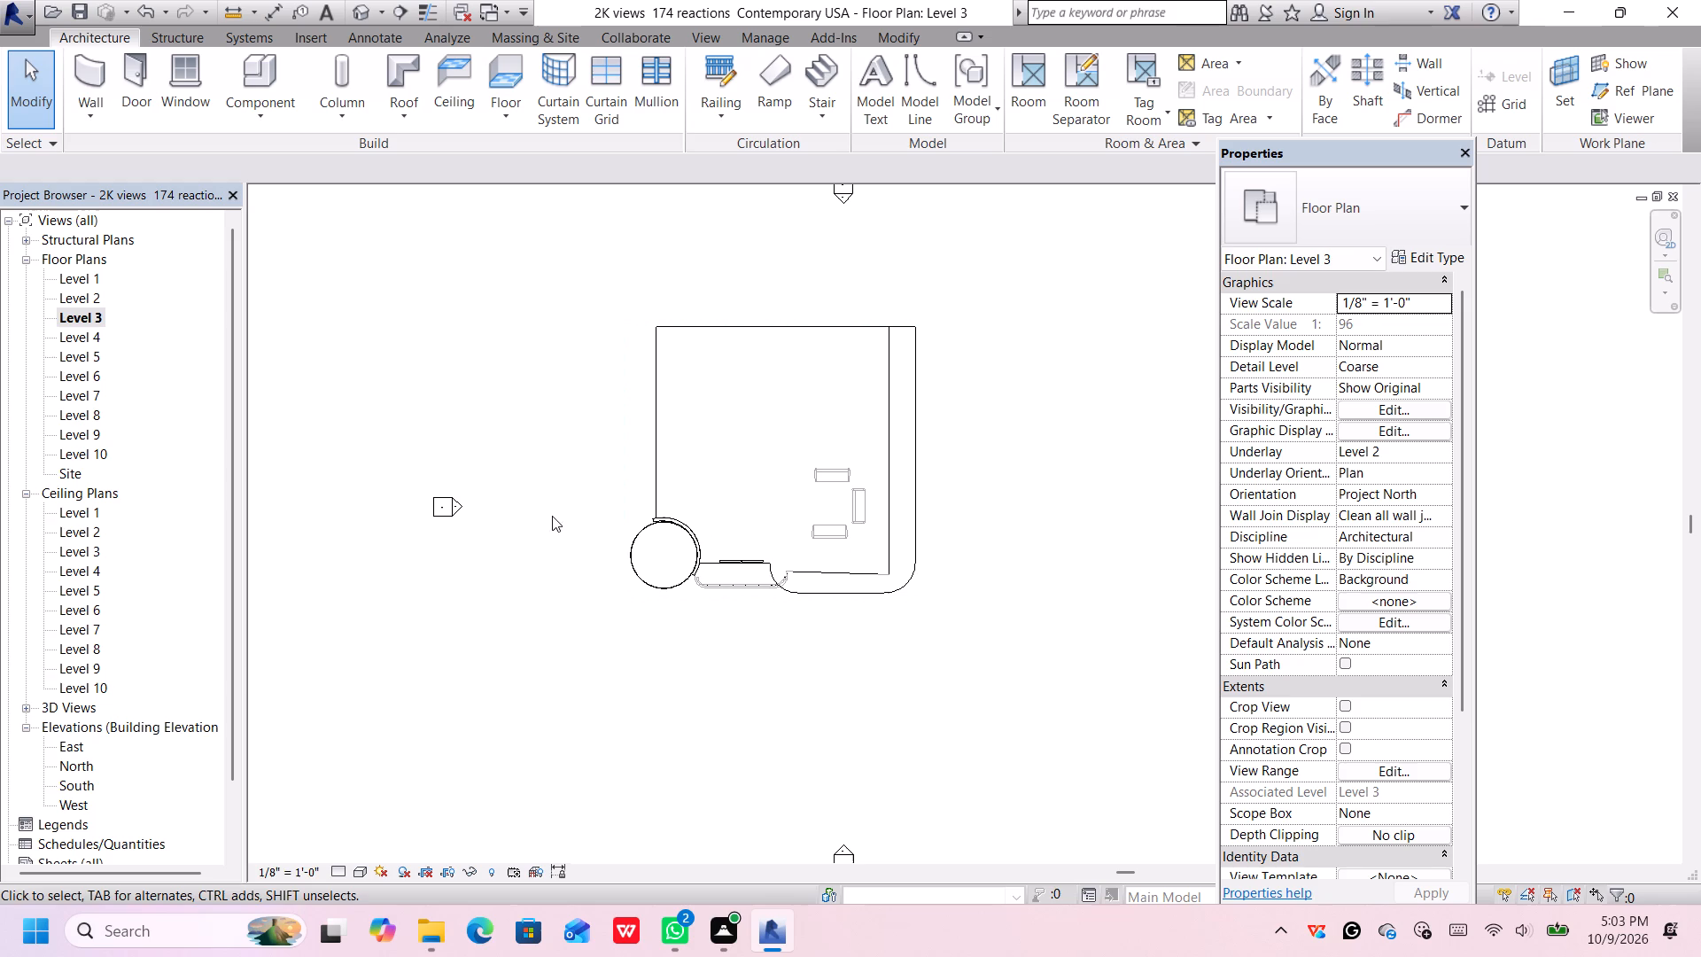
pyautogui.doubleClick(64, 783)
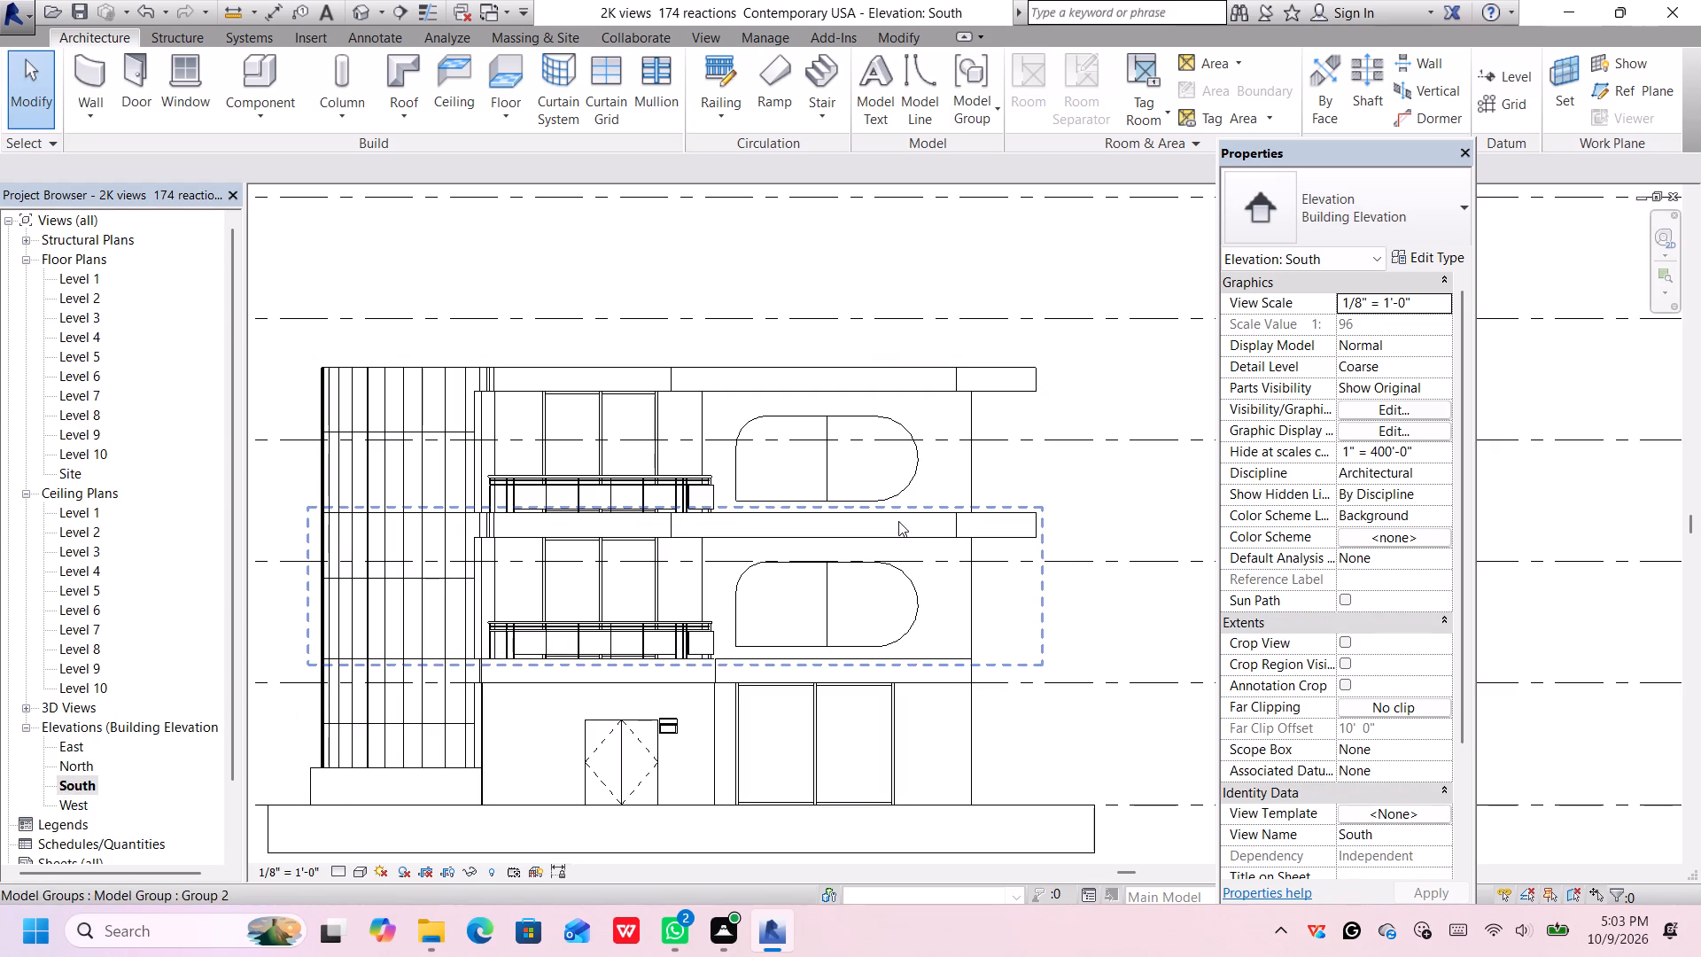
pyautogui.scroll(1, 927, 522)
pyautogui.scroll(-2, 951, 530)
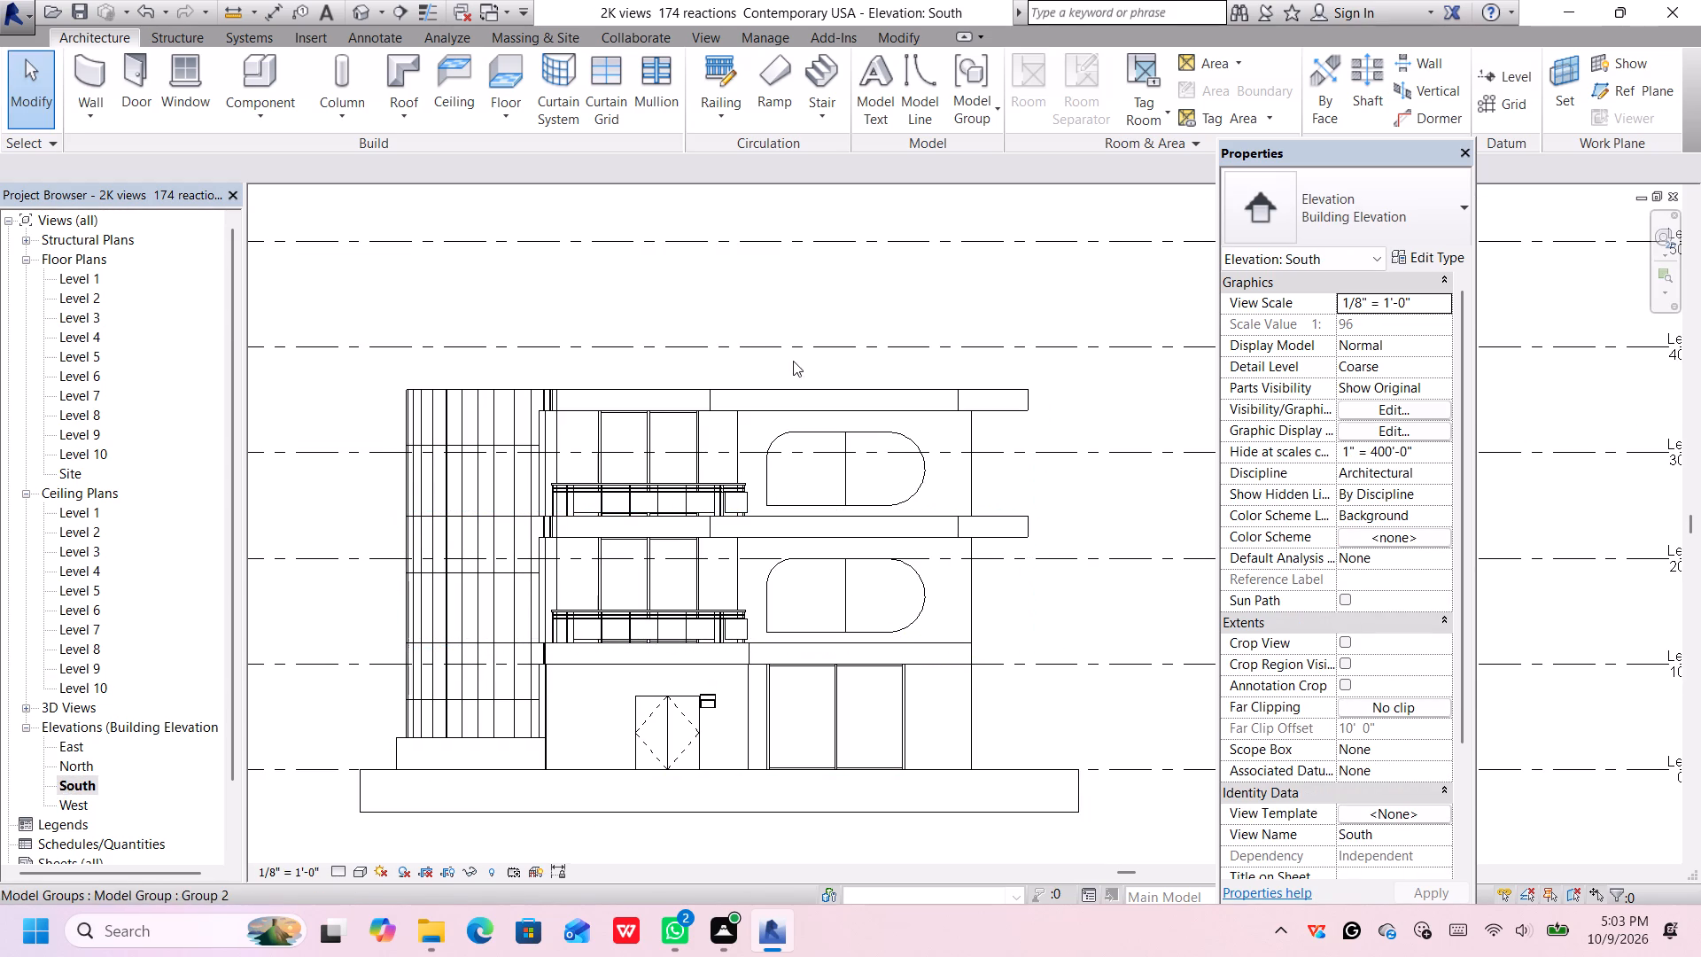
pyautogui.scroll(2, 618, 541)
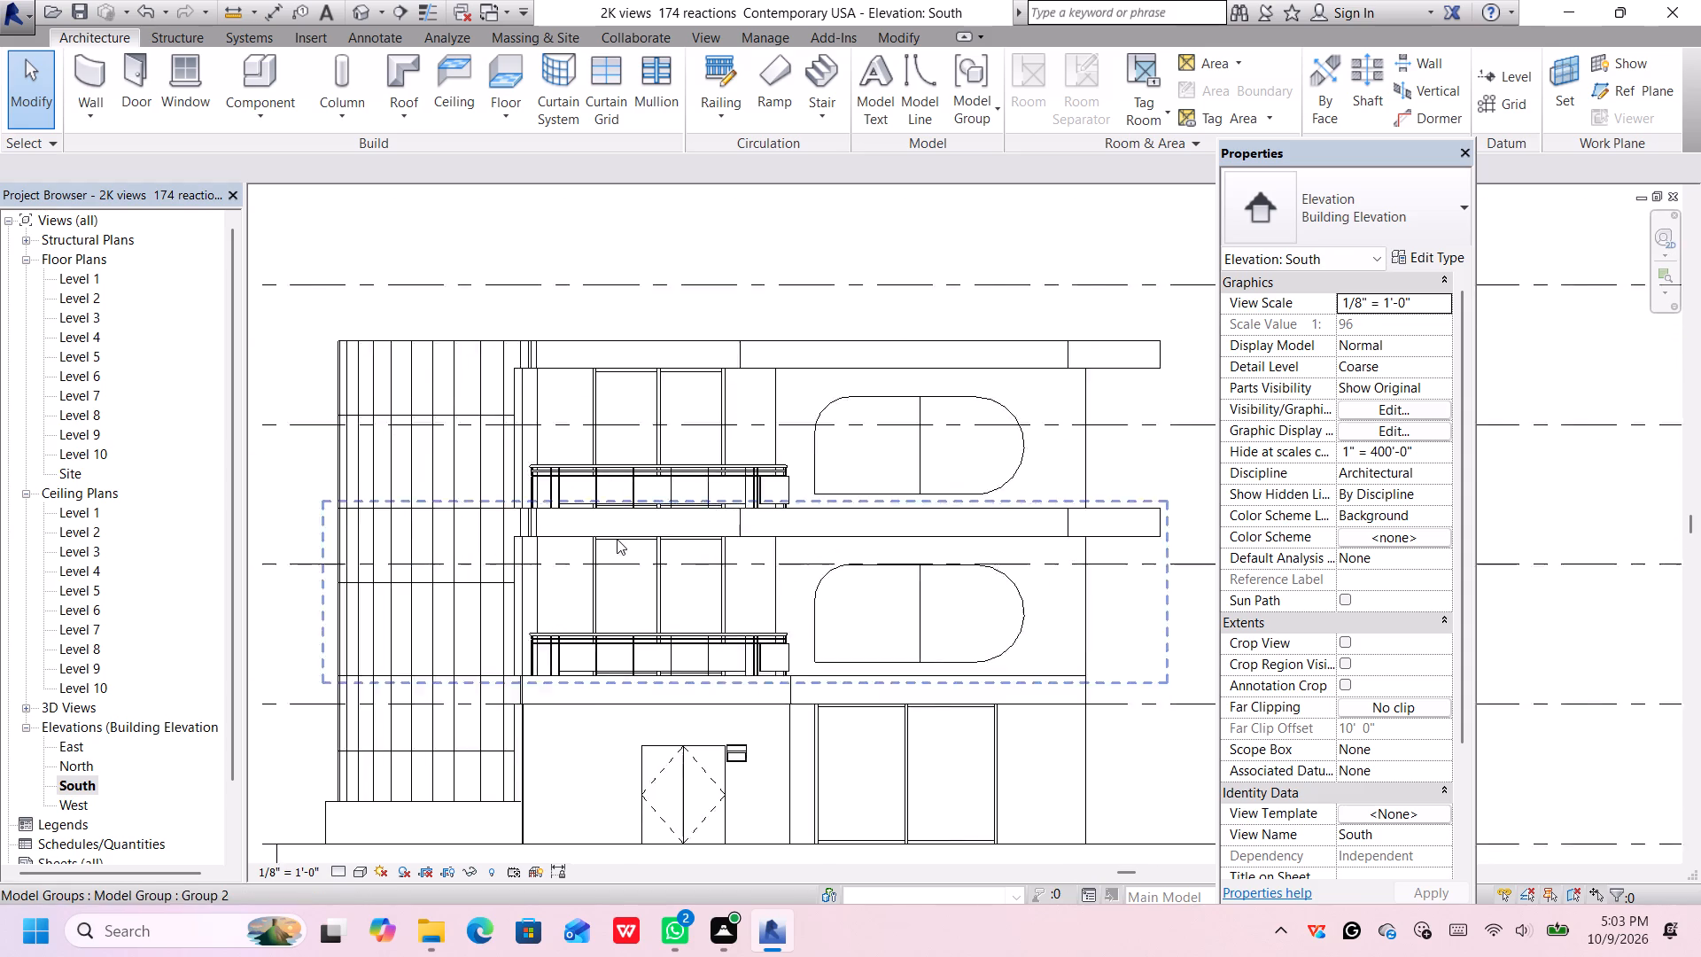
pyautogui.scroll(3, 617, 539)
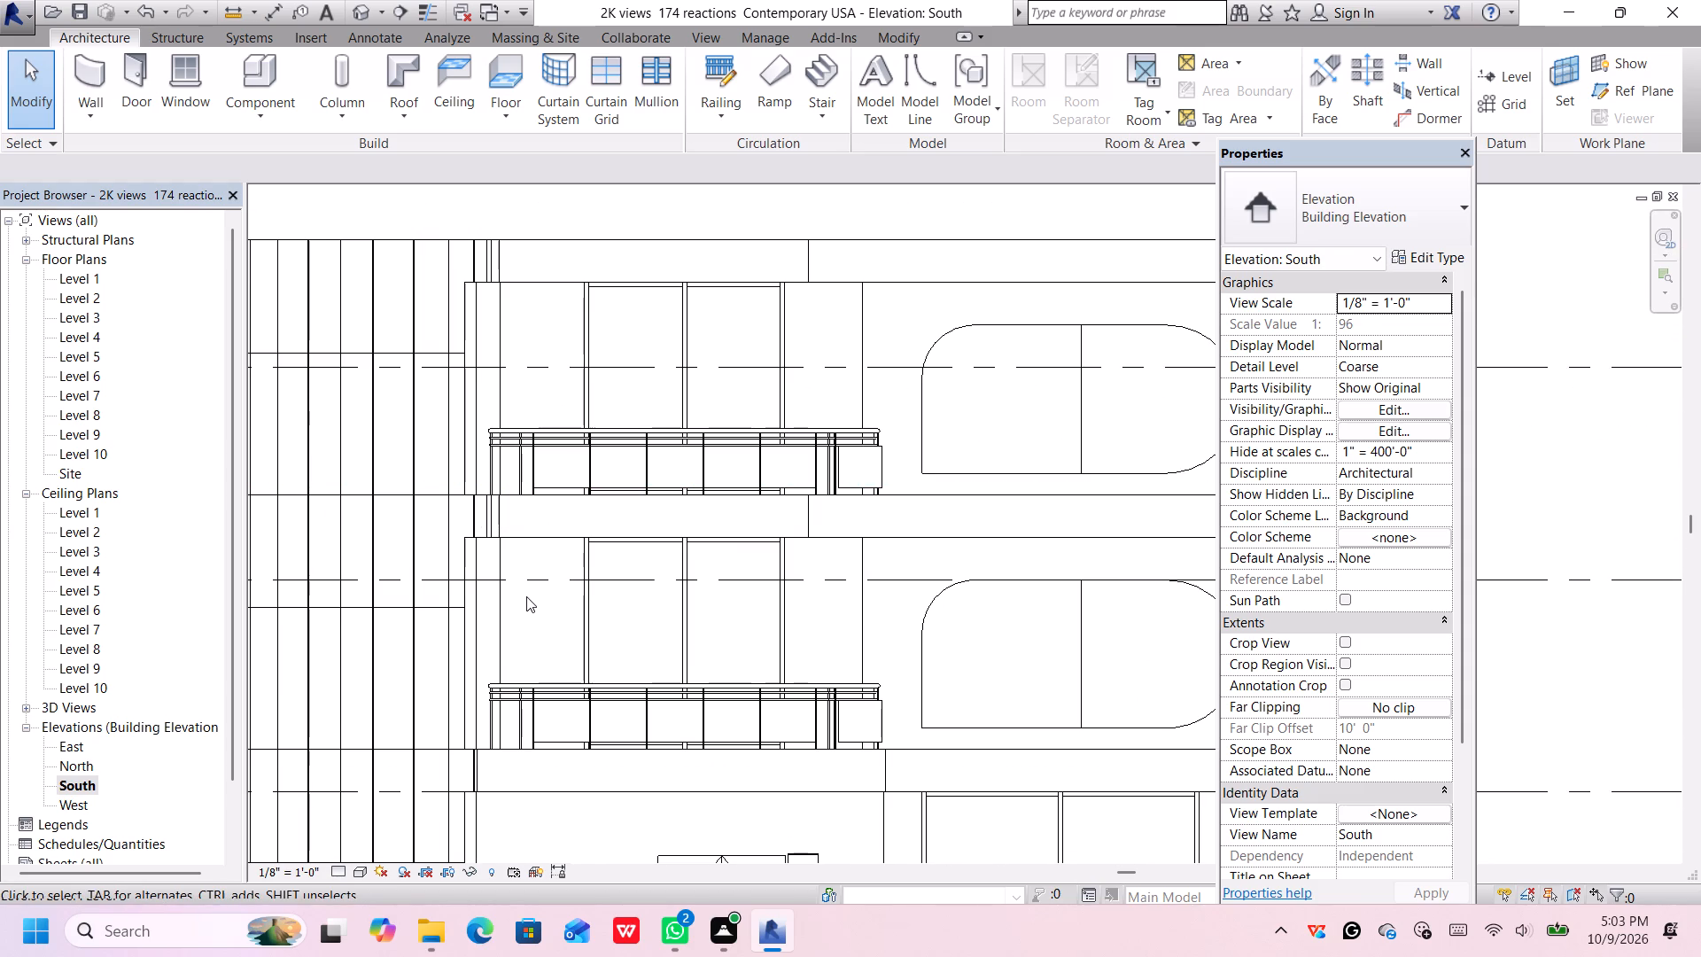
pyautogui.scroll(-1, 526, 596)
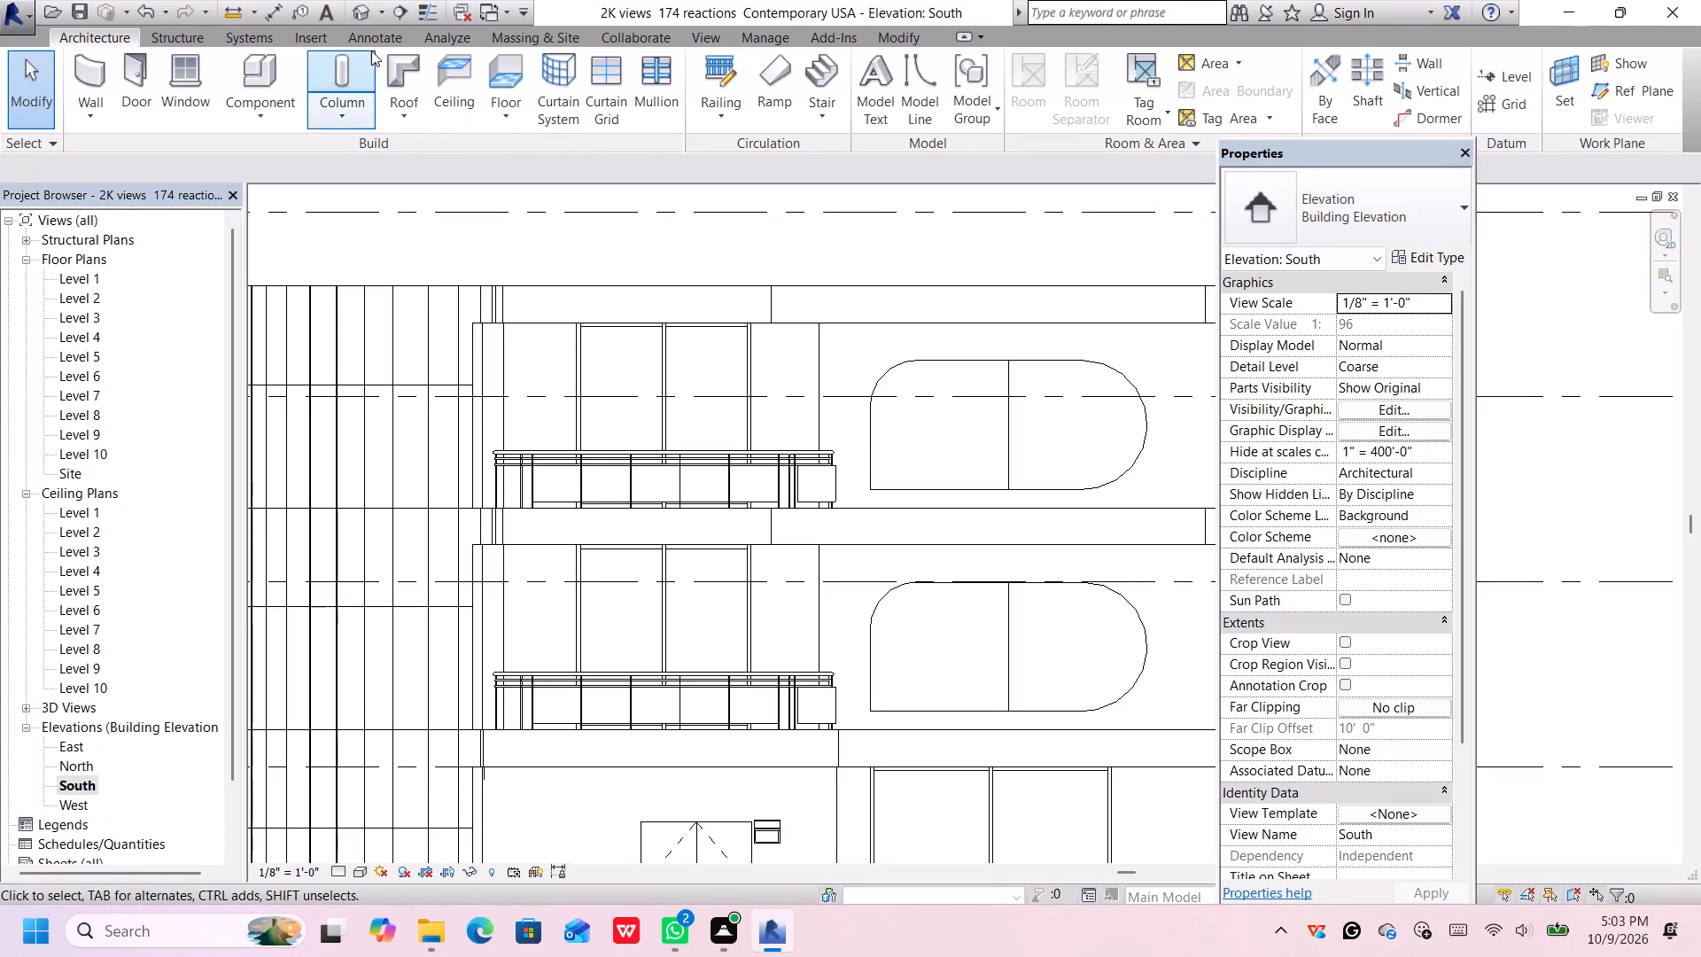
# Open the default 3D view and save the project.
pyautogui.click(362, 13)
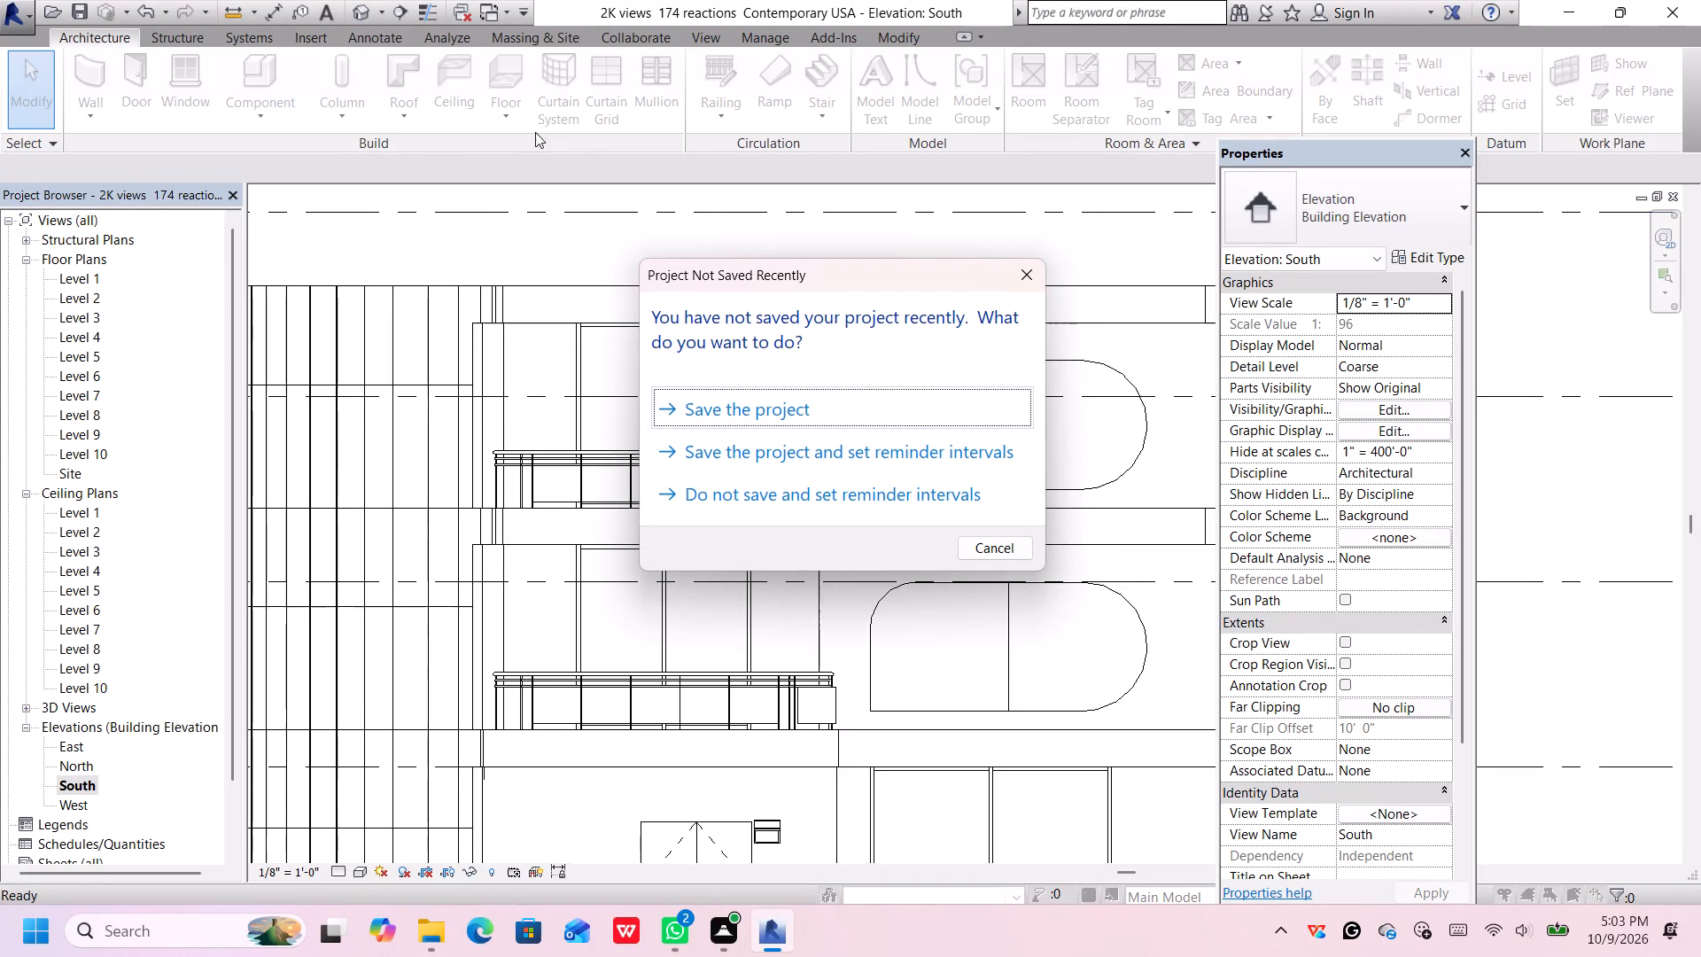
pyautogui.click(903, 420)
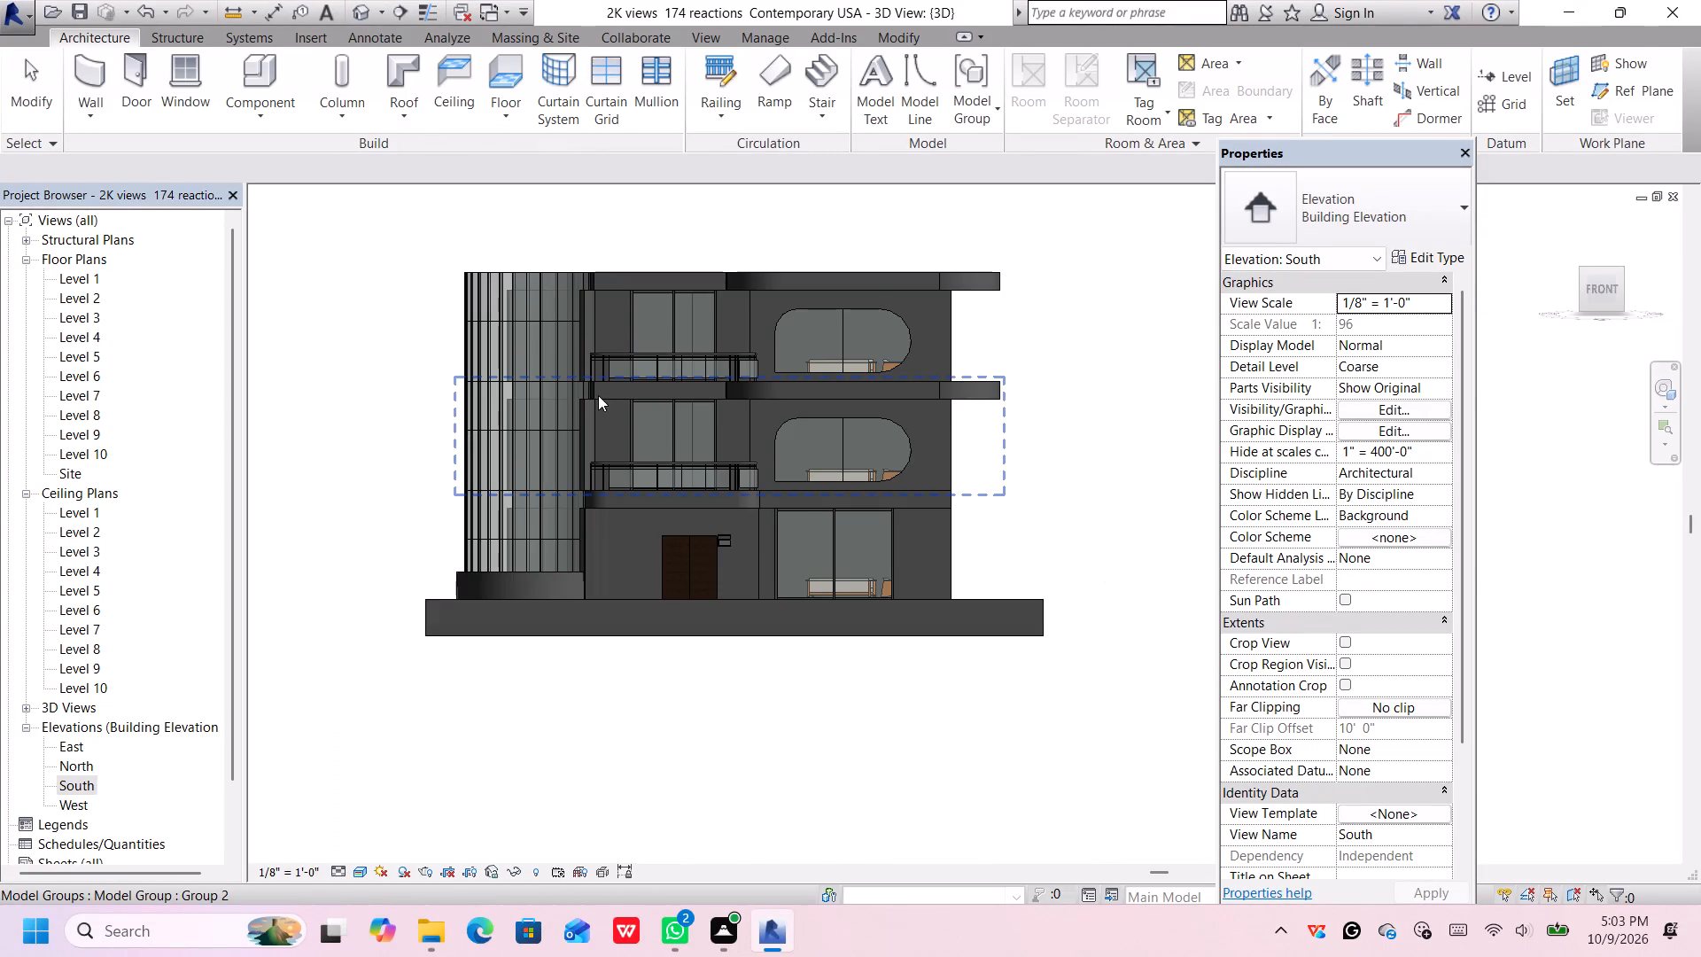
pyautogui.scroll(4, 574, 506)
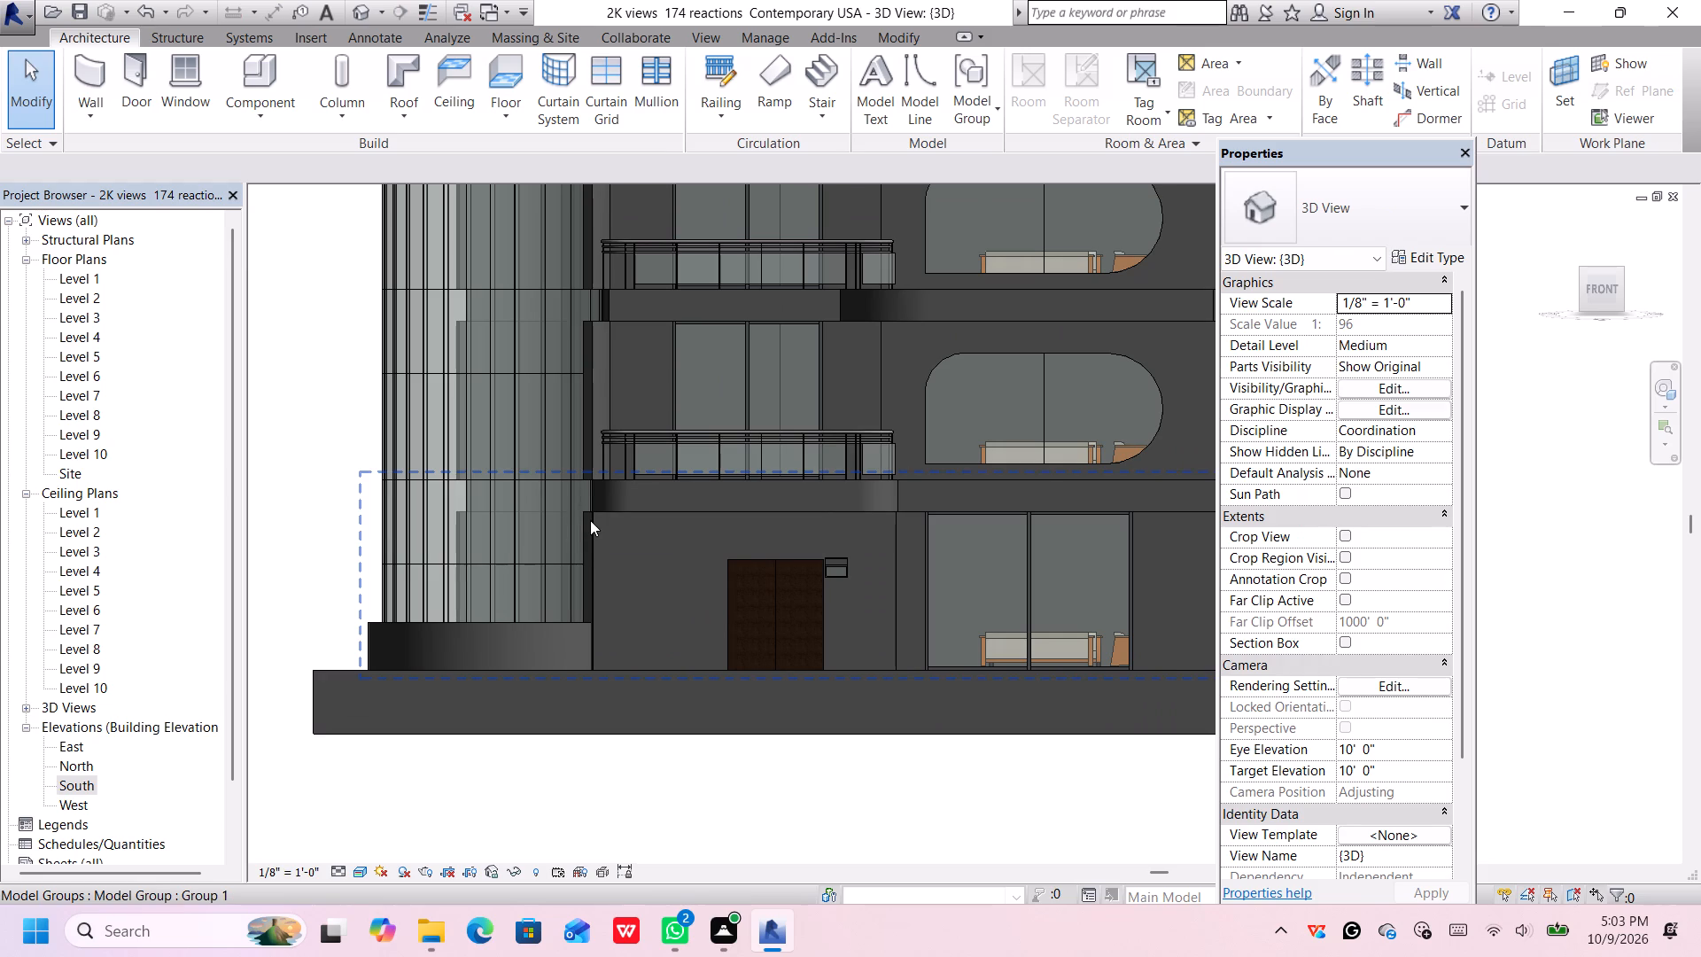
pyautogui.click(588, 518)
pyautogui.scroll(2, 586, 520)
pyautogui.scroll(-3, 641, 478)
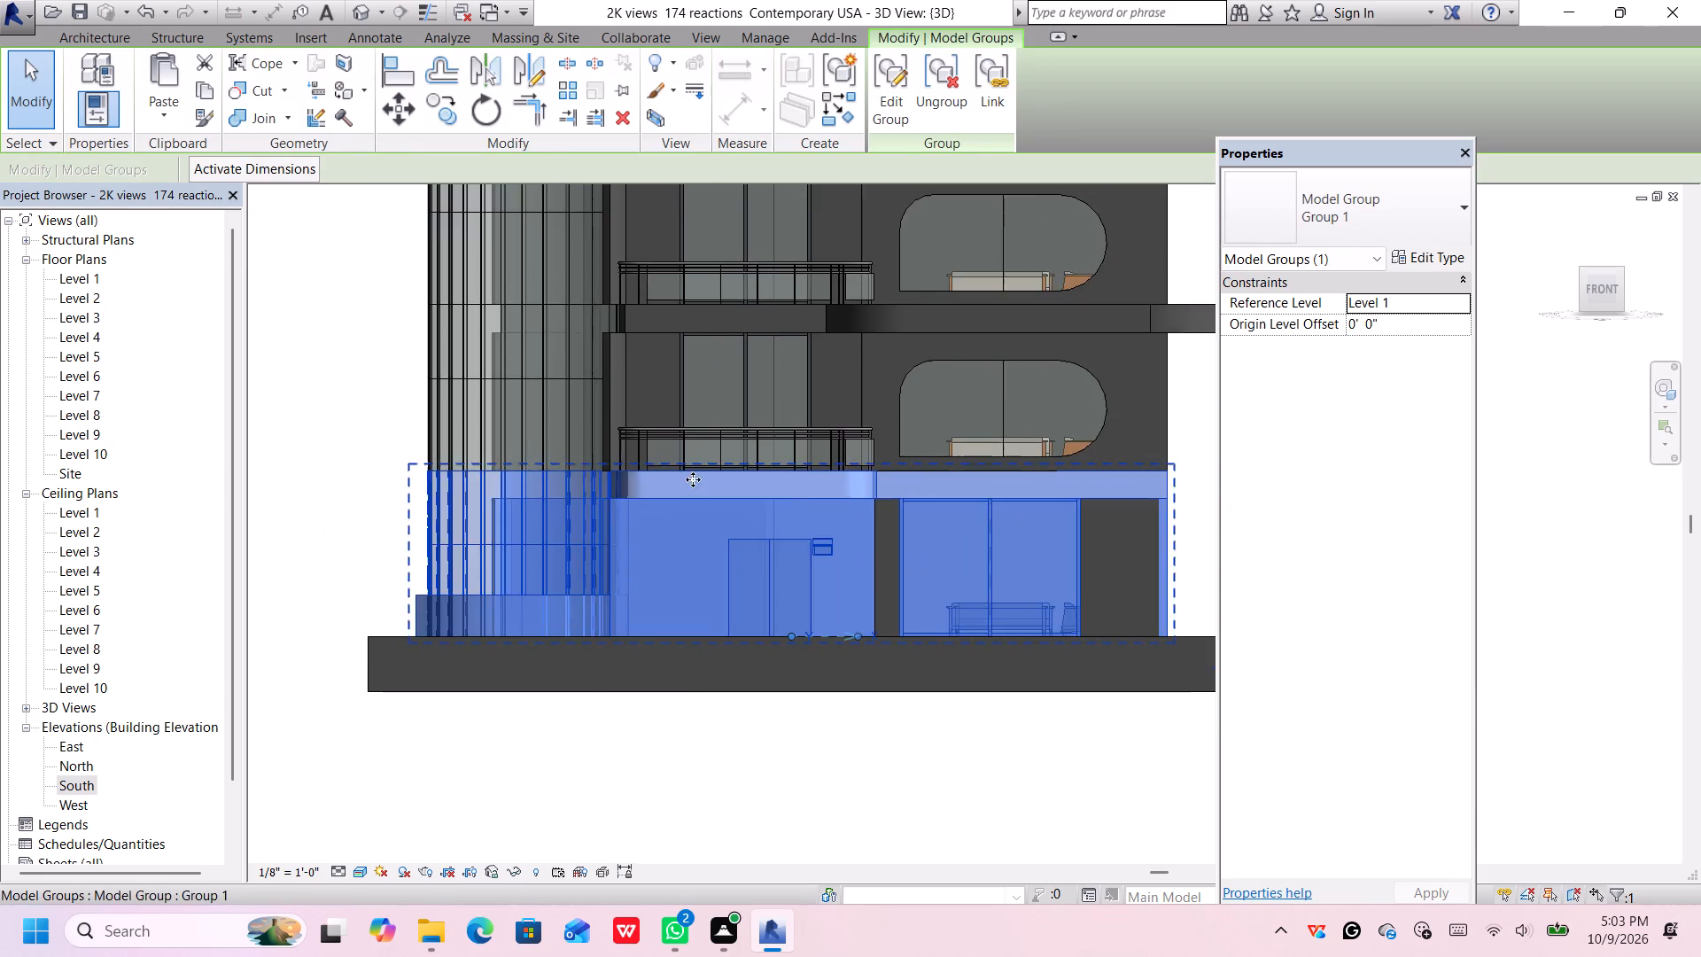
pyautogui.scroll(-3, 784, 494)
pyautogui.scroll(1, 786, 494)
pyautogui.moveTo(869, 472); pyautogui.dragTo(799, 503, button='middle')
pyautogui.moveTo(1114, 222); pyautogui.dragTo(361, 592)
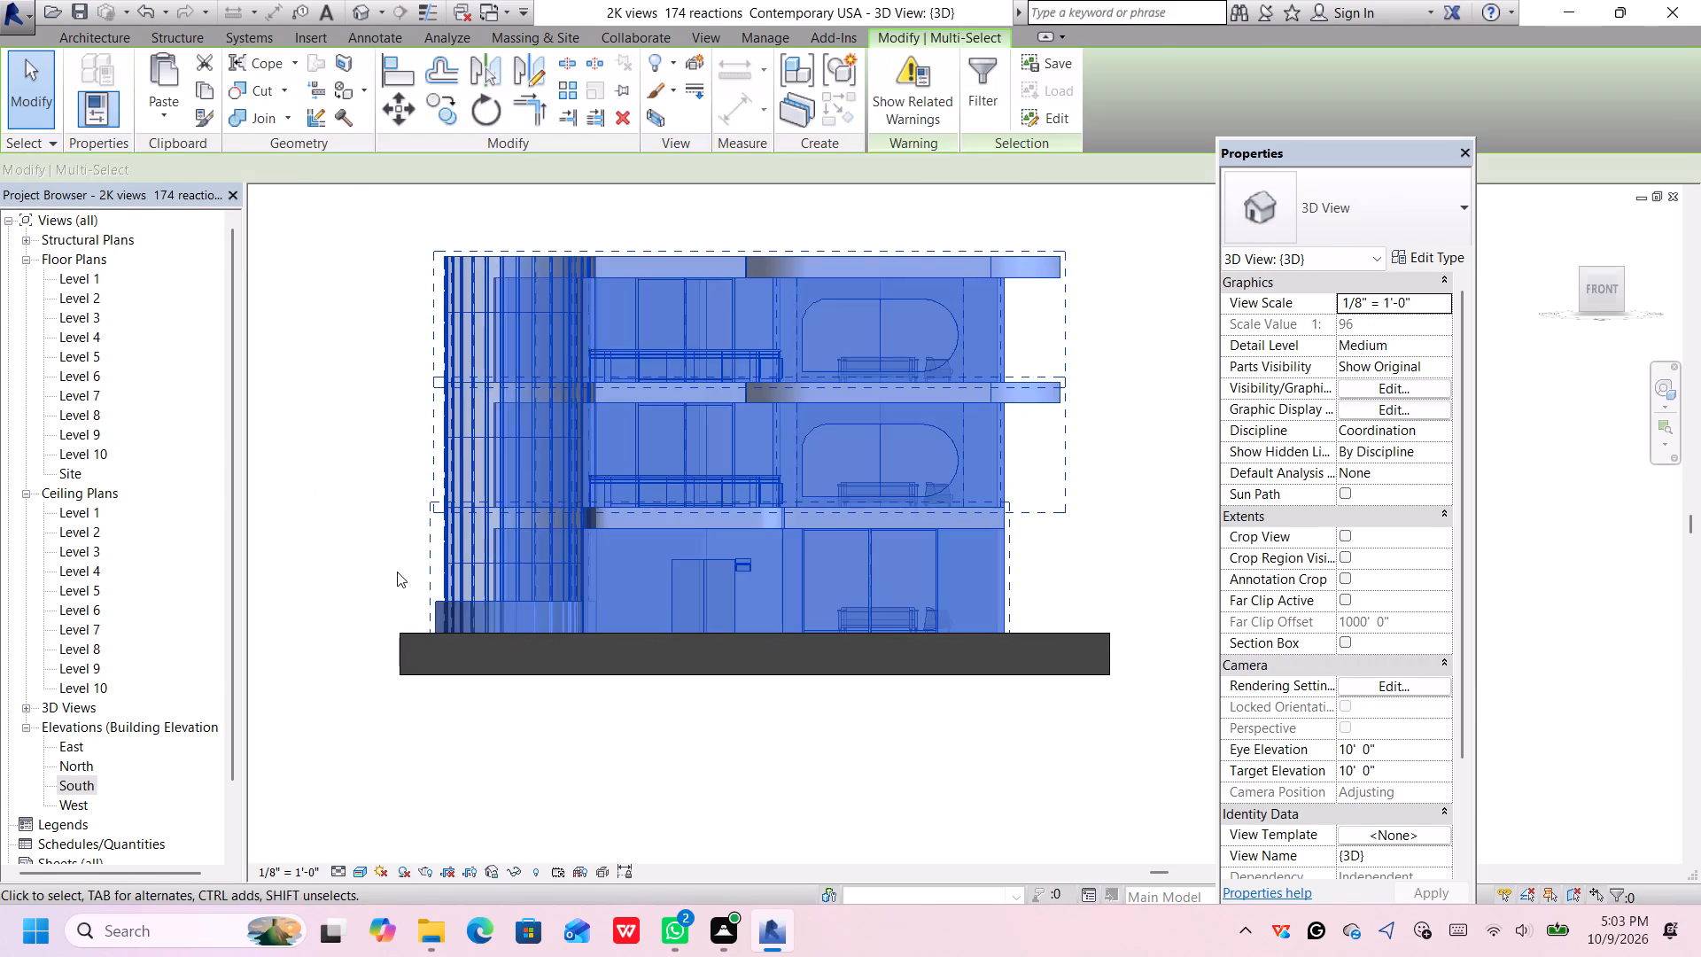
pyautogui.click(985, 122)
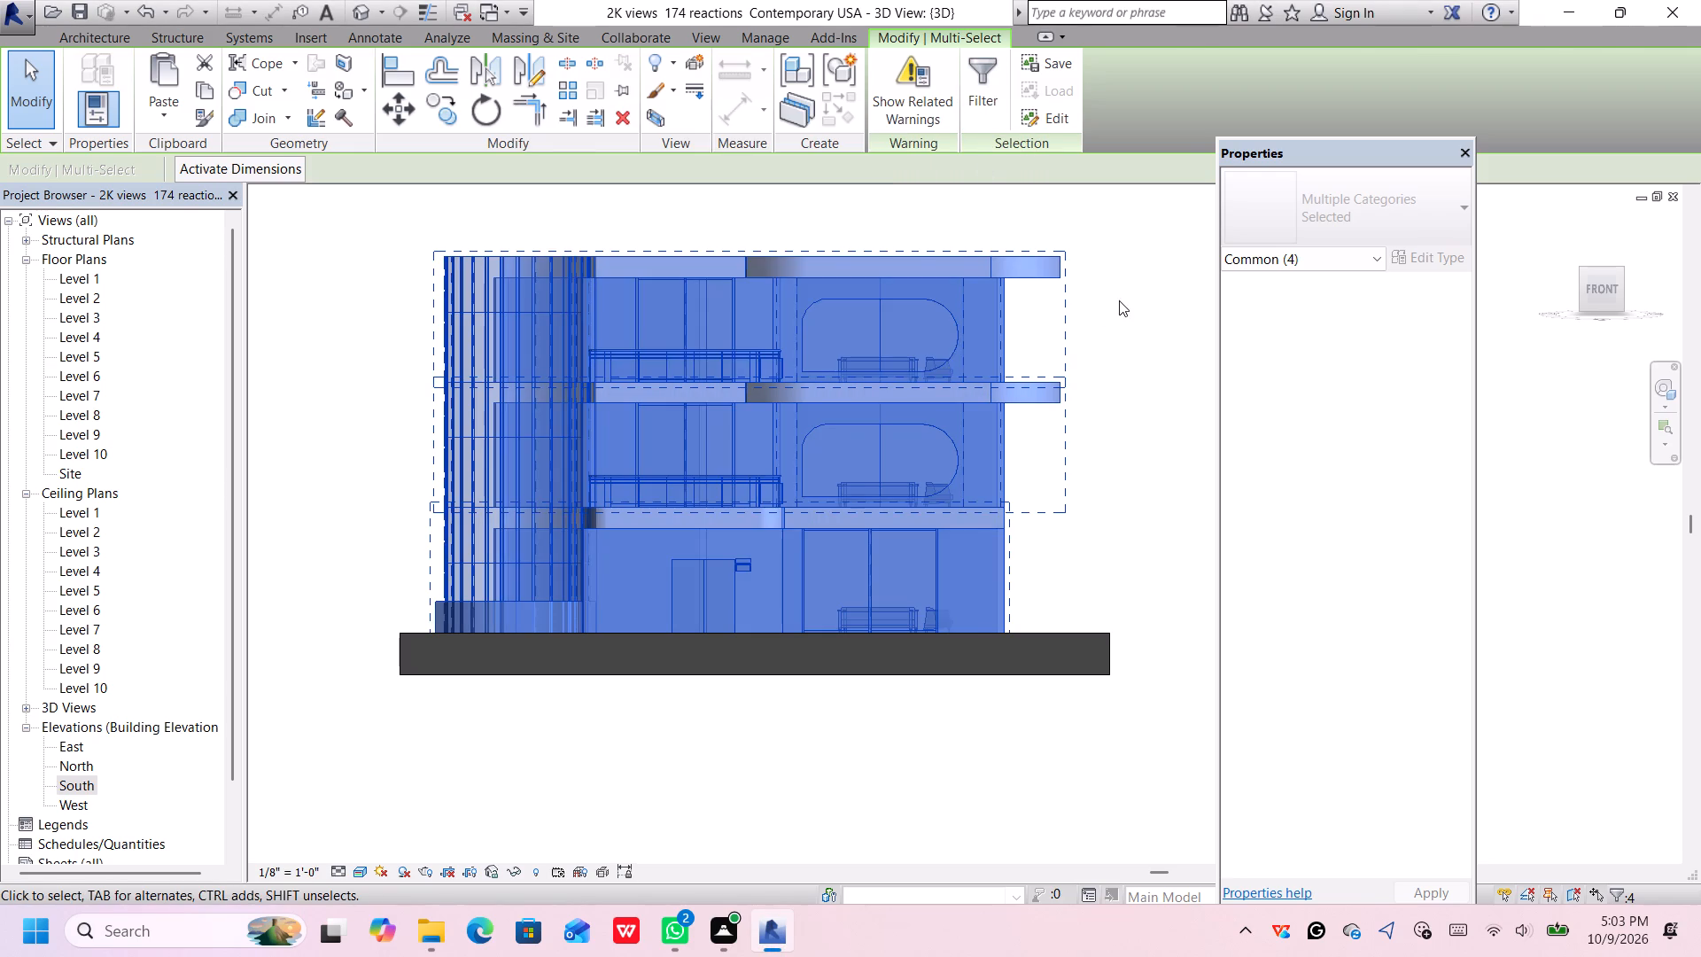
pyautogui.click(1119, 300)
# Ungroup the top, middle and ground storey model groups one after another.
pyautogui.click(1053, 271)
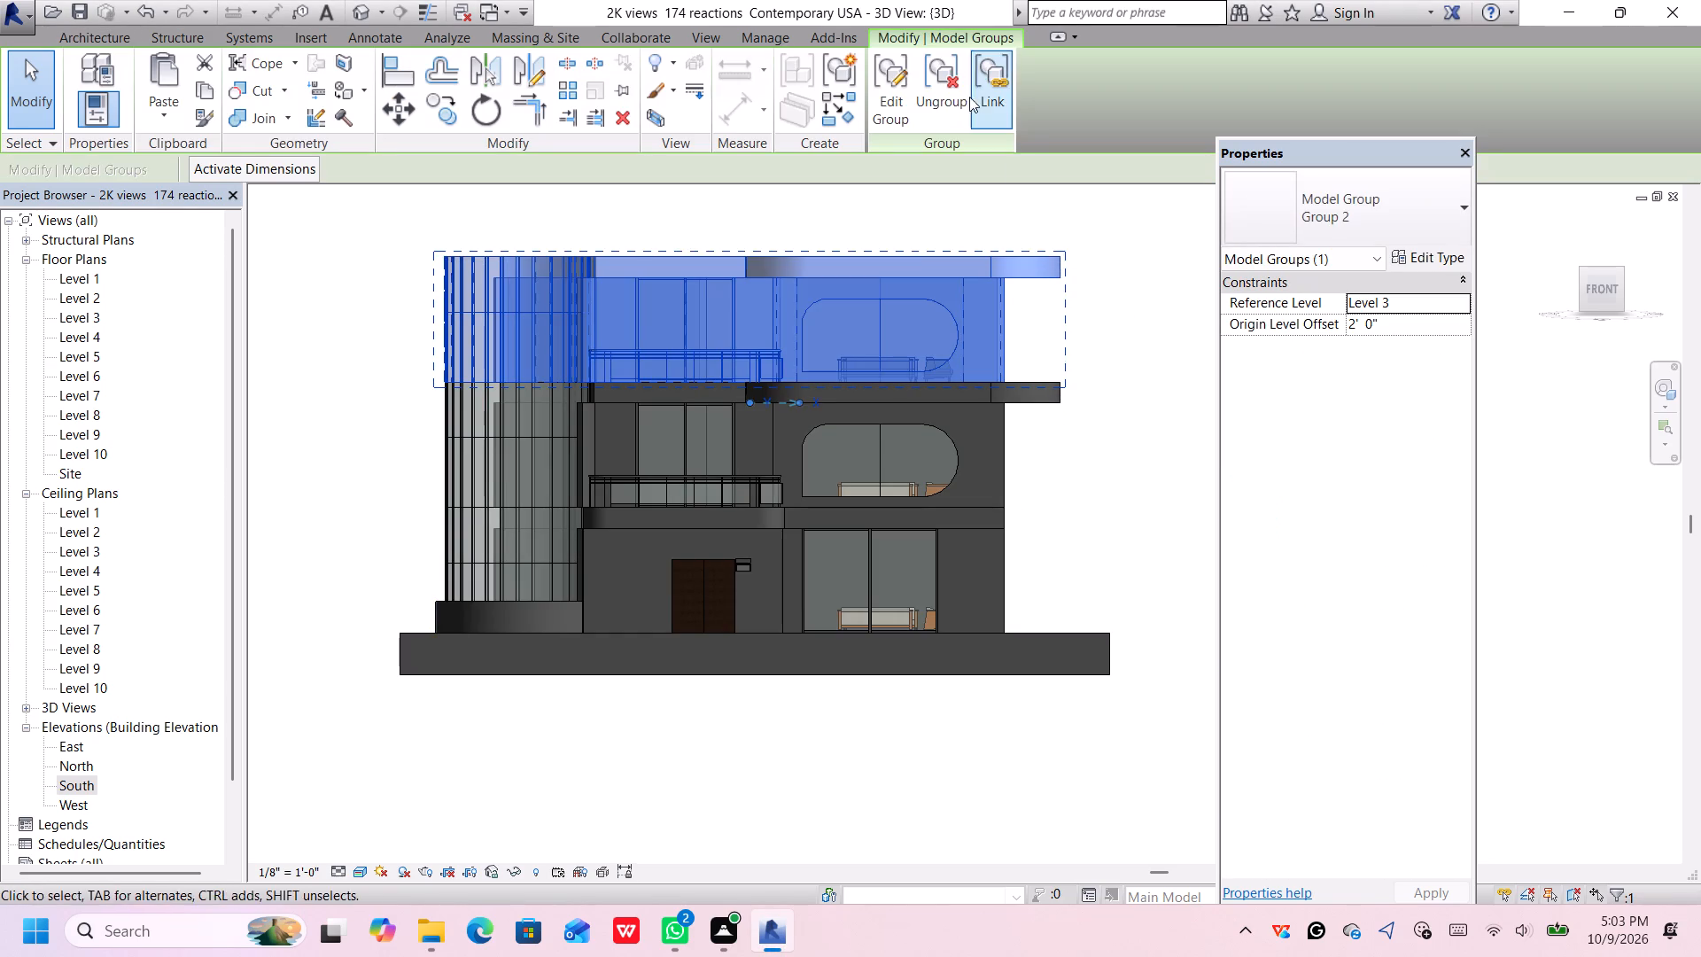
pyautogui.click(953, 74)
pyautogui.click(1029, 399)
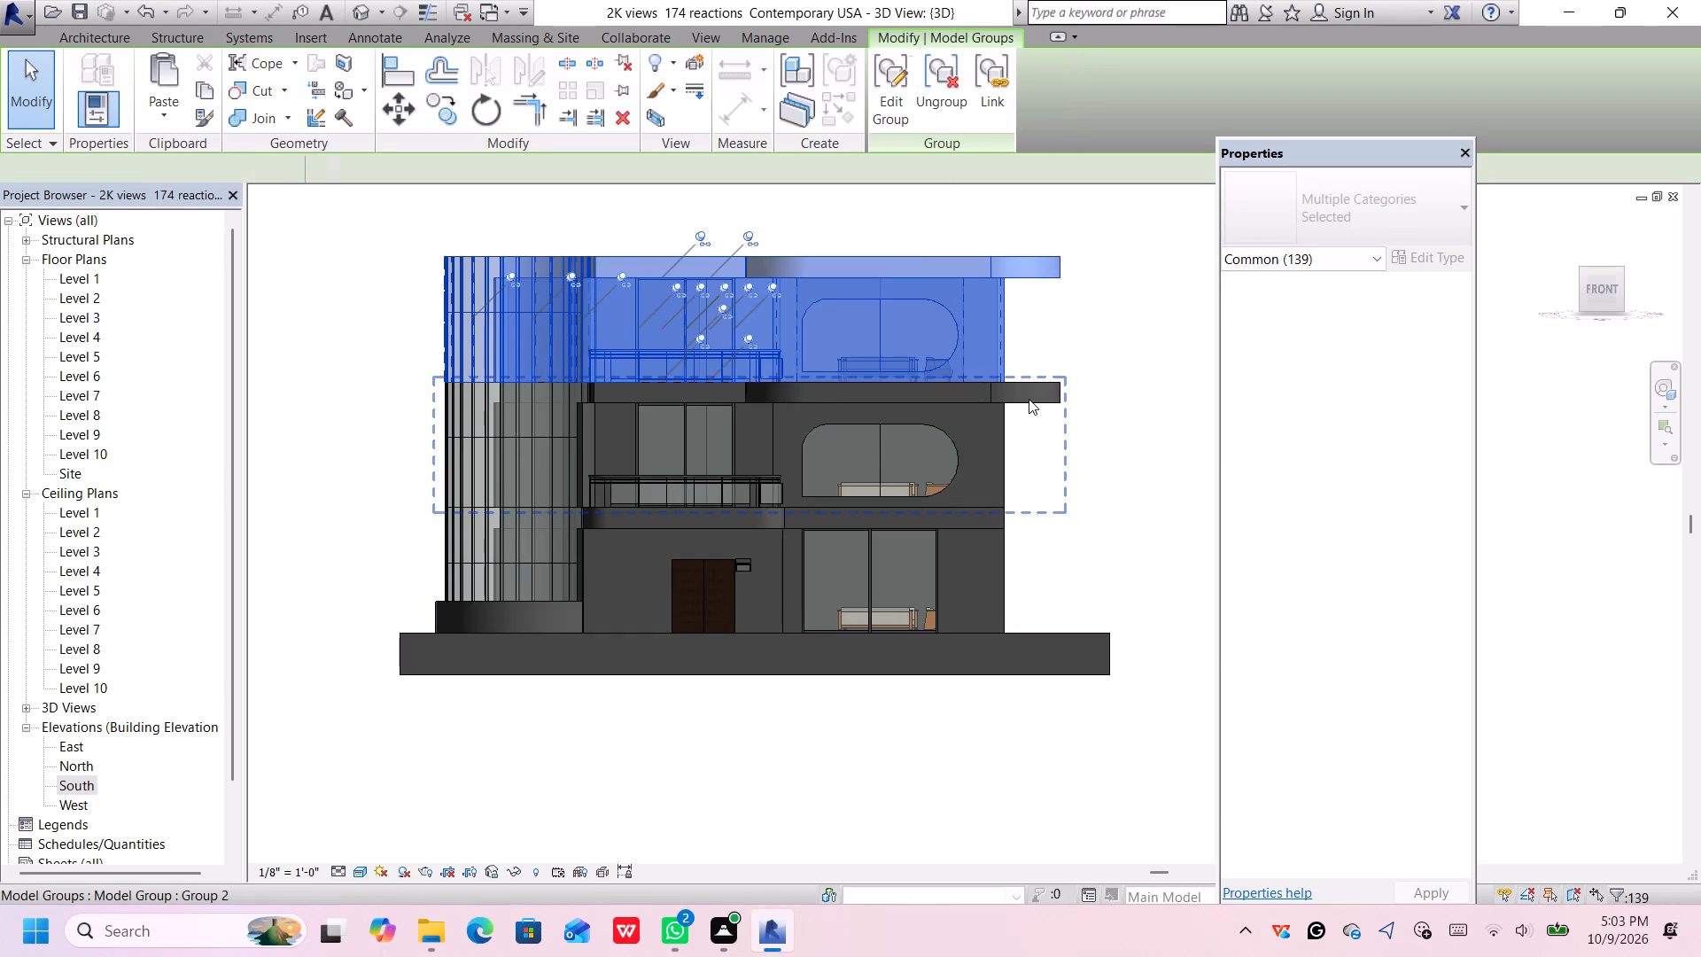
pyautogui.click(940, 89)
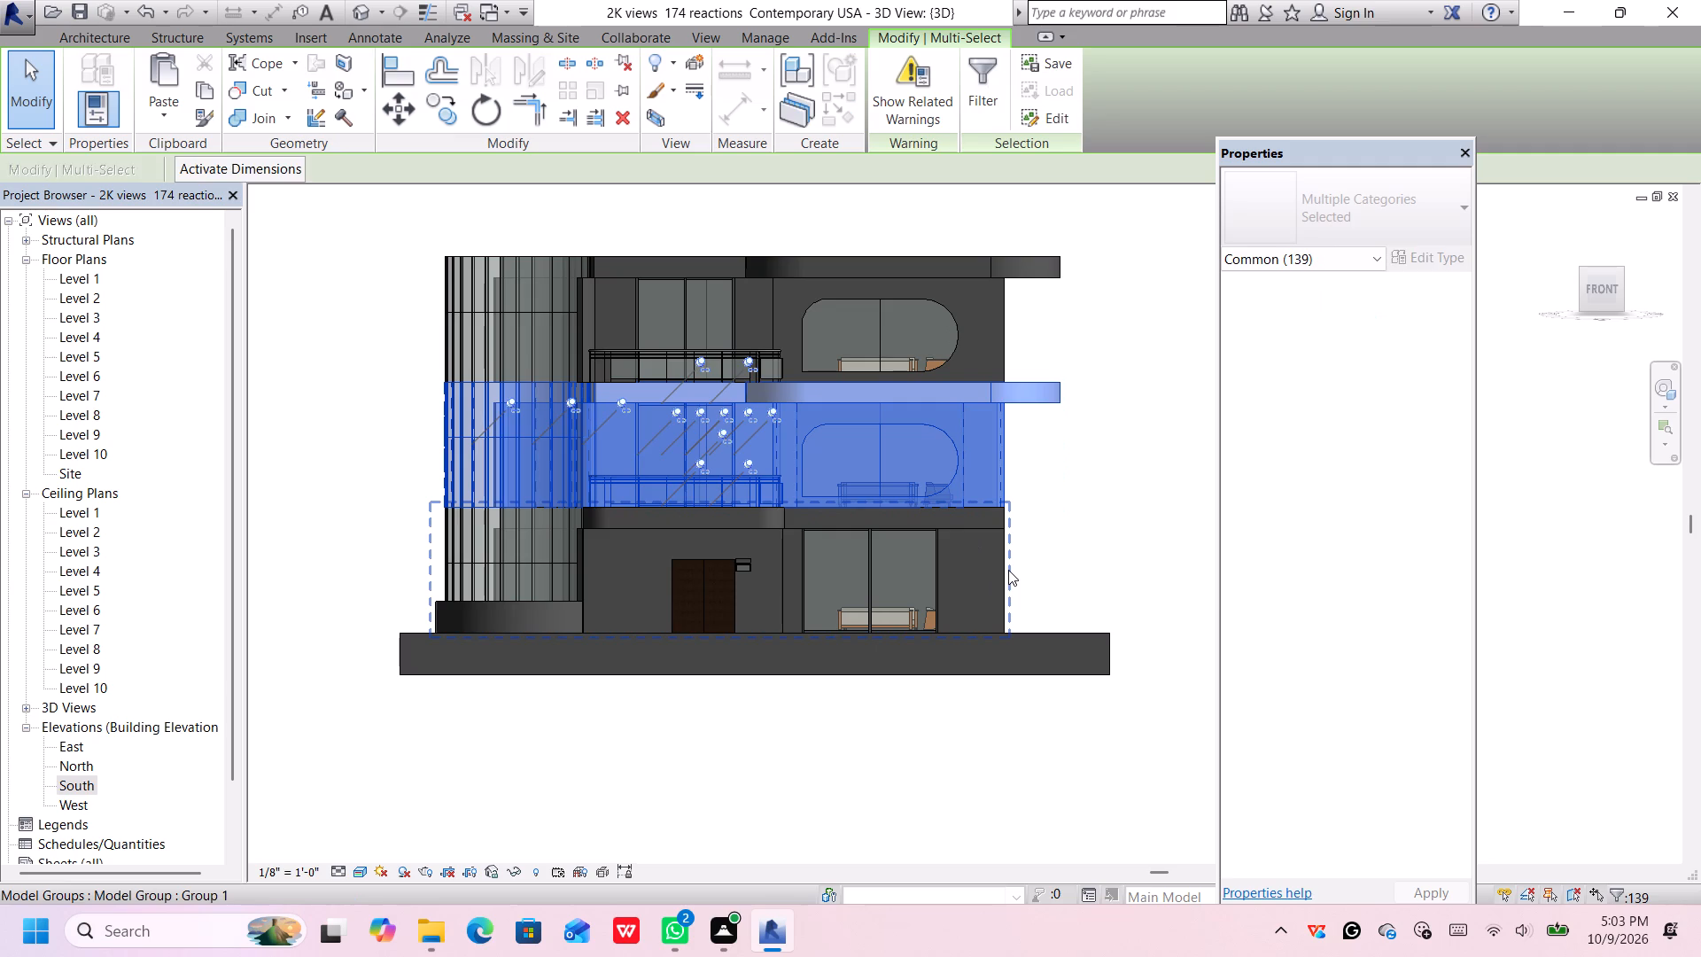
pyautogui.click(1008, 570)
pyautogui.click(941, 82)
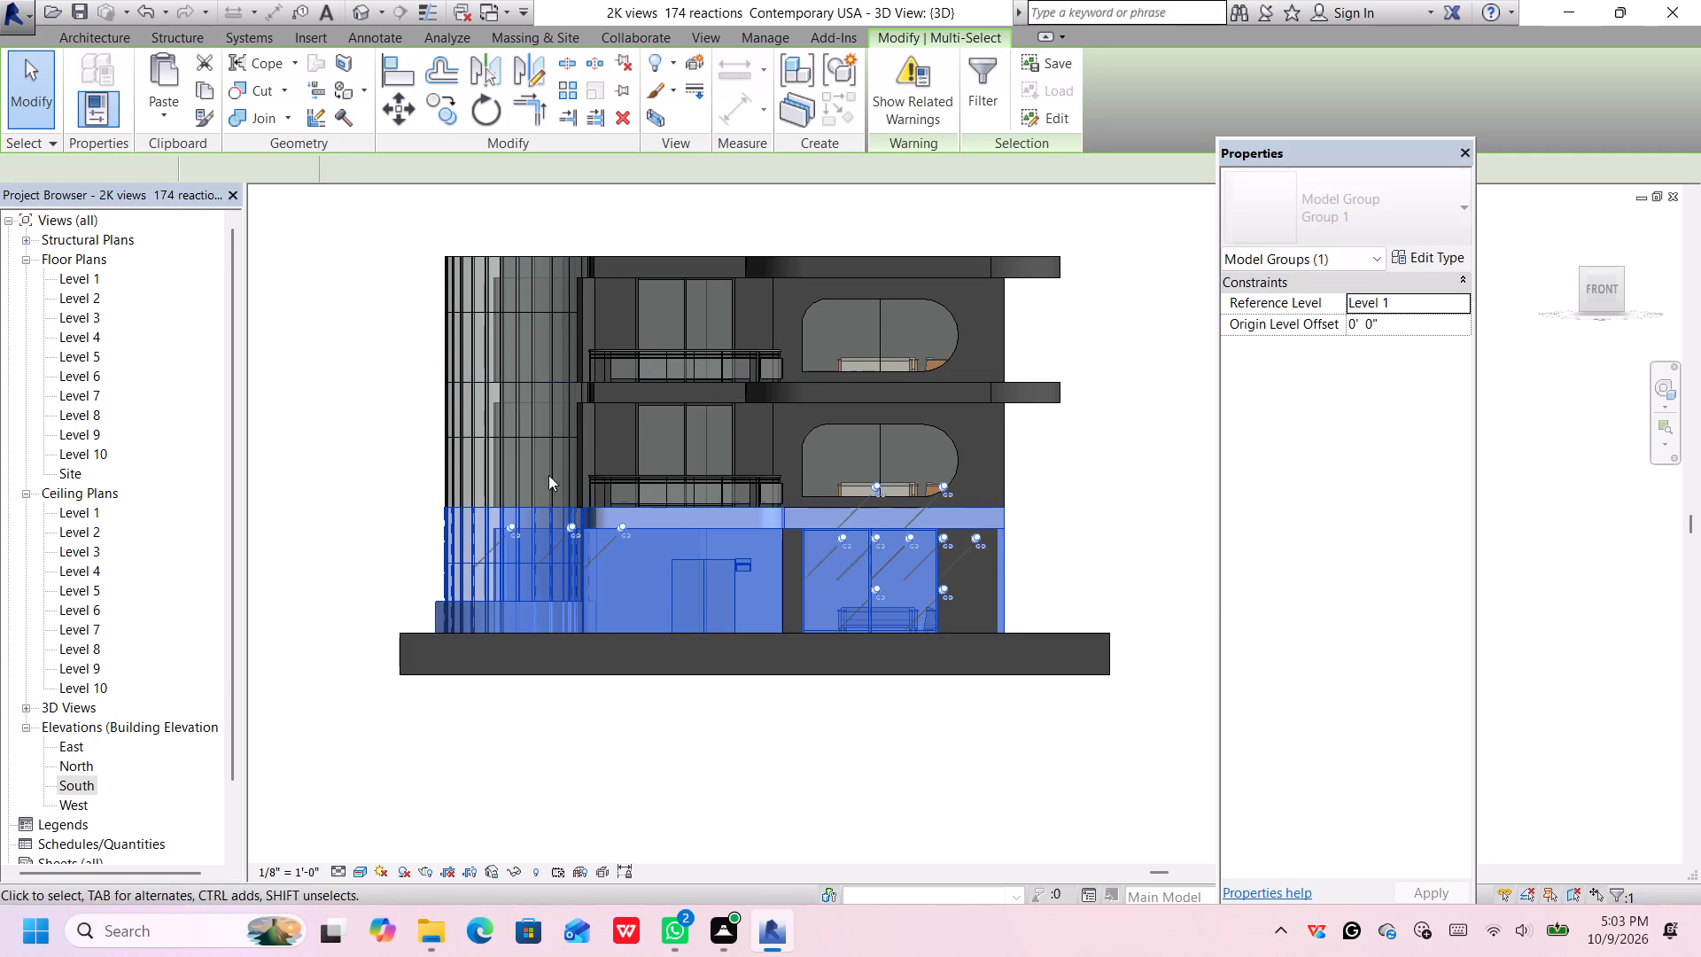
pyautogui.click(346, 533)
# Set the unconnected height of the ground-storey Generic - 8" wall behind the curved curtain wall to 12' 0".
pyautogui.scroll(6, 598, 557)
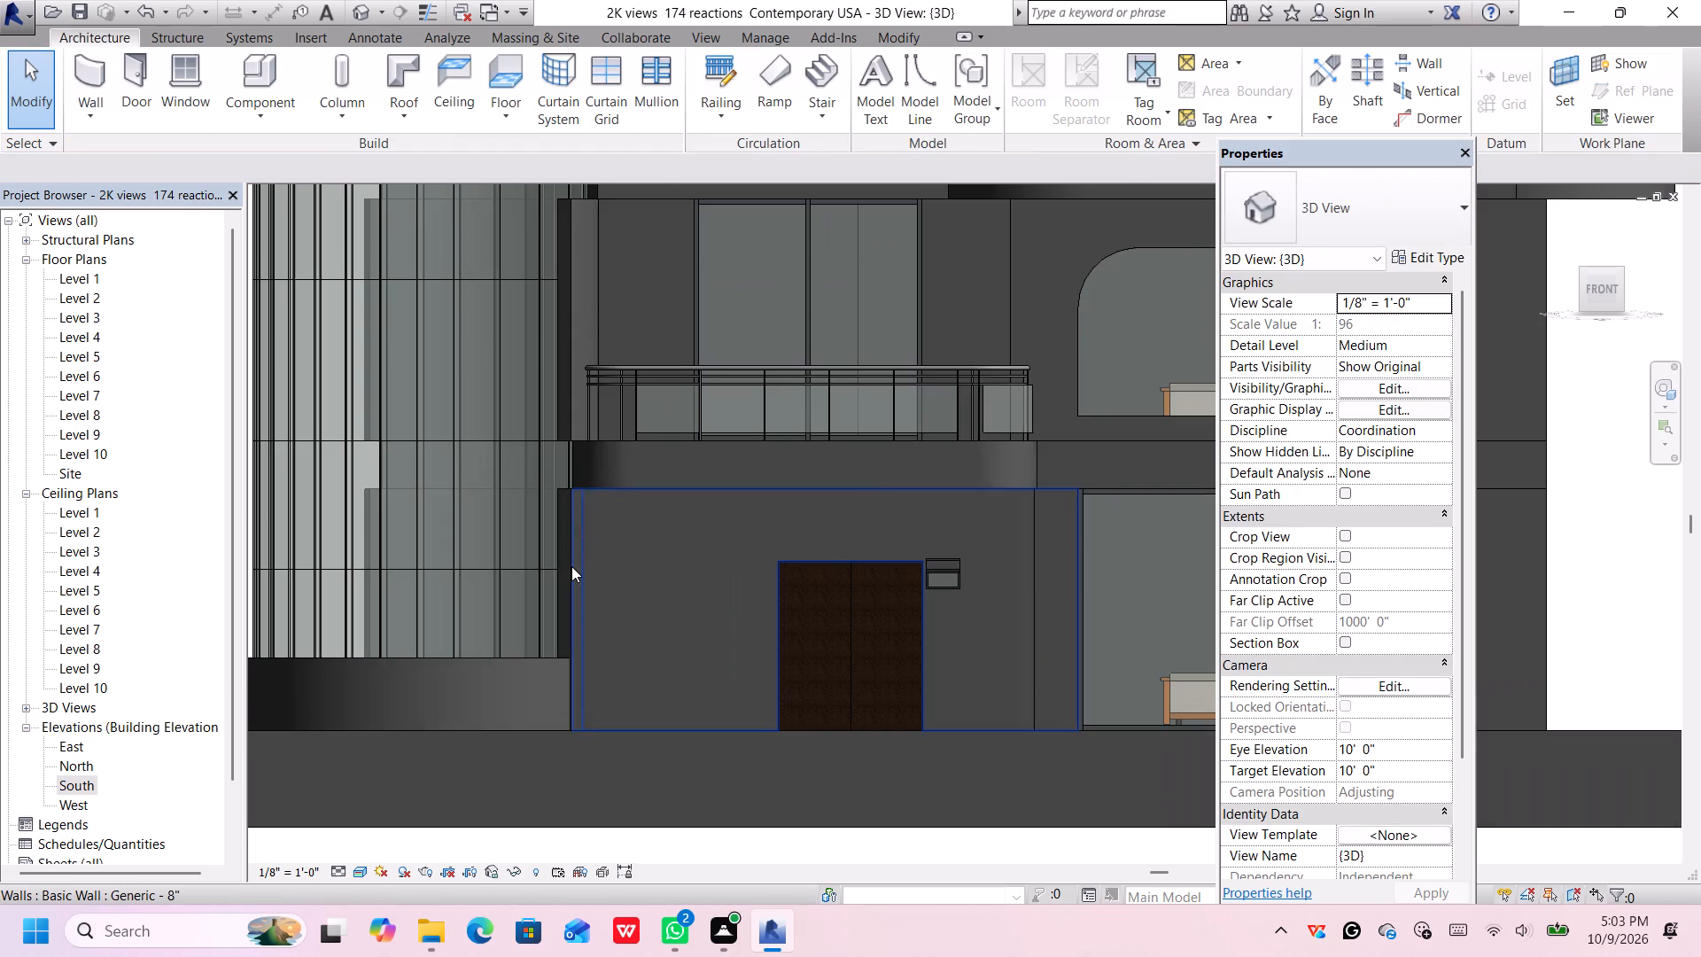
pyautogui.click(569, 565)
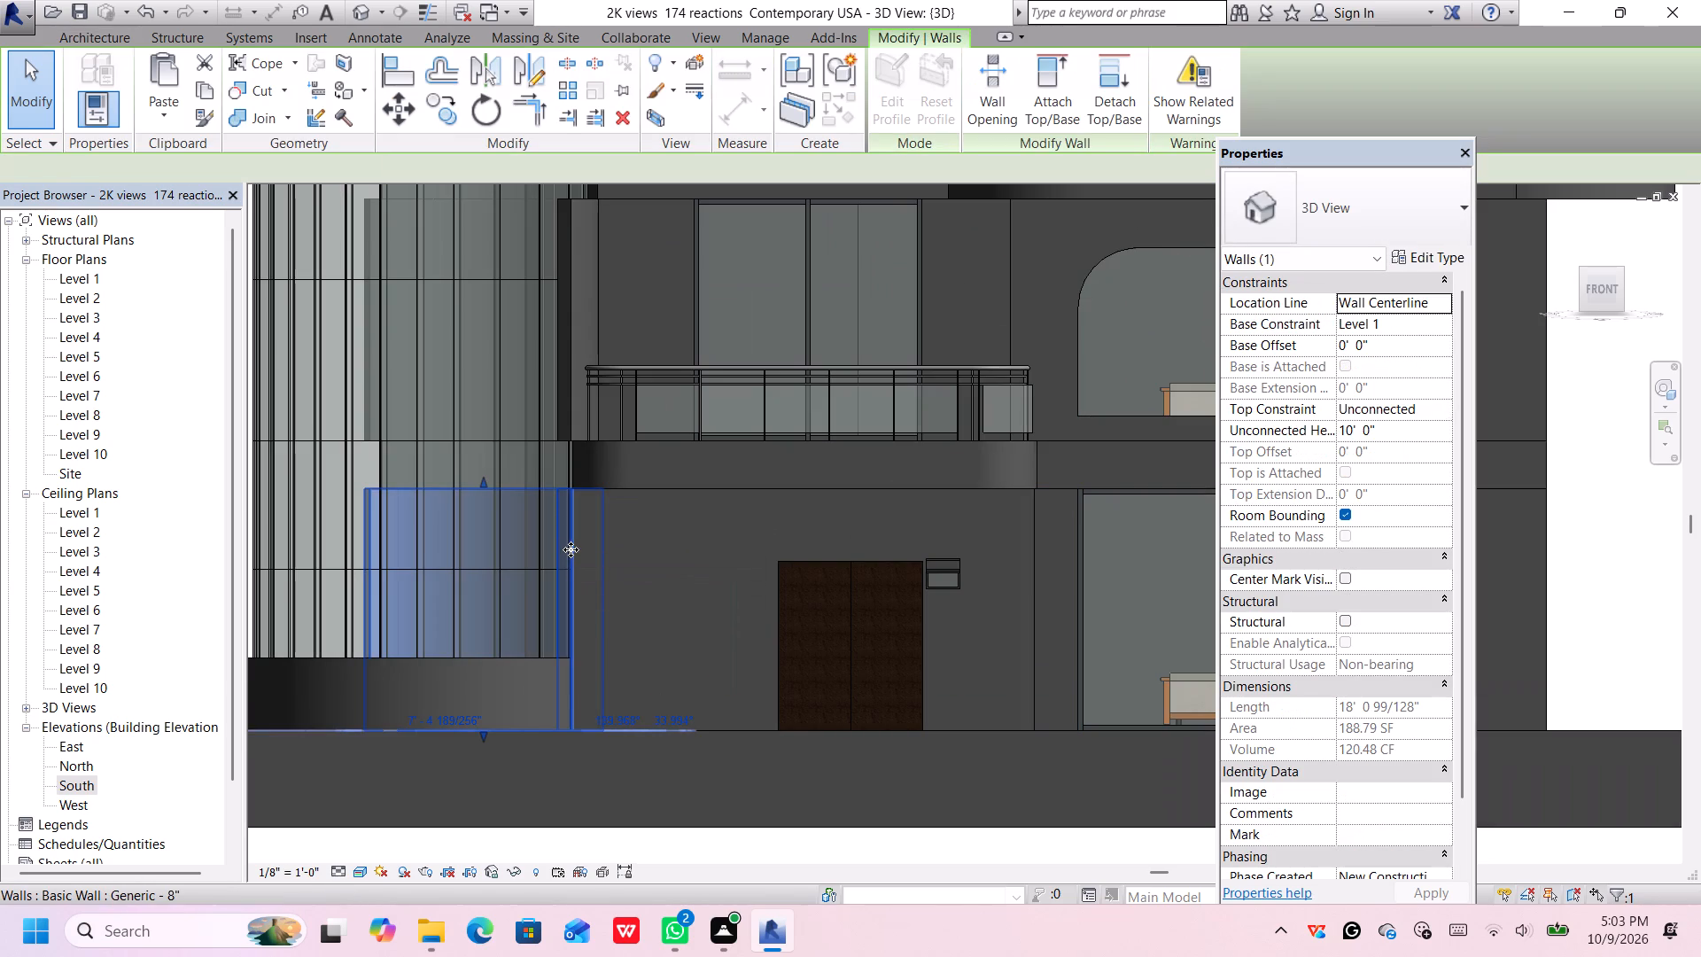
pyautogui.click(1379, 432)
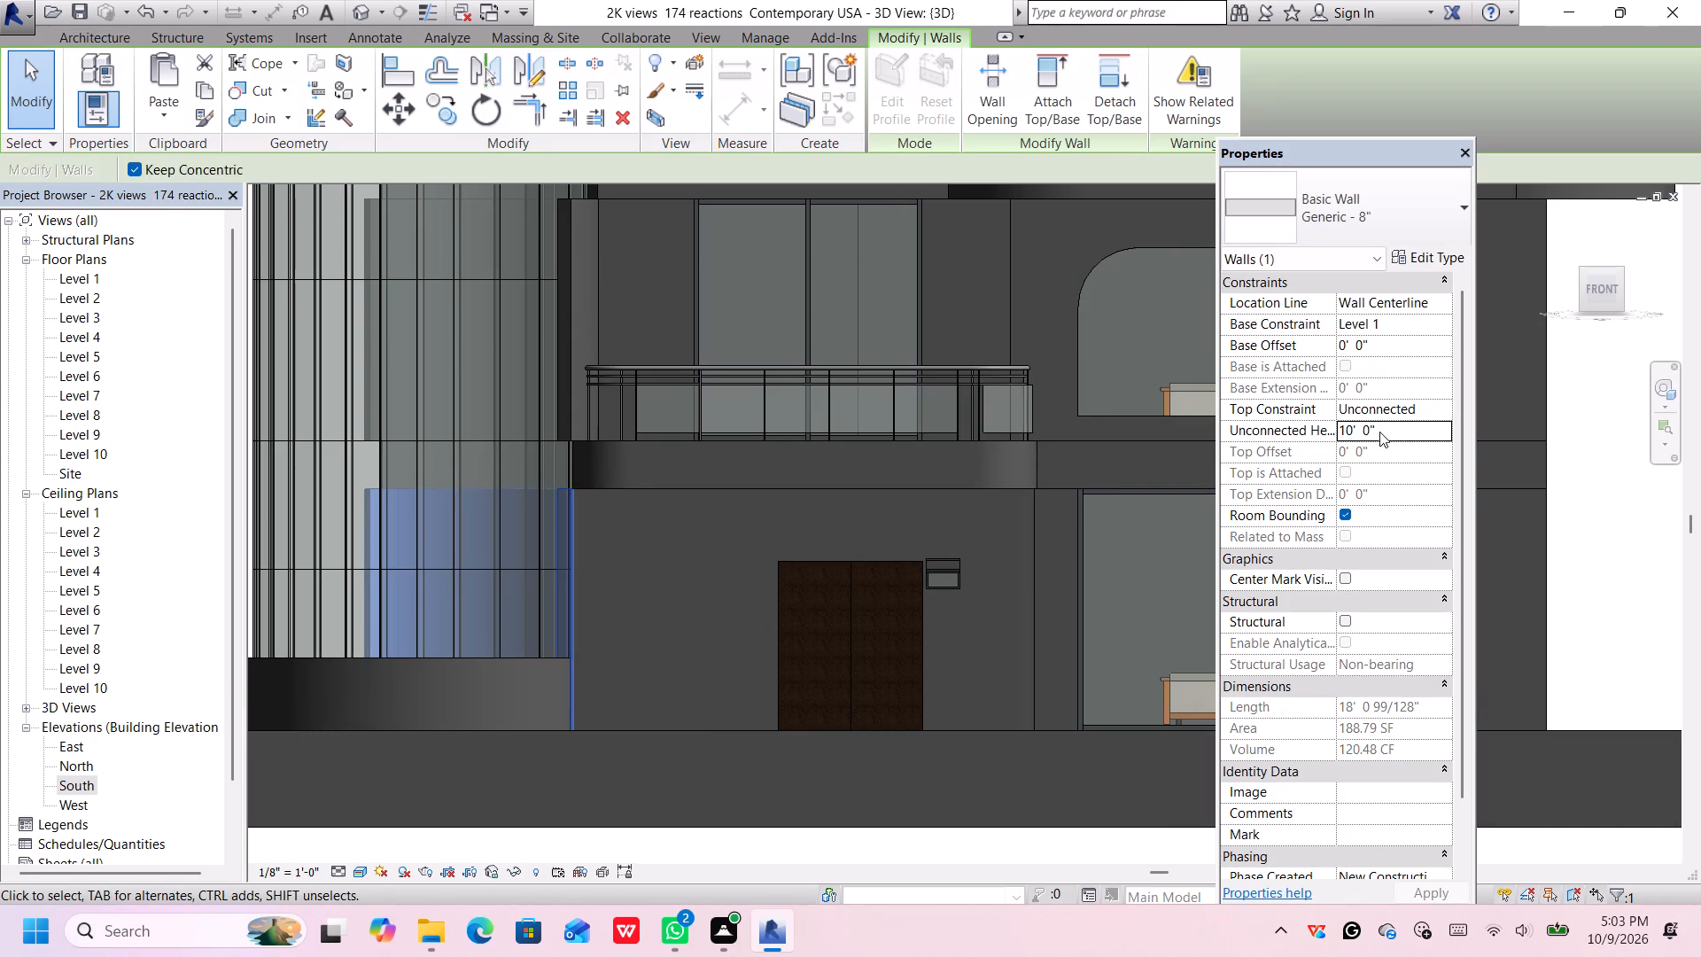
pyautogui.press('BackSpace')
pyautogui.press('BackSpace')
pyautogui.press('BackSpace')
pyautogui.press('BackSpace')
pyautogui.press('BackSpace')
pyautogui.press('BackSpace')
pyautogui.press('BackSpace')
pyautogui.press('BackSpace')
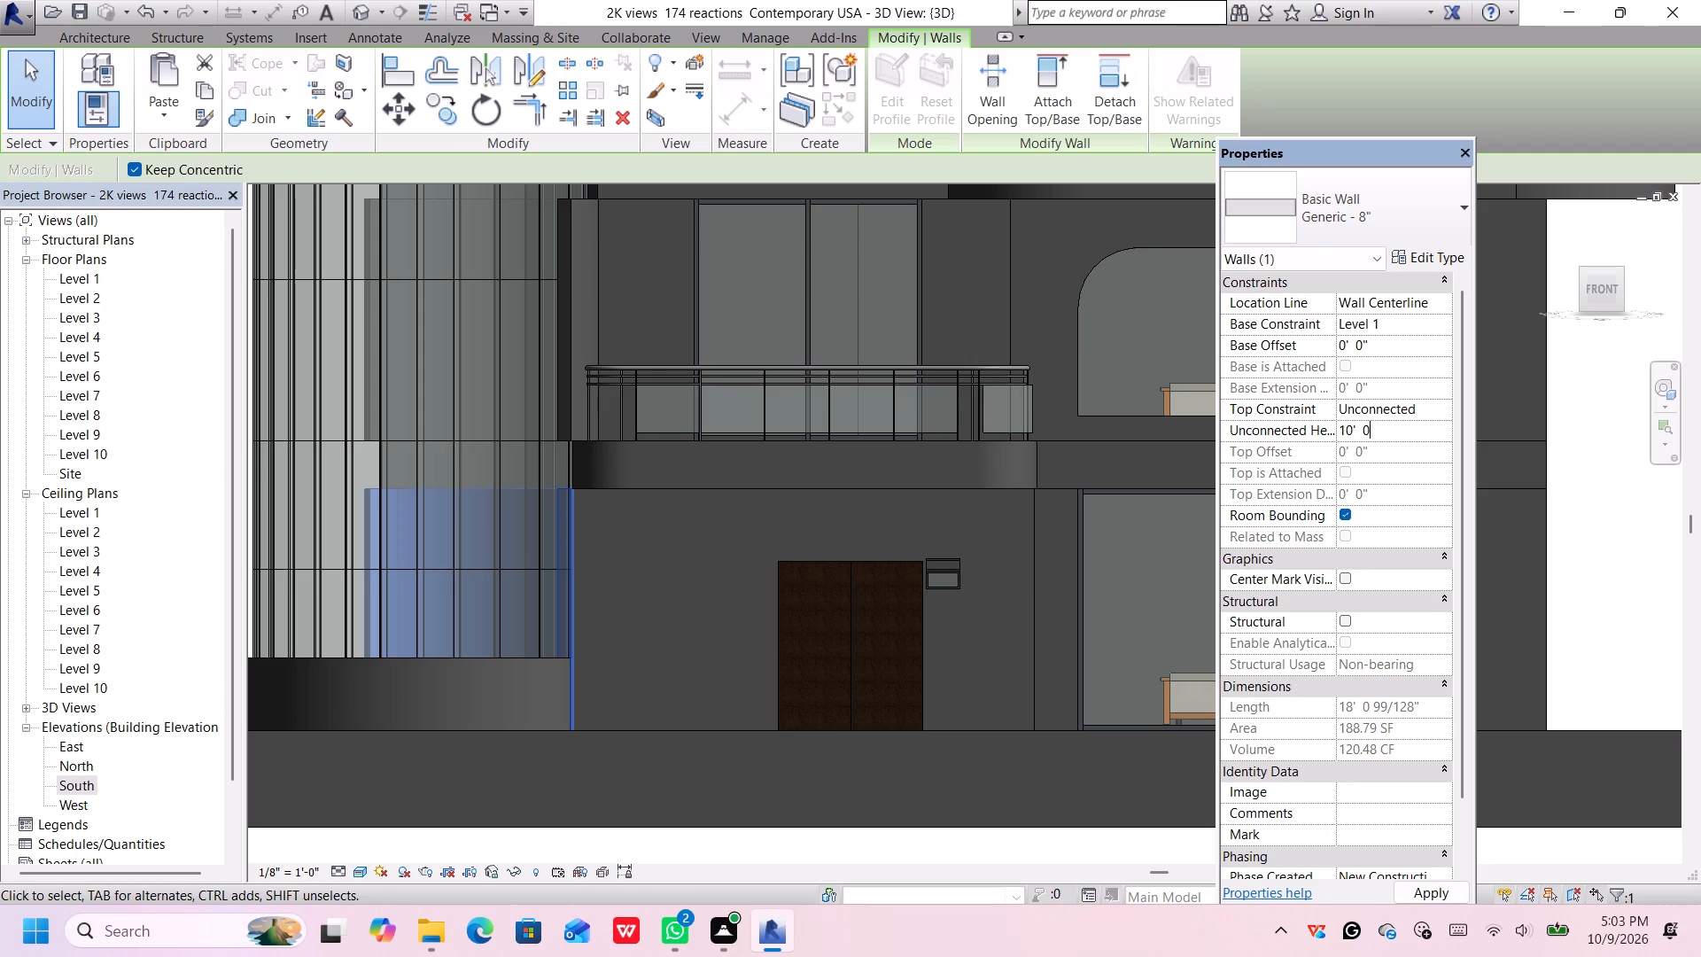
pyautogui.write("12'")
pyautogui.press('Return')
pyautogui.press('Return')
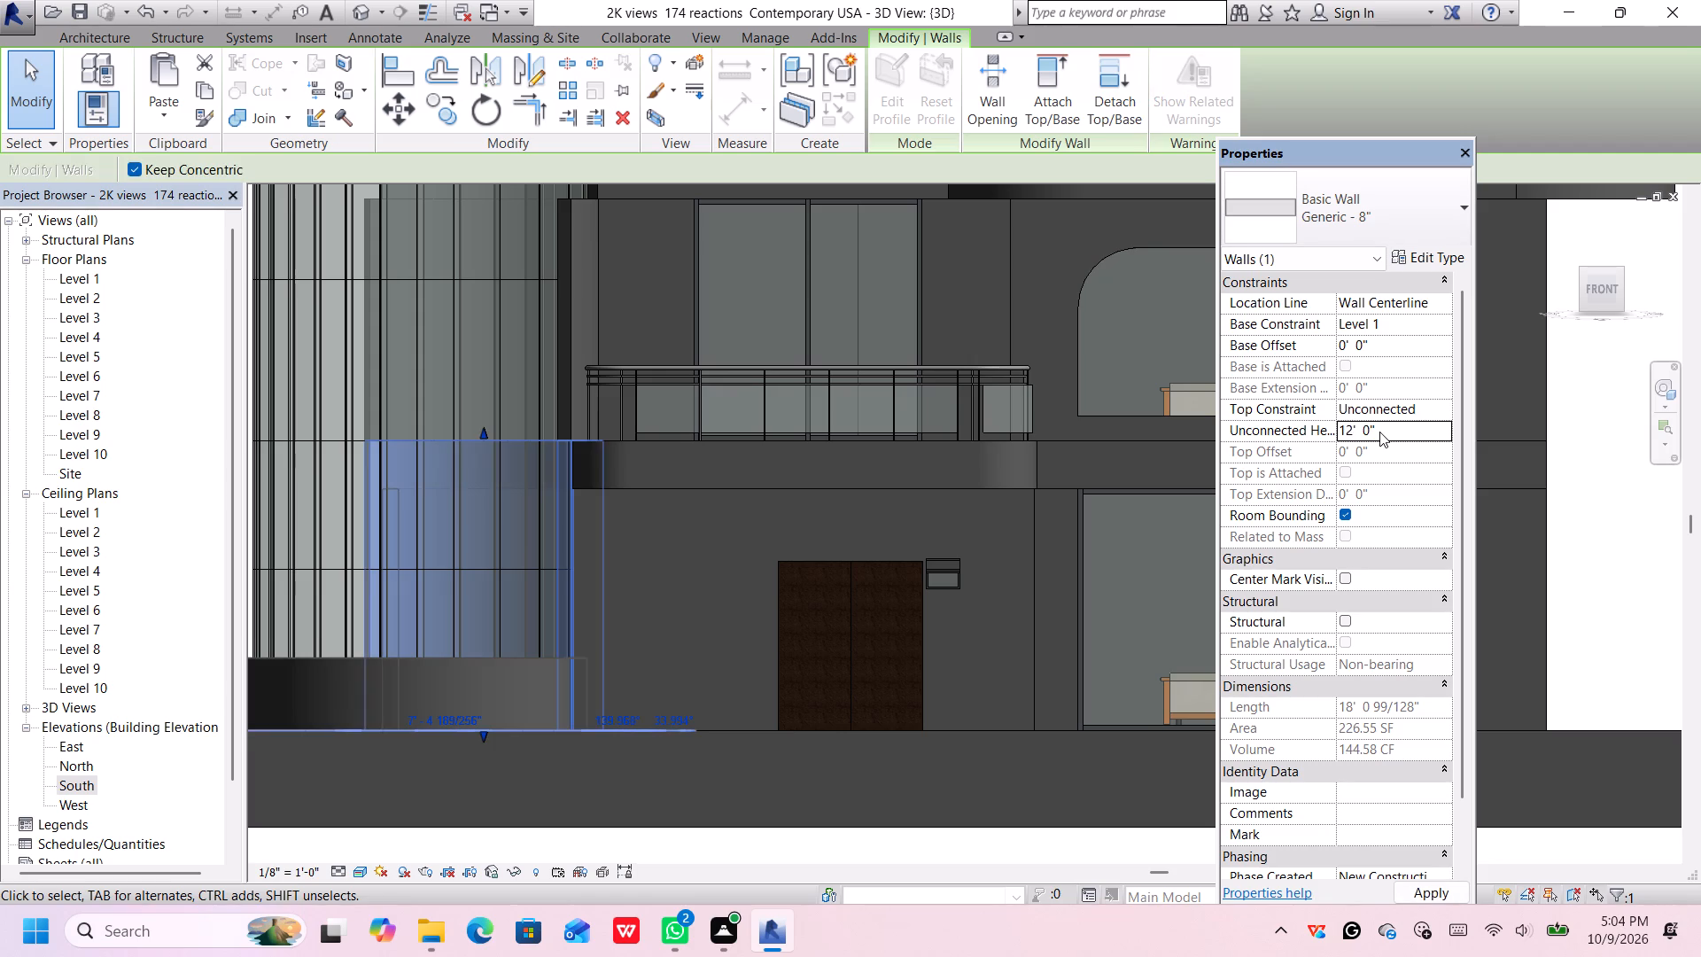
# Set the unconnected height of the middle-storey wall behind the curved curtain wall, based on Level 2, to 12' 0".
pyautogui.scroll(-2, 508, 496)
pyautogui.scroll(1, 503, 469)
pyautogui.scroll(-3, 502, 460)
pyautogui.moveTo(562, 426); pyautogui.dragTo(598, 649, button='middle')
pyautogui.click(580, 564)
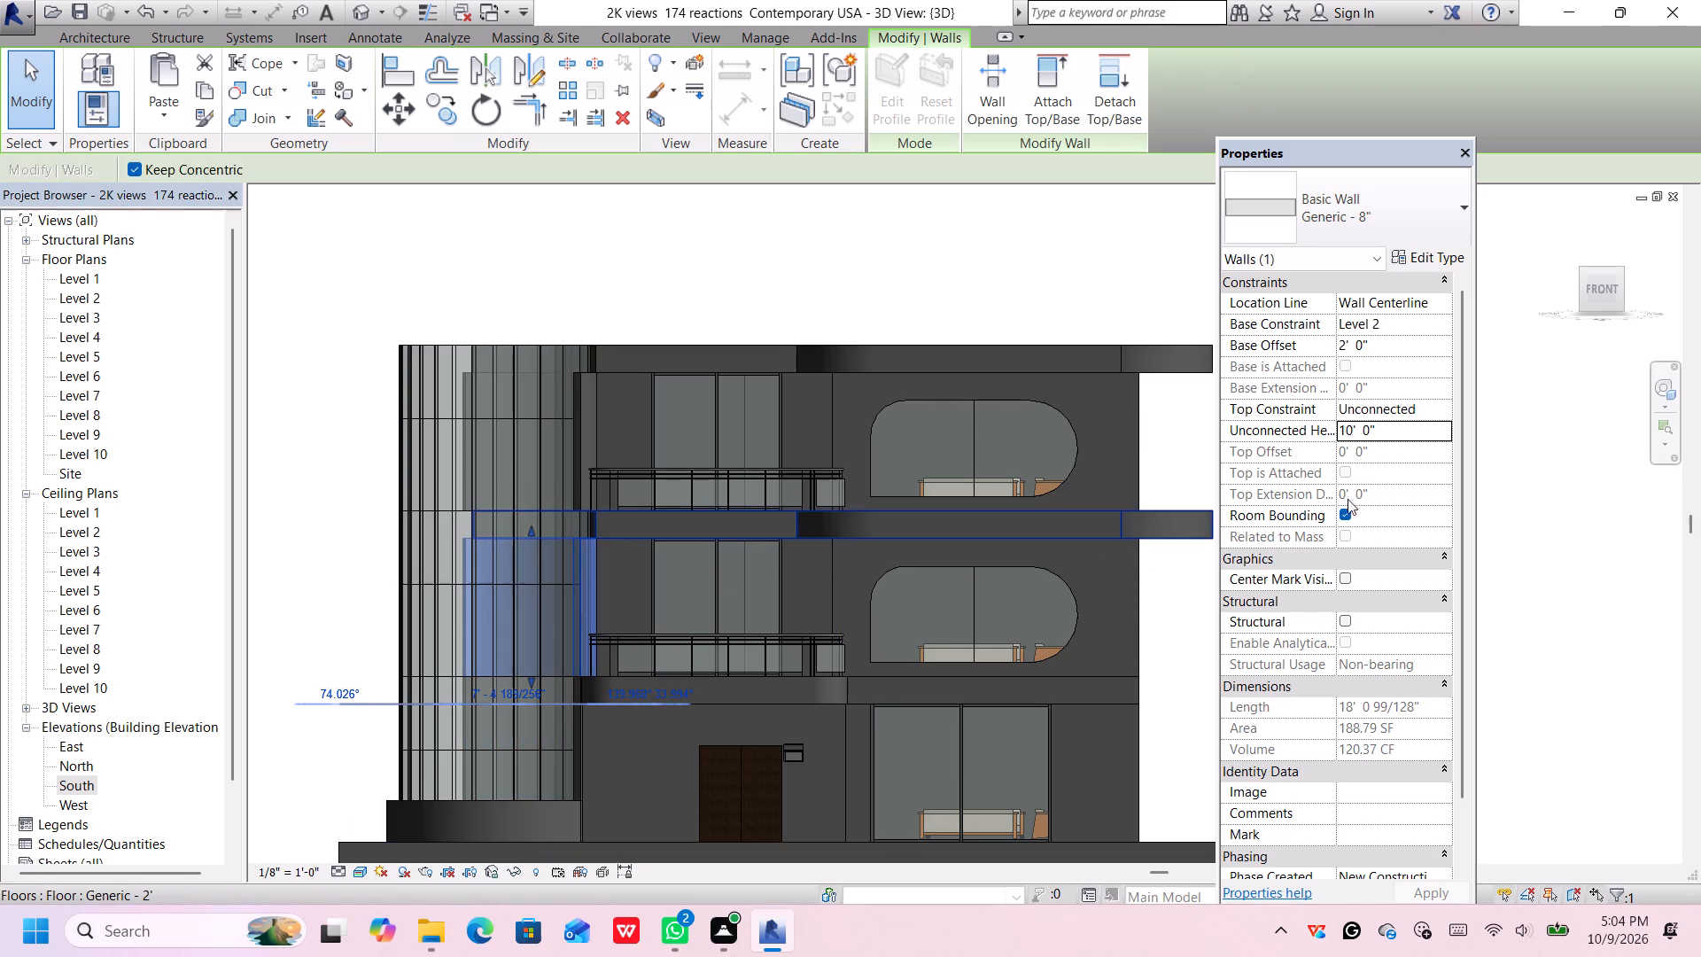
pyautogui.click(1389, 430)
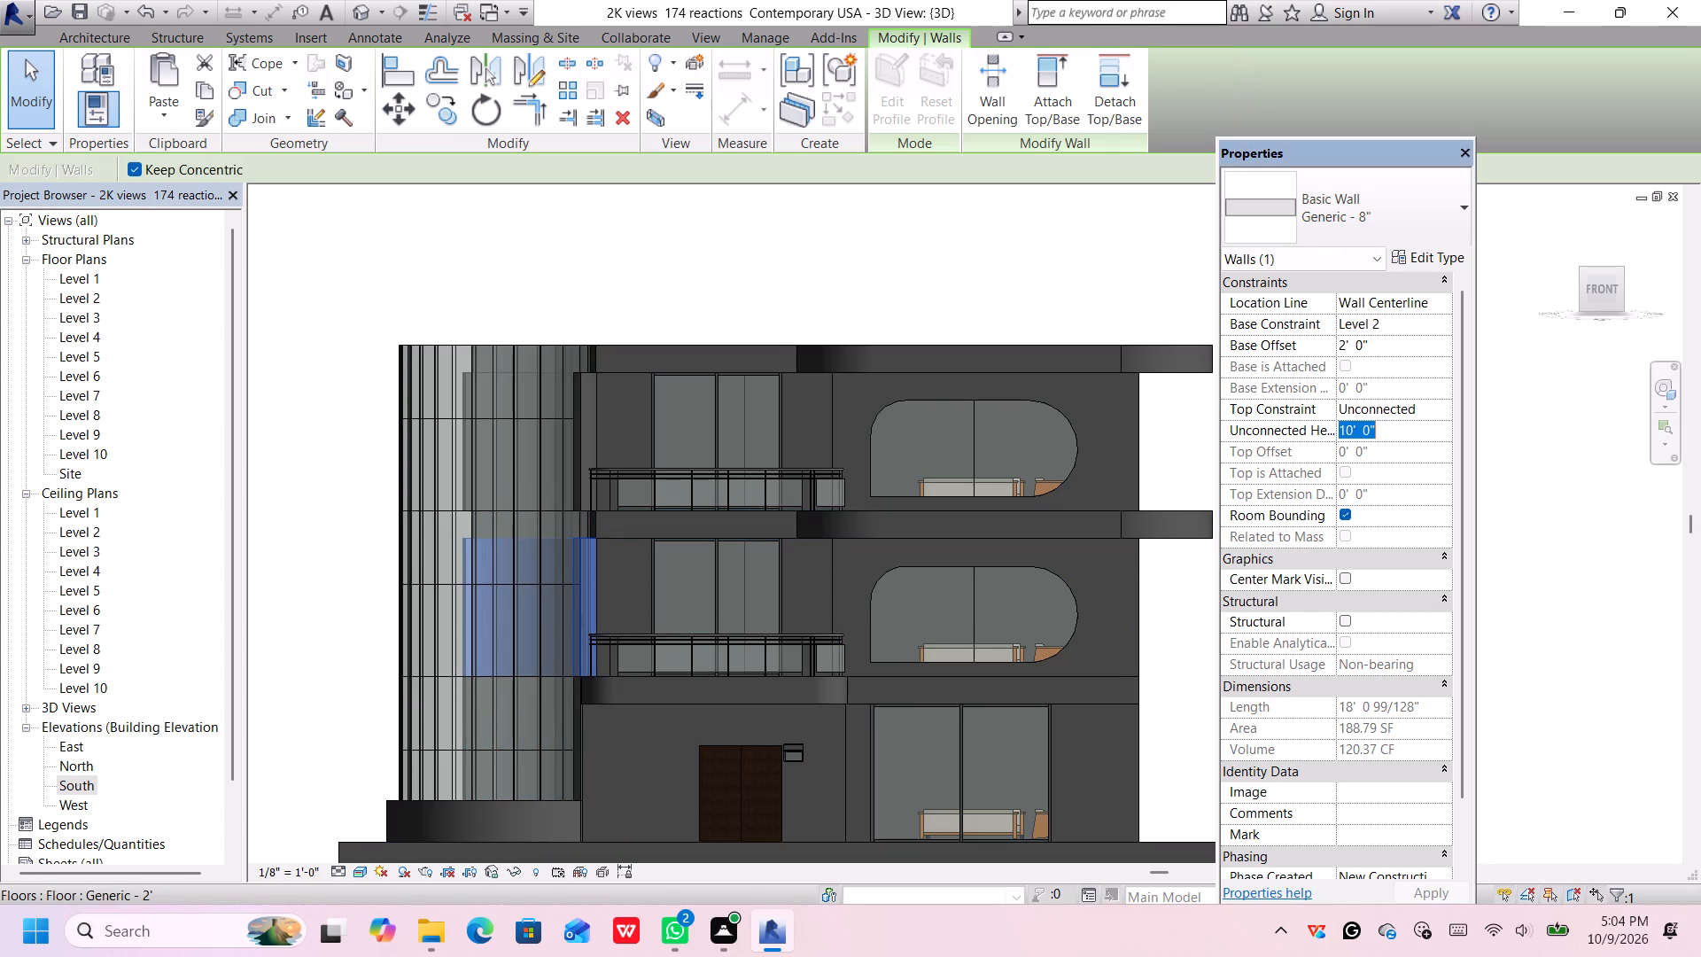
pyautogui.press('BackSpace')
pyautogui.write("12'")
pyautogui.press('Return')
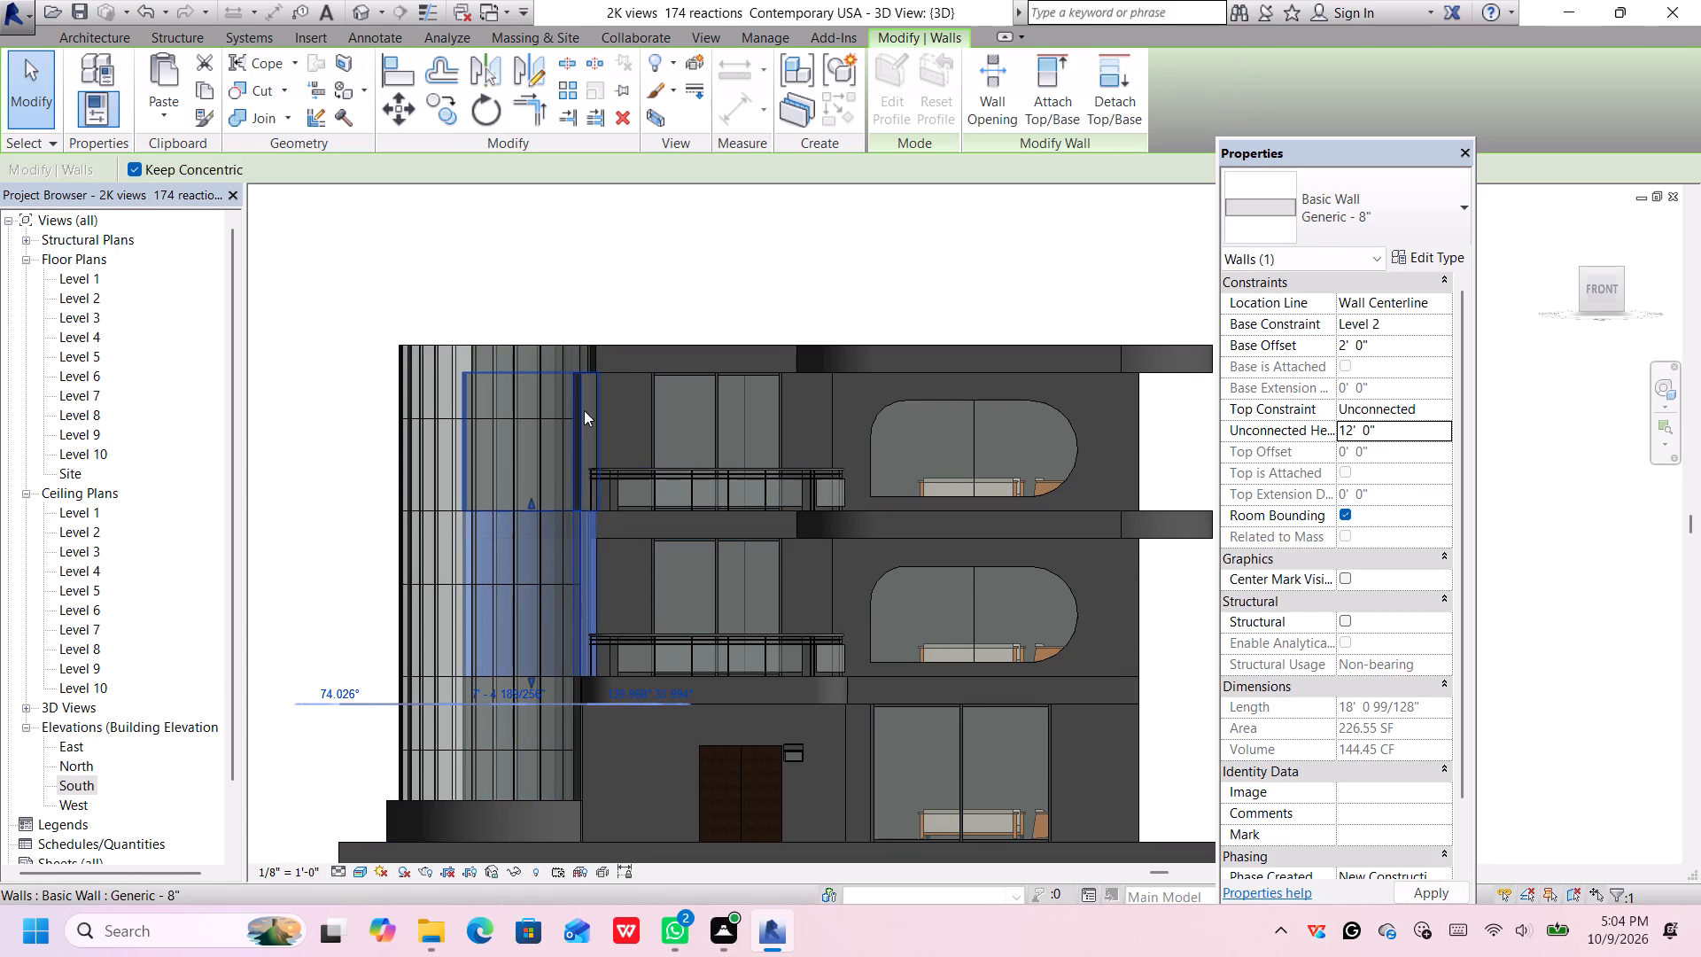
# Set the unconnected height of the top-storey wall behind the curved curtain wall, based on Level 3, to 12' 0".
pyautogui.click(581, 373)
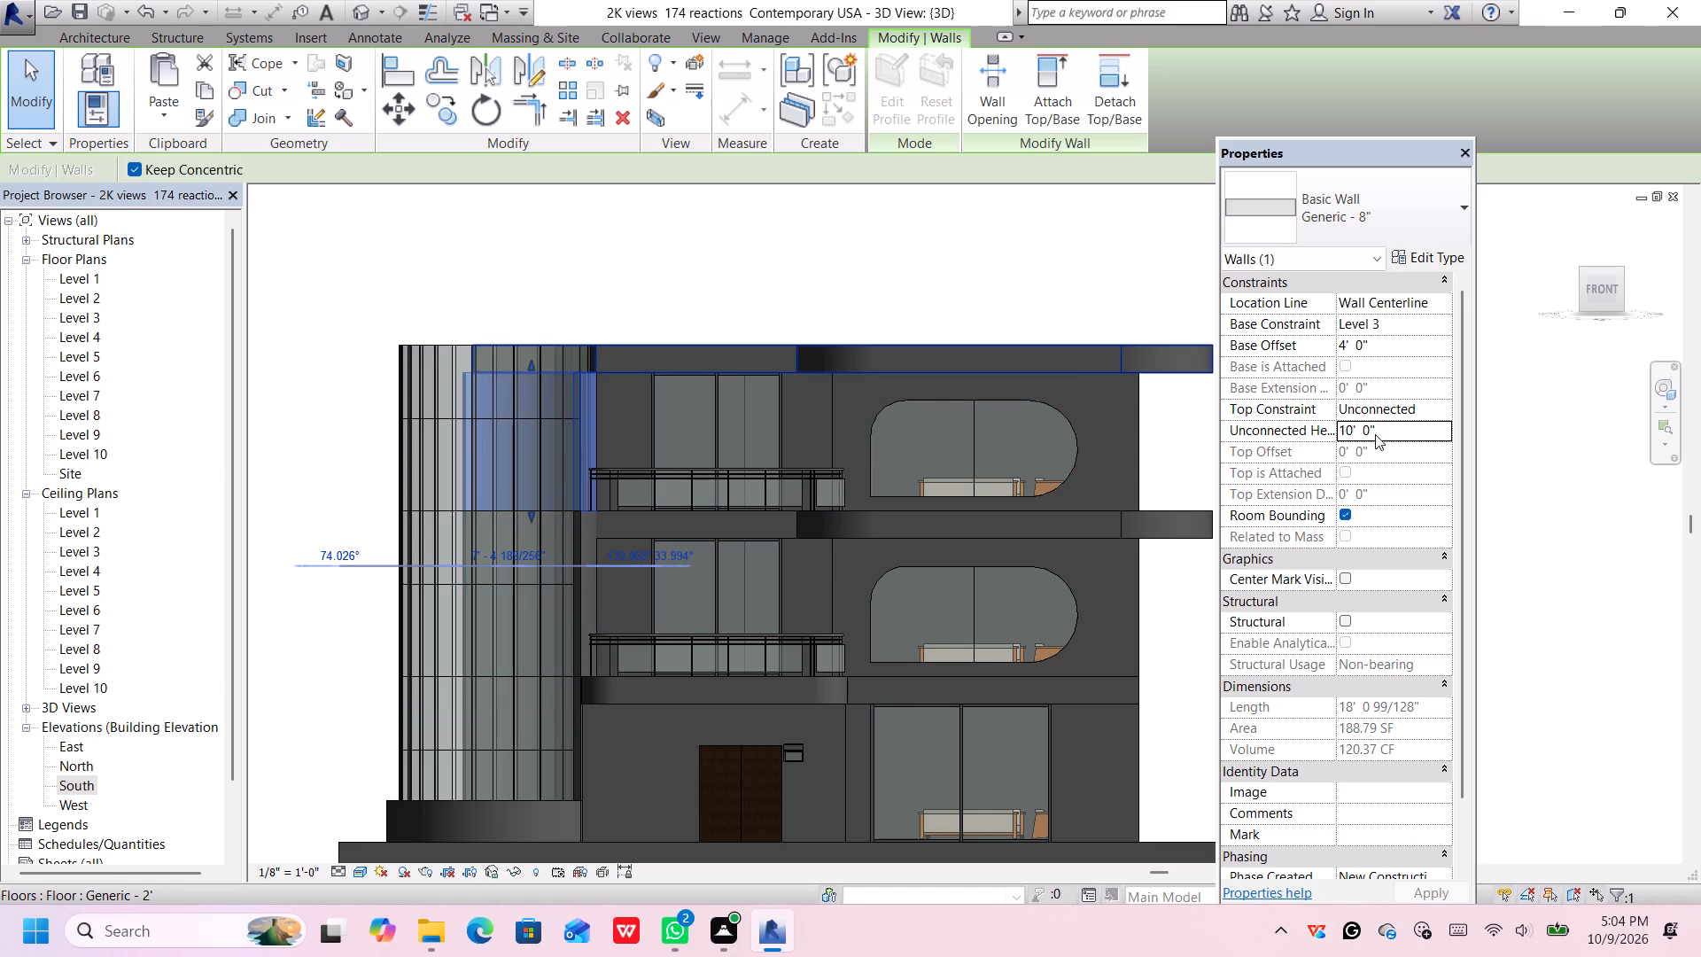
pyautogui.click(1384, 425)
pyautogui.moveTo(1383, 425); pyautogui.dragTo(1289, 455)
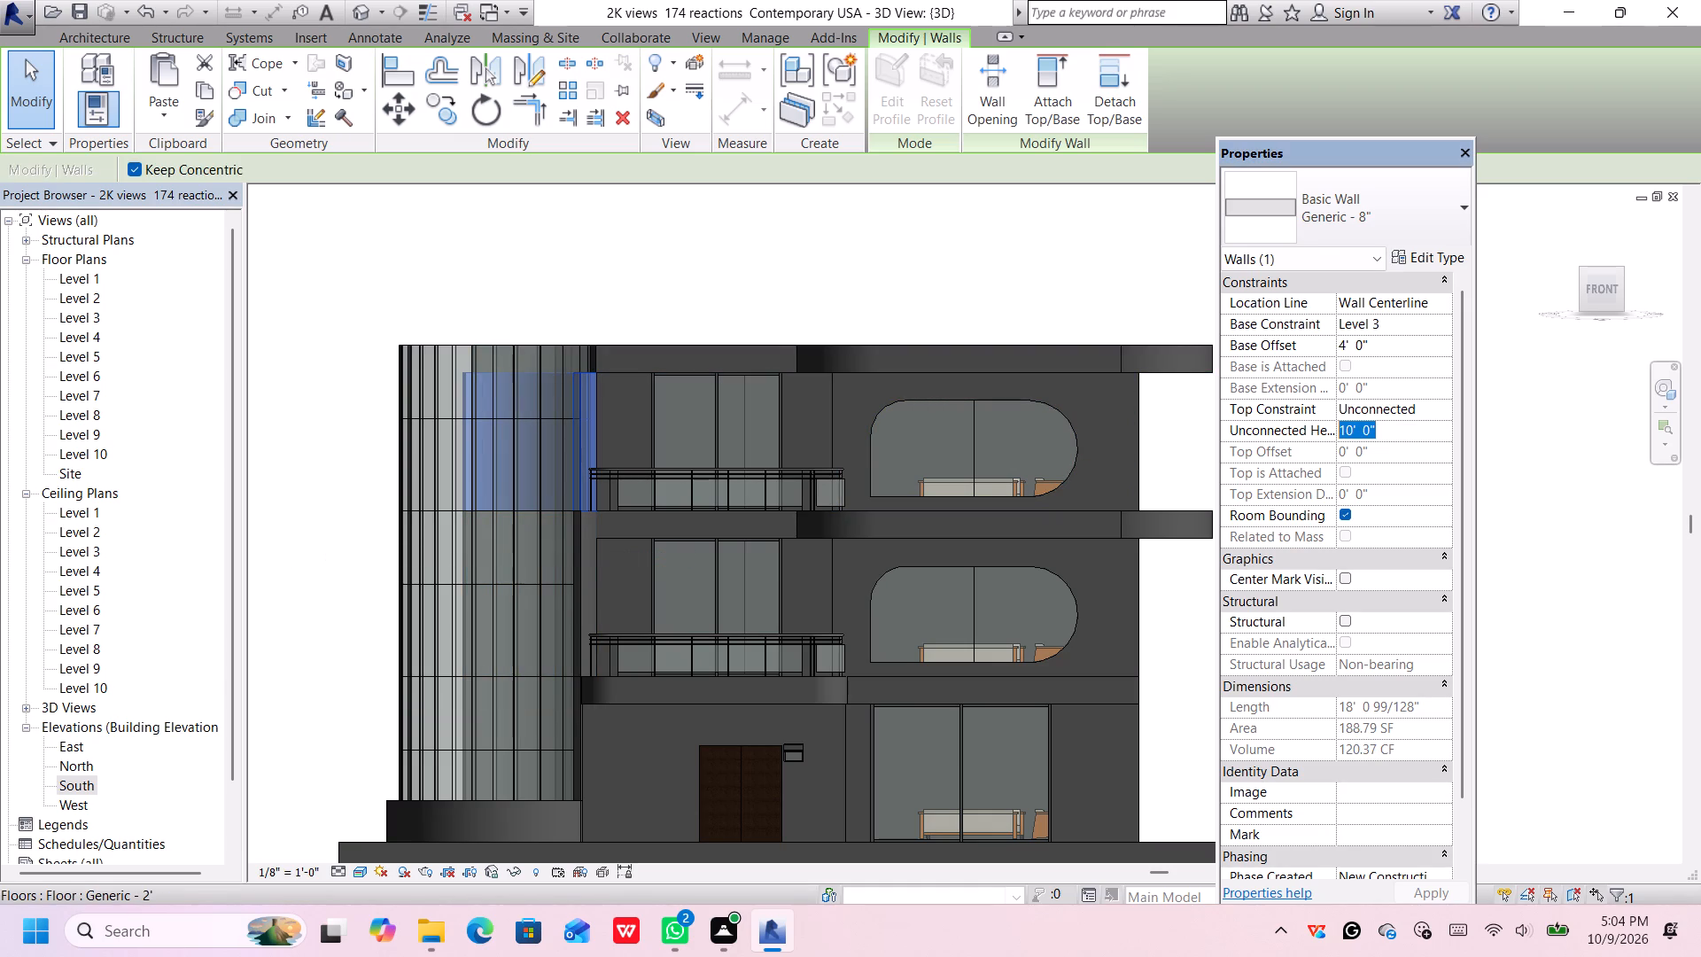
pyautogui.moveTo(1289, 455); pyautogui.dragTo(1285, 459)
pyautogui.press('BackSpace')
pyautogui.write("12'")
pyautogui.press('Return')
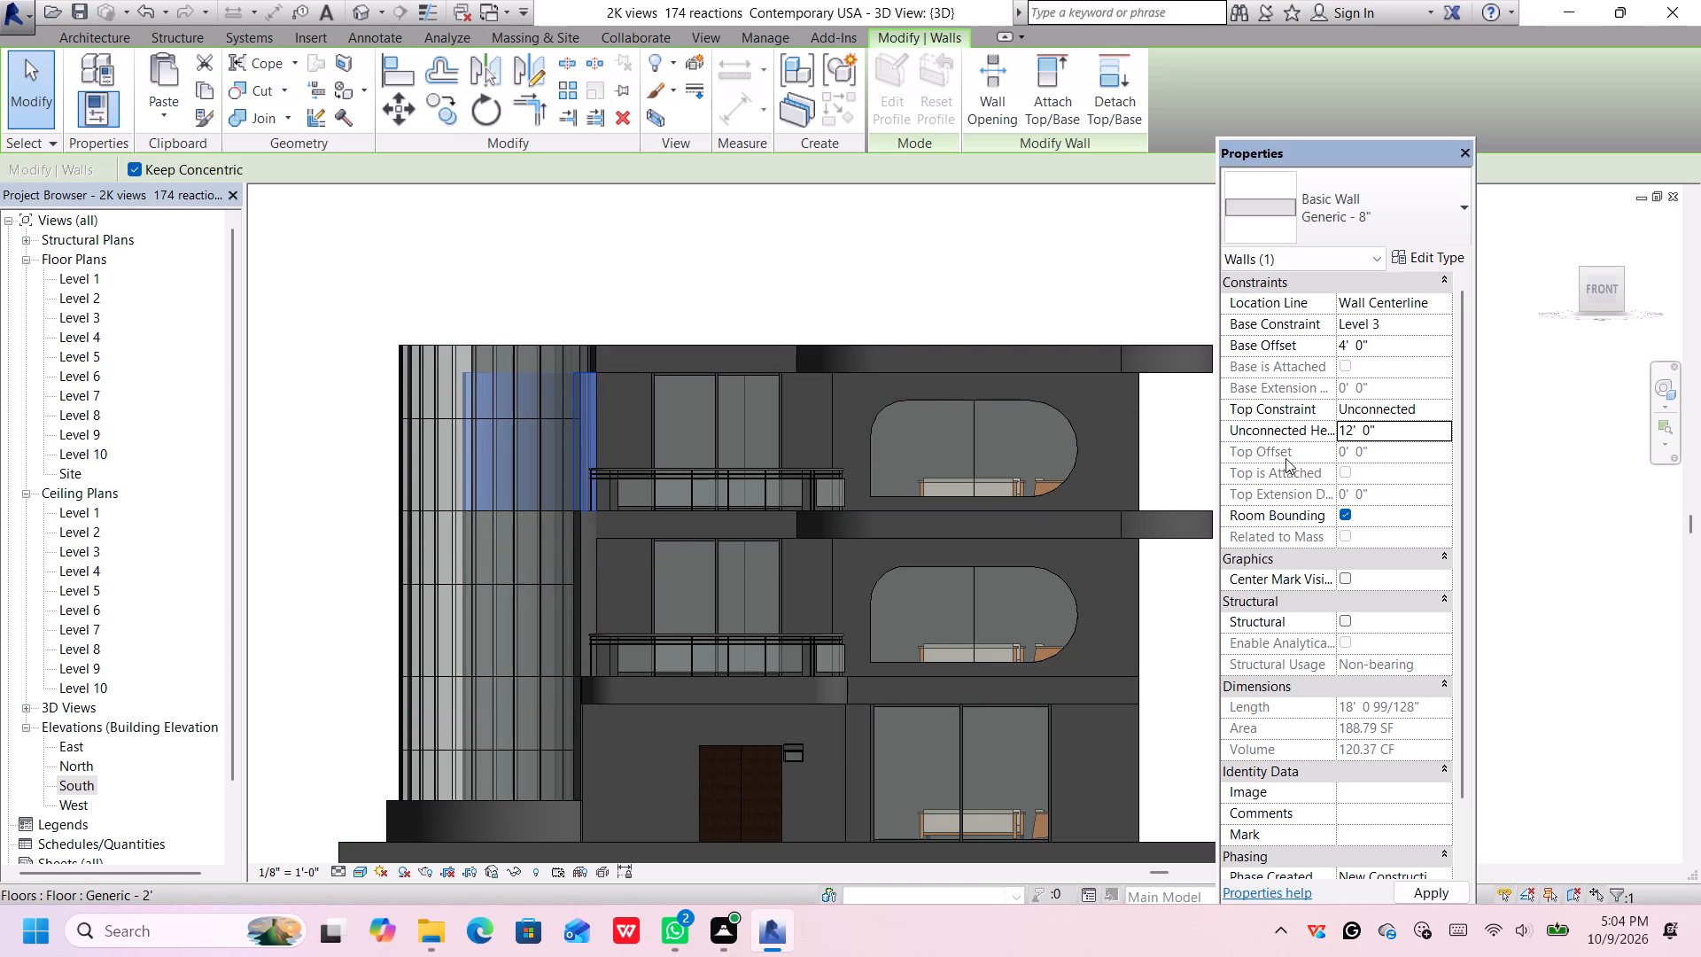
pyautogui.press('Return')
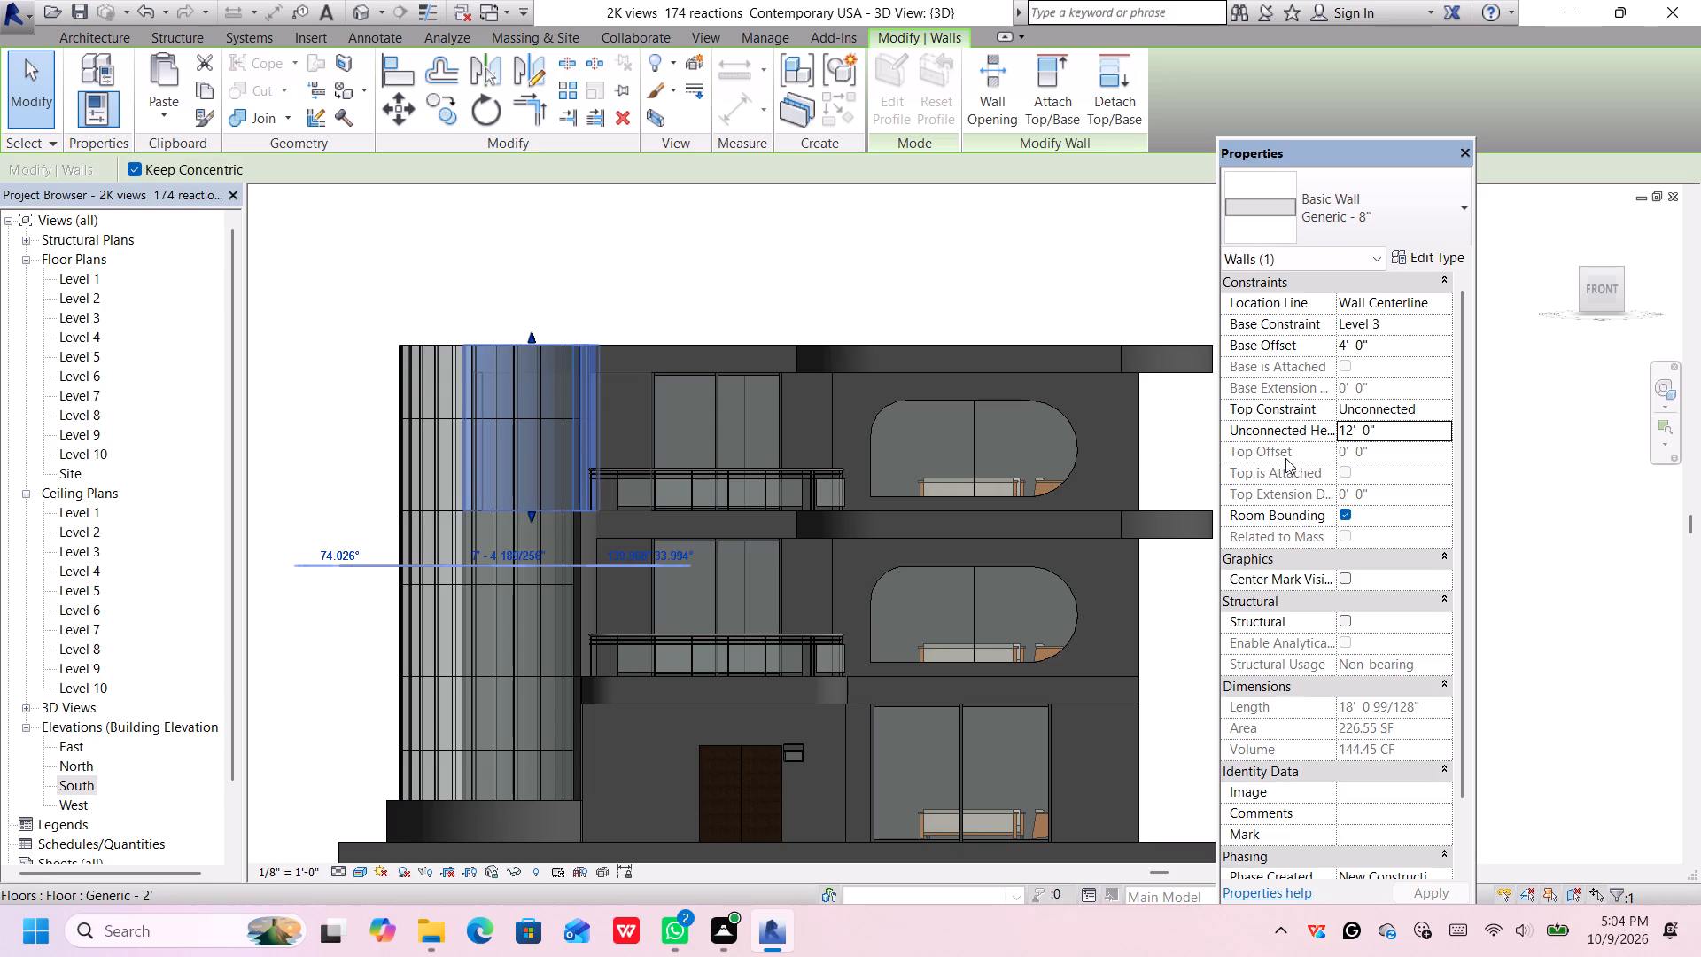
pyautogui.scroll(-2, 990, 578)
pyautogui.scroll(1, 991, 578)
pyautogui.scroll(-1, 991, 578)
pyautogui.moveTo(1133, 609); pyautogui.dragTo(1067, 549, button='middle')
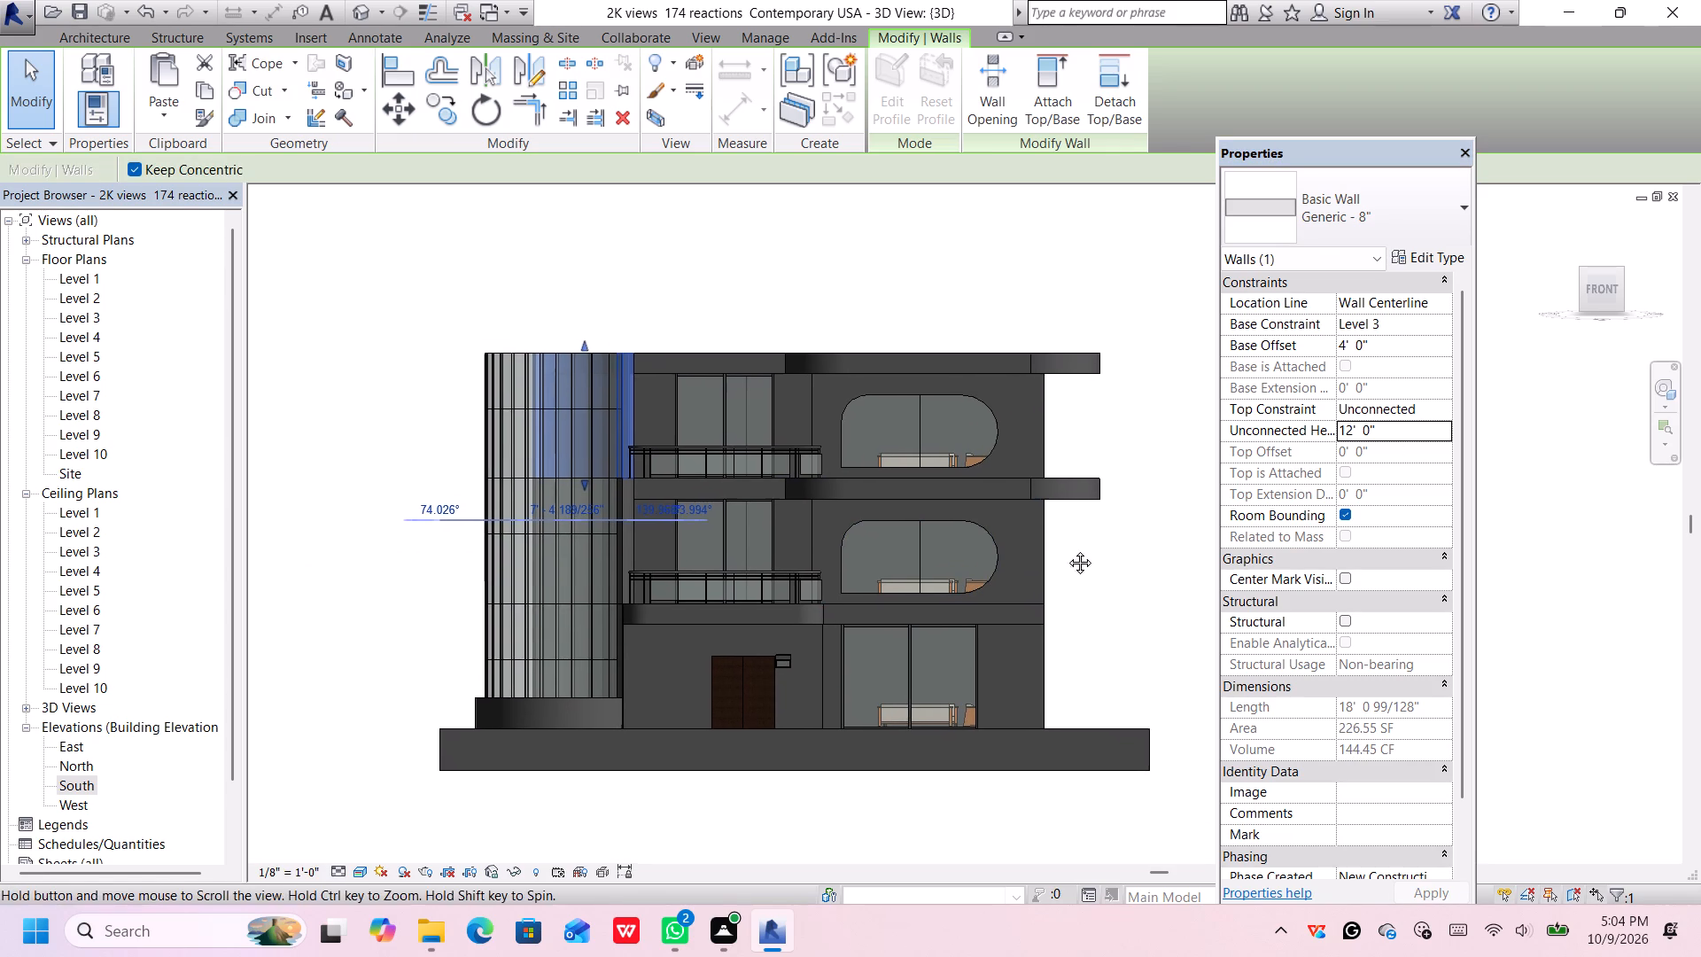
# Delete the Glass Panel - Bottom Fill railing based on Level 3, above the remaining balcony beside the cylindrical curtain wall.
pyautogui.moveTo(1067, 549); pyautogui.dragTo(1060, 541, button='middle')
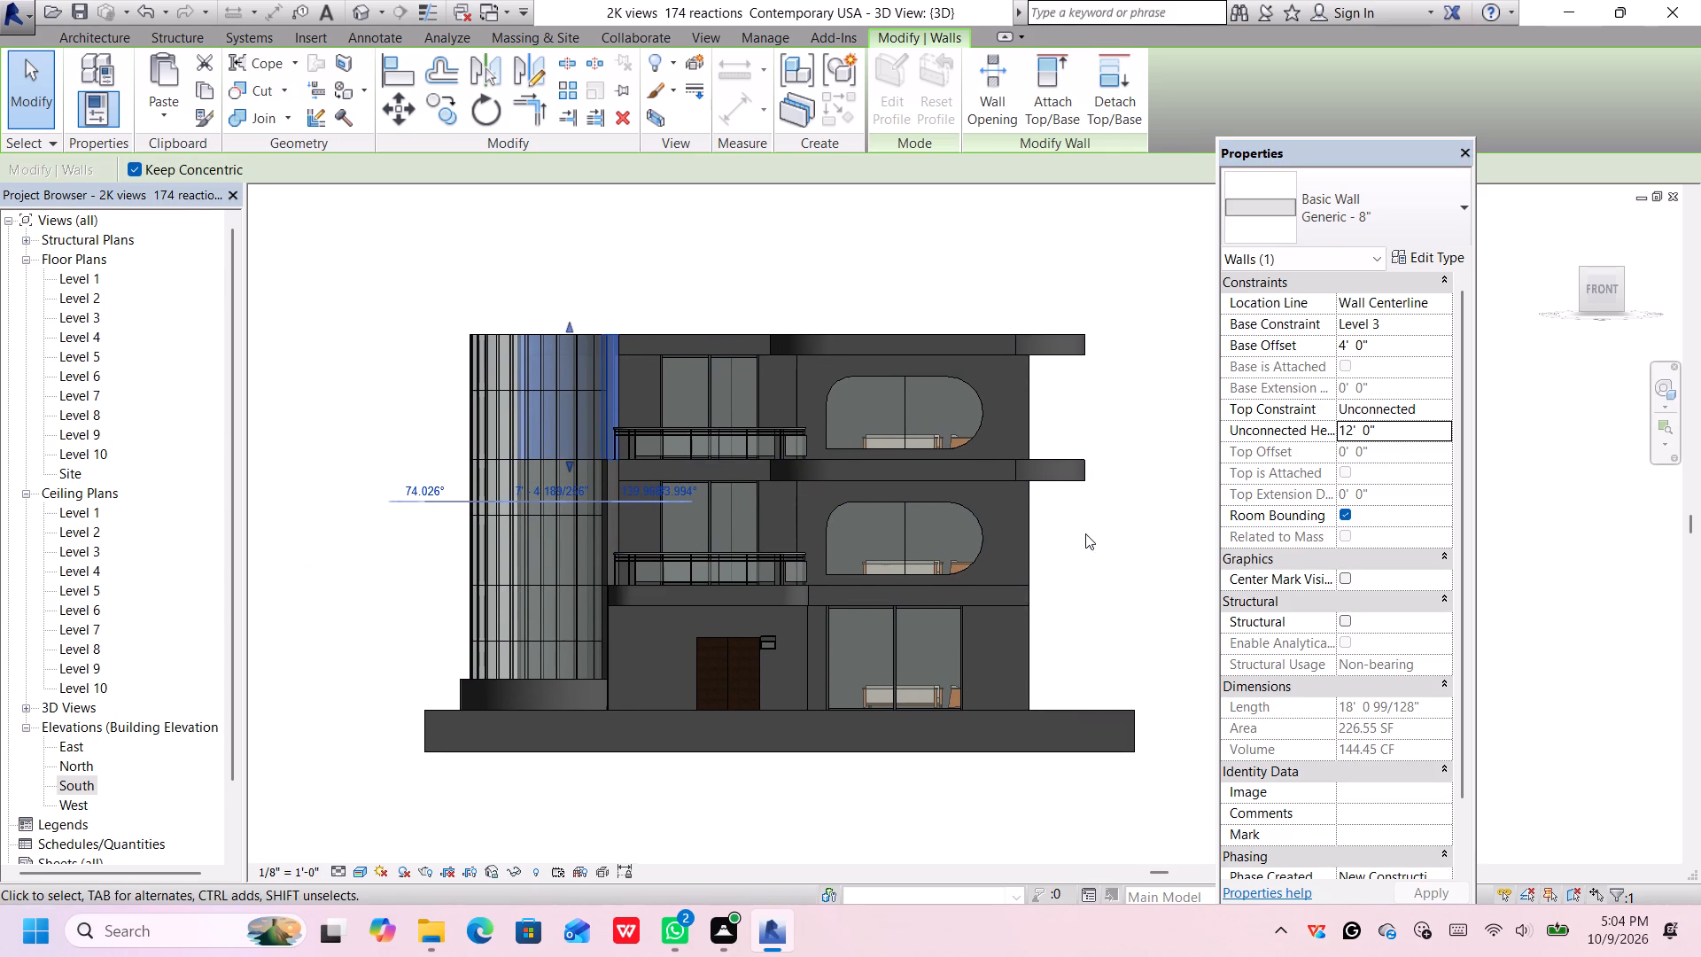
pyautogui.moveTo(1073, 538); pyautogui.dragTo(1125, 805, button='middle')
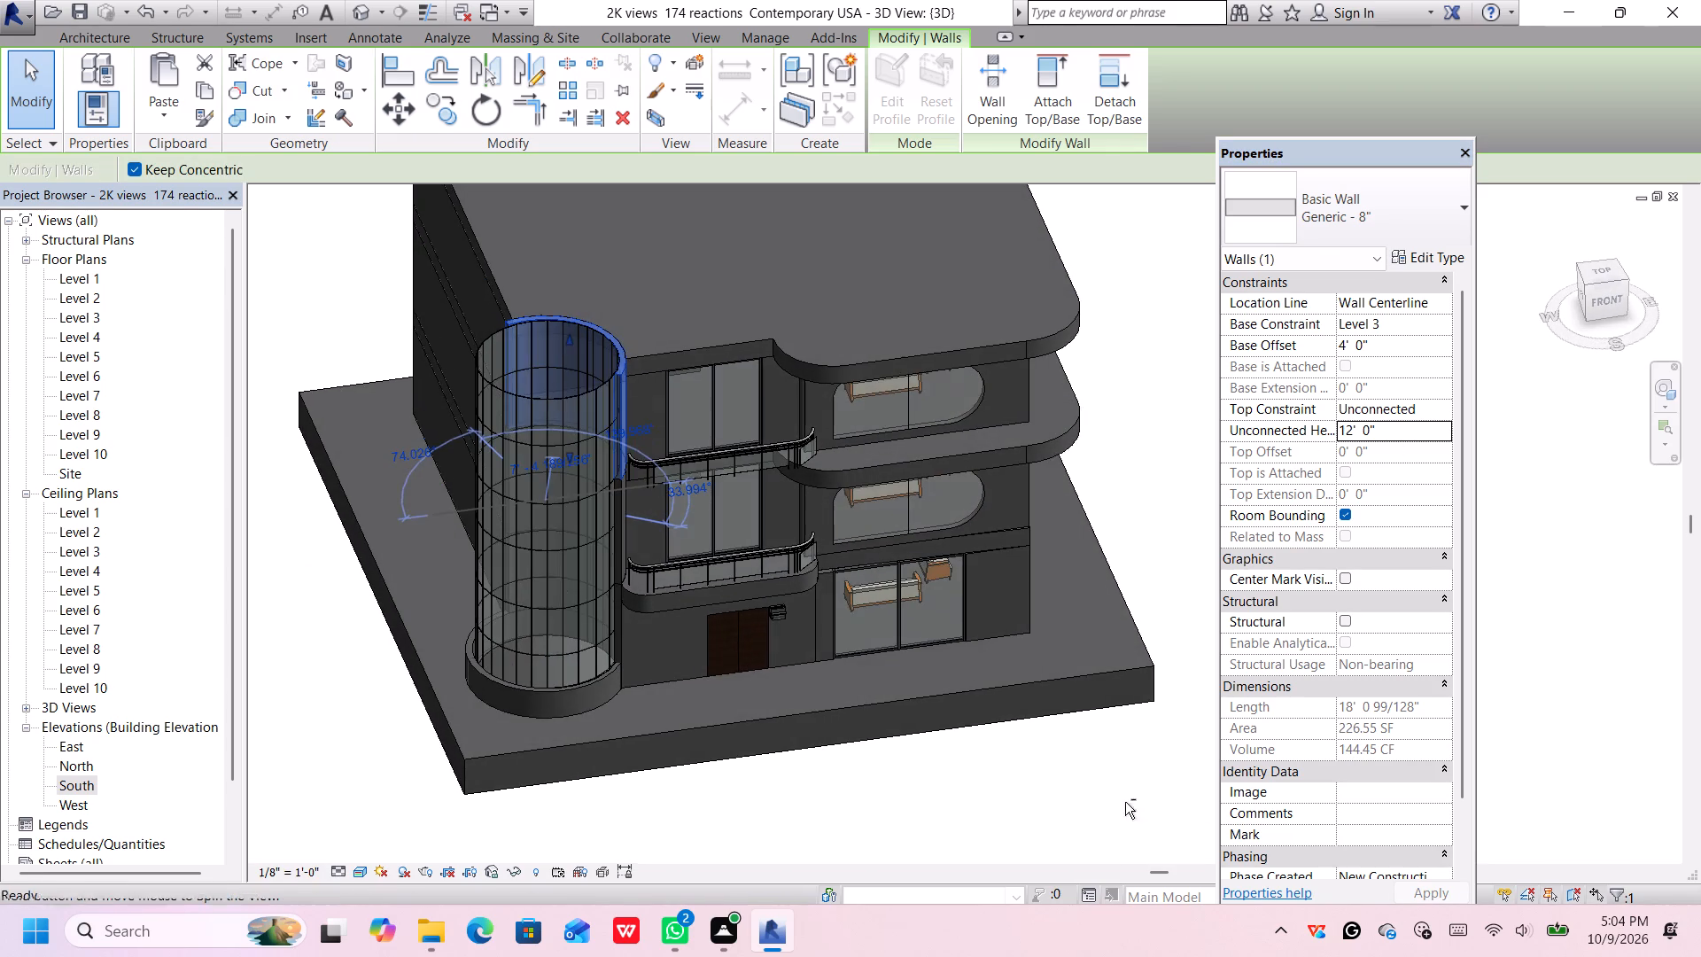
pyautogui.keyDown('shift'); pyautogui.moveTo(1107, 602); pyautogui.dragTo(1035, 719, button='middle'); pyautogui.keyUp('shift')
pyautogui.scroll(3, 738, 495)
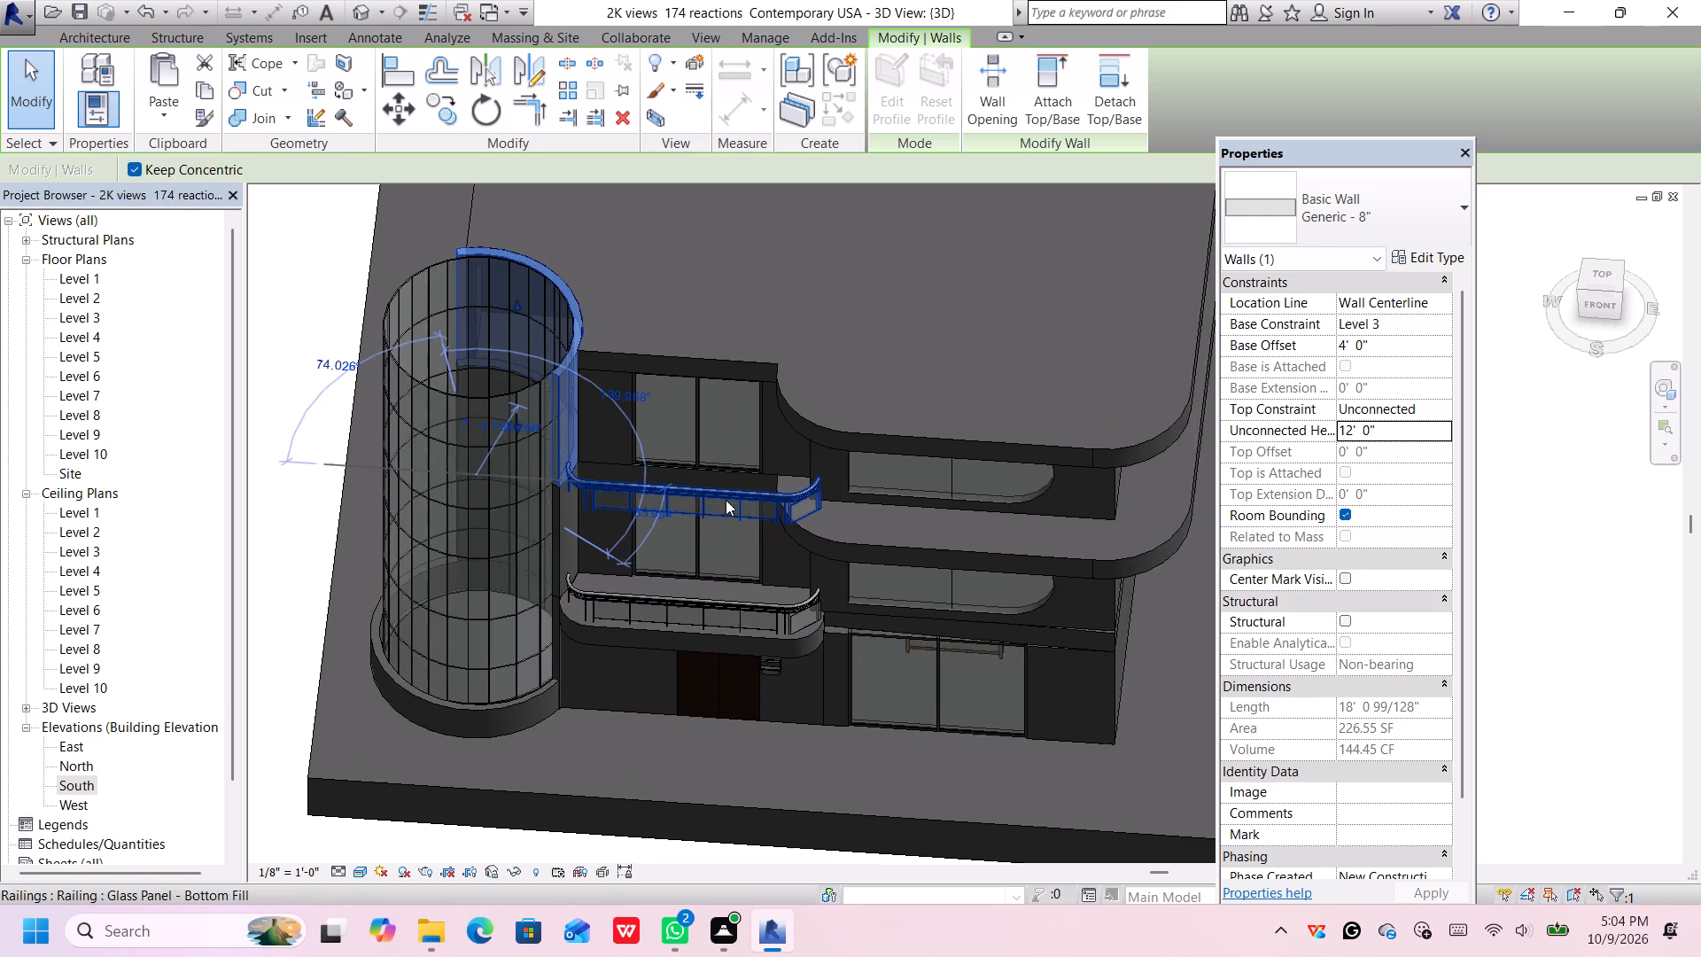
pyautogui.click(719, 494)
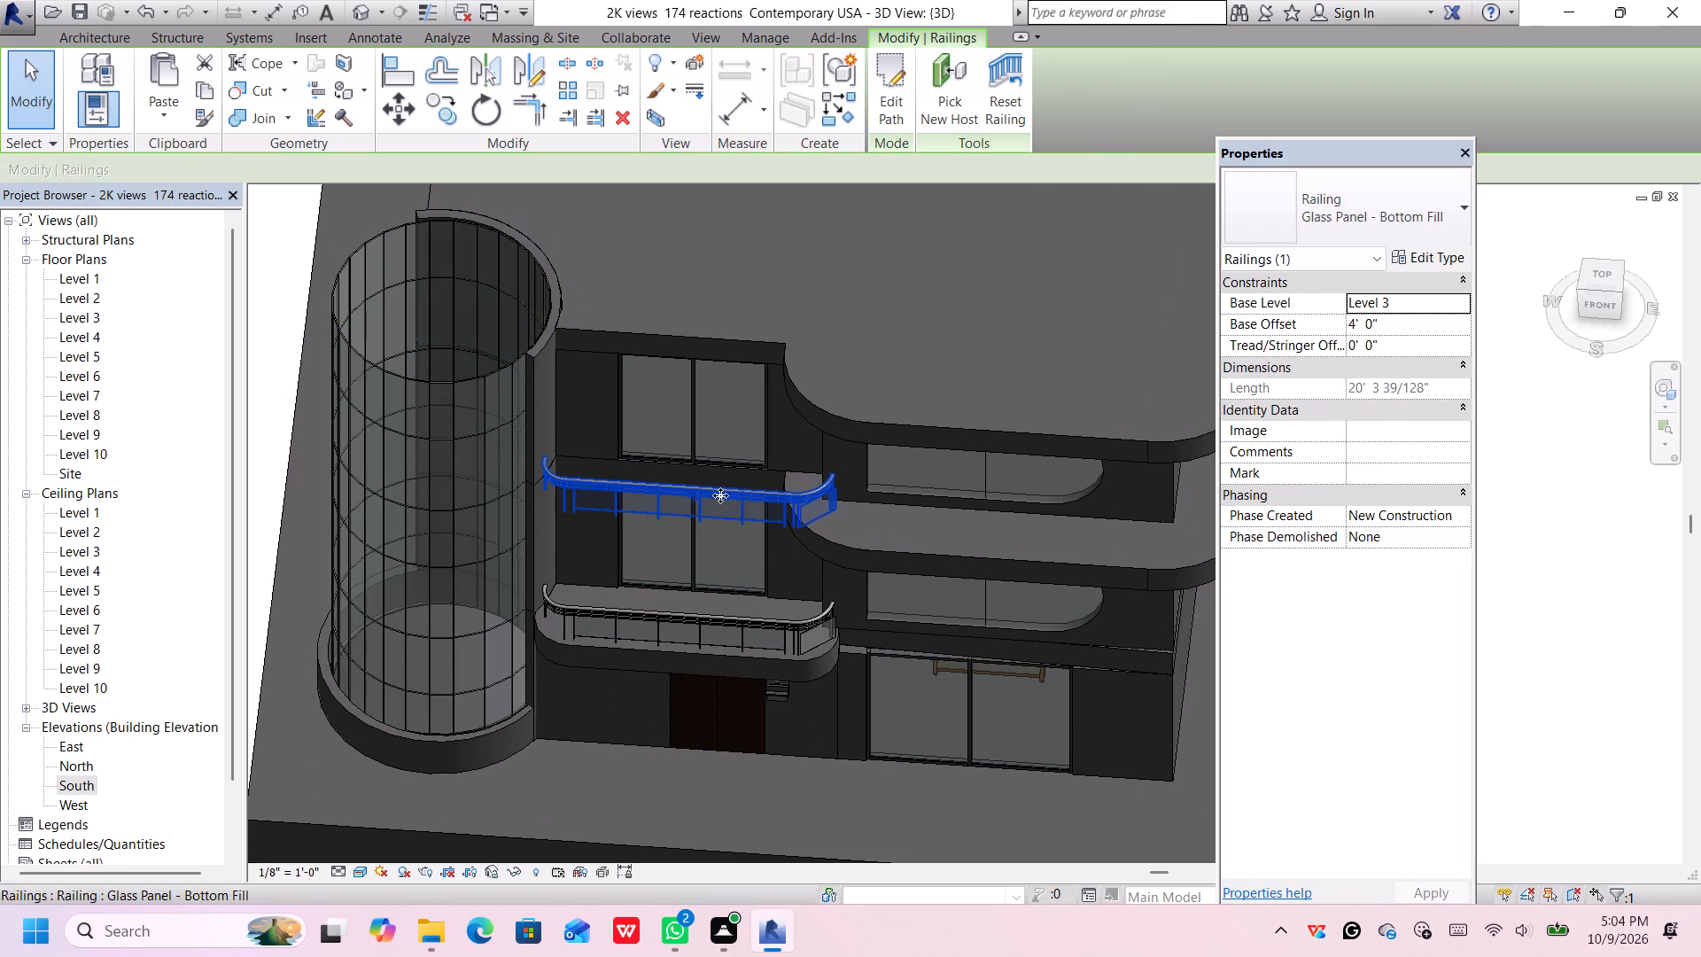
pyautogui.scroll(2, 729, 498)
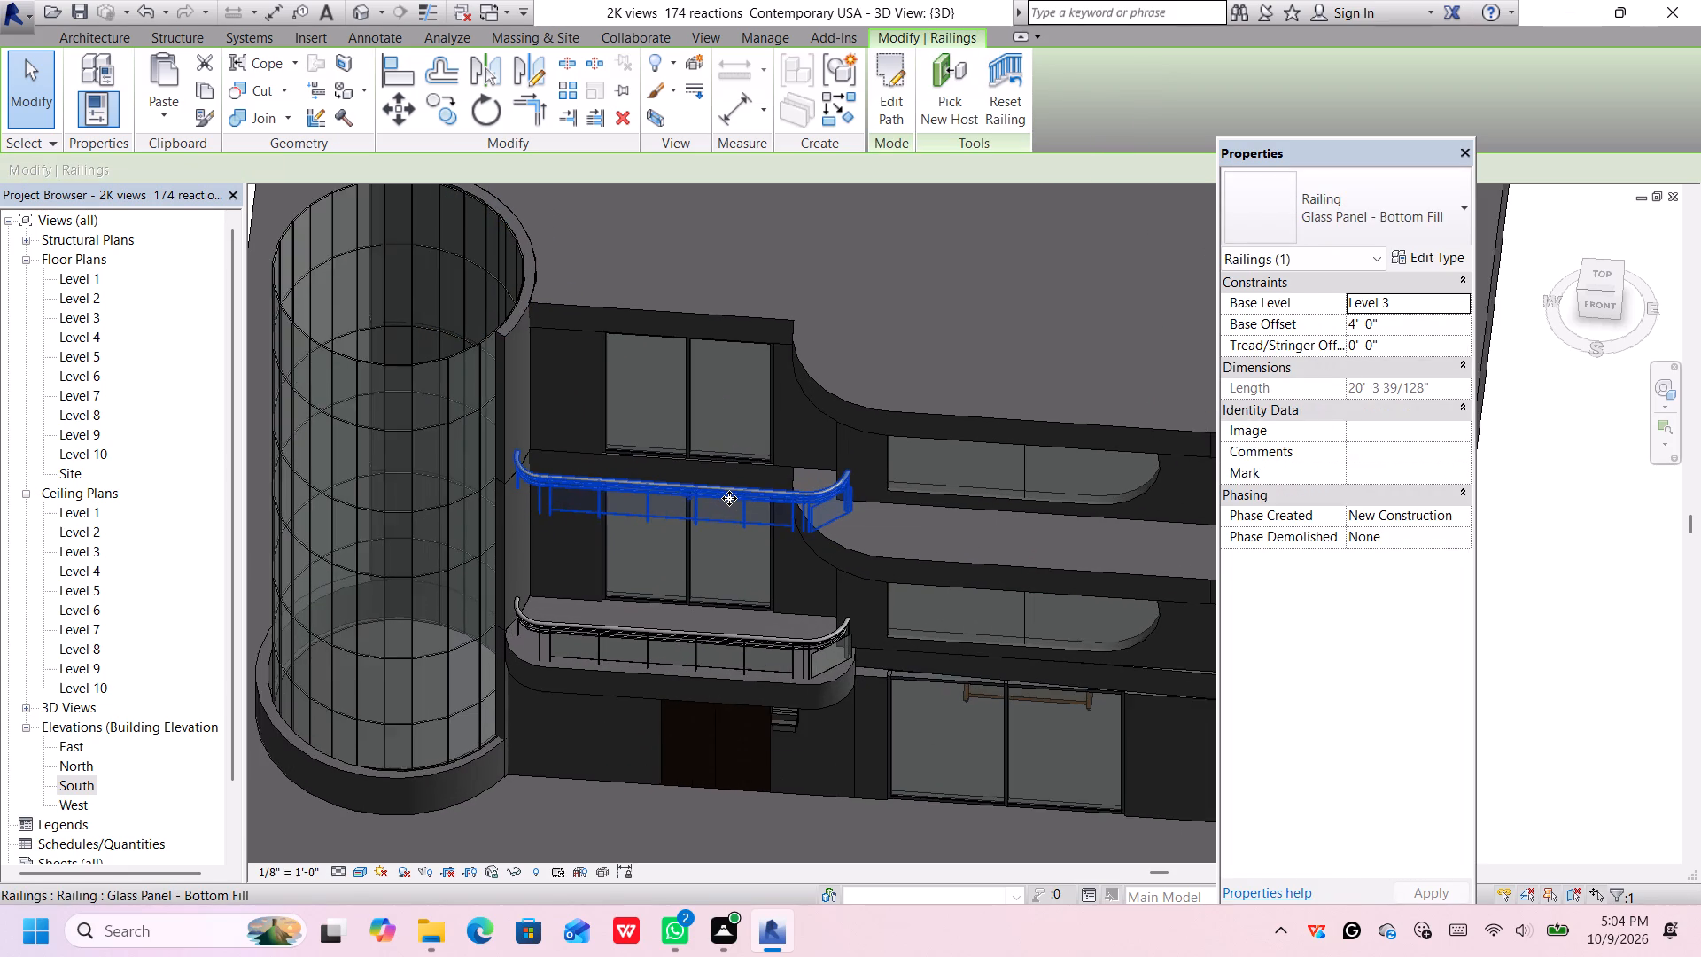
pyautogui.scroll(1, 729, 498)
pyautogui.scroll(-2, 729, 500)
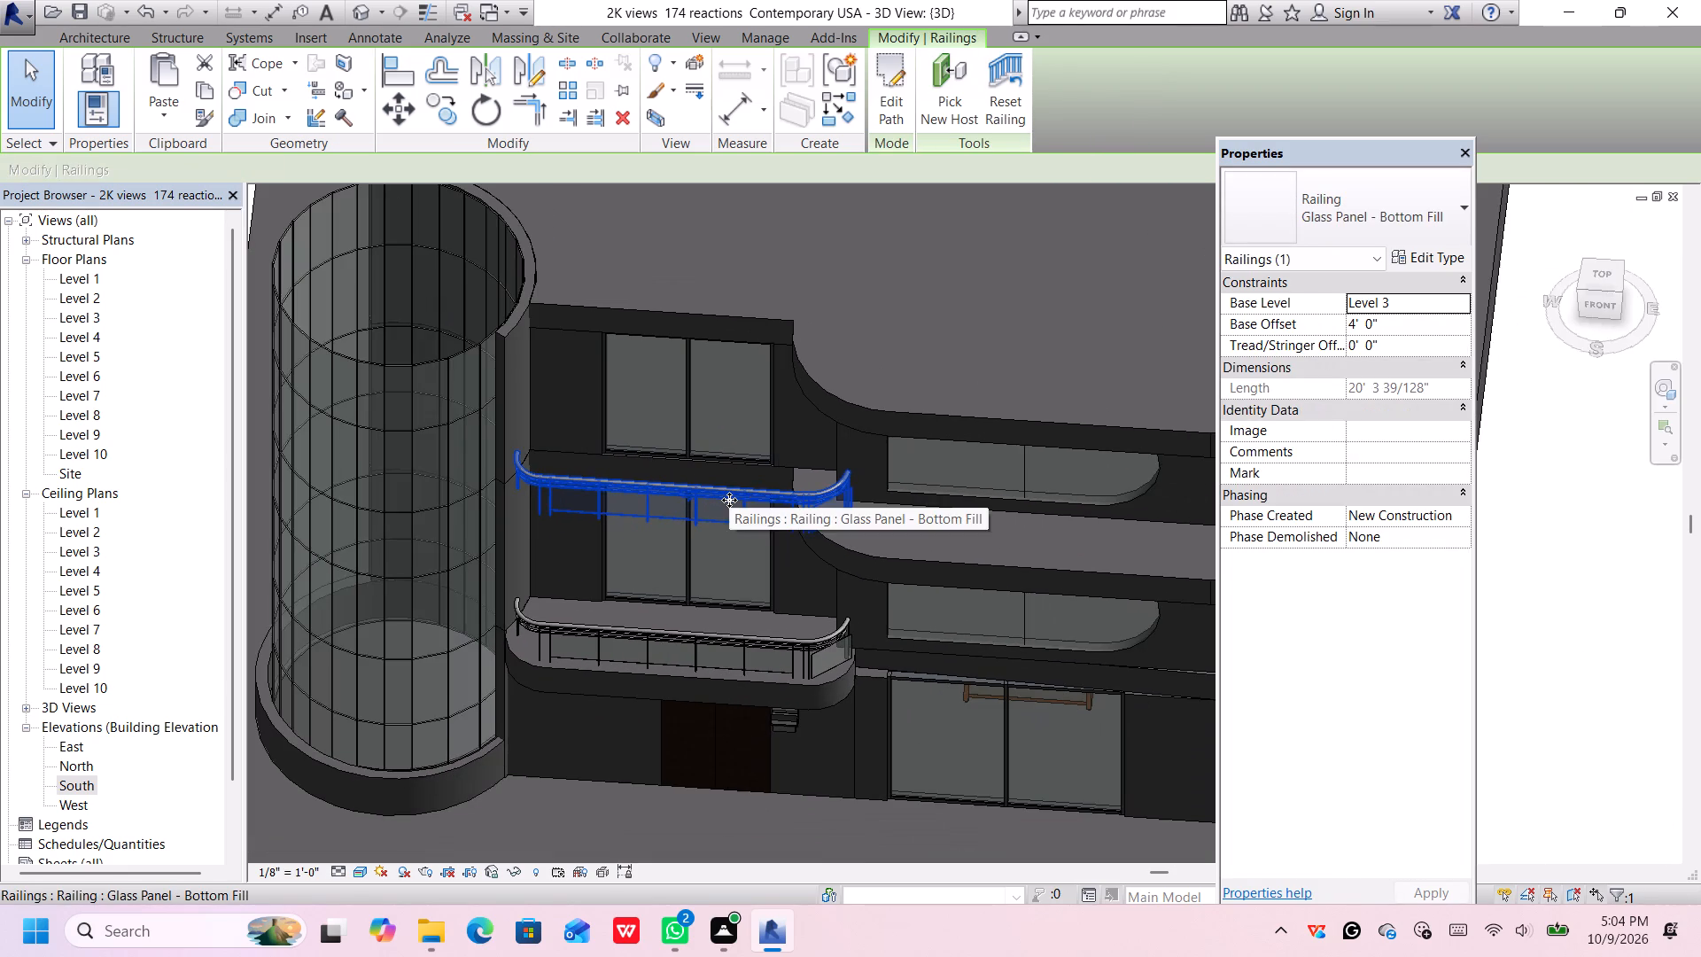
pyautogui.scroll(2, 729, 500)
pyautogui.press('Delete')
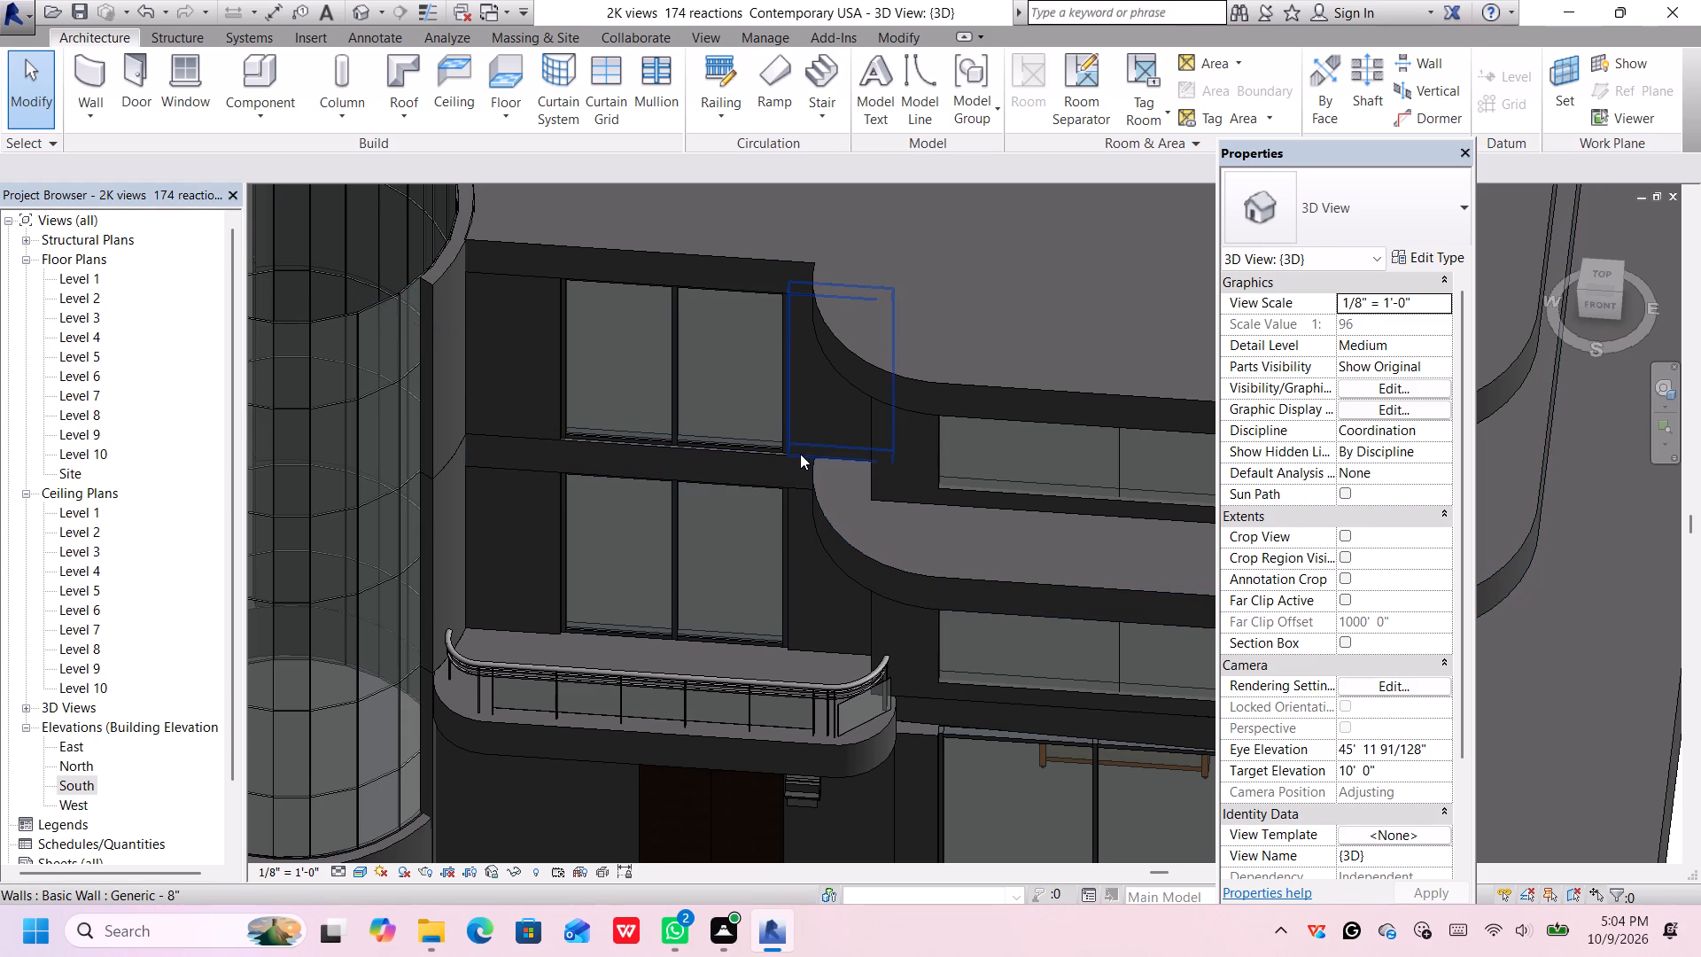
# Start a Generic - 2' floor and sketch a narrow rectangular boundary, about 25.7 SF, from the front wall's endpoint to the curved slab edge.
pyautogui.click(1609, 277)
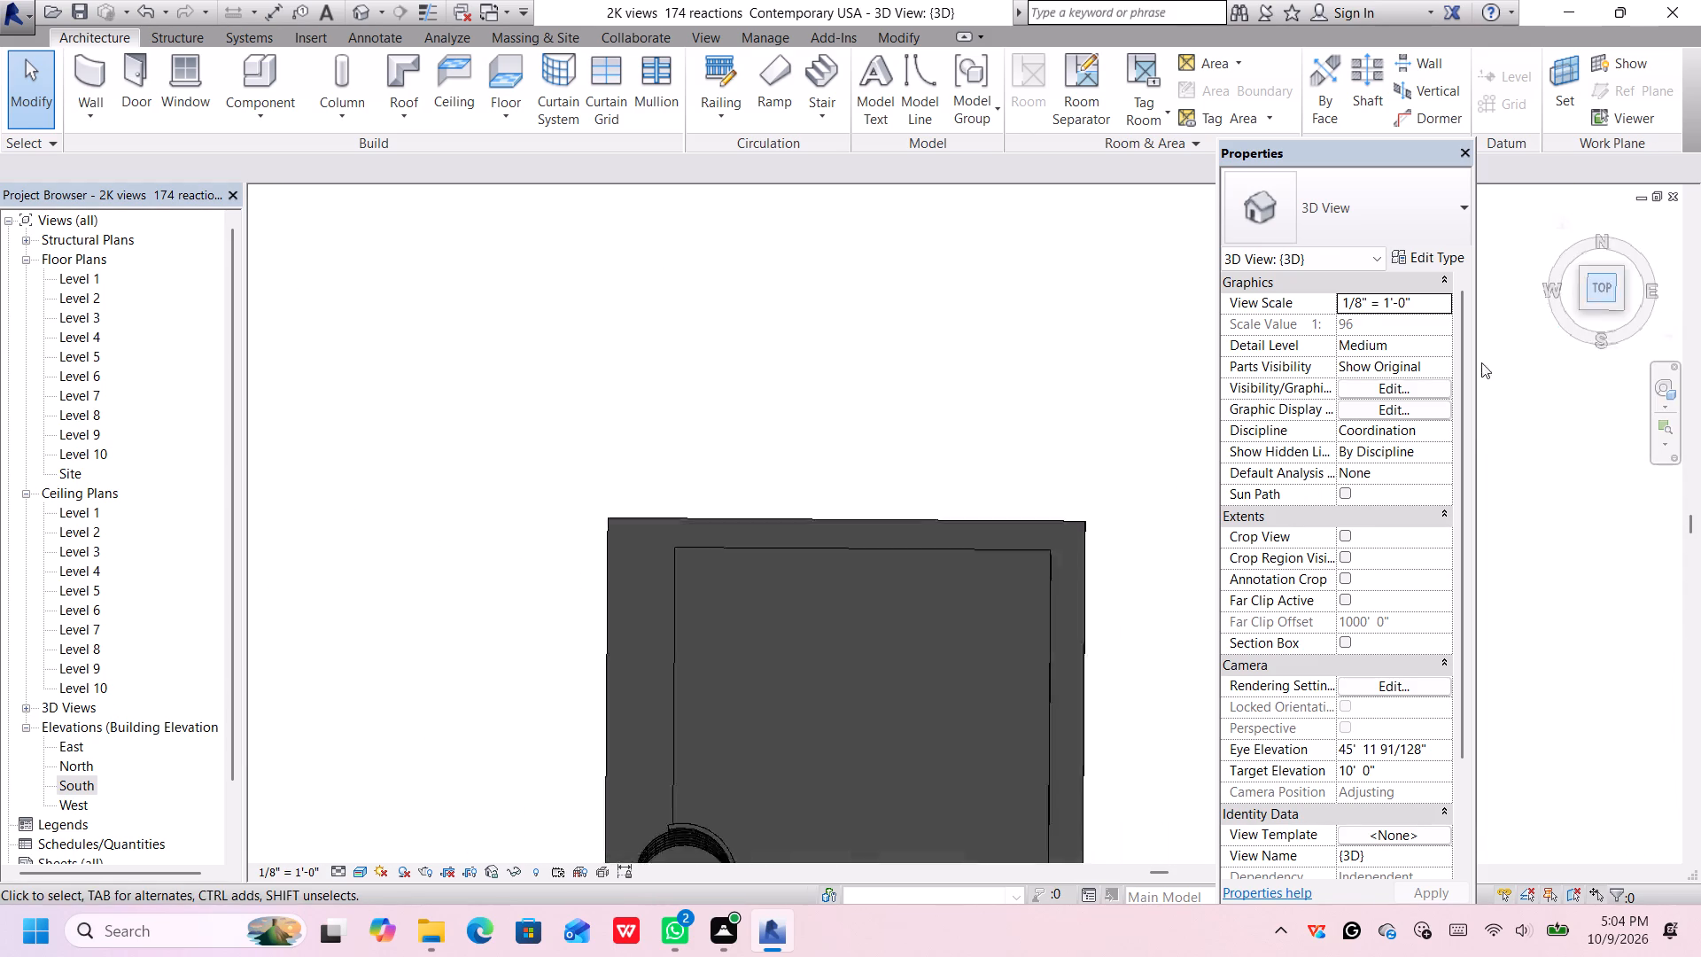
pyautogui.moveTo(1022, 657); pyautogui.dragTo(963, 559, button='middle')
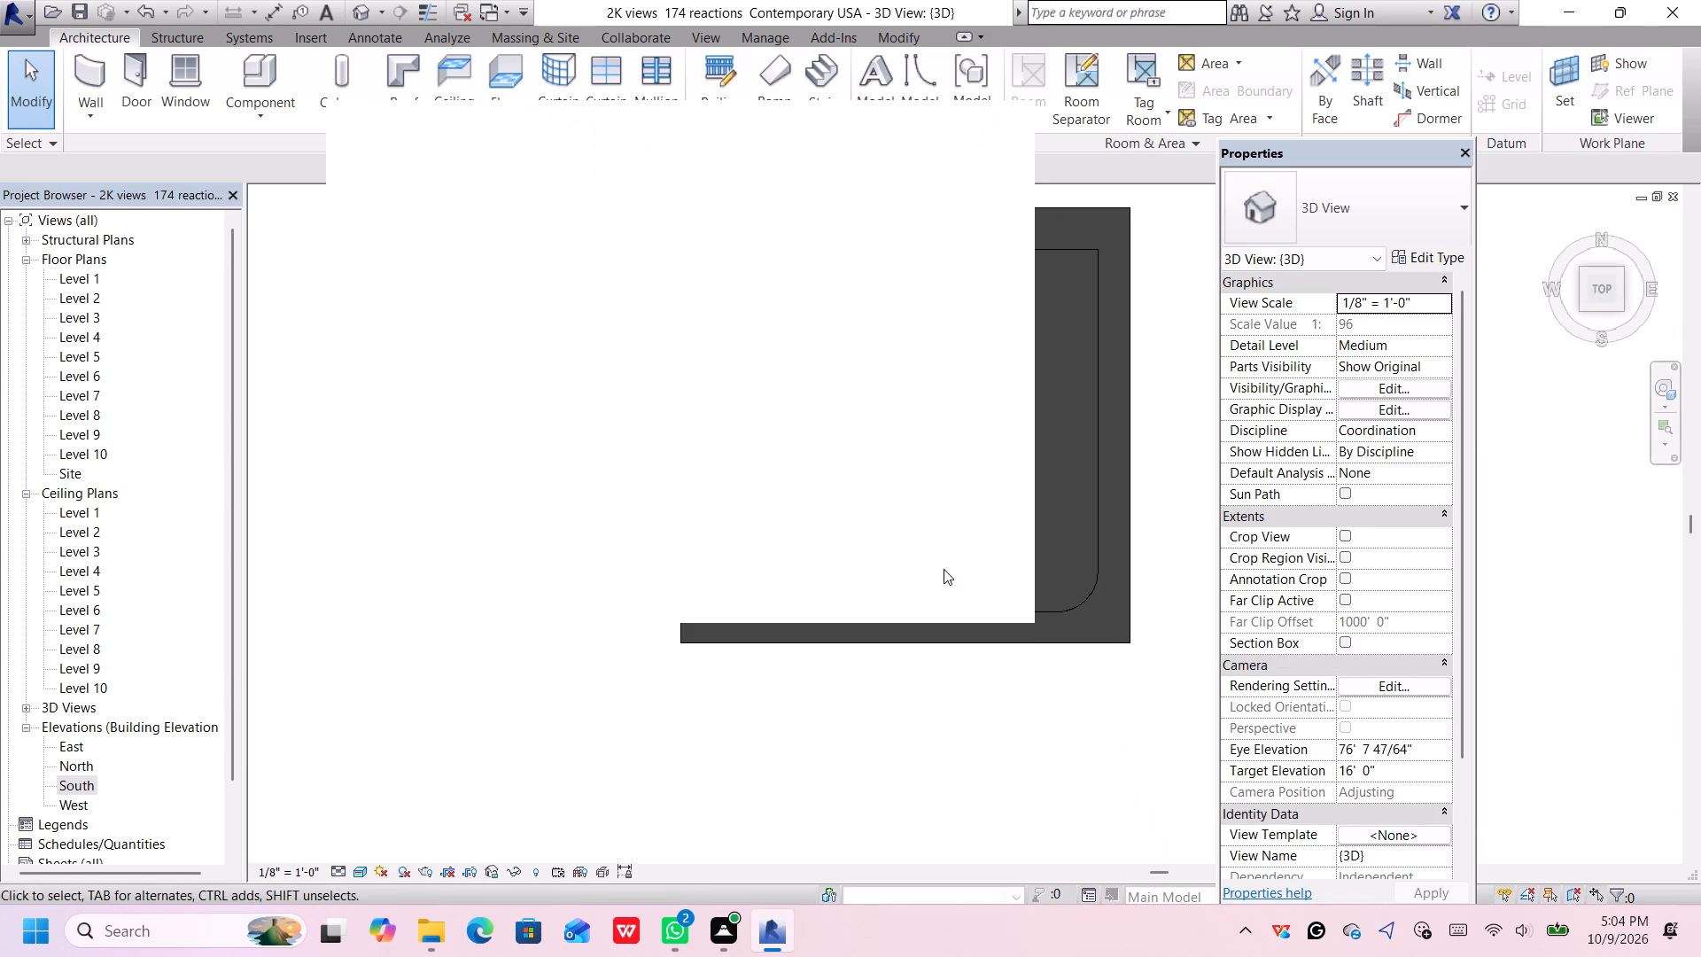
pyautogui.click(990, 126)
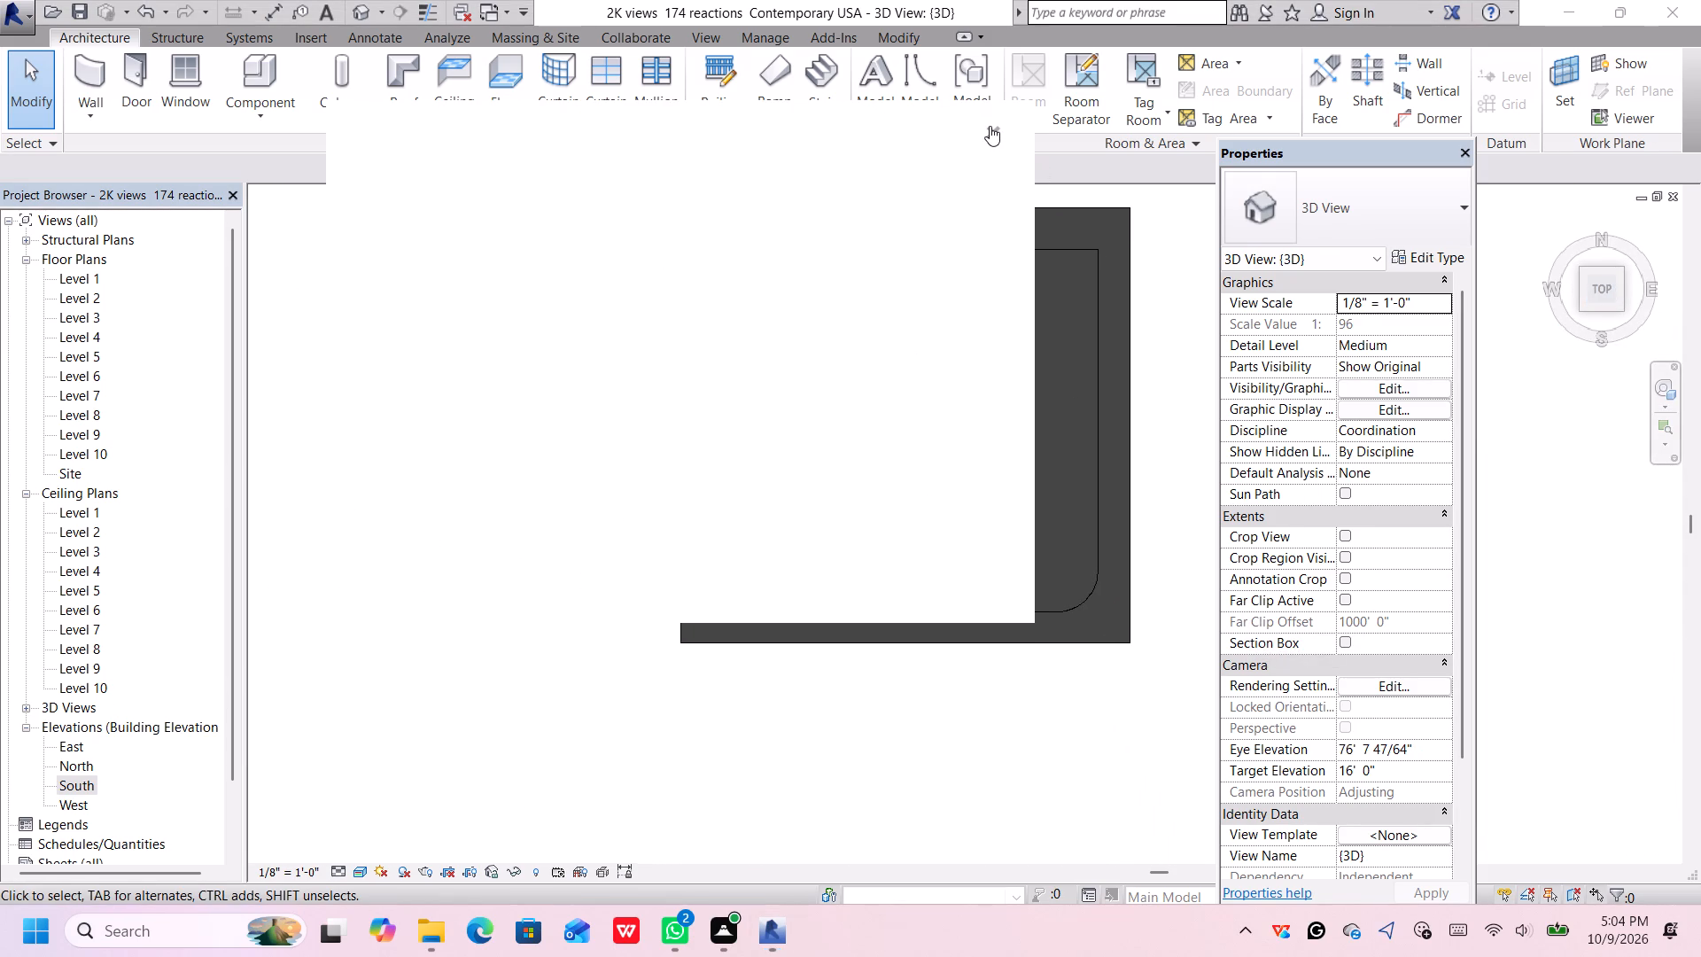
pyautogui.click(509, 72)
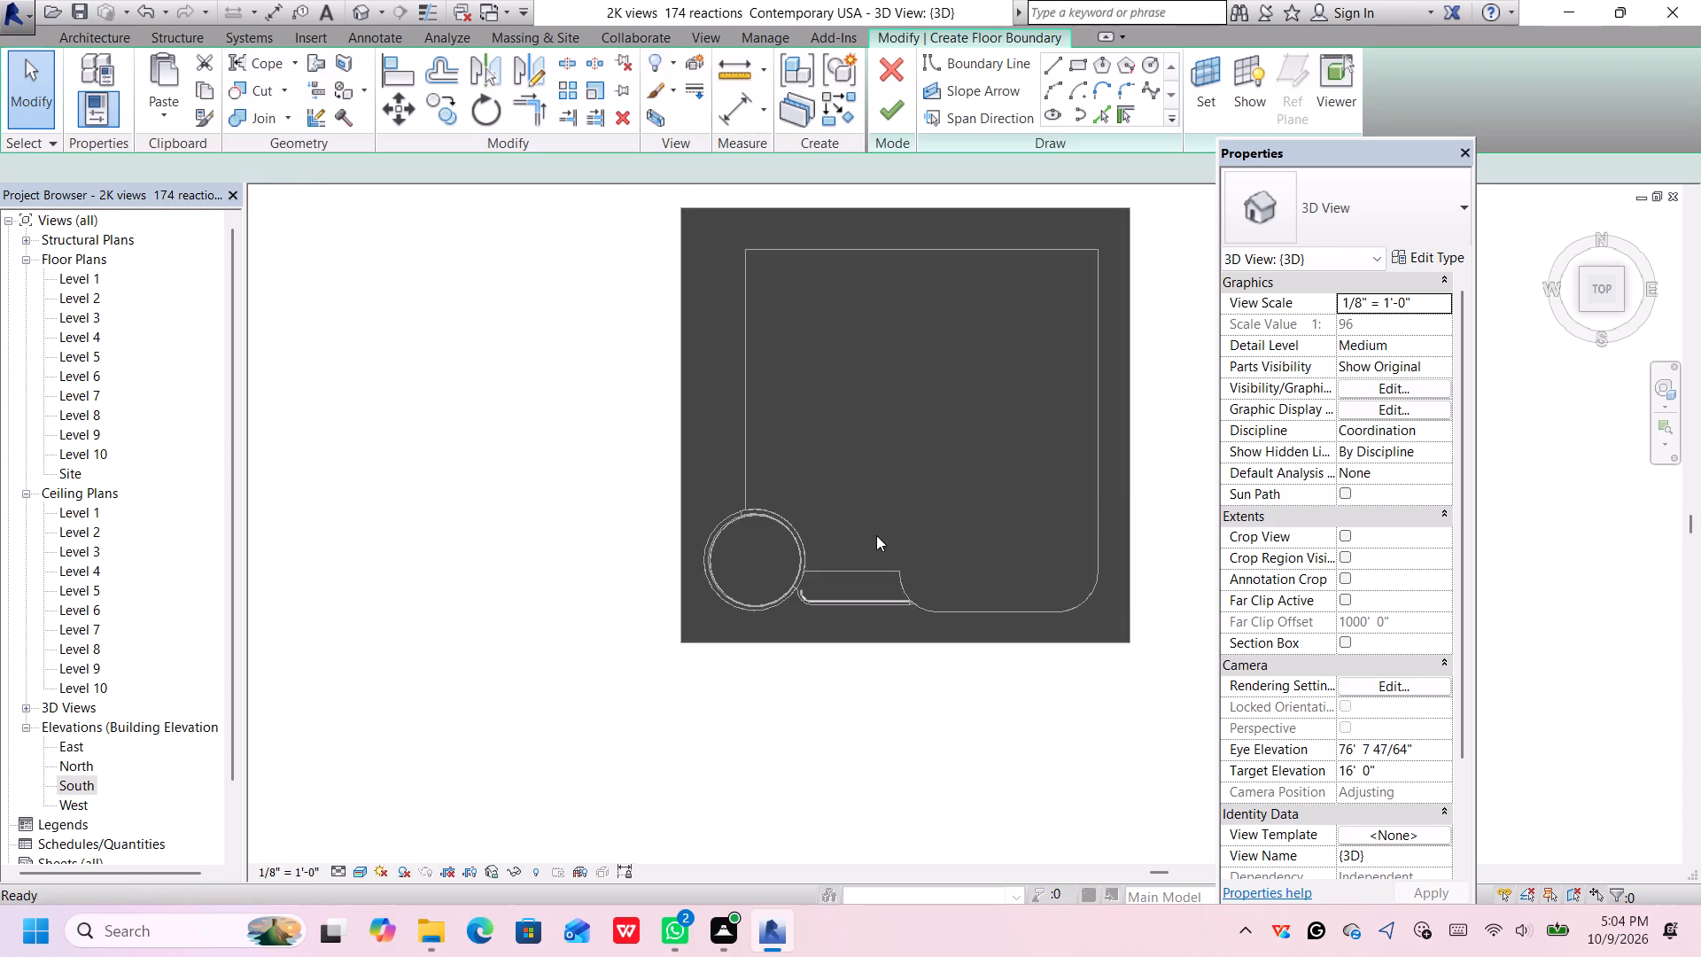
pyautogui.scroll(3, 870, 545)
pyautogui.moveTo(858, 562); pyautogui.dragTo(769, 438, button='middle')
pyautogui.moveTo(765, 432); pyautogui.dragTo(764, 416, button='middle')
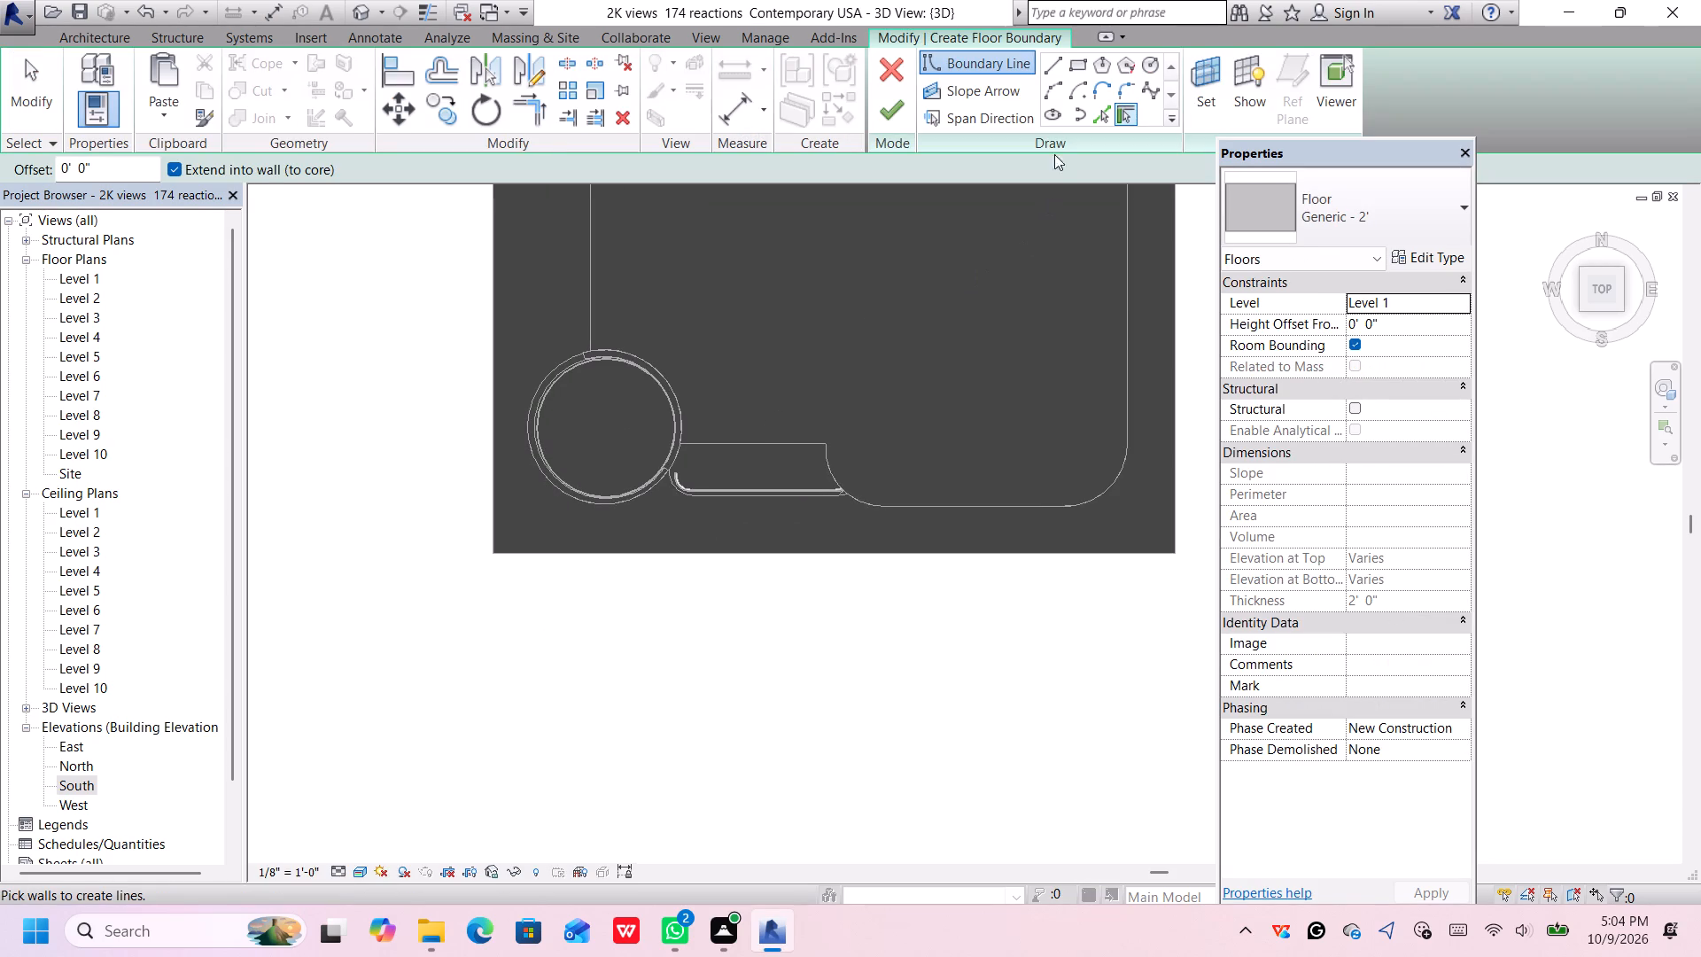
pyautogui.click(1077, 63)
pyautogui.scroll(4, 689, 523)
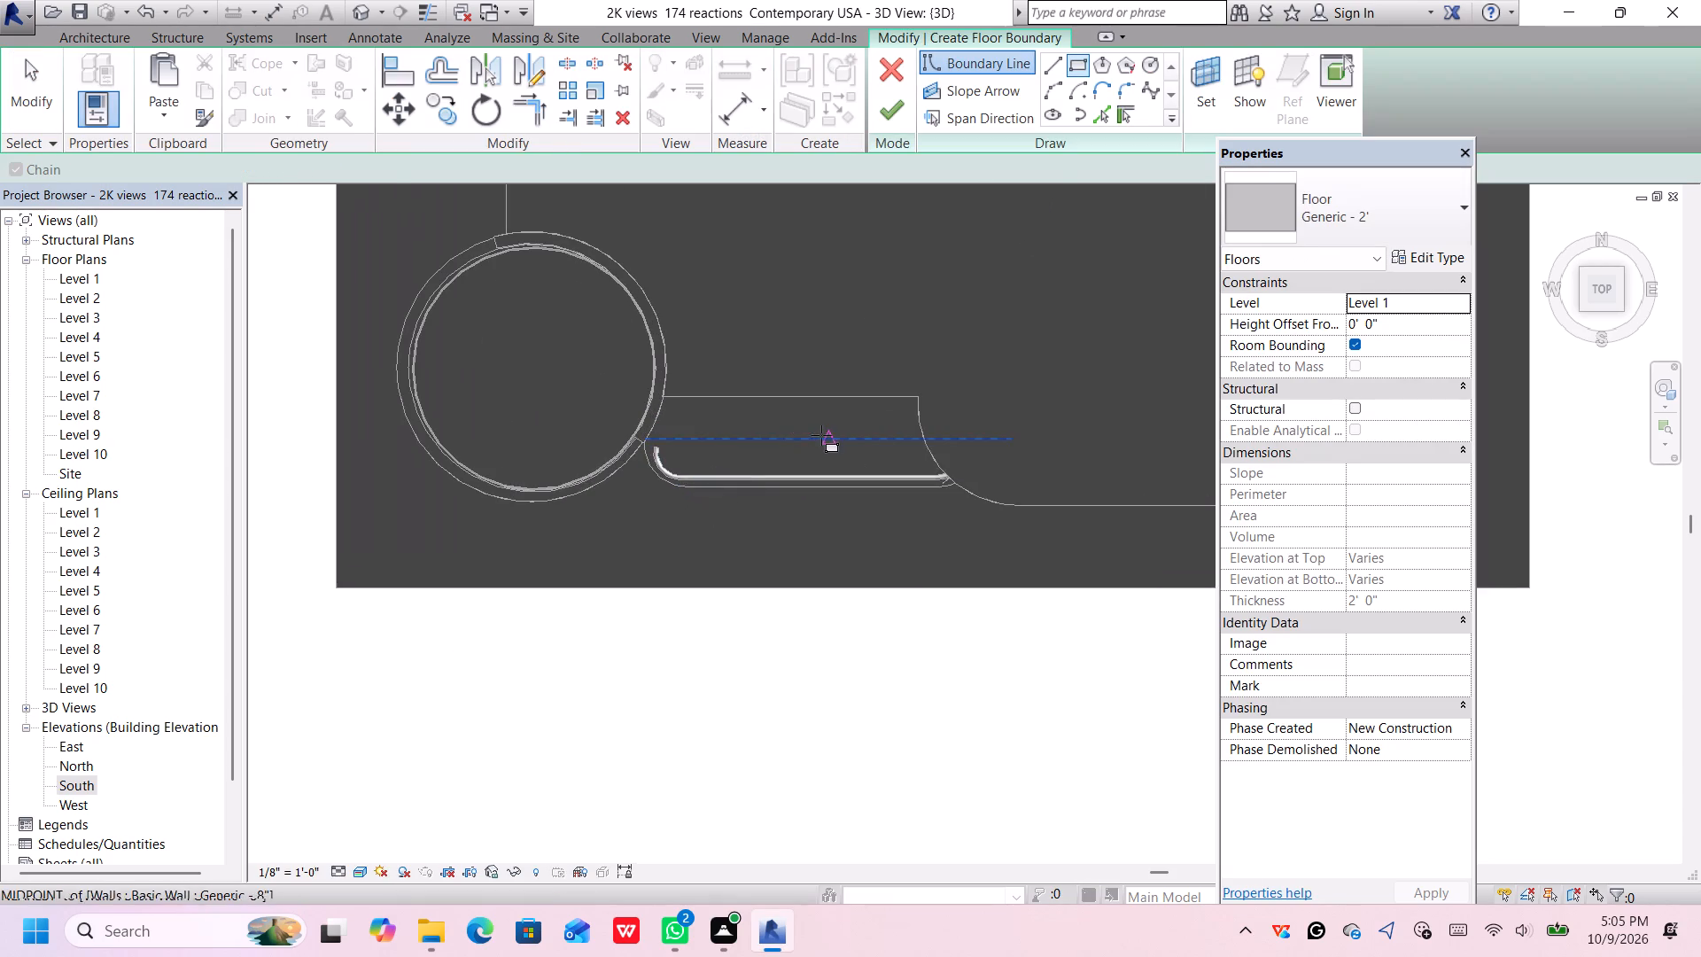
pyautogui.moveTo(820, 446); pyautogui.dragTo(809, 512, button='middle')
pyautogui.moveTo(804, 533); pyautogui.dragTo(801, 549, button='middle')
pyautogui.scroll(2, 850, 498)
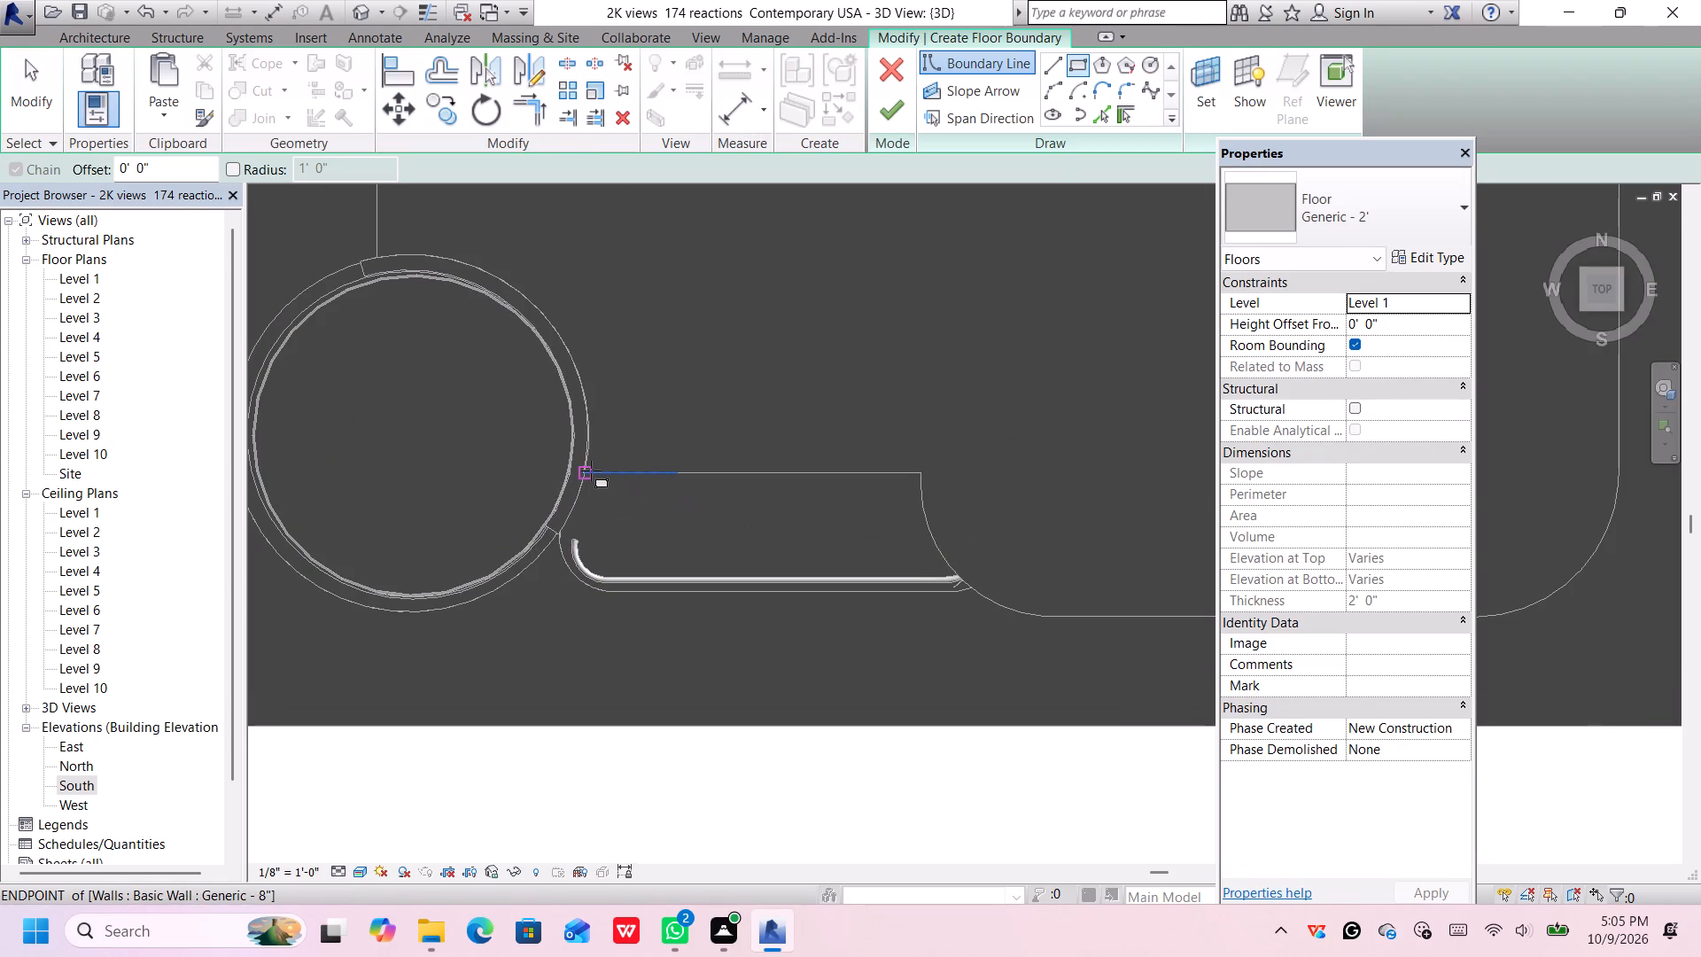
pyautogui.click(583, 473)
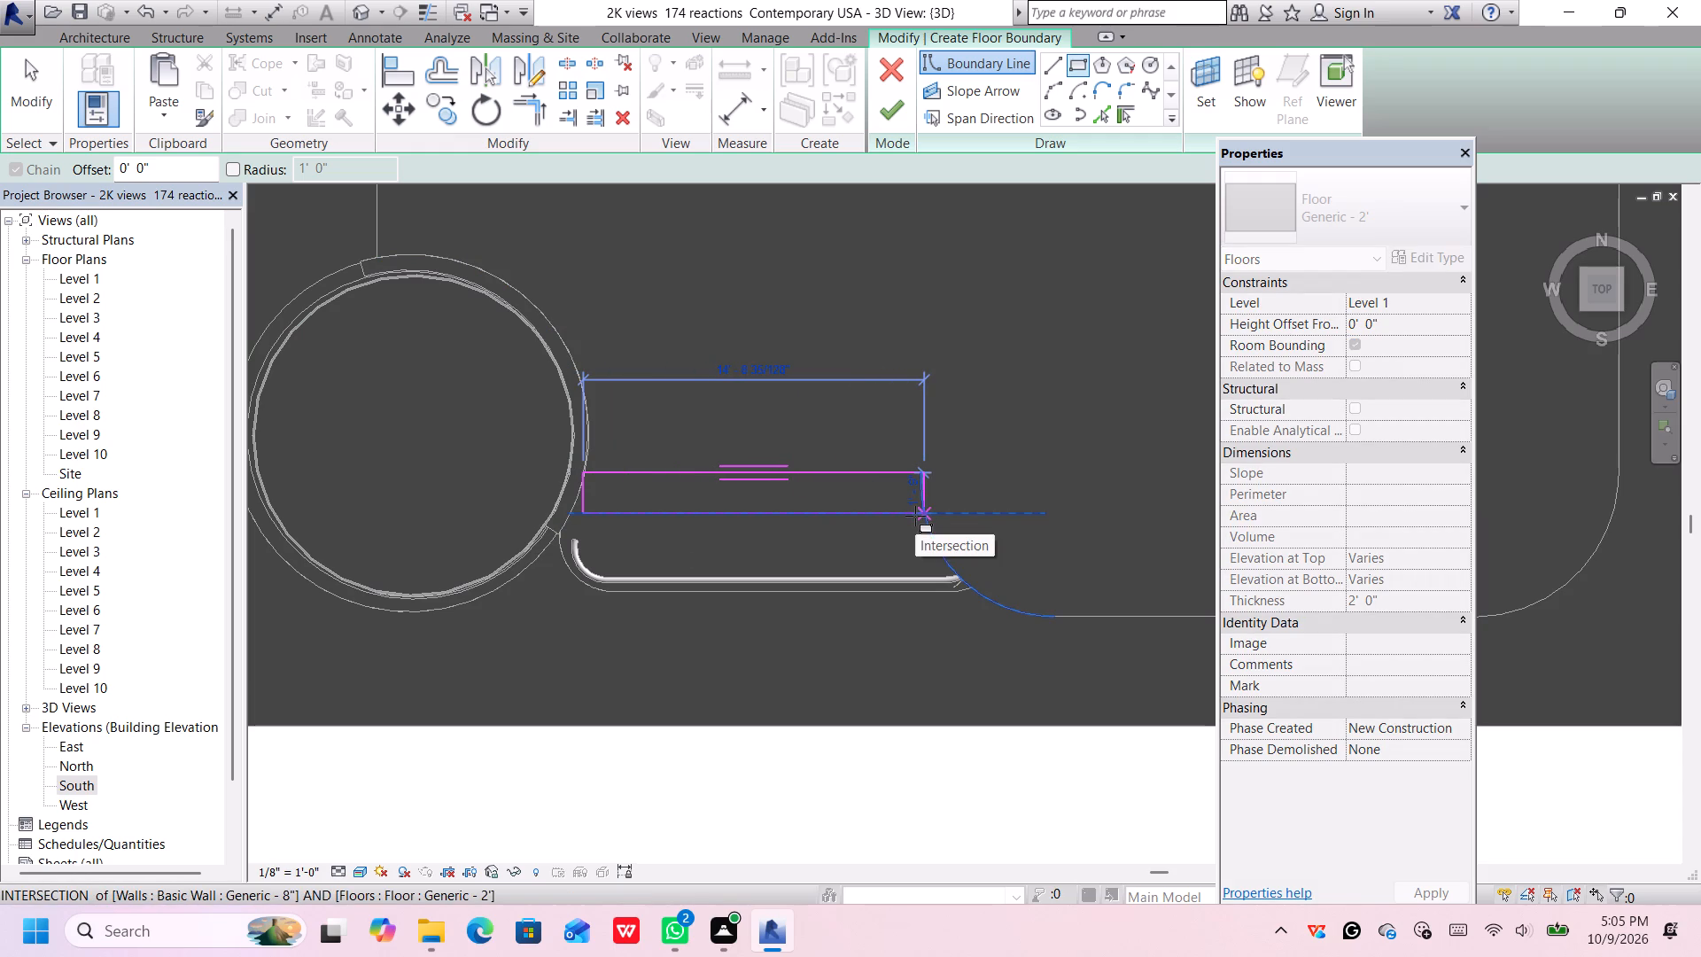
pyautogui.click(915, 516)
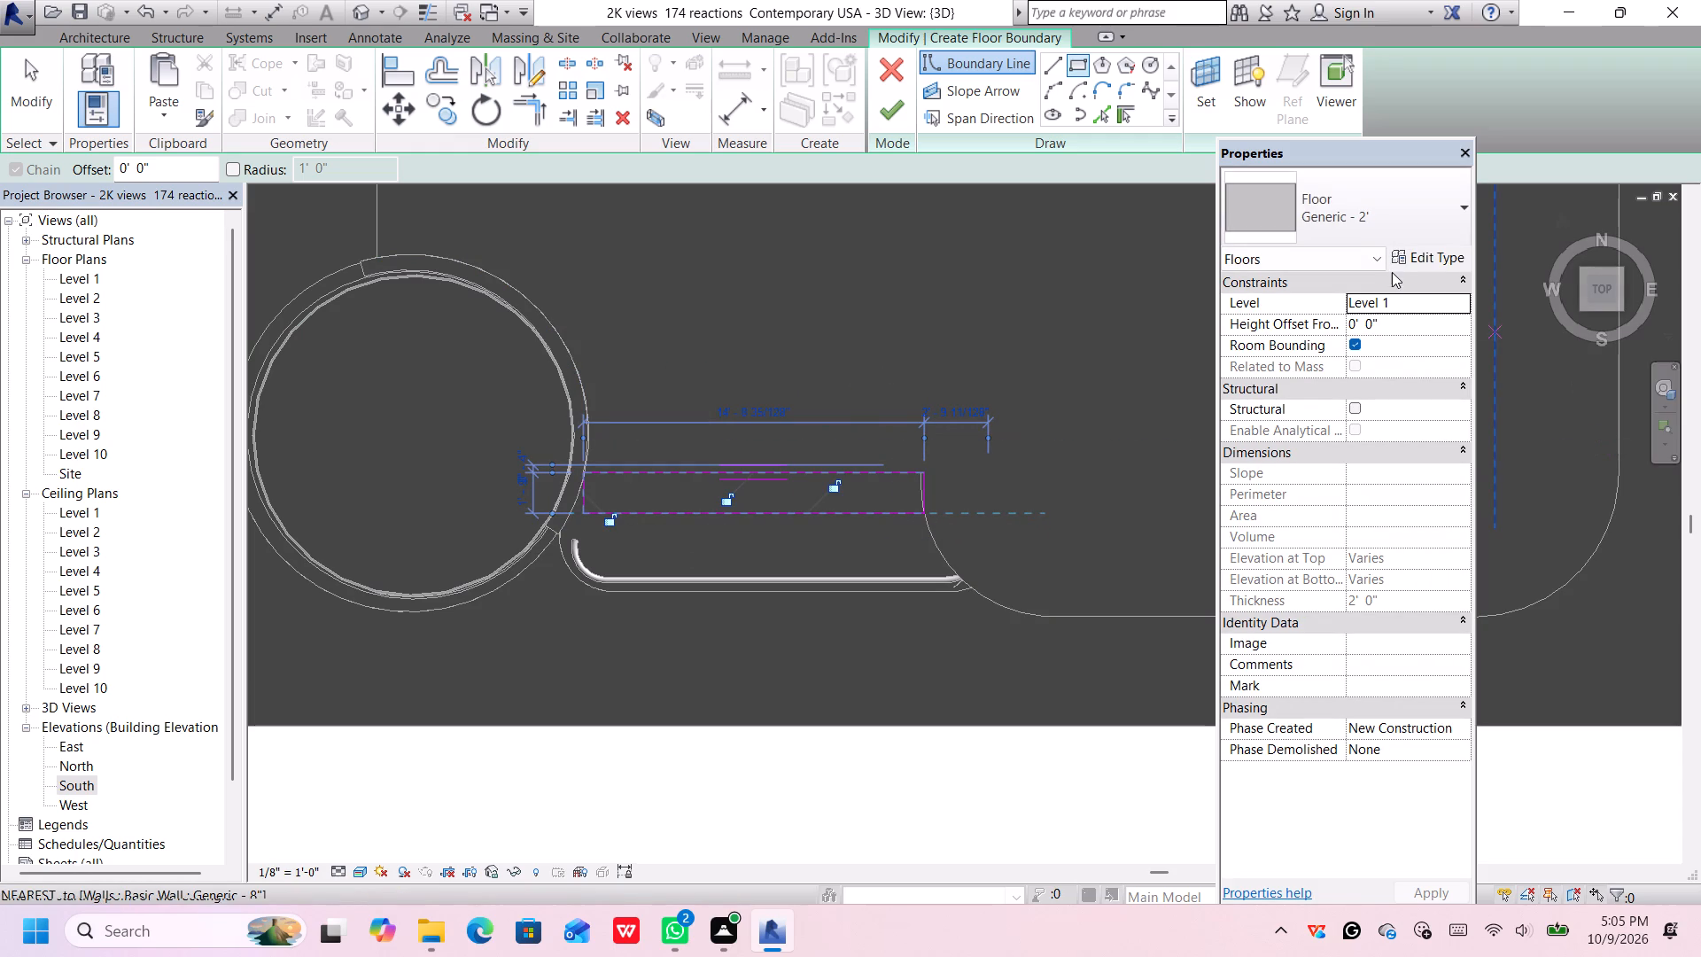
# Place the sketched floor on Level 2 with a height offset of 2' 0" and finish the boundary.
pyautogui.click(1448, 300)
pyautogui.click(1456, 305)
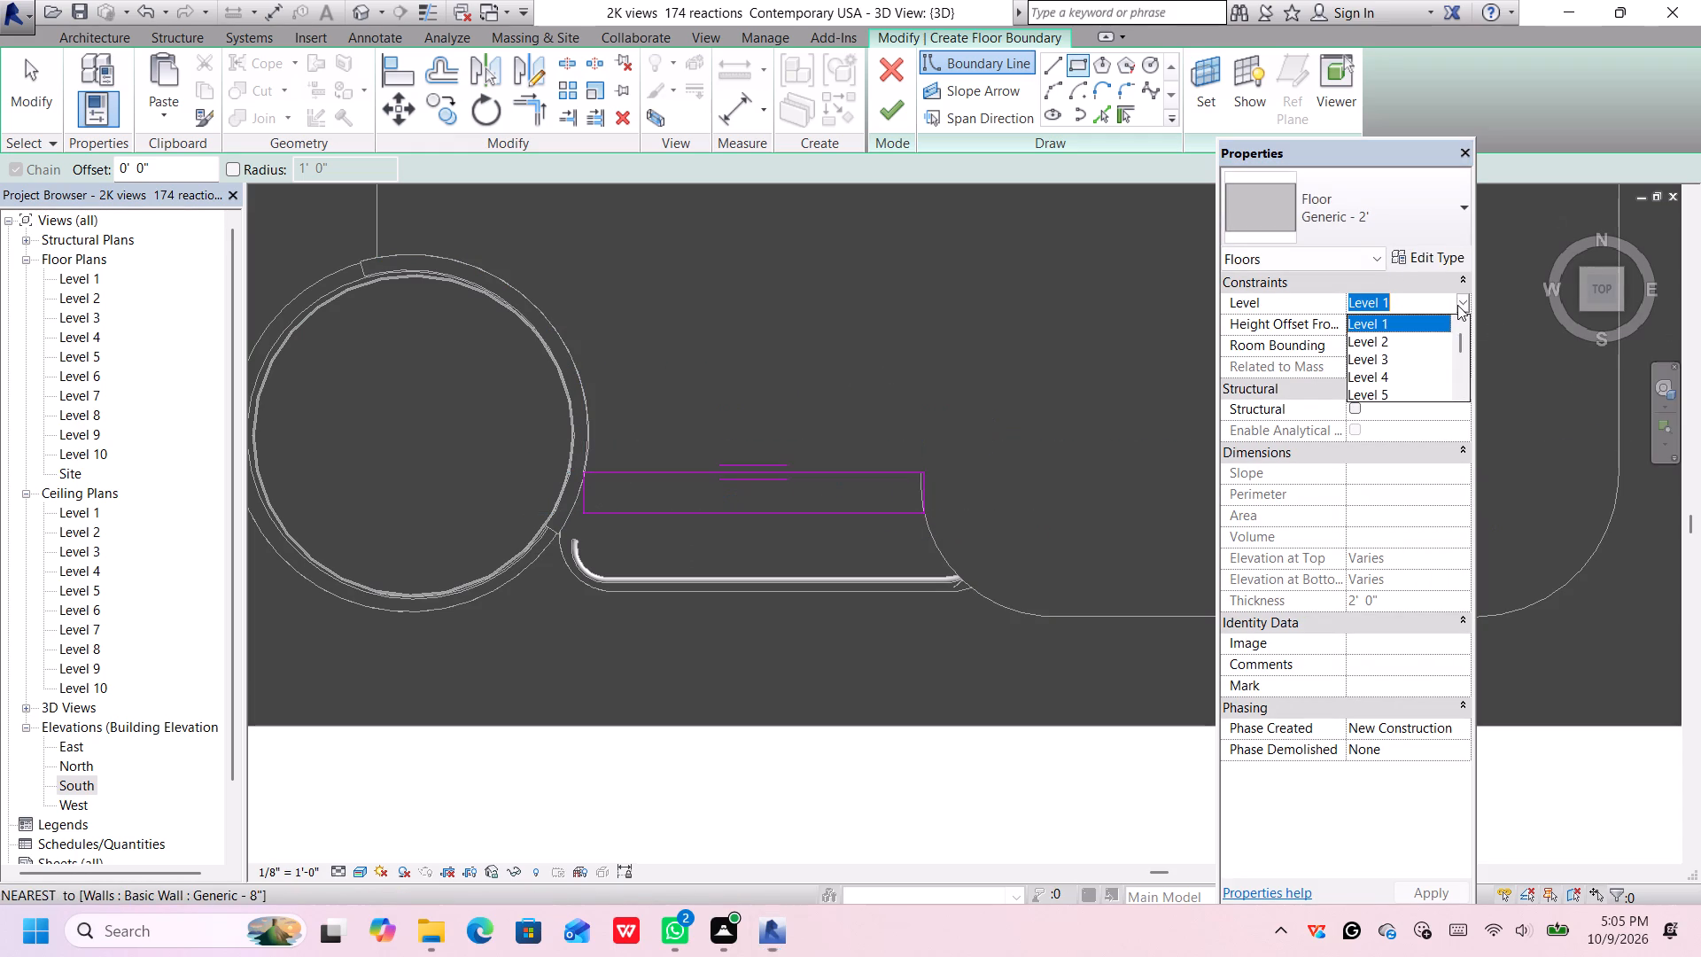
pyautogui.click(1415, 337)
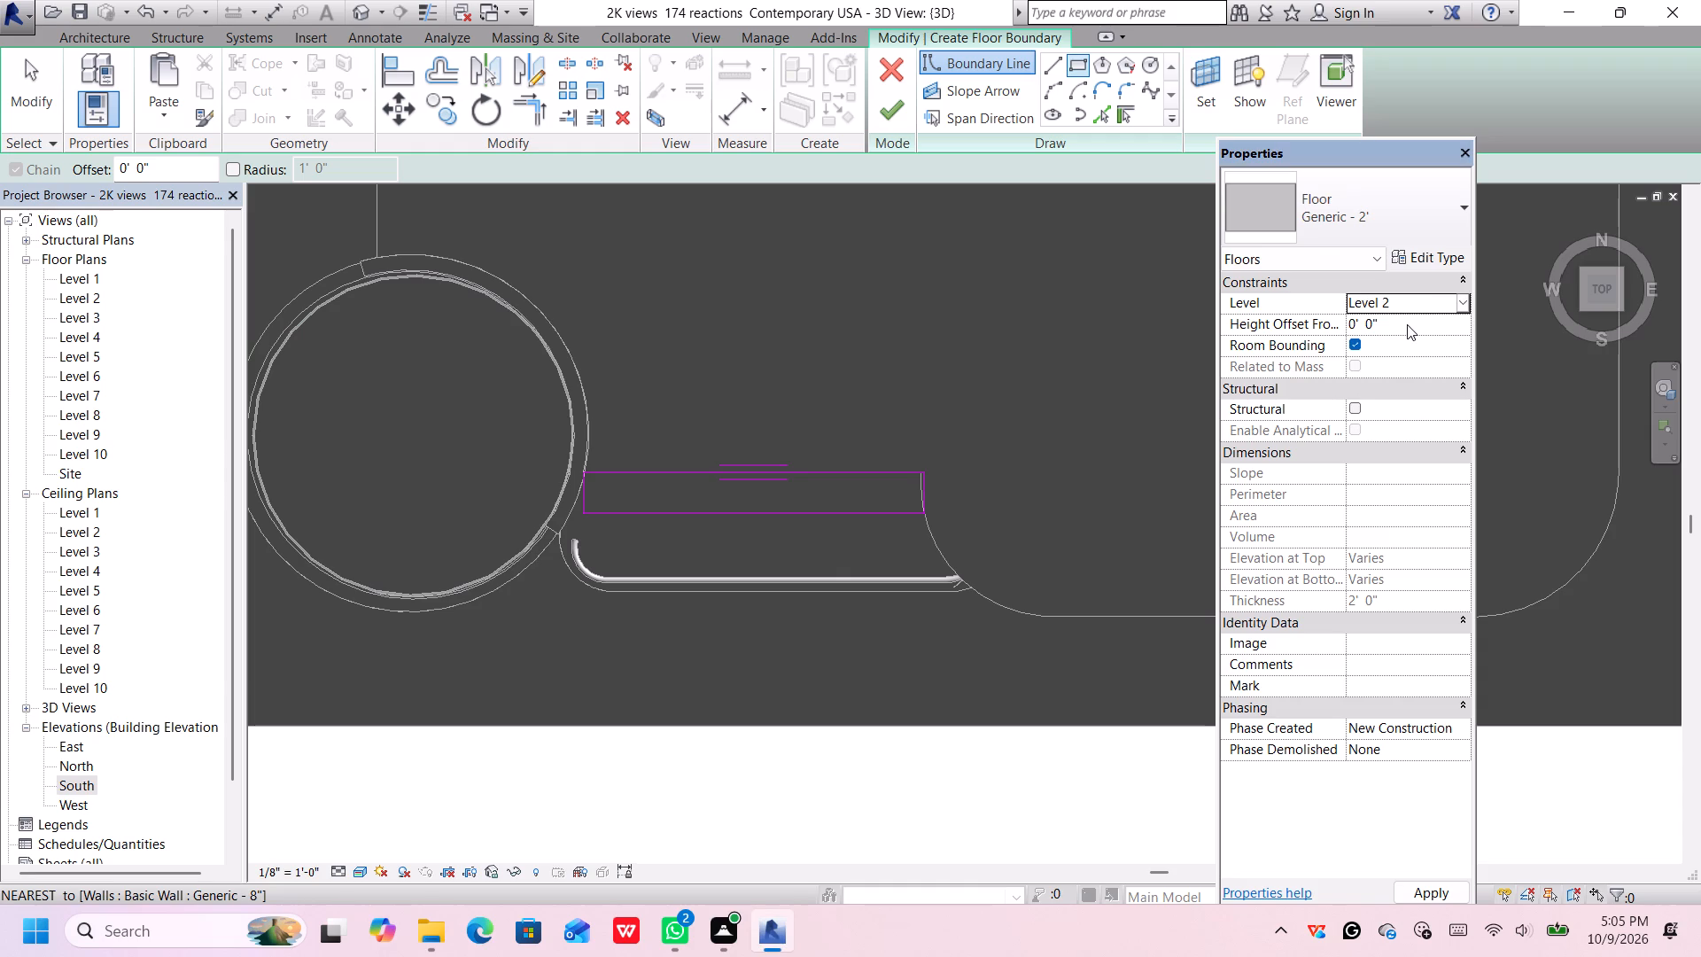
pyautogui.click(1407, 324)
pyautogui.press('BackSpace')
pyautogui.write("2'")
pyautogui.press('Return')
pyautogui.click(898, 109)
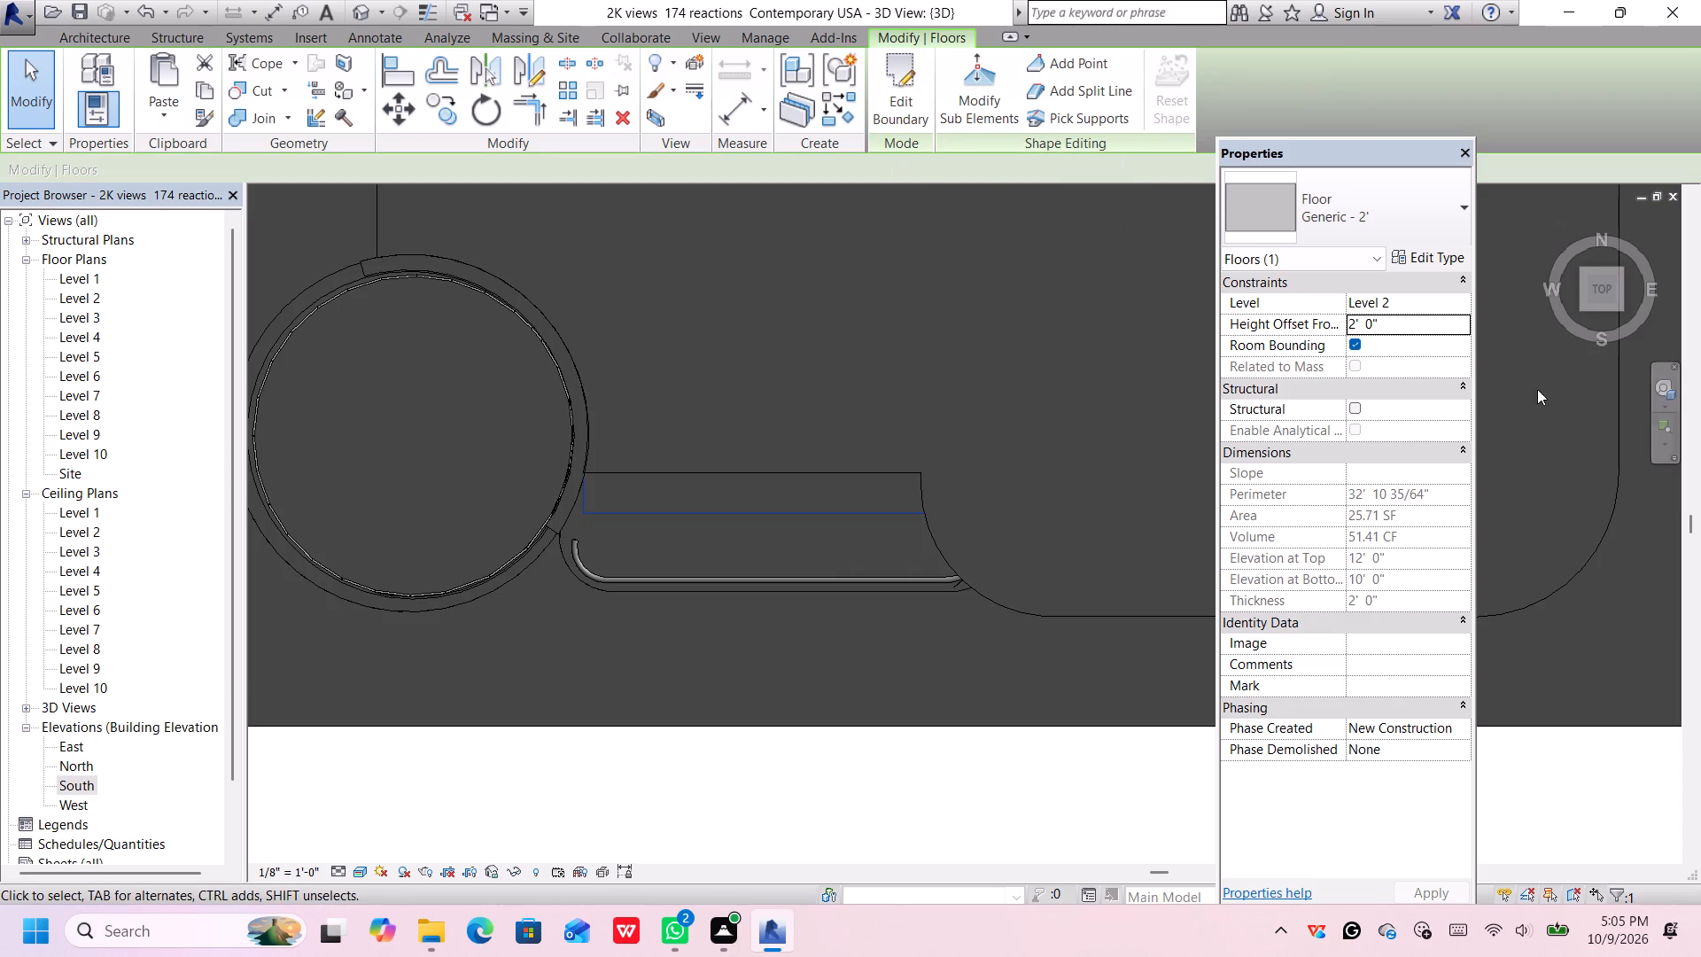
# Move the new floor strip to Level 3 and set its height offset from level to 4' 0".
pyautogui.click(1582, 305)
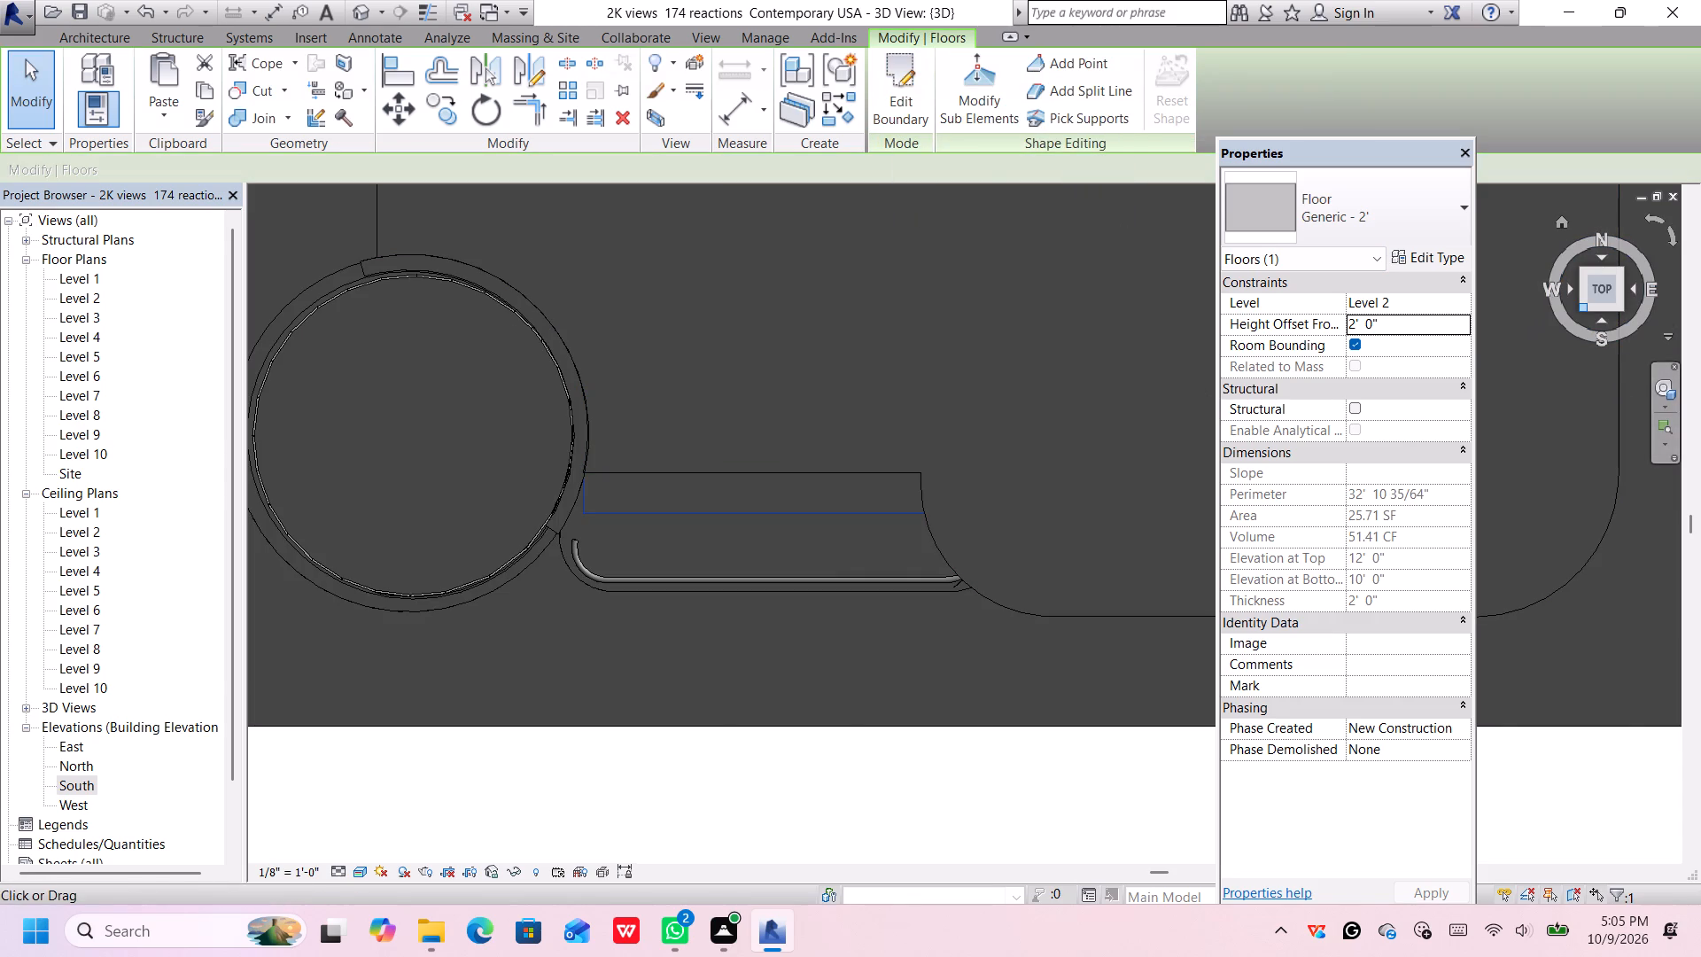
pyautogui.scroll(-1, 1101, 450)
pyautogui.scroll(1, 1101, 450)
pyautogui.scroll(-4, 1101, 450)
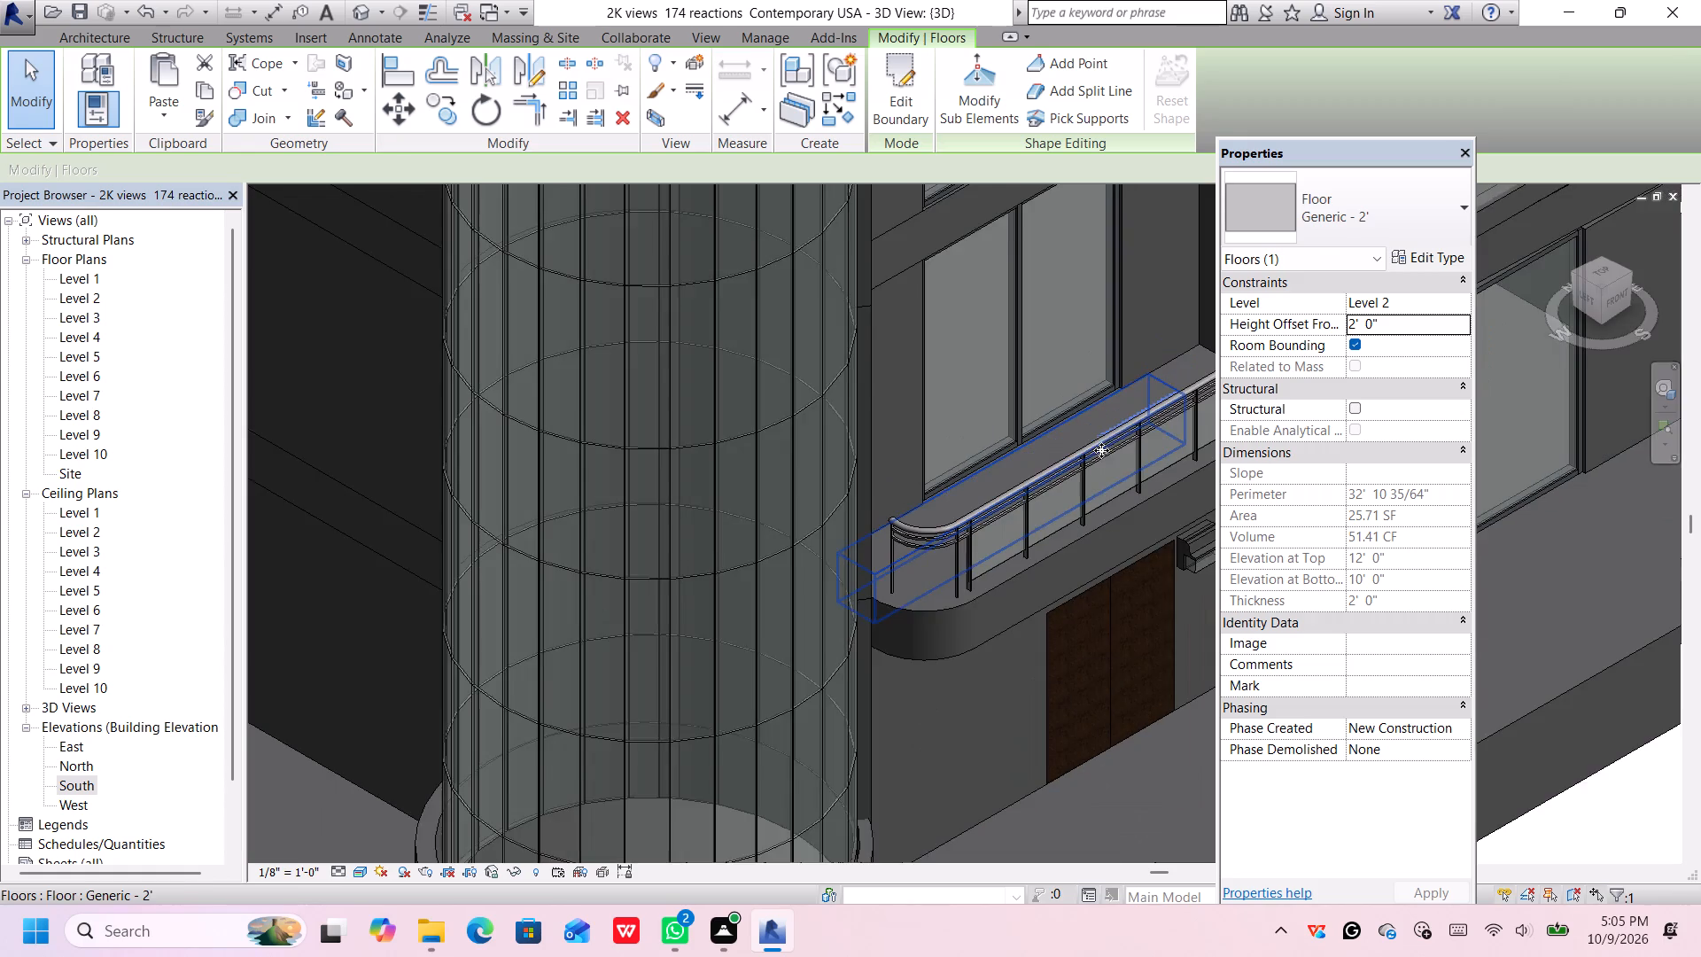
pyautogui.moveTo(1097, 450); pyautogui.dragTo(830, 433, button='middle')
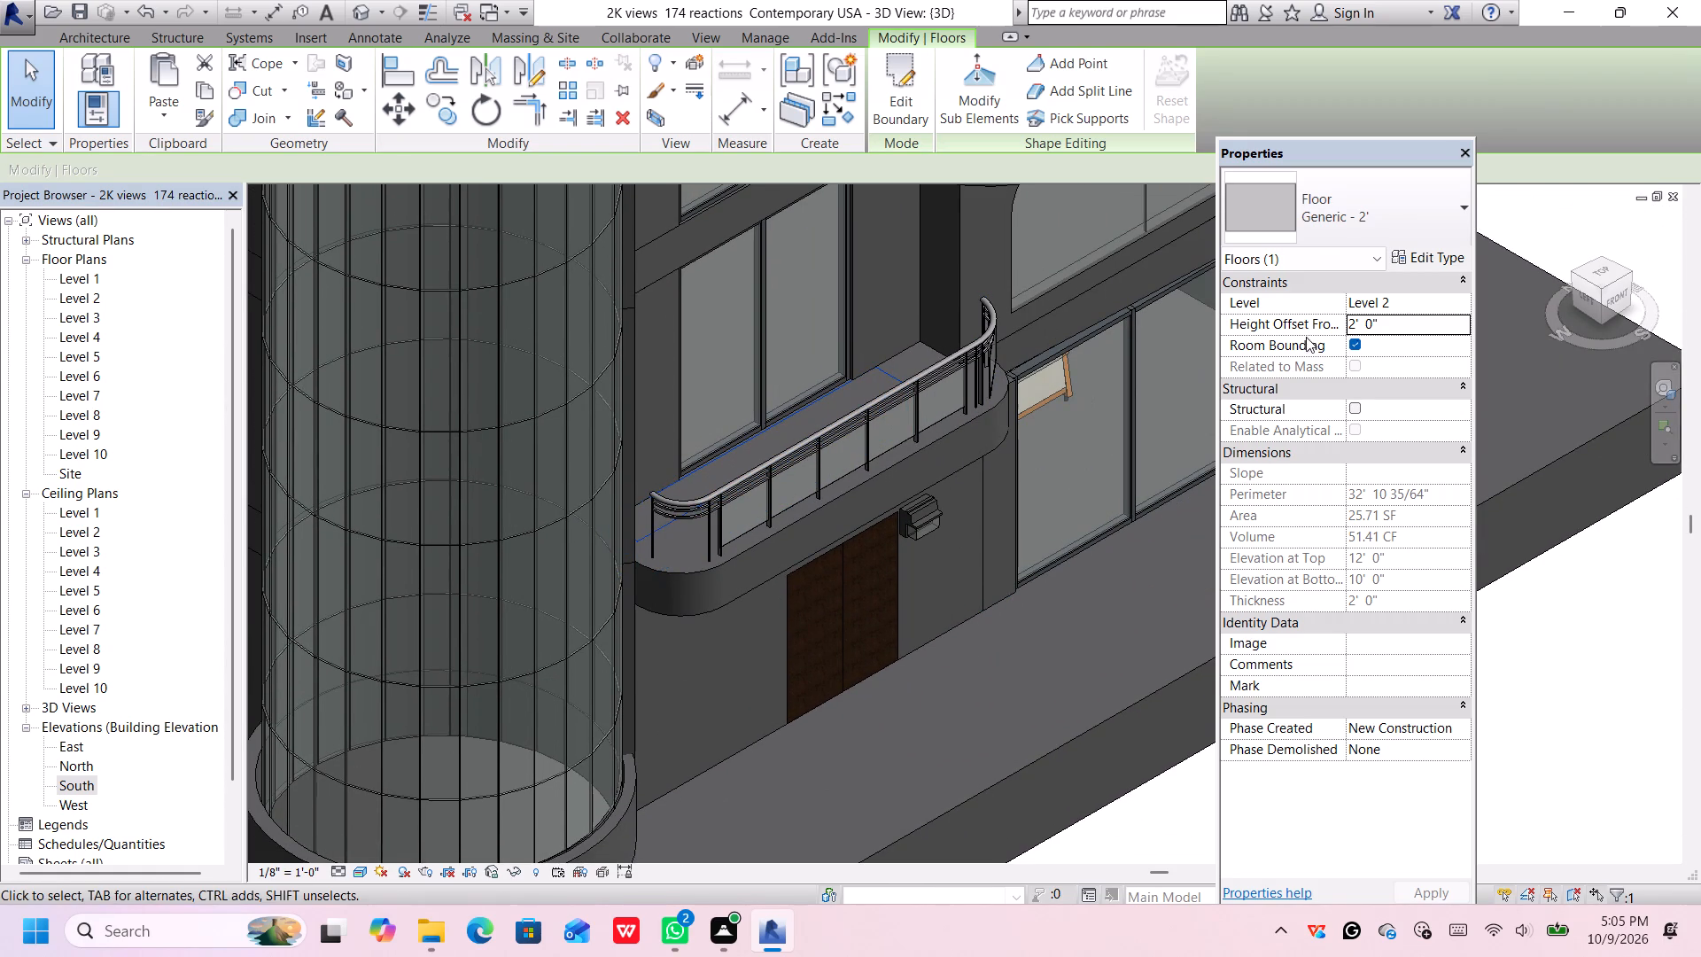
pyautogui.click(1433, 313)
pyautogui.click(1461, 297)
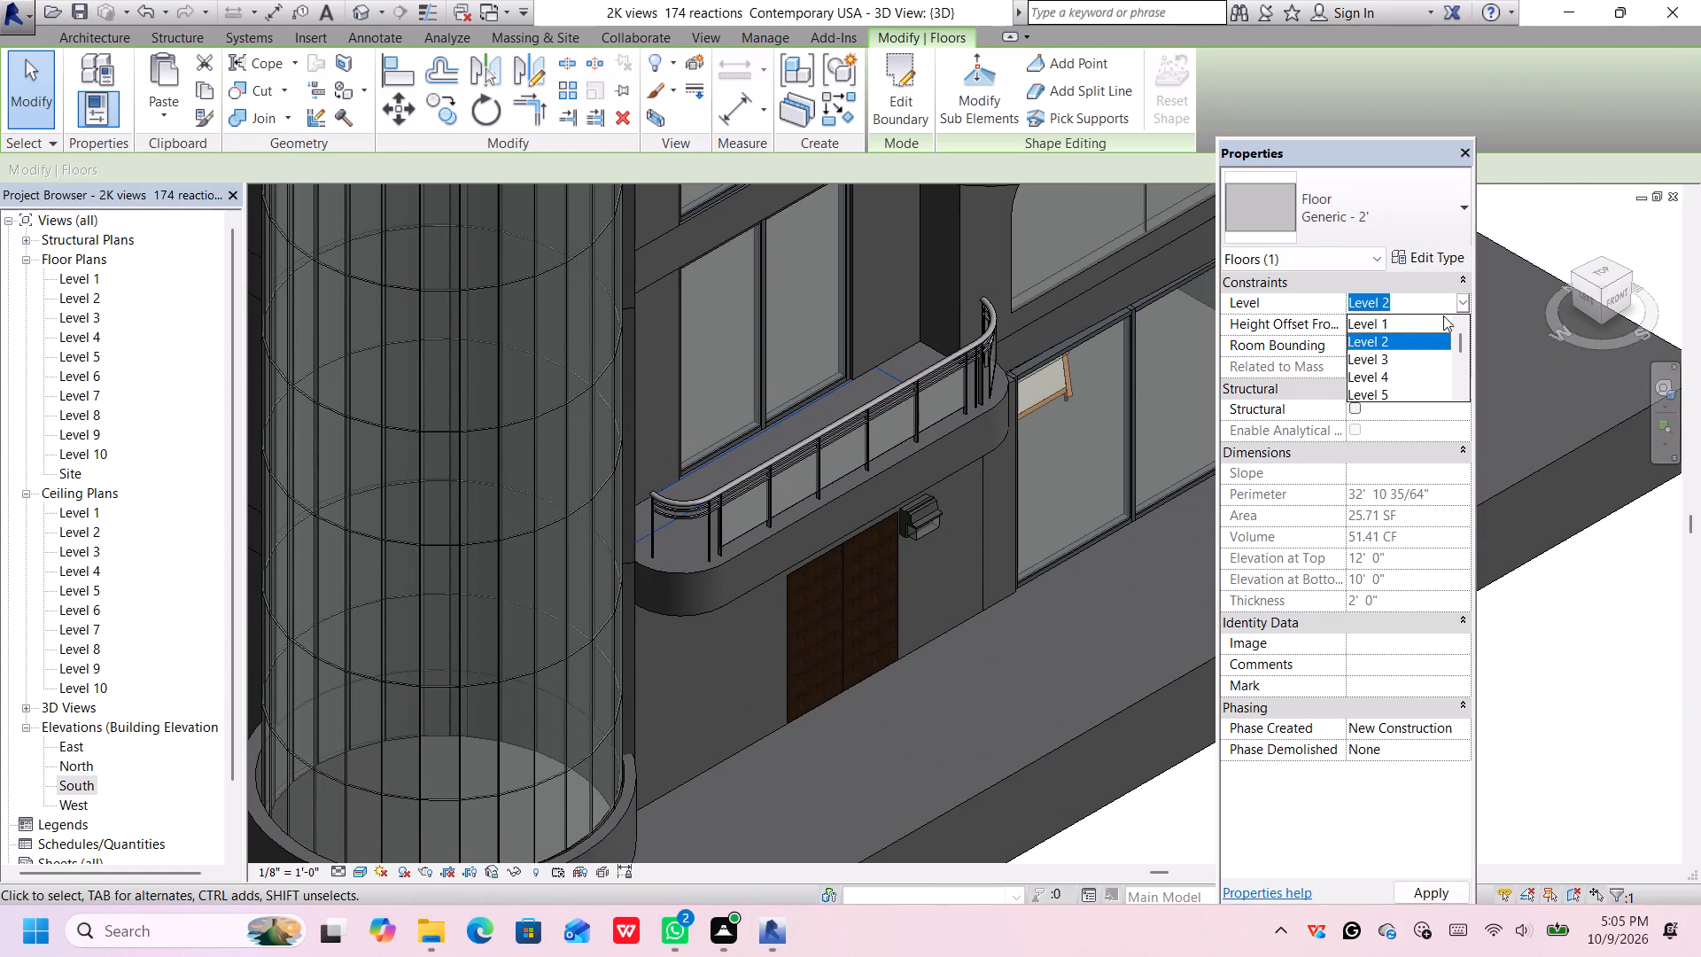
pyautogui.click(1387, 345)
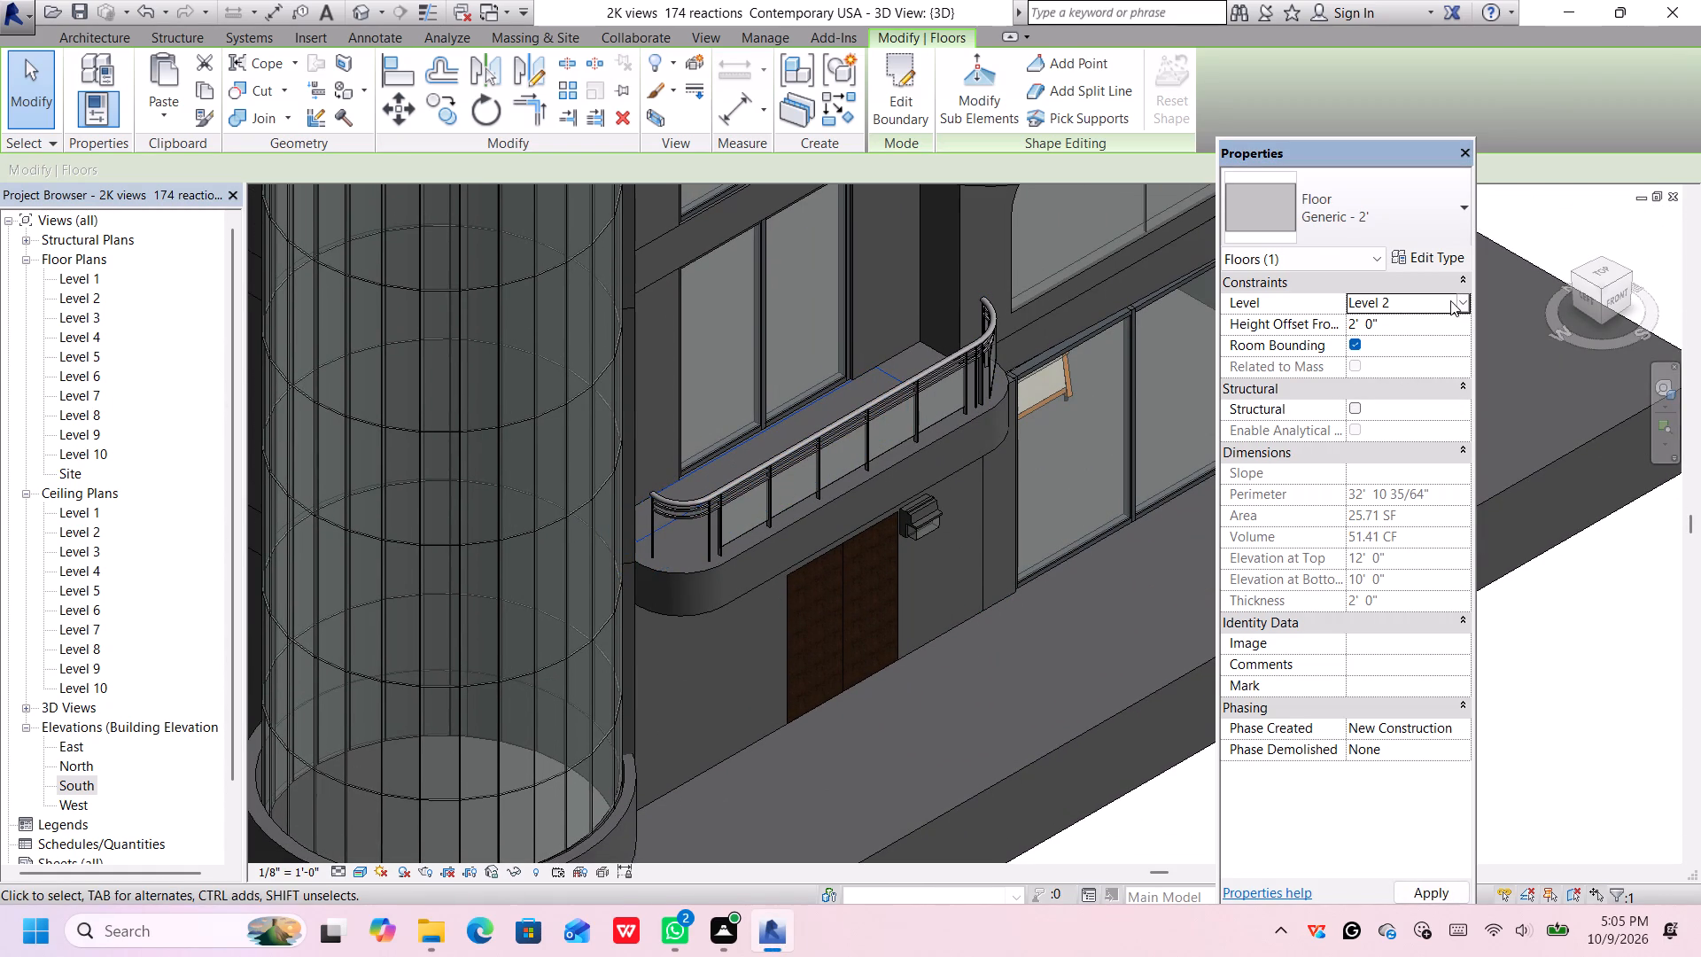
pyautogui.click(1450, 301)
pyautogui.click(1463, 302)
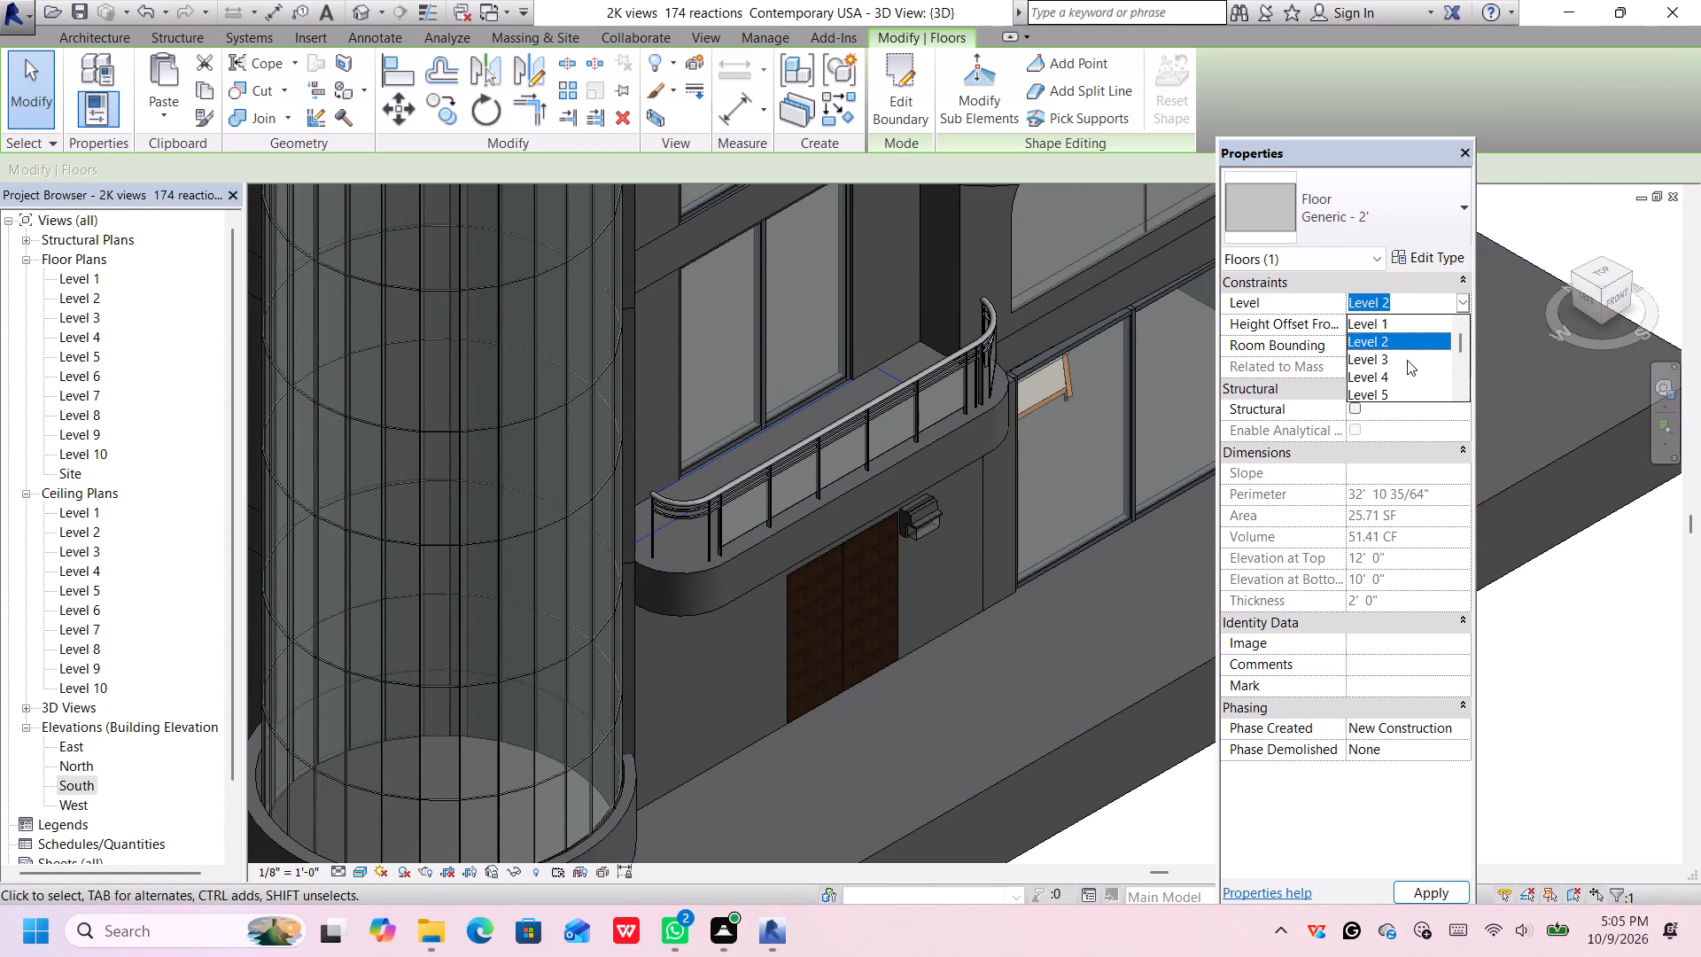
pyautogui.click(1407, 360)
pyautogui.press('Return')
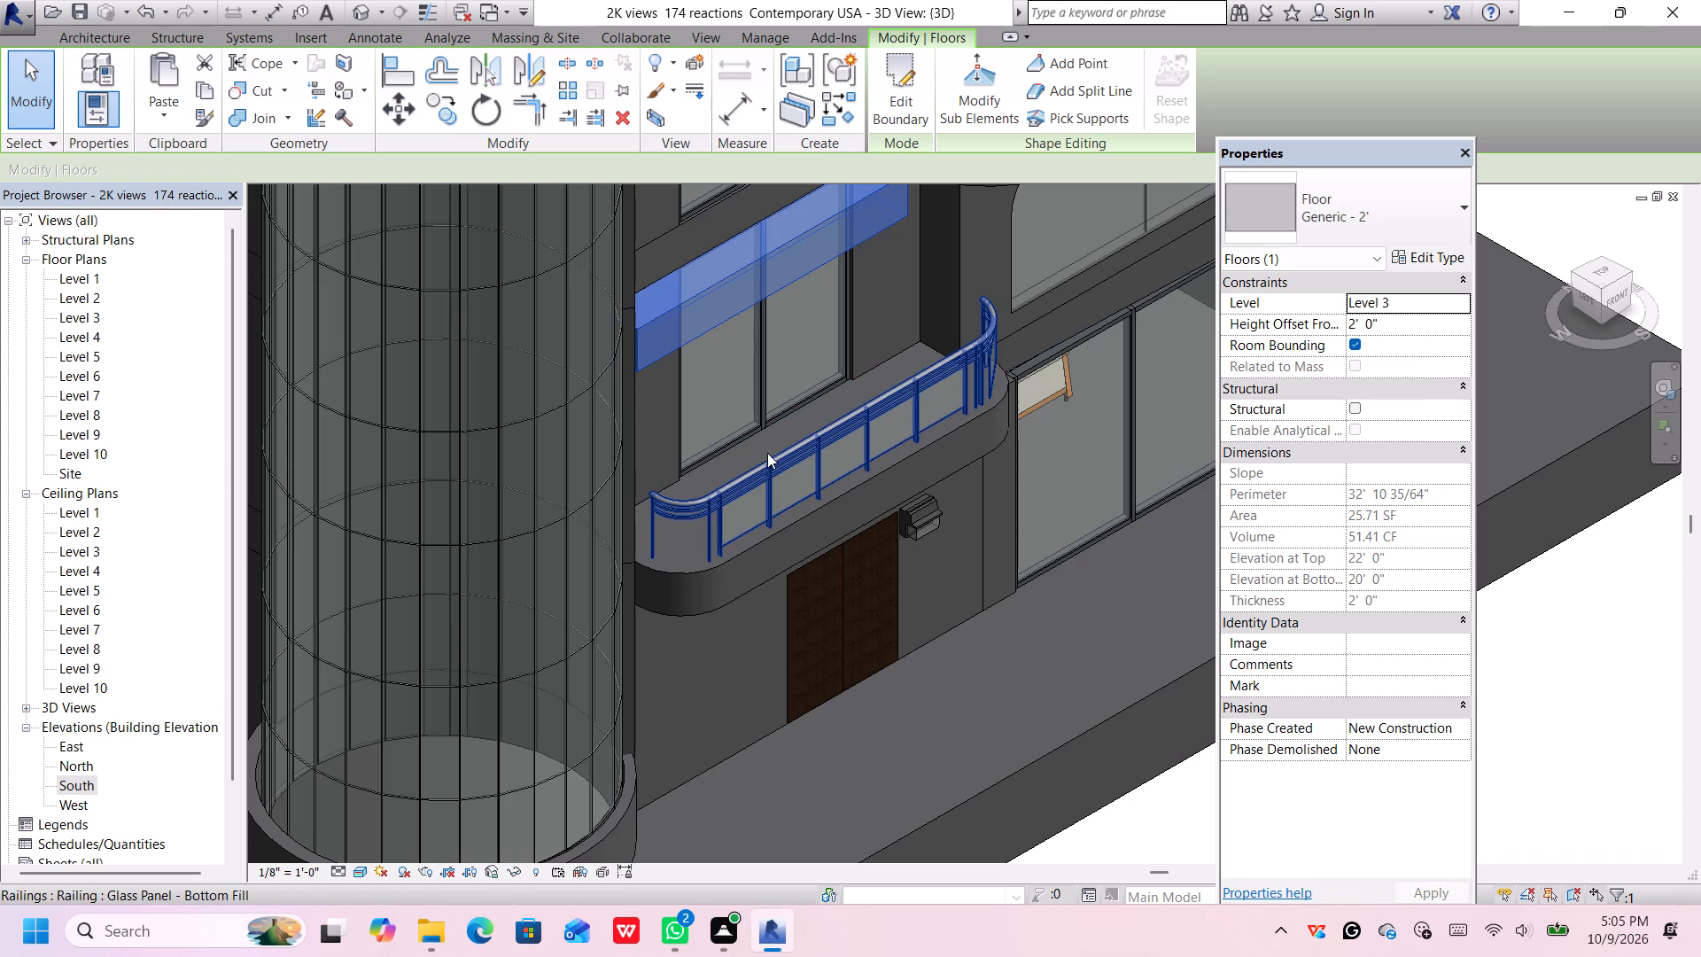
pyautogui.click(1414, 320)
pyautogui.press('BackSpace')
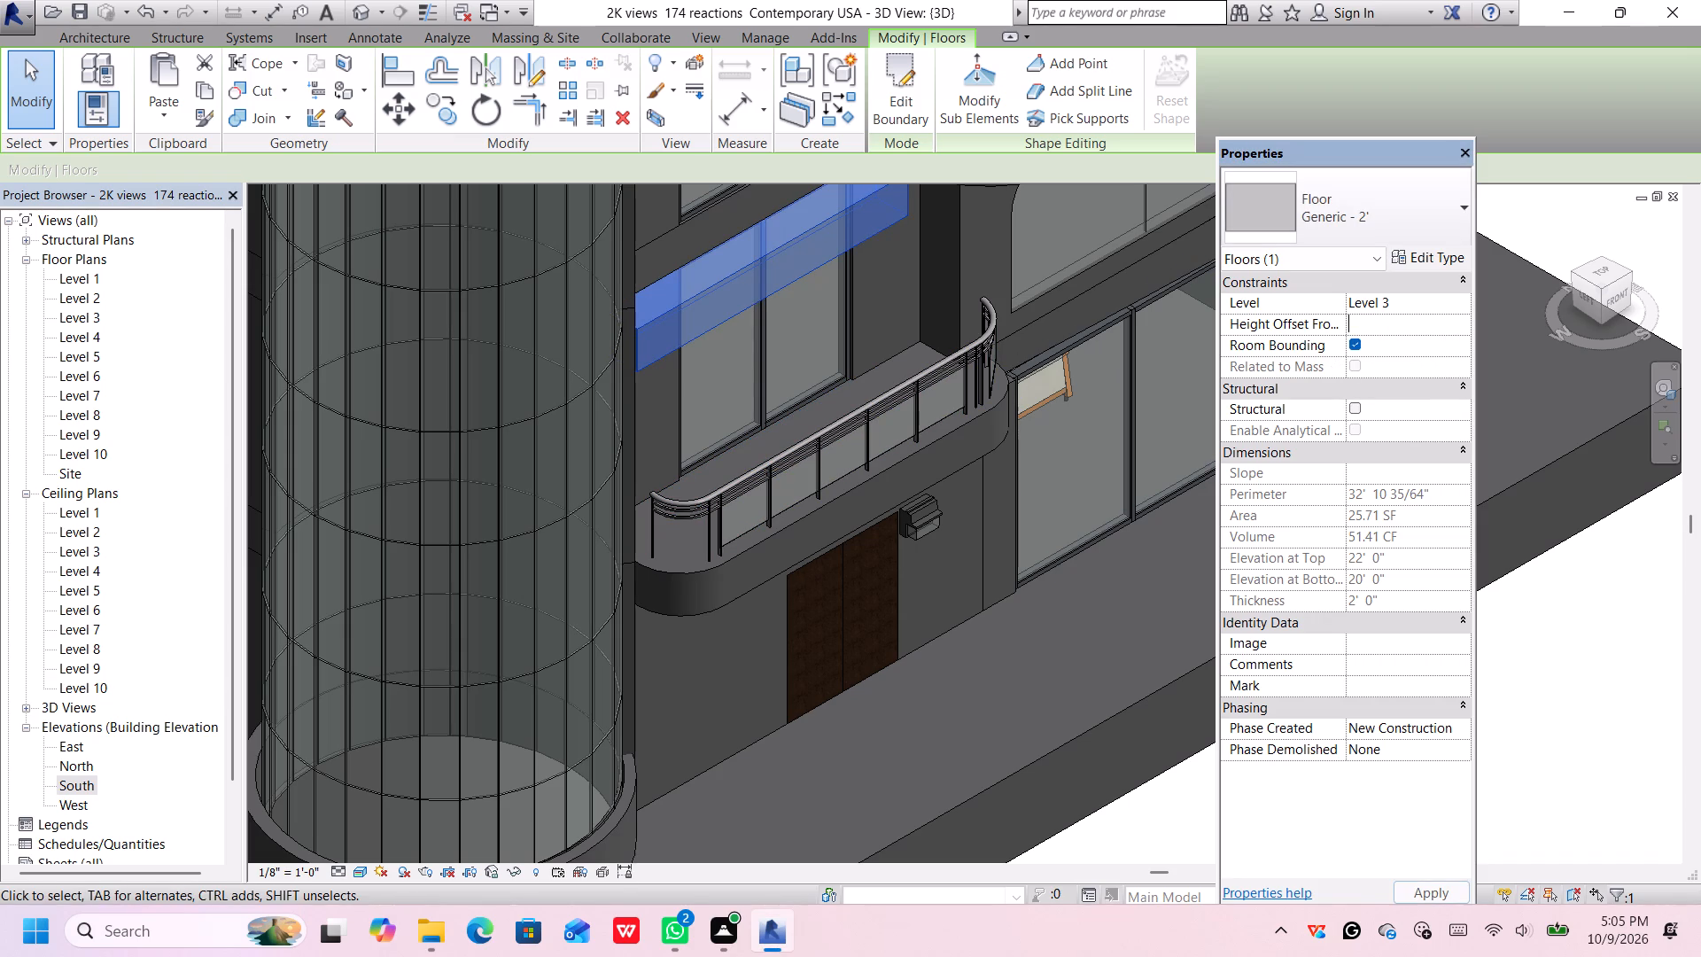
pyautogui.write("4'")
pyautogui.press('Return')
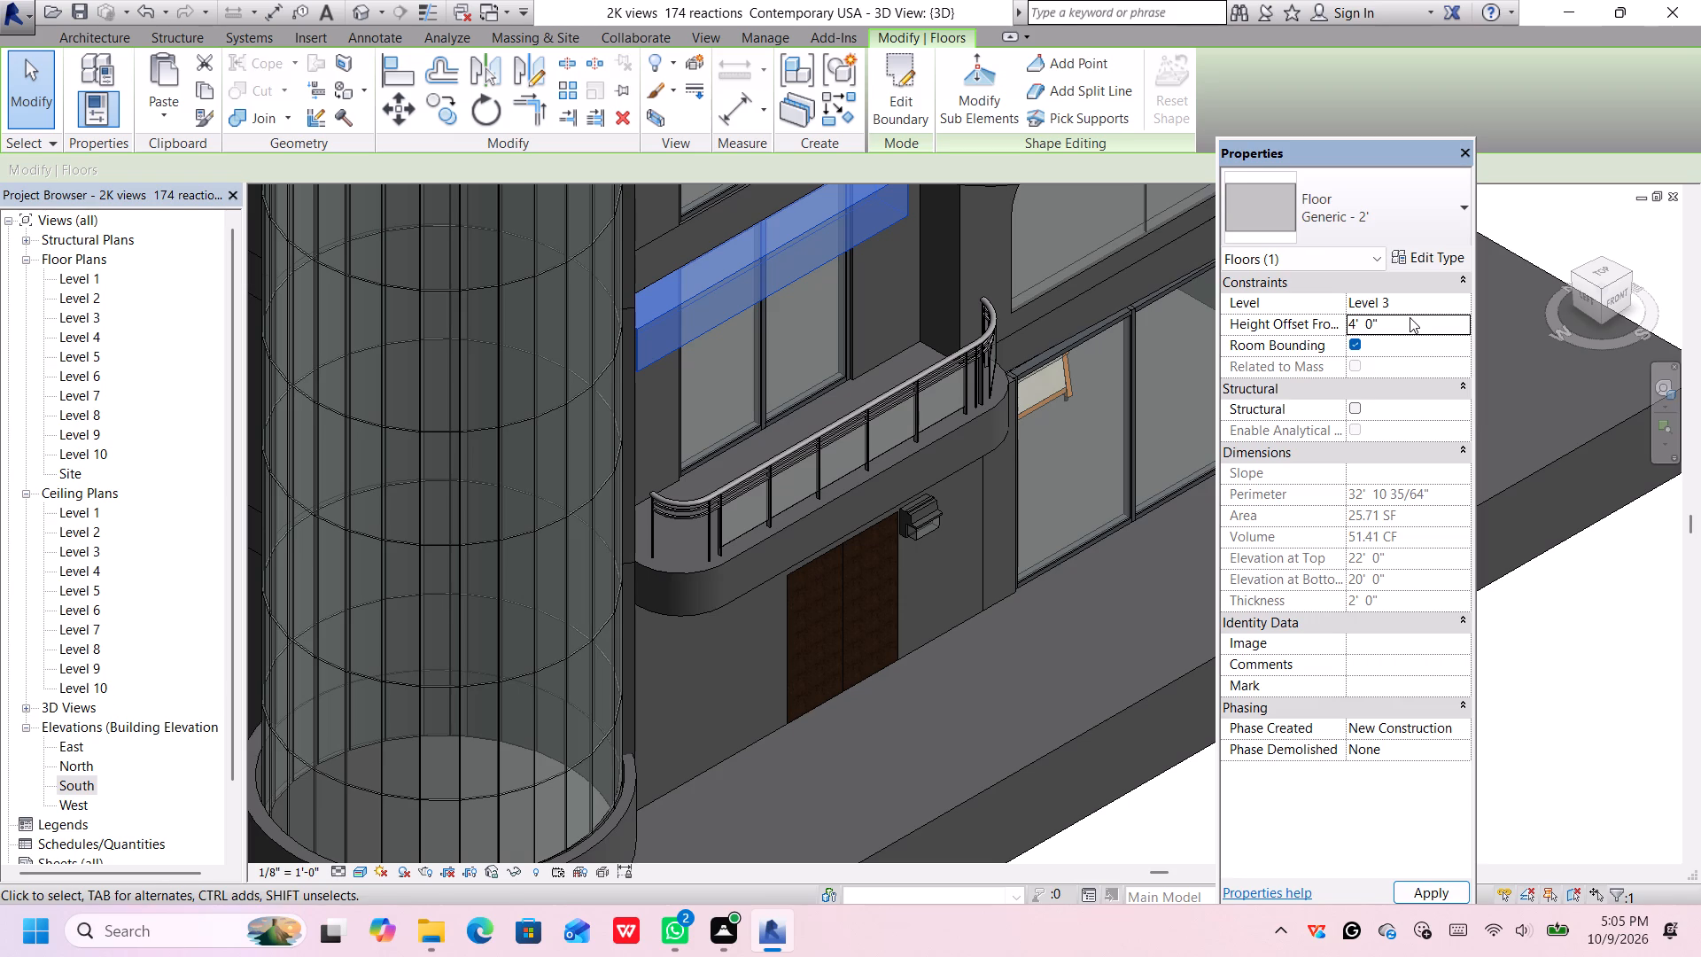
pyautogui.scroll(-1, 777, 389)
pyautogui.scroll(4, 778, 390)
pyautogui.scroll(-1, 779, 391)
pyautogui.moveTo(830, 361); pyautogui.dragTo(628, 580, button='middle')
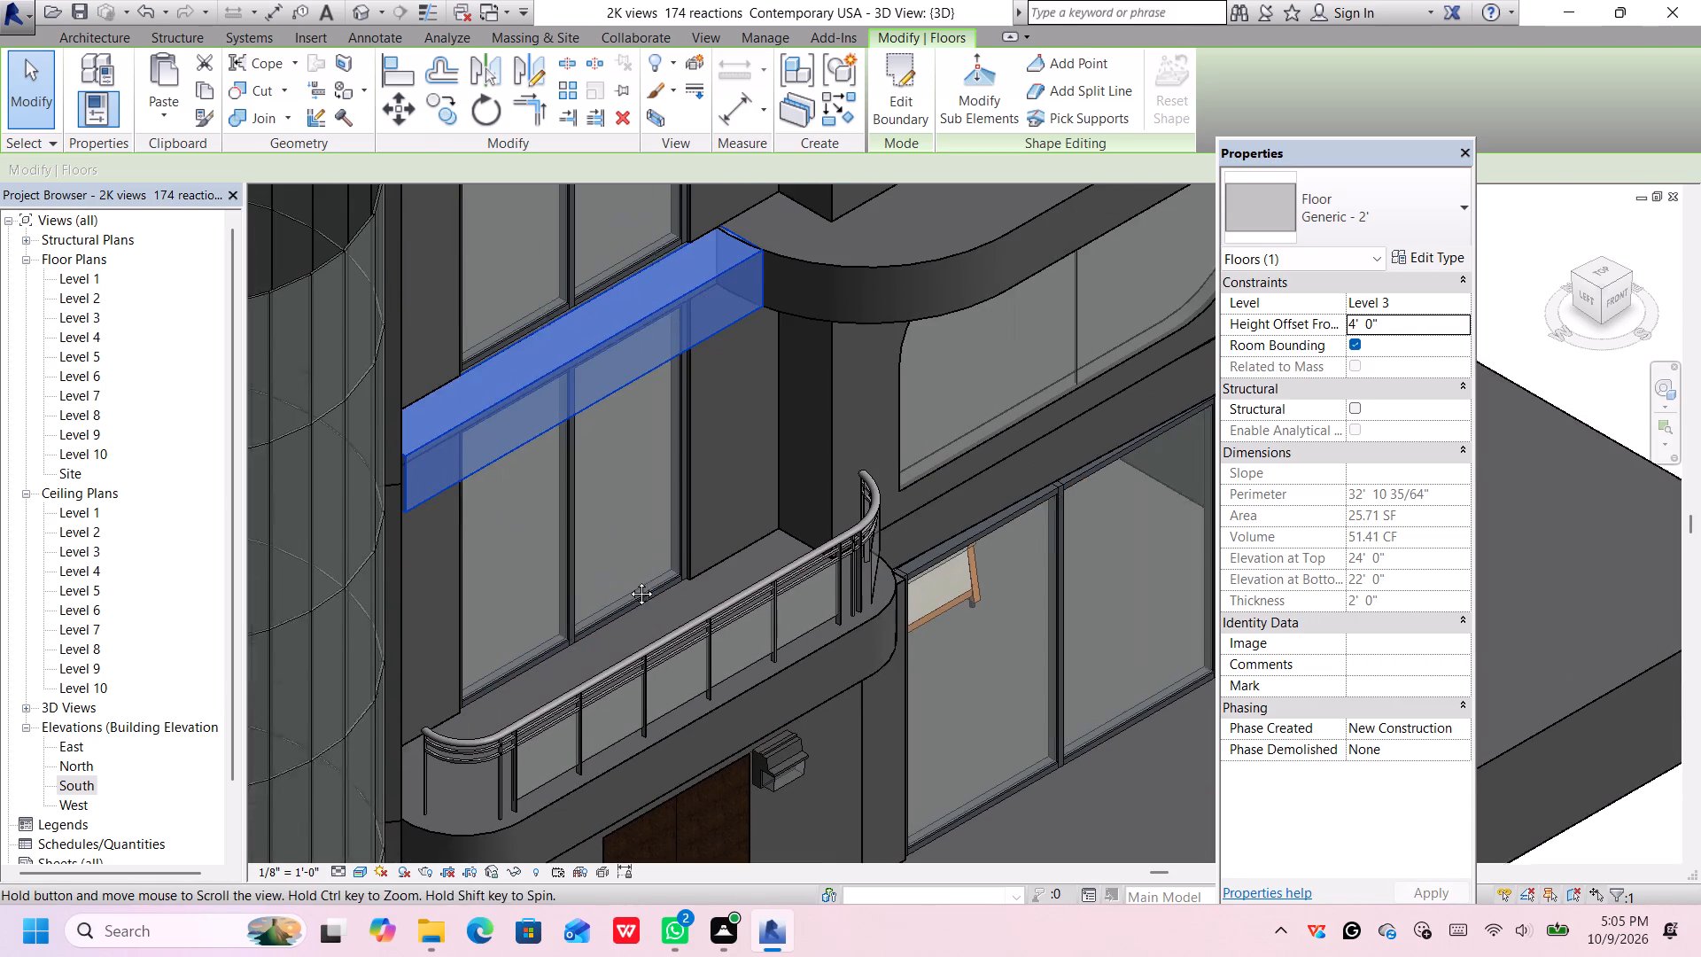
pyautogui.moveTo(628, 580); pyautogui.dragTo(629, 580, button='middle')
pyautogui.scroll(-4, 329, 537)
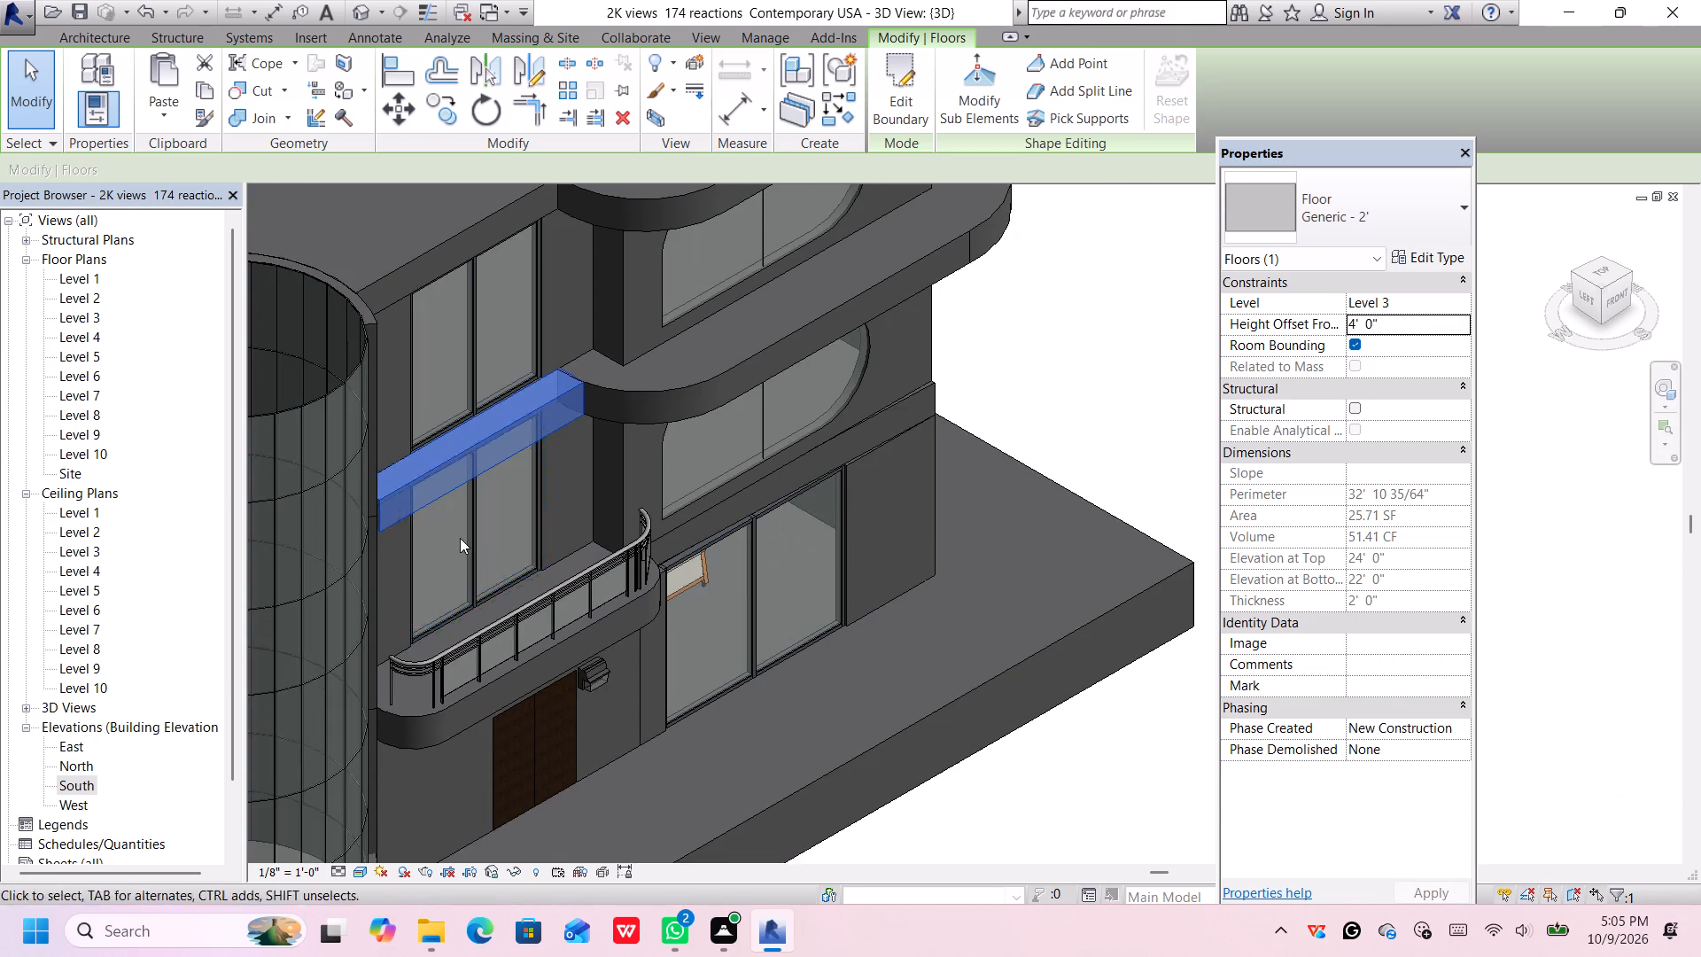
pyautogui.moveTo(531, 554); pyautogui.dragTo(759, 463, button='middle')
pyautogui.scroll(-1, 745, 477)
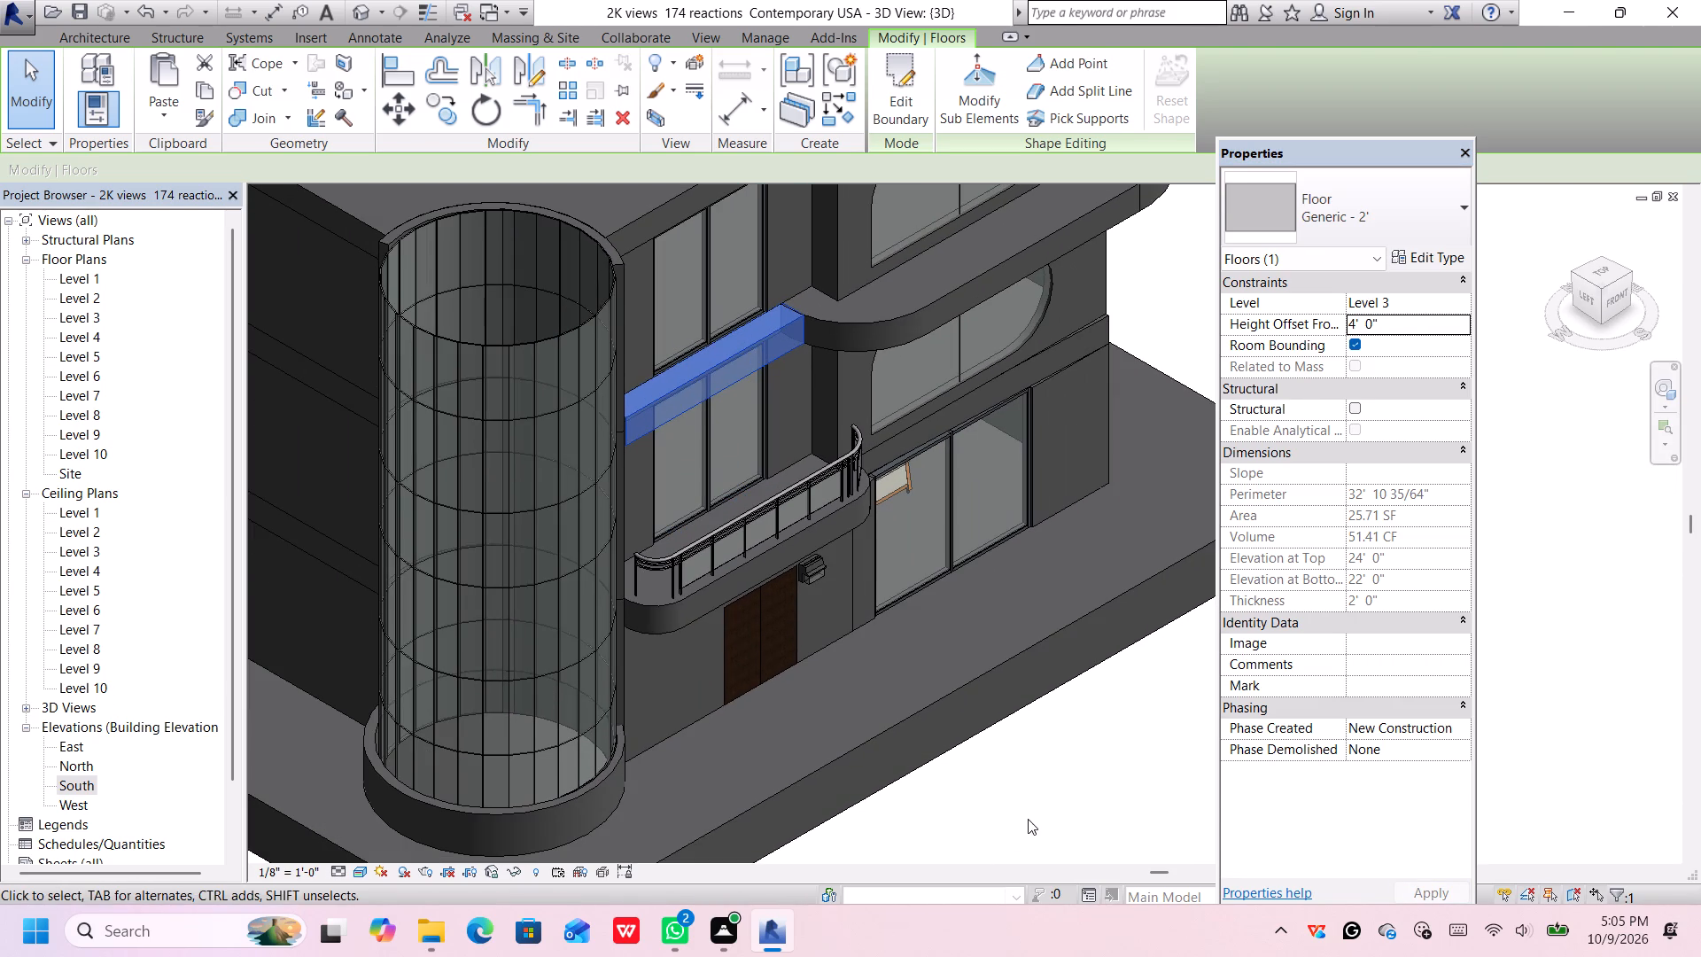
pyautogui.click(1034, 807)
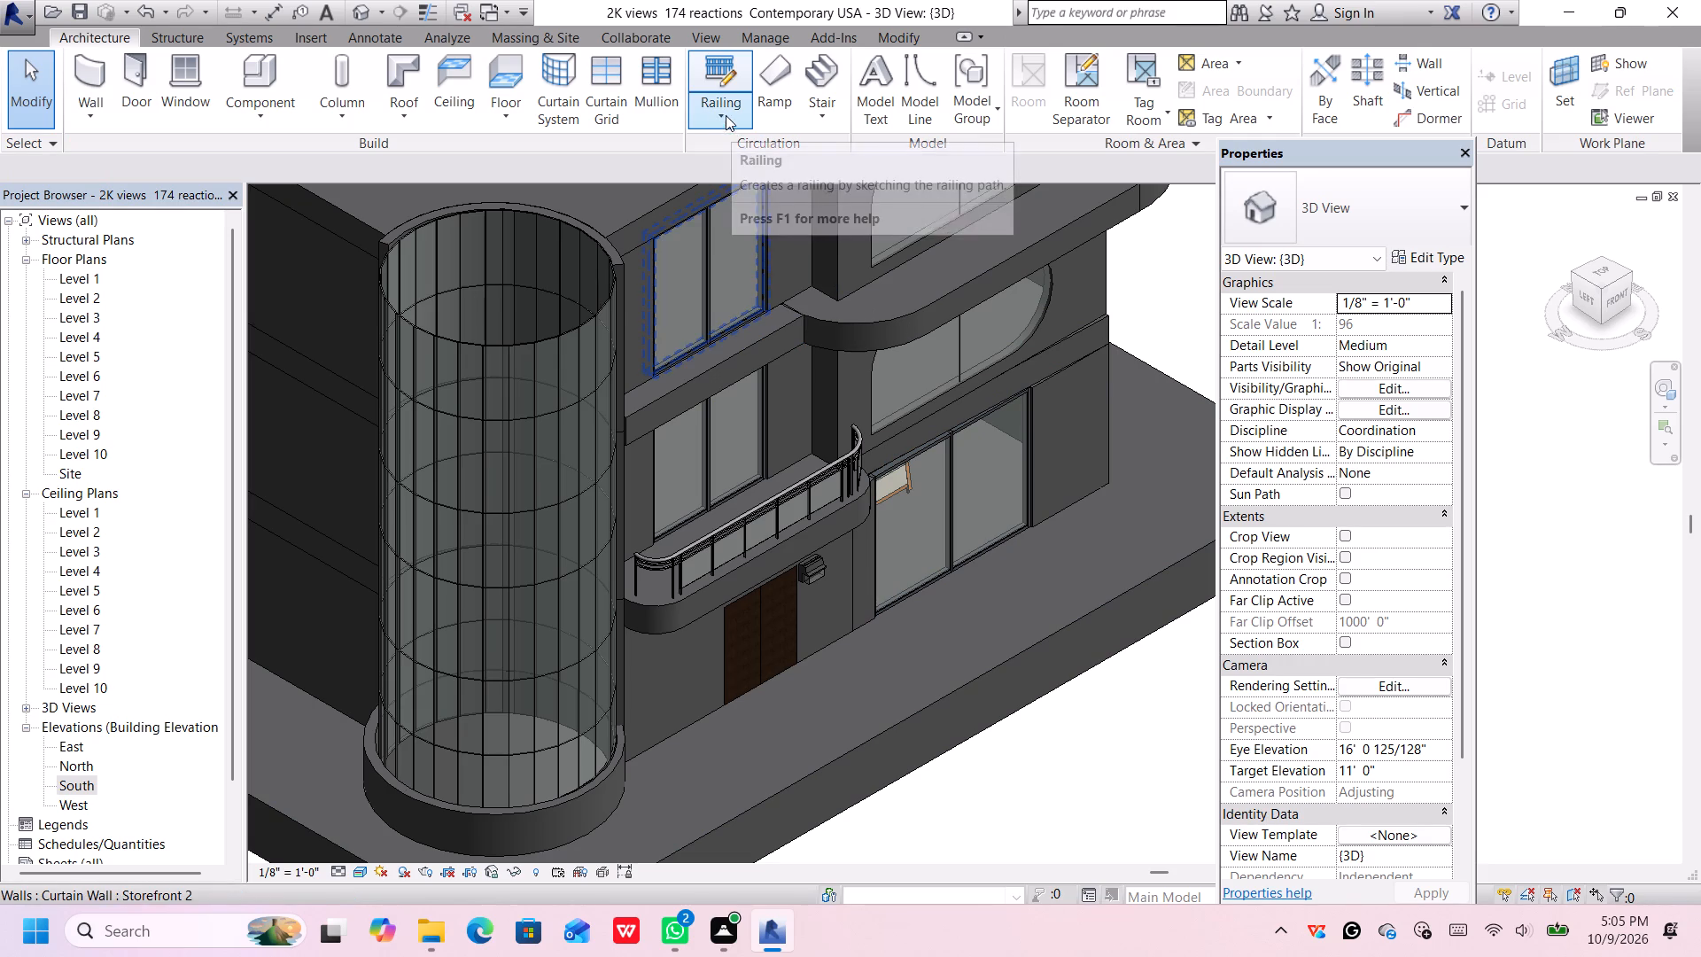
# Start a railing path with a segment about 1' 3" long across the new floor strip, beside the curved slab.
pyautogui.click(721, 97)
pyautogui.click(715, 83)
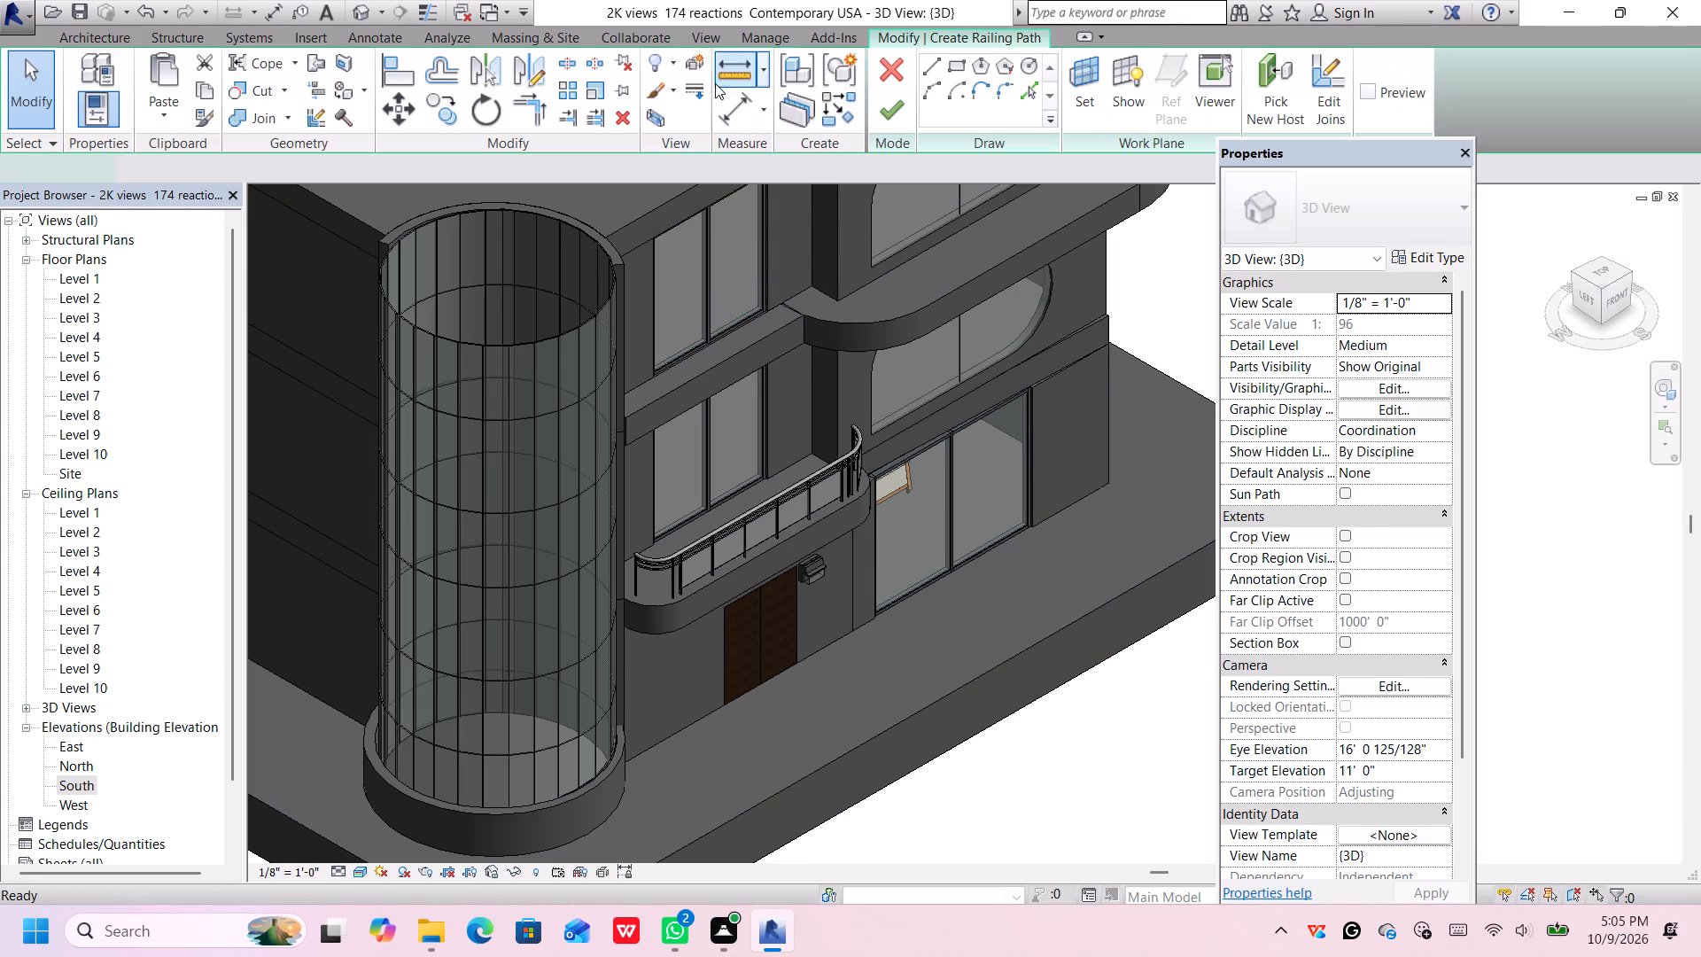
pyautogui.scroll(4, 788, 307)
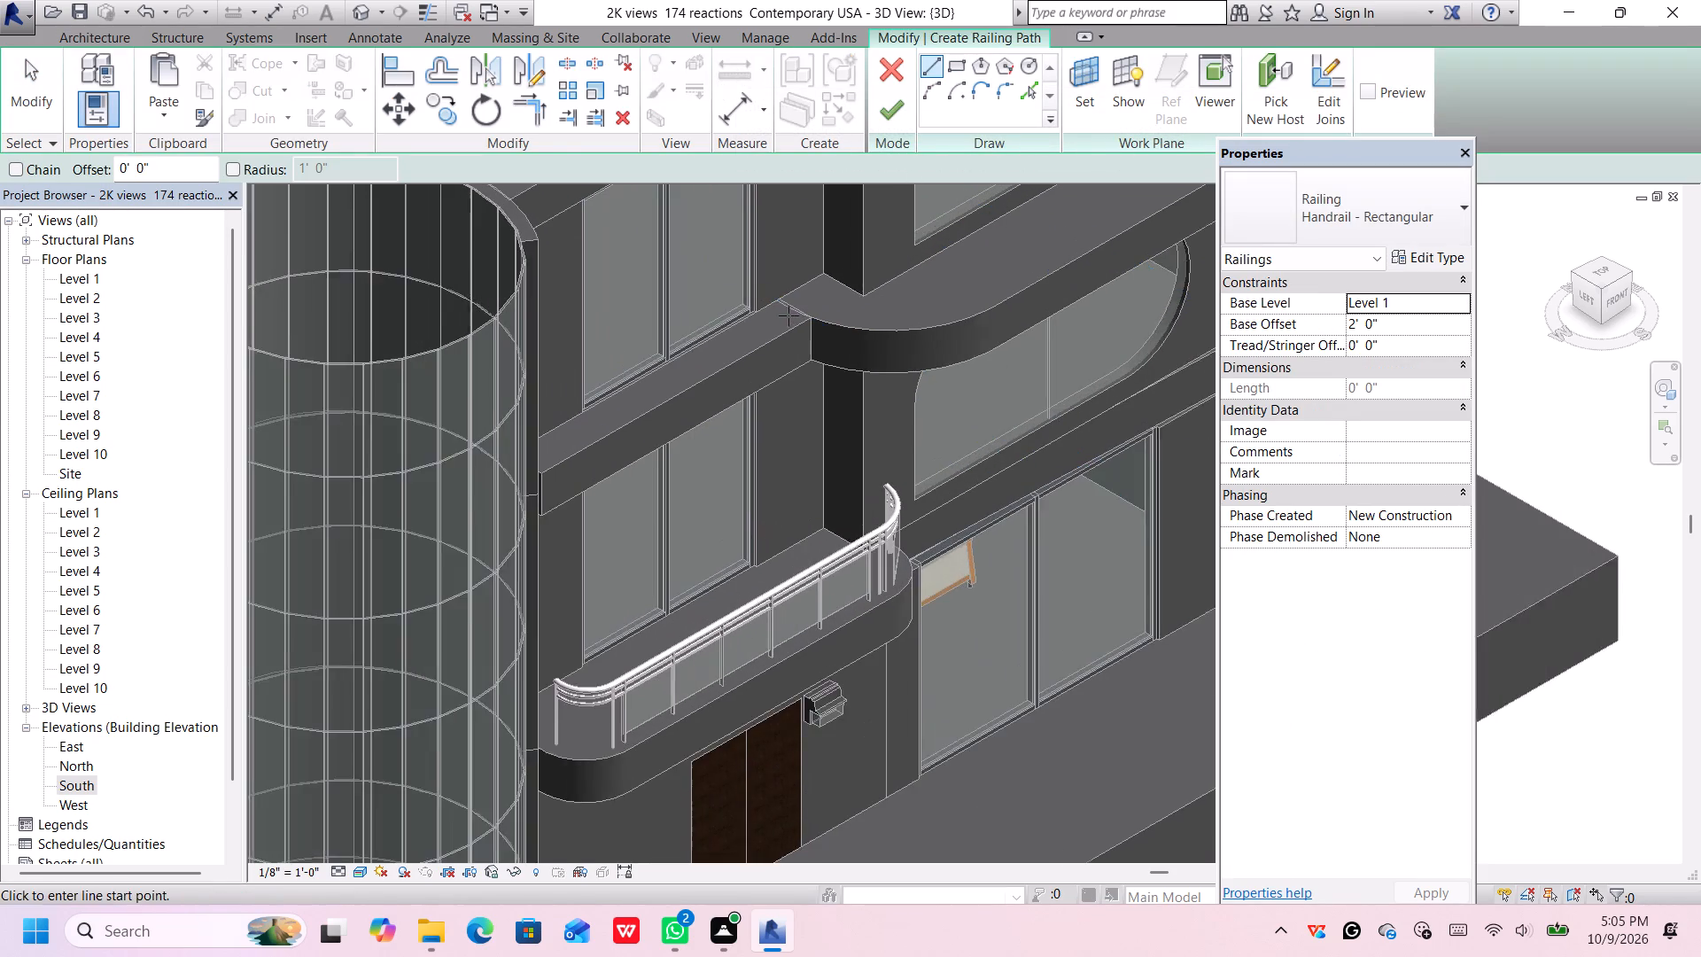
pyautogui.scroll(6, 785, 303)
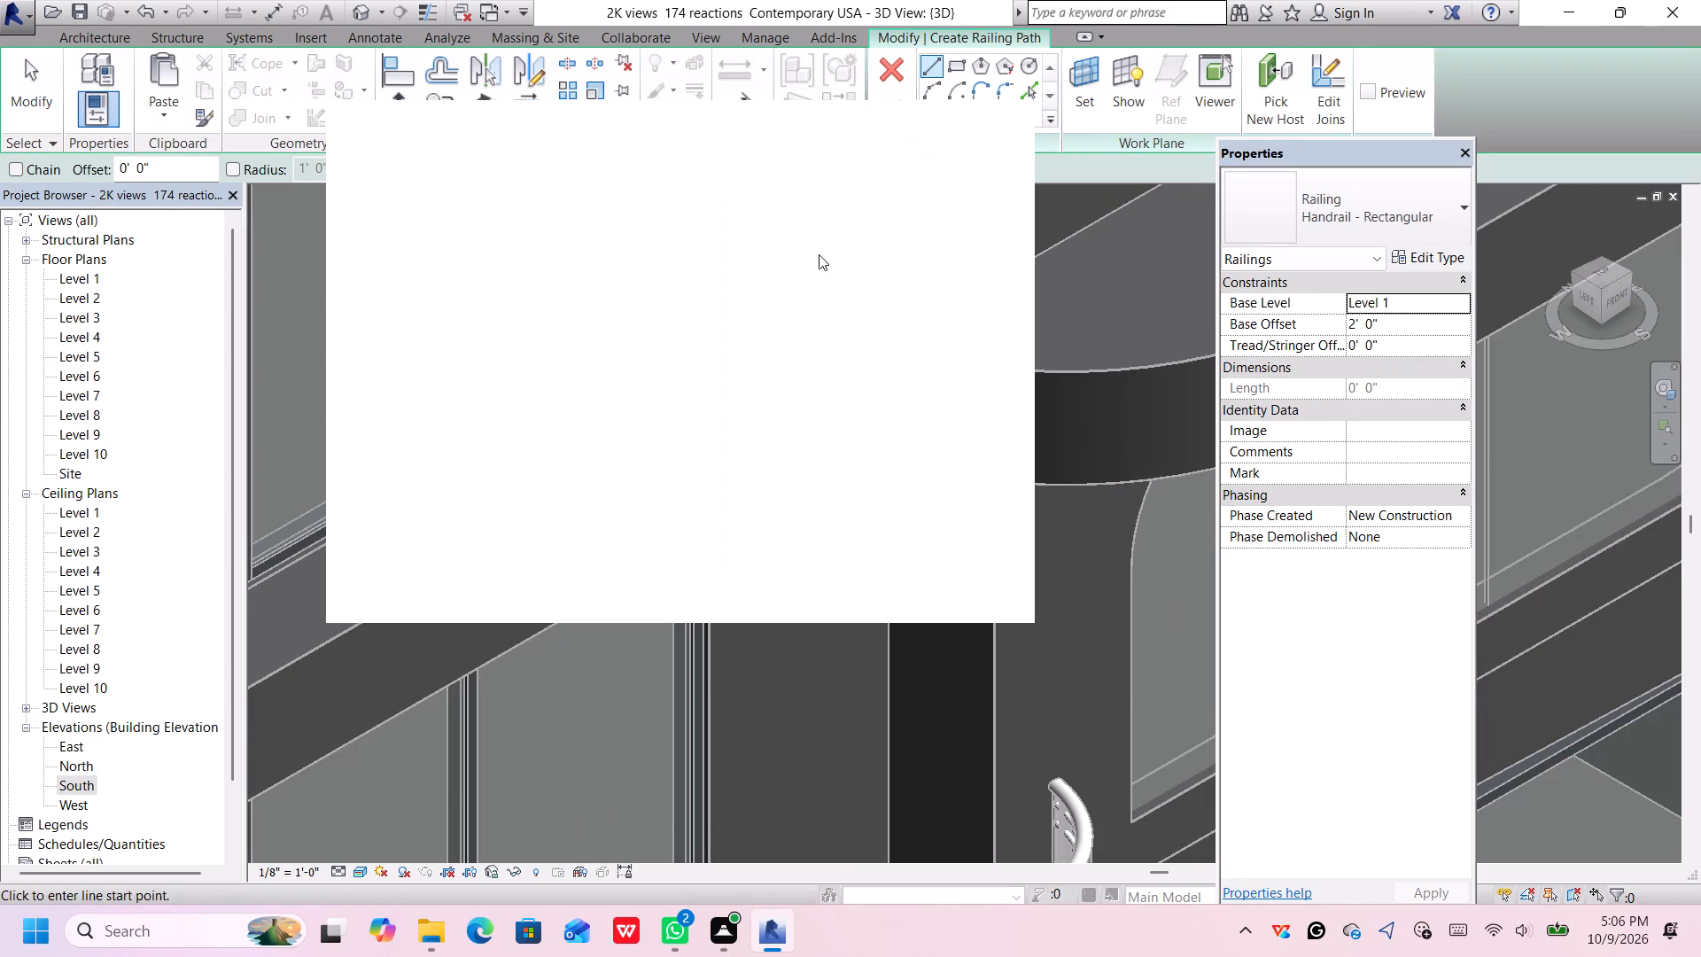
pyautogui.click(996, 127)
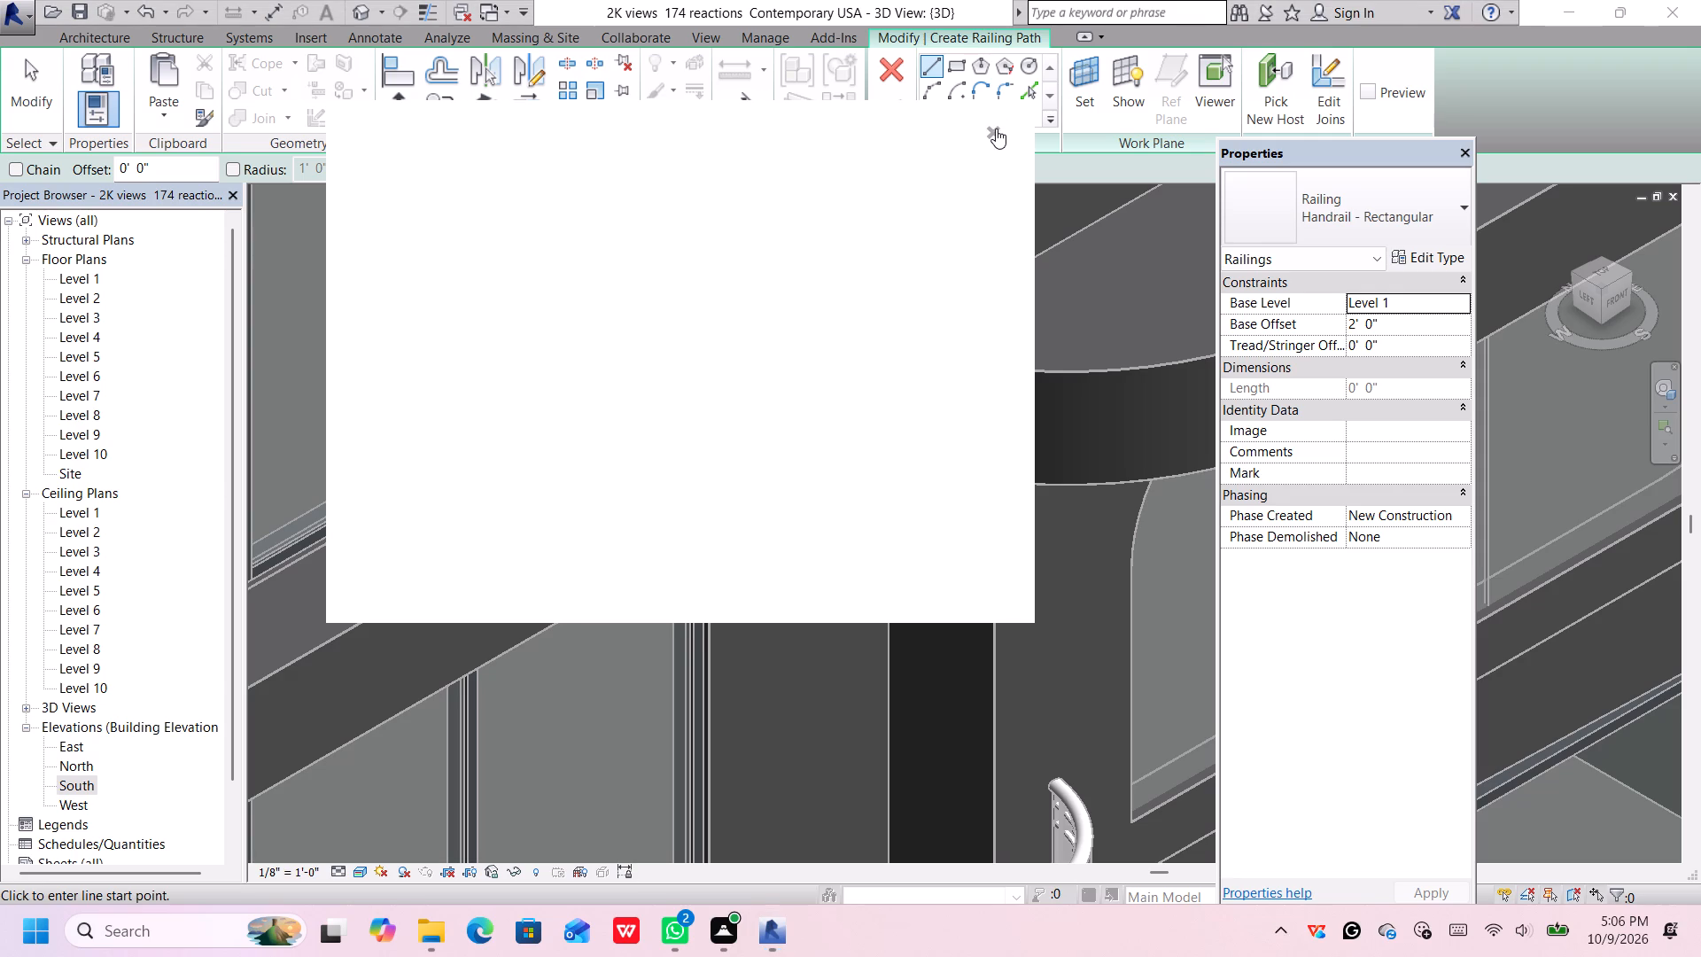
pyautogui.scroll(5, 759, 276)
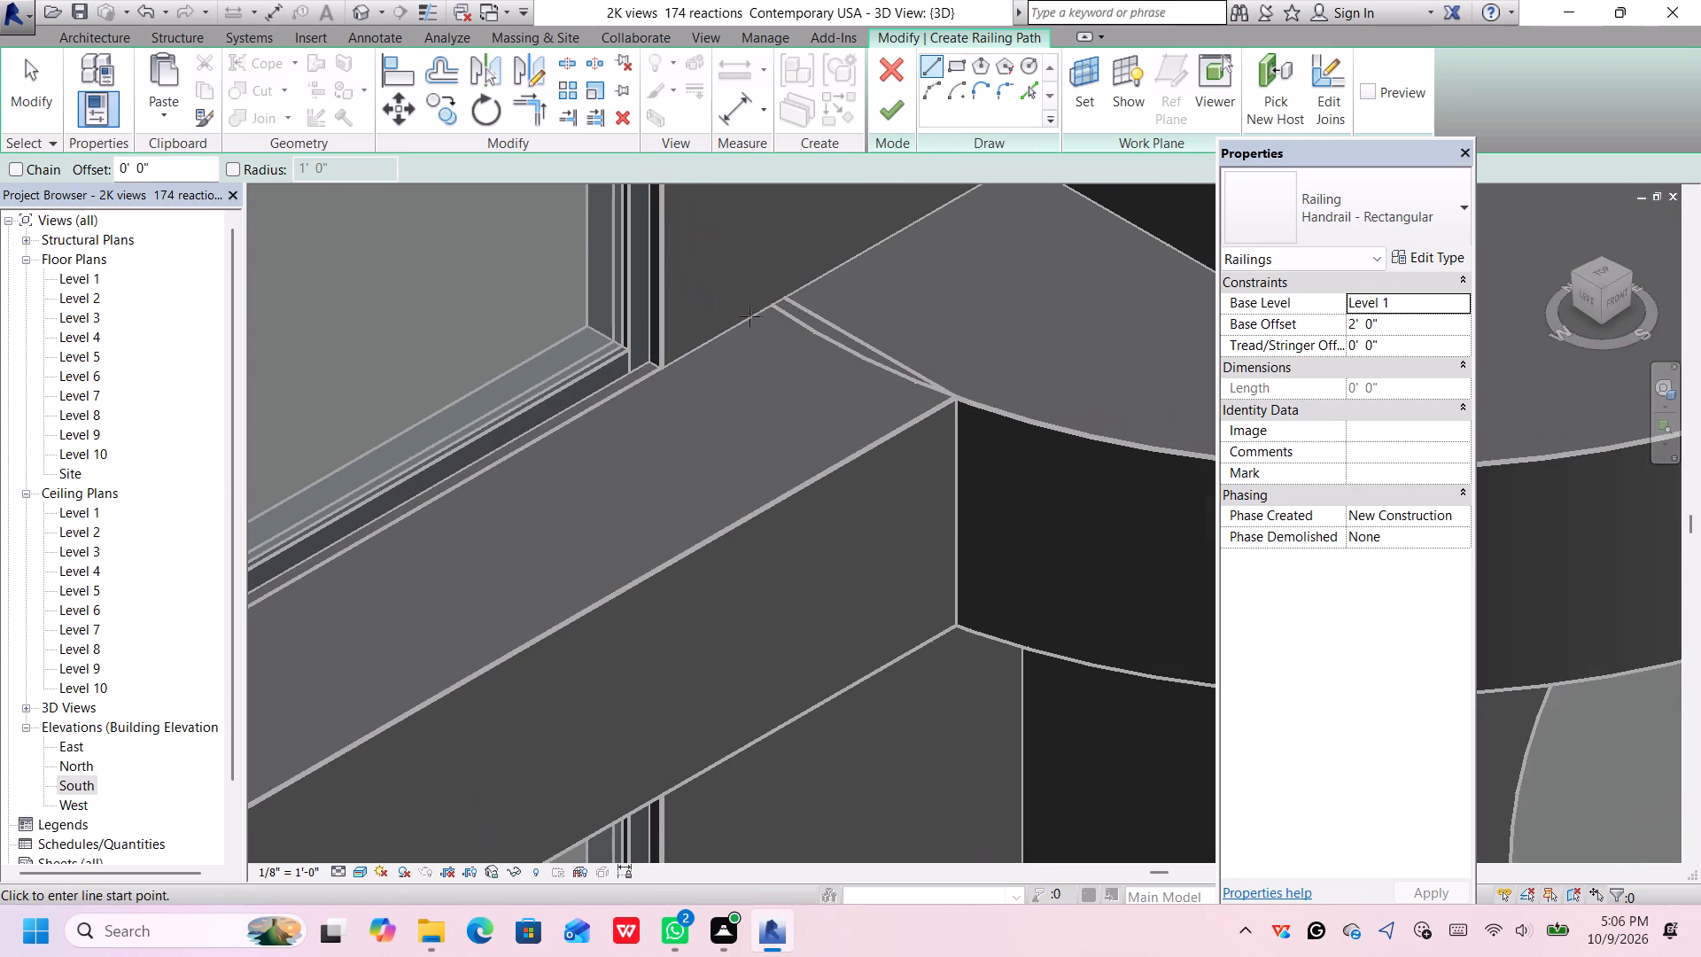
pyautogui.click(760, 315)
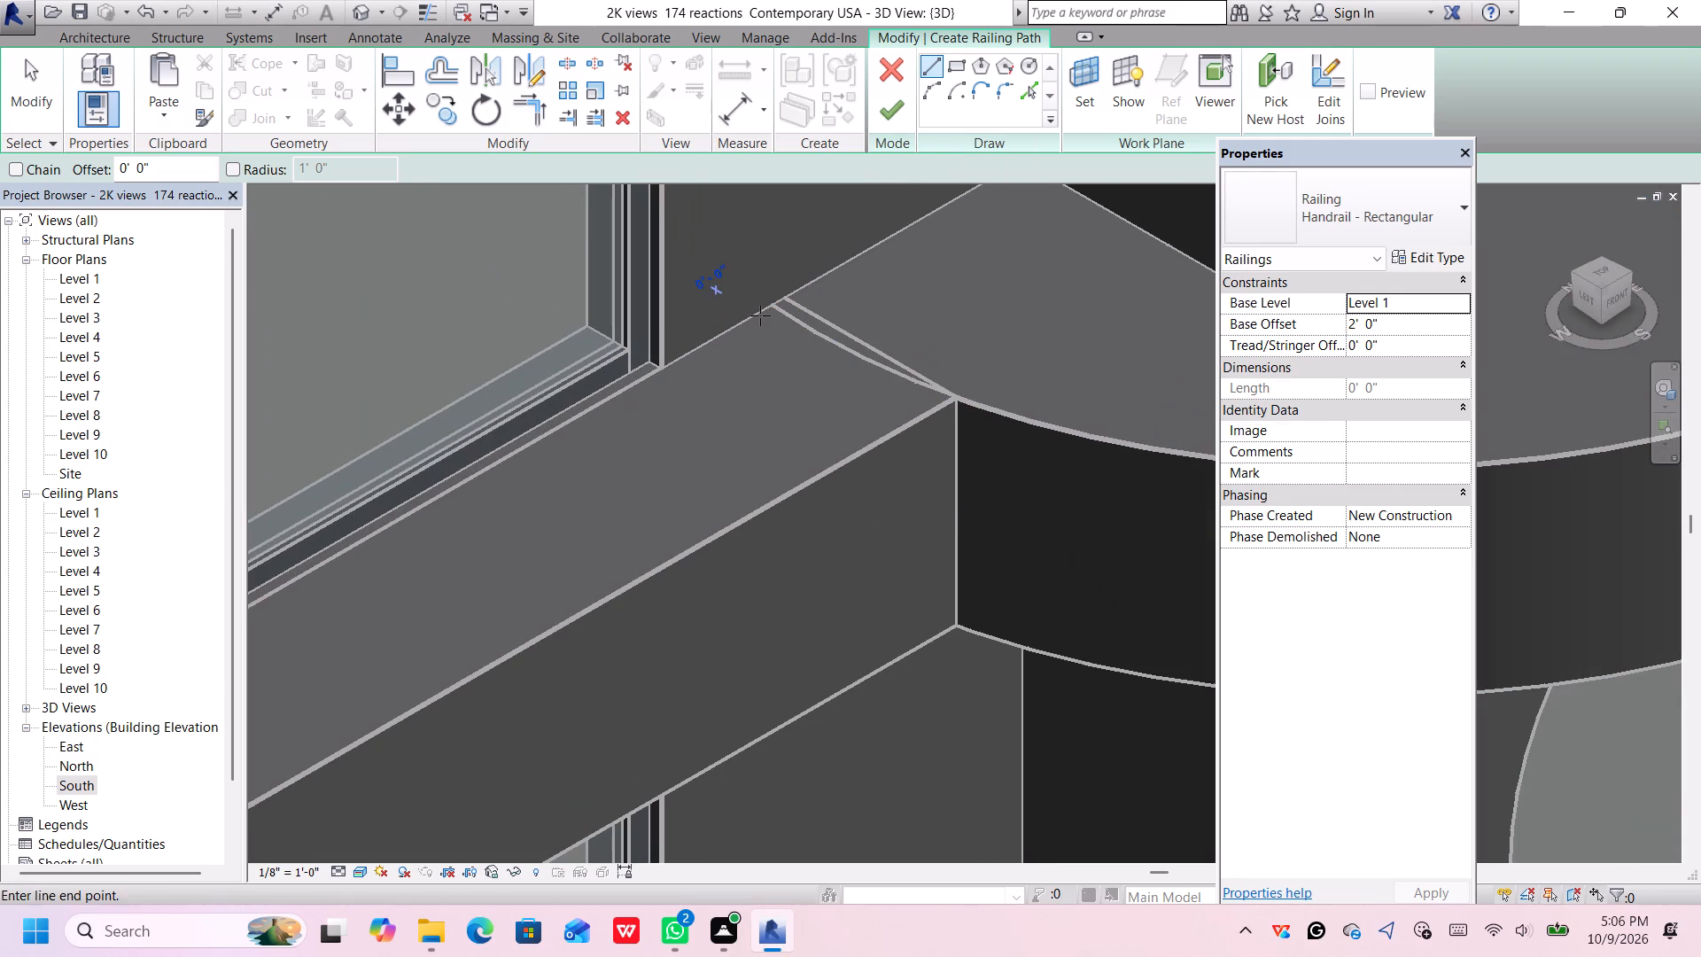
pyautogui.click(880, 388)
pyautogui.scroll(-4, 732, 461)
pyautogui.scroll(3, 720, 461)
pyautogui.moveTo(720, 461); pyautogui.dragTo(770, 373, button='middle')
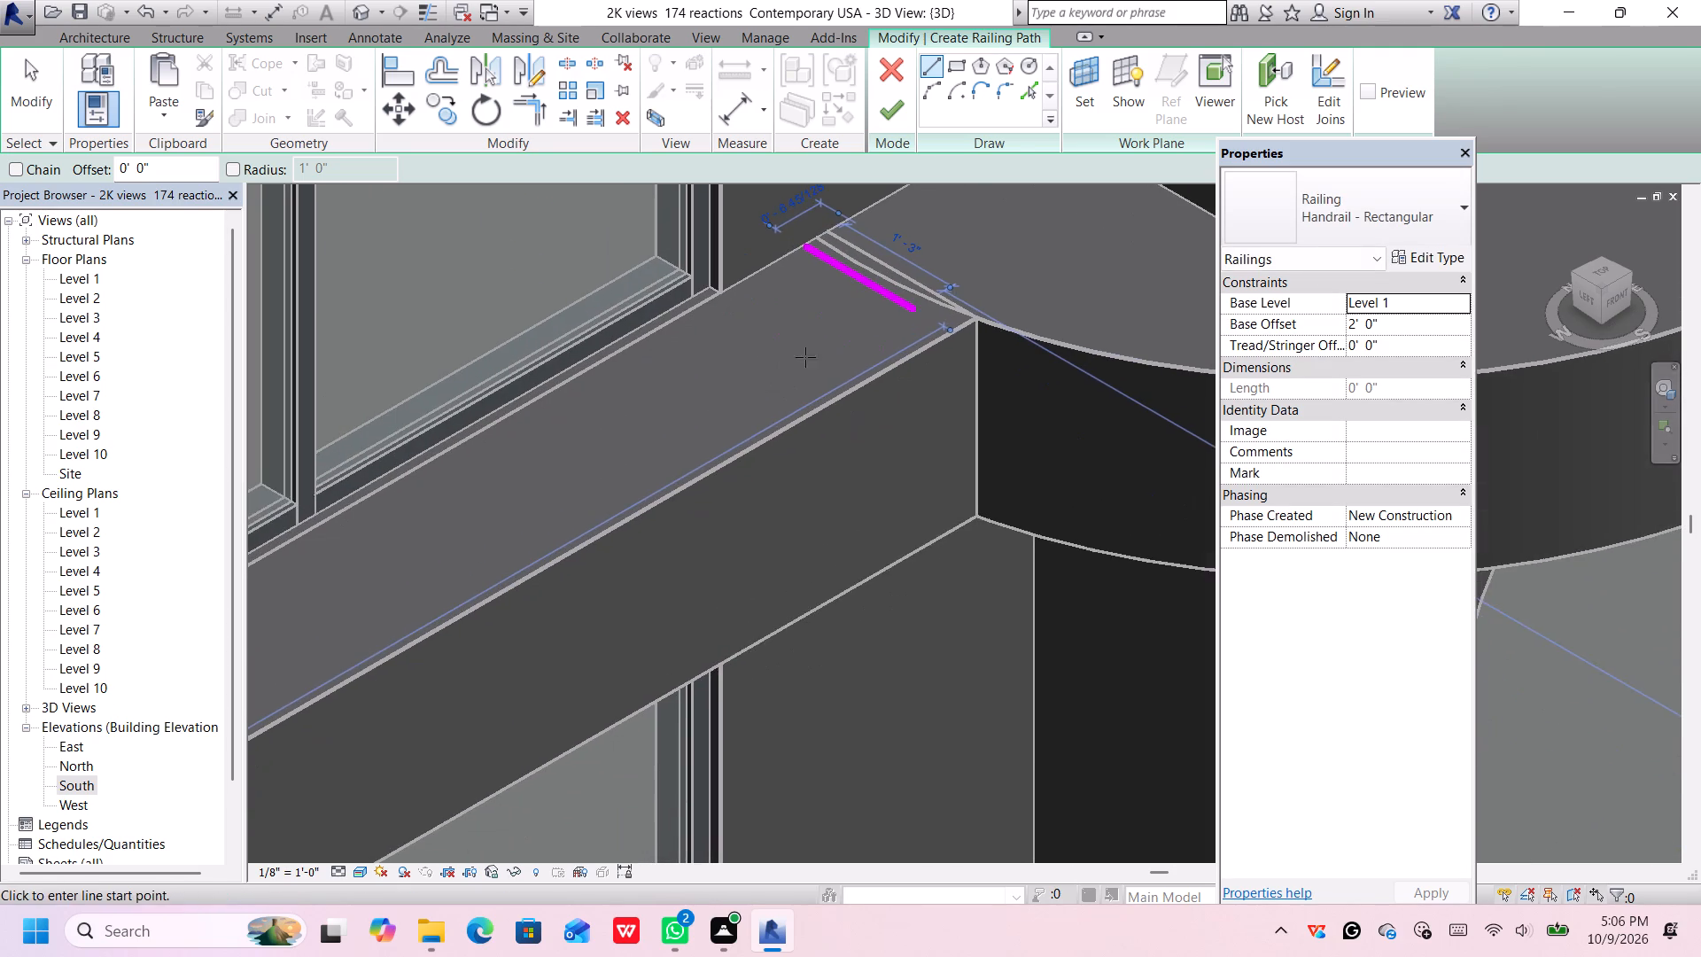
pyautogui.scroll(-7, 808, 354)
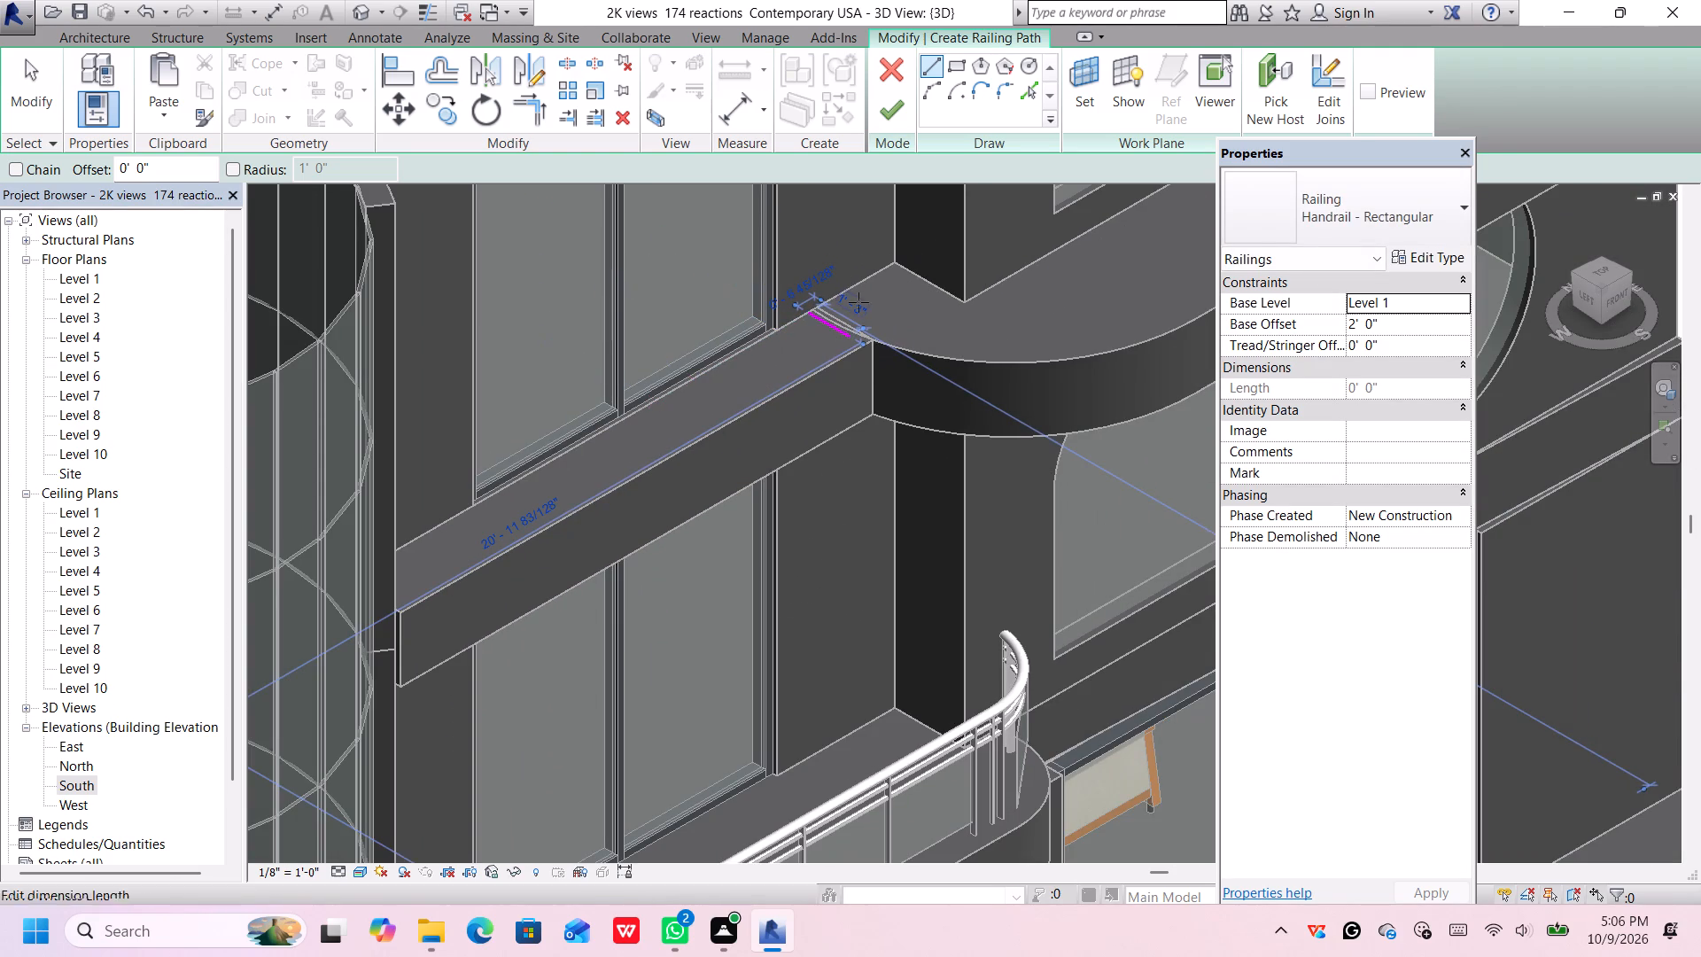
pyautogui.scroll(7, 813, 338)
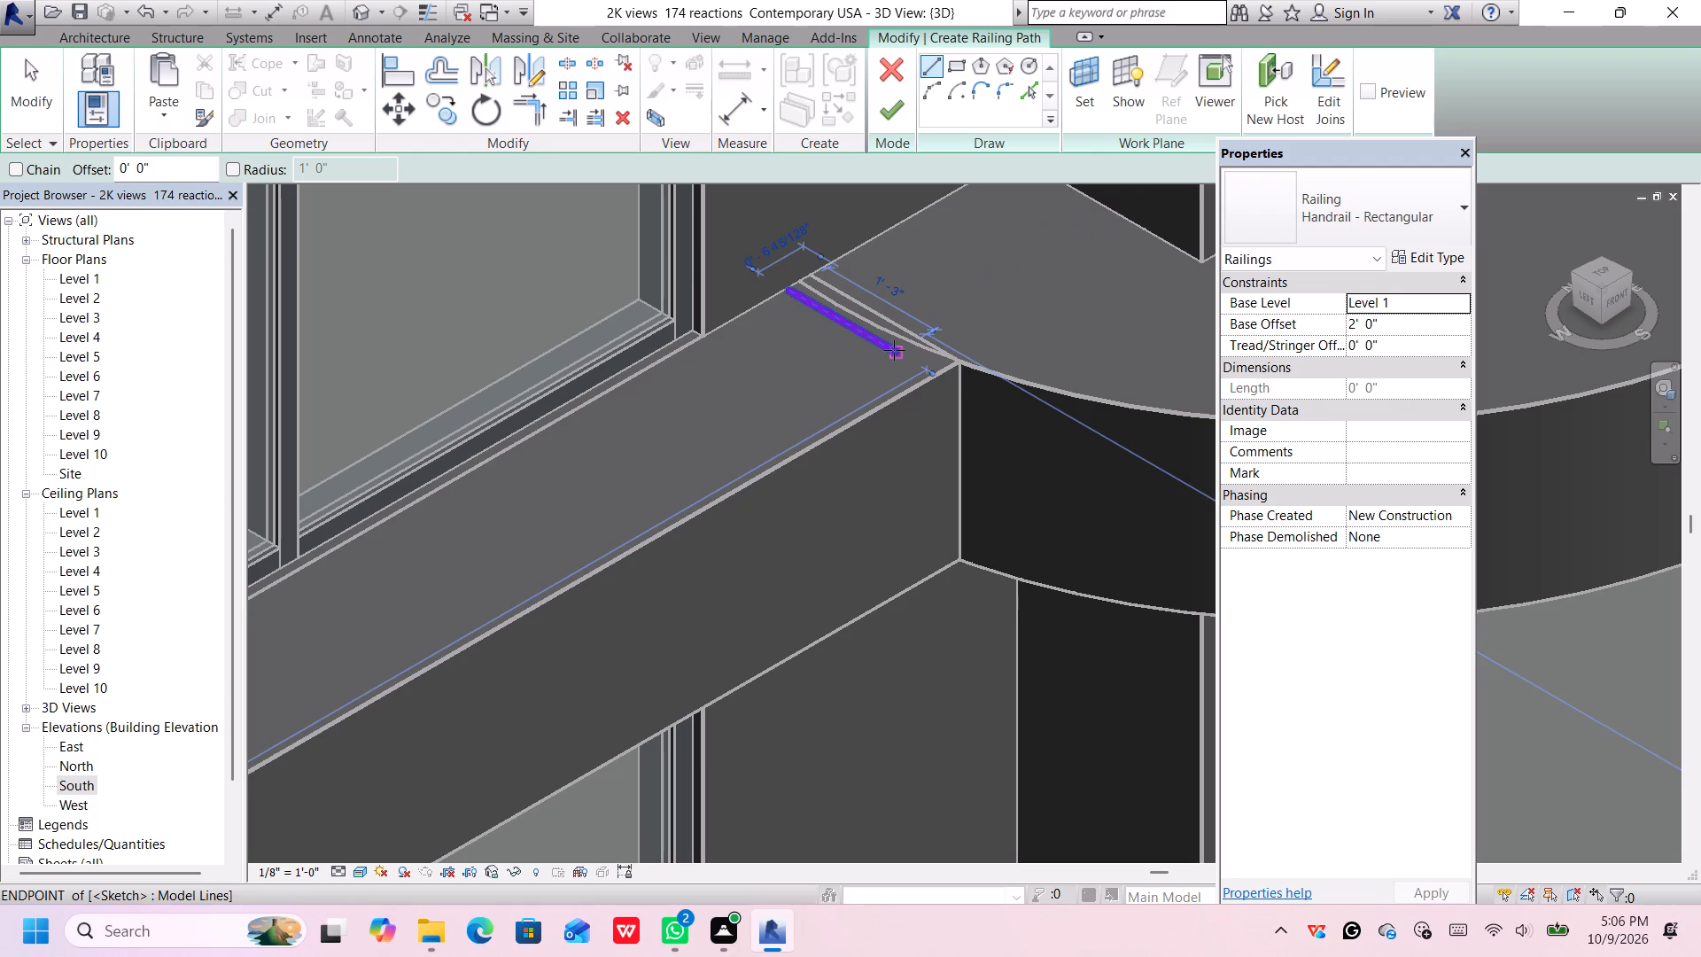
# Continue the railing path about 14' 1" along the floor strip's outer edge to its end beside the cylindrical curtain wall.
pyautogui.click(894, 350)
pyautogui.scroll(1, 535, 511)
pyautogui.scroll(-3, 535, 511)
pyautogui.moveTo(529, 525); pyautogui.dragTo(741, 354, button='middle')
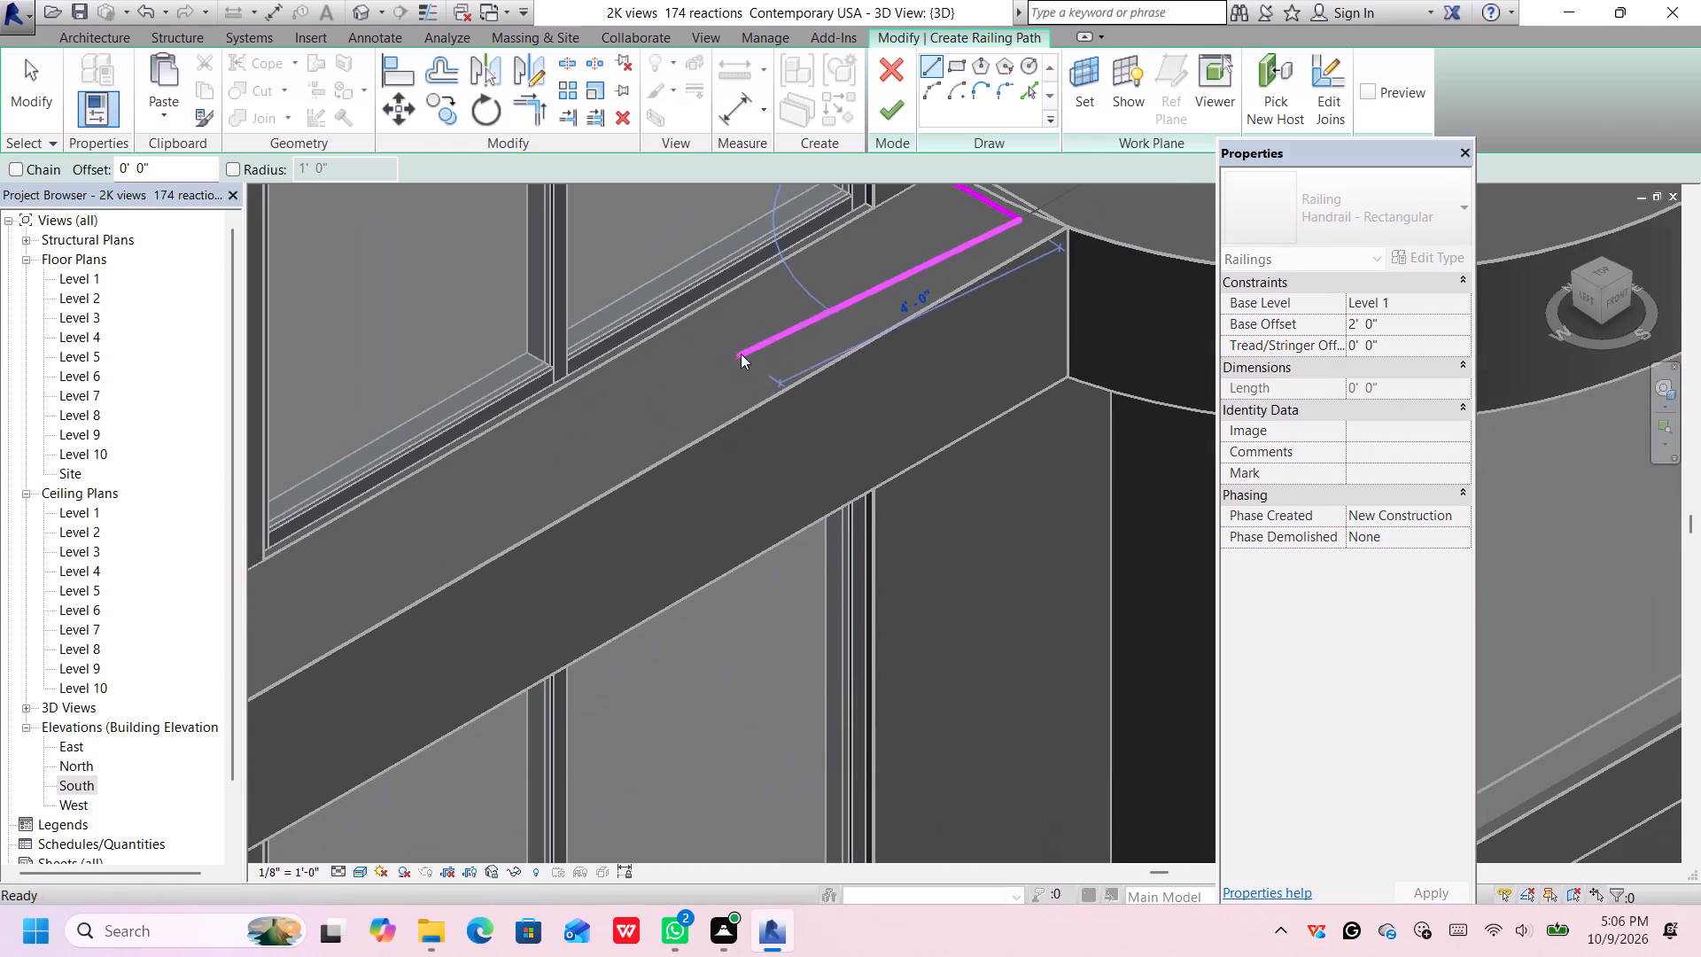
pyautogui.scroll(3, 715, 382)
pyautogui.scroll(-9, 478, 534)
pyautogui.moveTo(463, 545); pyautogui.dragTo(606, 461, button='middle')
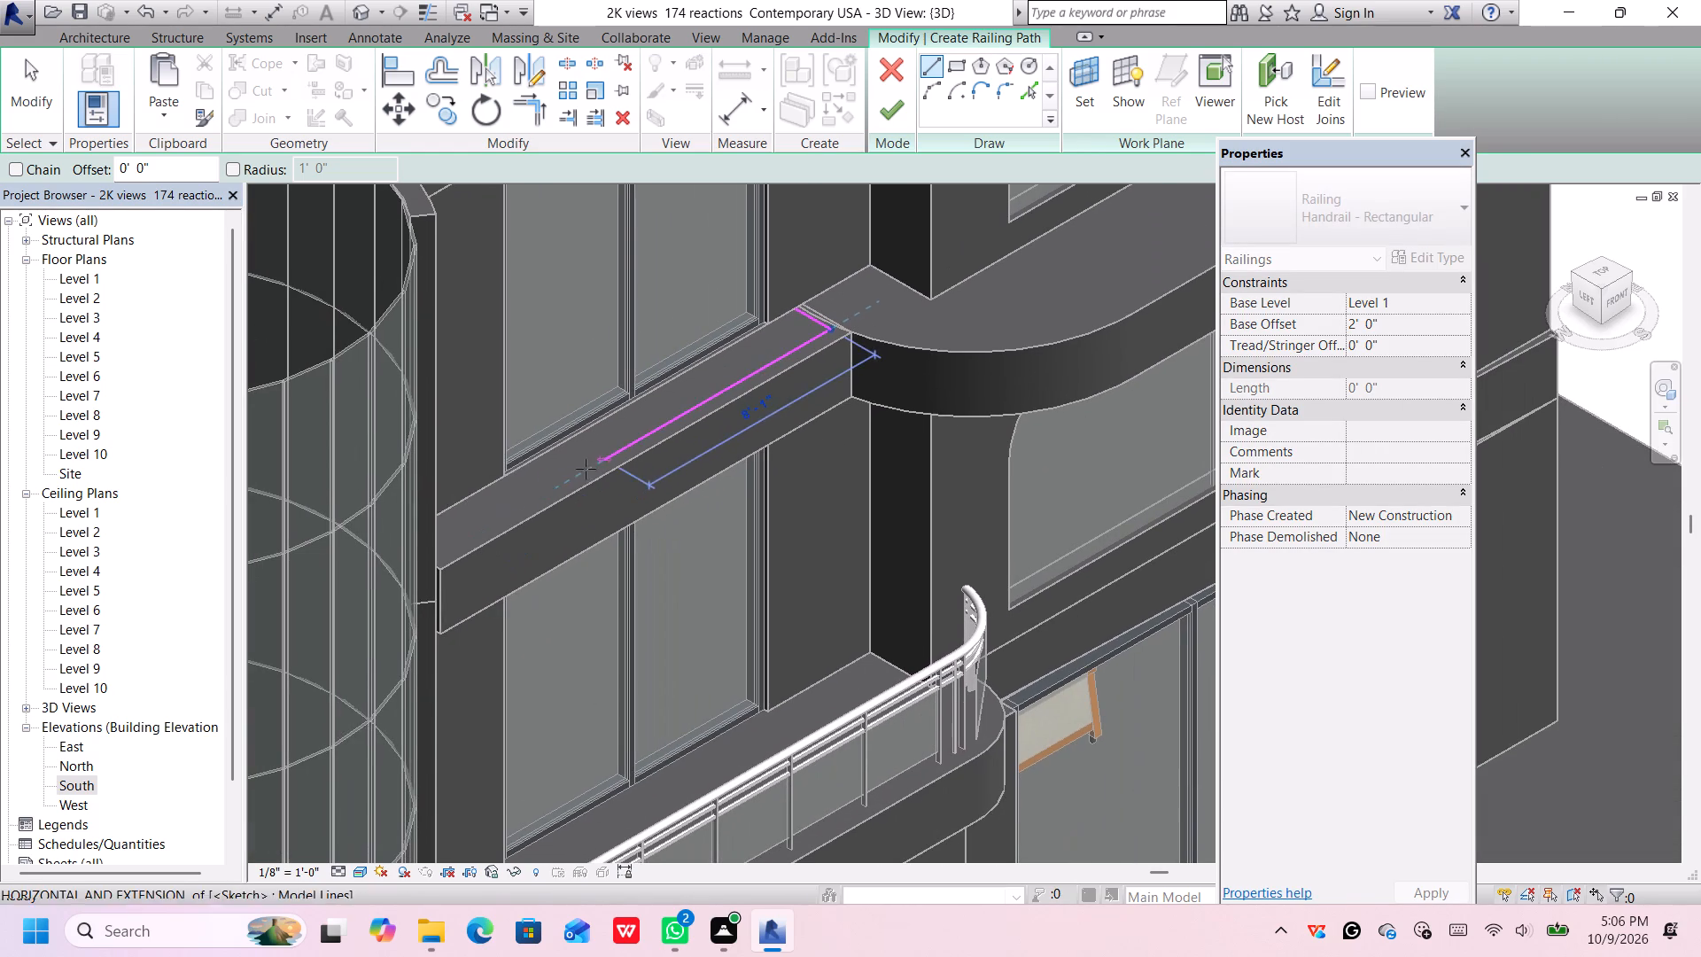
pyautogui.scroll(6, 439, 556)
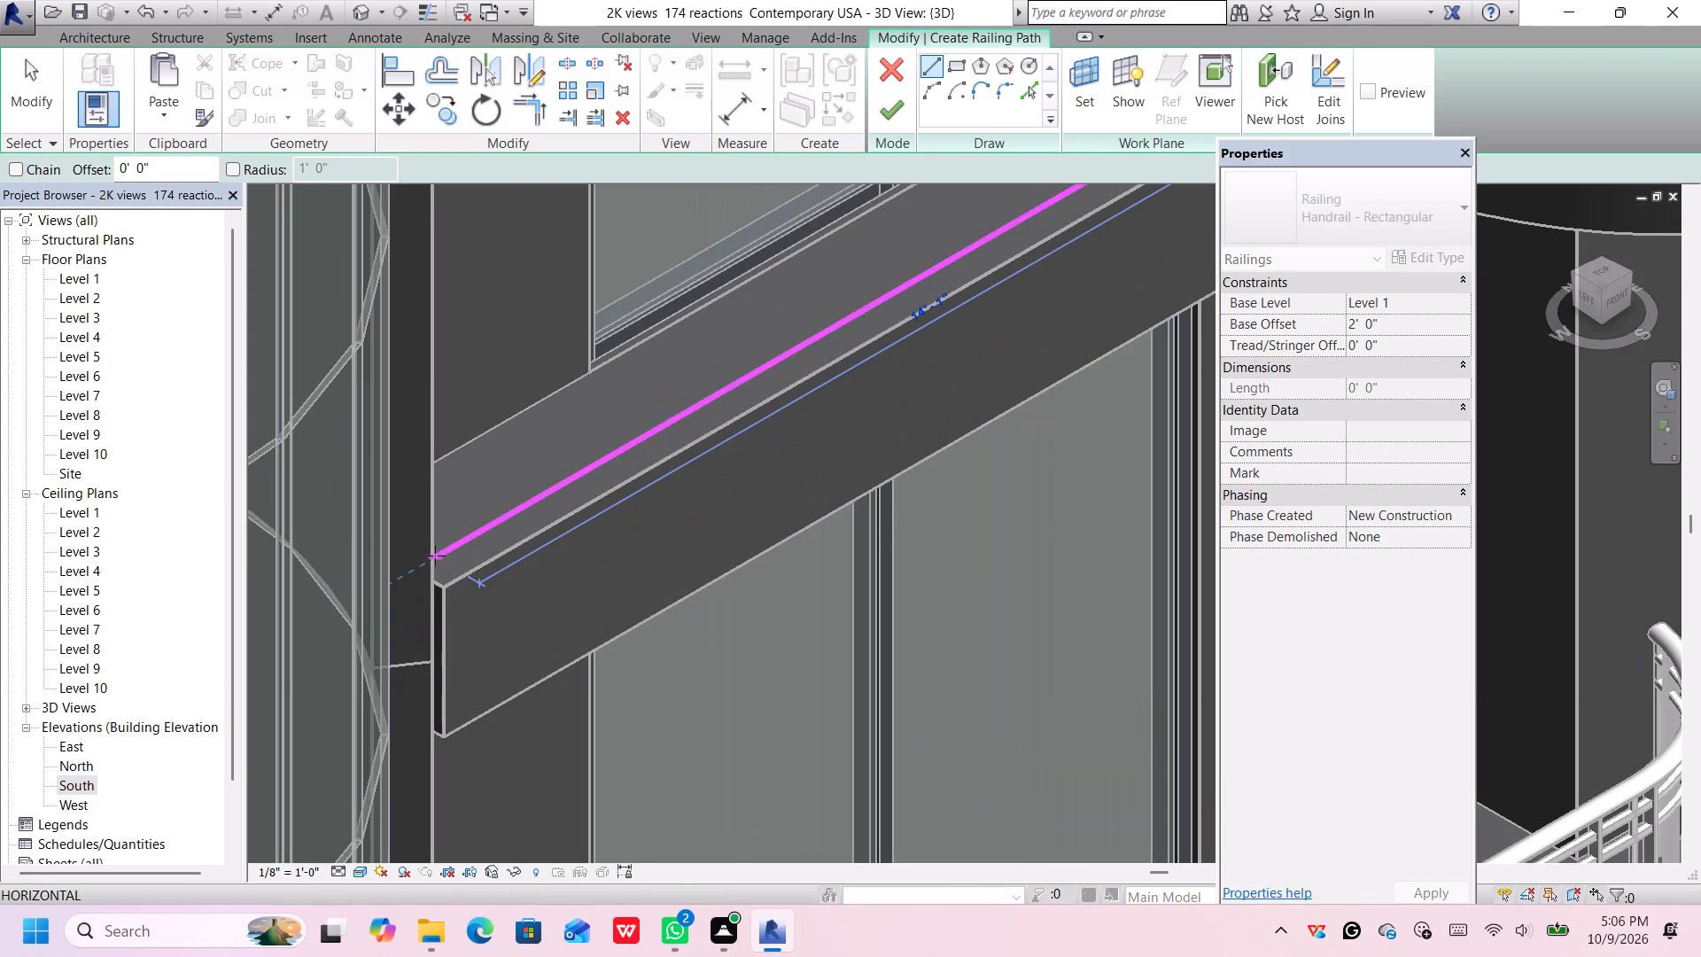
pyautogui.click(432, 556)
pyautogui.scroll(-4, 596, 445)
pyautogui.scroll(3, 603, 442)
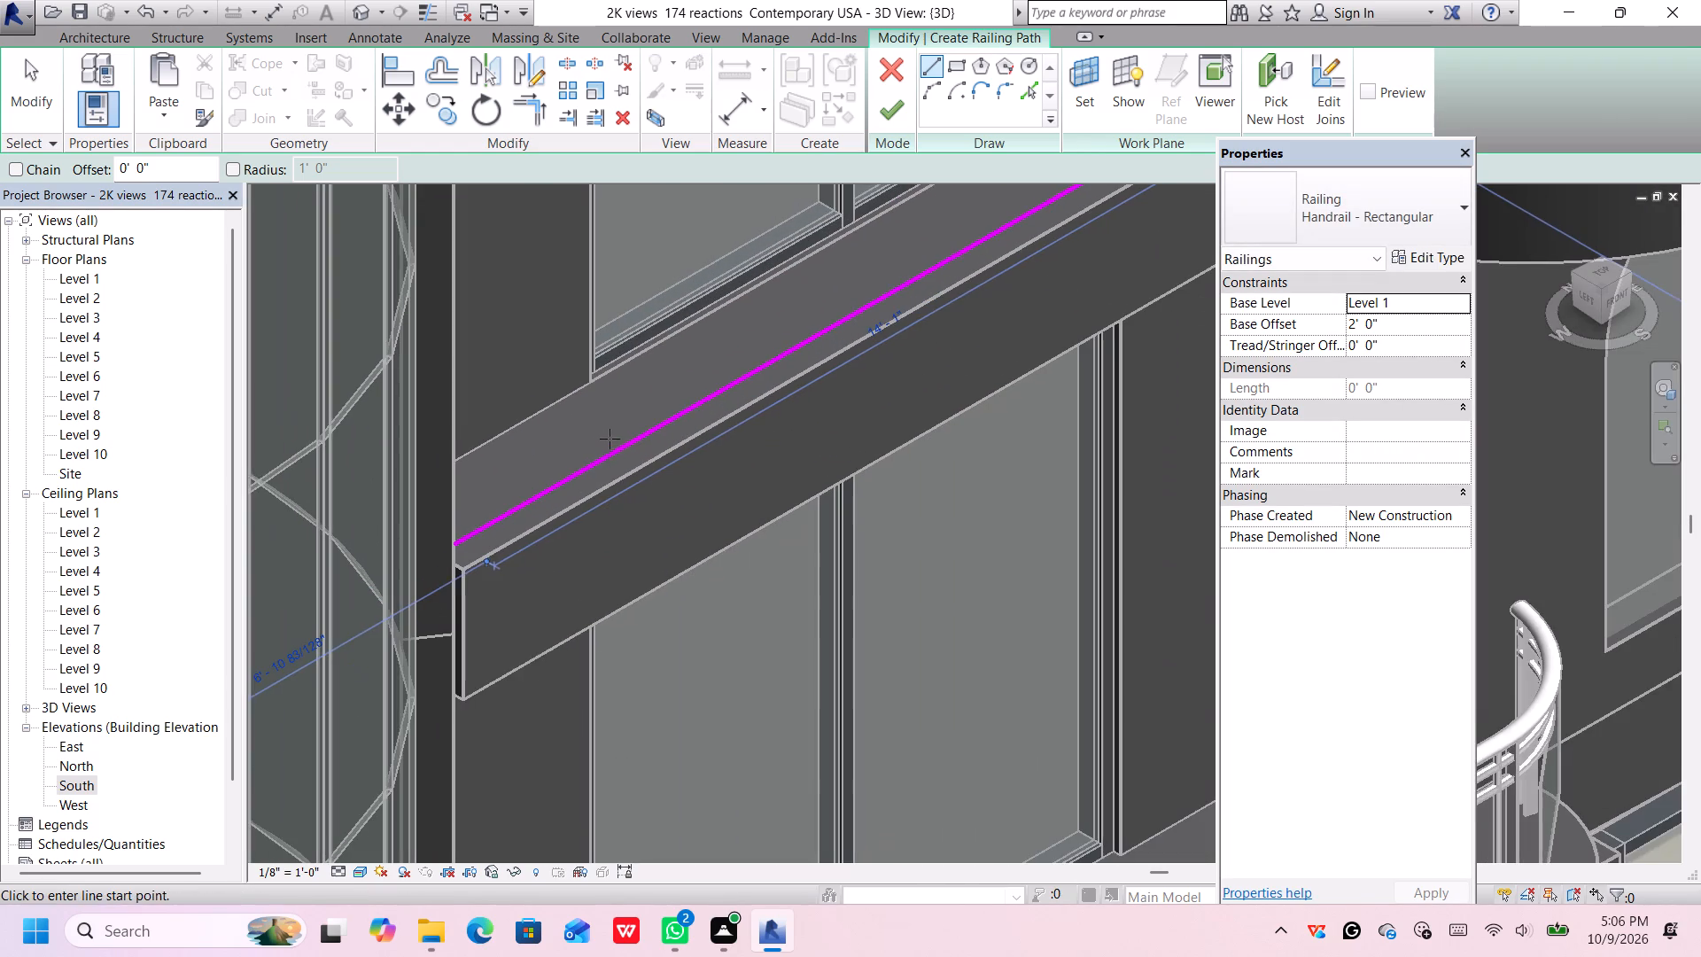
pyautogui.scroll(-5, 626, 432)
pyautogui.scroll(1, 844, 369)
pyautogui.scroll(-3, 844, 367)
pyautogui.moveTo(951, 346); pyautogui.dragTo(730, 494, button='middle')
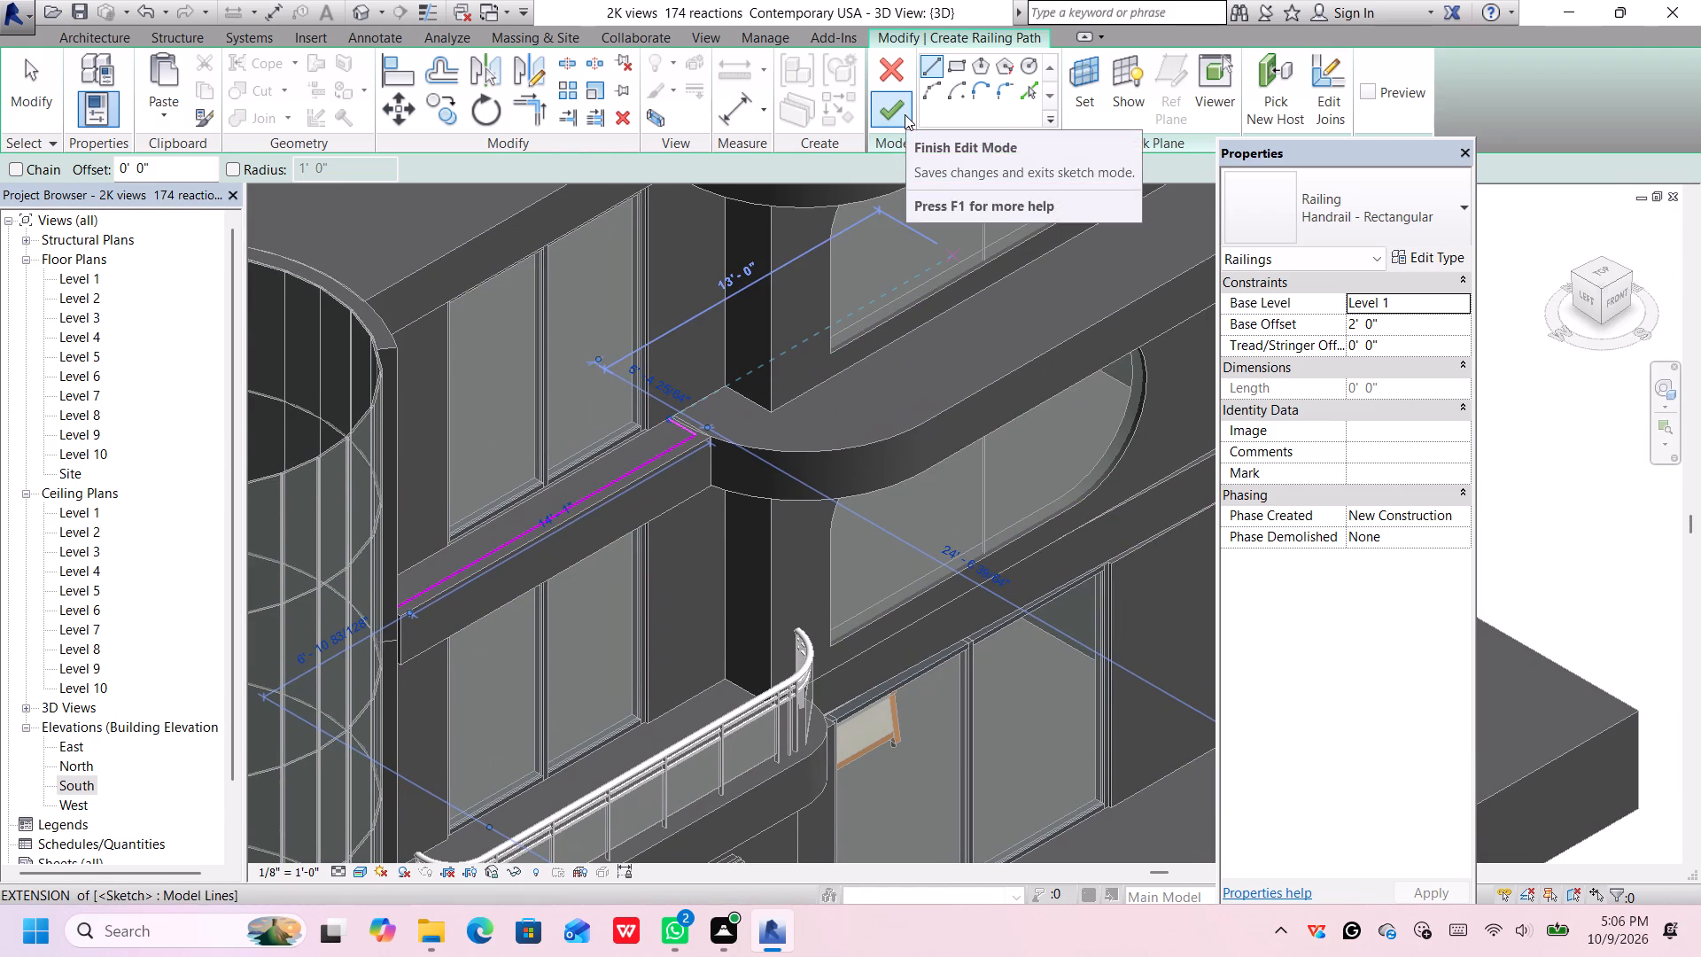
# Set the railing's base level to Level 3 and its base offset to 4' 0".
pyautogui.click(1452, 301)
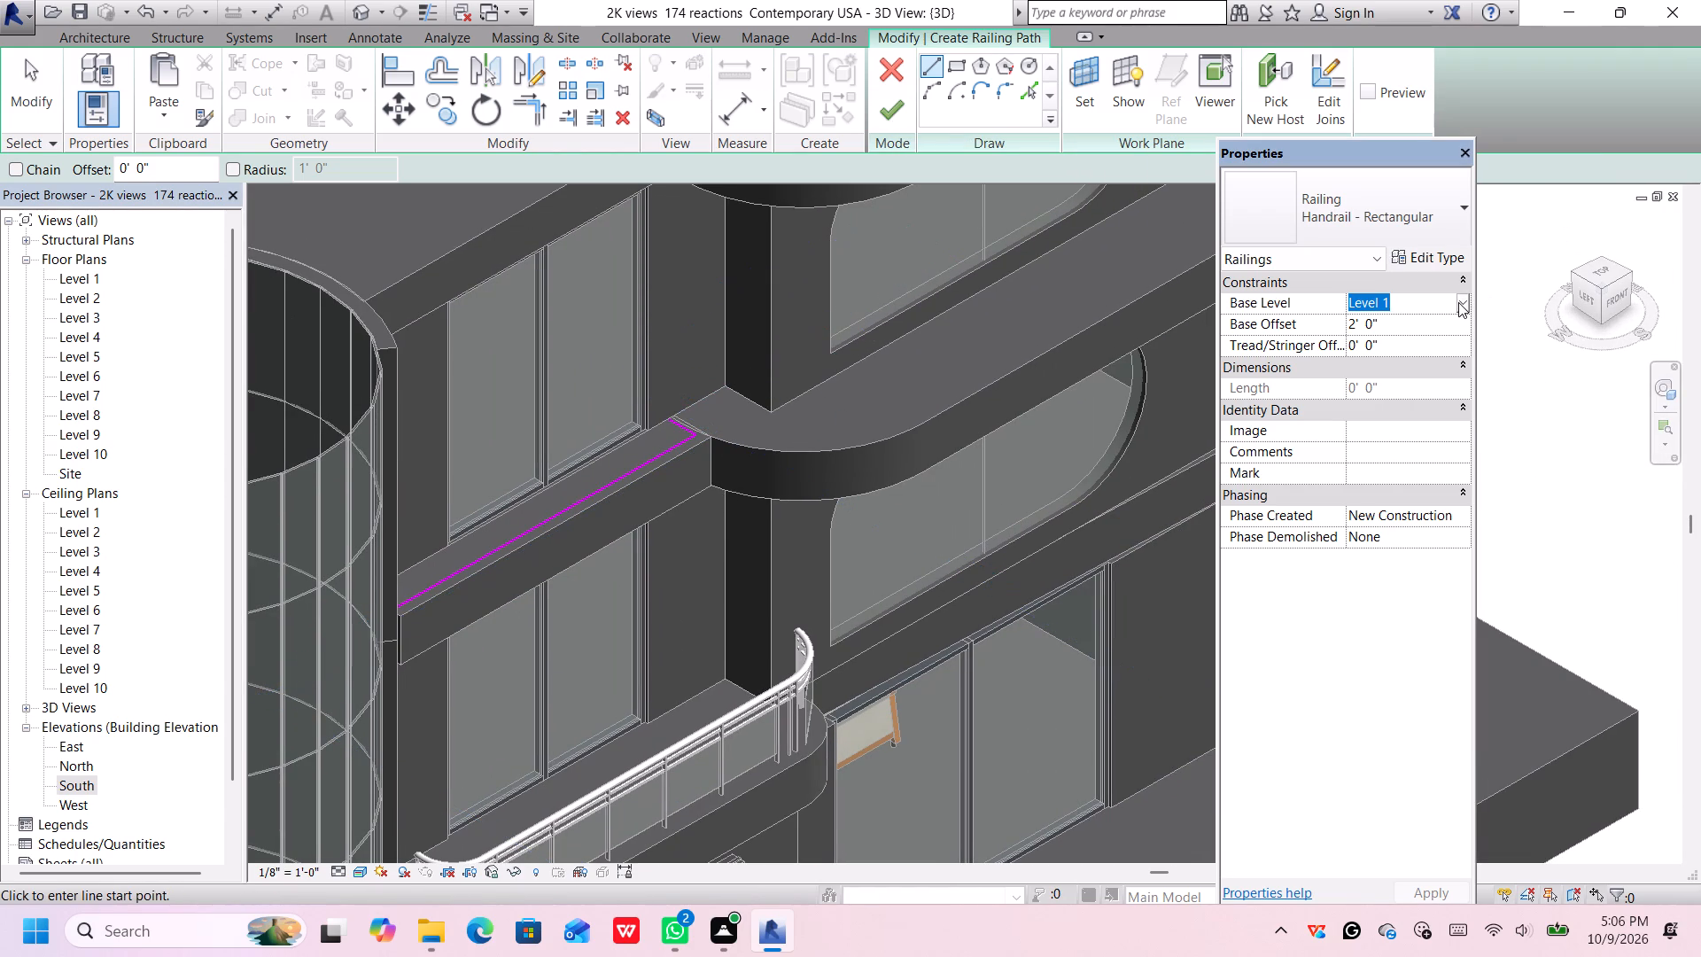
pyautogui.click(1458, 302)
pyautogui.click(1411, 371)
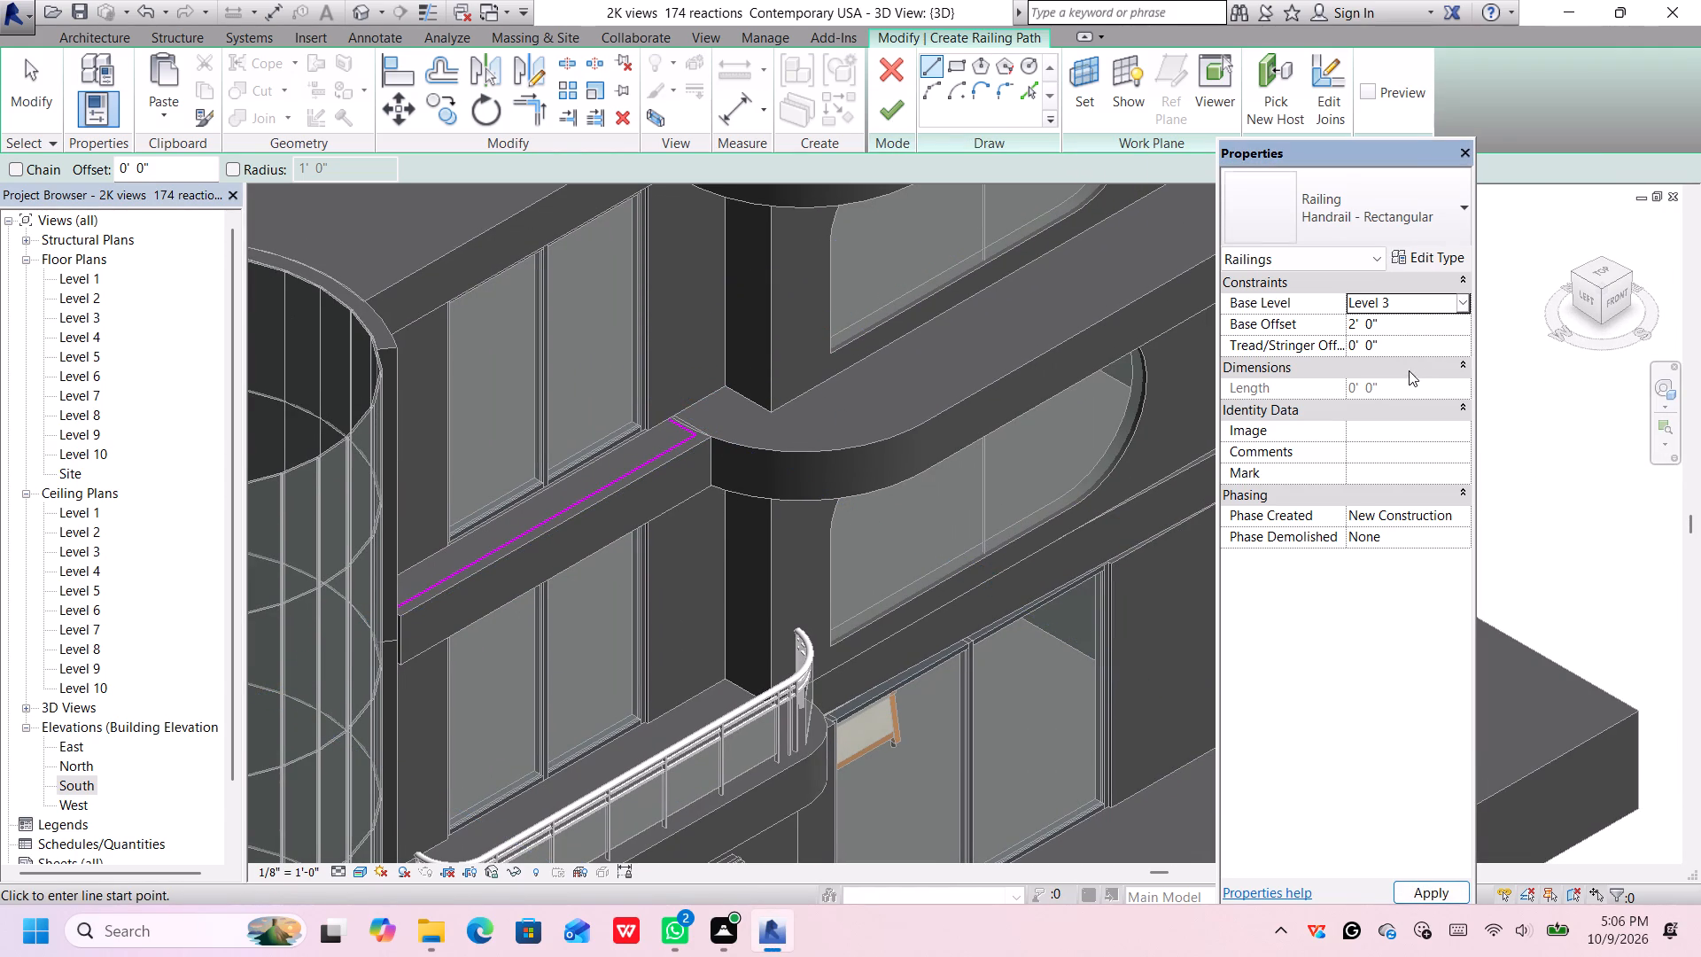
pyautogui.click(1386, 323)
pyautogui.moveTo(1385, 323); pyautogui.dragTo(1346, 327)
pyautogui.press('BackSpace')
pyautogui.write("4'")
pyautogui.press('Return')
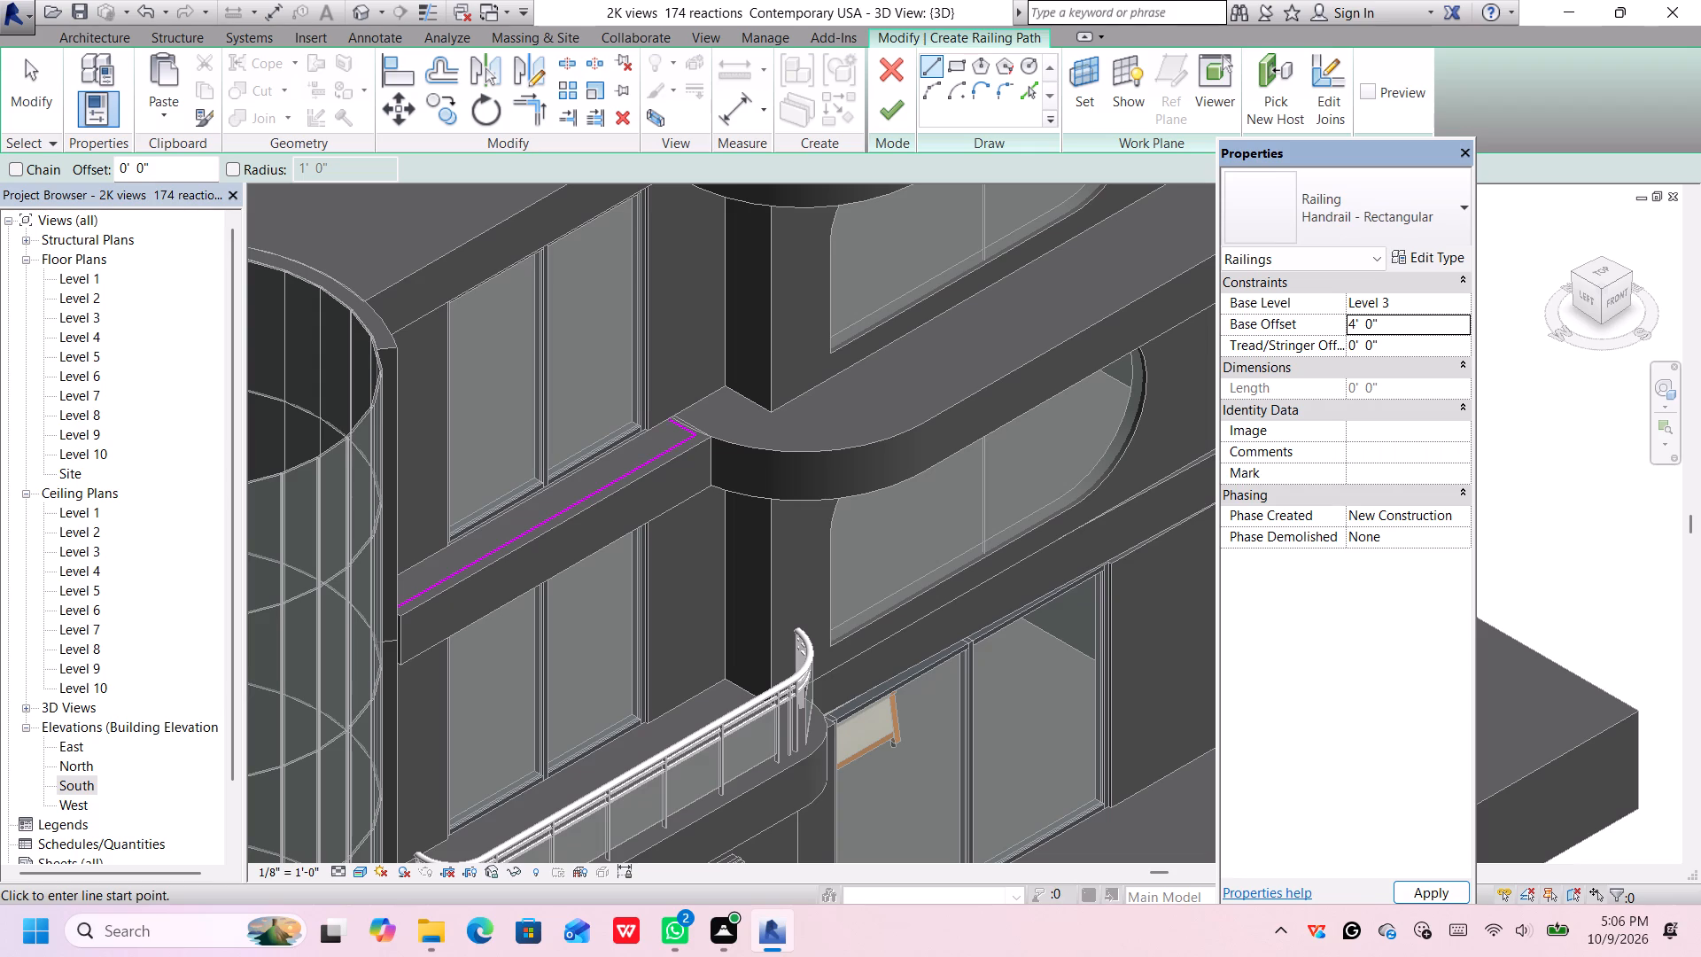
# Change the railing type to Glass Panel - Bottom Fill and finish the path.
pyautogui.click(1416, 217)
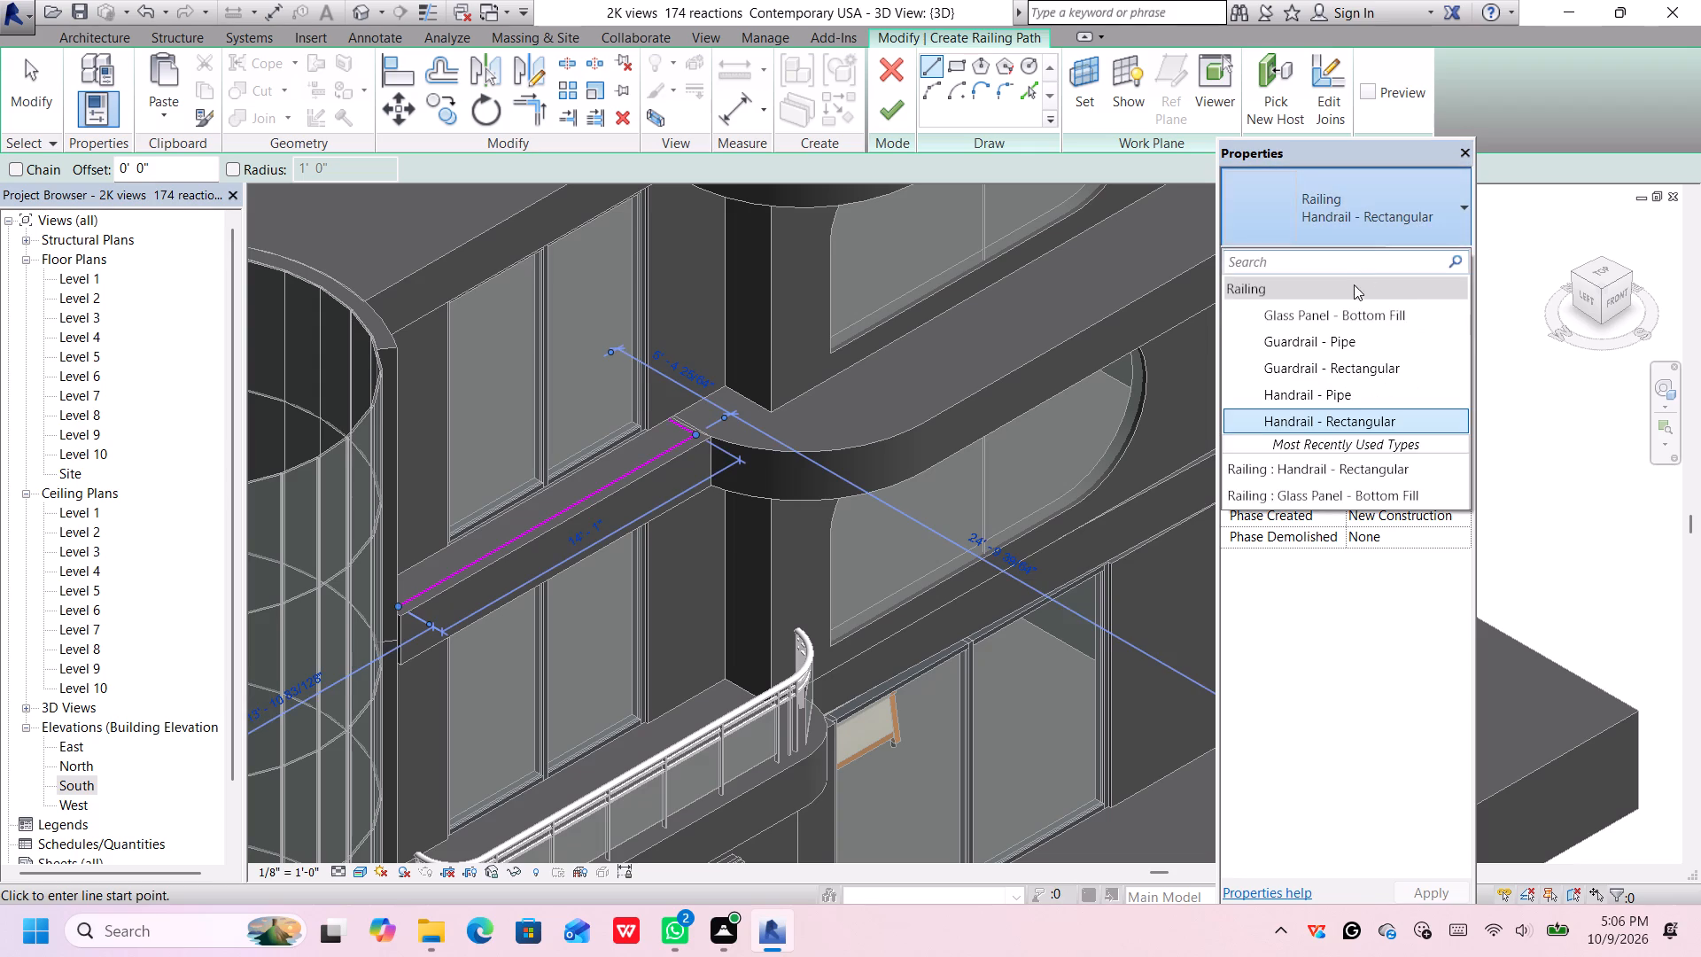
pyautogui.click(1348, 314)
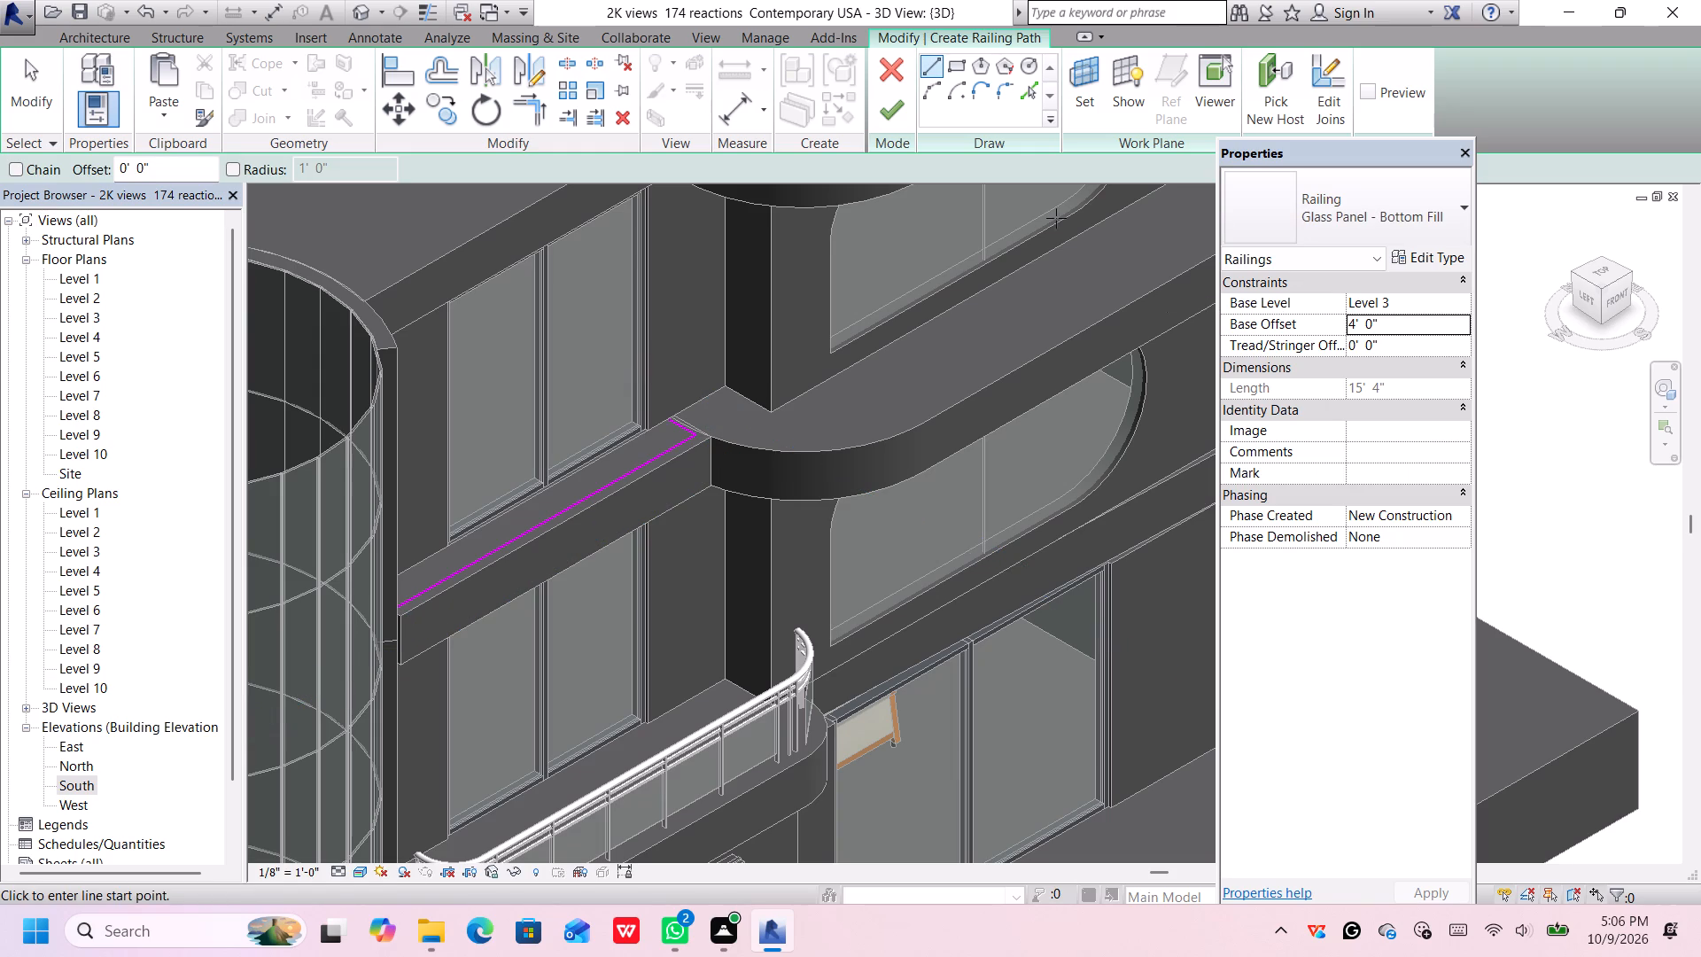
pyautogui.click(892, 121)
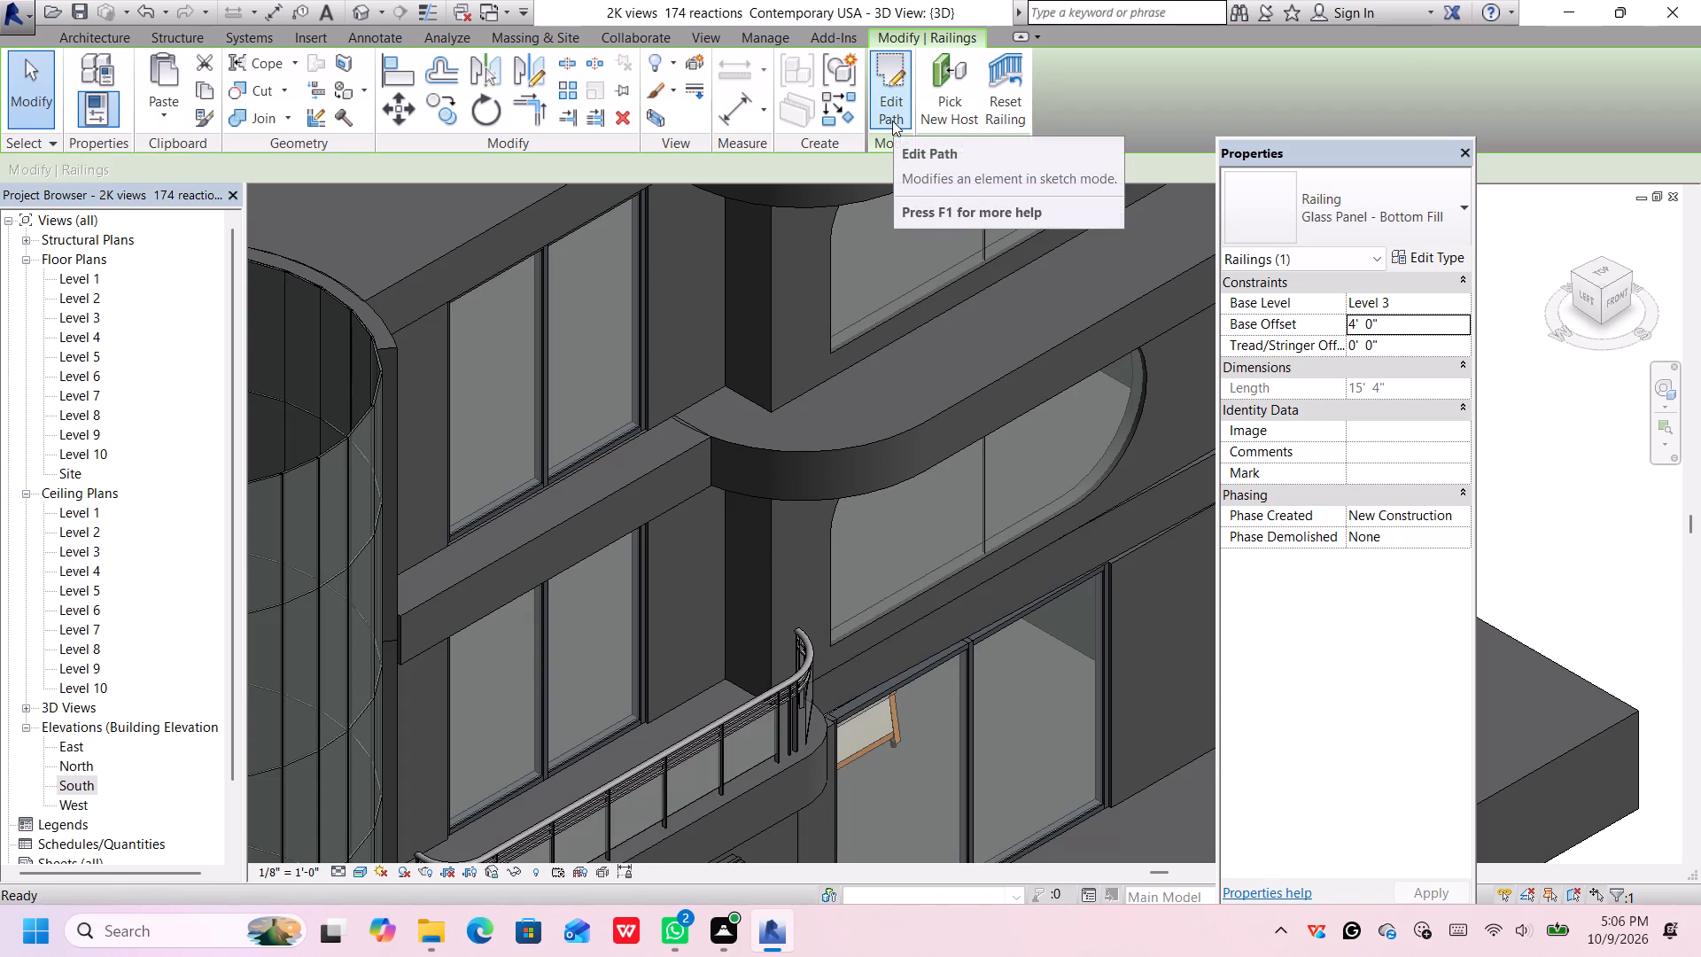
# Nudge the new glass railing down and across the facade to the narrow floor strip between the cylindrical curtain wall and curved slab.
pyautogui.scroll(-11, 795, 310)
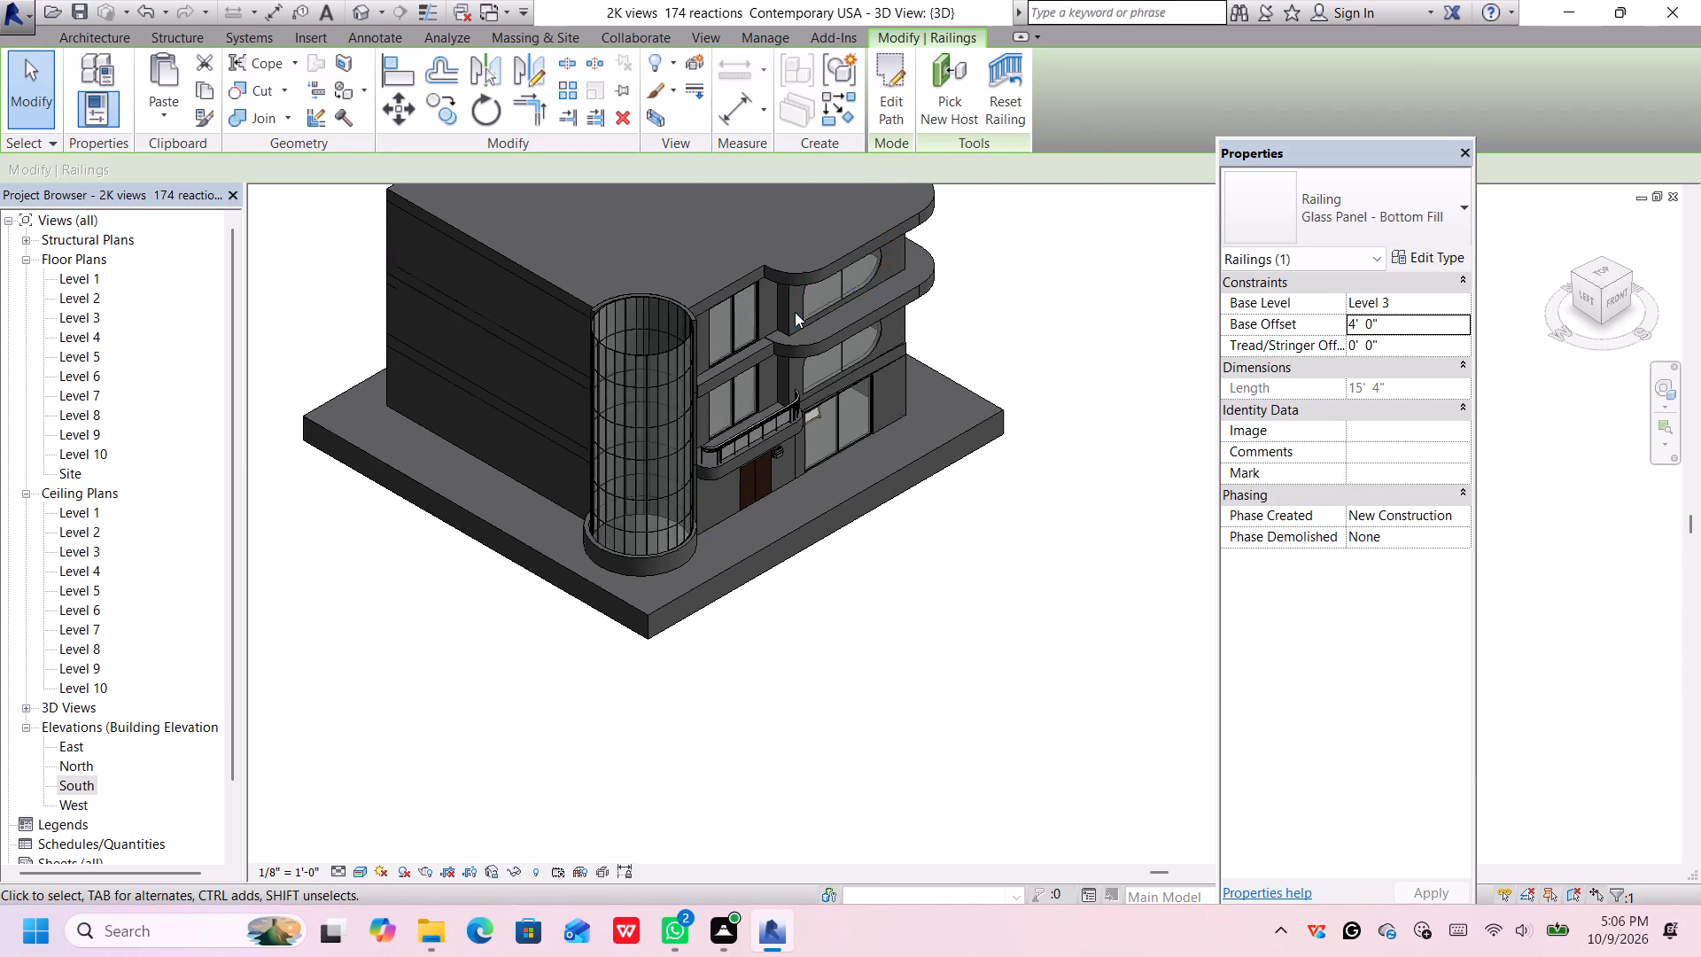
pyautogui.moveTo(791, 319); pyautogui.dragTo(726, 417, button='middle')
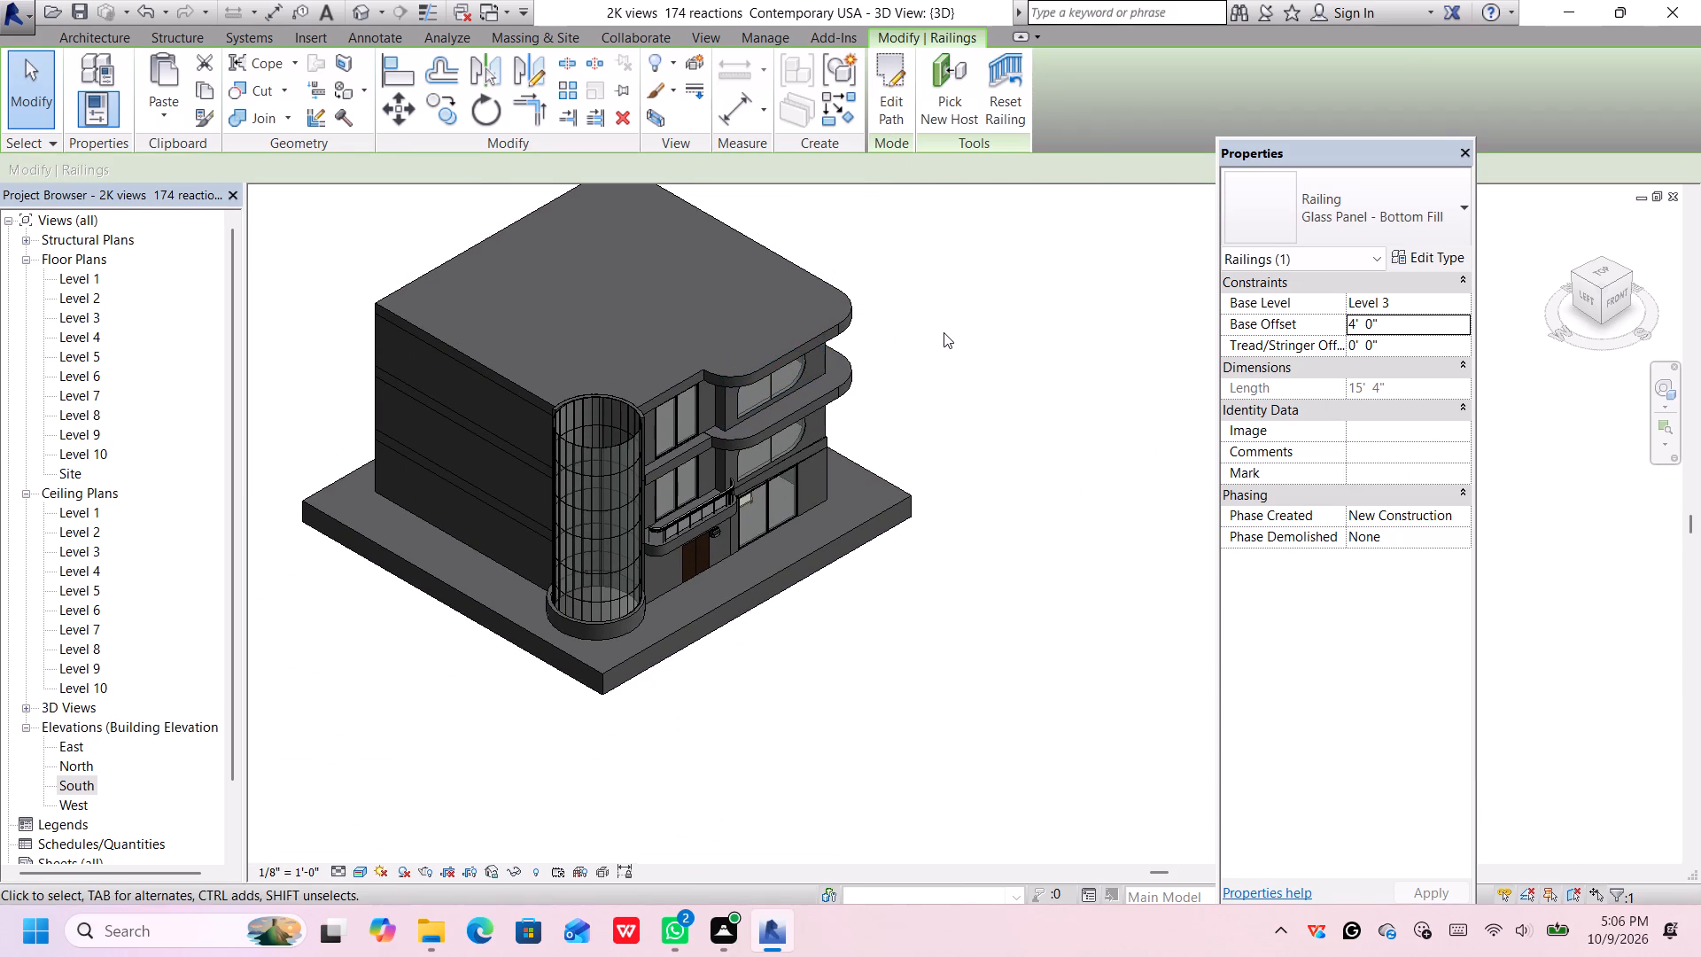
pyautogui.press('Down')
pyautogui.press('Down')
pyautogui.press('Down')
pyautogui.press('Down')
pyautogui.press('Down')
pyautogui.press('Down')
pyautogui.press('Down')
pyautogui.press('Down')
pyautogui.press('Down')
pyautogui.press('Down')
pyautogui.press('Down')
pyautogui.press('Down')
pyautogui.press('Down')
pyautogui.press('Down')
pyautogui.press('Down')
pyautogui.press('Down')
pyautogui.press('Down')
pyautogui.press('Down')
pyautogui.press('Down')
pyautogui.press('Down')
pyautogui.press('Down')
pyautogui.press('Down')
pyautogui.press('Down')
pyautogui.press('Down')
pyautogui.press('Down')
pyautogui.press('Down')
pyautogui.press('Down')
pyautogui.press('Down')
pyautogui.press('Down')
pyautogui.press('Down')
pyautogui.press('Down')
pyautogui.press('Down')
pyautogui.press('Down')
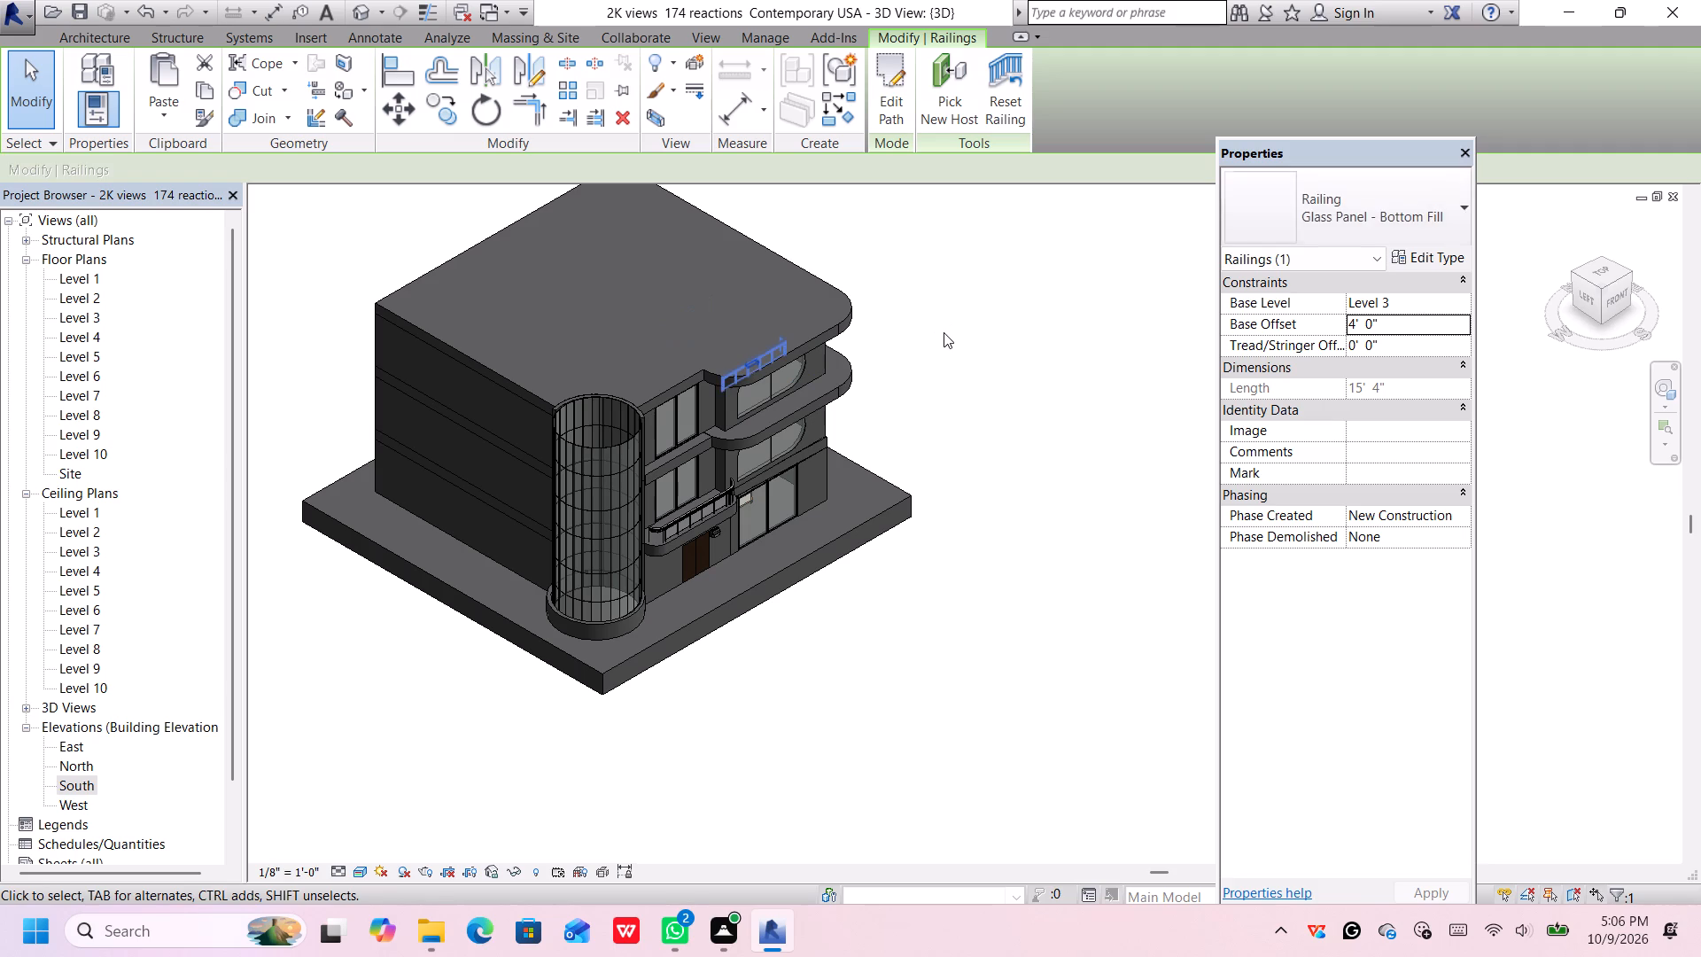
pyautogui.press('Left')
pyautogui.press('Left')
pyautogui.press('Left')
pyautogui.press('Left')
pyautogui.press('Left')
pyautogui.press('Left')
pyautogui.press('Left')
pyautogui.press('Left')
pyautogui.press('Left')
pyautogui.press('Left')
pyautogui.press('Left')
pyautogui.press('Left')
pyautogui.press('Left')
pyautogui.press('Left')
pyautogui.press('Left')
pyautogui.press('Left')
pyautogui.press('Left')
pyautogui.press('Left')
pyautogui.press('Left')
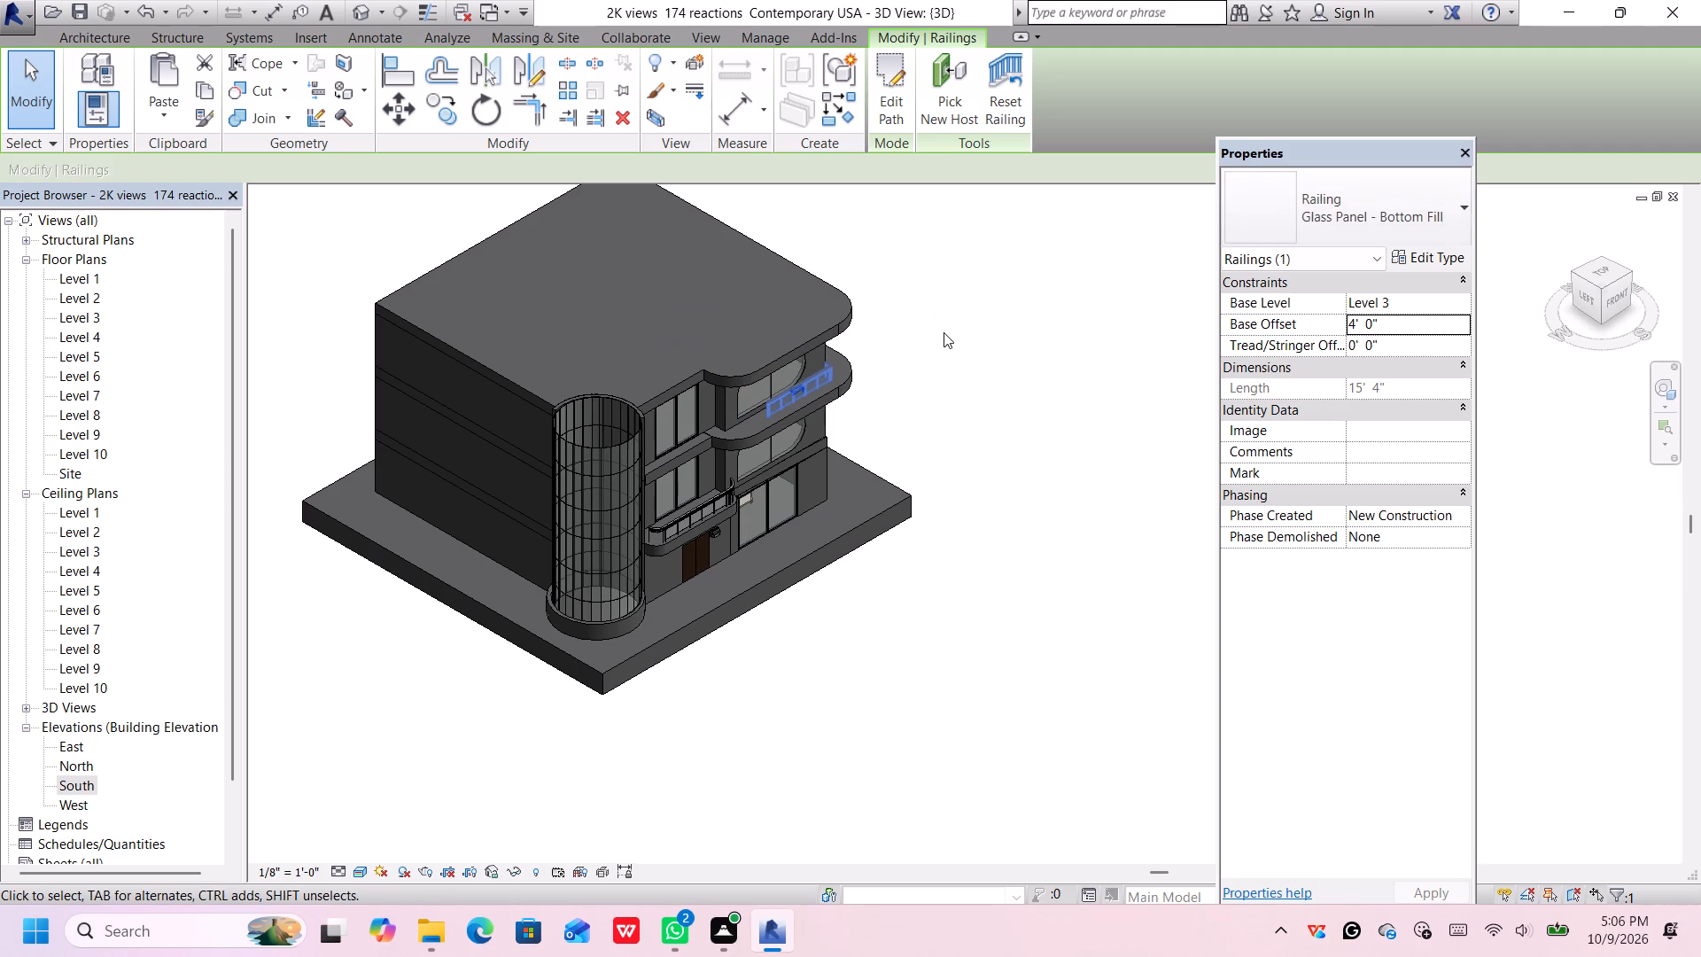
pyautogui.press('Left')
pyautogui.press('Left')
pyautogui.press('Left')
pyautogui.press('Left')
pyautogui.press('Left')
pyautogui.press('Left')
pyautogui.press('Left')
pyautogui.press('Left')
pyautogui.press('Left')
pyautogui.press('Left')
pyautogui.press('Left')
pyautogui.press('Left')
pyautogui.press('Left')
pyautogui.press('Left')
pyautogui.press('Left')
pyautogui.press('Left')
pyautogui.press('Left')
pyautogui.press('Left')
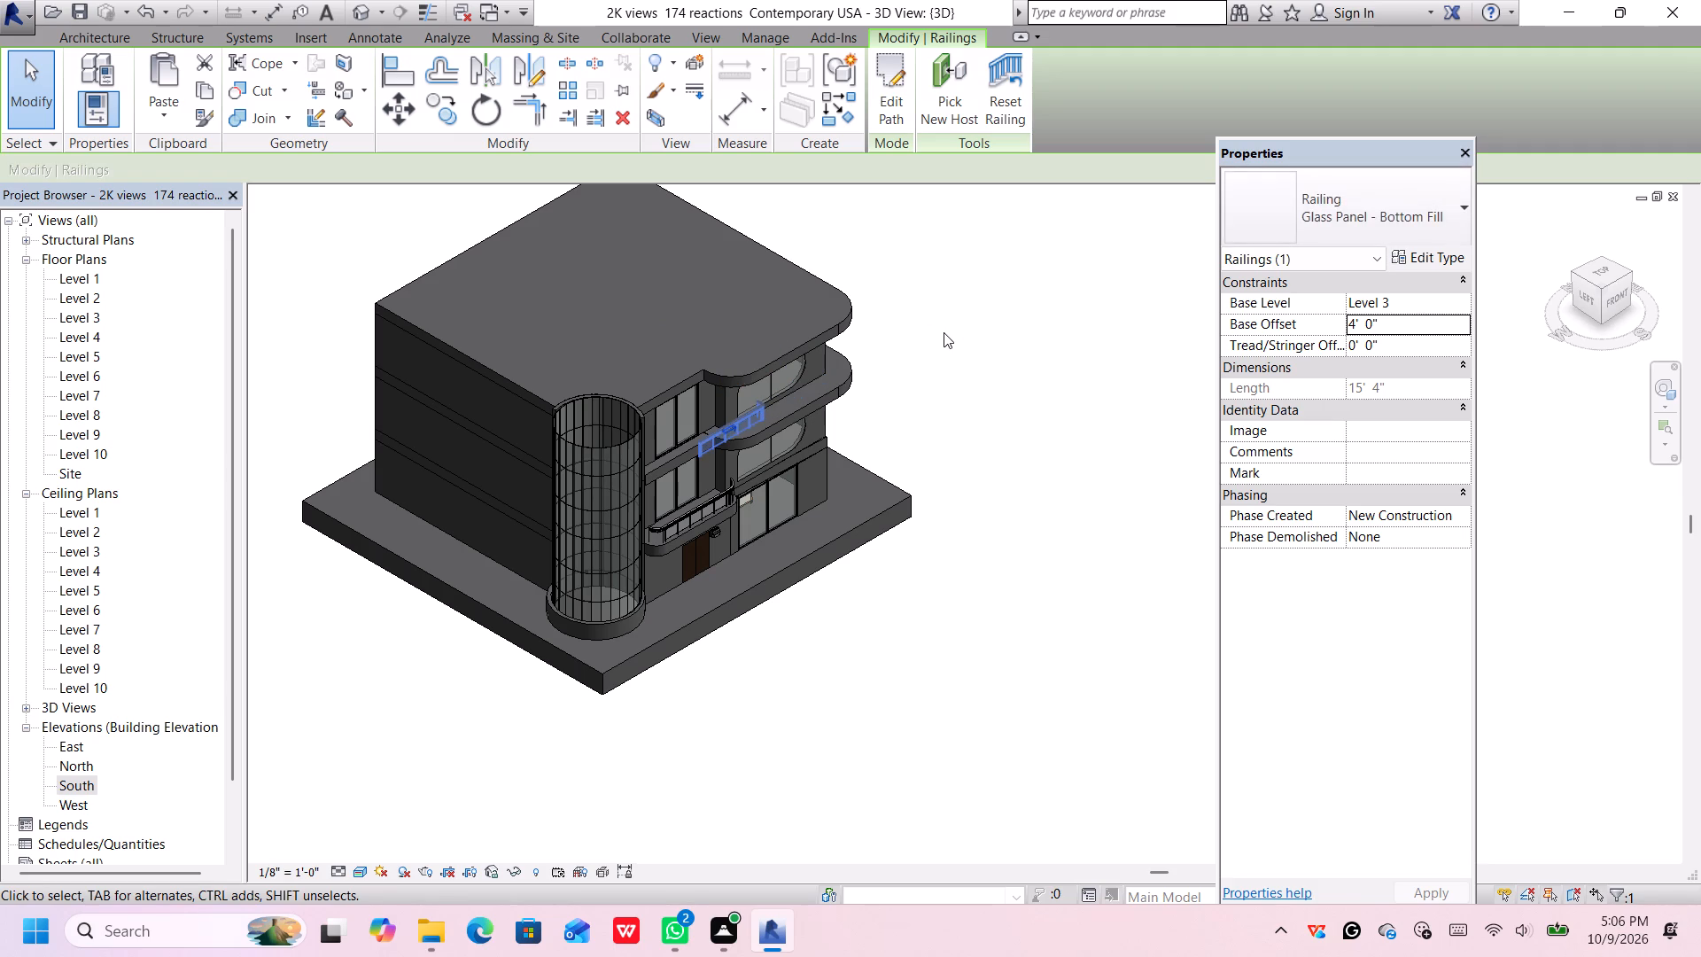
pyautogui.press('Right')
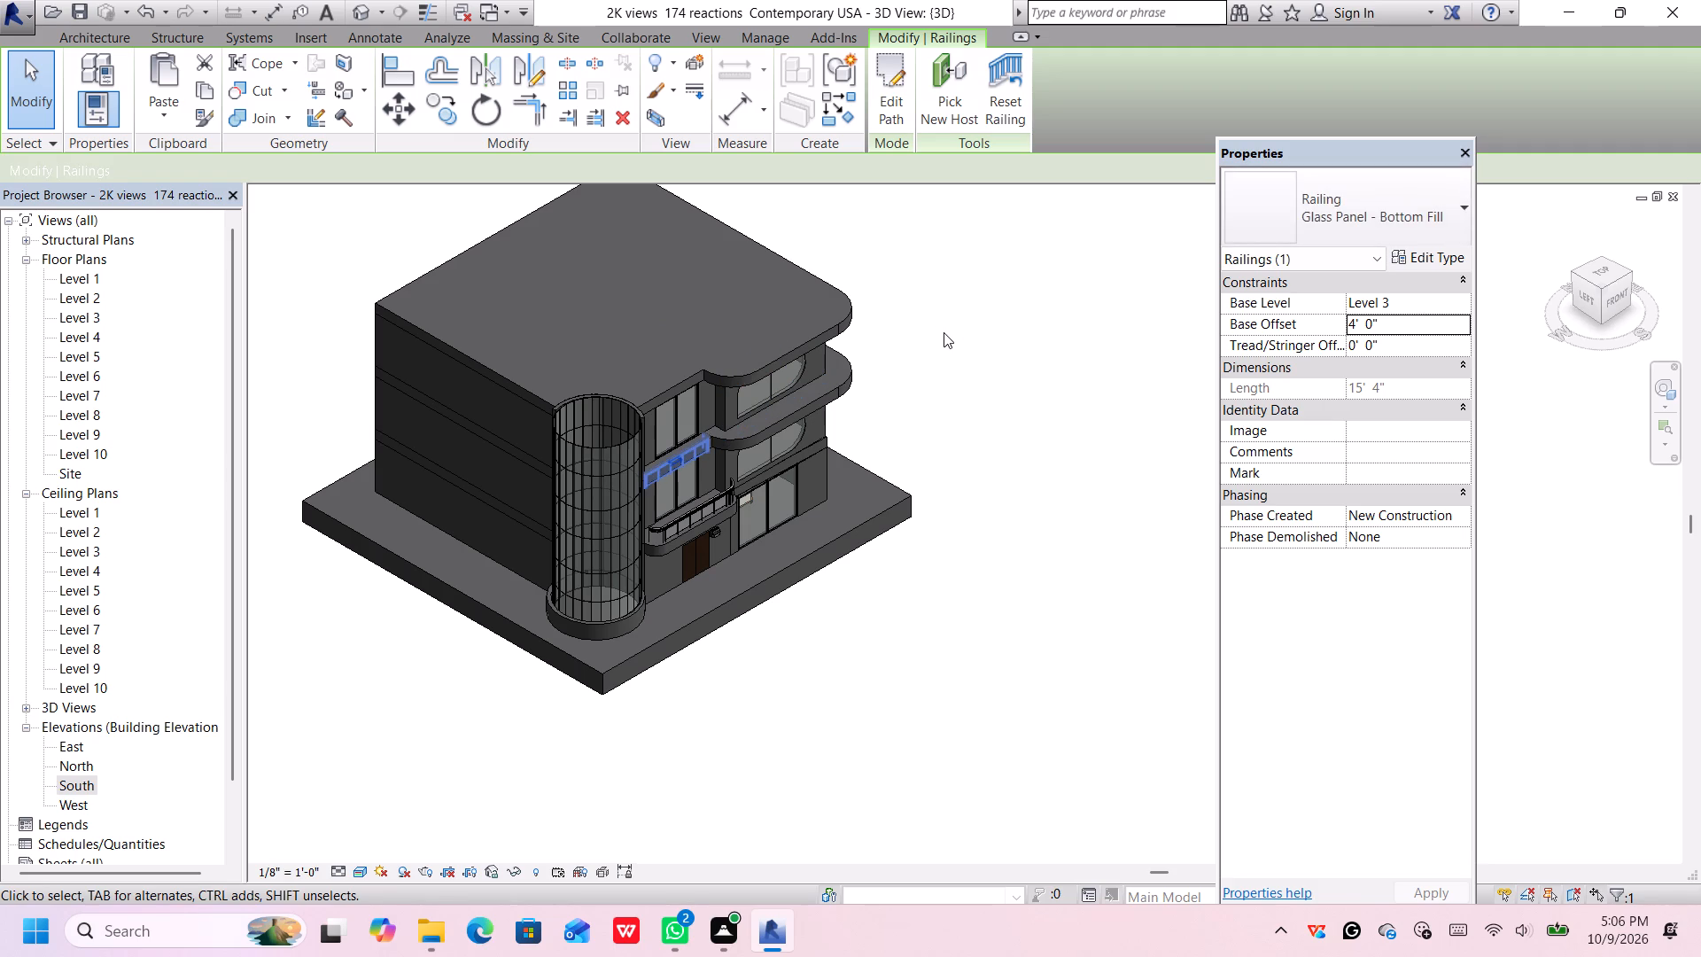
pyautogui.press('Right')
pyautogui.press('Right')
pyautogui.press('Up')
pyautogui.press('Up')
pyautogui.press('Up')
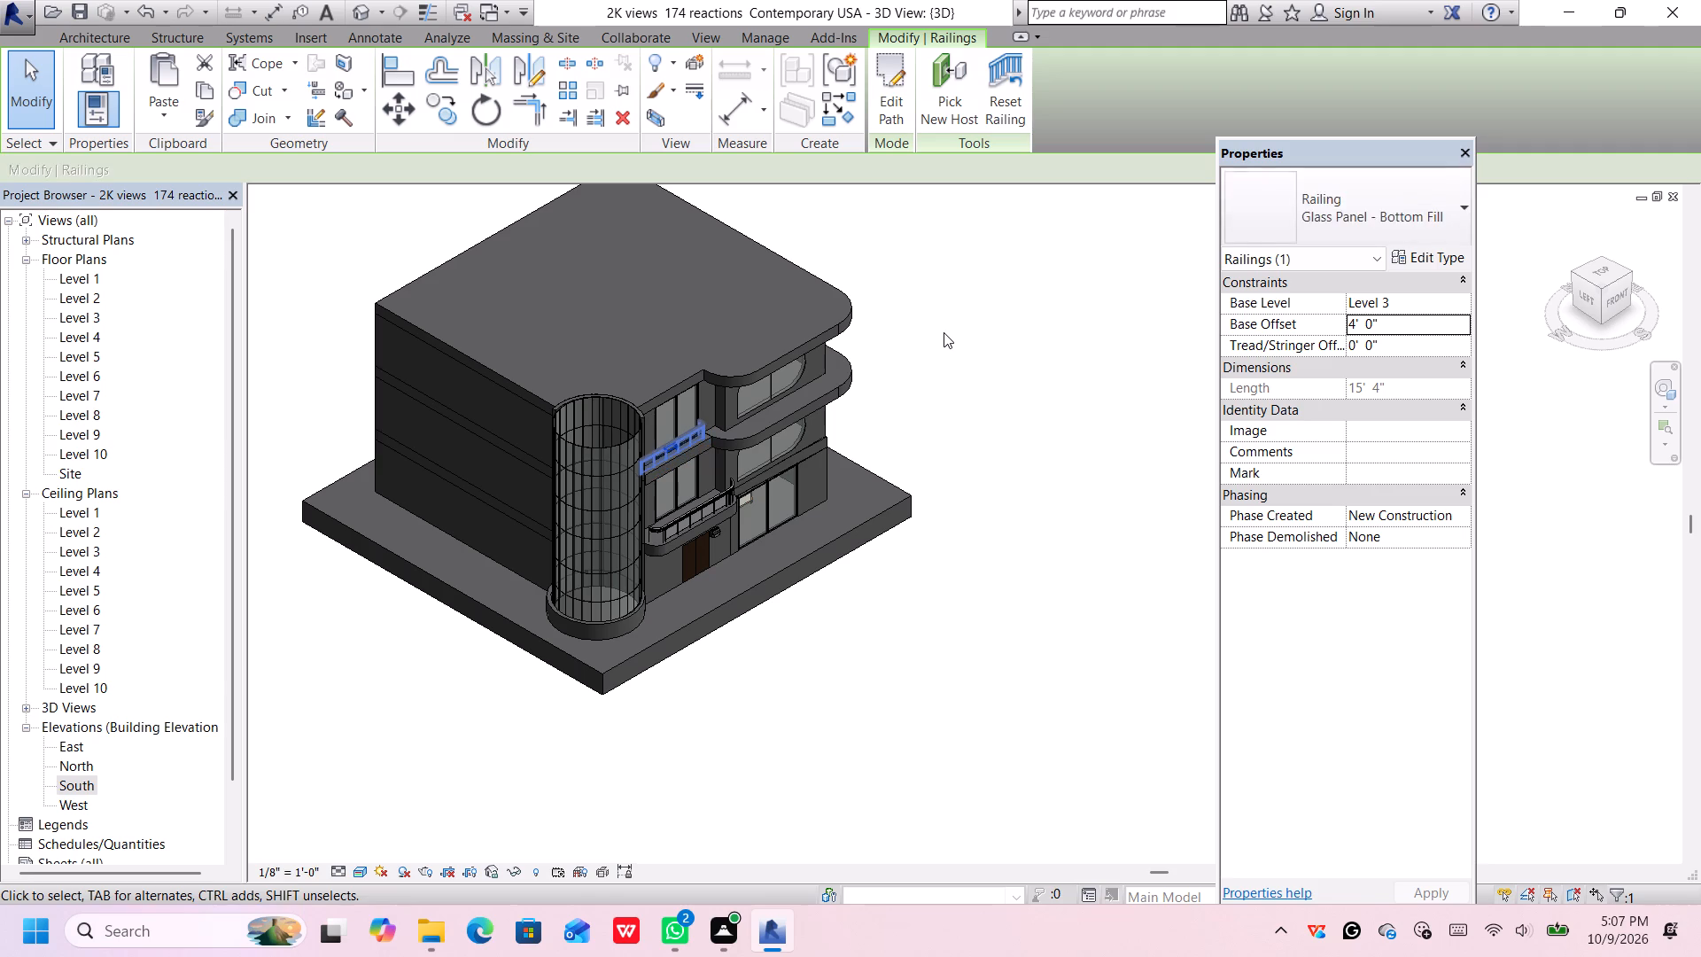
pyautogui.press('Right')
pyautogui.press('Right')
pyautogui.press('Left')
pyautogui.press('Up')
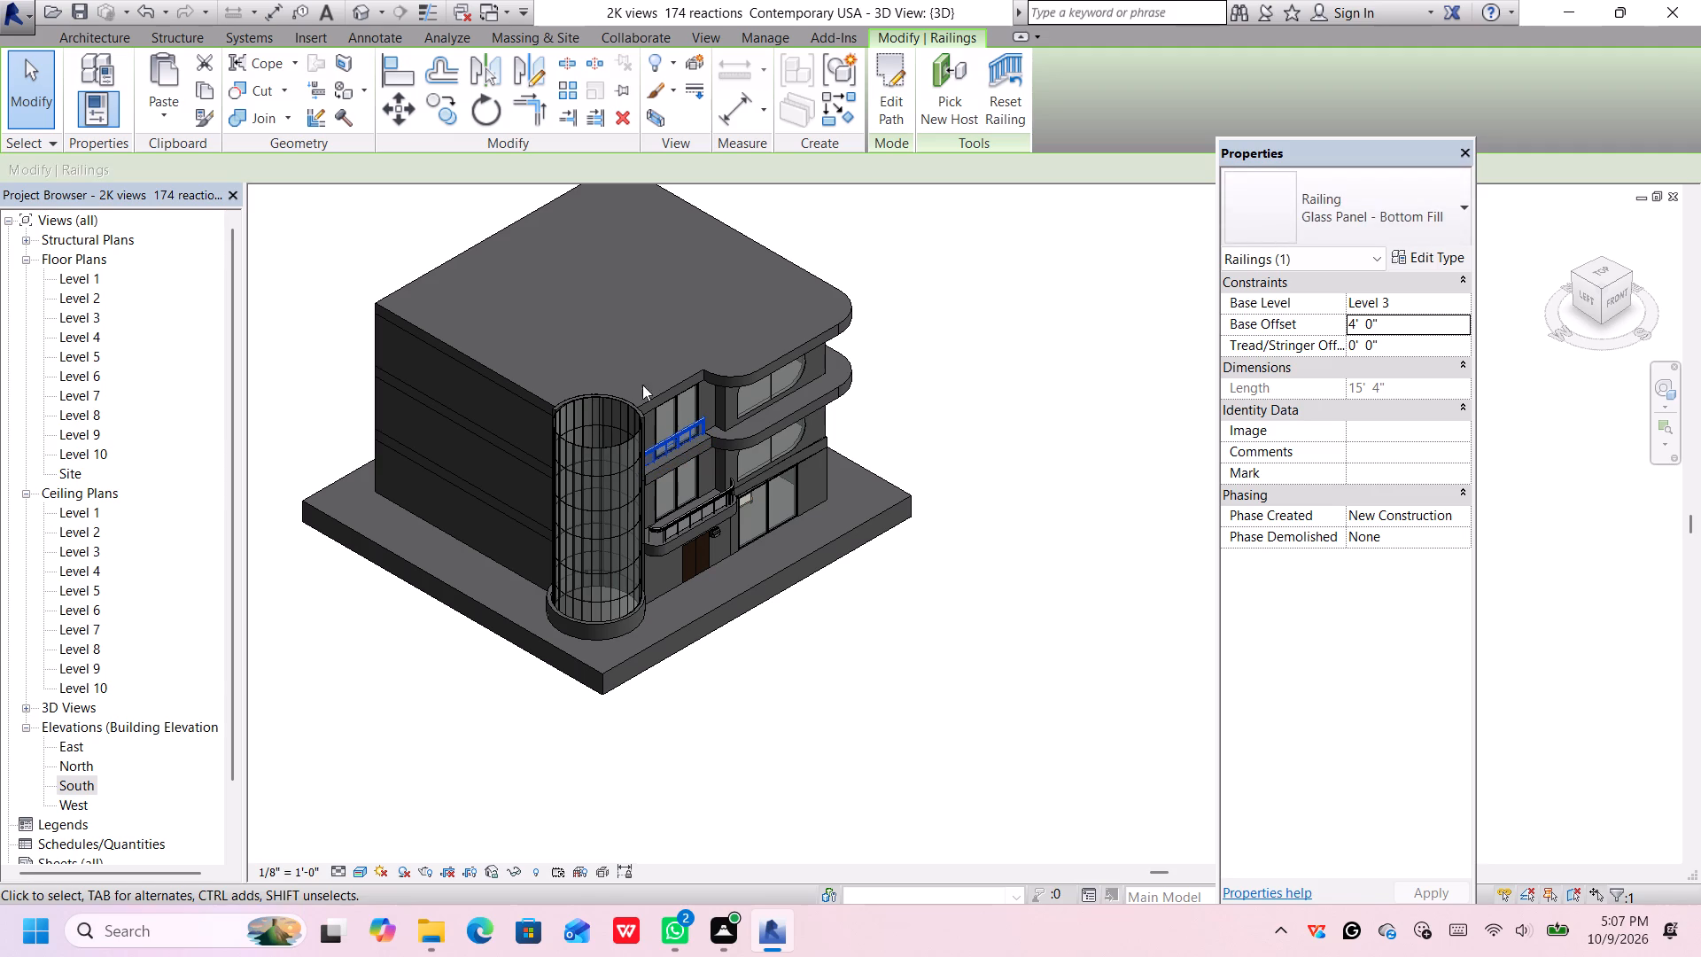
# Nudge the upper glass railing outward from the facade toward the front edge of the narrow floor strip.
pyautogui.scroll(14, 703, 469)
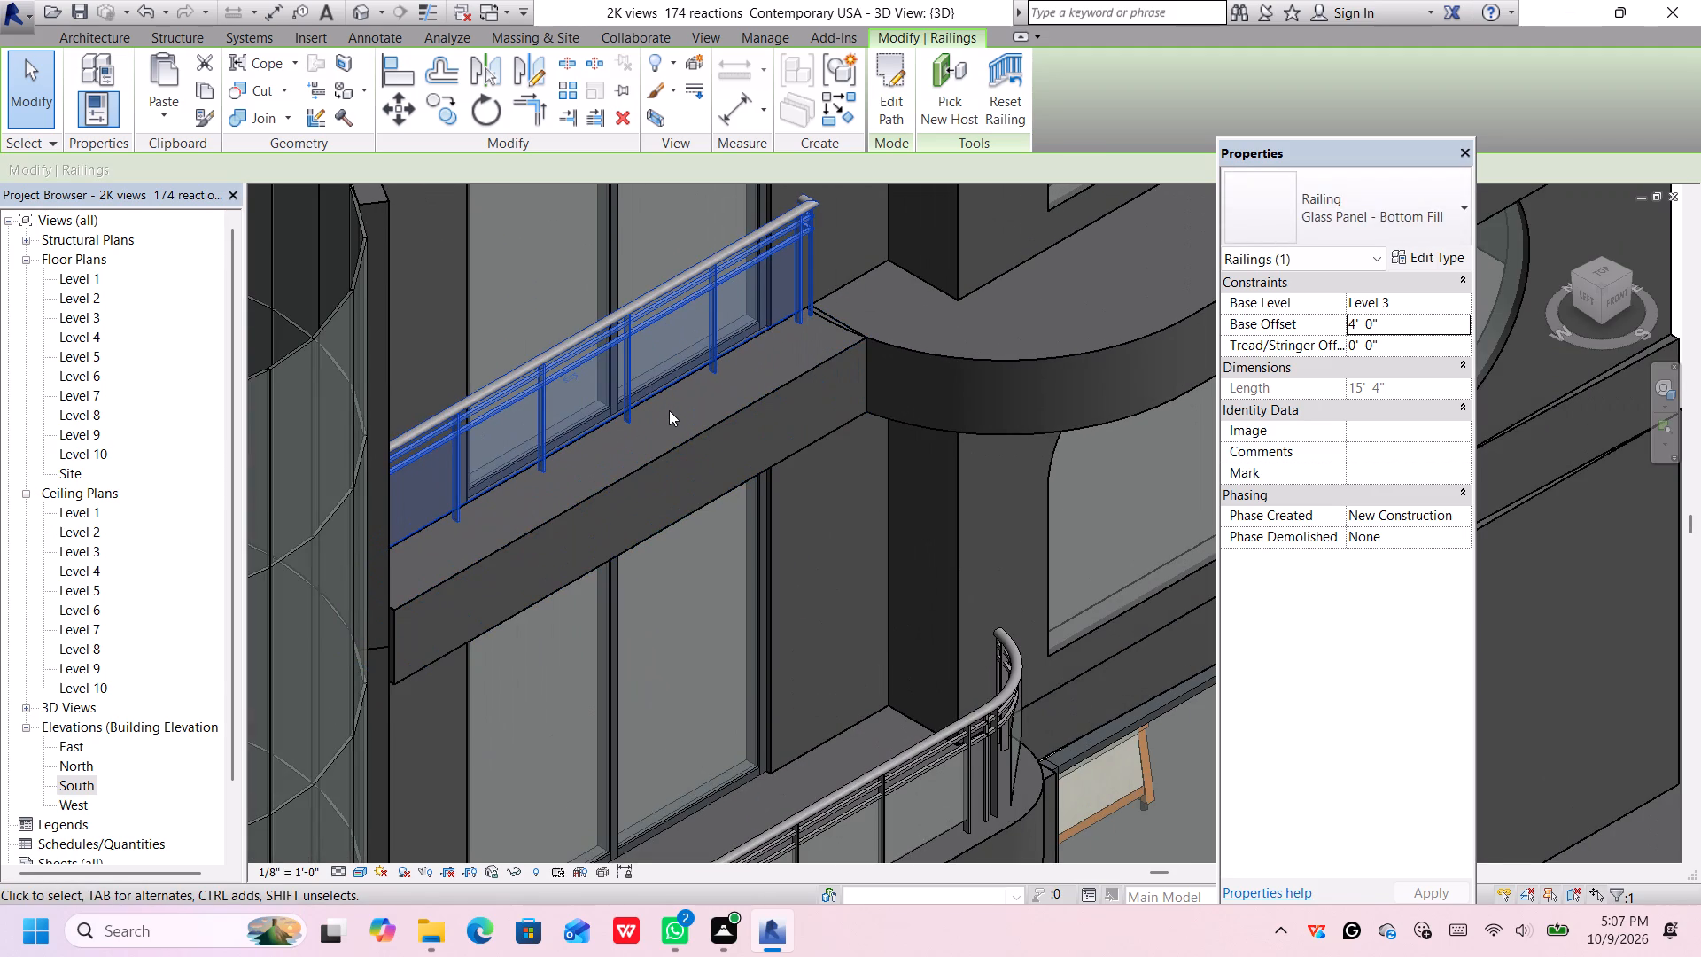
pyautogui.press('Down')
pyautogui.press('Down')
pyautogui.press('Down')
pyautogui.press('Down')
pyautogui.press('Down')
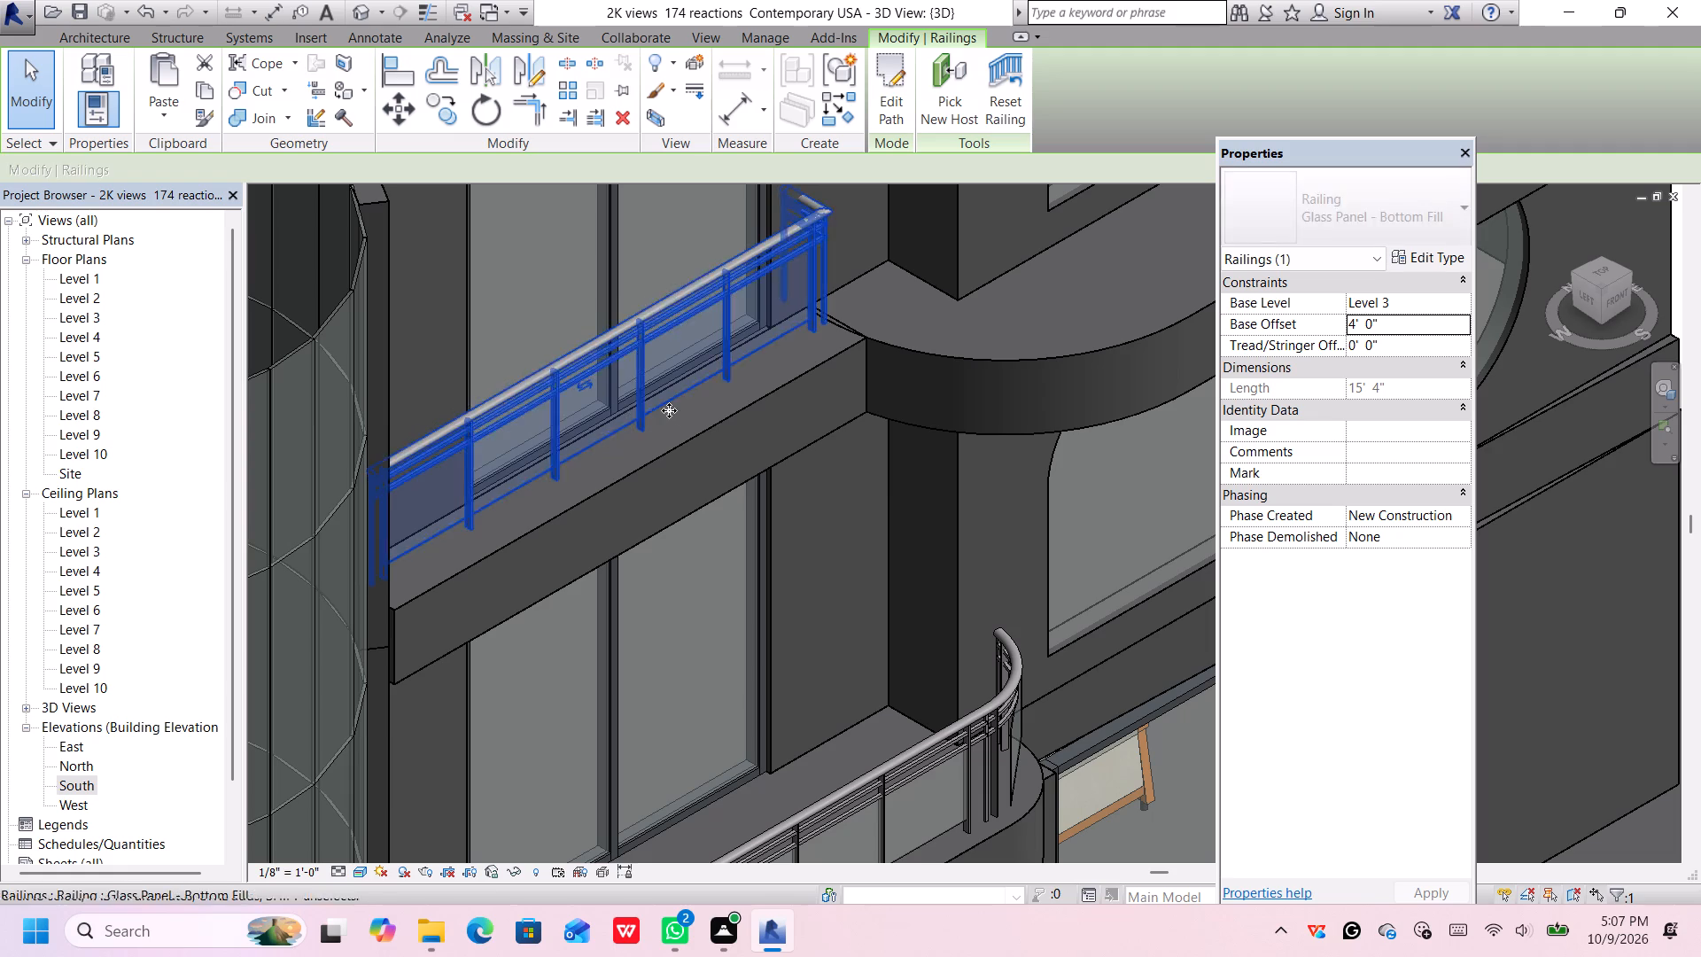
pyautogui.press('Down')
pyautogui.press('Down')
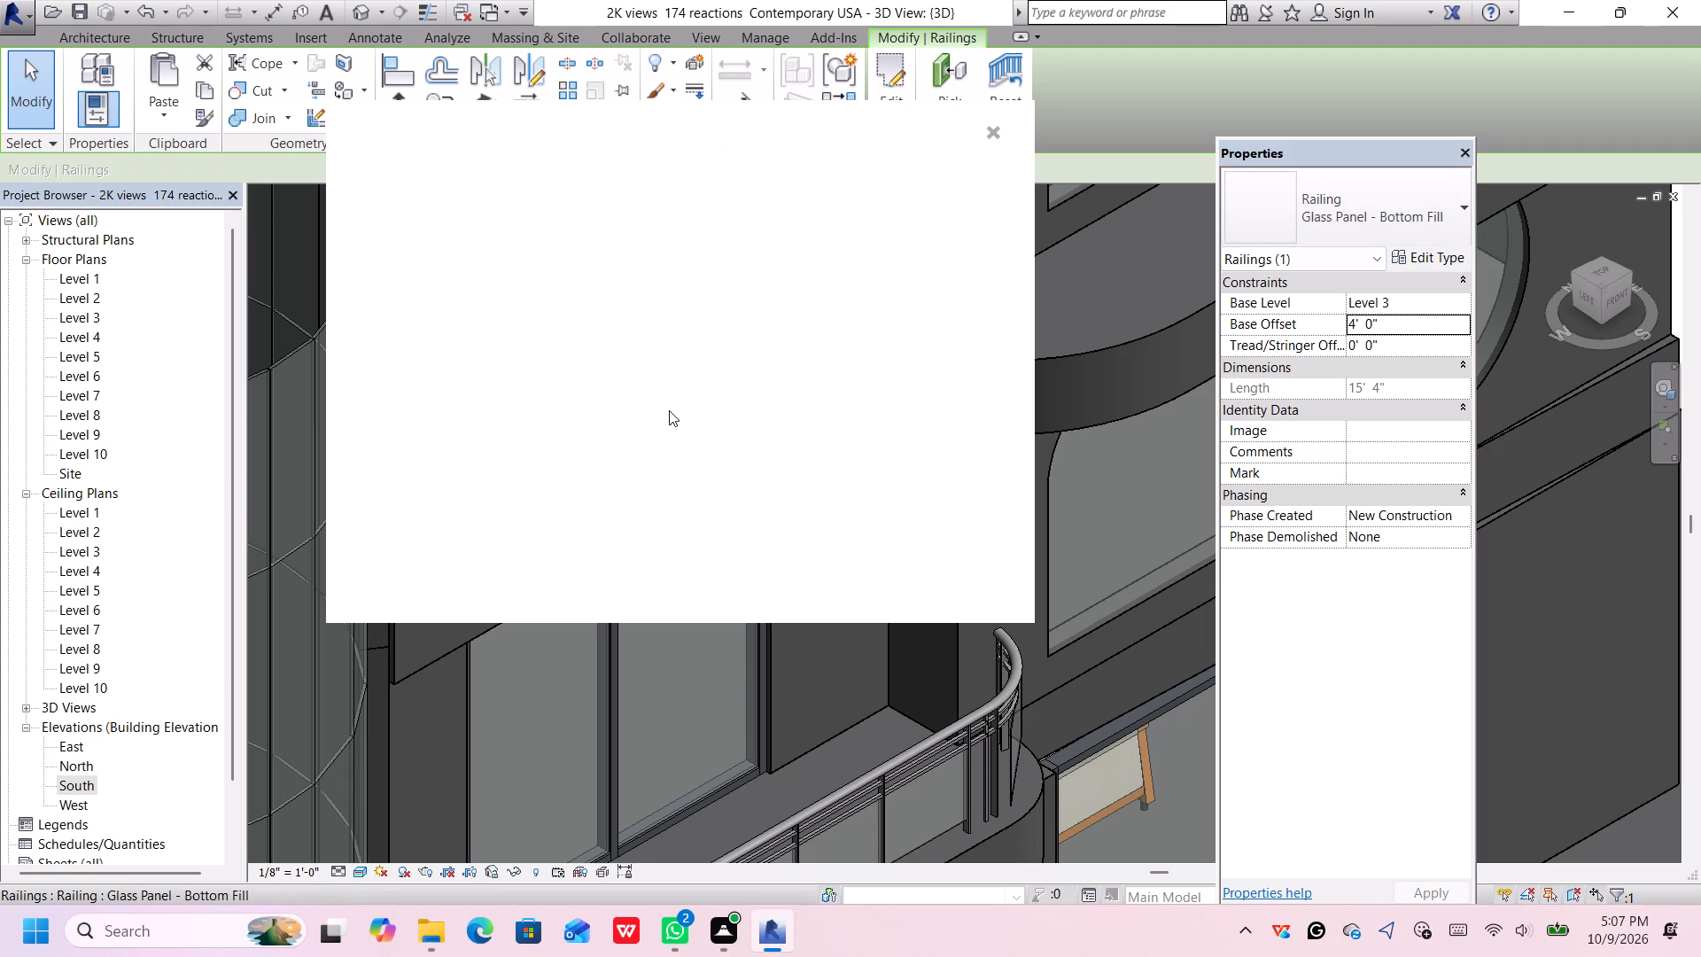
pyautogui.click(992, 132)
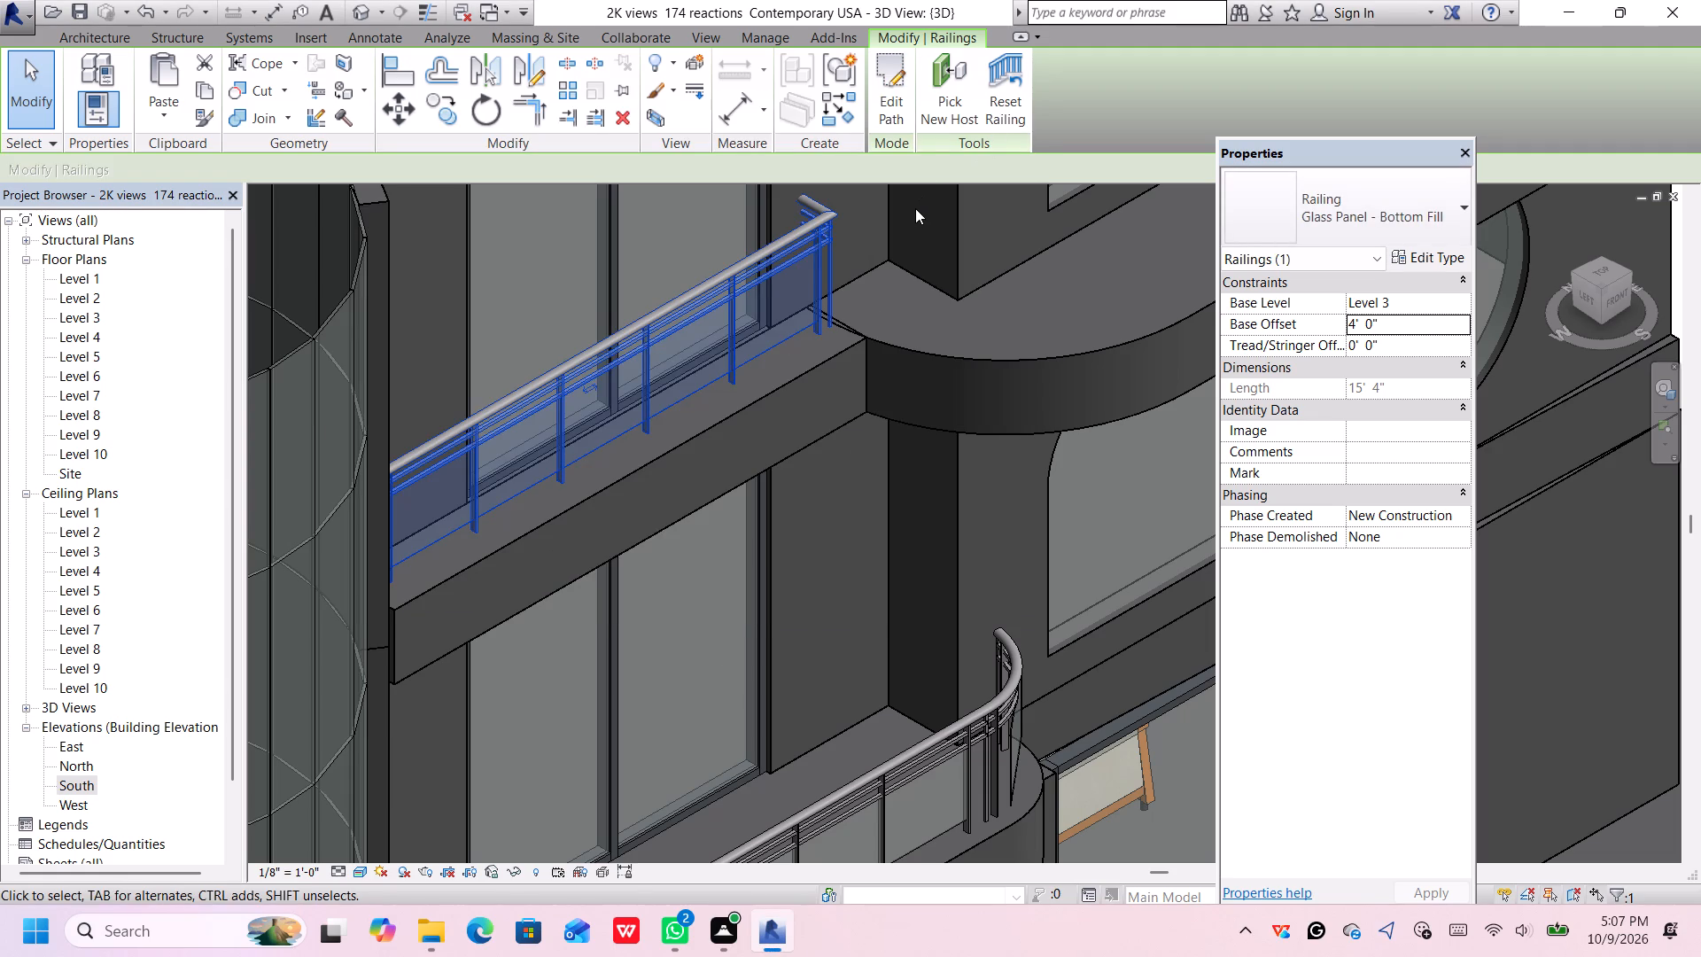
pyautogui.press('Down')
pyautogui.press('Down')
pyautogui.press('Down')
pyautogui.press('Down')
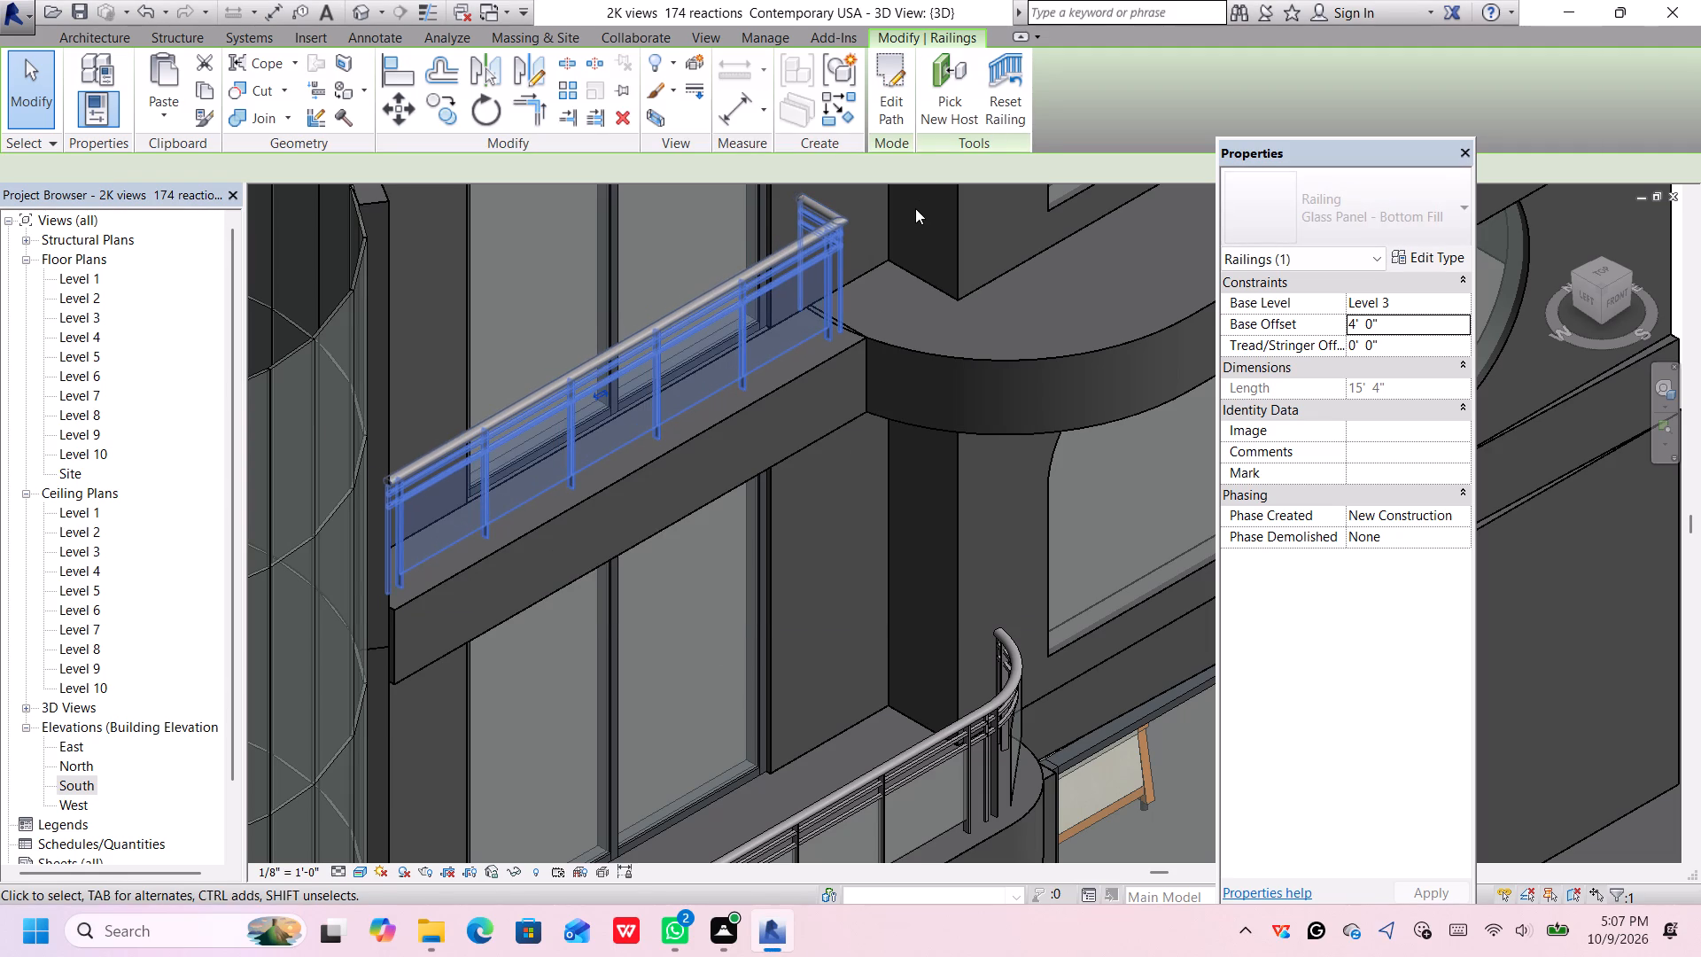
# Fine-tune the upper glass railing's position sideways and slightly back along the floor strip's edge, and deselect it.
pyautogui.press('Right')
pyautogui.press('Right')
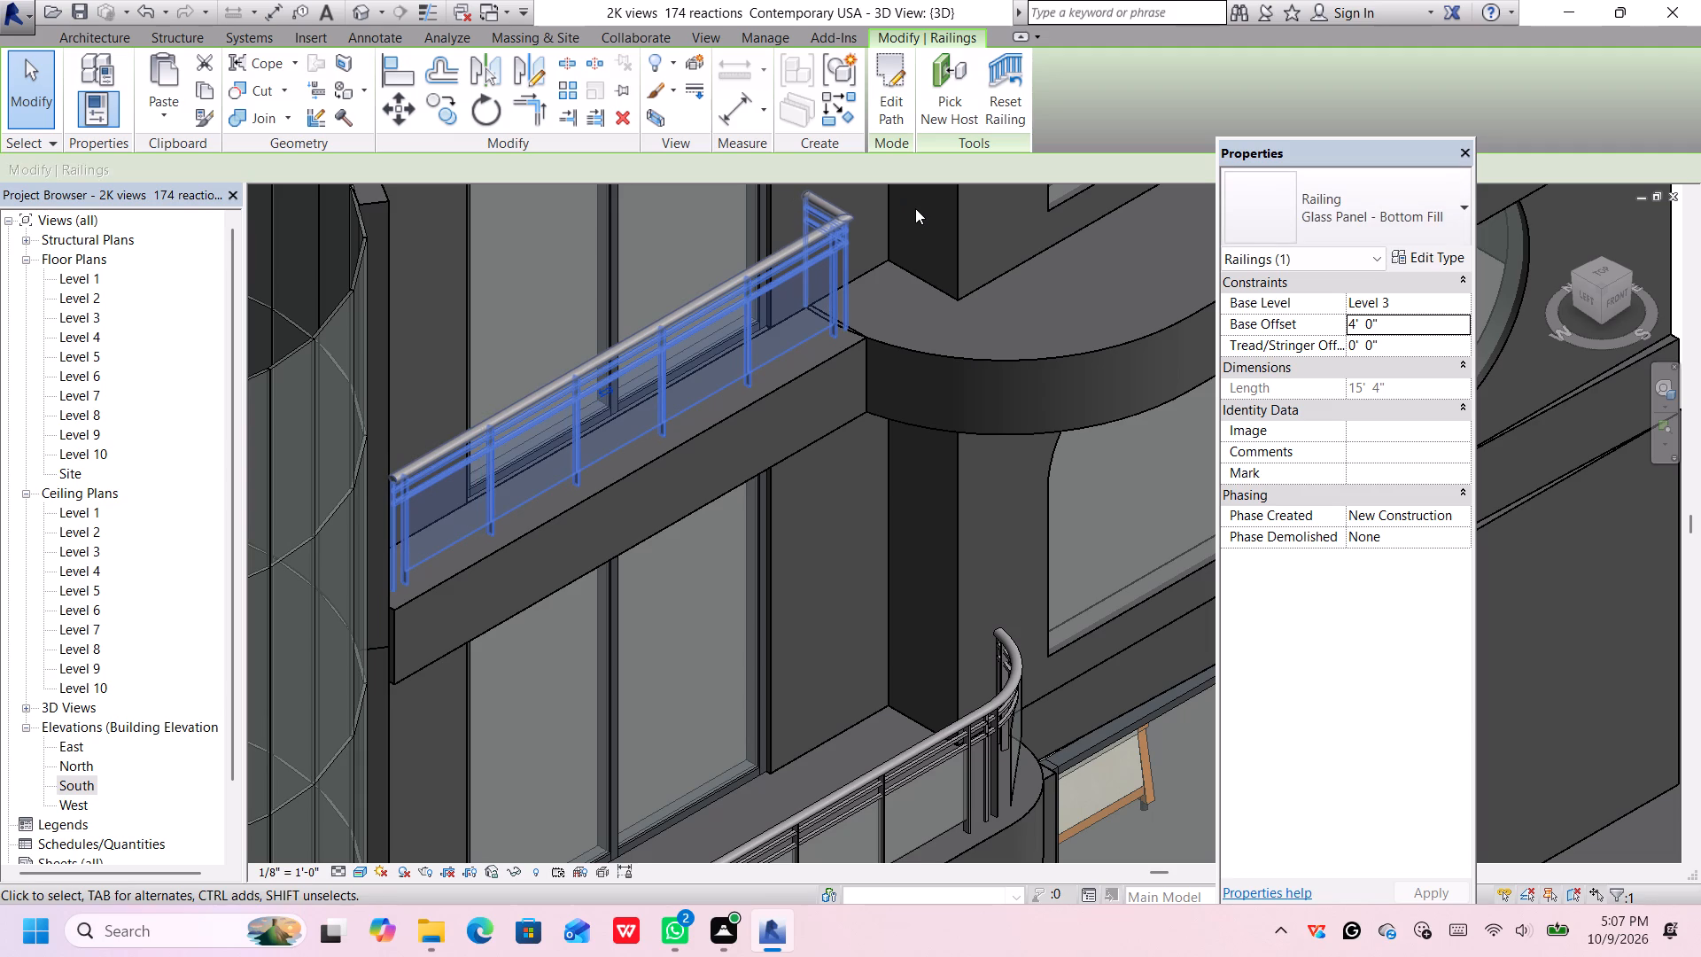
pyautogui.press('Left')
pyautogui.press('Left')
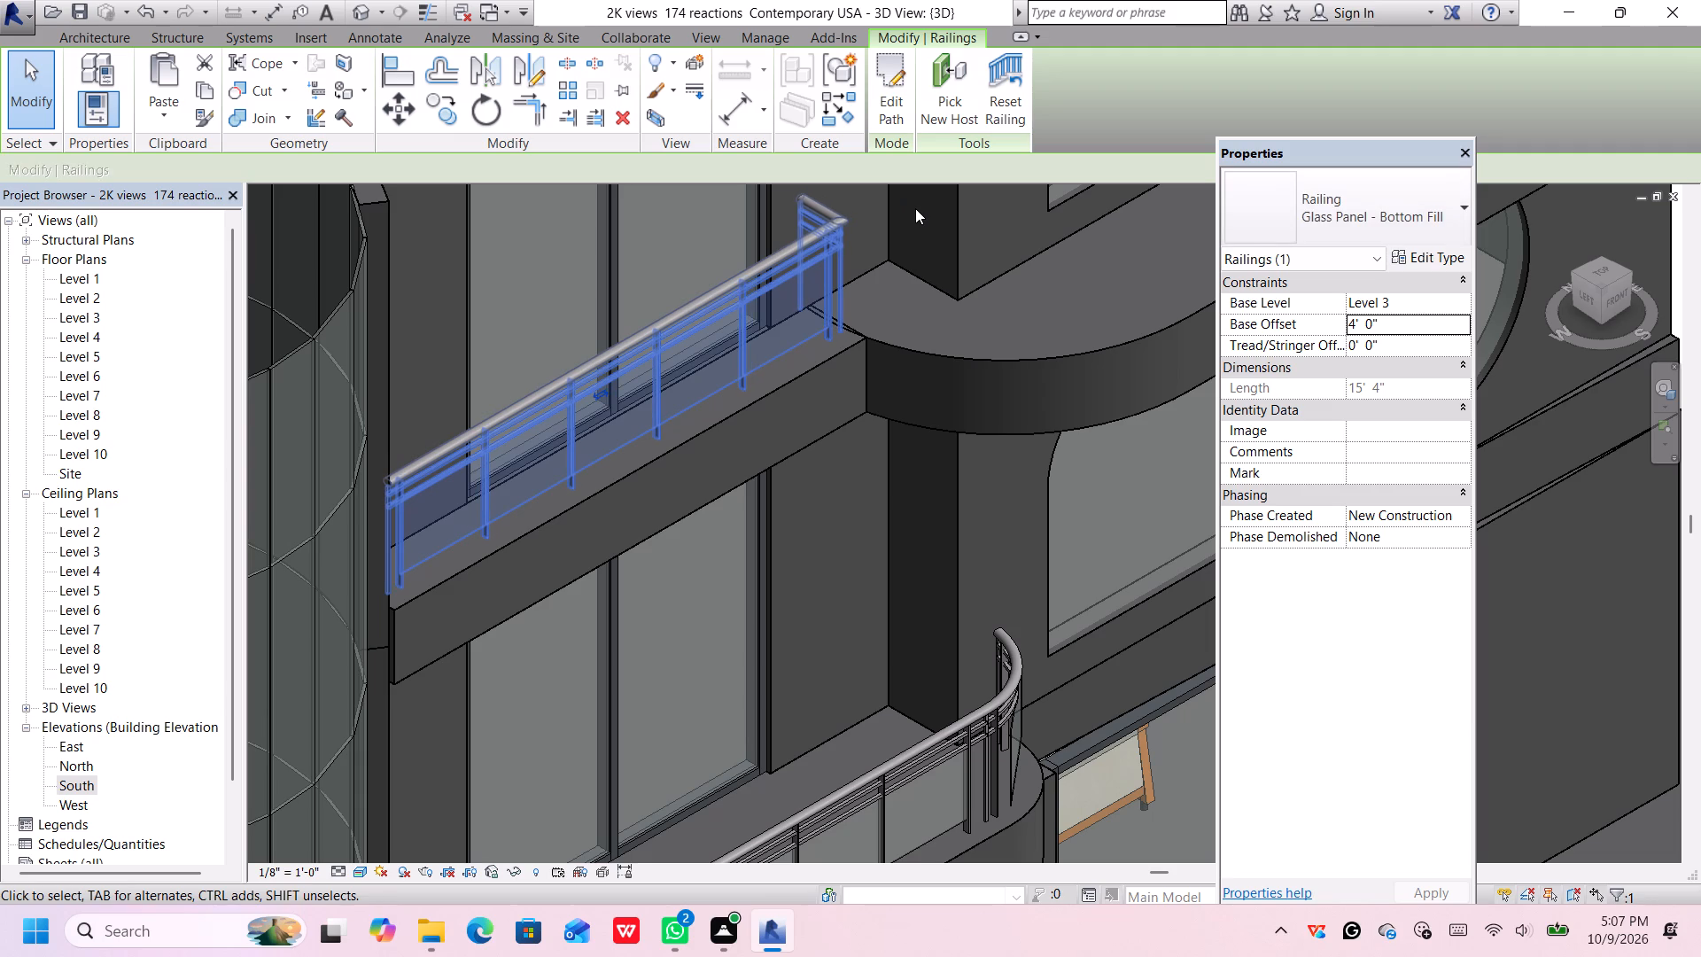
pyautogui.press('Up')
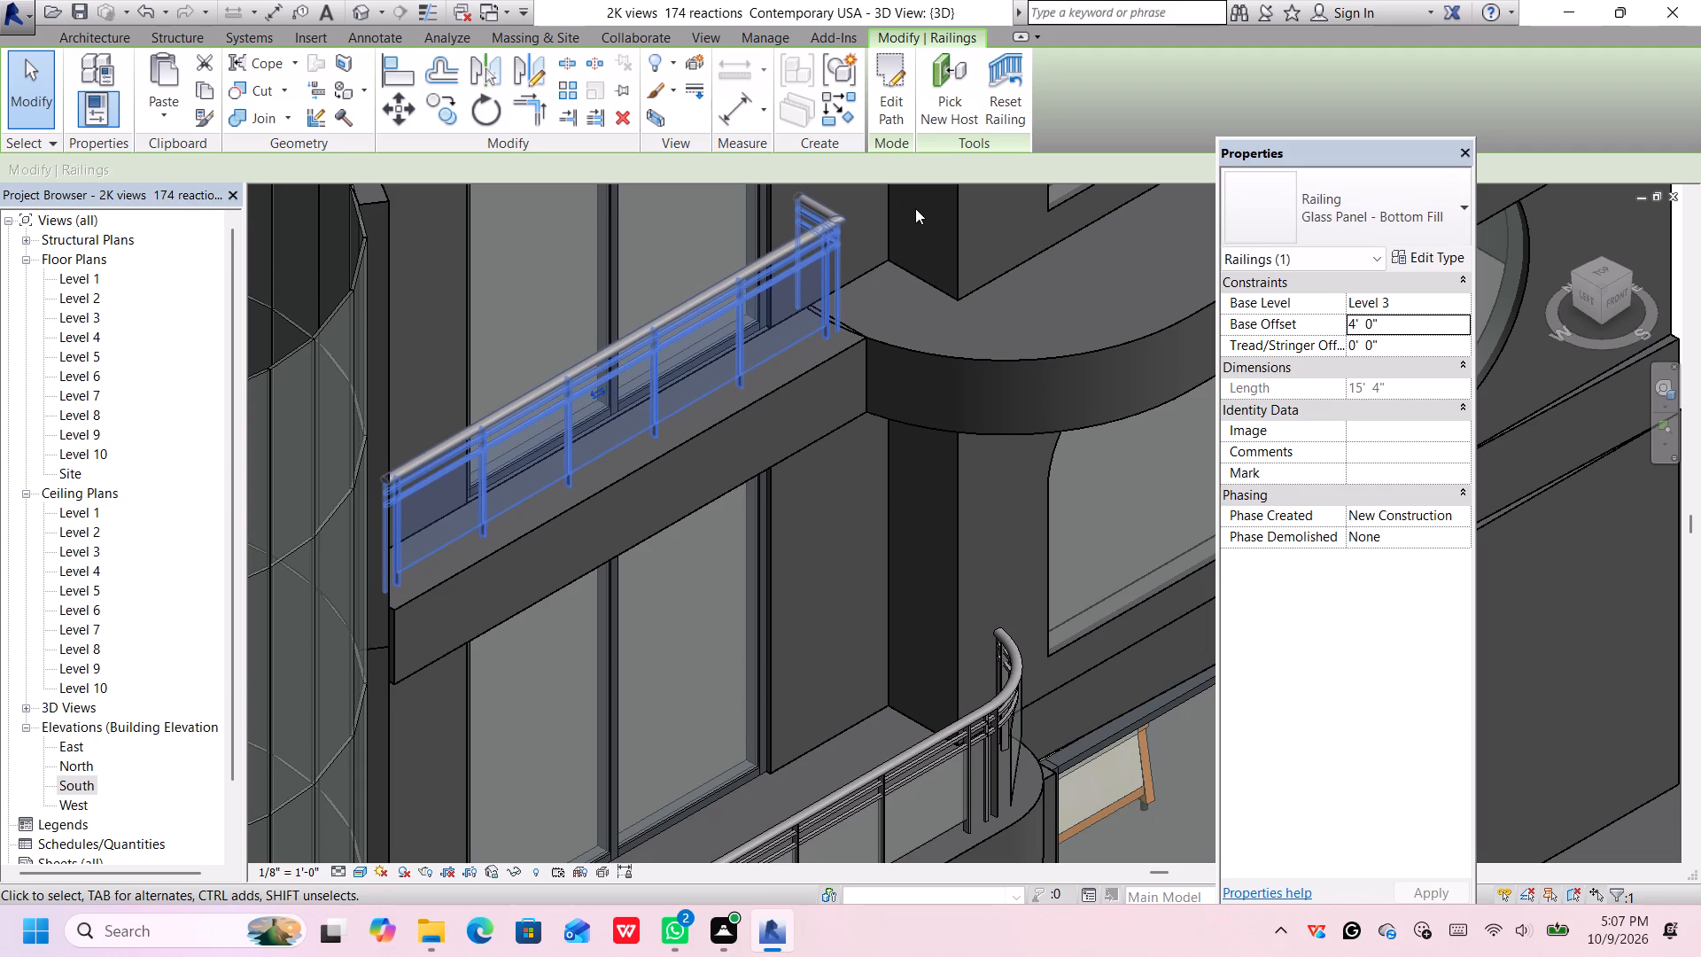
pyautogui.scroll(-2, 915, 211)
pyautogui.scroll(-1, 881, 294)
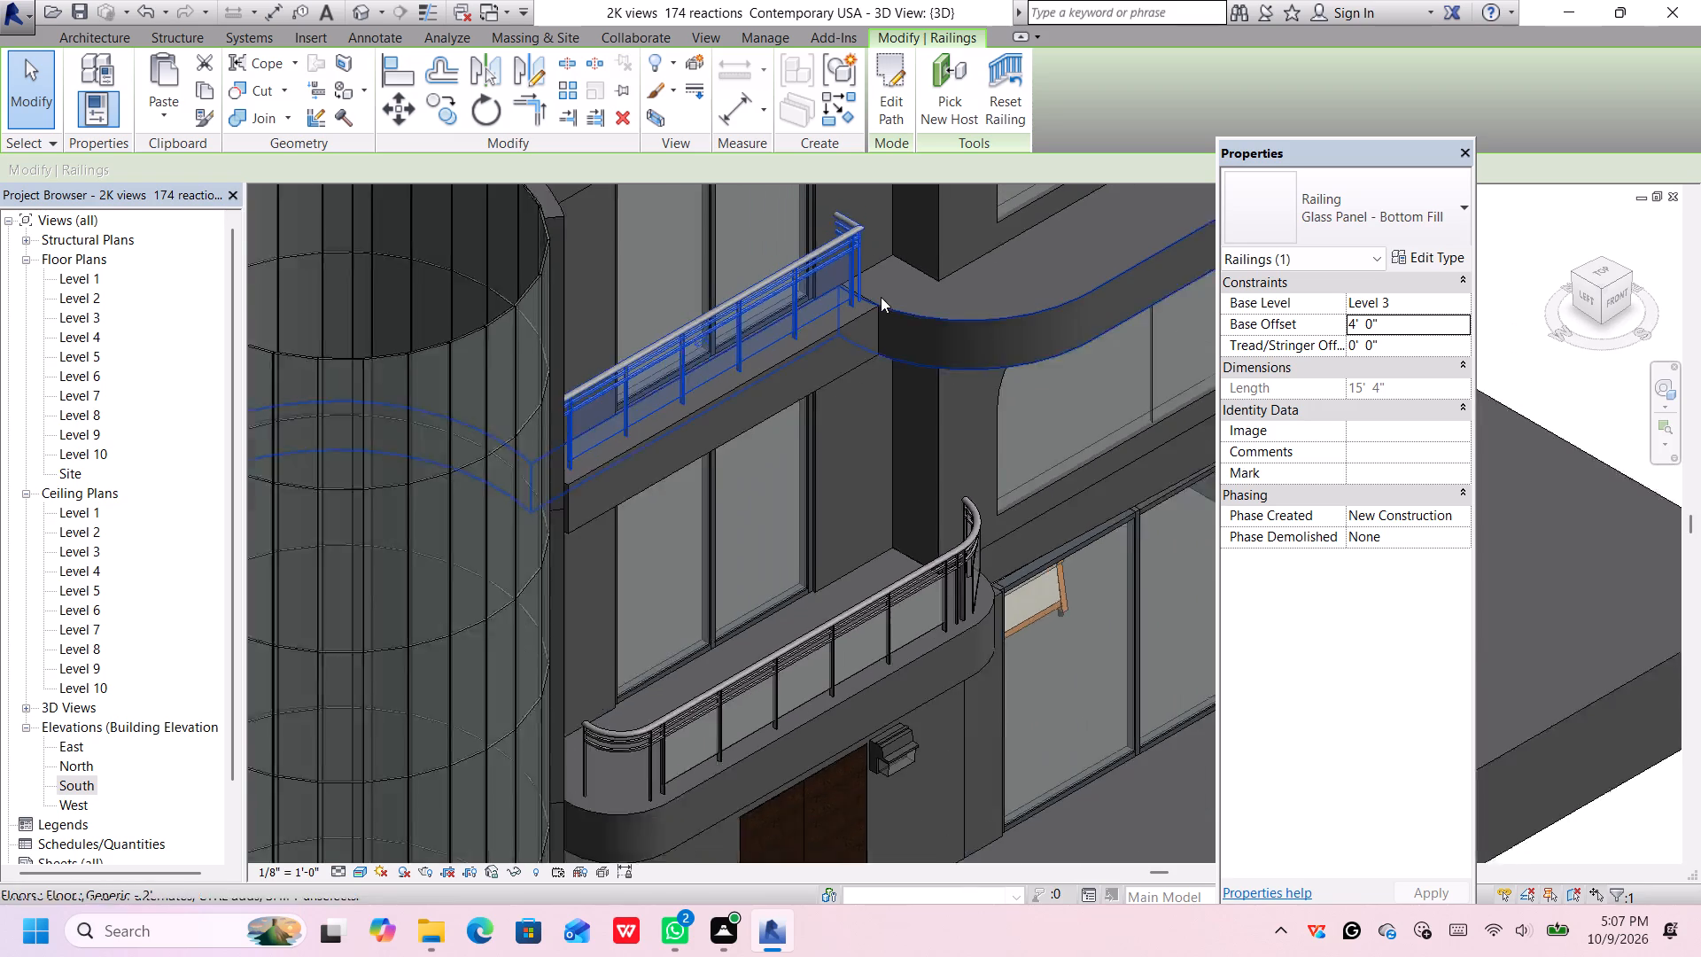
pyautogui.scroll(-2, 881, 297)
pyautogui.moveTo(934, 300); pyautogui.dragTo(711, 310, button='middle')
pyautogui.click(1145, 239)
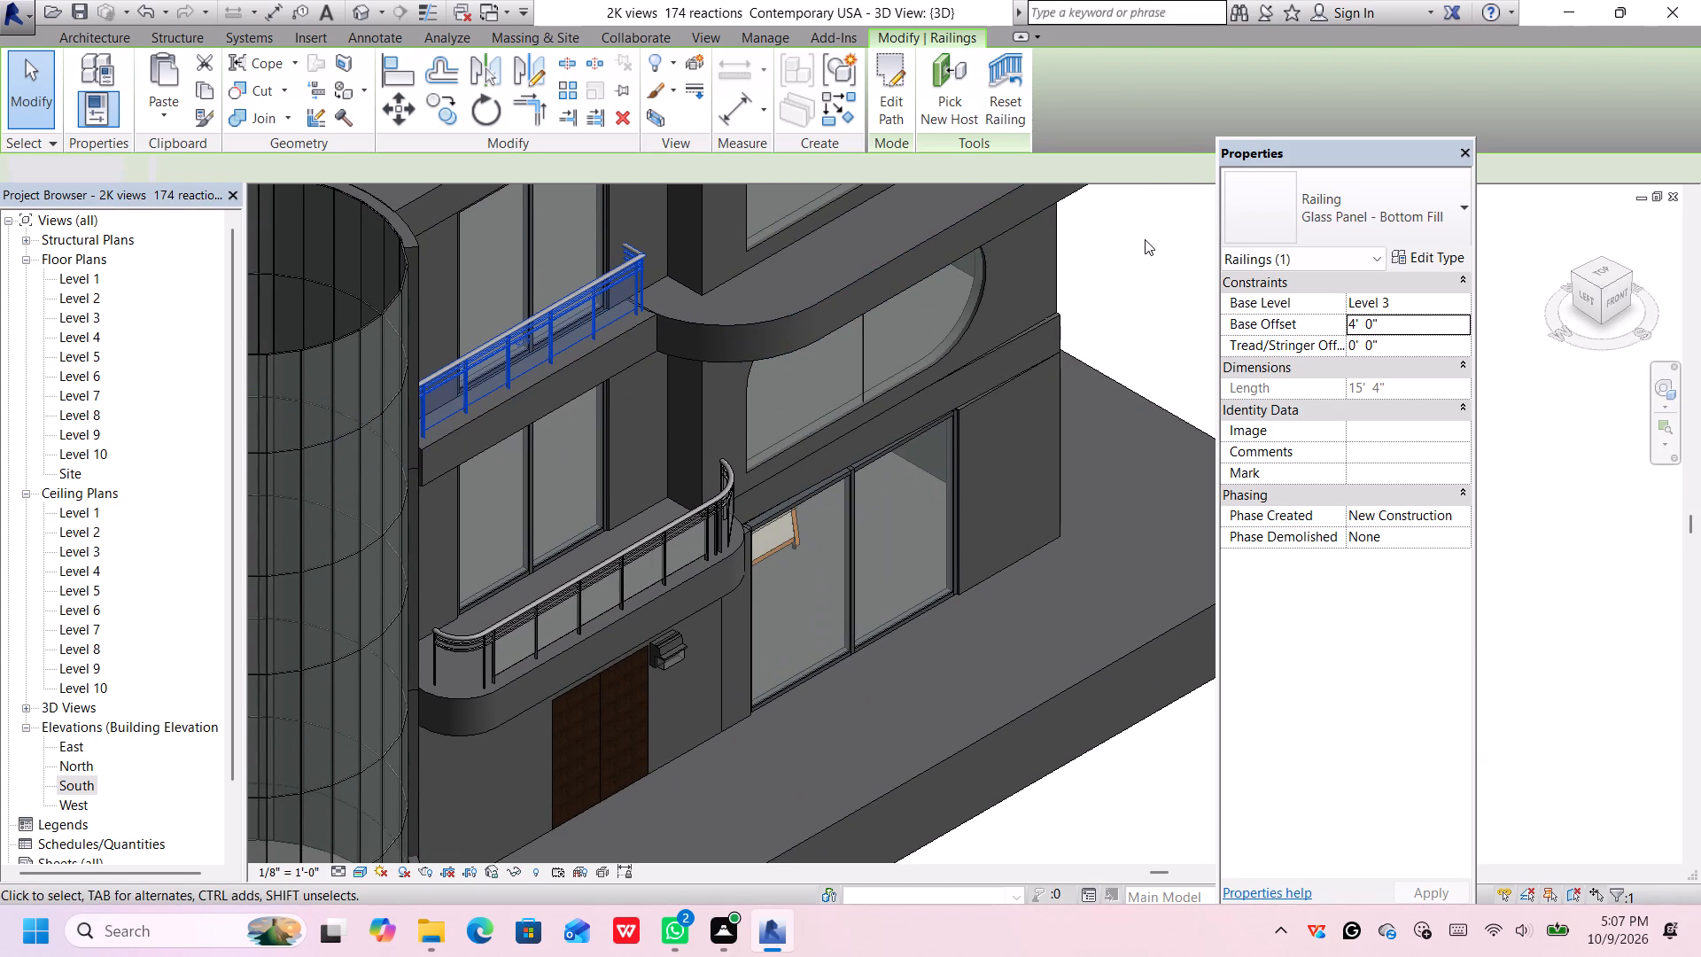
# Examine the front facade straight on, checking the balconies, railings, overhanging slabs and windows on all storeys.
pyautogui.scroll(-3, 1027, 293)
pyautogui.moveTo(1034, 243); pyautogui.dragTo(977, 324, button='middle')
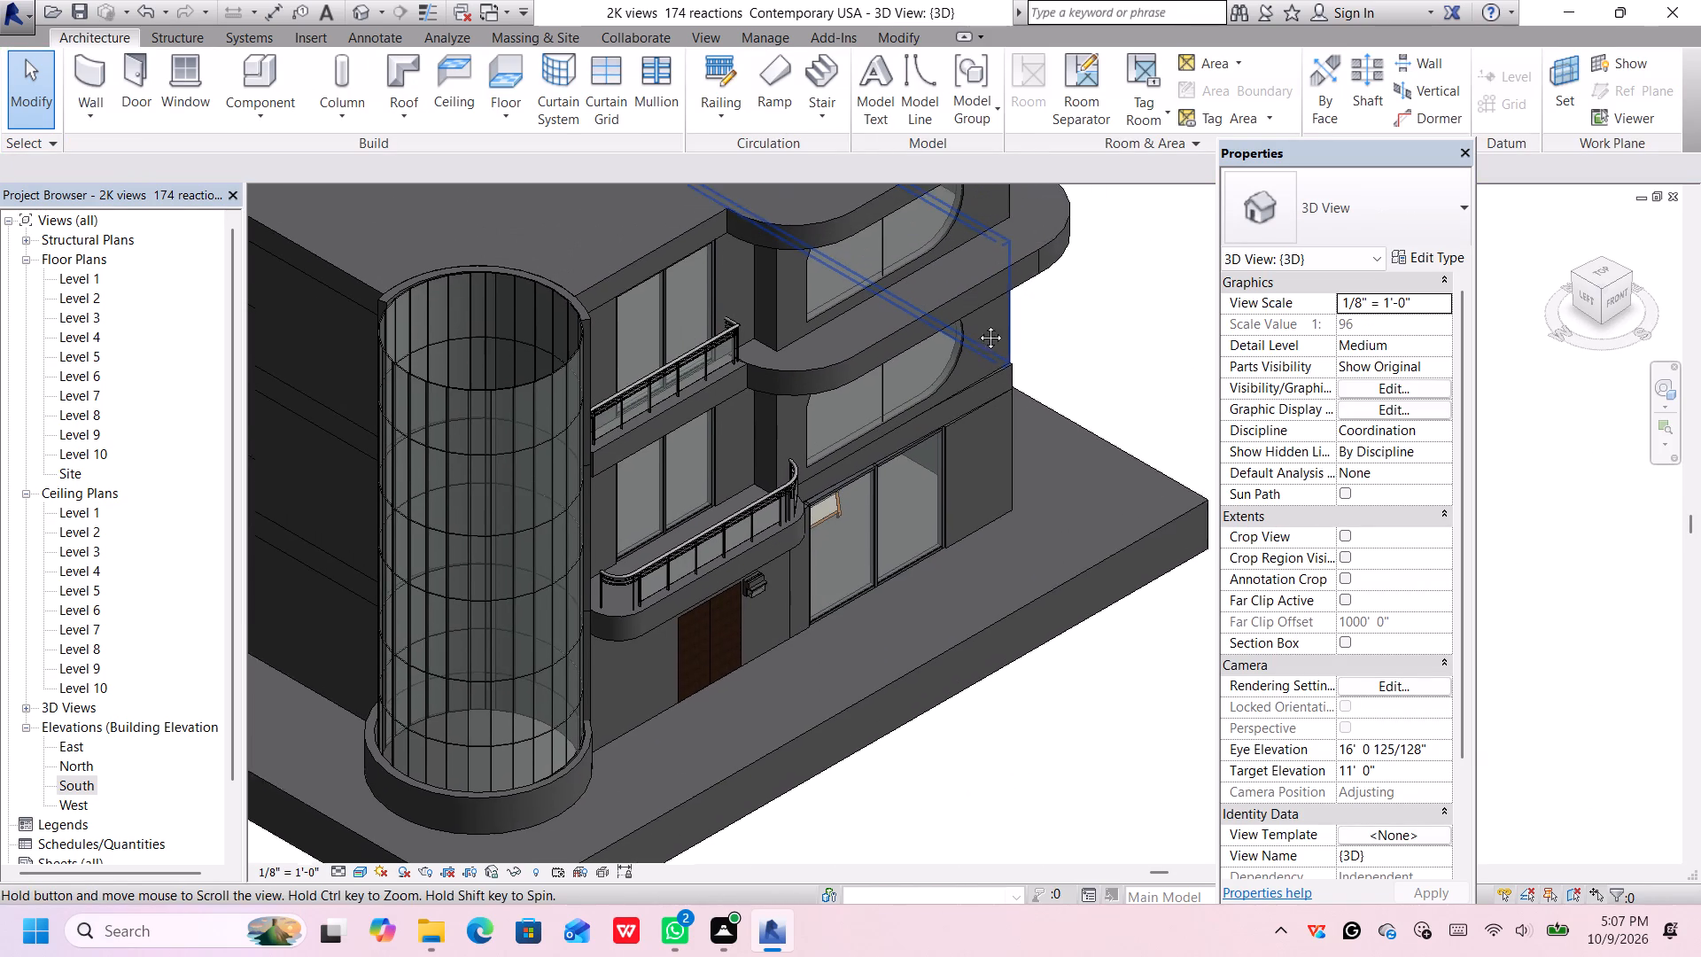
pyautogui.moveTo(977, 324); pyautogui.dragTo(913, 380, button='middle')
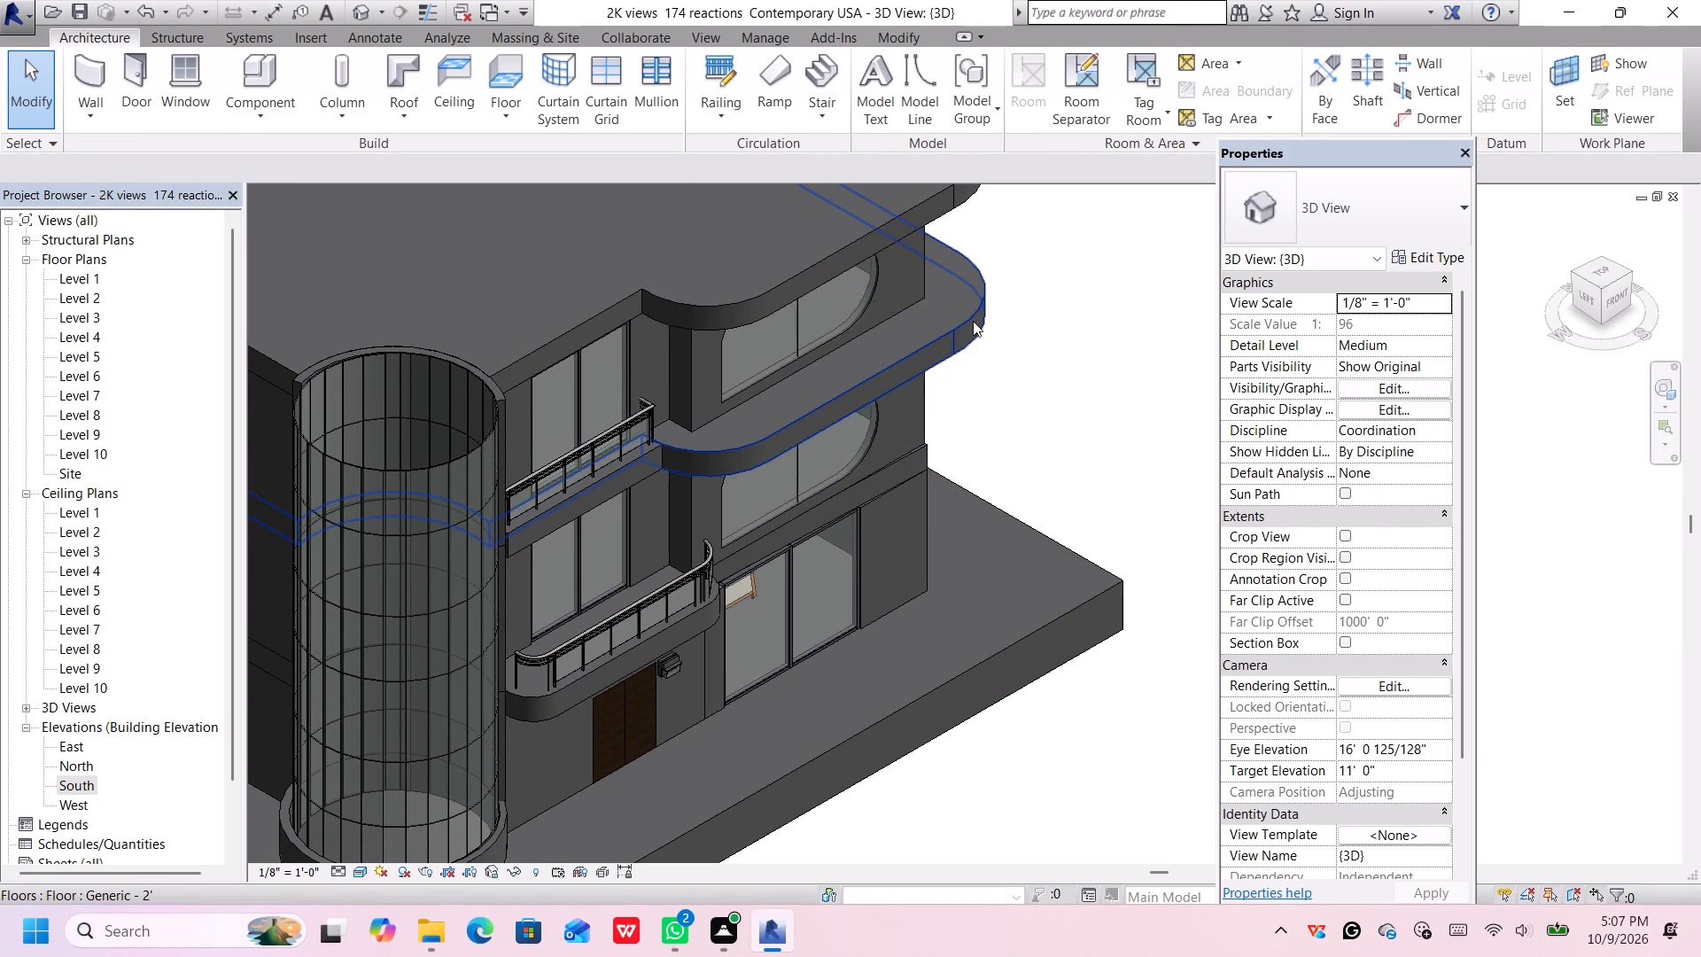
pyautogui.click(1618, 289)
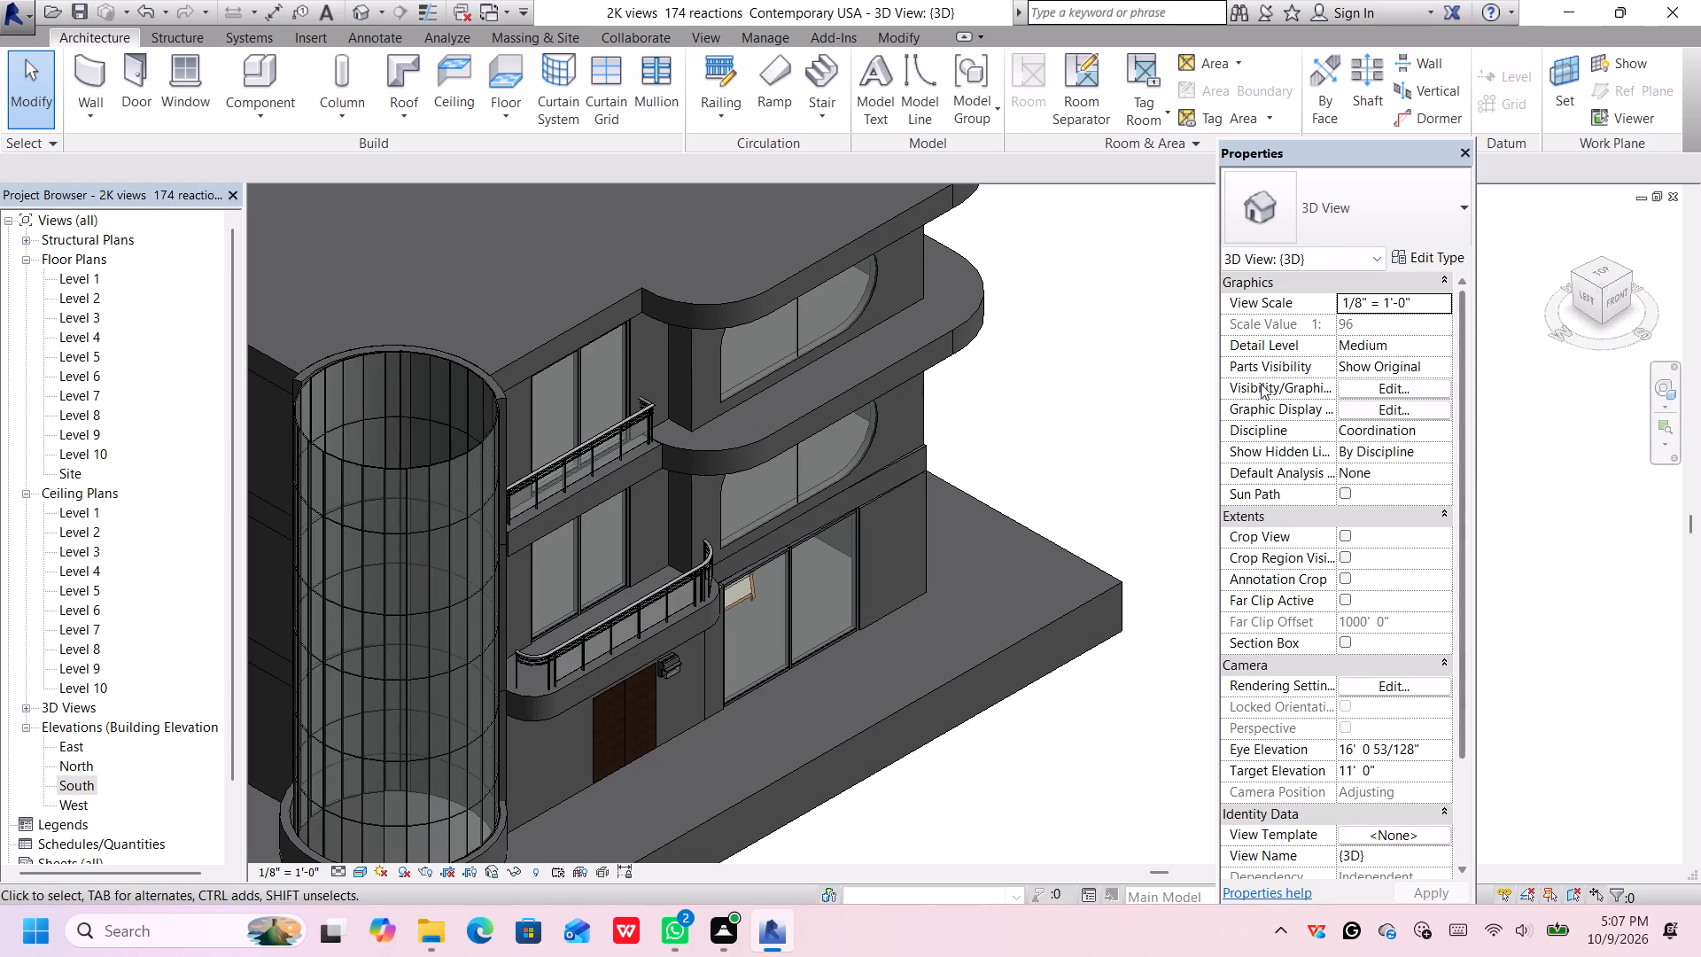
pyautogui.click(1616, 301)
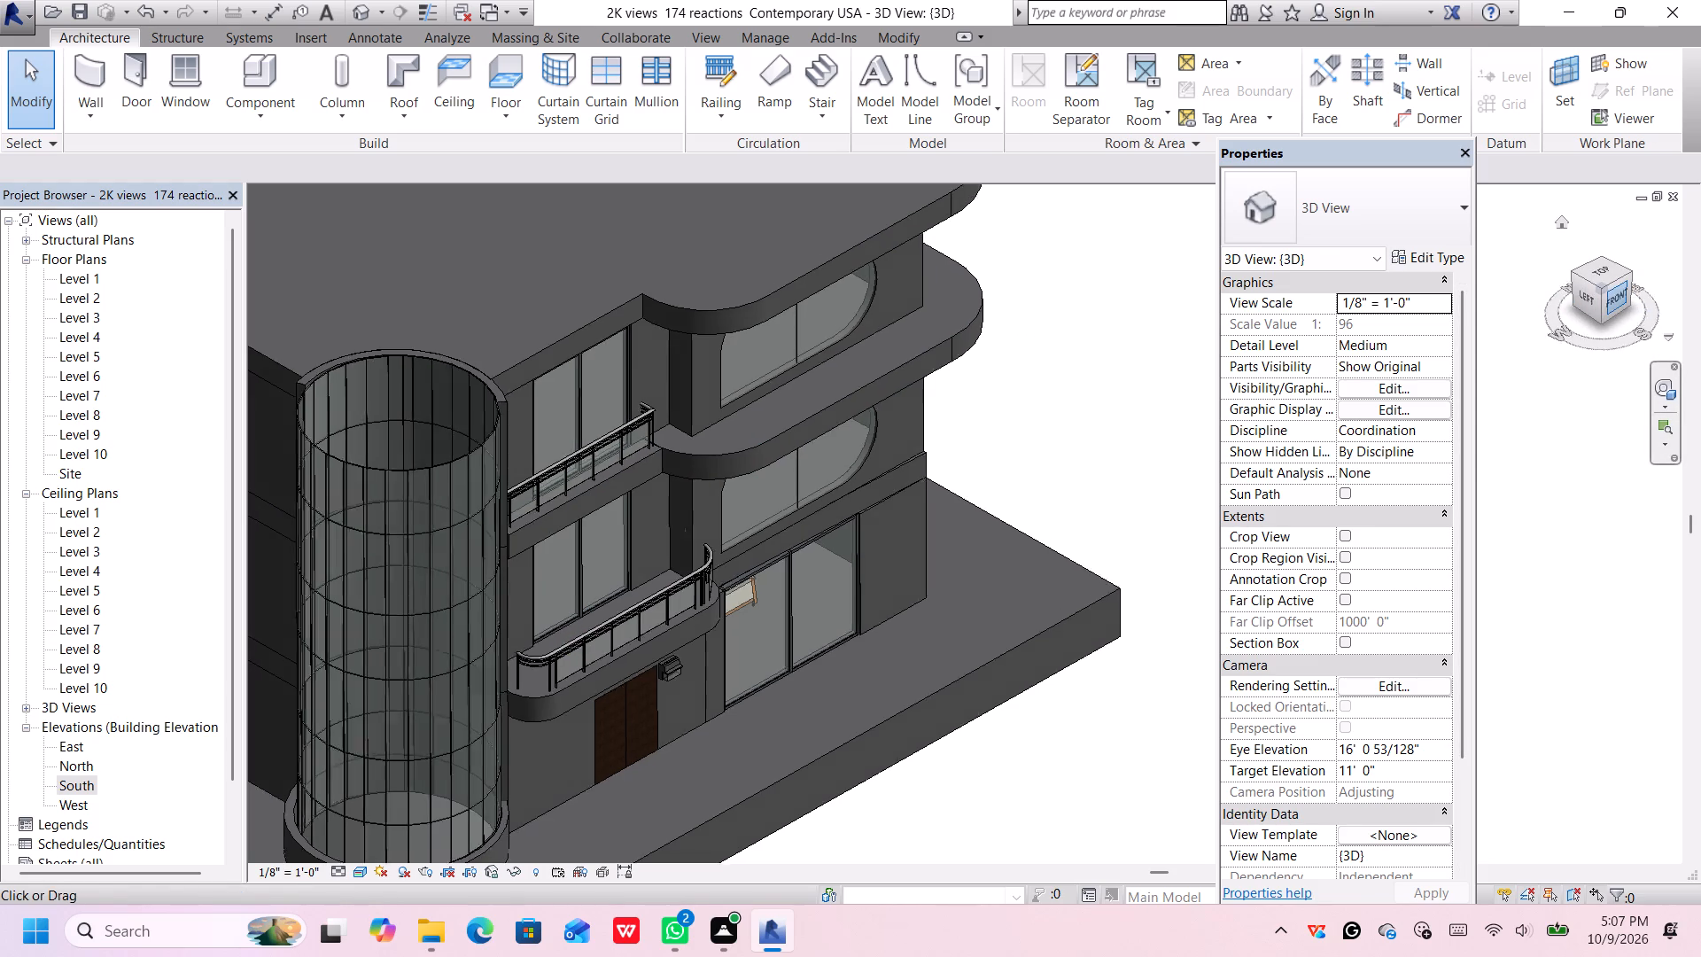
pyautogui.moveTo(1020, 416); pyautogui.dragTo(826, 415, button='middle')
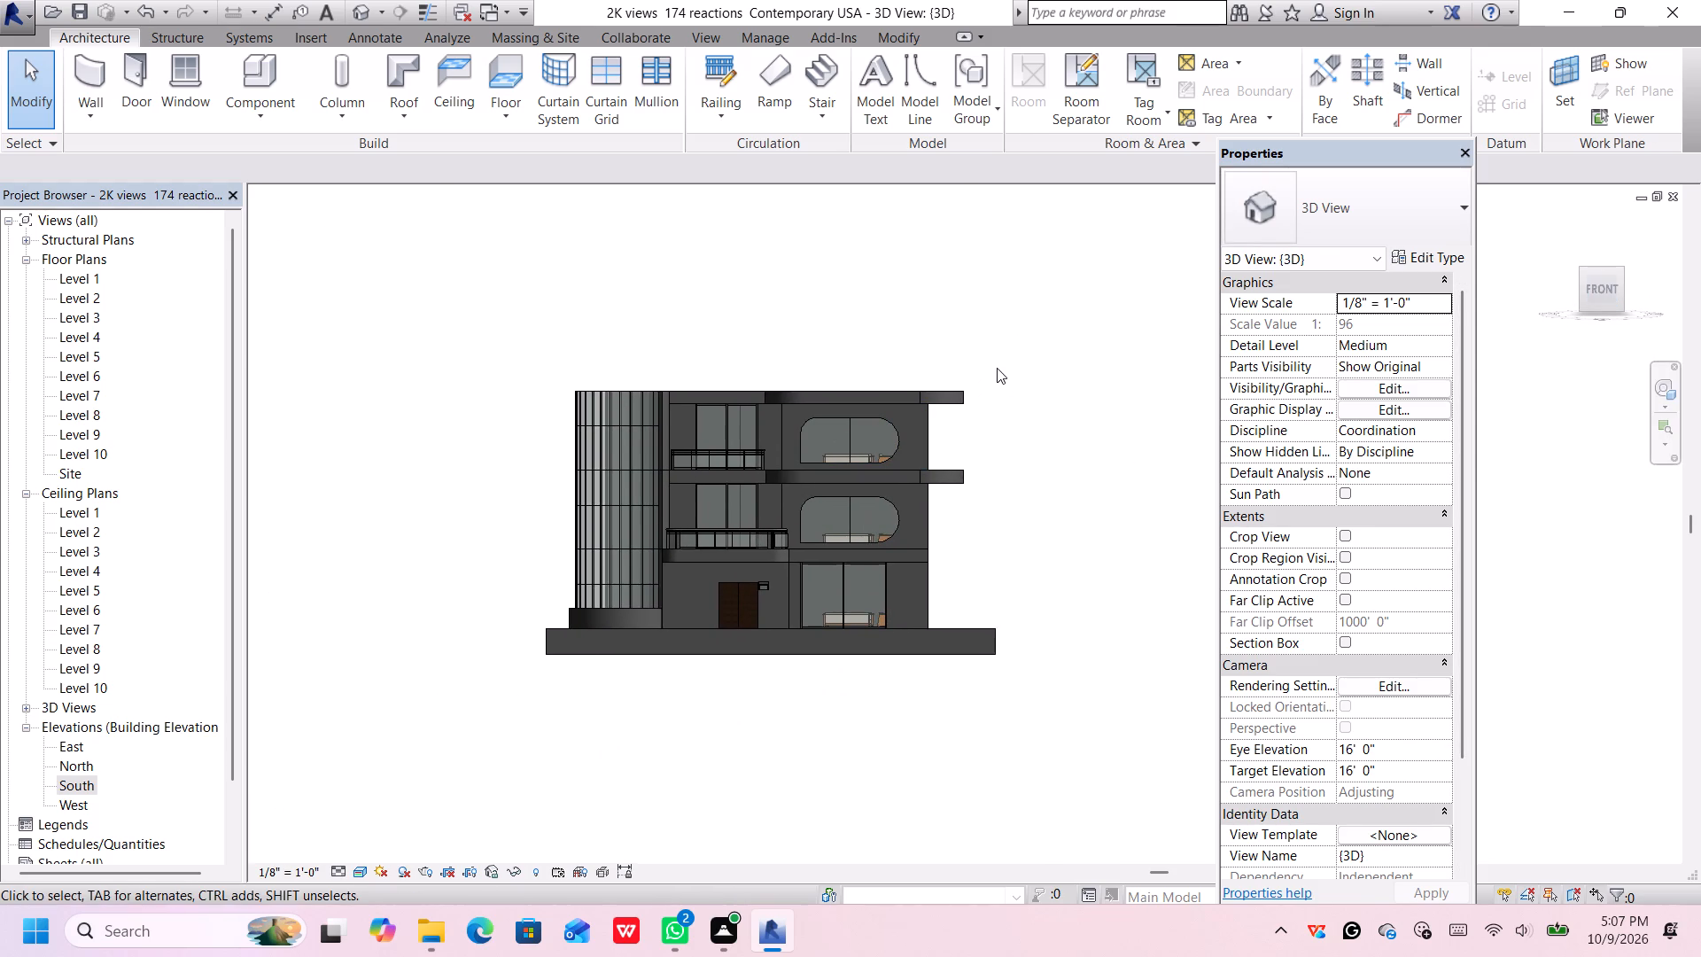
pyautogui.scroll(2, 998, 368)
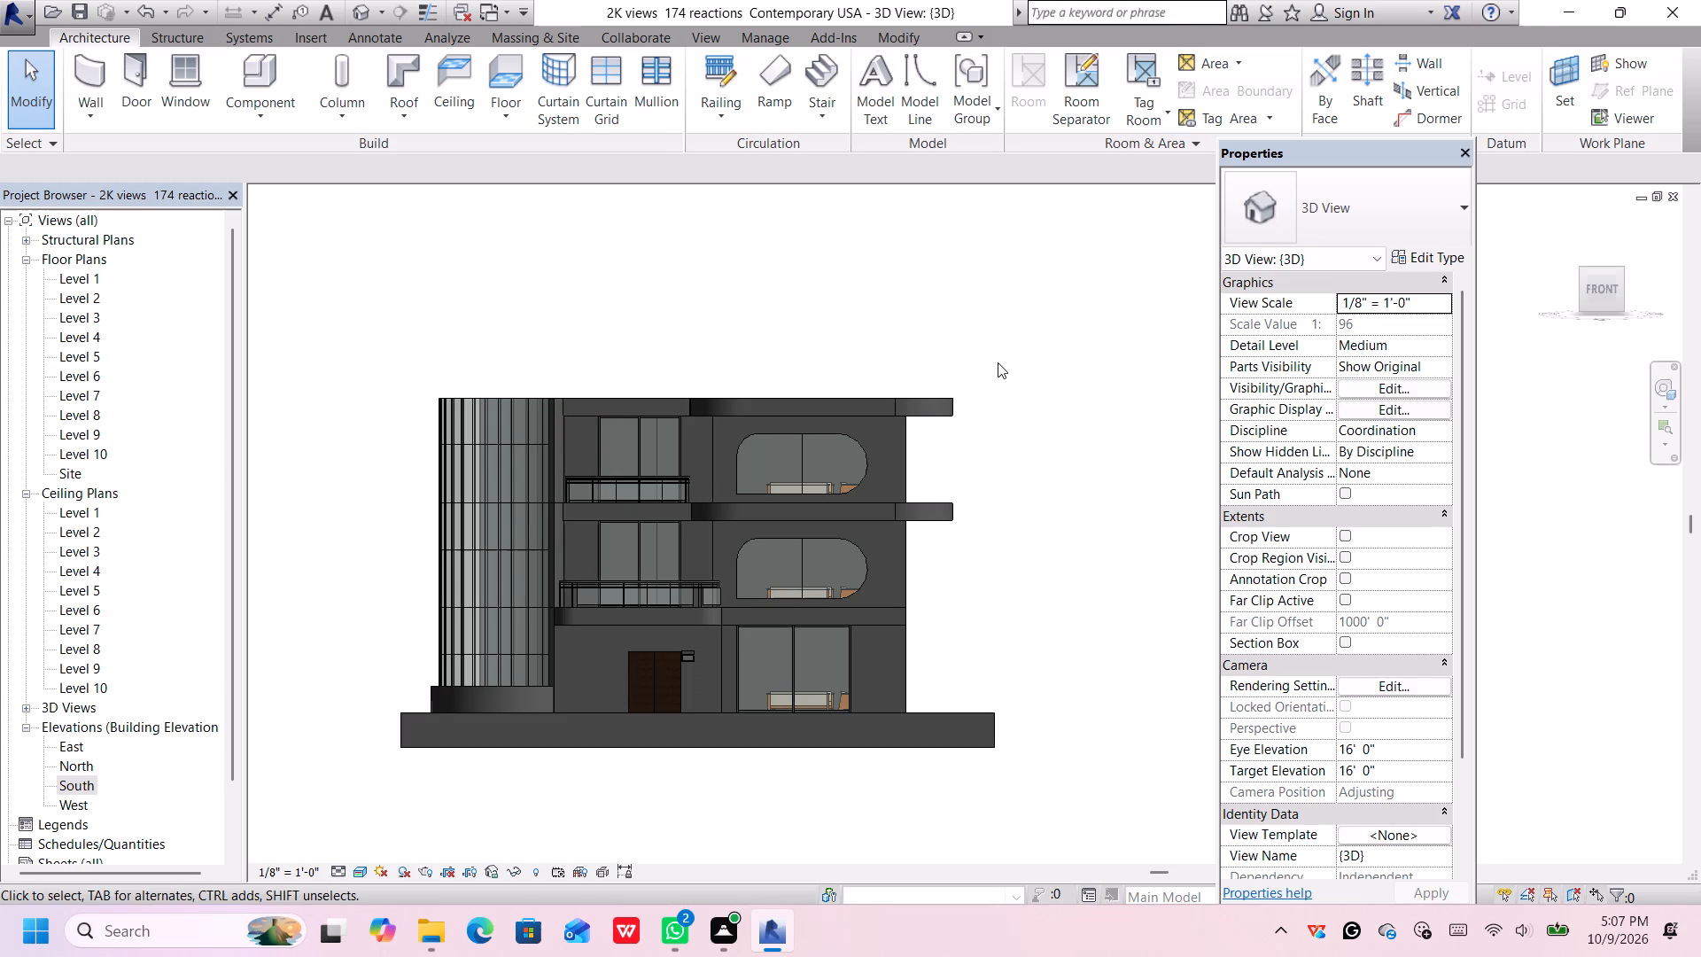
pyautogui.scroll(2, 967, 428)
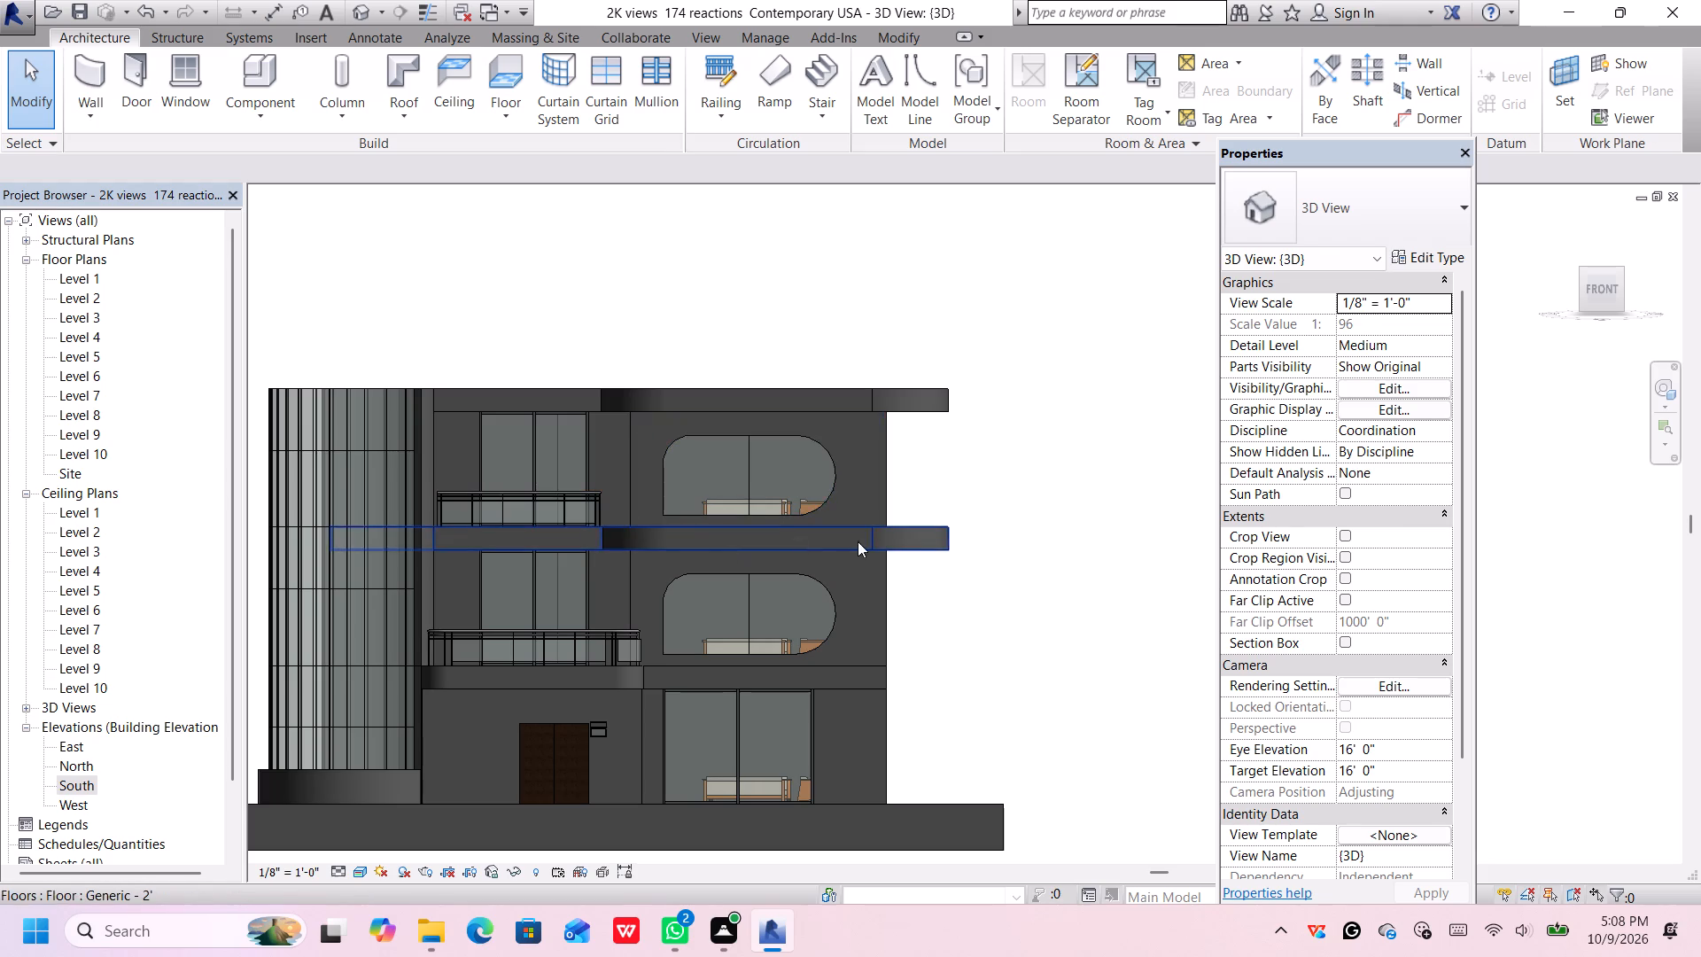
pyautogui.scroll(-7, 920, 541)
pyautogui.scroll(6, 968, 572)
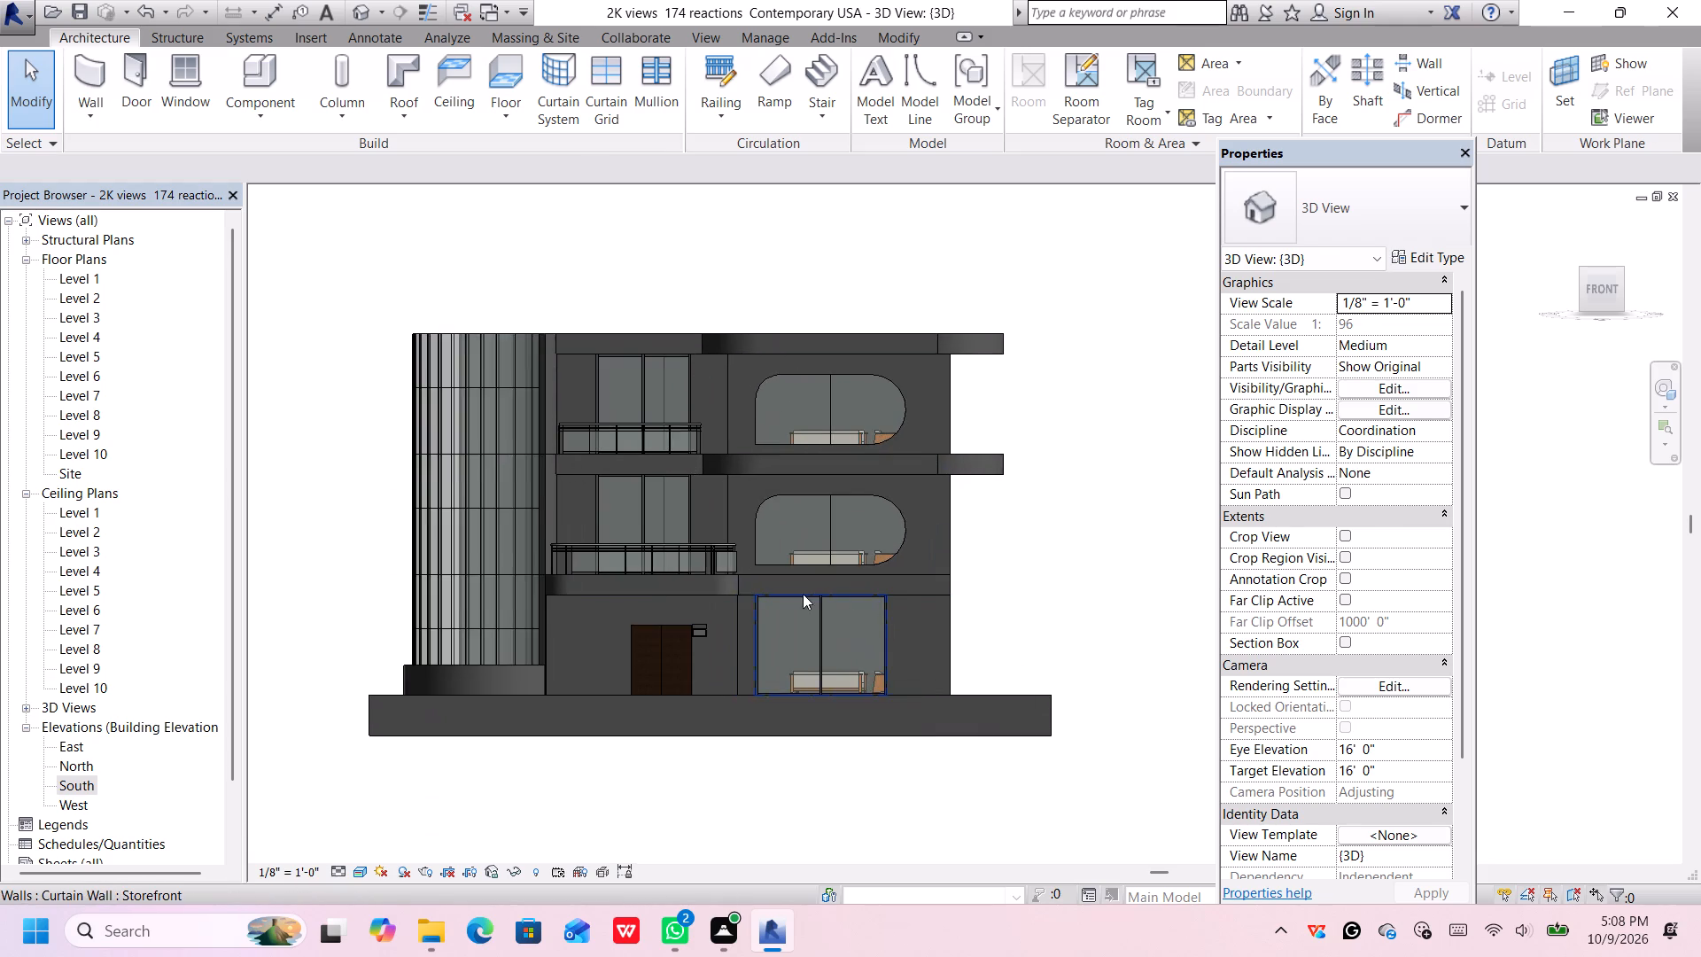
pyautogui.scroll(4, 803, 594)
pyautogui.scroll(-1, 1184, 377)
pyautogui.scroll(2, 1184, 377)
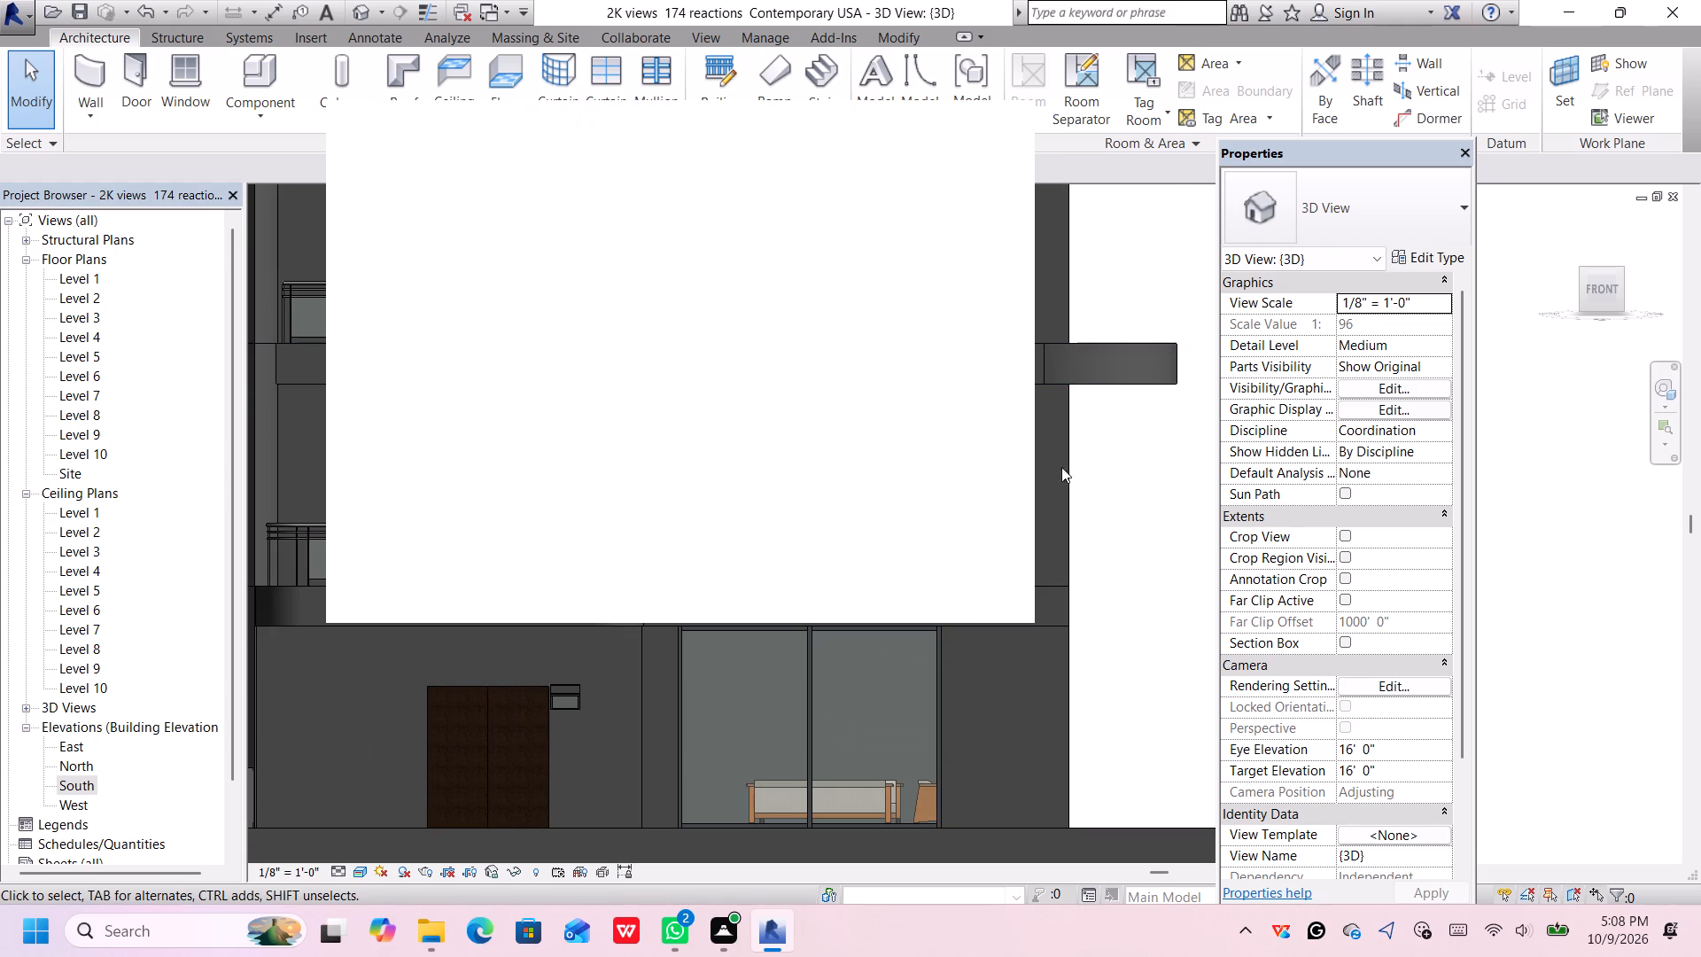
pyautogui.moveTo(998, 138); pyautogui.dragTo(990, 132)
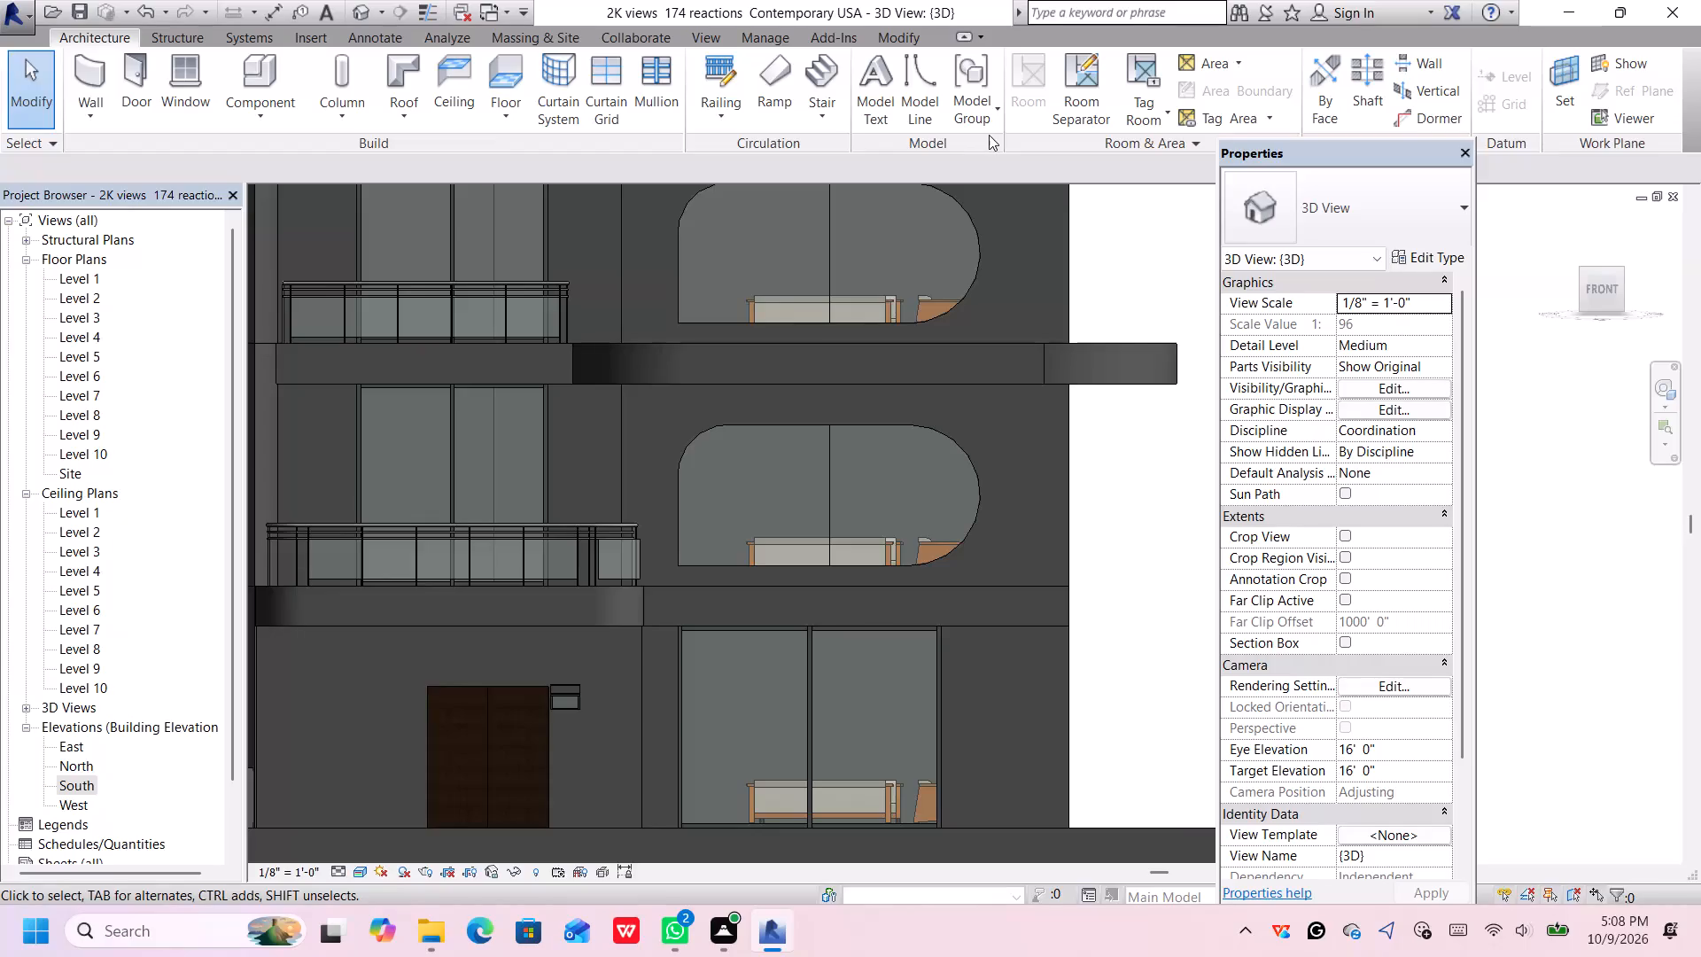
pyautogui.scroll(2, 1038, 316)
pyautogui.scroll(-3, 1038, 316)
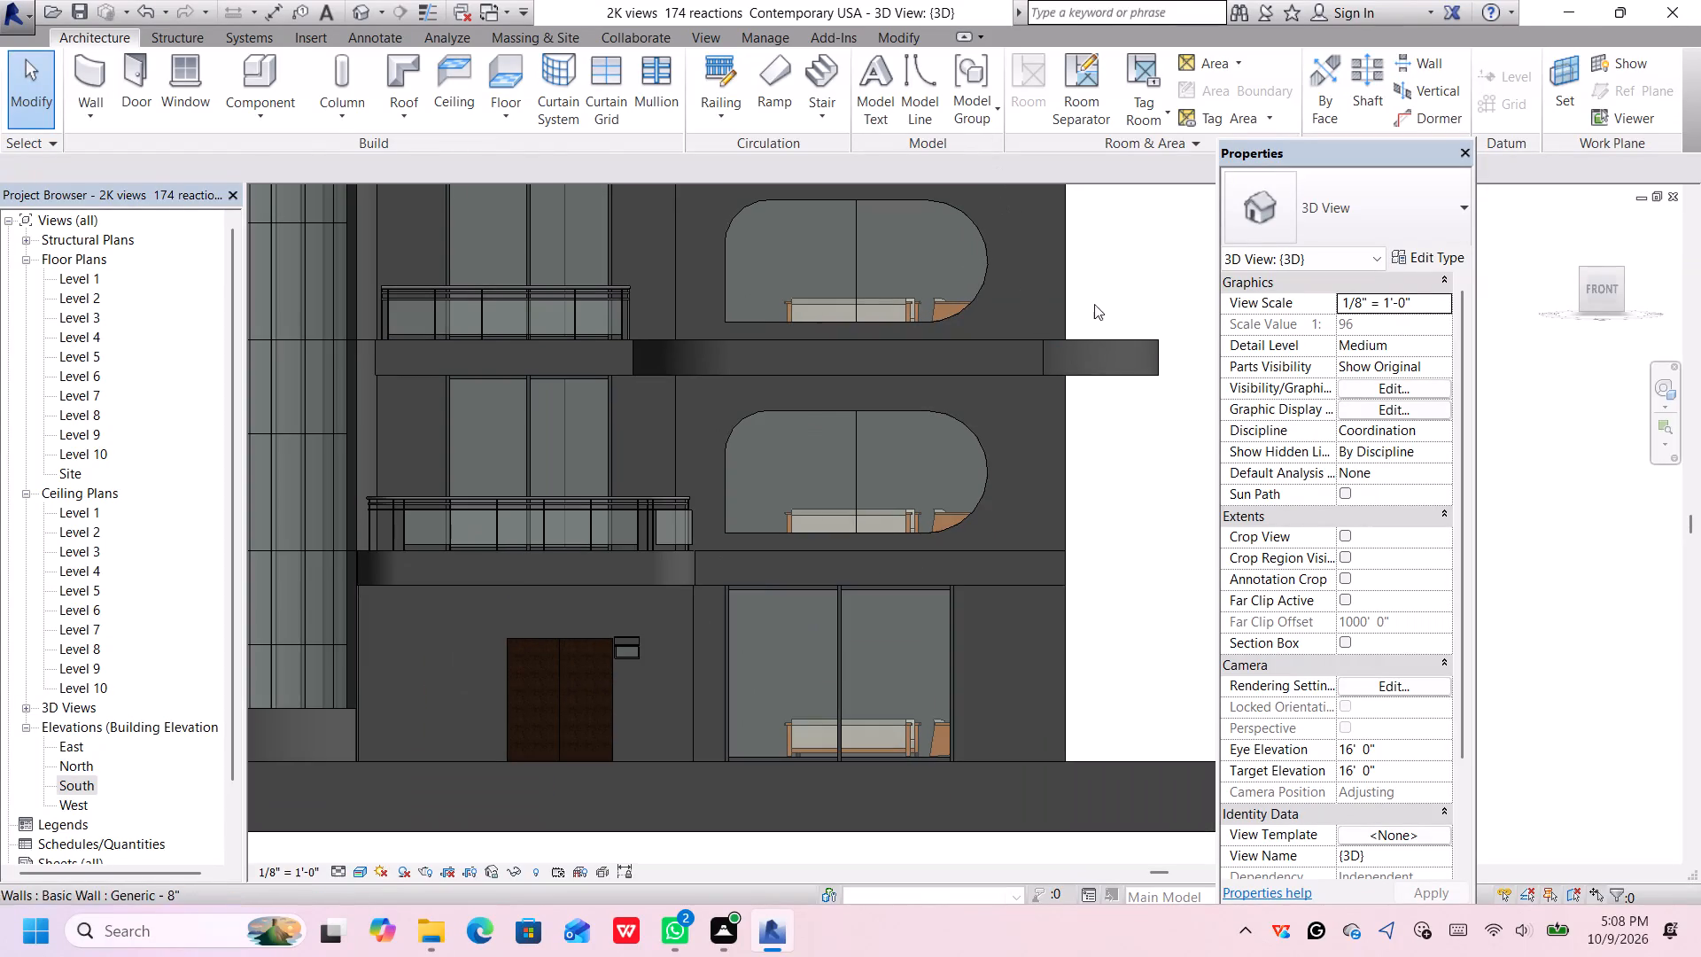
pyautogui.moveTo(1133, 277); pyautogui.dragTo(1015, 293, button='middle')
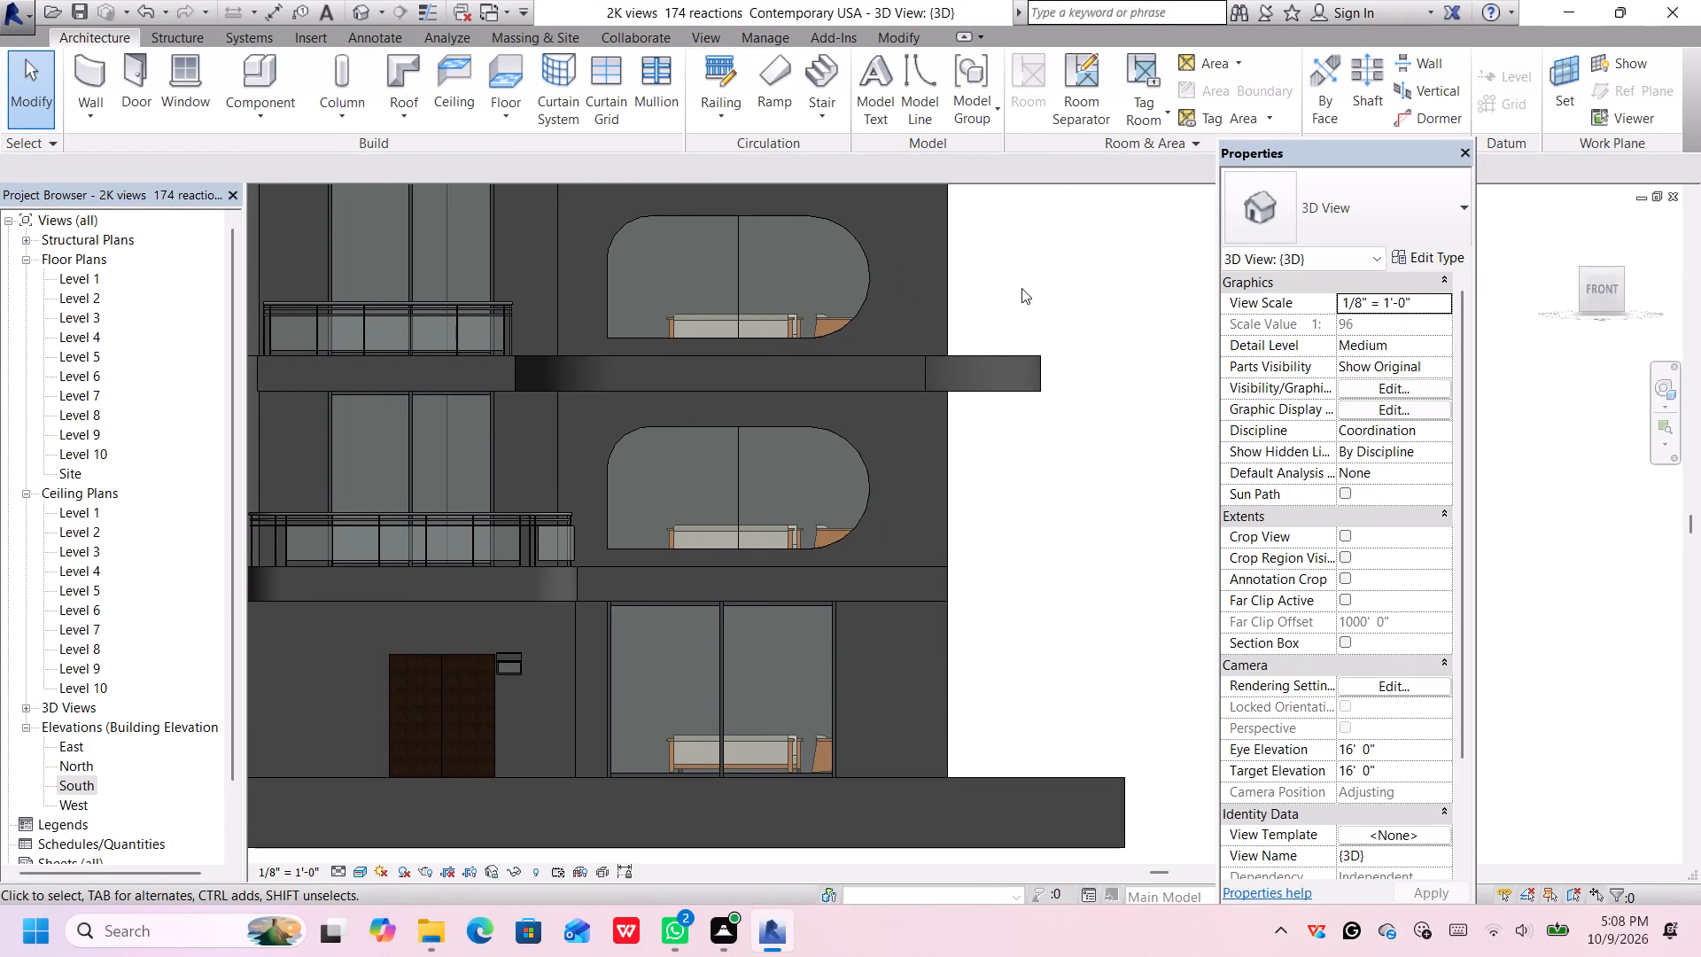
pyautogui.scroll(-2, 1023, 296)
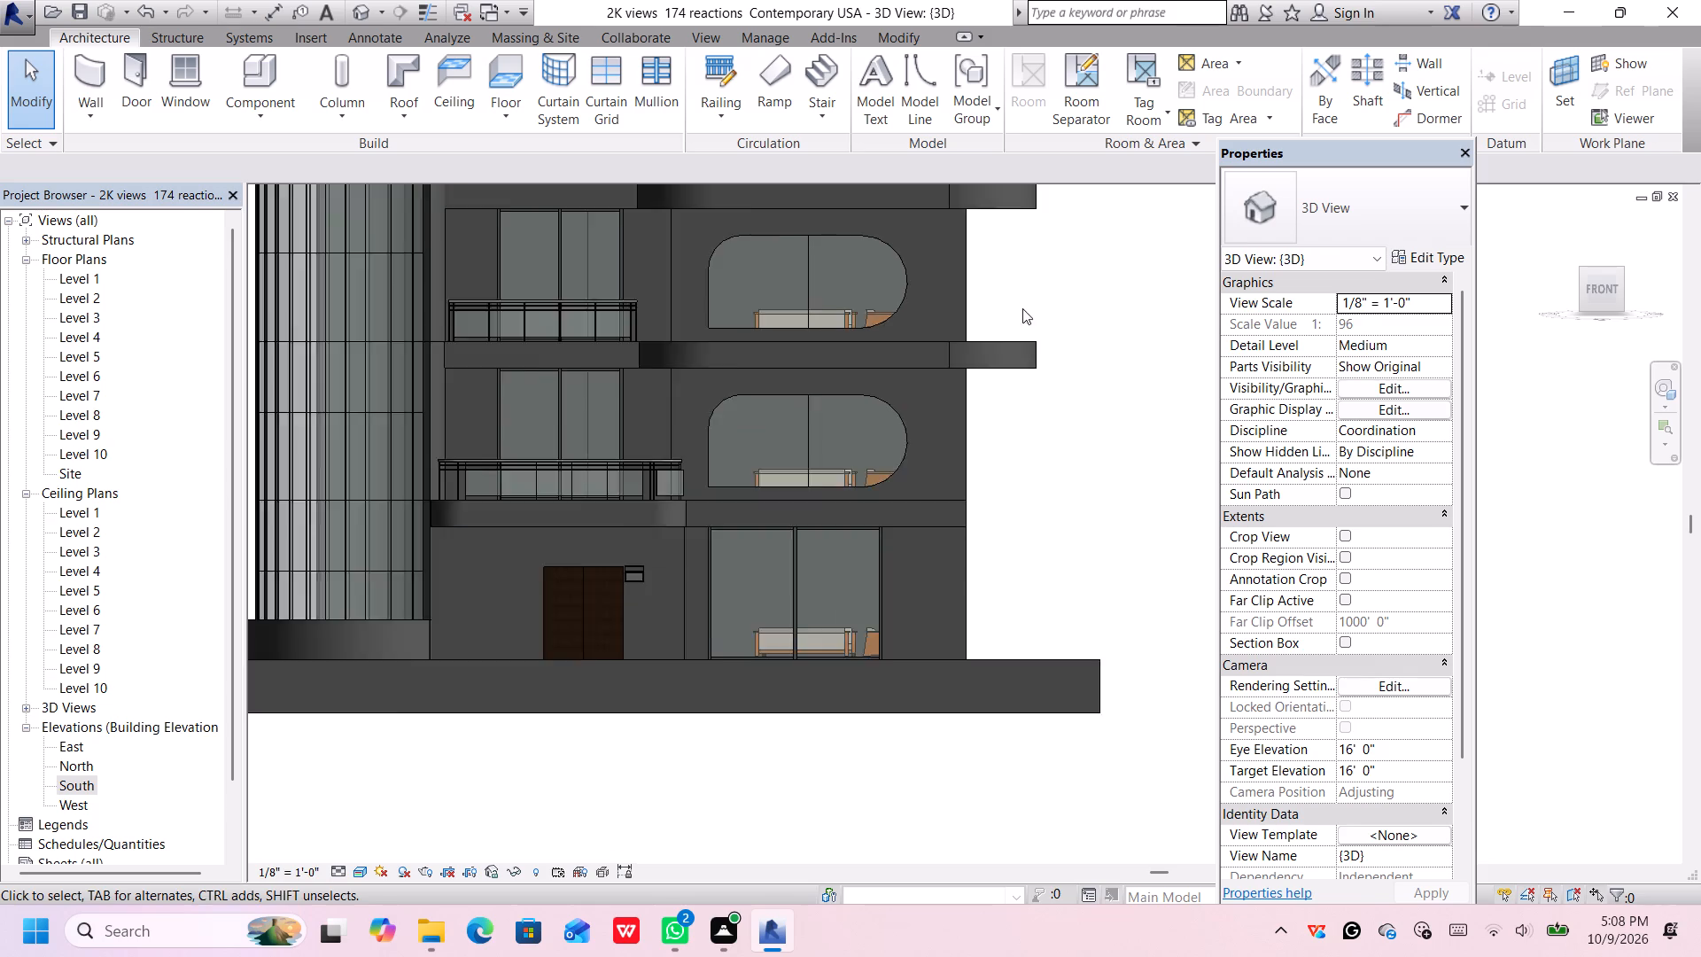
pyautogui.scroll(-2, 1022, 308)
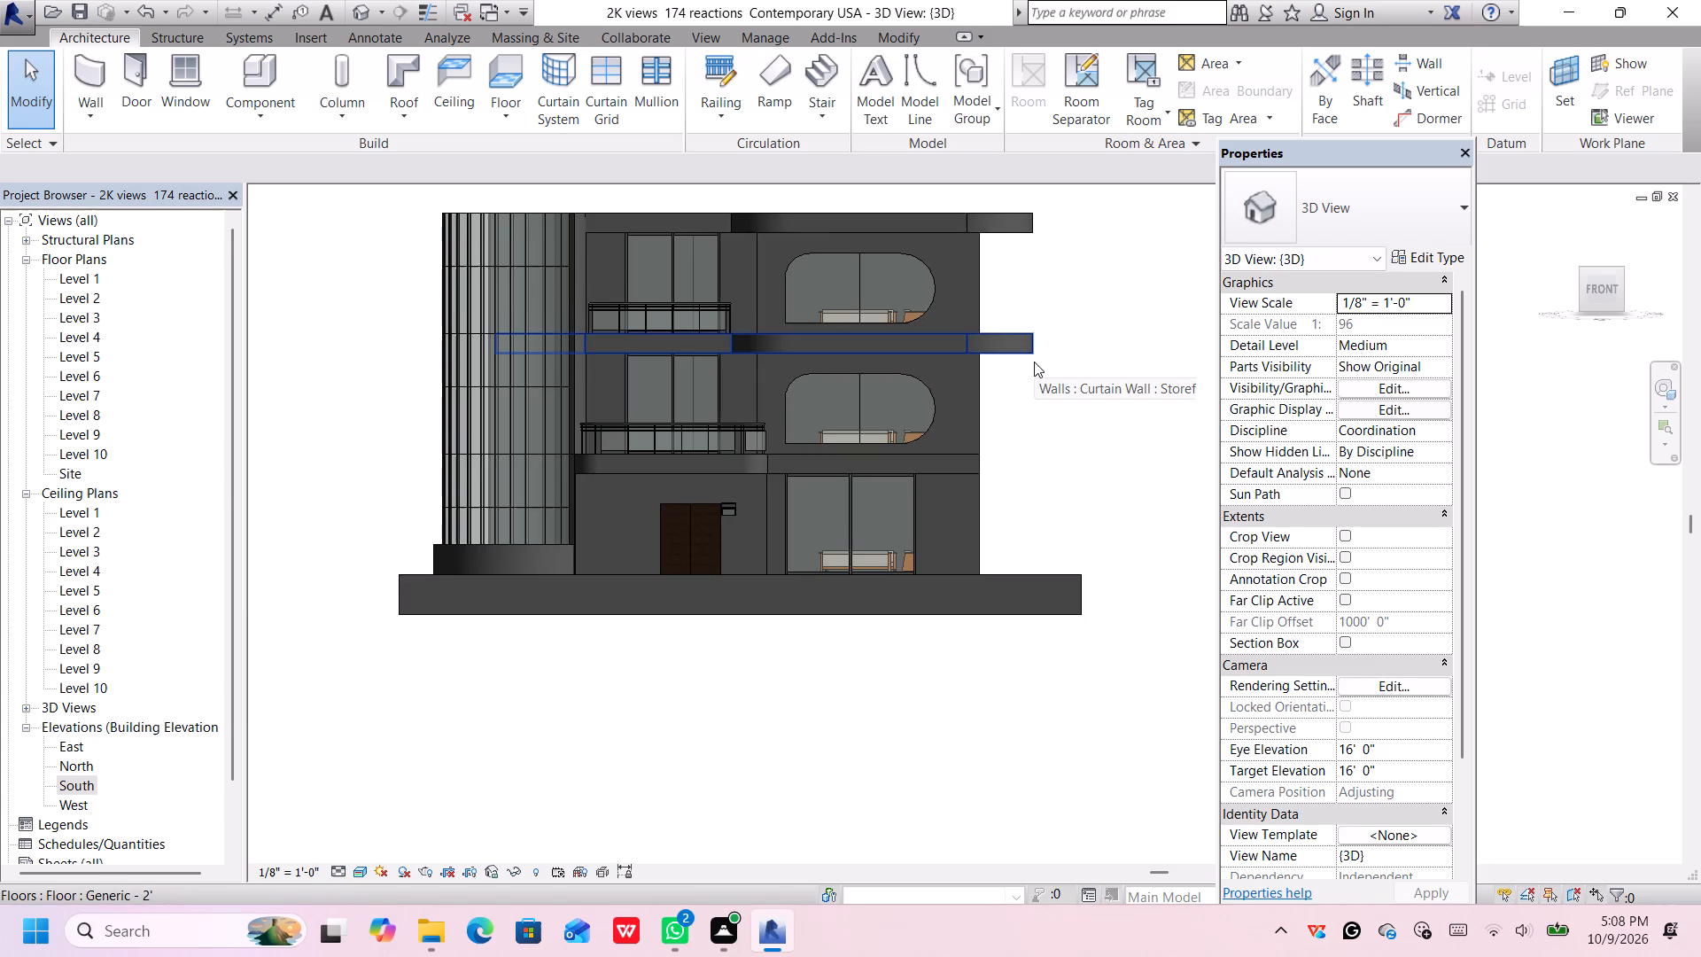
# Delete the topmost Generic - 2' floor slab on Level 4 that covers the third storey.
pyautogui.moveTo(1070, 283); pyautogui.dragTo(1054, 316, button='middle')
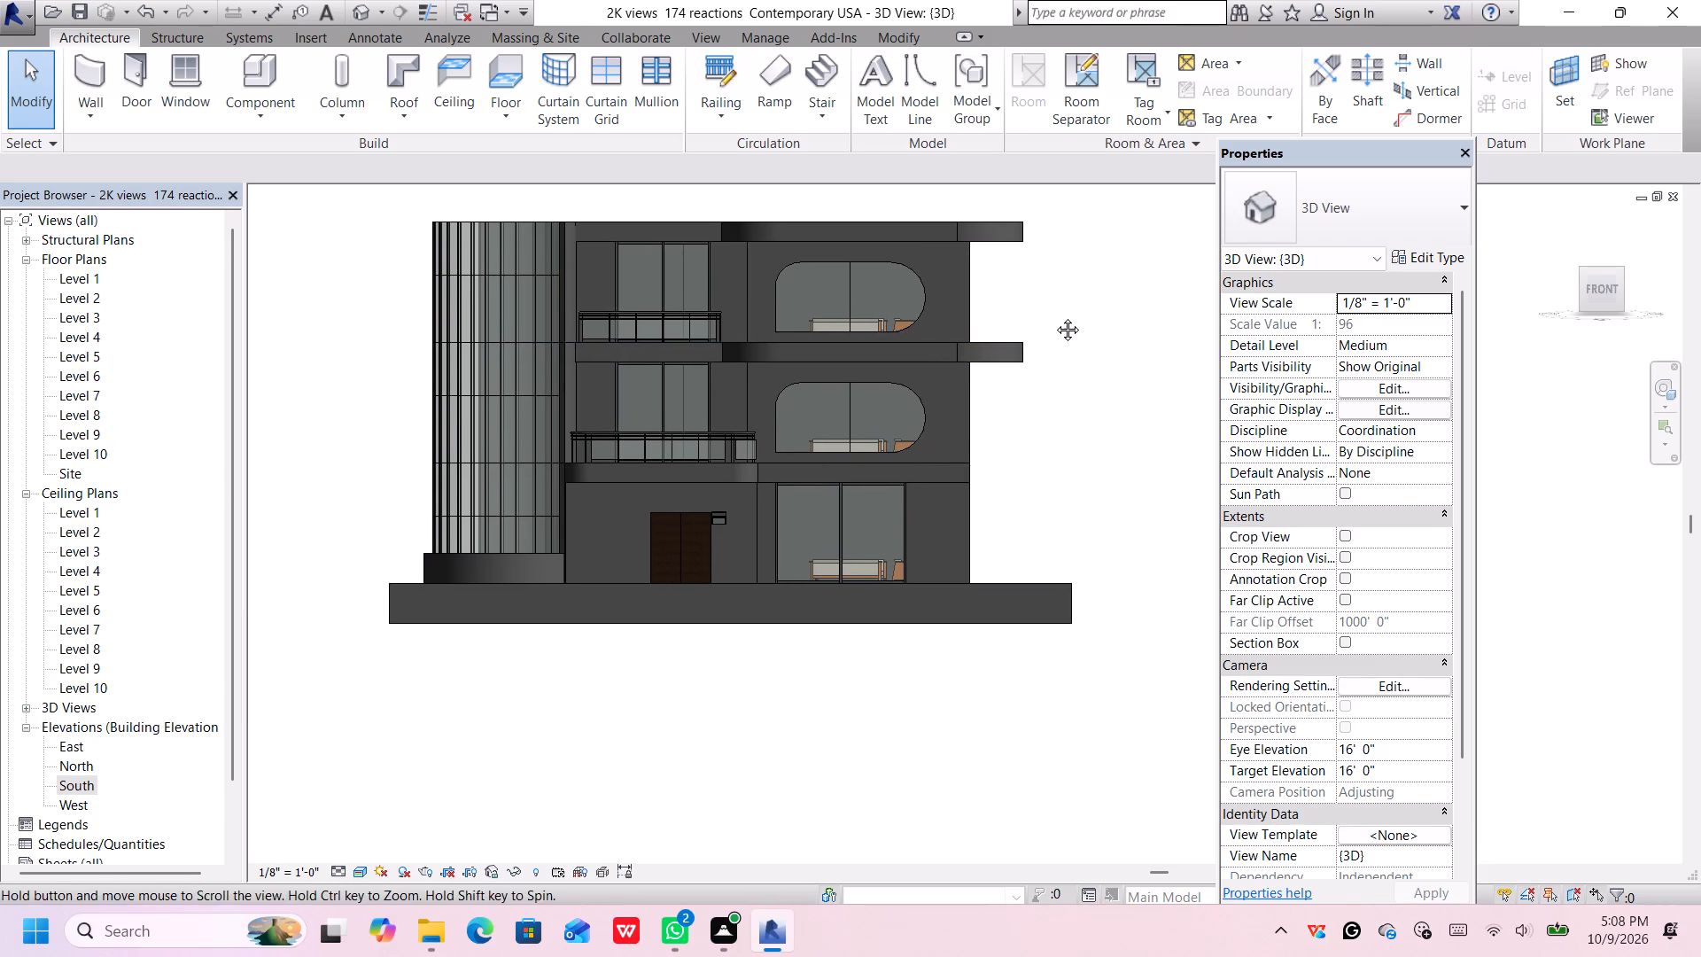
pyautogui.moveTo(1054, 316); pyautogui.dragTo(1048, 337, button='middle')
pyautogui.click(990, 282)
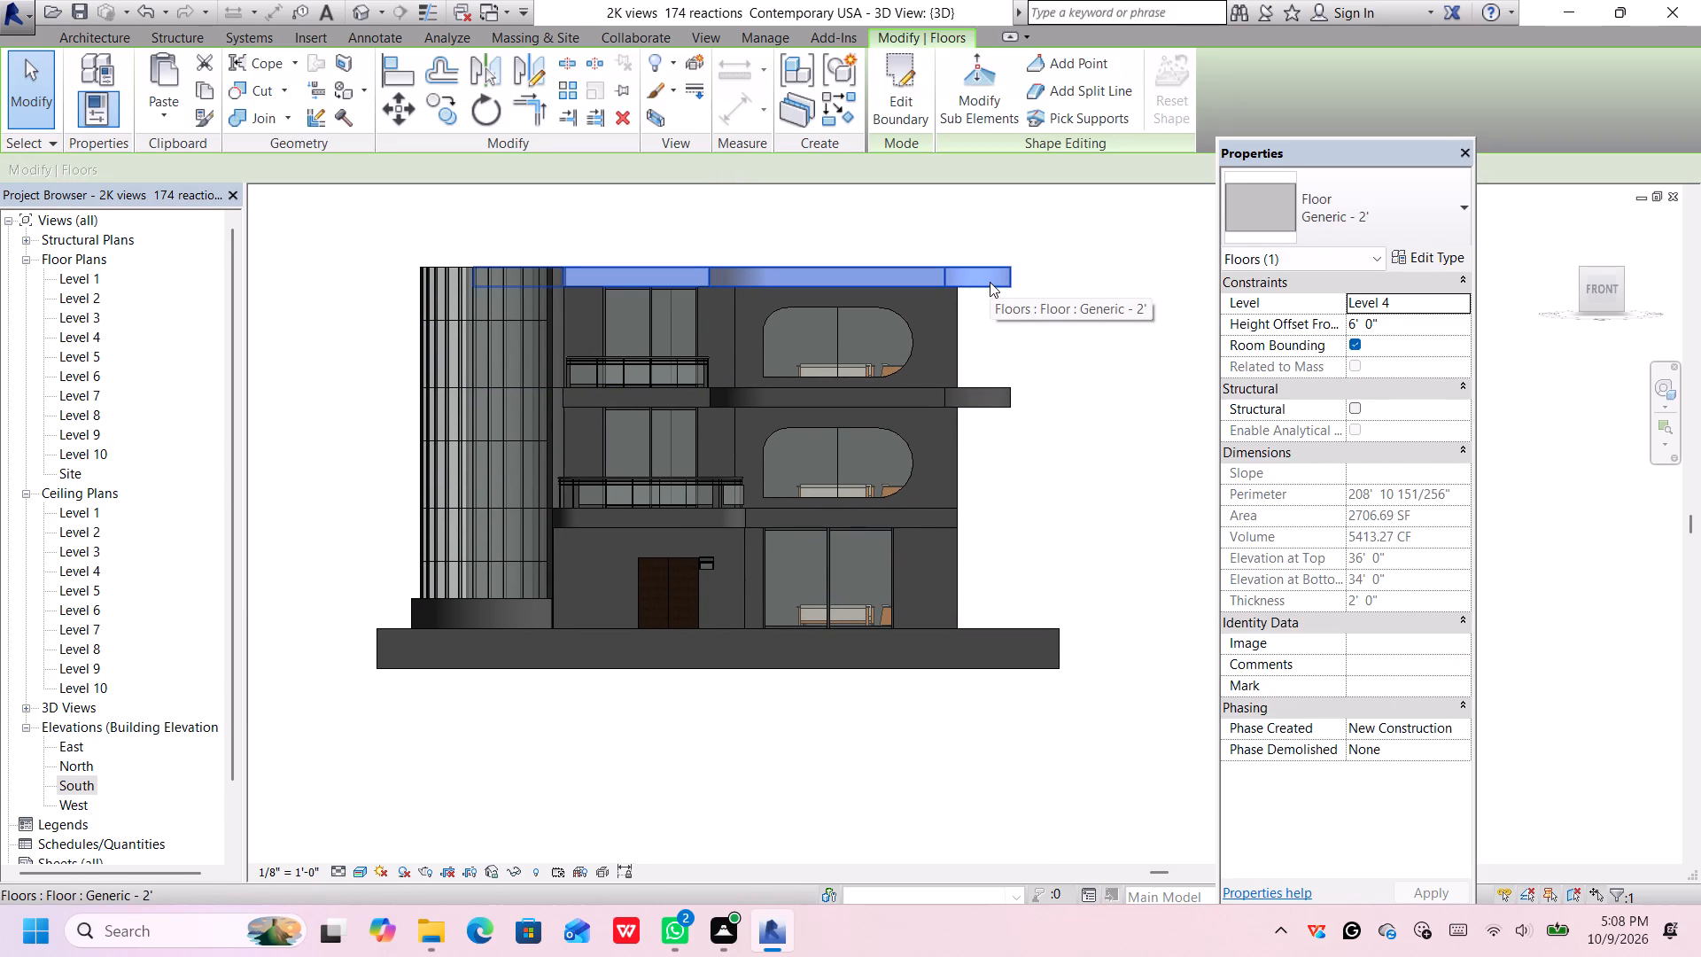
pyautogui.press('Delete')
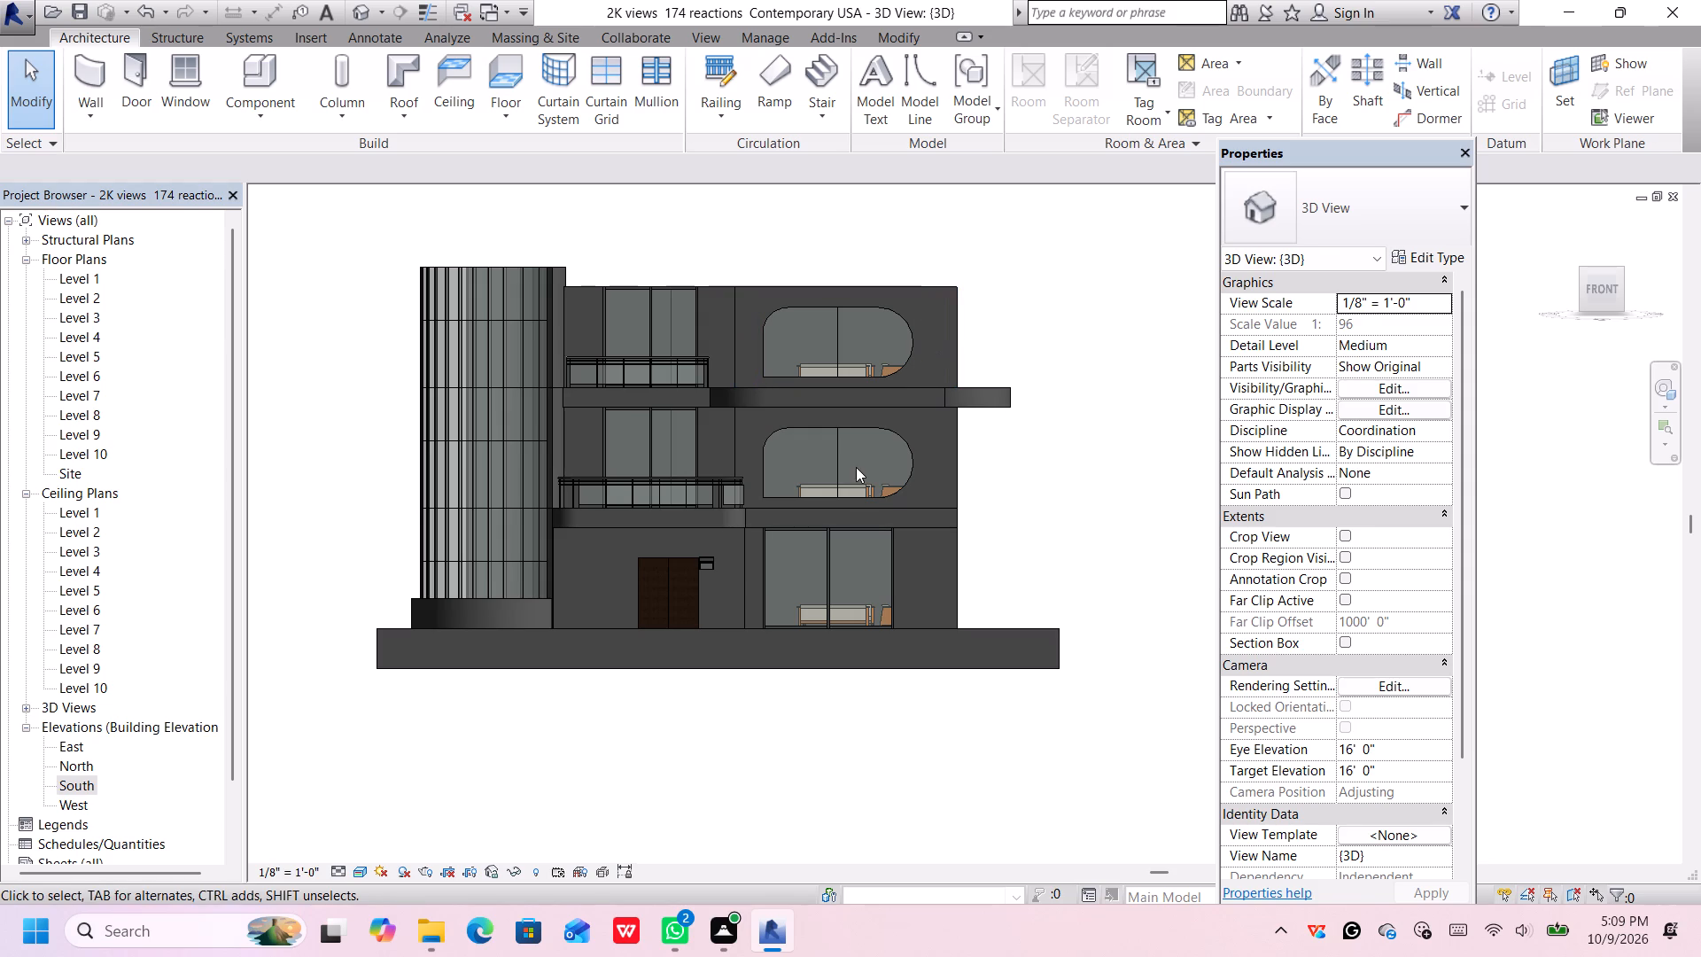
# Begin a Glass Panel - Bottom Fill railing path and sketch its straight front segment just inside the curved slab's front edge.
pyautogui.moveTo(1022, 471); pyautogui.dragTo(1021, 471, button='middle')
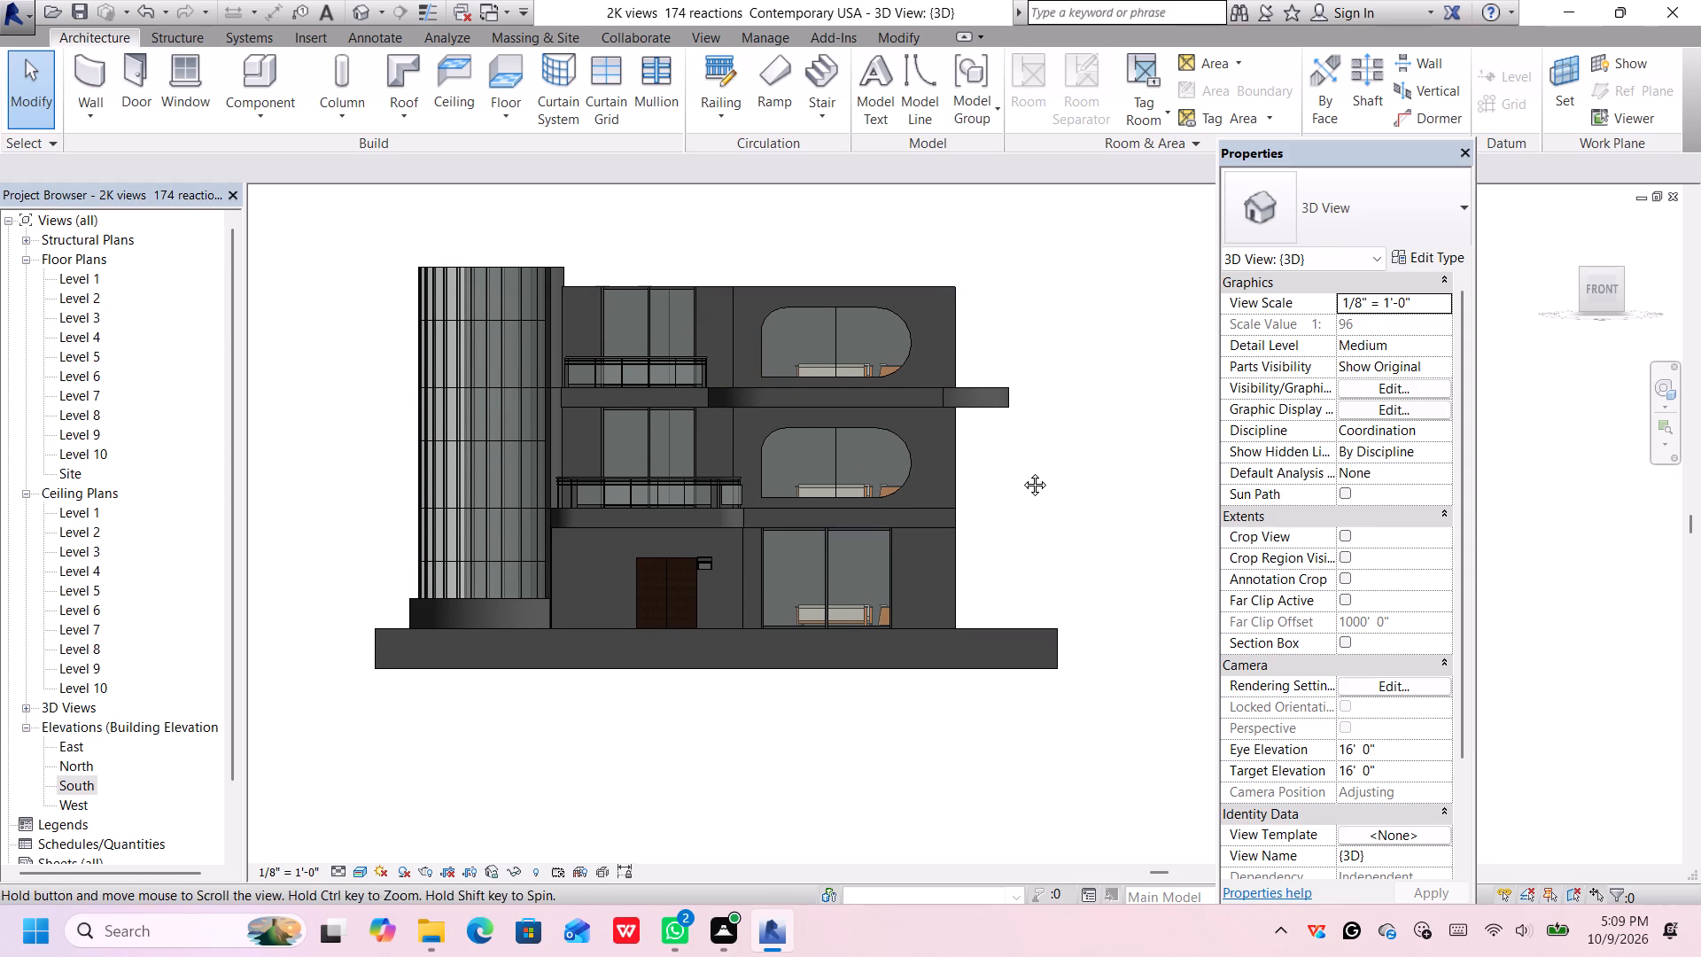
pyautogui.moveTo(1021, 471); pyautogui.dragTo(1090, 680, button='middle')
pyautogui.scroll(3, 1154, 527)
pyautogui.moveTo(1153, 529); pyautogui.dragTo(1121, 551, button='middle')
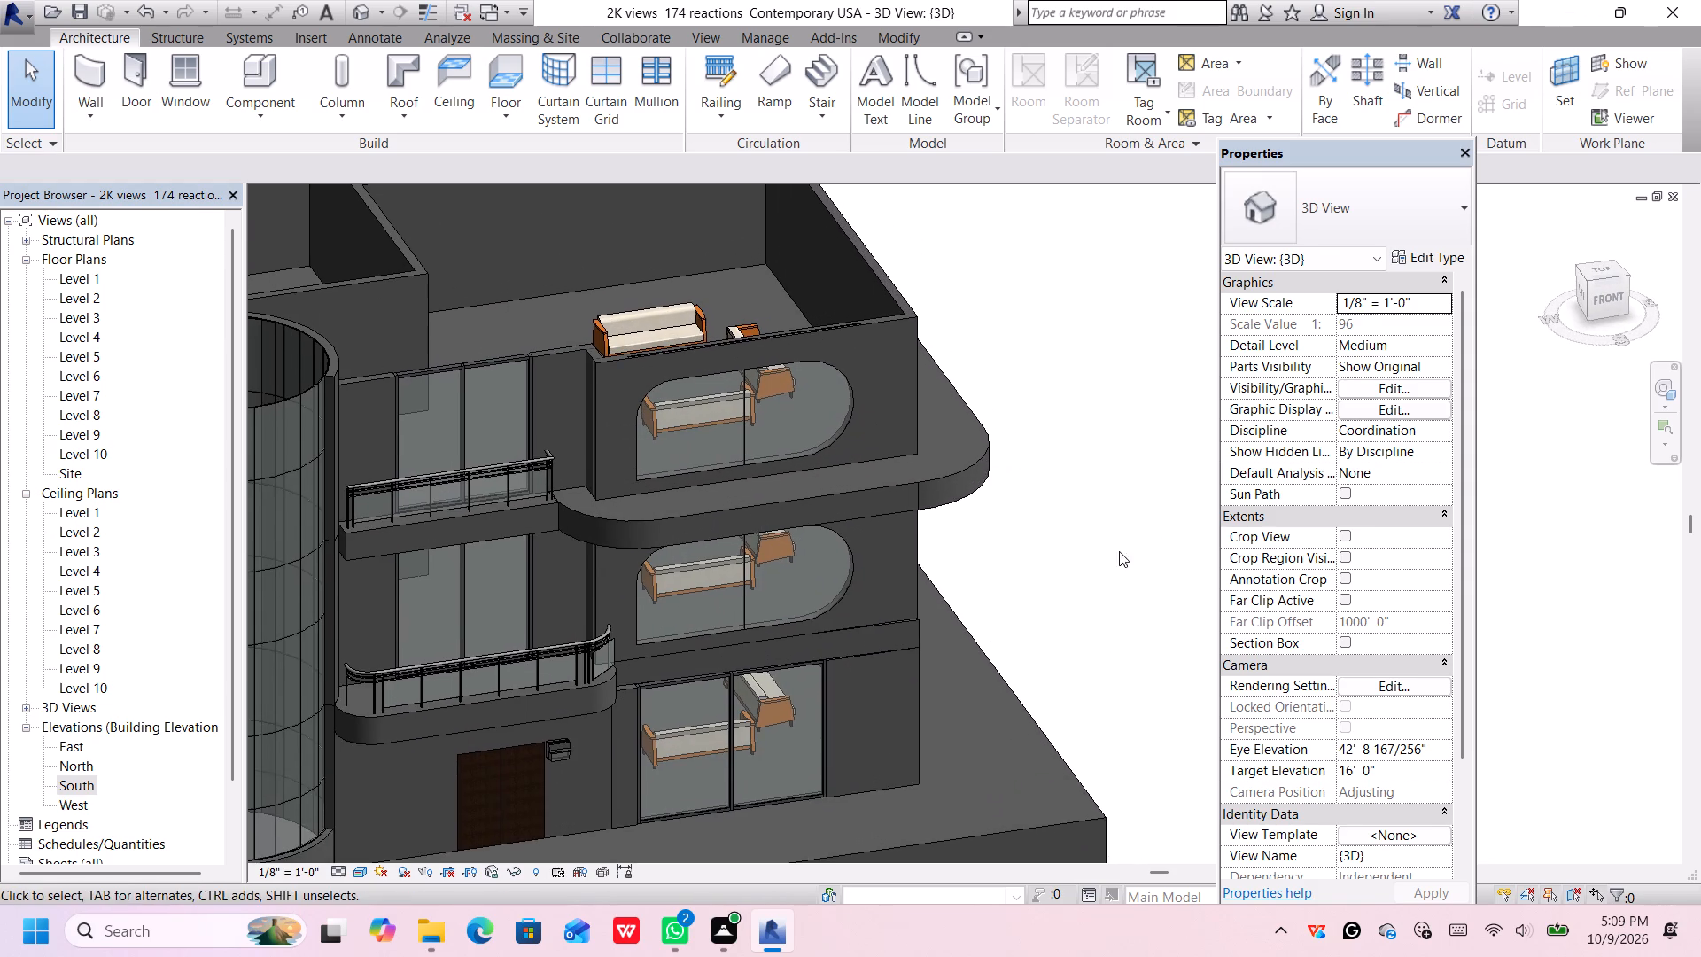
pyautogui.scroll(1, 752, 504)
pyautogui.click(718, 65)
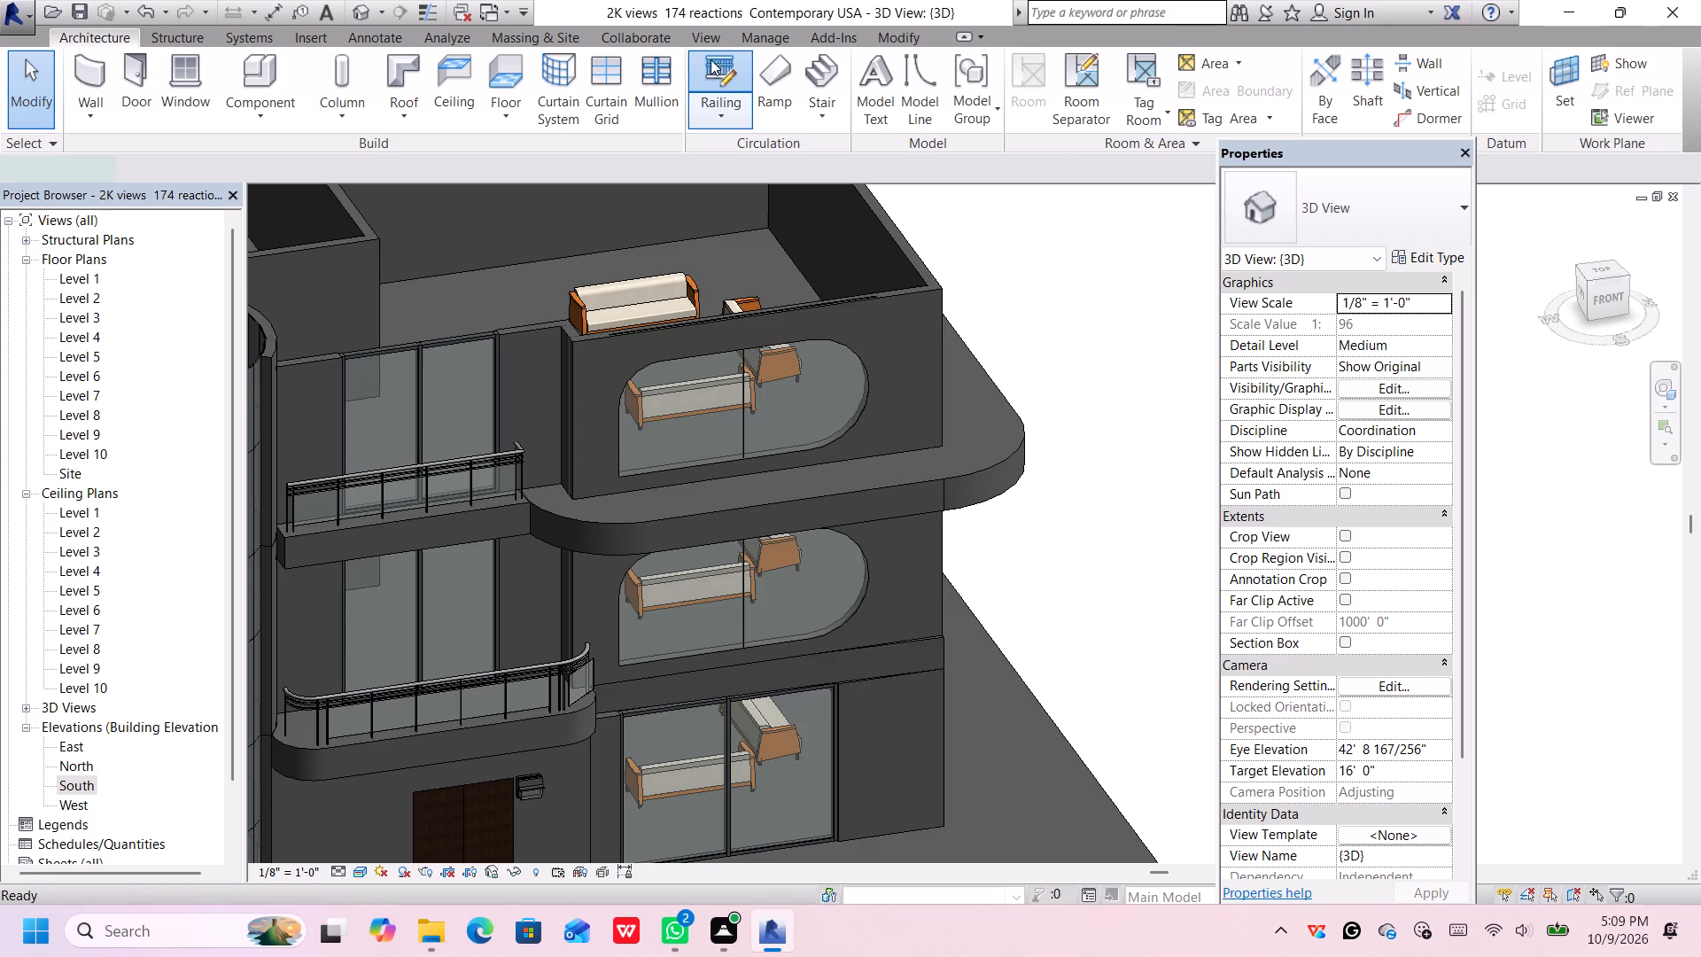
pyautogui.scroll(3, 548, 495)
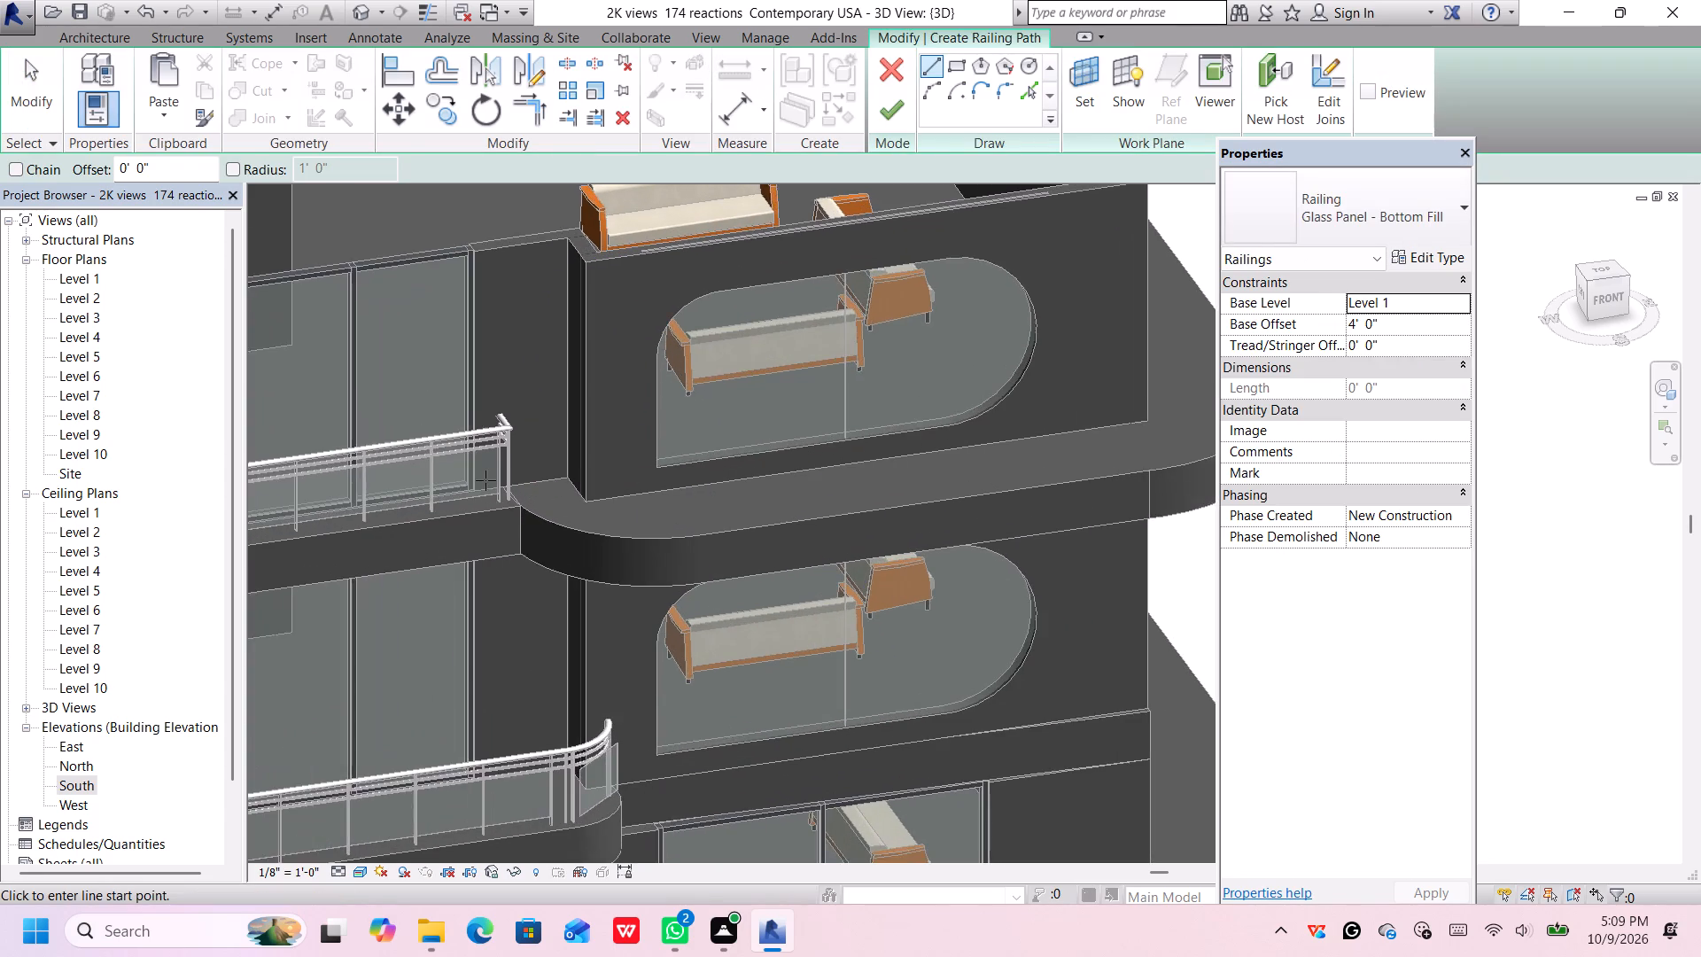
pyautogui.scroll(5, 485, 480)
pyautogui.moveTo(537, 492); pyautogui.dragTo(521, 474, button='middle')
pyautogui.scroll(1, 508, 439)
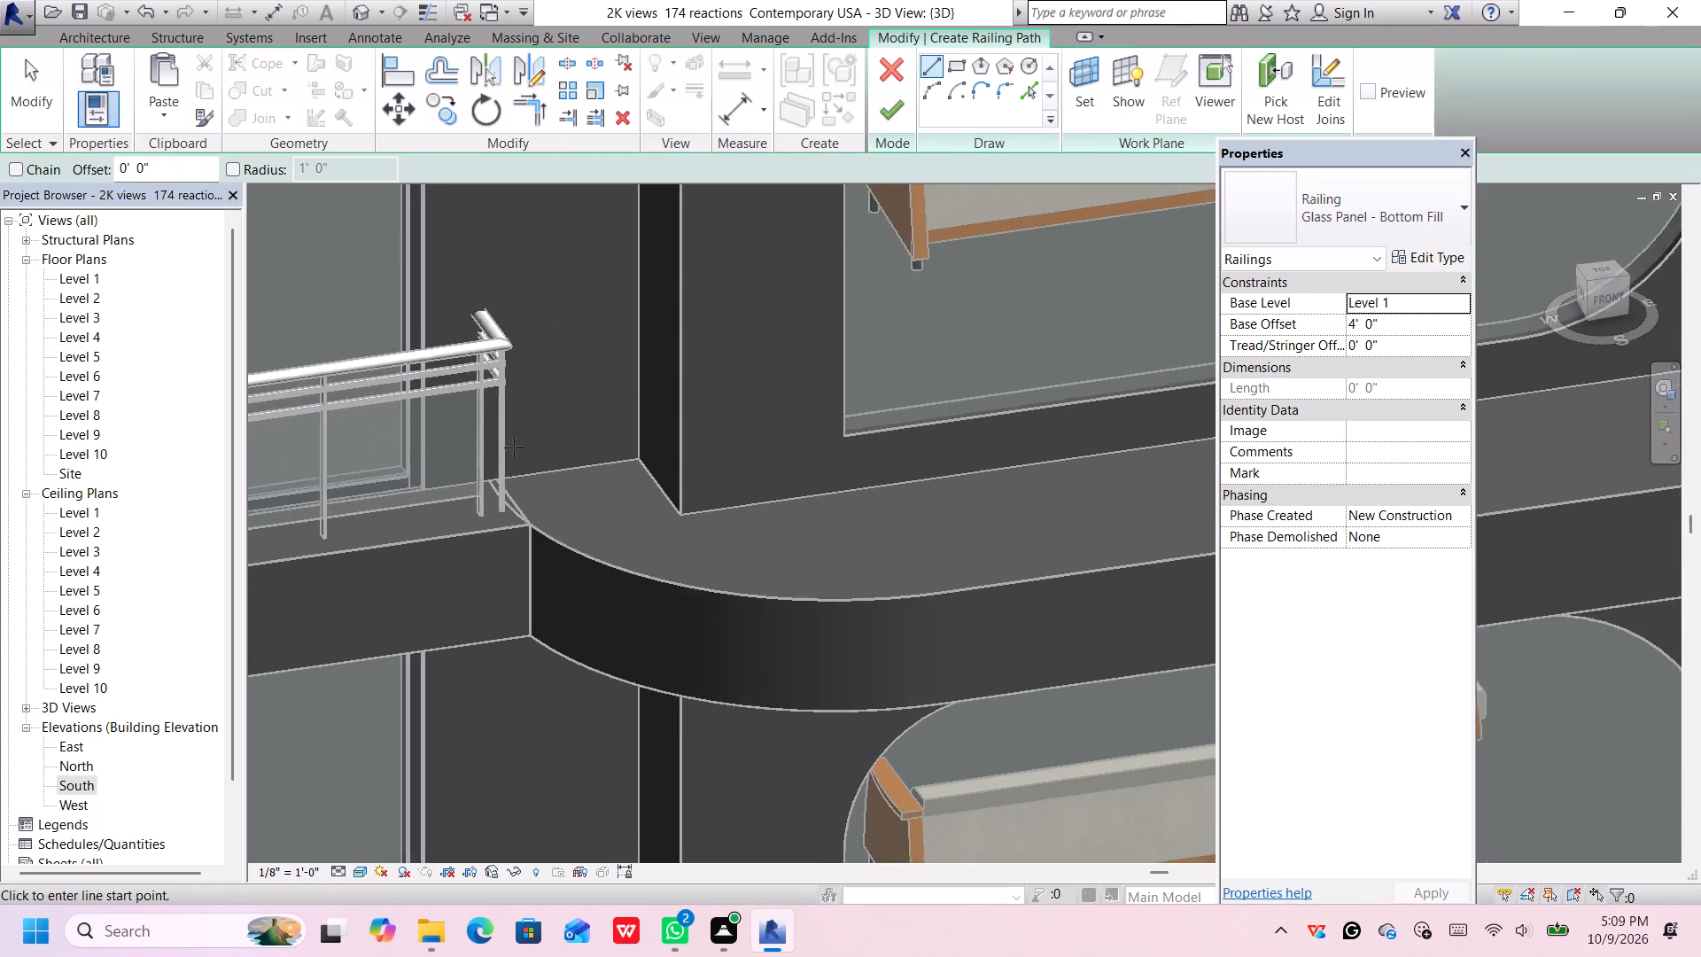
pyautogui.scroll(1, 514, 447)
pyautogui.moveTo(833, 572); pyautogui.dragTo(676, 539, button='middle')
pyautogui.moveTo(676, 539); pyautogui.dragTo(667, 540, button='middle')
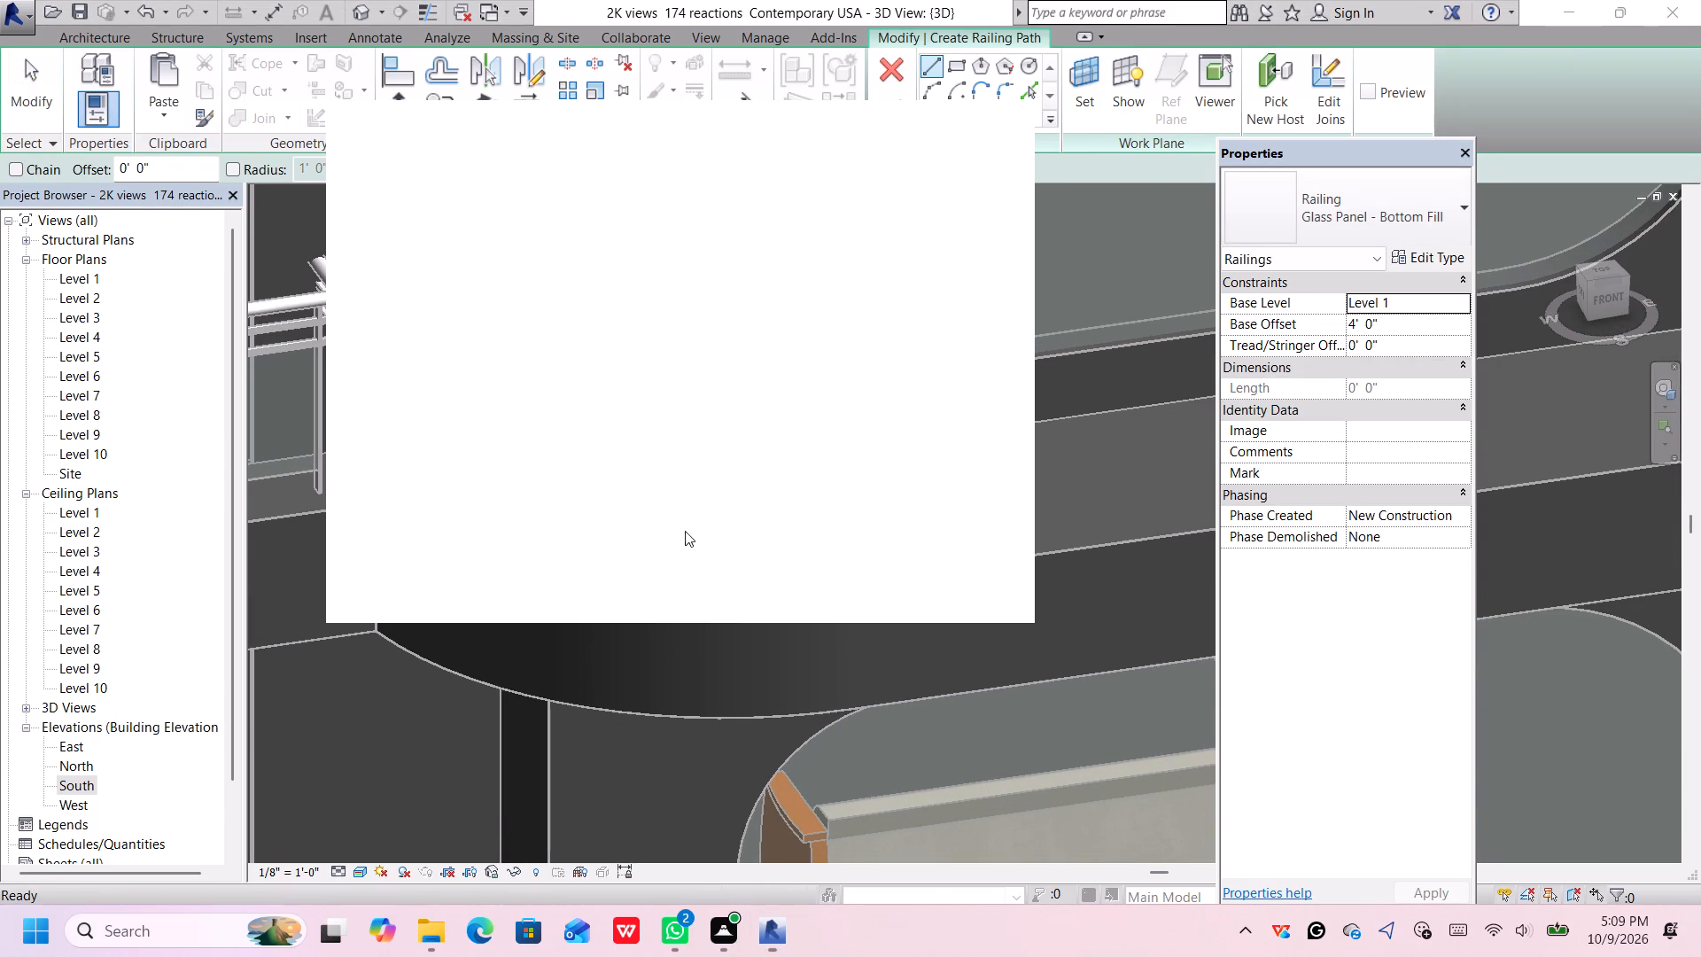
pyautogui.click(998, 126)
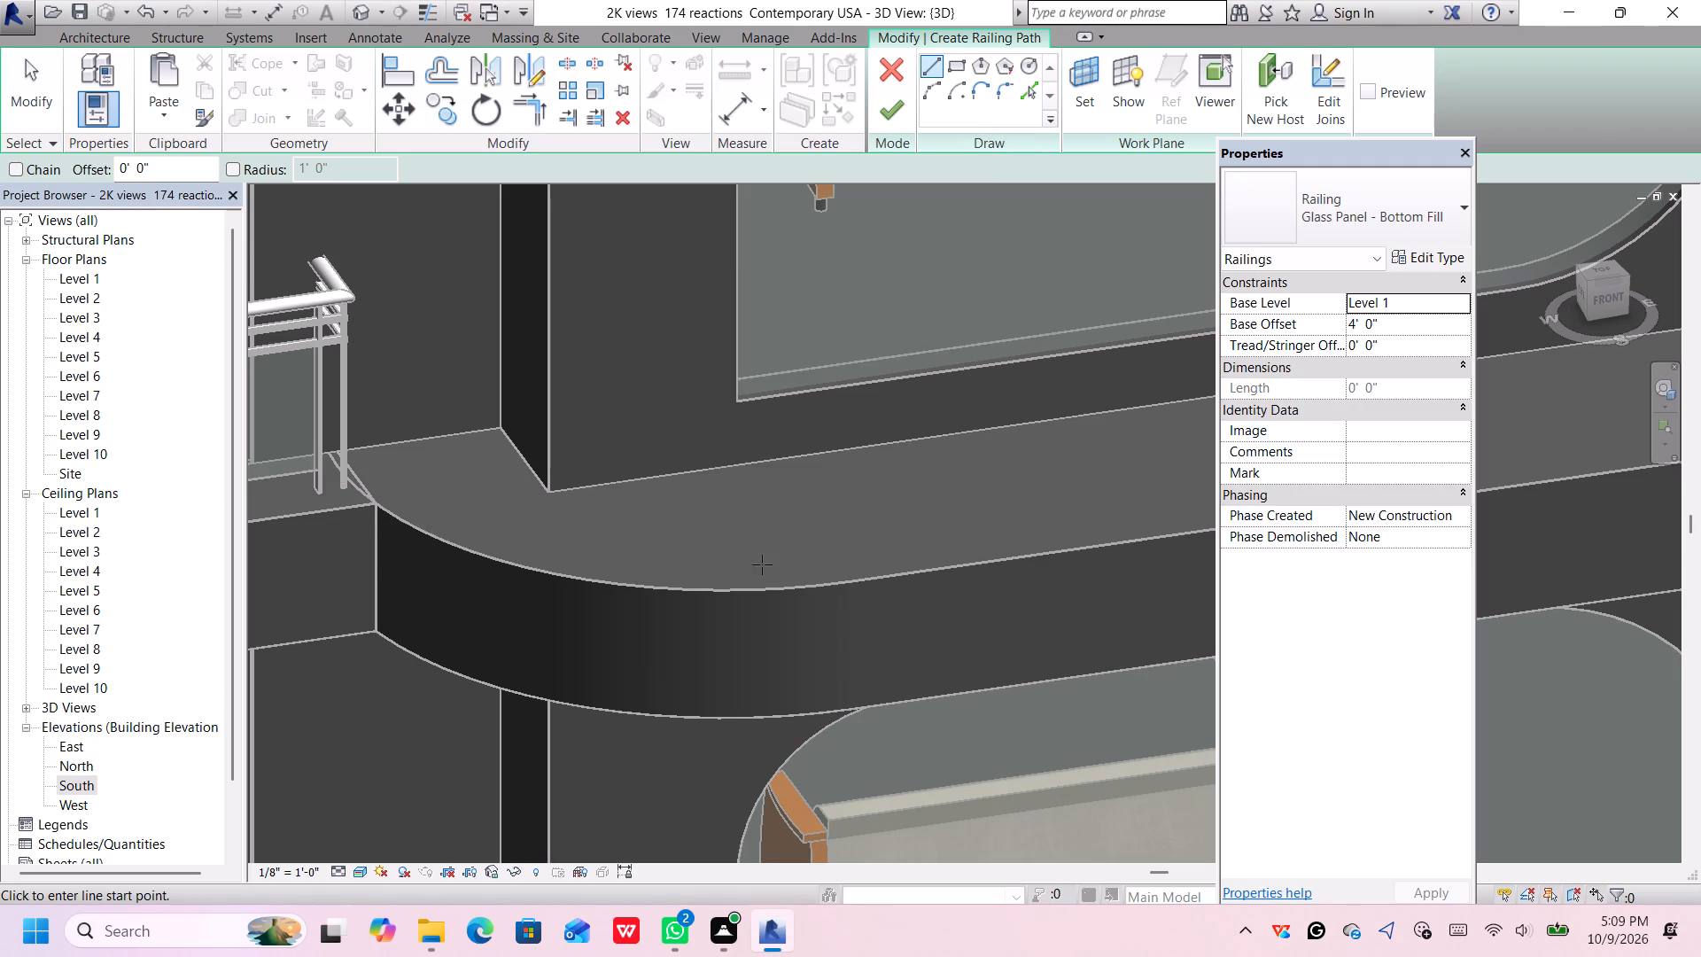
pyautogui.scroll(-4, 793, 548)
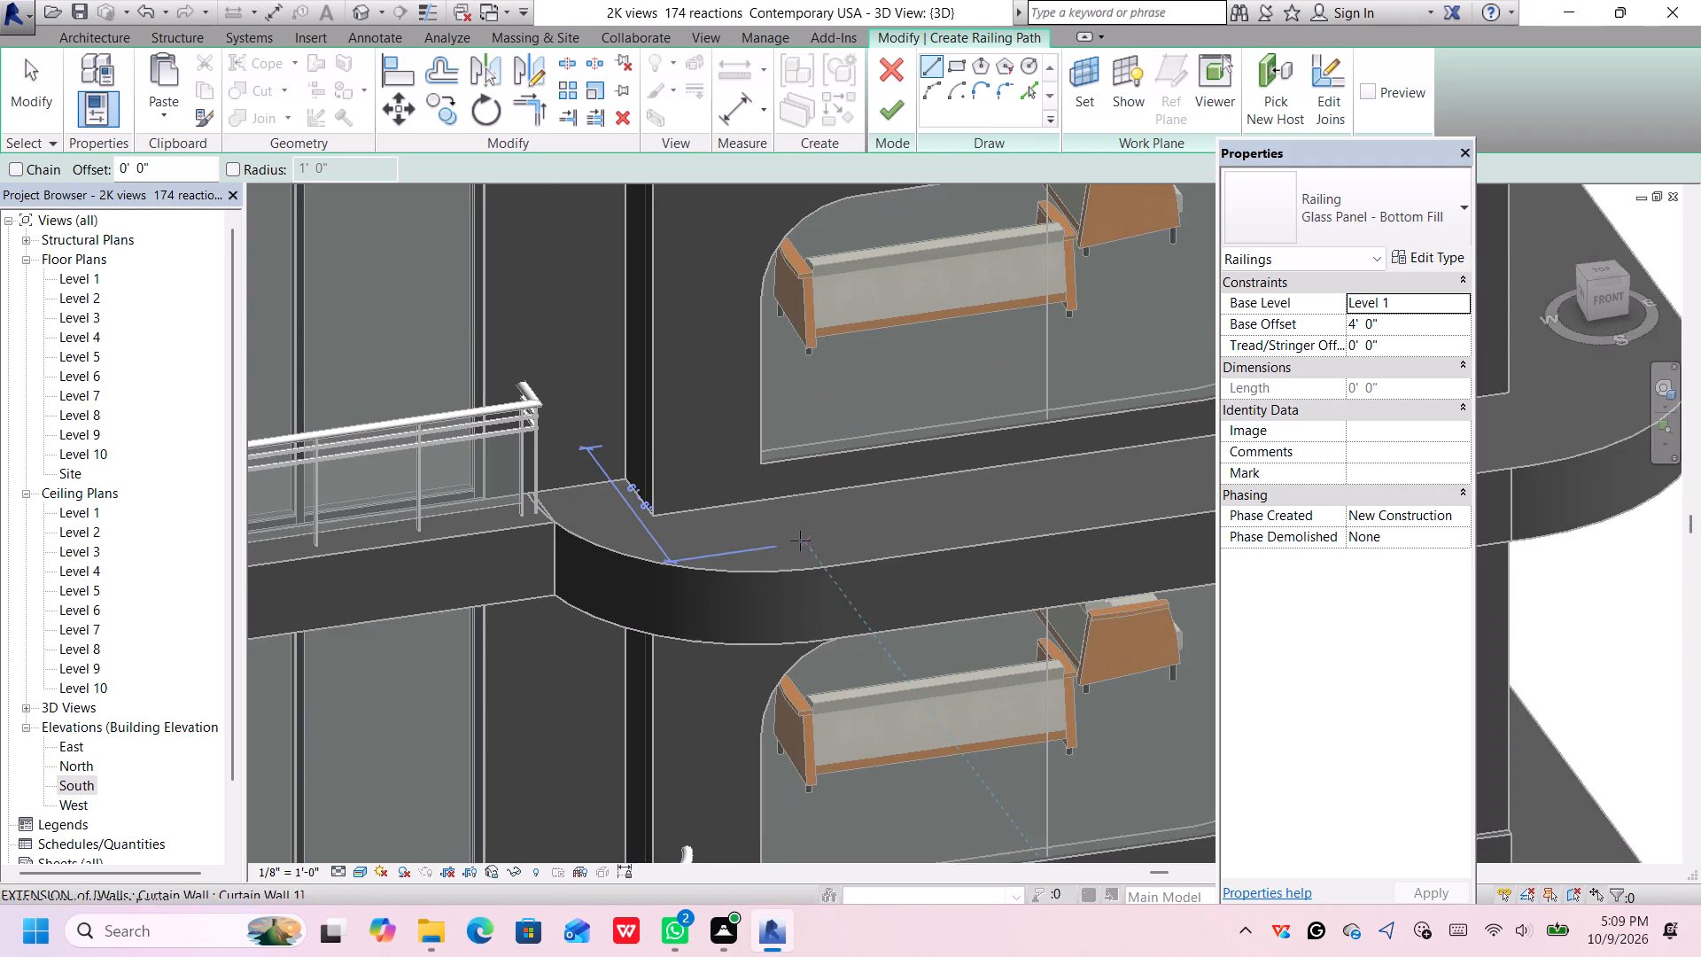
pyautogui.moveTo(800, 541); pyautogui.dragTo(602, 598, button='middle')
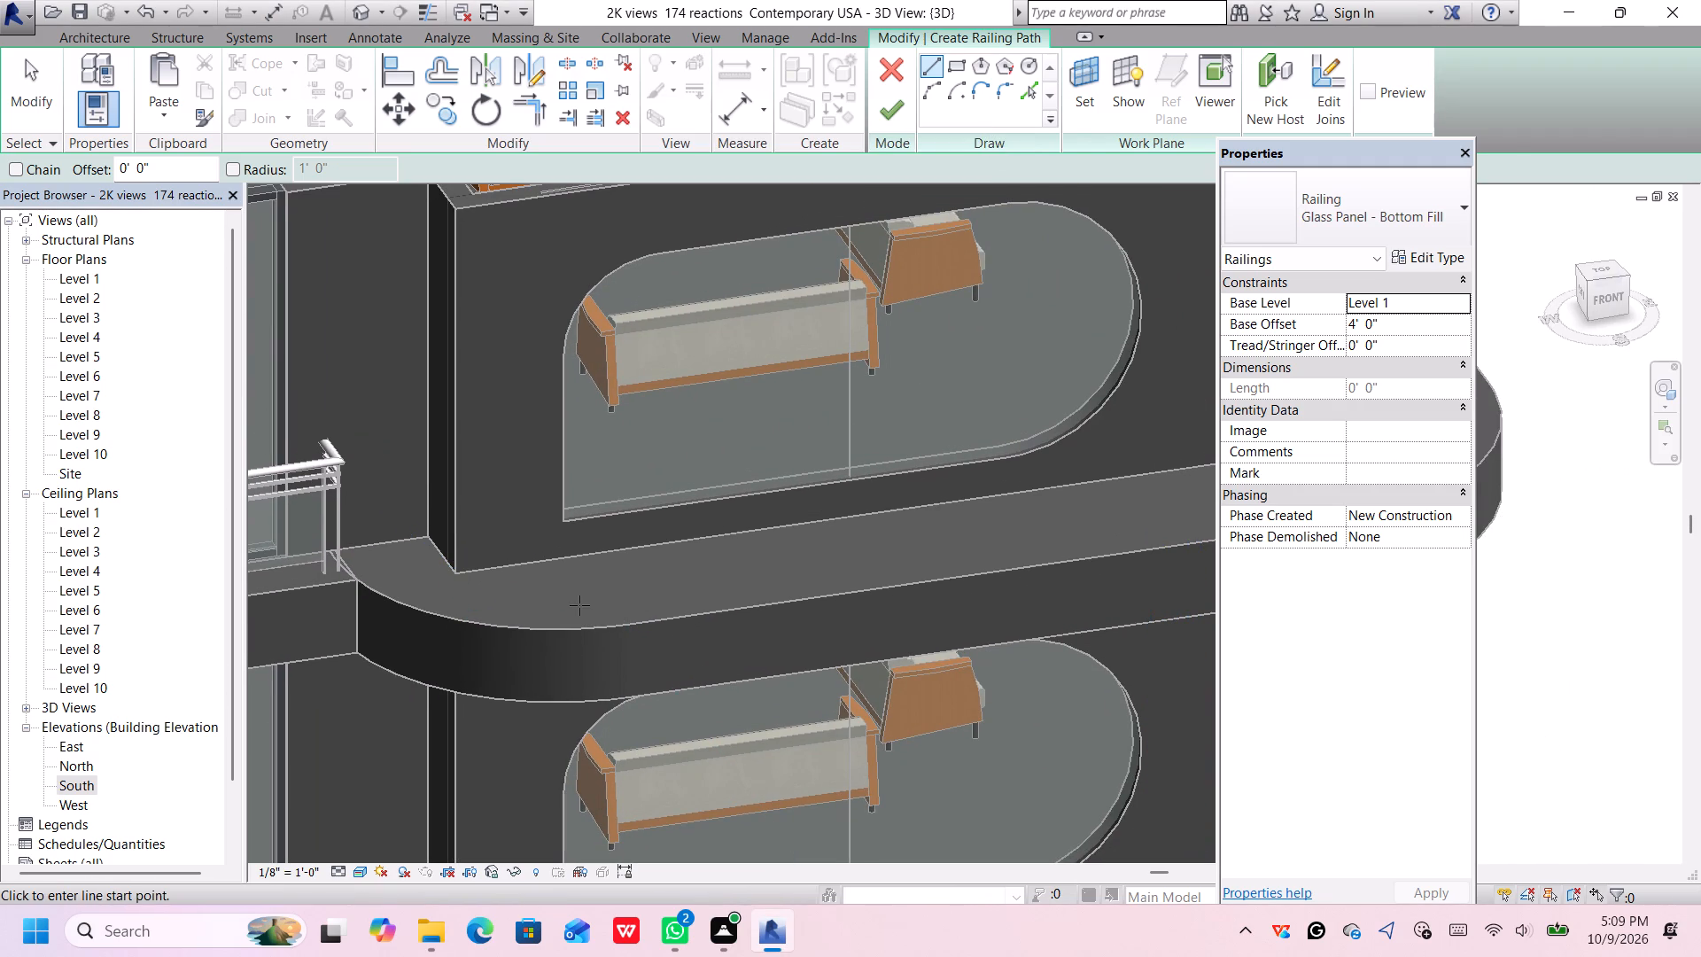
pyautogui.scroll(6, 596, 646)
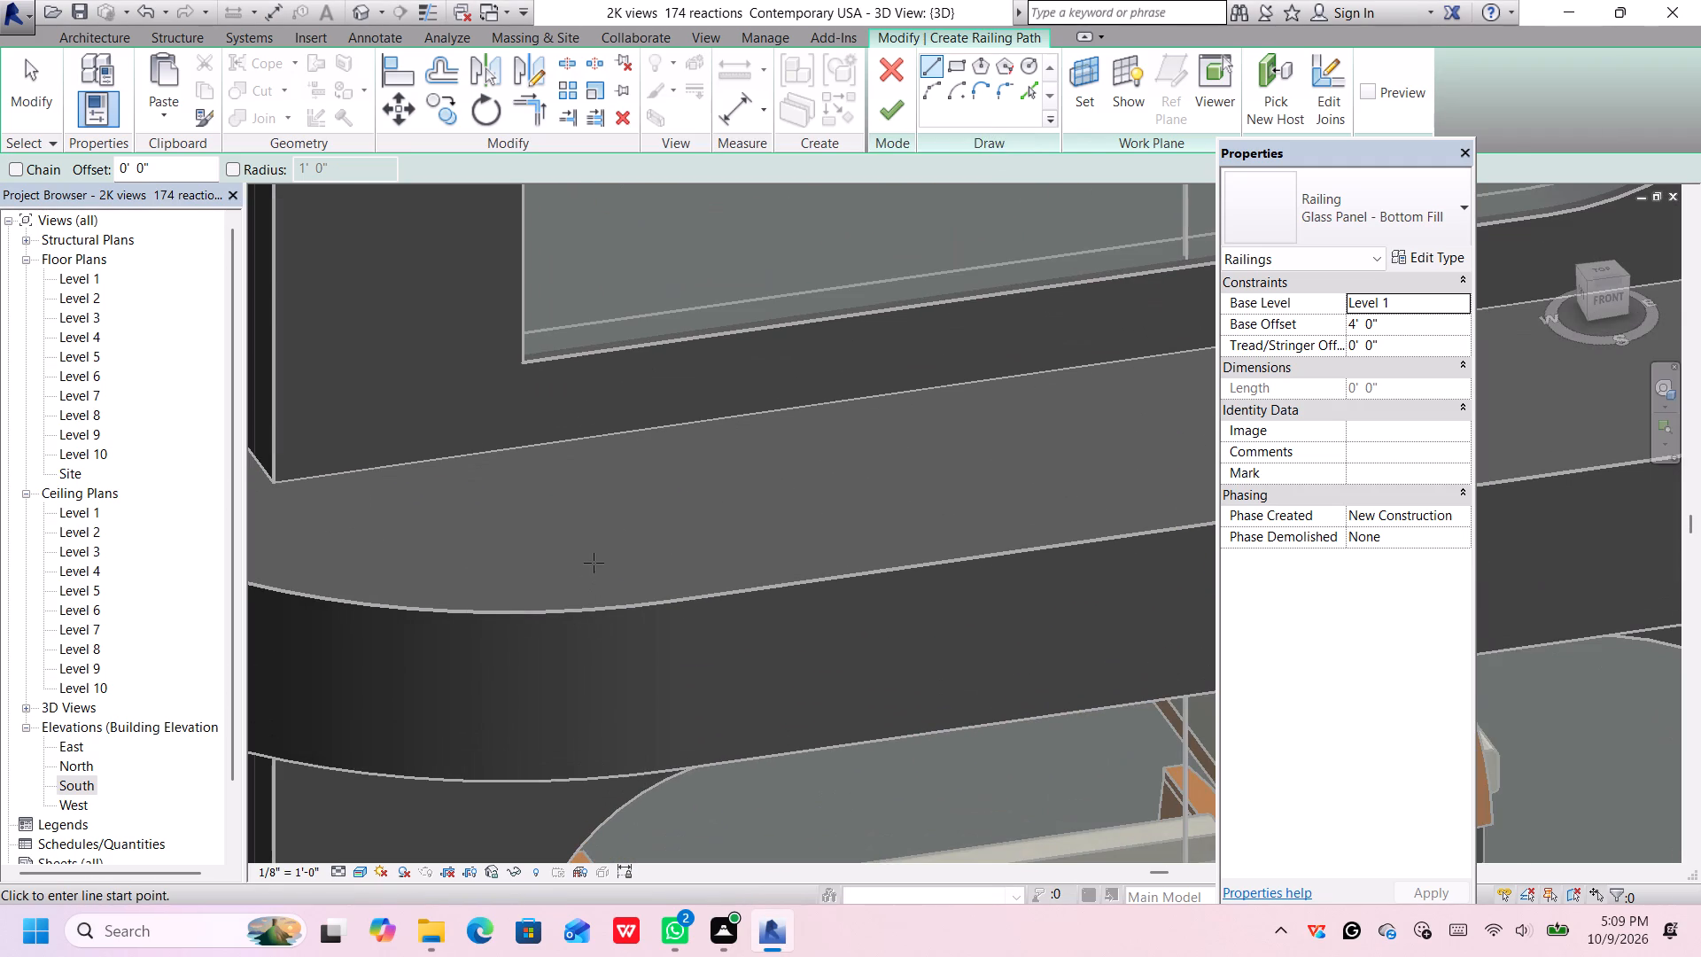
pyautogui.click(1604, 273)
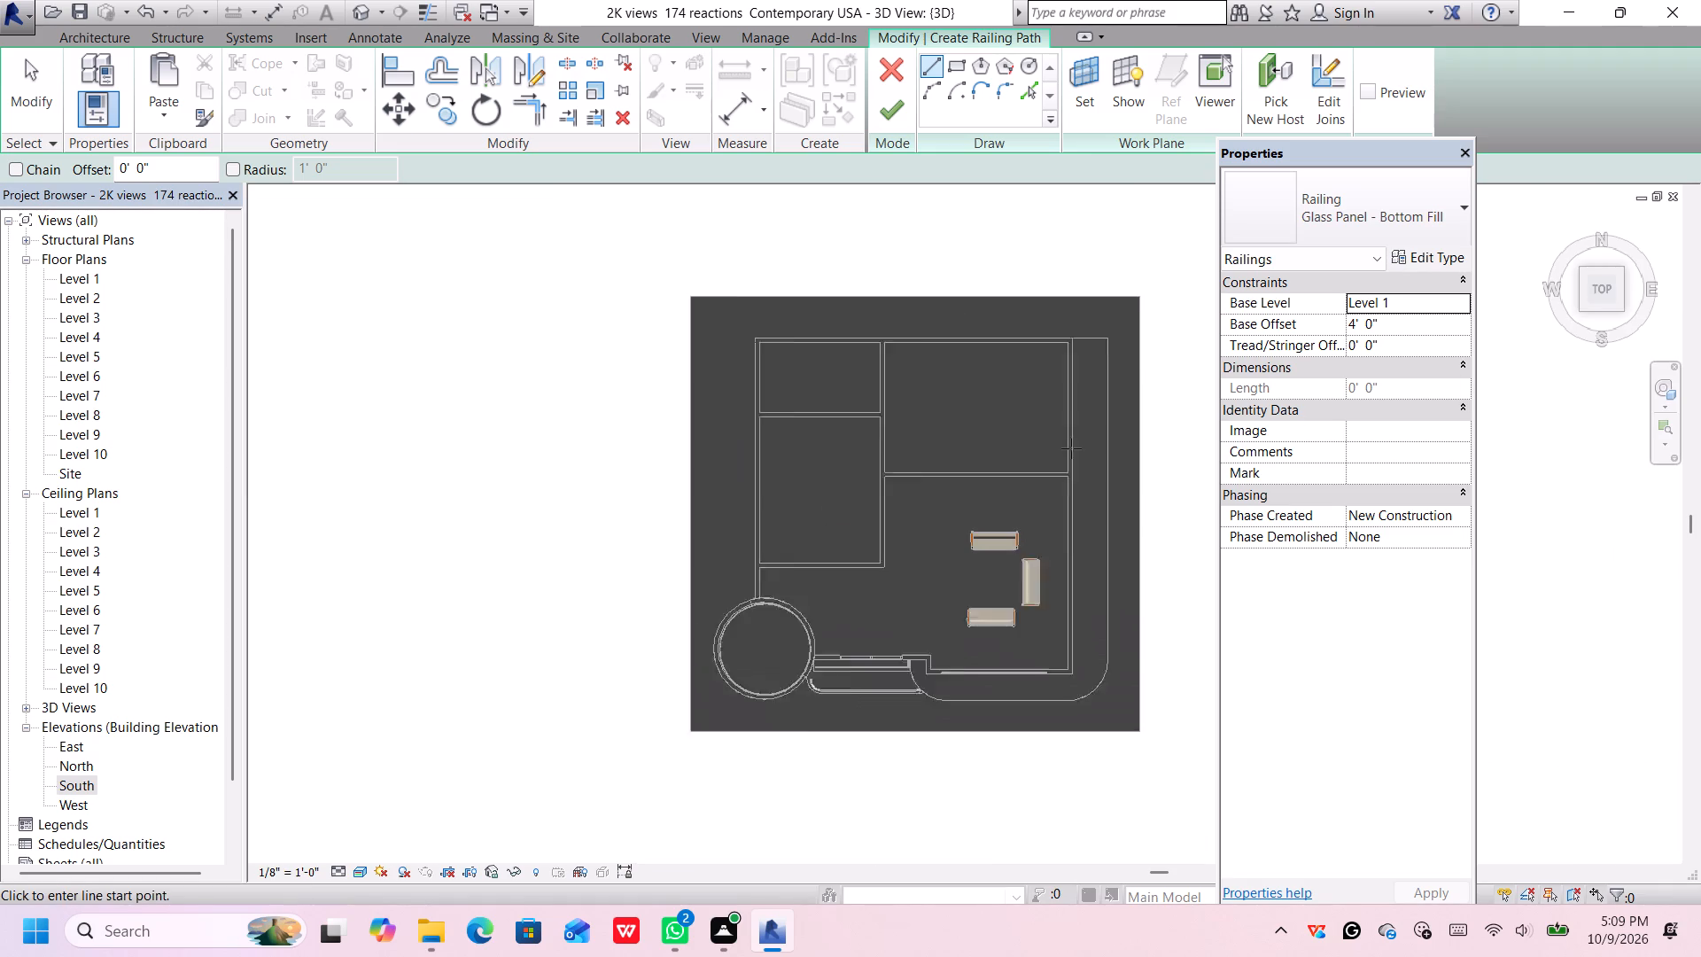
pyautogui.scroll(1, 1041, 606)
pyautogui.moveTo(1039, 606); pyautogui.dragTo(929, 462, button='middle')
pyautogui.scroll(3, 913, 571)
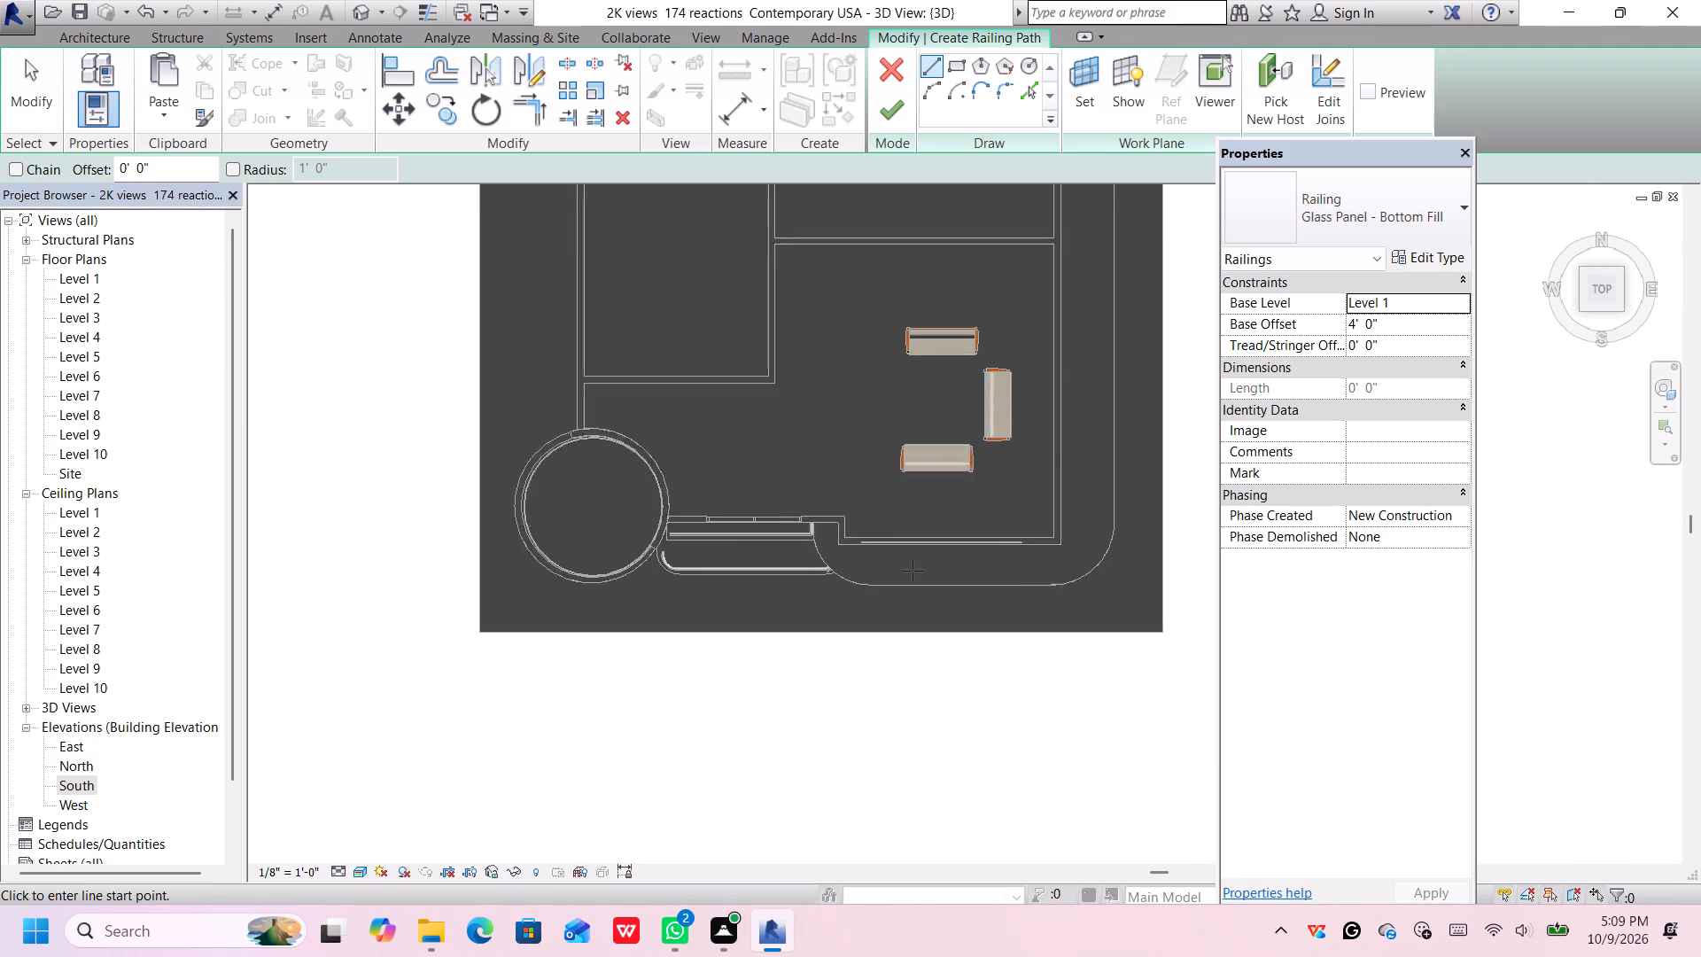
pyautogui.scroll(4, 913, 571)
pyautogui.scroll(-1, 835, 580)
pyautogui.moveTo(835, 580); pyautogui.dragTo(788, 553, button='middle')
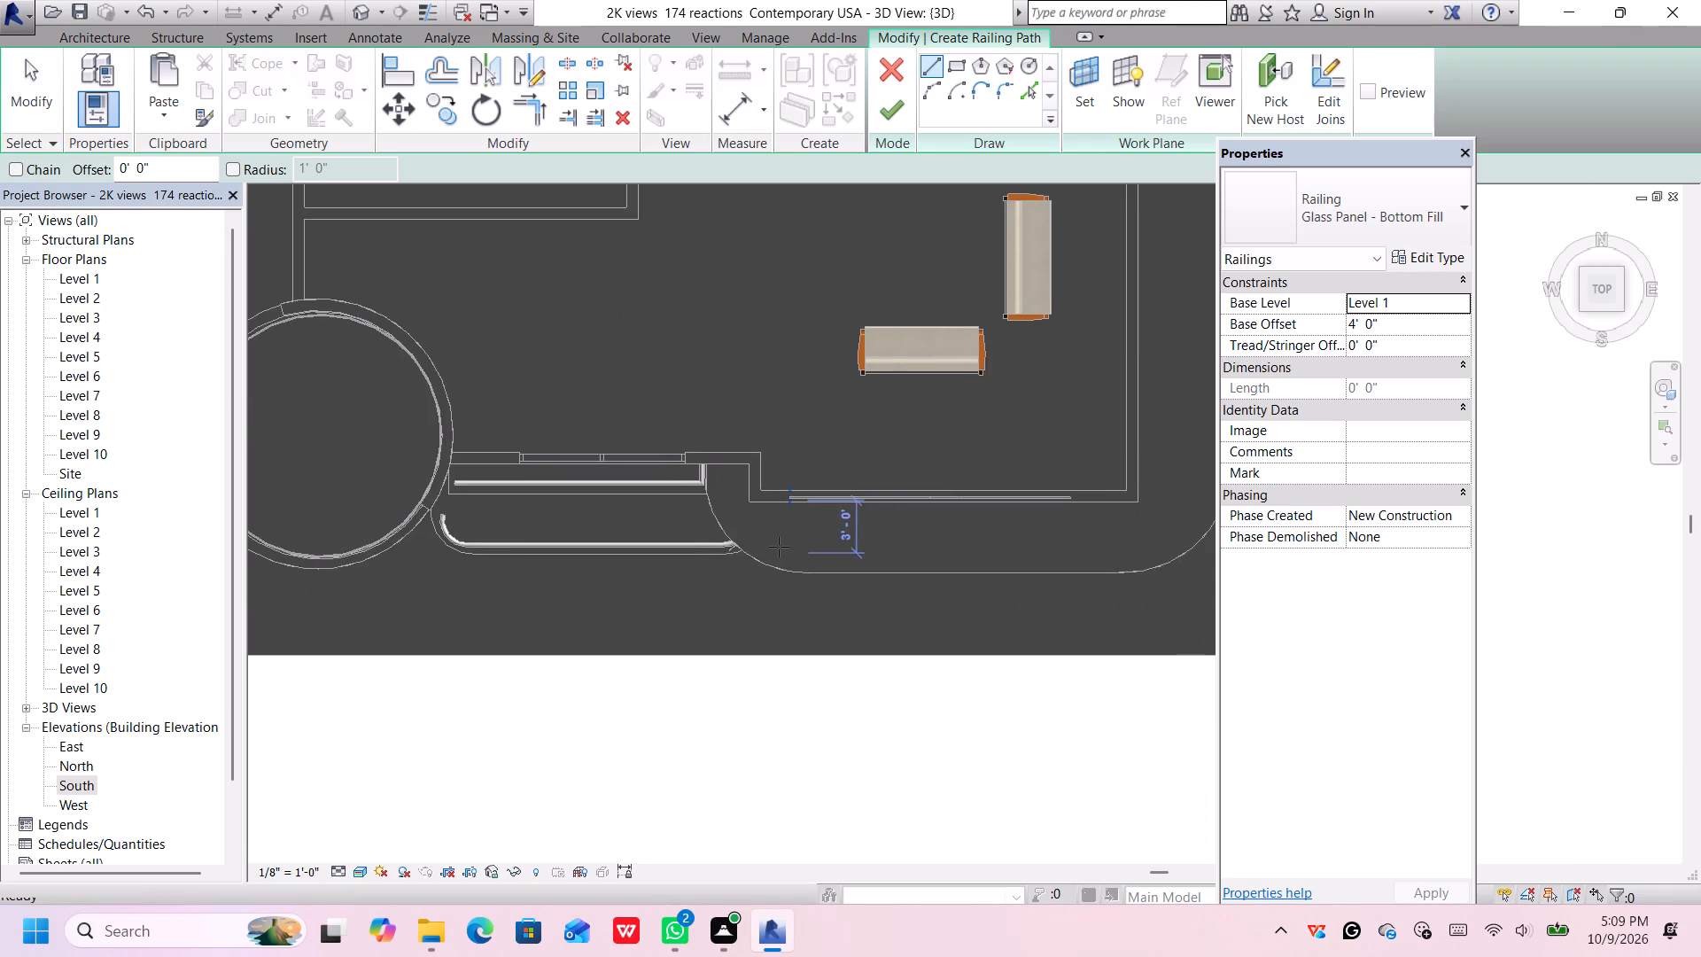
pyautogui.scroll(5, 777, 547)
pyautogui.moveTo(812, 570); pyautogui.dragTo(777, 557, button='middle')
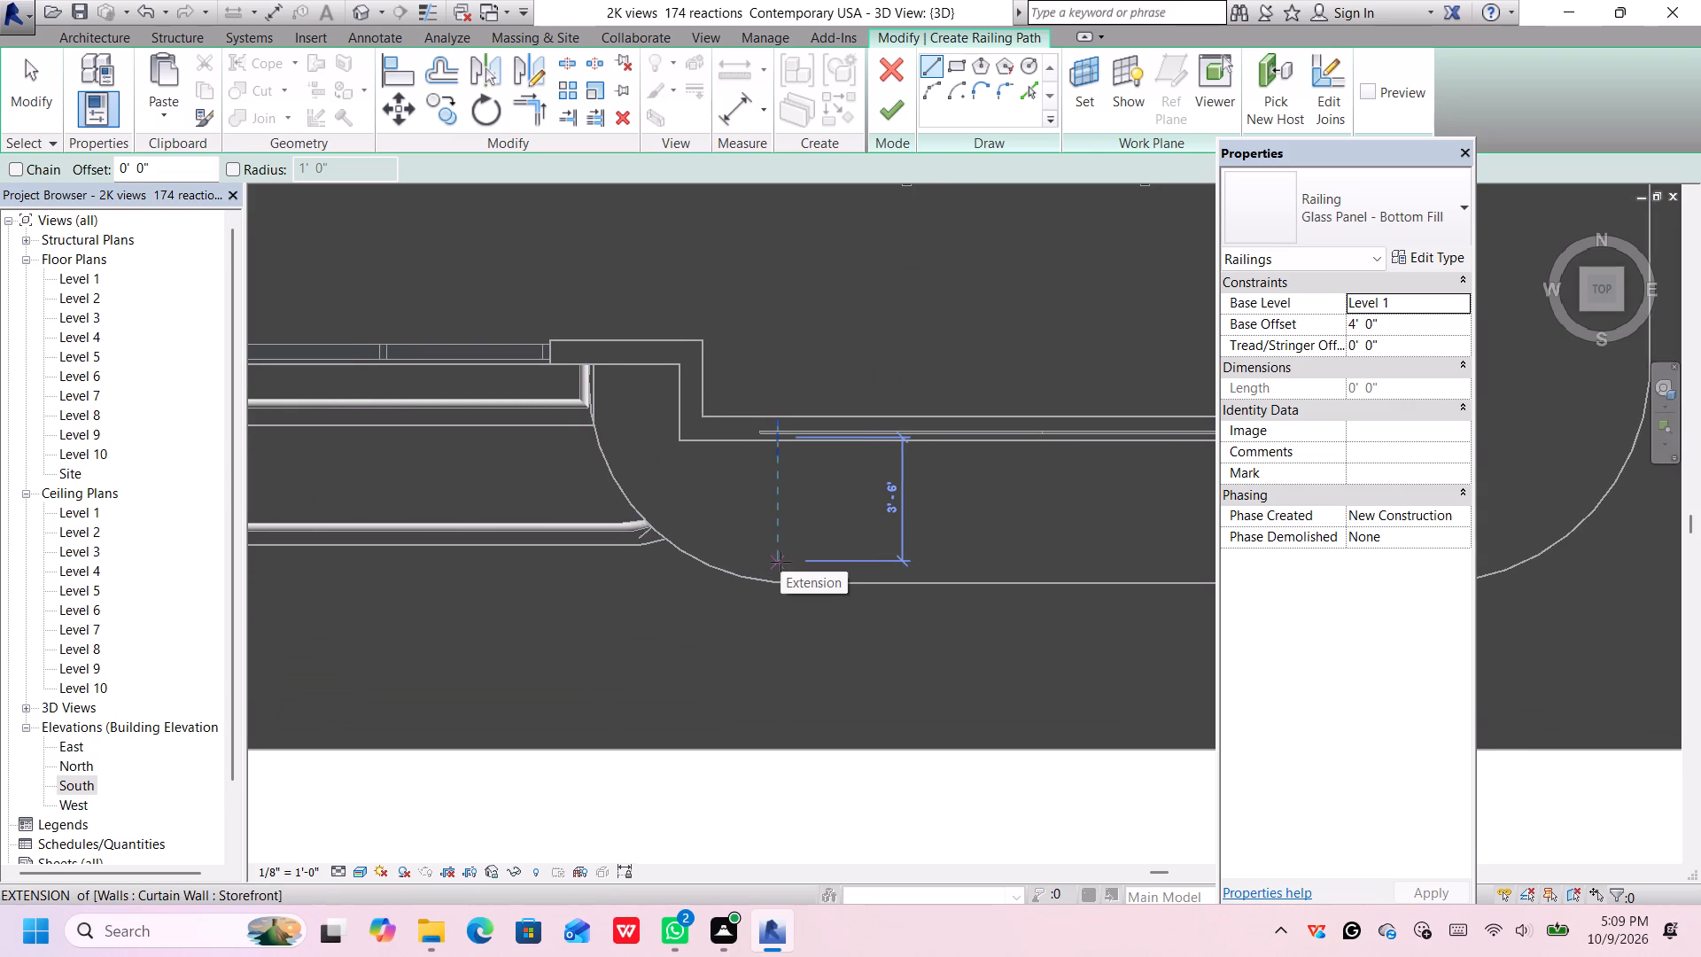
pyautogui.click(781, 562)
pyautogui.scroll(1, 903, 555)
pyautogui.scroll(-3, 902, 555)
pyautogui.scroll(1, 902, 555)
pyautogui.moveTo(902, 556); pyautogui.dragTo(594, 545, button='middle')
pyautogui.scroll(1, 594, 543)
pyautogui.scroll(-4, 1027, 527)
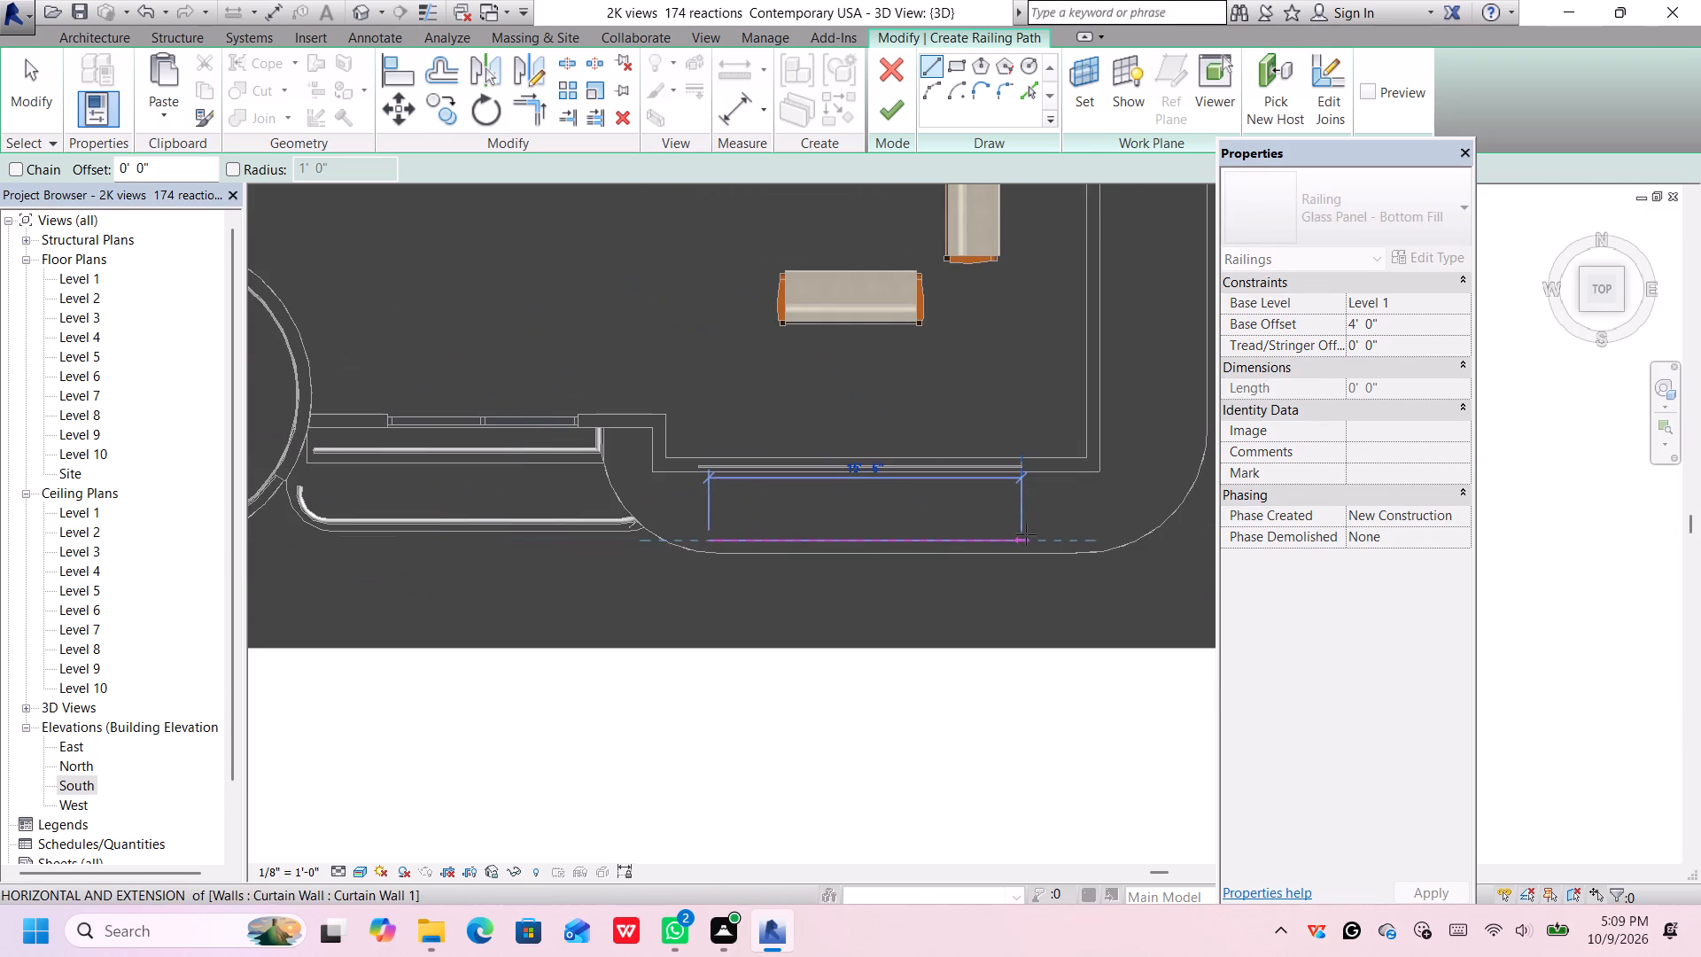
pyautogui.moveTo(1026, 534); pyautogui.dragTo(728, 544, button='middle')
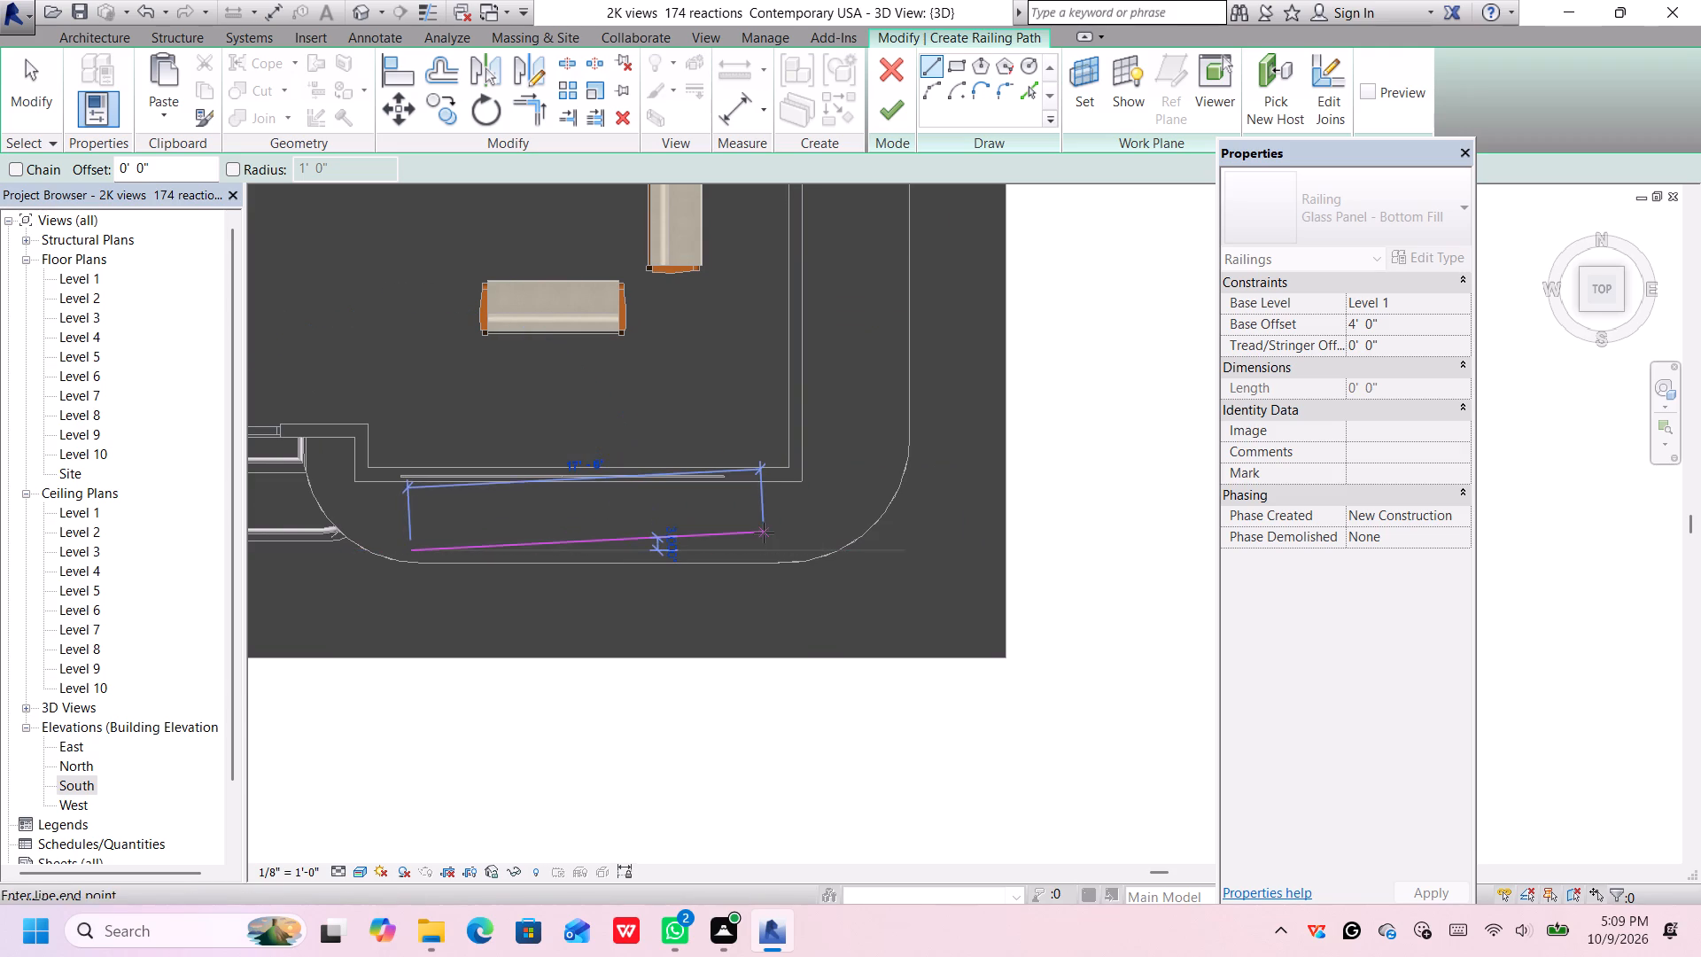
pyautogui.scroll(5, 764, 533)
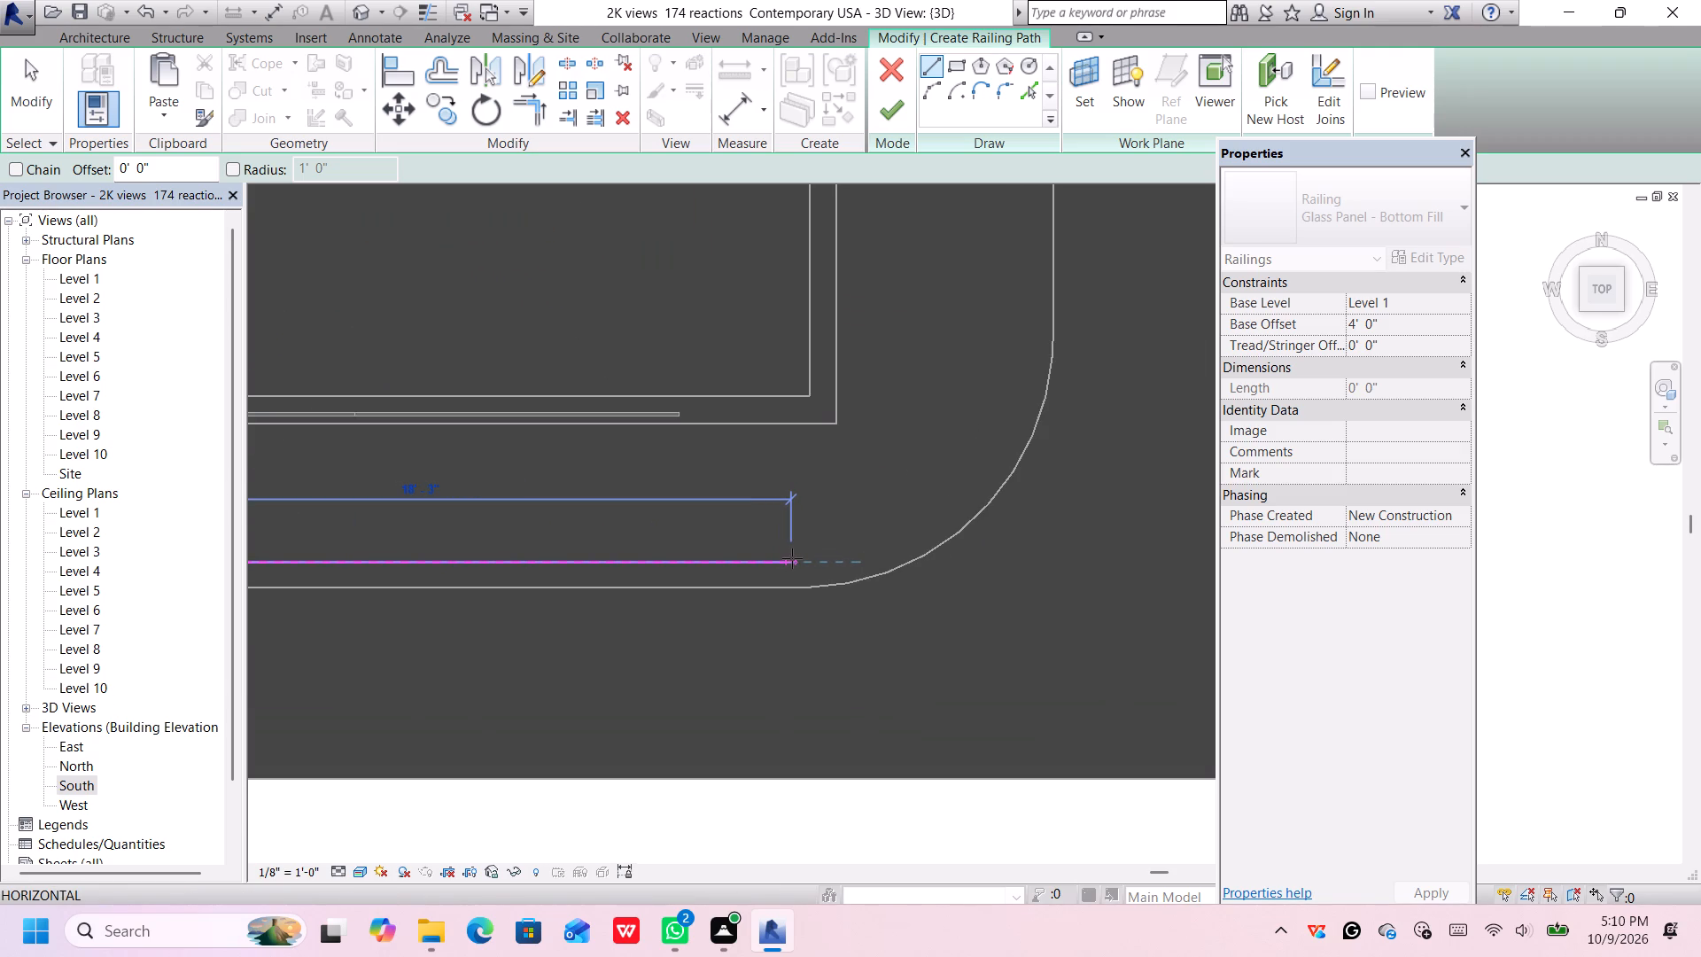
pyautogui.click(793, 560)
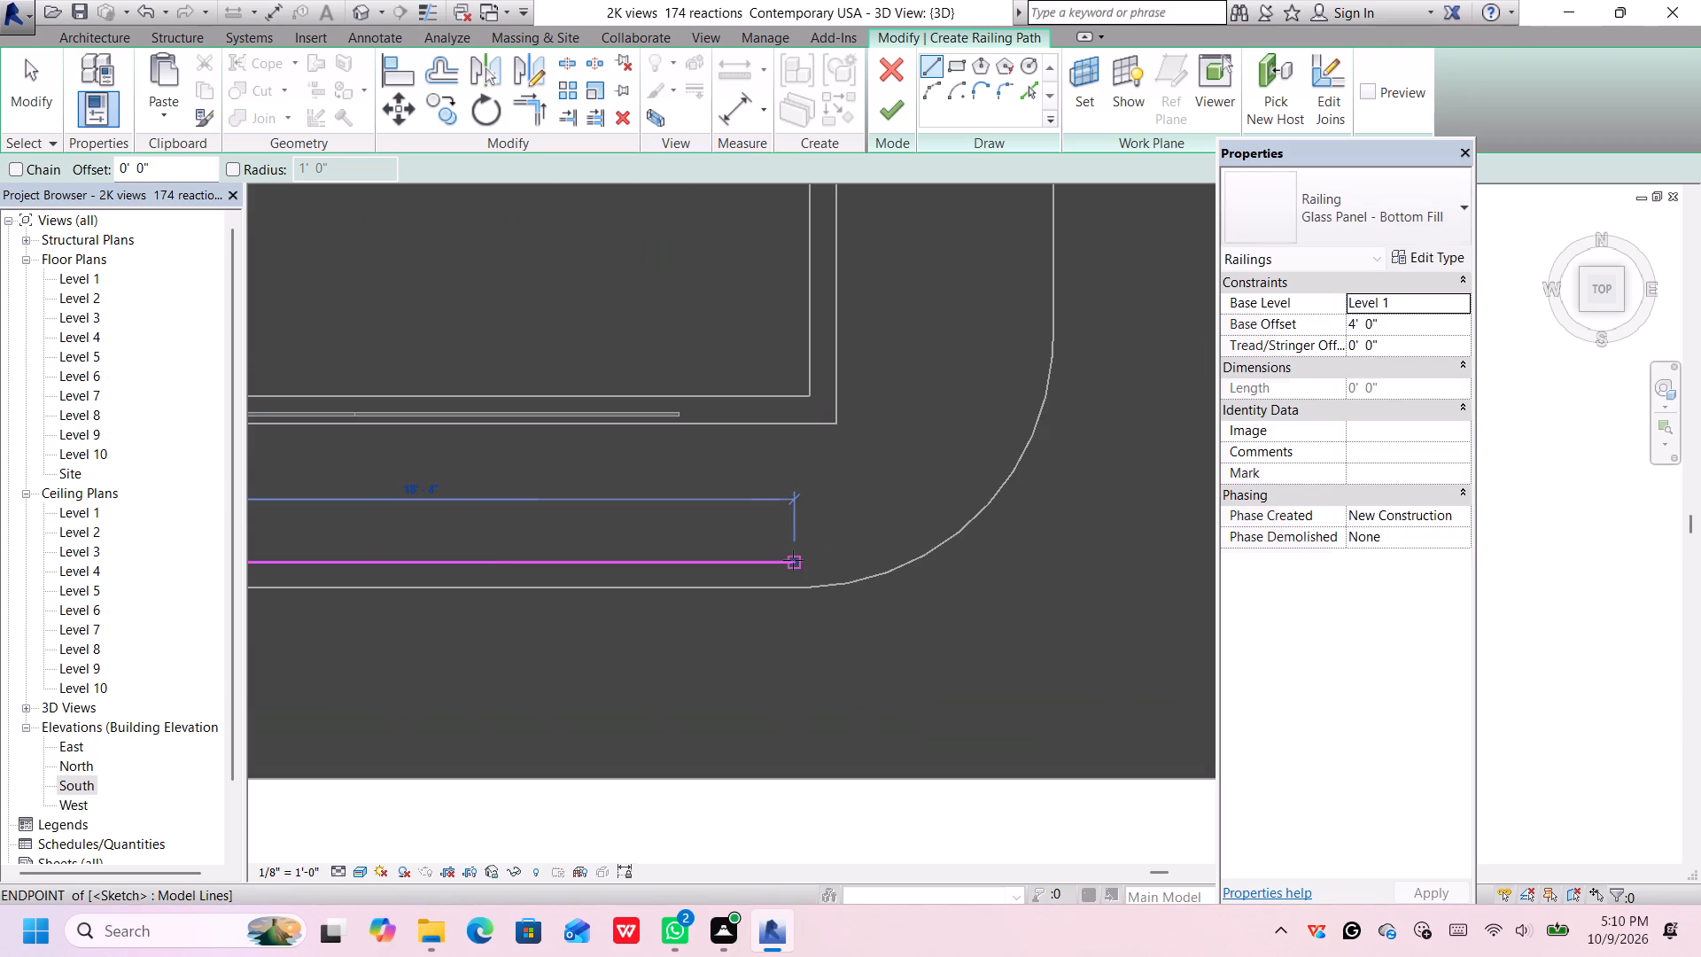
# Sketch a short railing segment at the slab's north end, from the house's east wall outward to just inside the slab's outer edge.
pyautogui.scroll(-5, 920, 456)
pyautogui.moveTo(913, 408); pyautogui.dragTo(906, 409, button='middle')
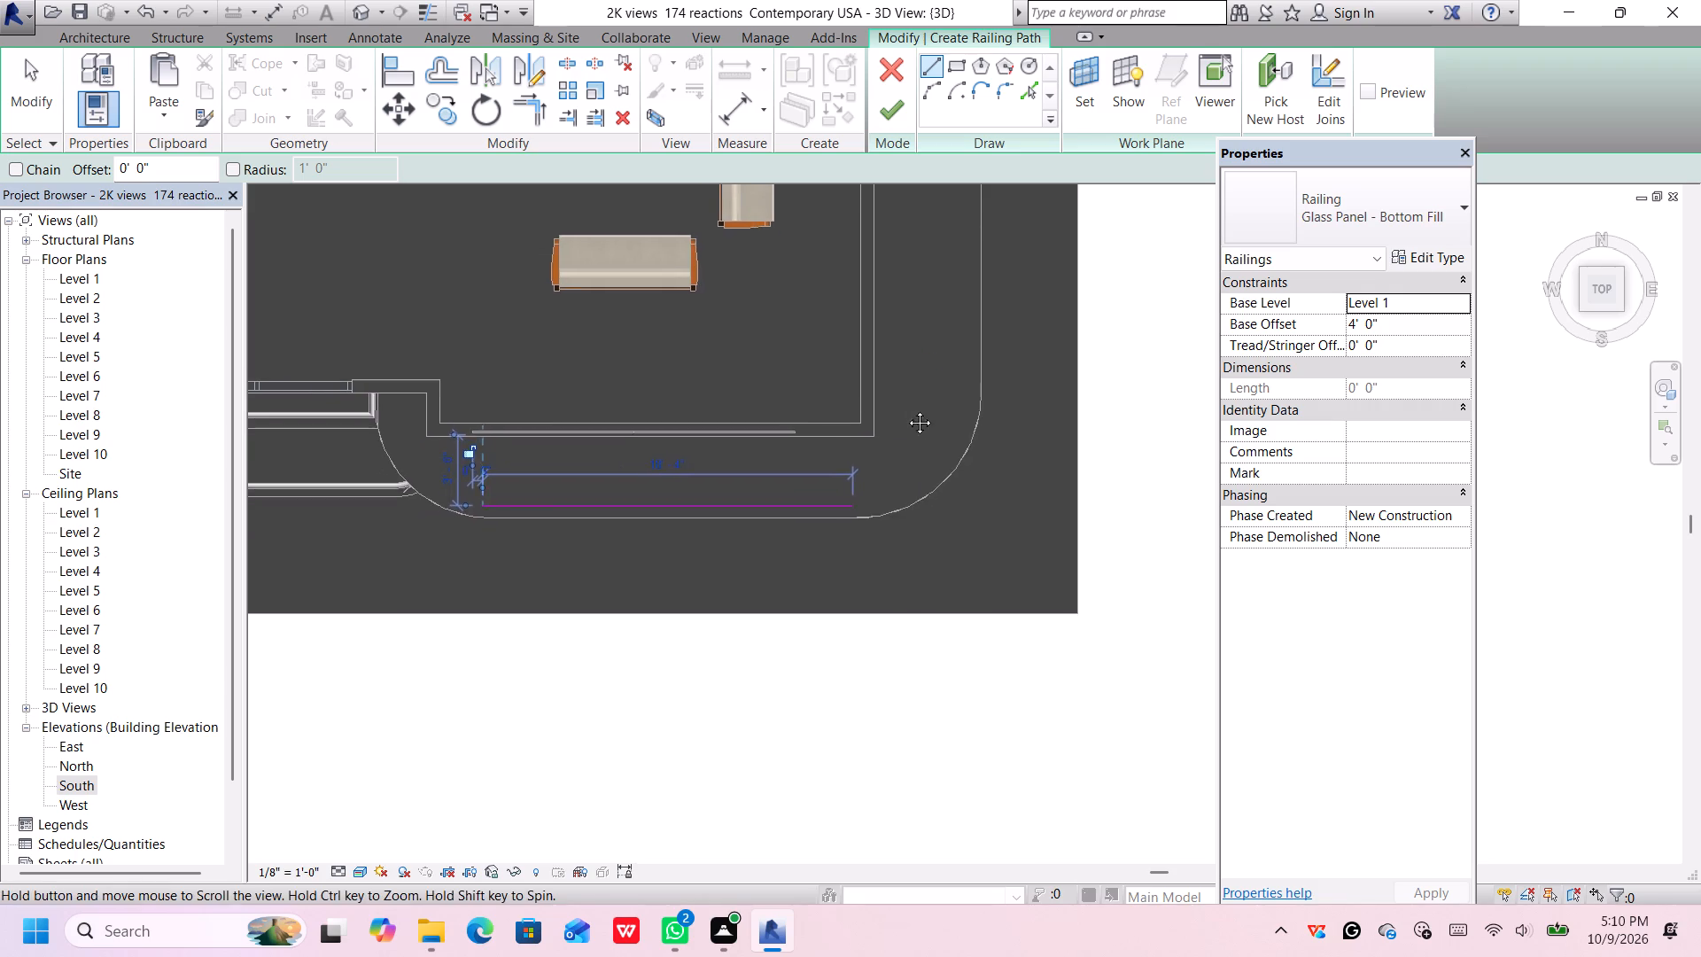
pyautogui.moveTo(906, 409); pyautogui.dragTo(910, 559, button='middle')
pyautogui.scroll(-2, 932, 495)
pyautogui.moveTo(944, 472); pyautogui.dragTo(941, 580, button='middle')
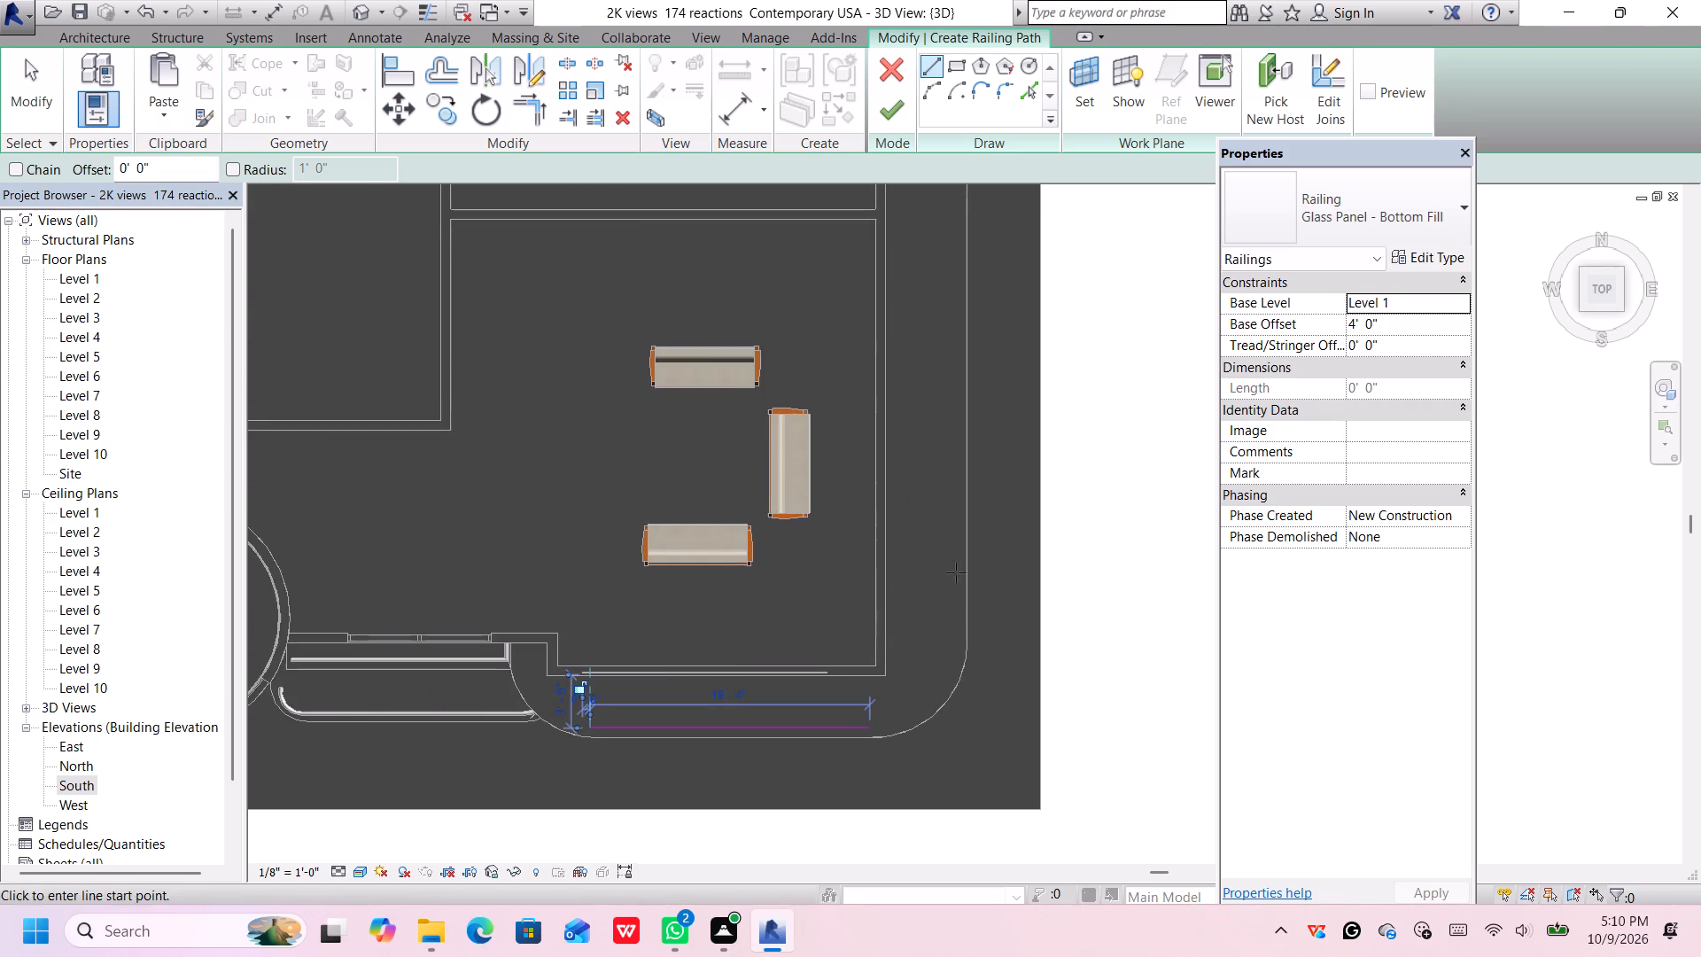
pyautogui.scroll(-4, 989, 387)
pyautogui.scroll(1, 975, 346)
pyautogui.moveTo(975, 346); pyautogui.dragTo(951, 569, button='middle')
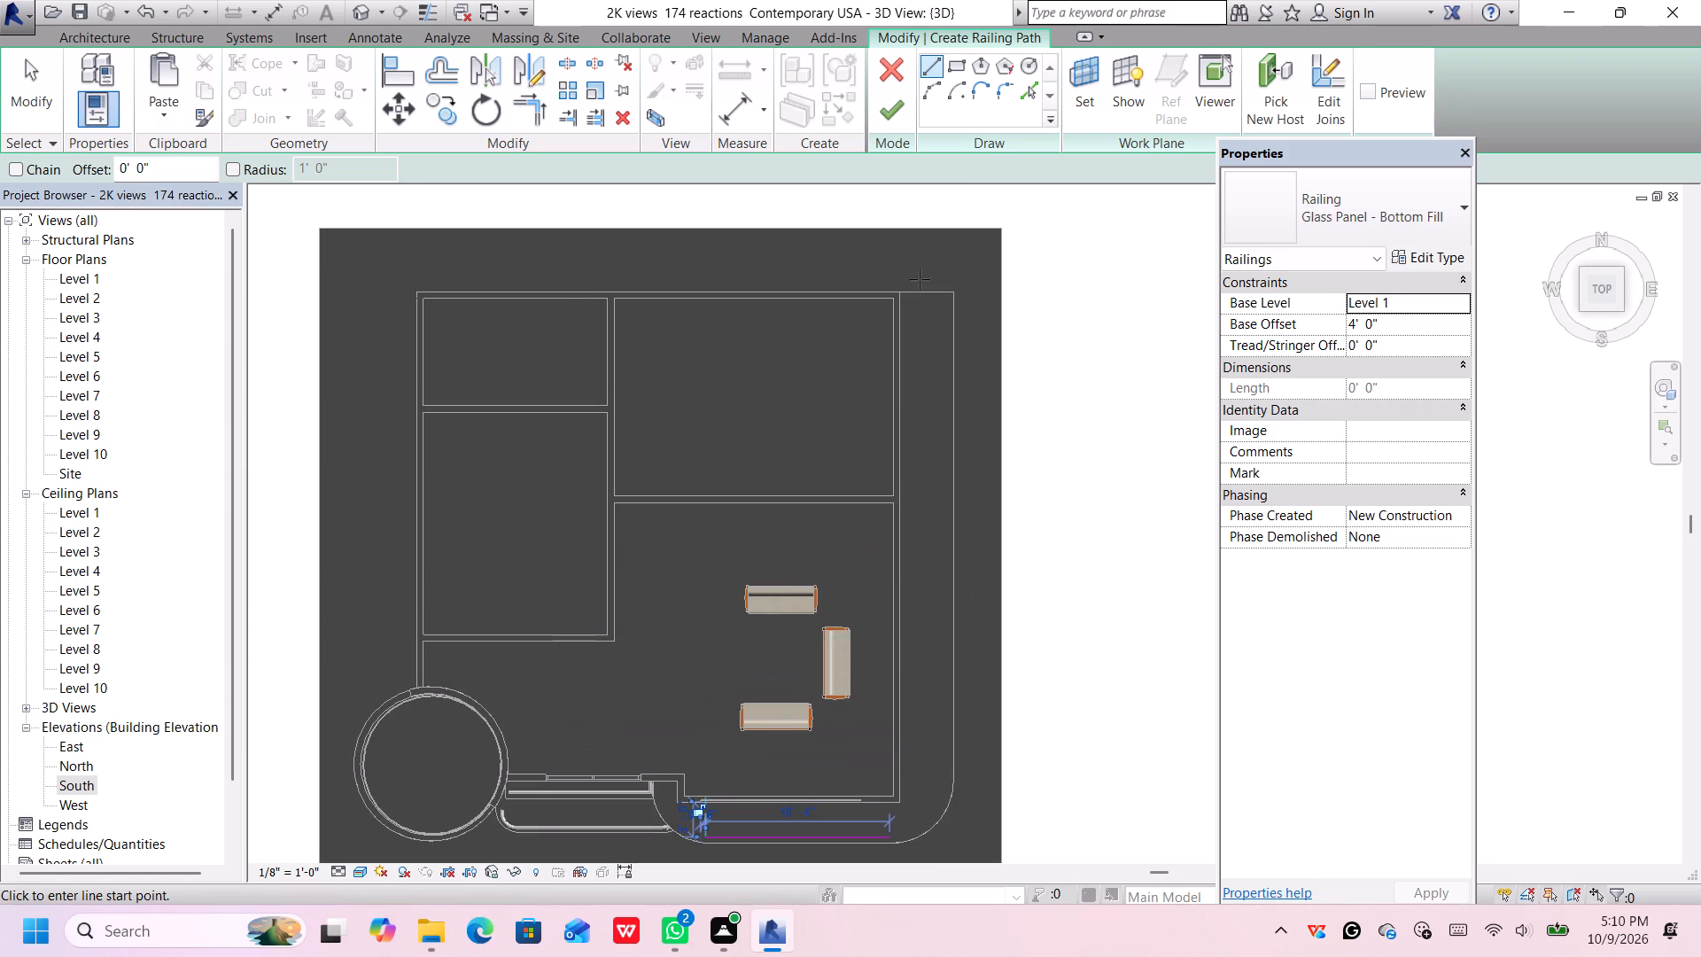
pyautogui.scroll(13, 928, 306)
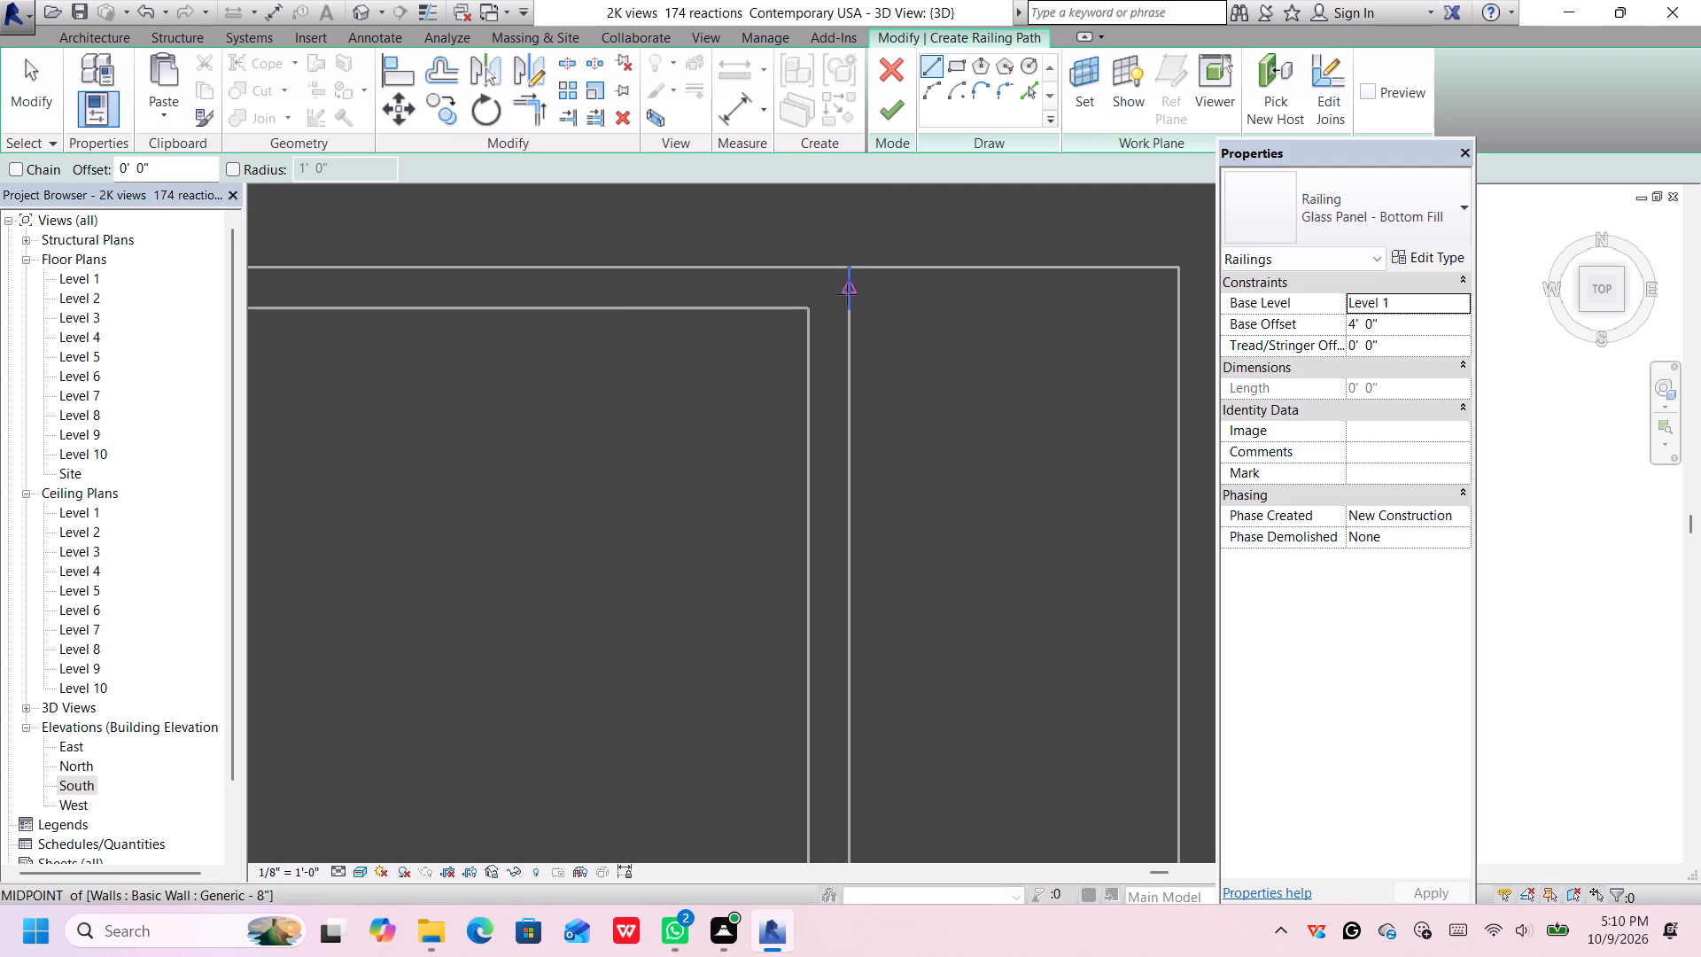
pyautogui.click(850, 310)
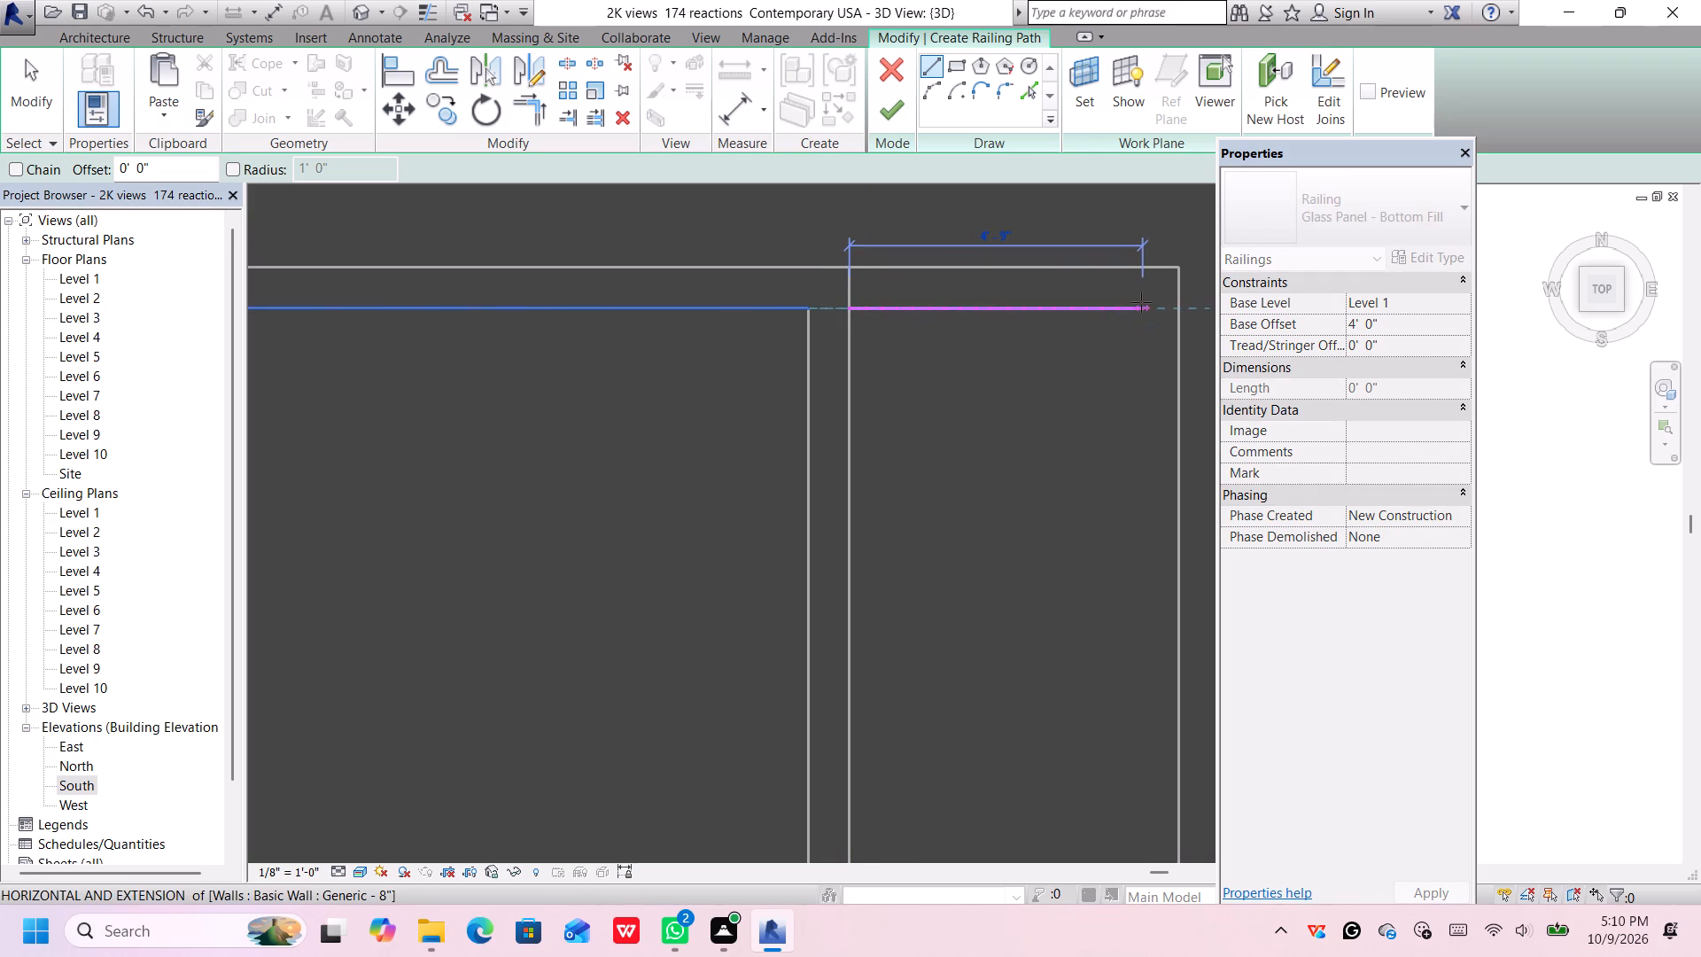
pyautogui.scroll(4, 1124, 298)
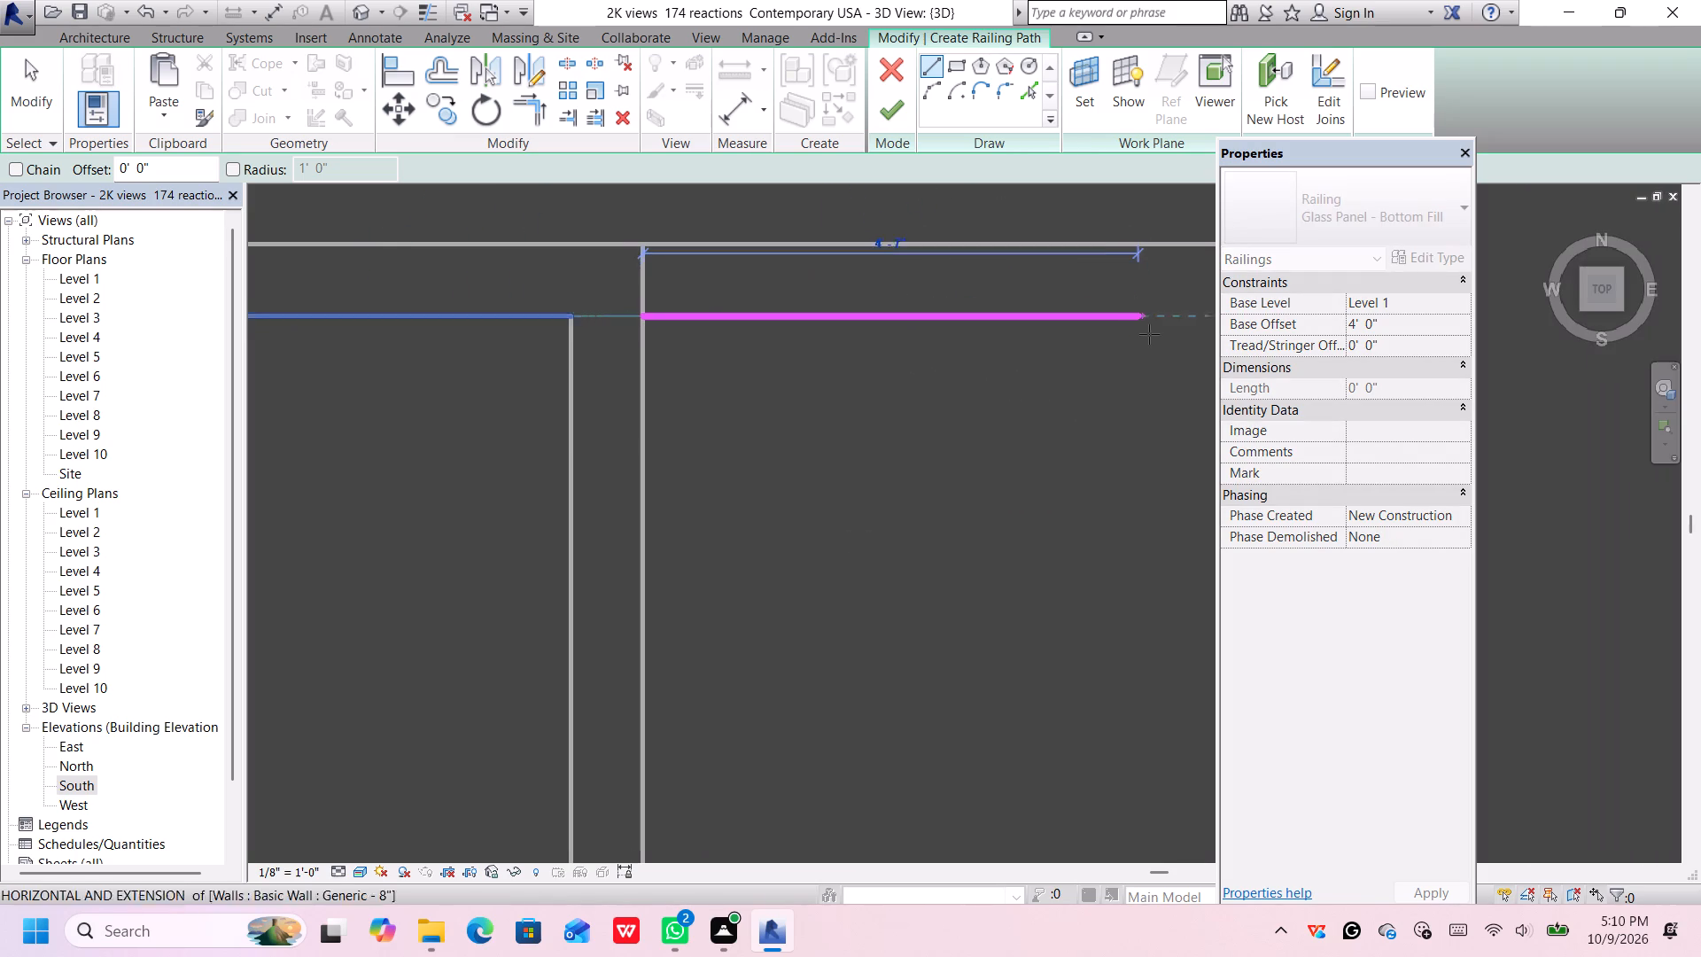
pyautogui.moveTo(1106, 369); pyautogui.dragTo(828, 388, button='middle')
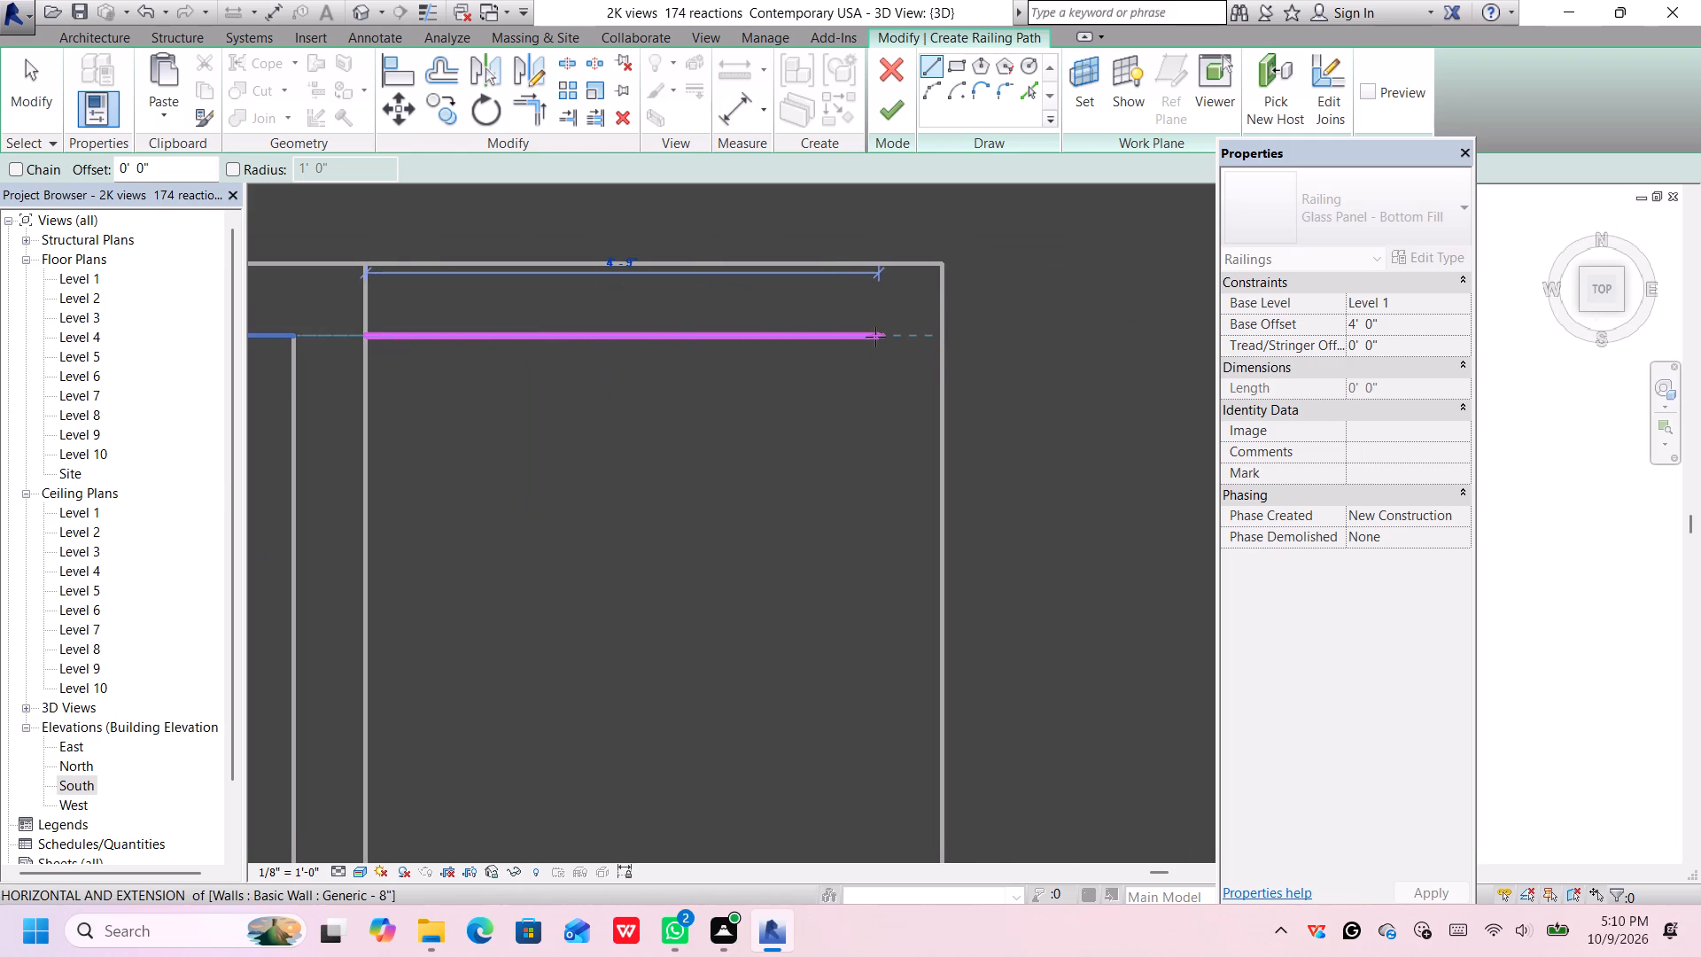
pyautogui.click(875, 337)
# Sketch a straight railing segment southward along the slab's east edge, from the short north segment to where the rounded corner starts.
pyautogui.scroll(-6, 877, 460)
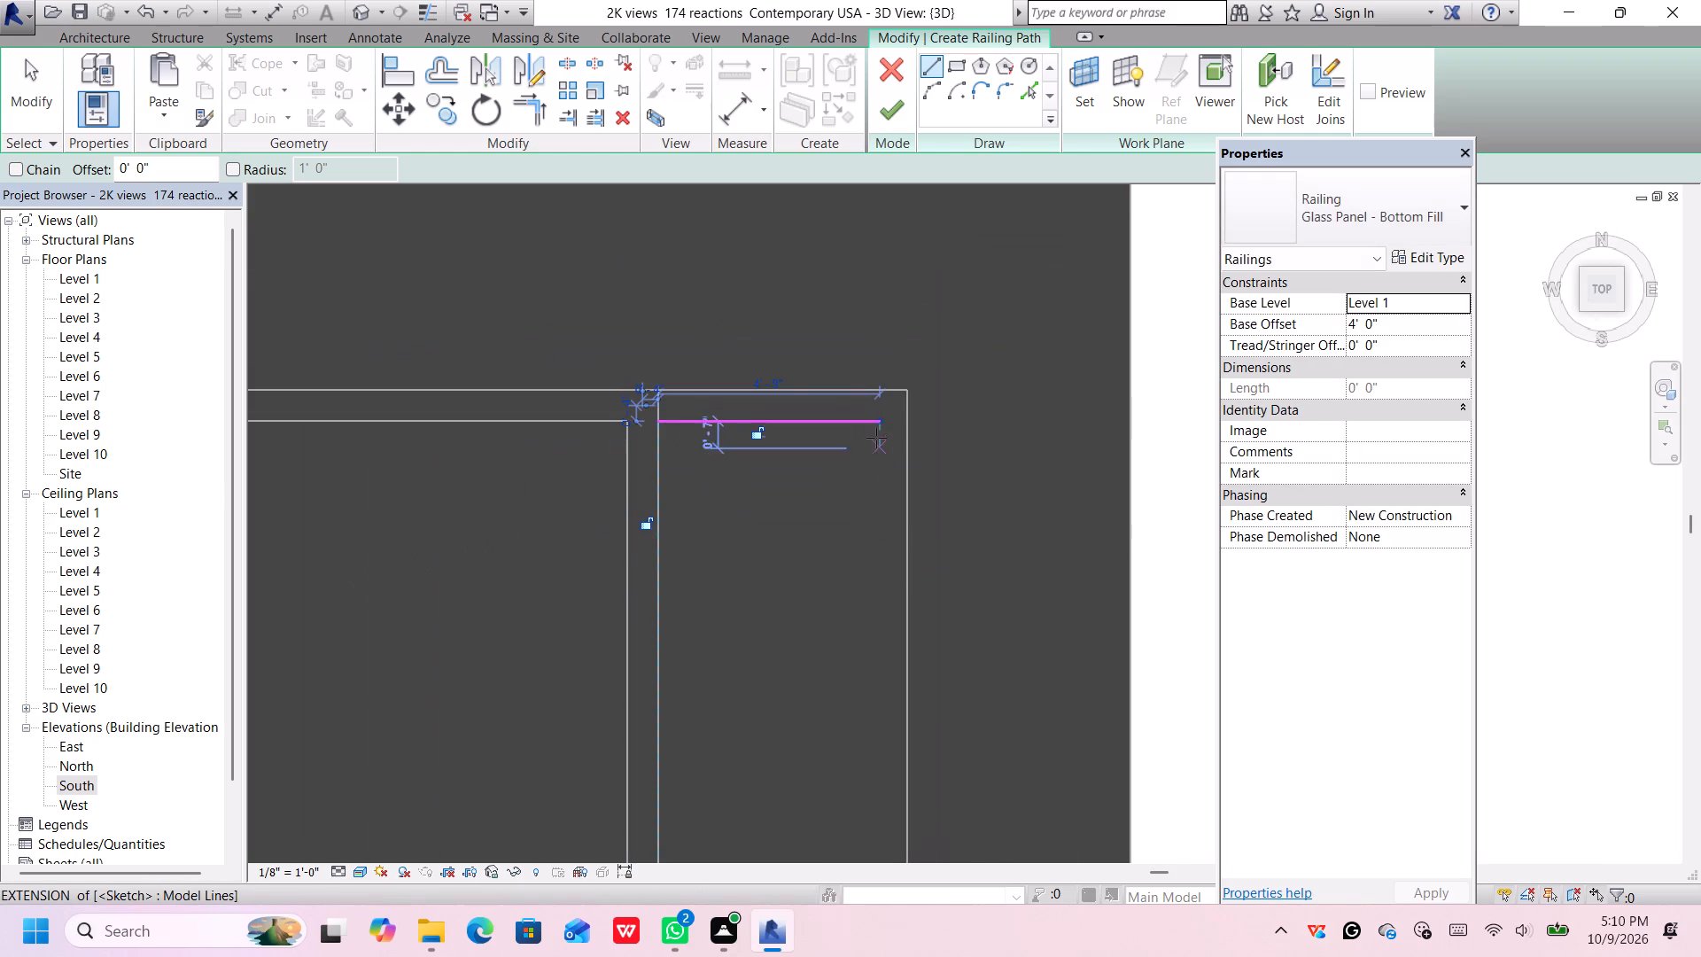
pyautogui.click(881, 422)
pyautogui.scroll(-7, 877, 611)
pyautogui.moveTo(864, 673); pyautogui.dragTo(862, 672, button='middle')
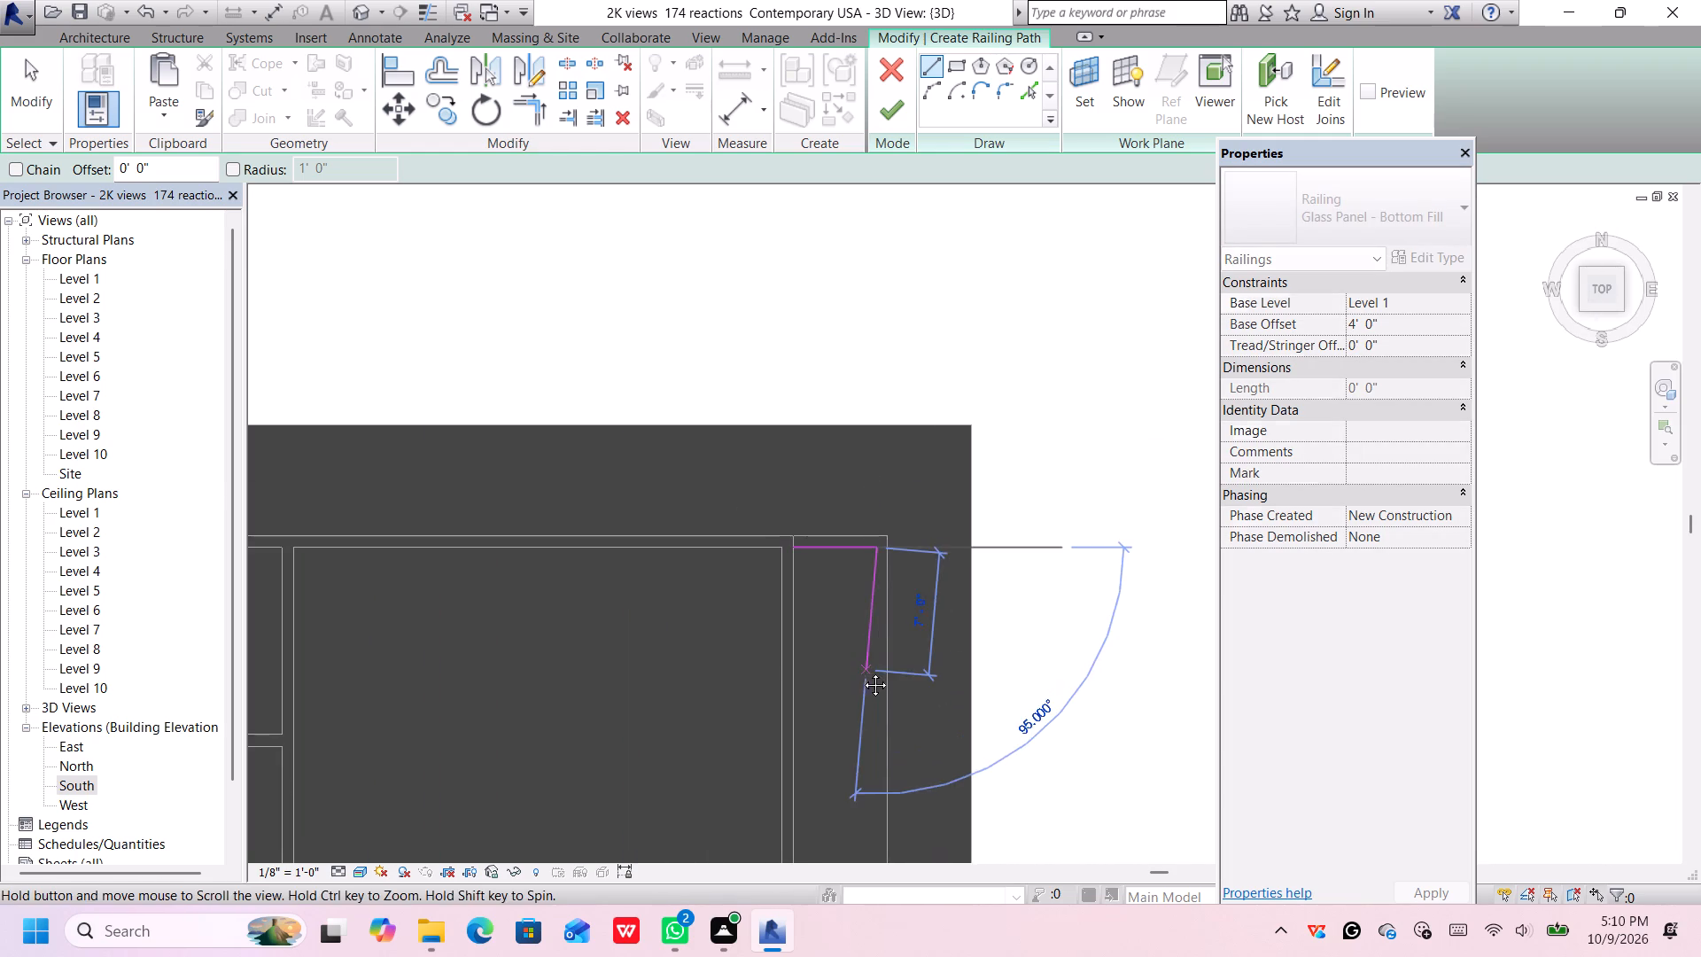
pyautogui.moveTo(862, 672); pyautogui.dragTo(853, 401, button='middle')
pyautogui.scroll(-6, 852, 445)
pyautogui.moveTo(859, 635); pyautogui.dragTo(846, 556, button='middle')
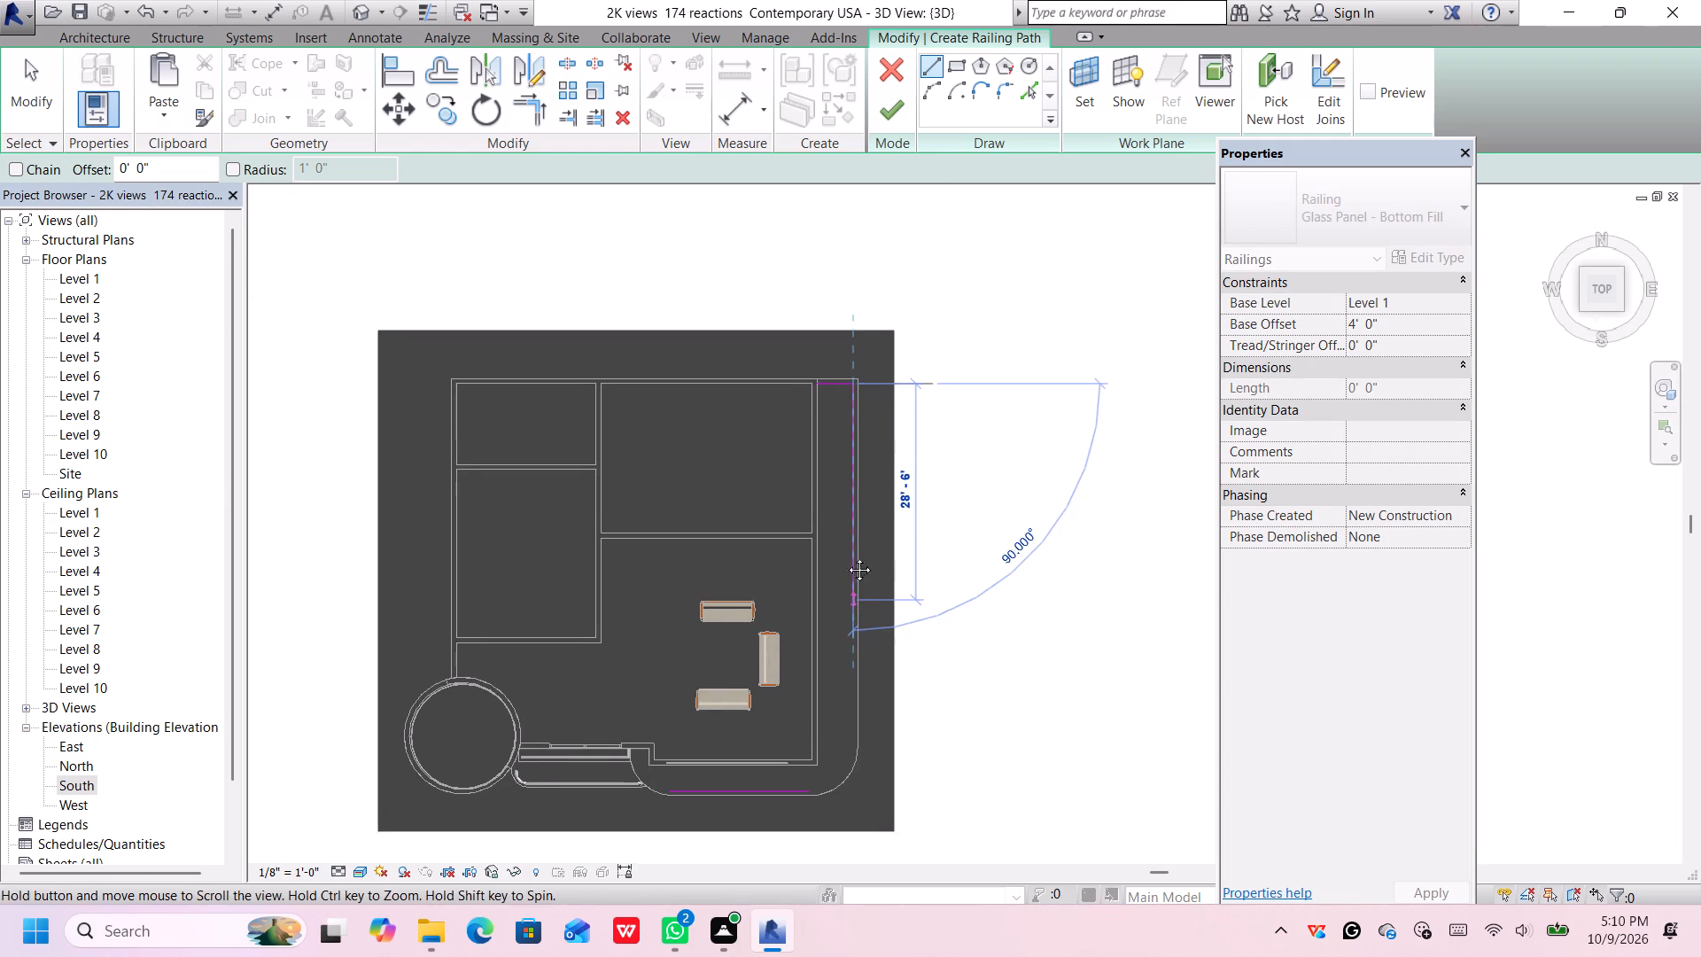
pyautogui.moveTo(846, 556); pyautogui.dragTo(846, 530, button='middle')
pyautogui.scroll(6, 838, 711)
pyautogui.scroll(-1, 833, 691)
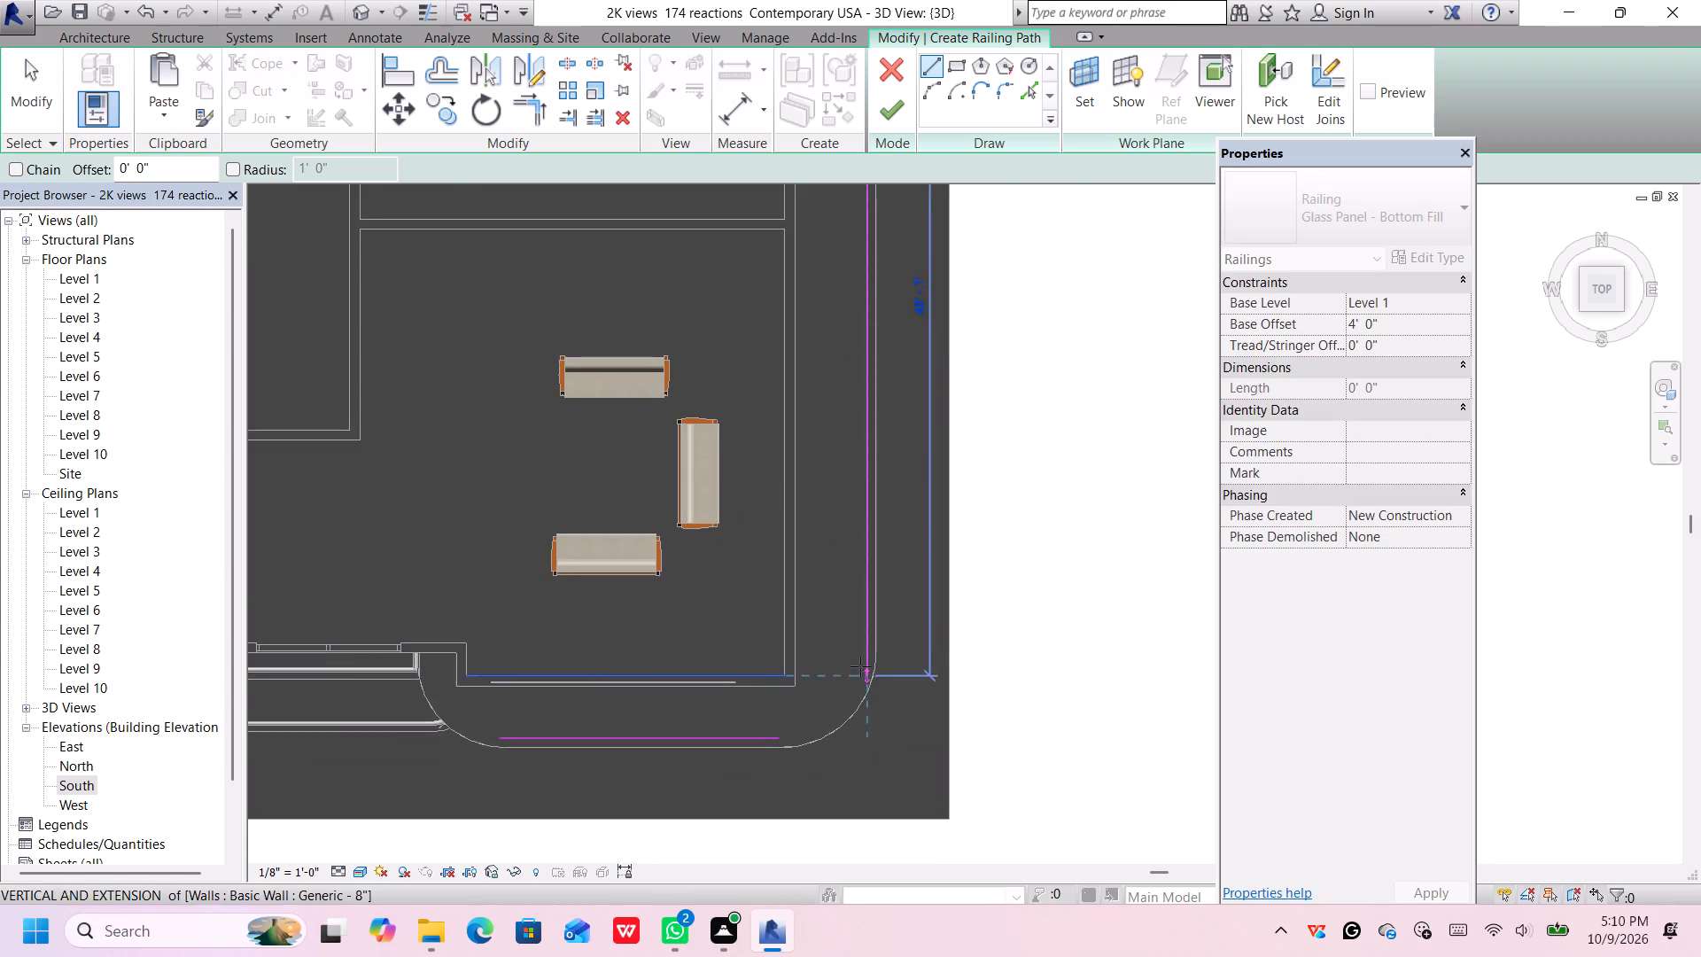
pyautogui.scroll(6, 860, 664)
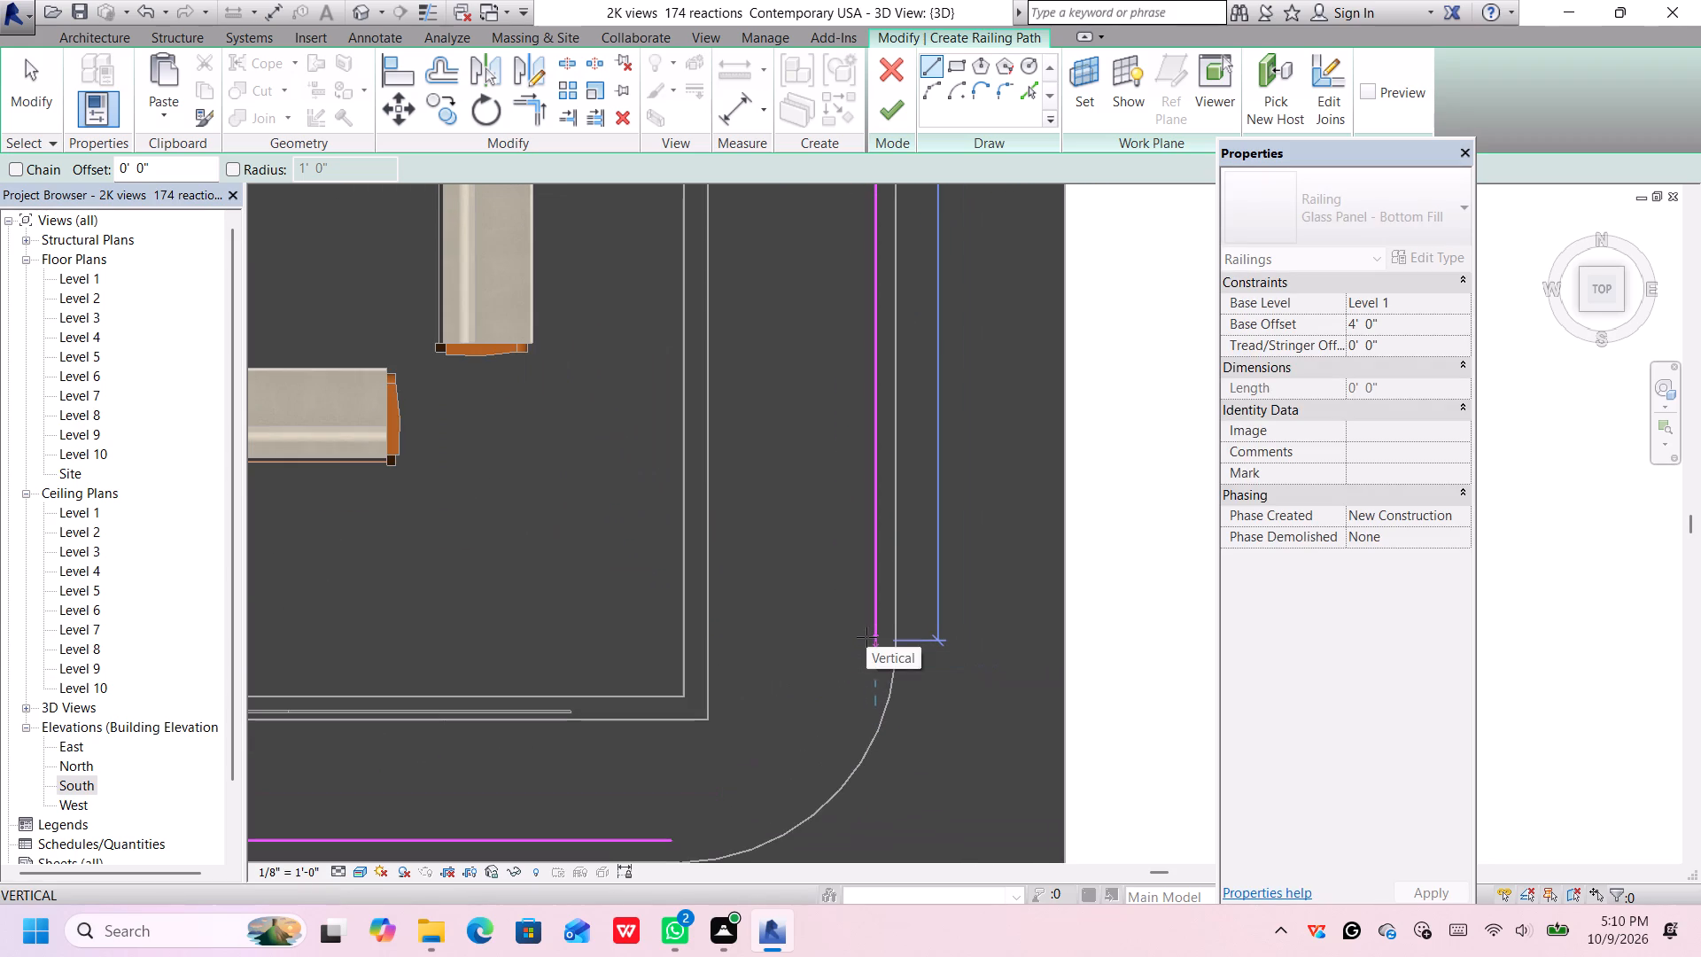
pyautogui.scroll(1, 866, 637)
pyautogui.click(866, 637)
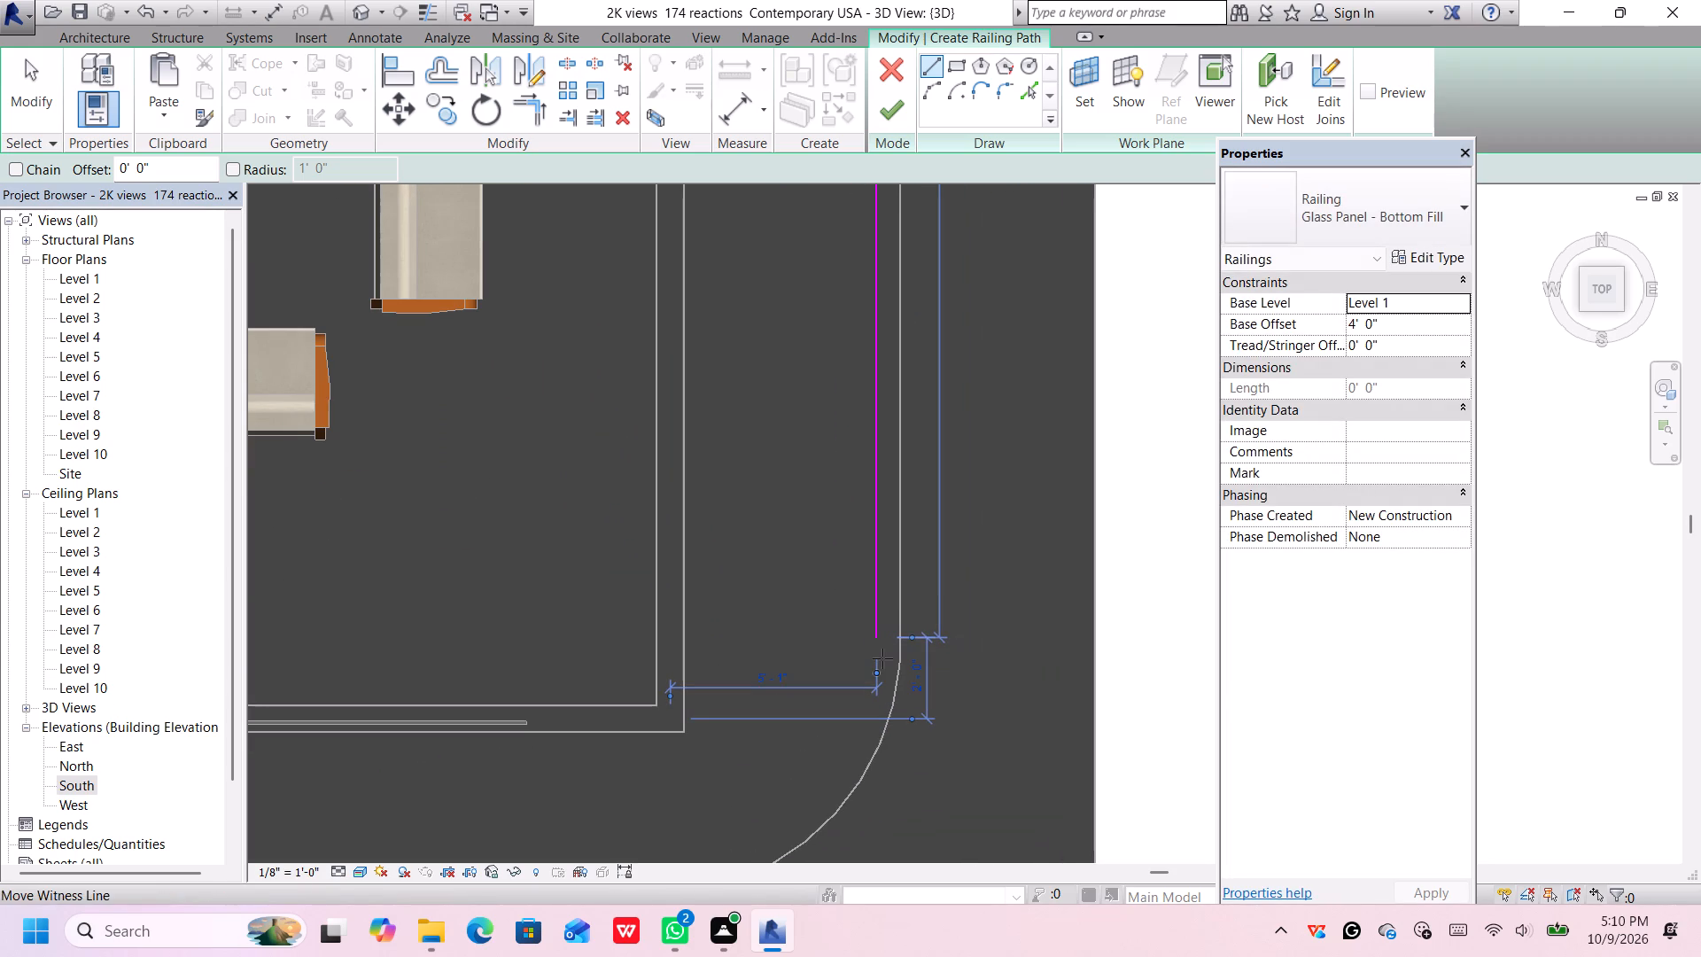
# Sketch a tangent 90° arc around the slab's southeast corner, joining the east railing segment to the front segment.
pyautogui.click(932, 93)
pyautogui.scroll(2, 868, 536)
pyautogui.scroll(-1, 865, 543)
pyautogui.click(999, 133)
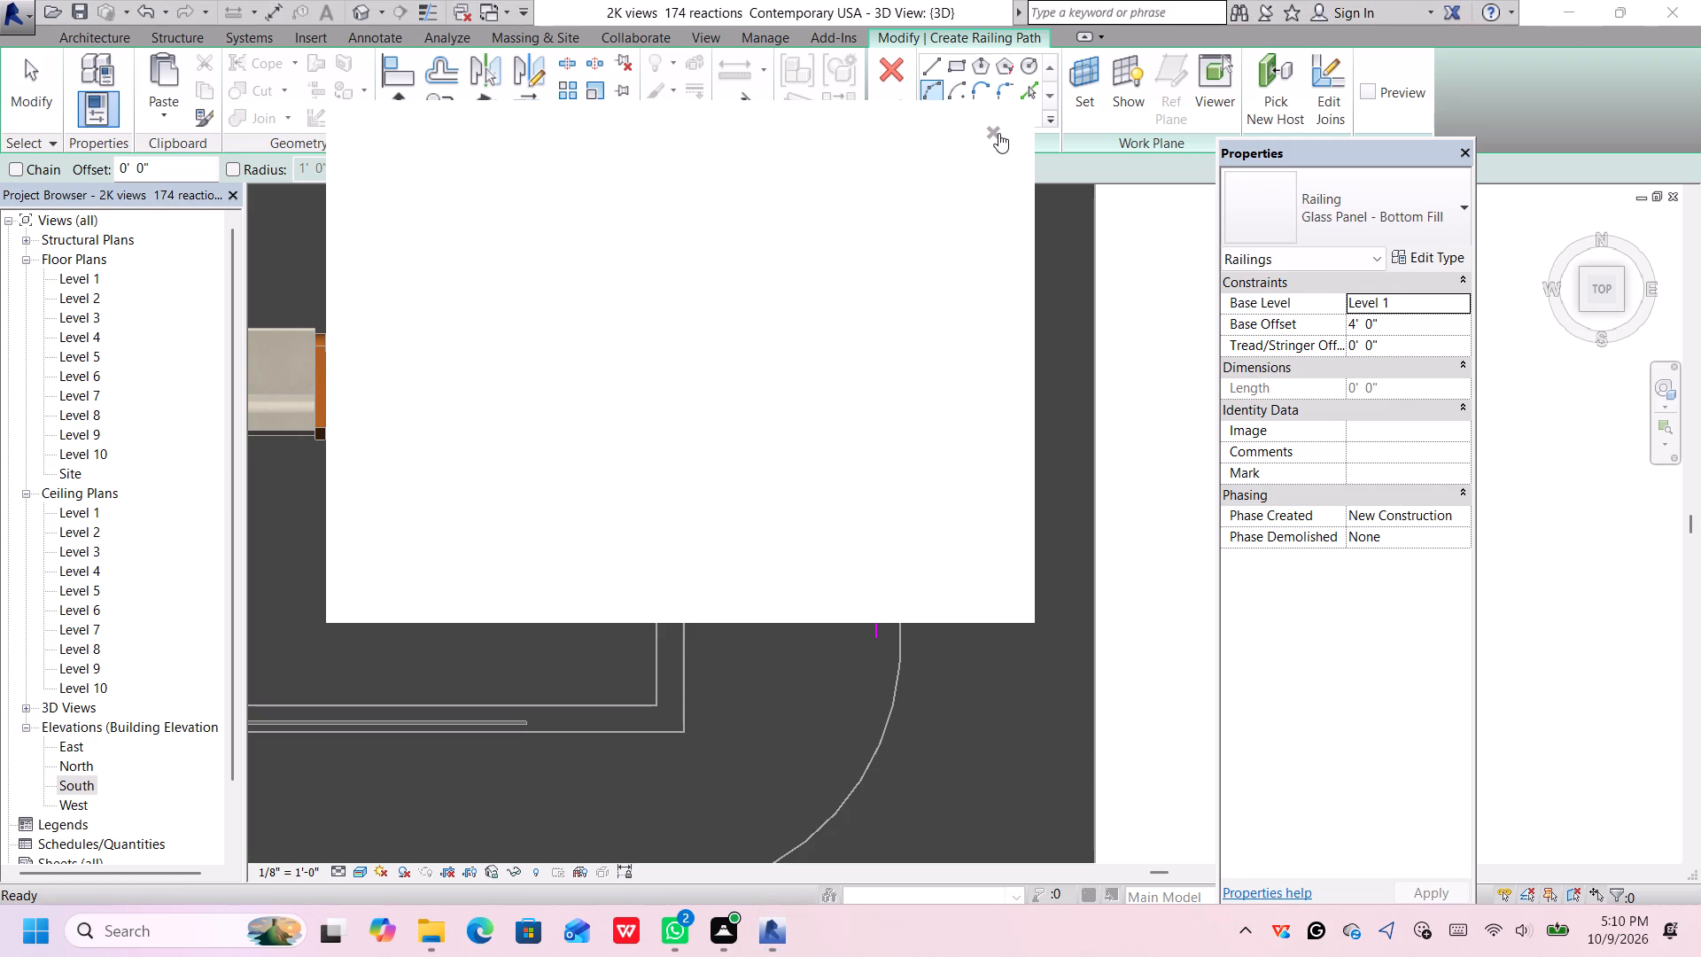
pyautogui.scroll(-2, 861, 539)
pyautogui.moveTo(863, 657); pyautogui.dragTo(870, 525, button='middle')
pyautogui.scroll(1, 870, 517)
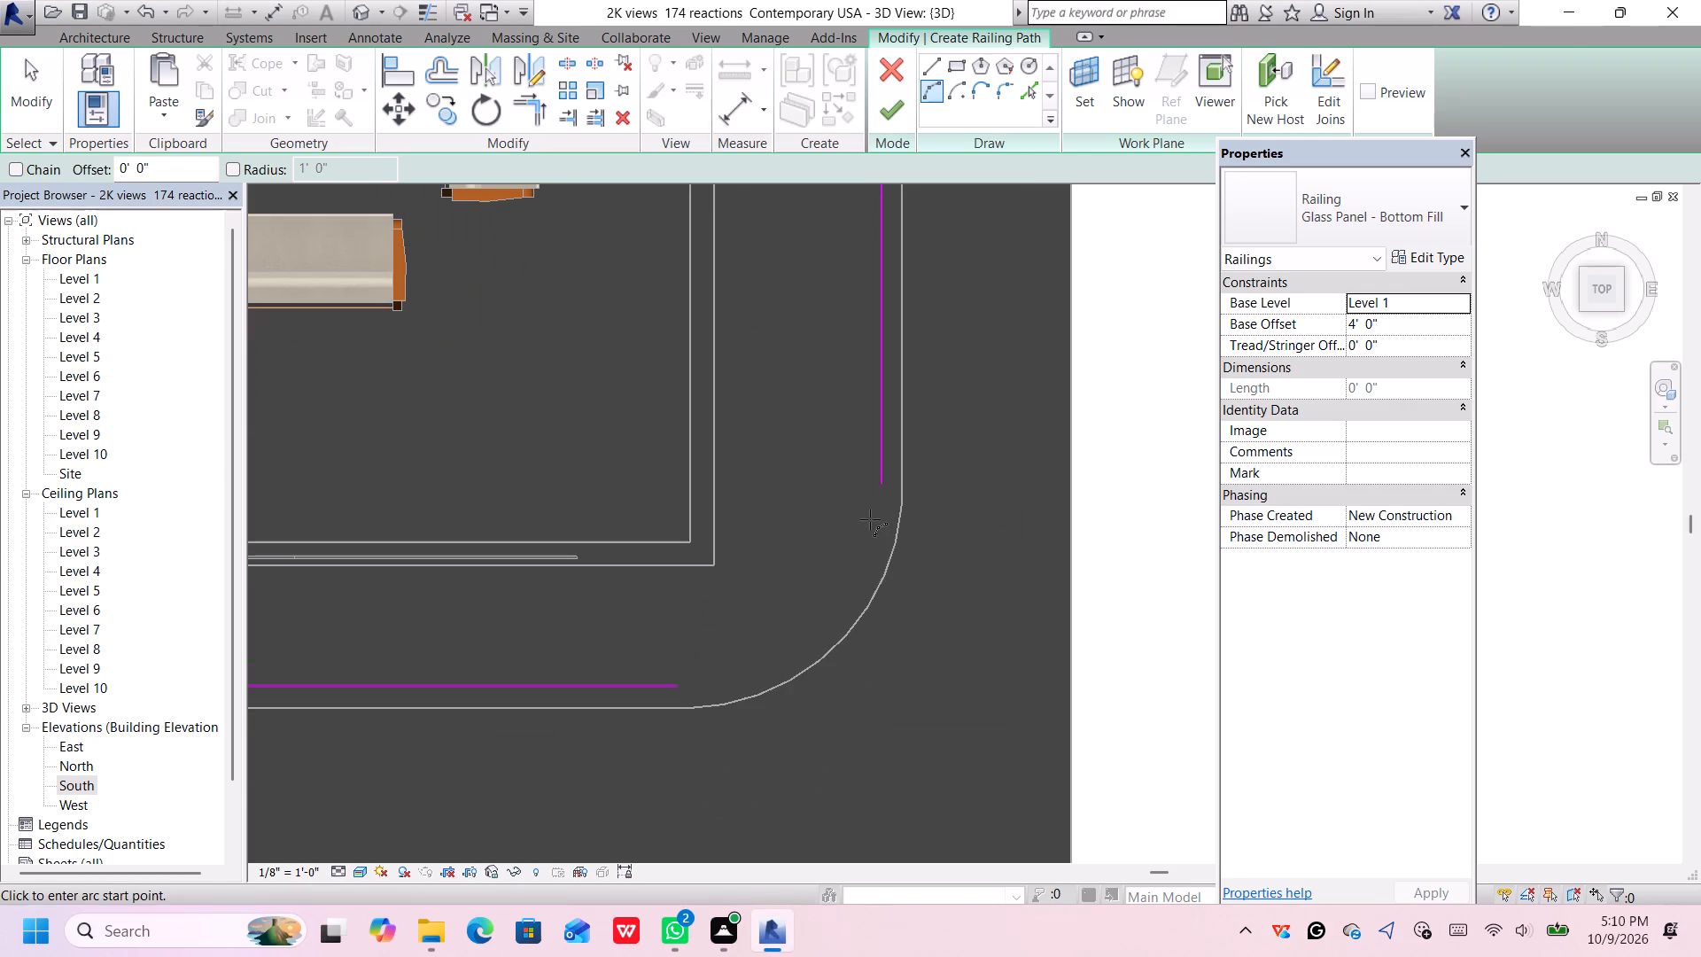
pyautogui.click(883, 481)
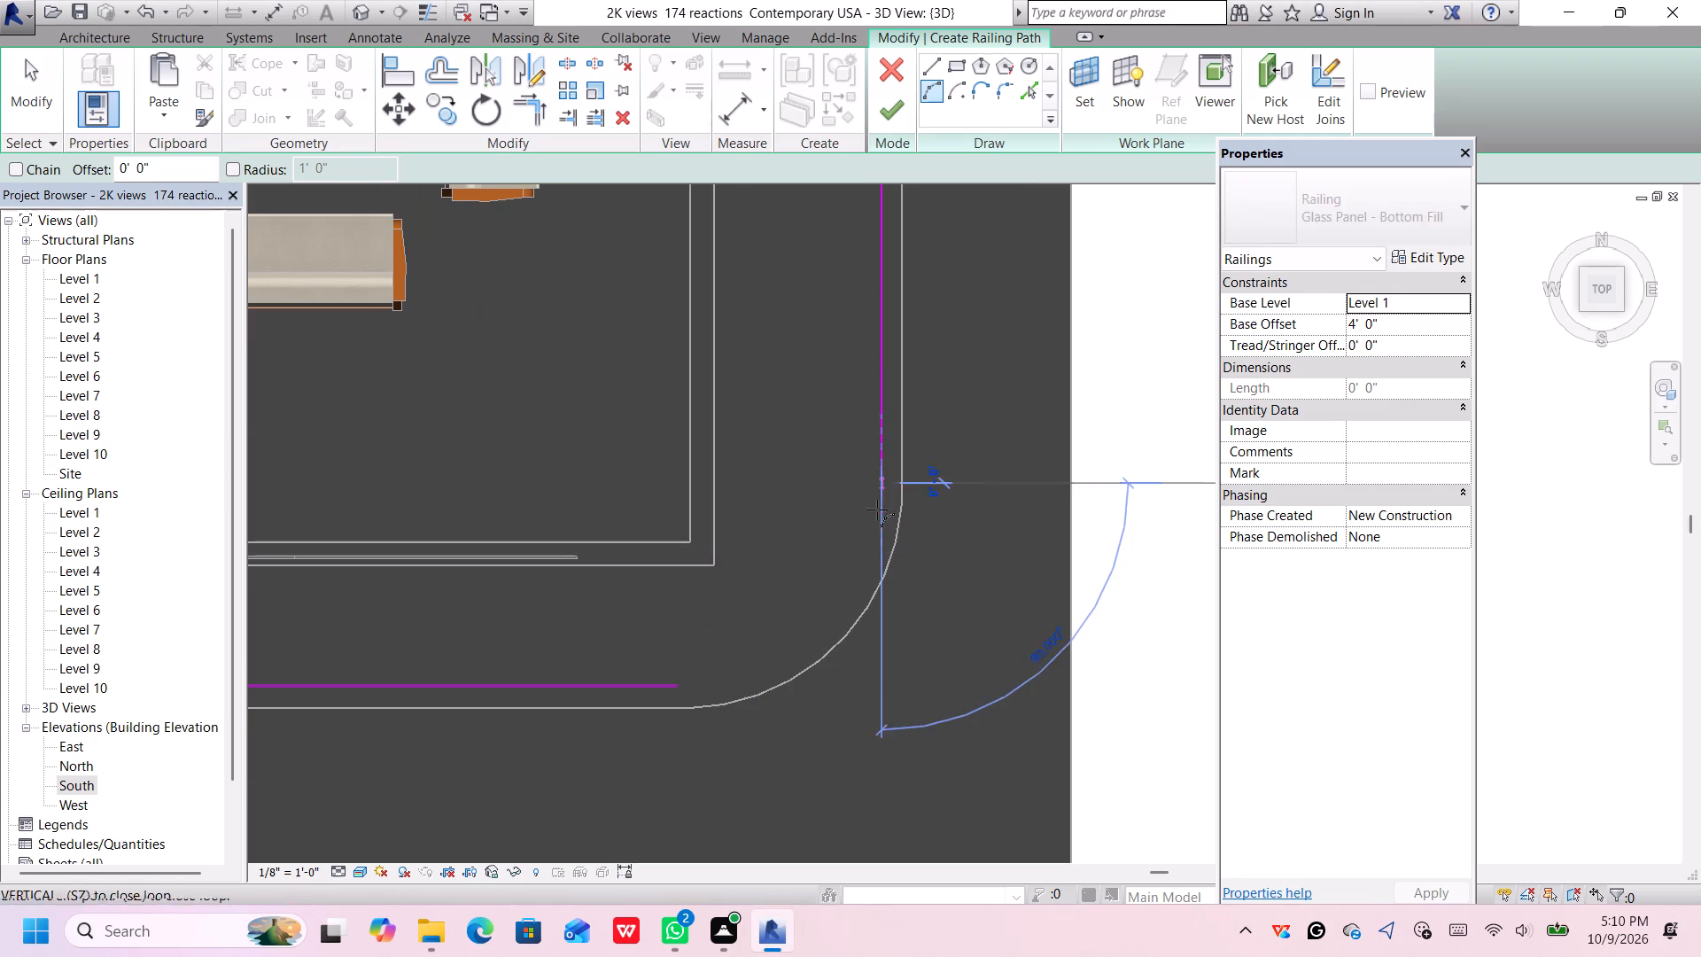
pyautogui.click(682, 689)
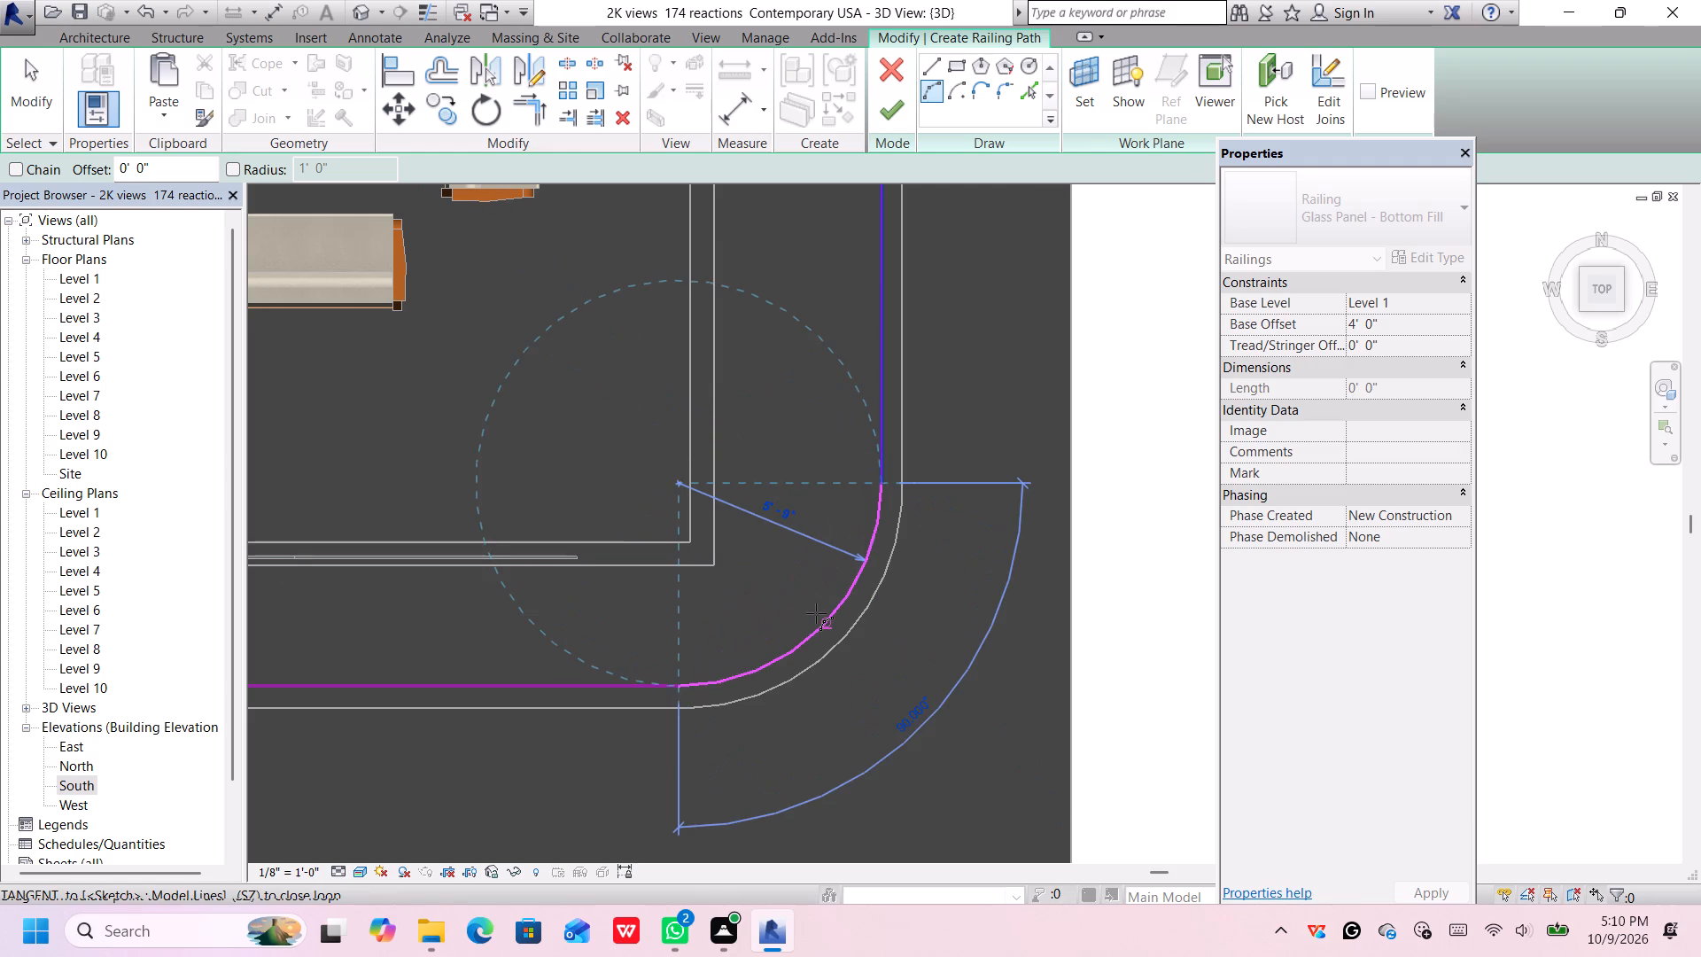
pyautogui.click(816, 613)
# Sketch a curved railing segment at the slab's west end, from near the recessed balcony to the front segment's west end, following the slab edge.
pyautogui.scroll(-4, 599, 628)
pyautogui.moveTo(584, 636); pyautogui.dragTo(740, 616, button='middle')
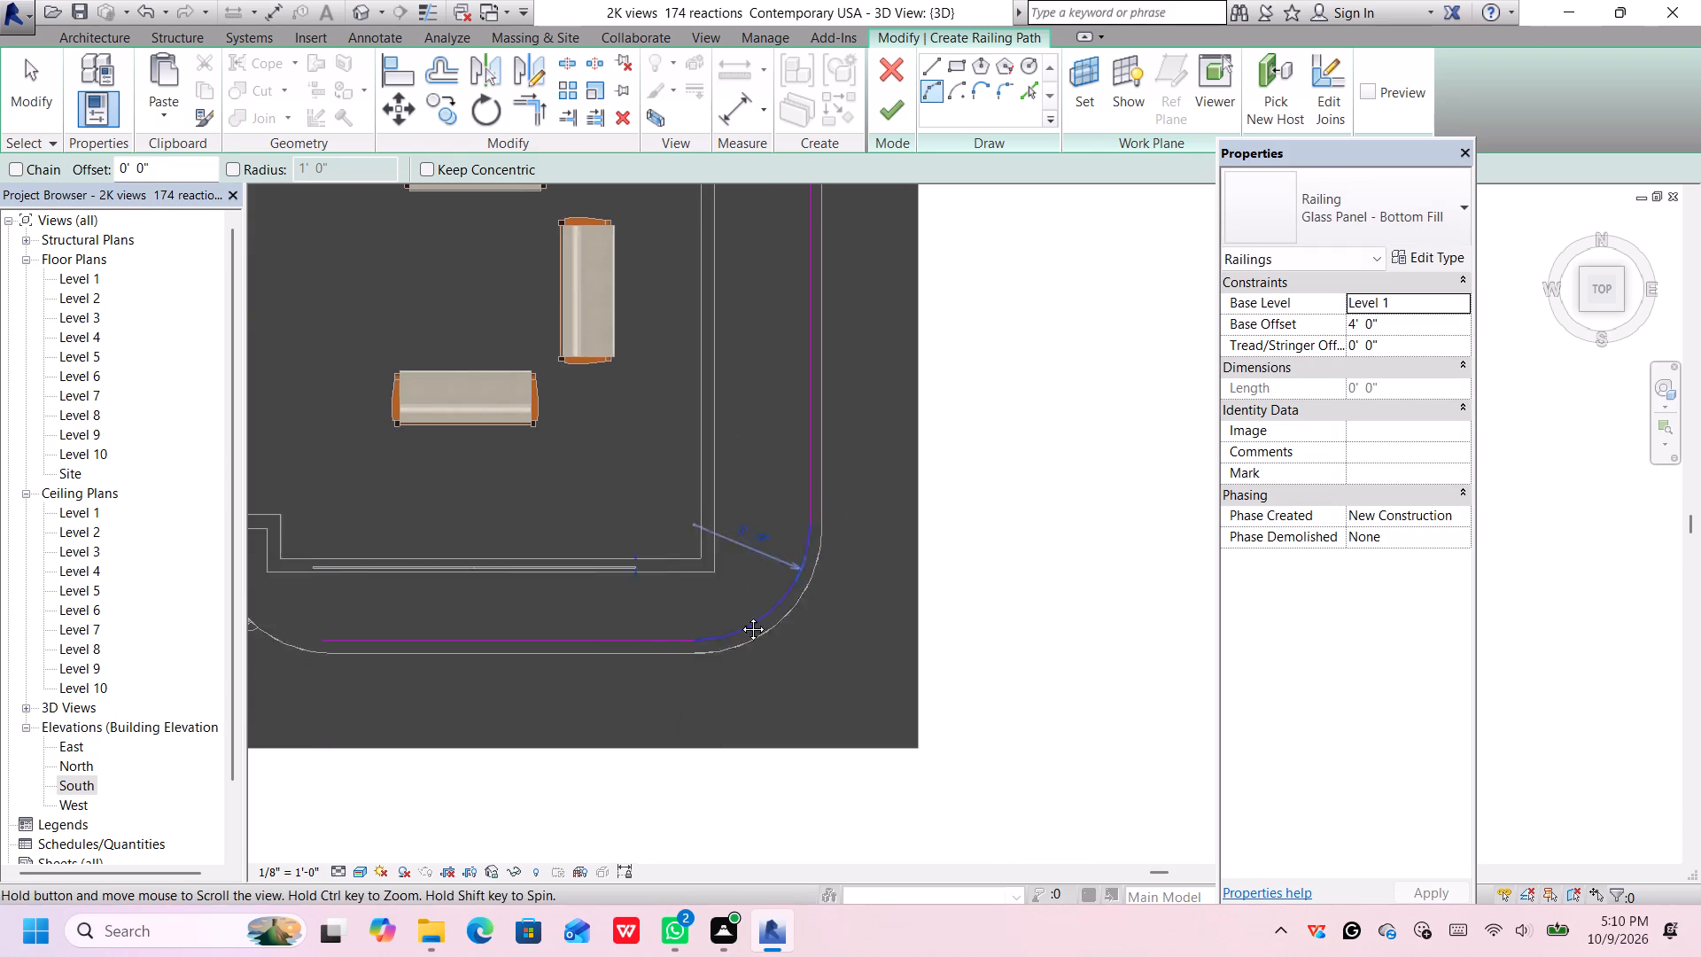
pyautogui.moveTo(740, 616); pyautogui.dragTo(855, 626, button='middle')
pyautogui.scroll(2, 510, 615)
pyautogui.moveTo(409, 575); pyautogui.dragTo(417, 577, button='middle')
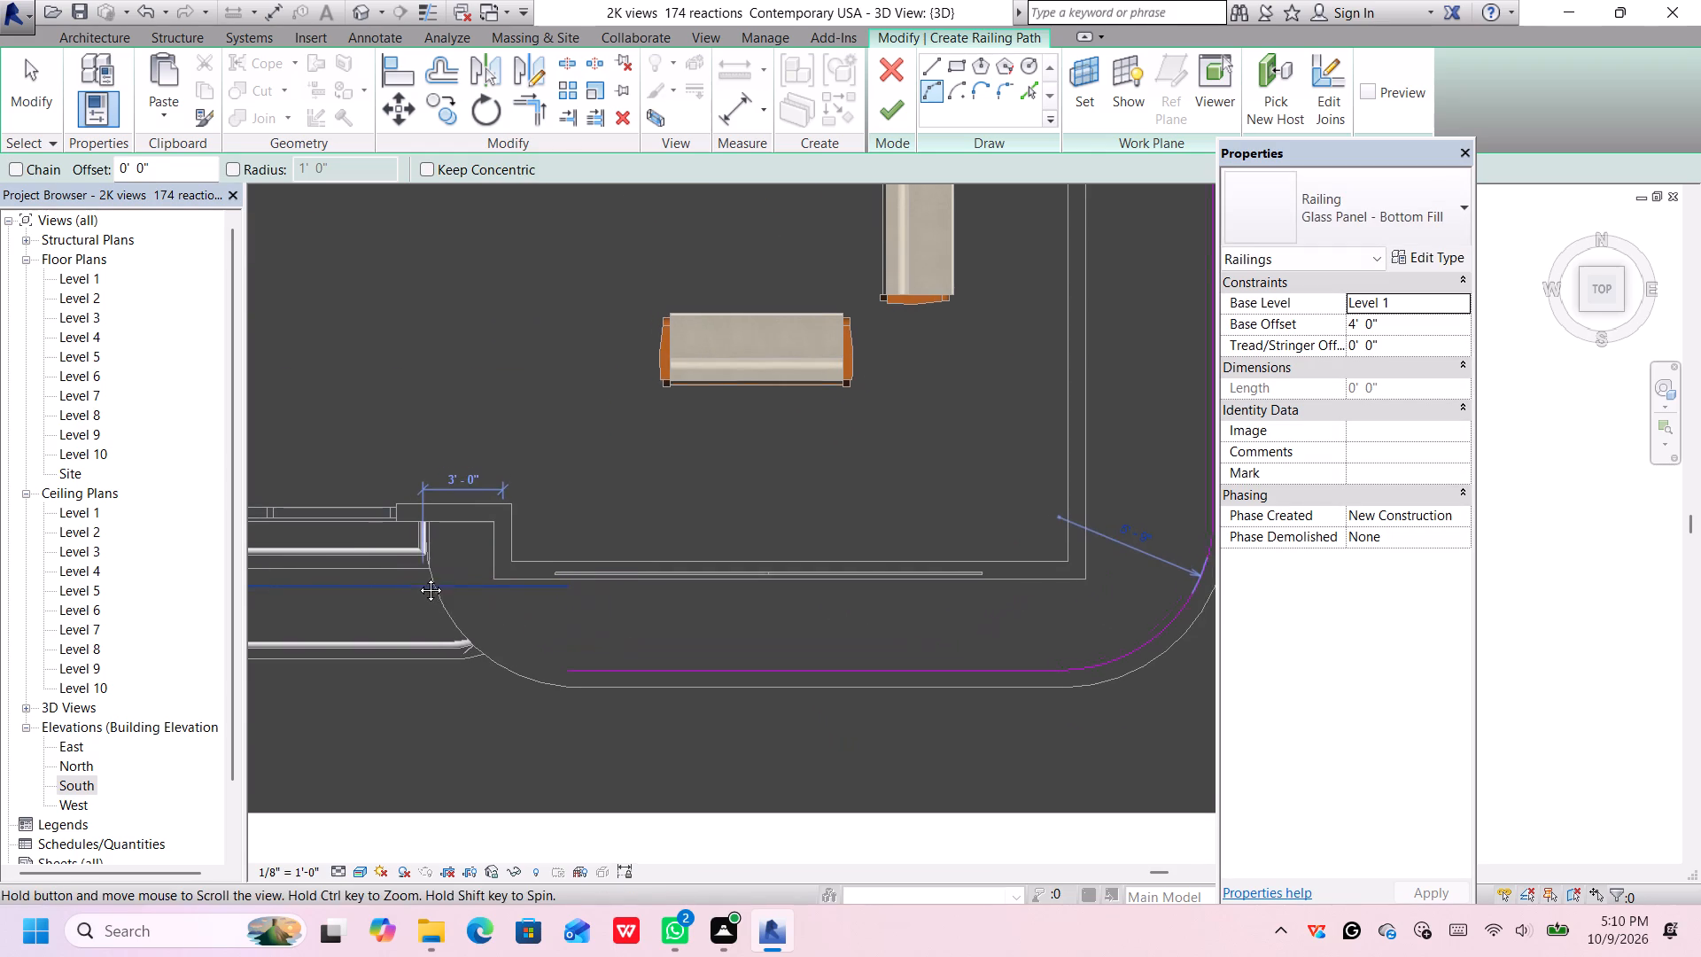
pyautogui.moveTo(417, 577); pyautogui.dragTo(417, 576, button='middle')
pyautogui.moveTo(419, 576); pyautogui.dragTo(466, 566, button='middle')
pyautogui.scroll(1, 439, 509)
pyautogui.scroll(2, 519, 556)
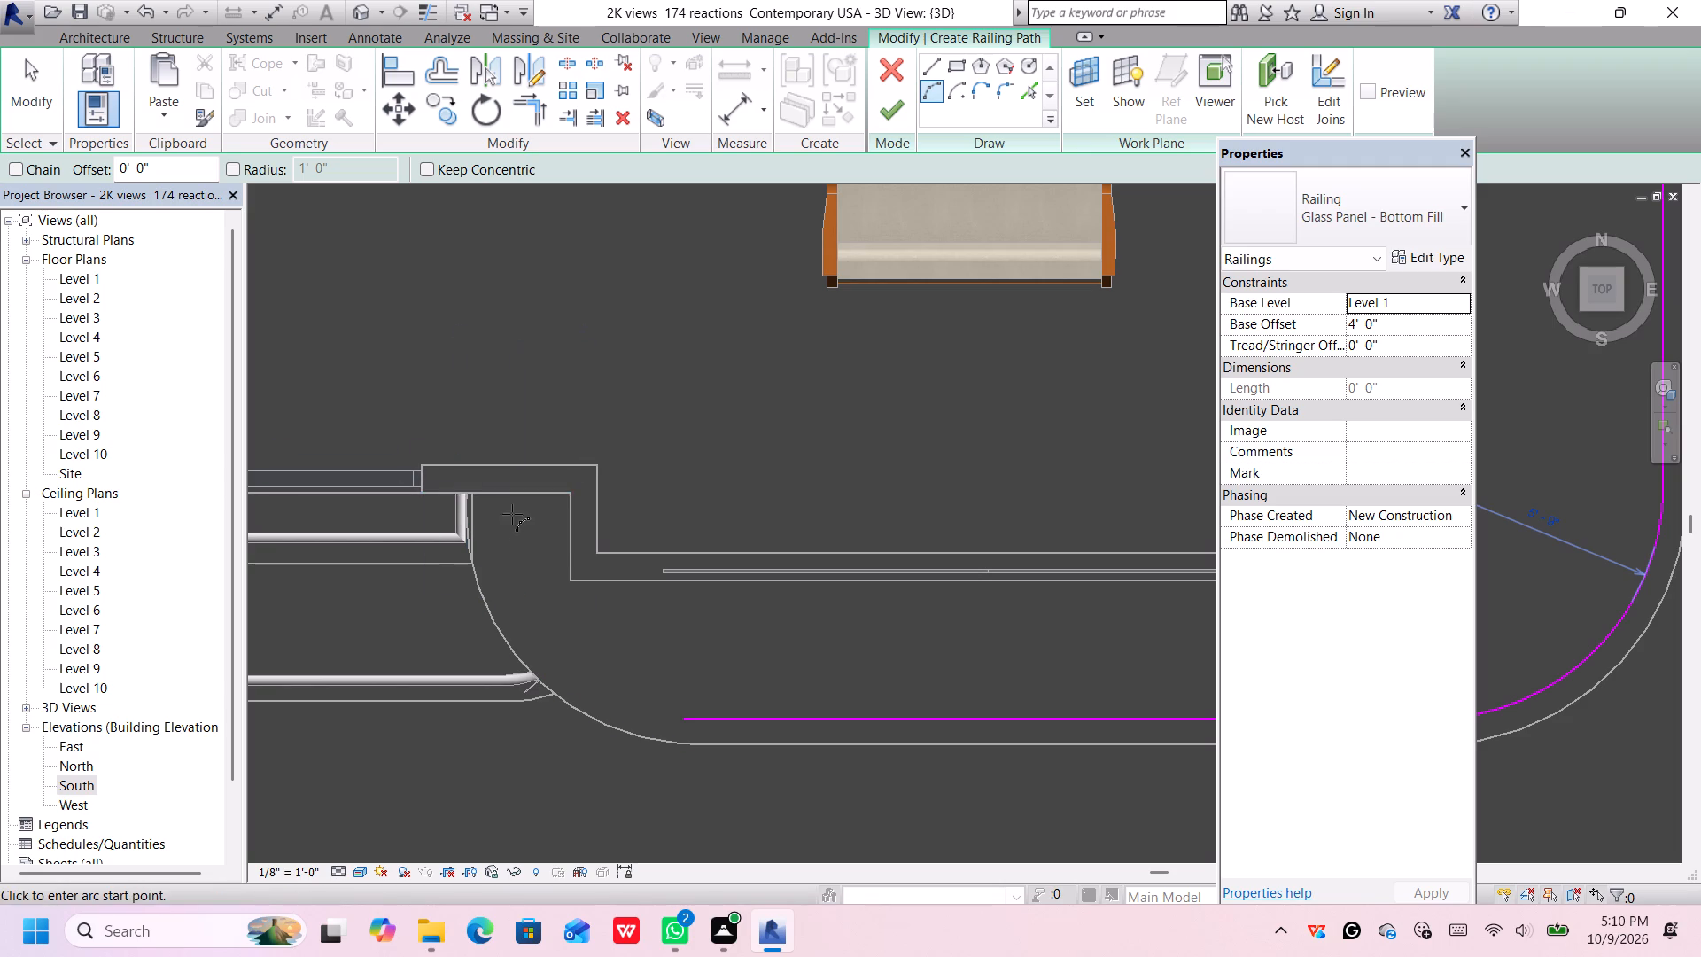
pyautogui.scroll(5, 505, 533)
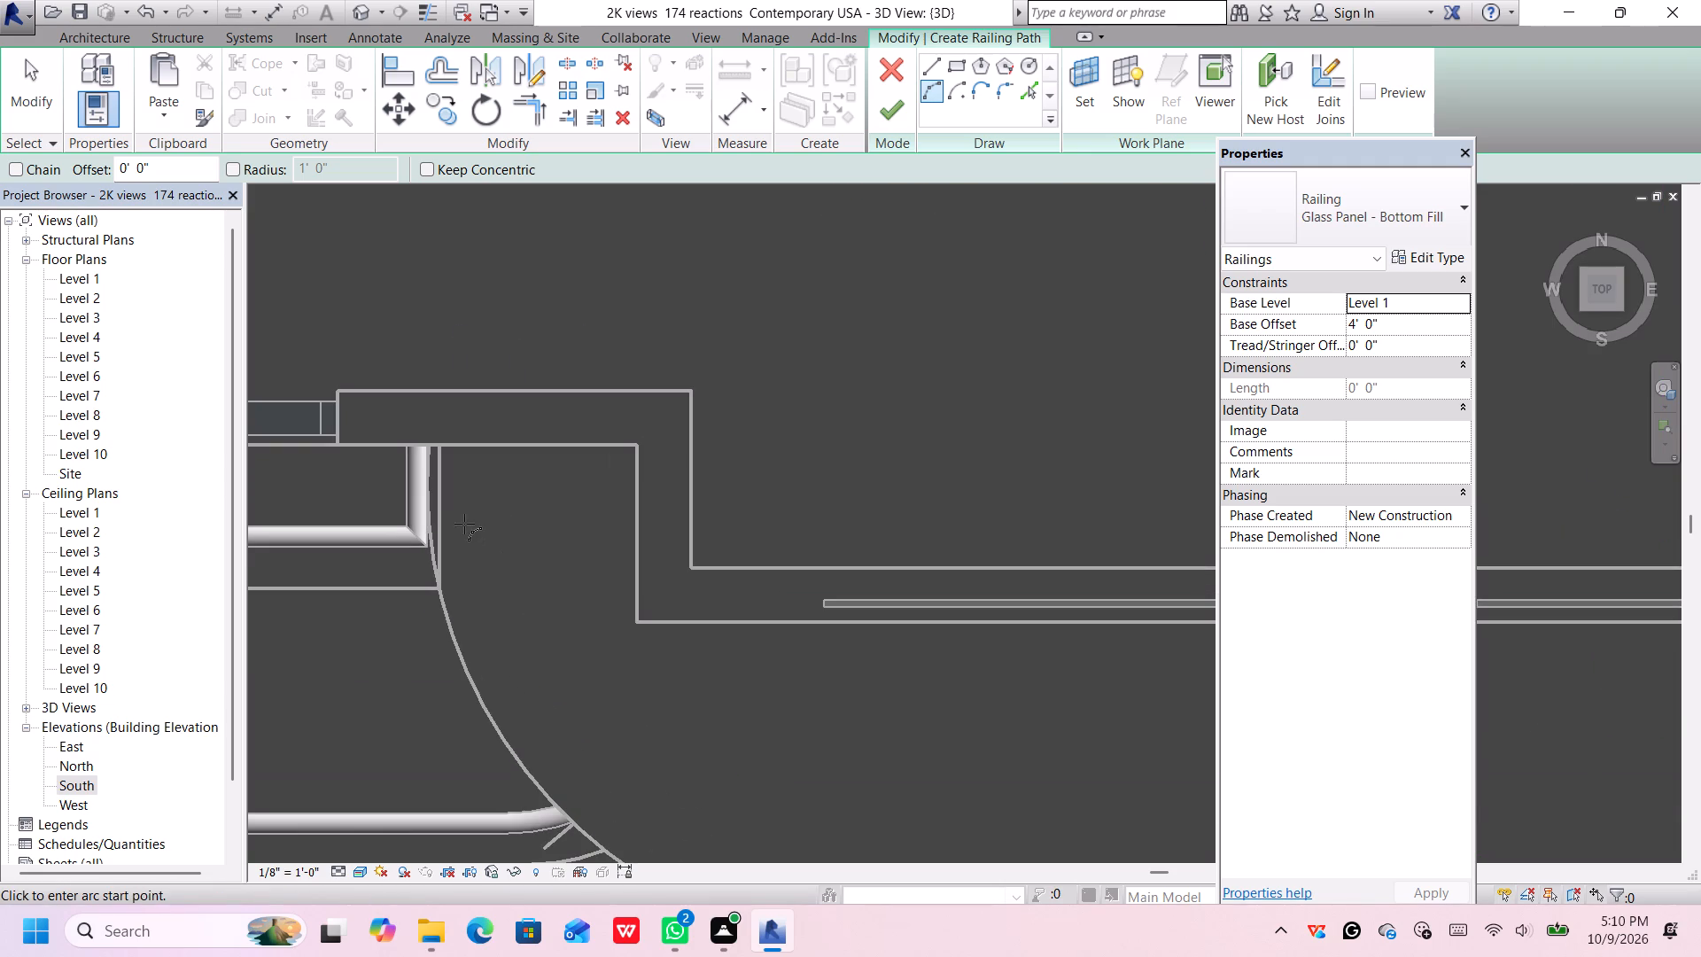
pyautogui.click(471, 533)
pyautogui.scroll(1, 518, 625)
pyautogui.scroll(-5, 524, 638)
pyautogui.moveTo(548, 662); pyautogui.dragTo(531, 641, button='middle')
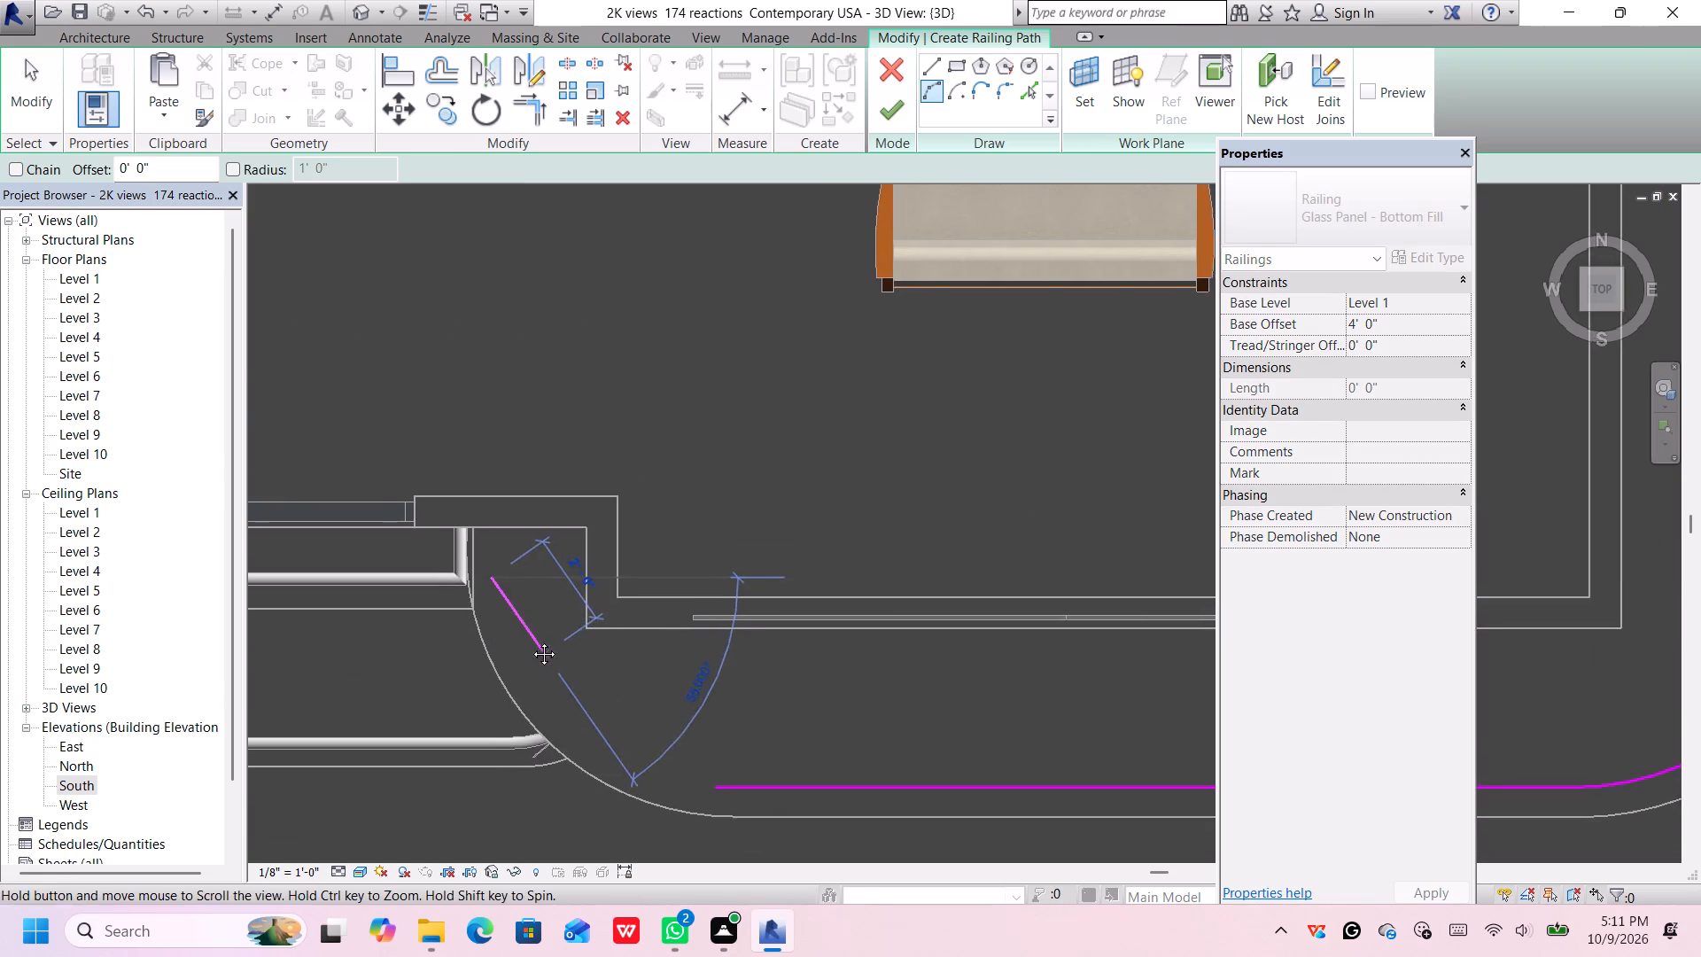
pyautogui.moveTo(531, 641); pyautogui.dragTo(506, 597, button='middle')
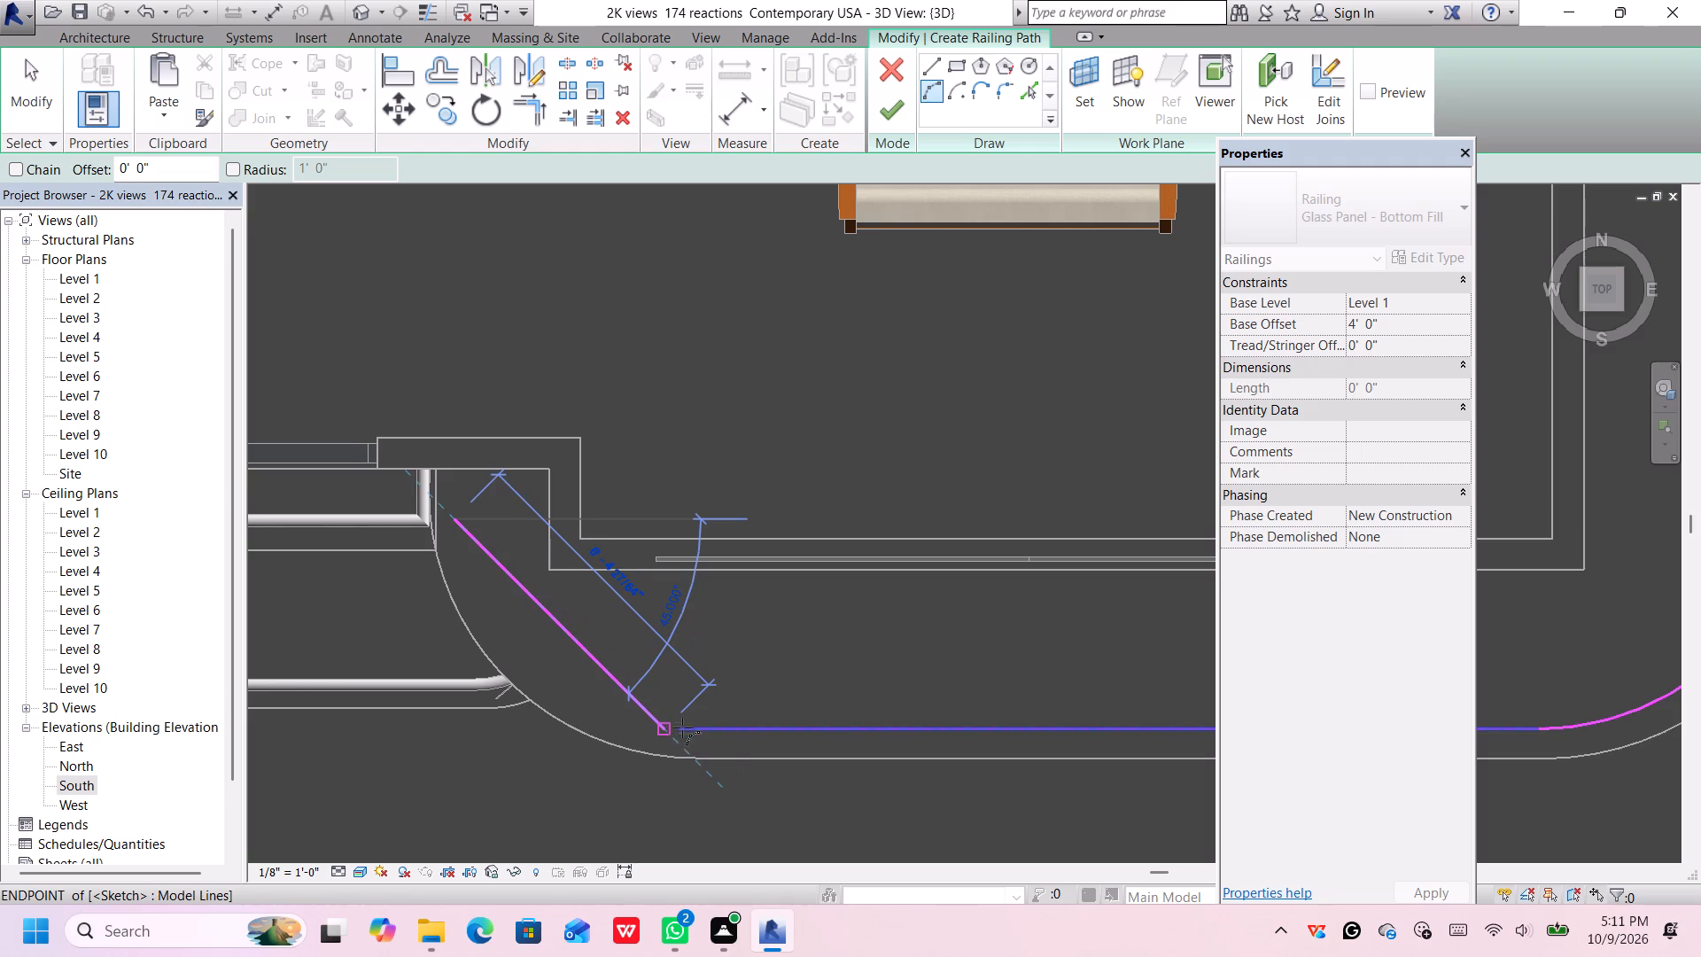
pyautogui.click(680, 726)
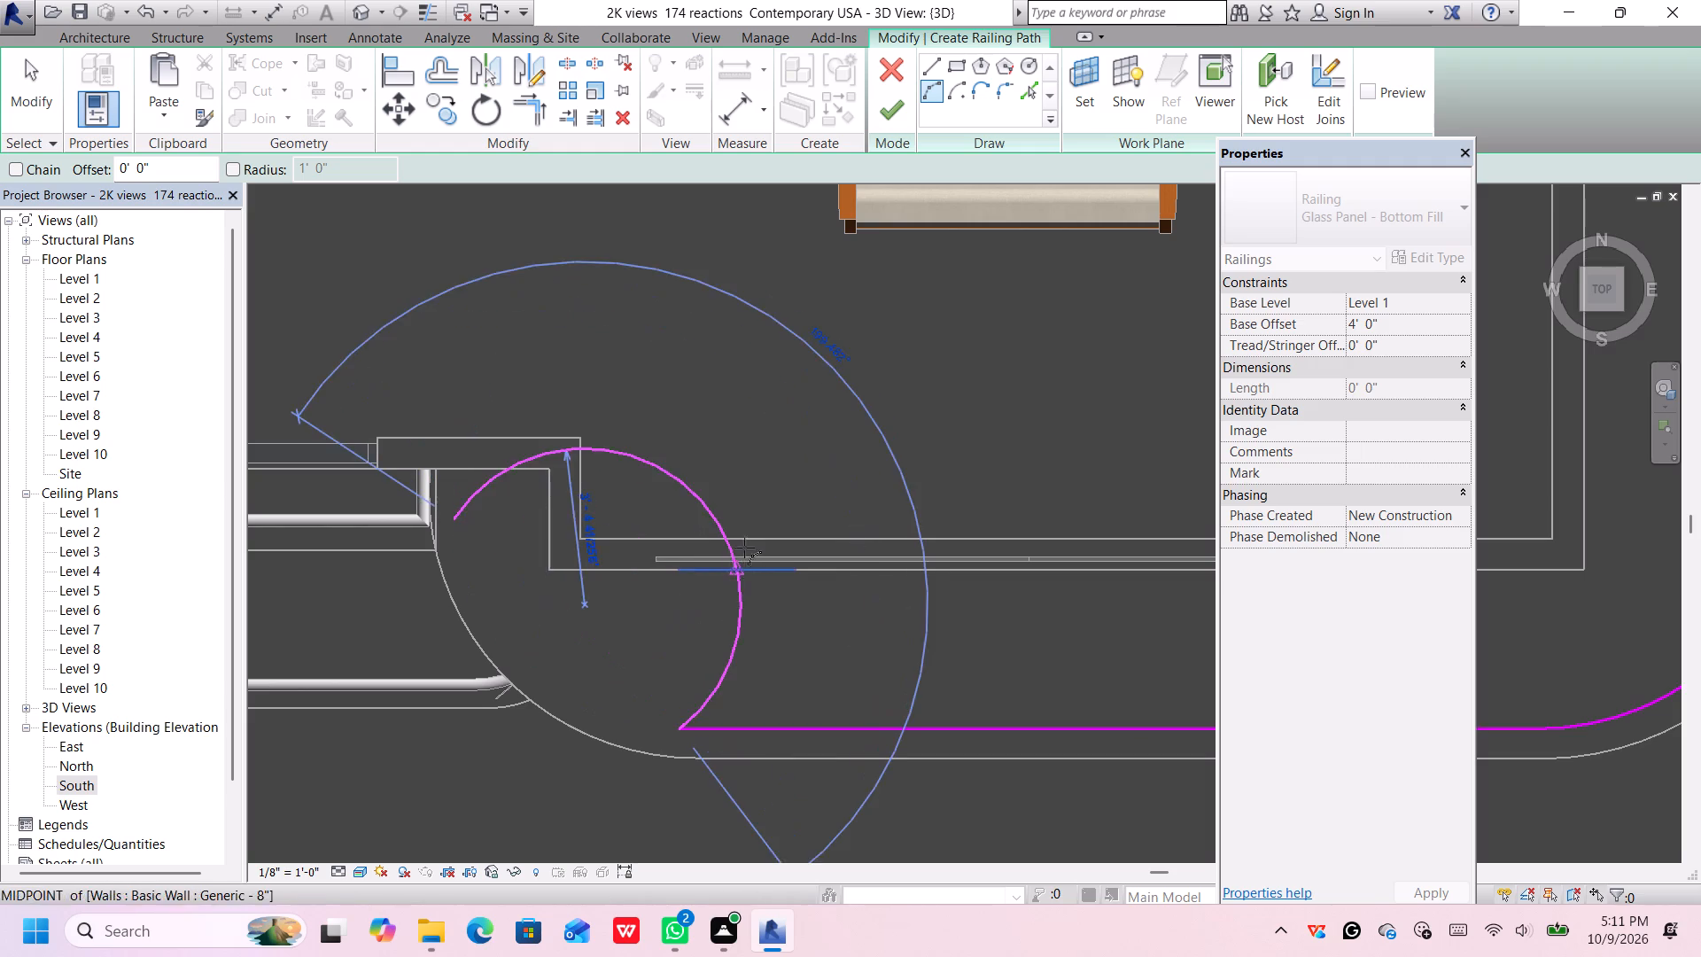
pyautogui.click(578, 711)
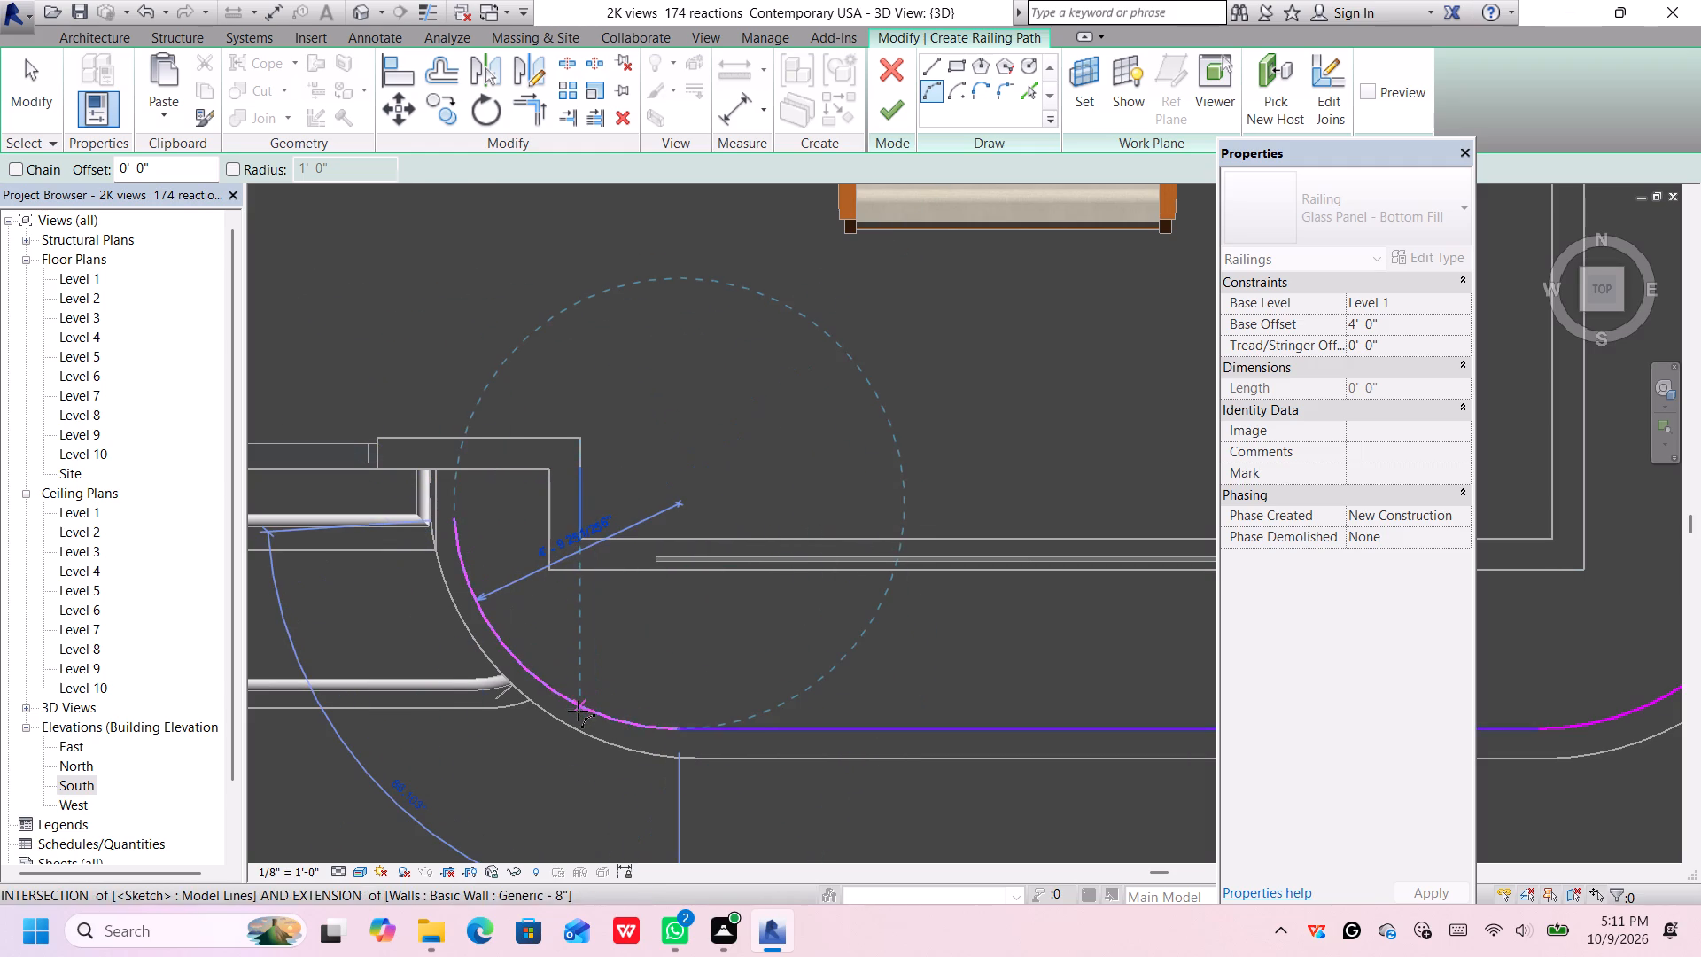
# Set the railing's base level to Level 3.
pyautogui.scroll(-6, 717, 666)
pyautogui.moveTo(764, 643); pyautogui.dragTo(416, 497, button='middle')
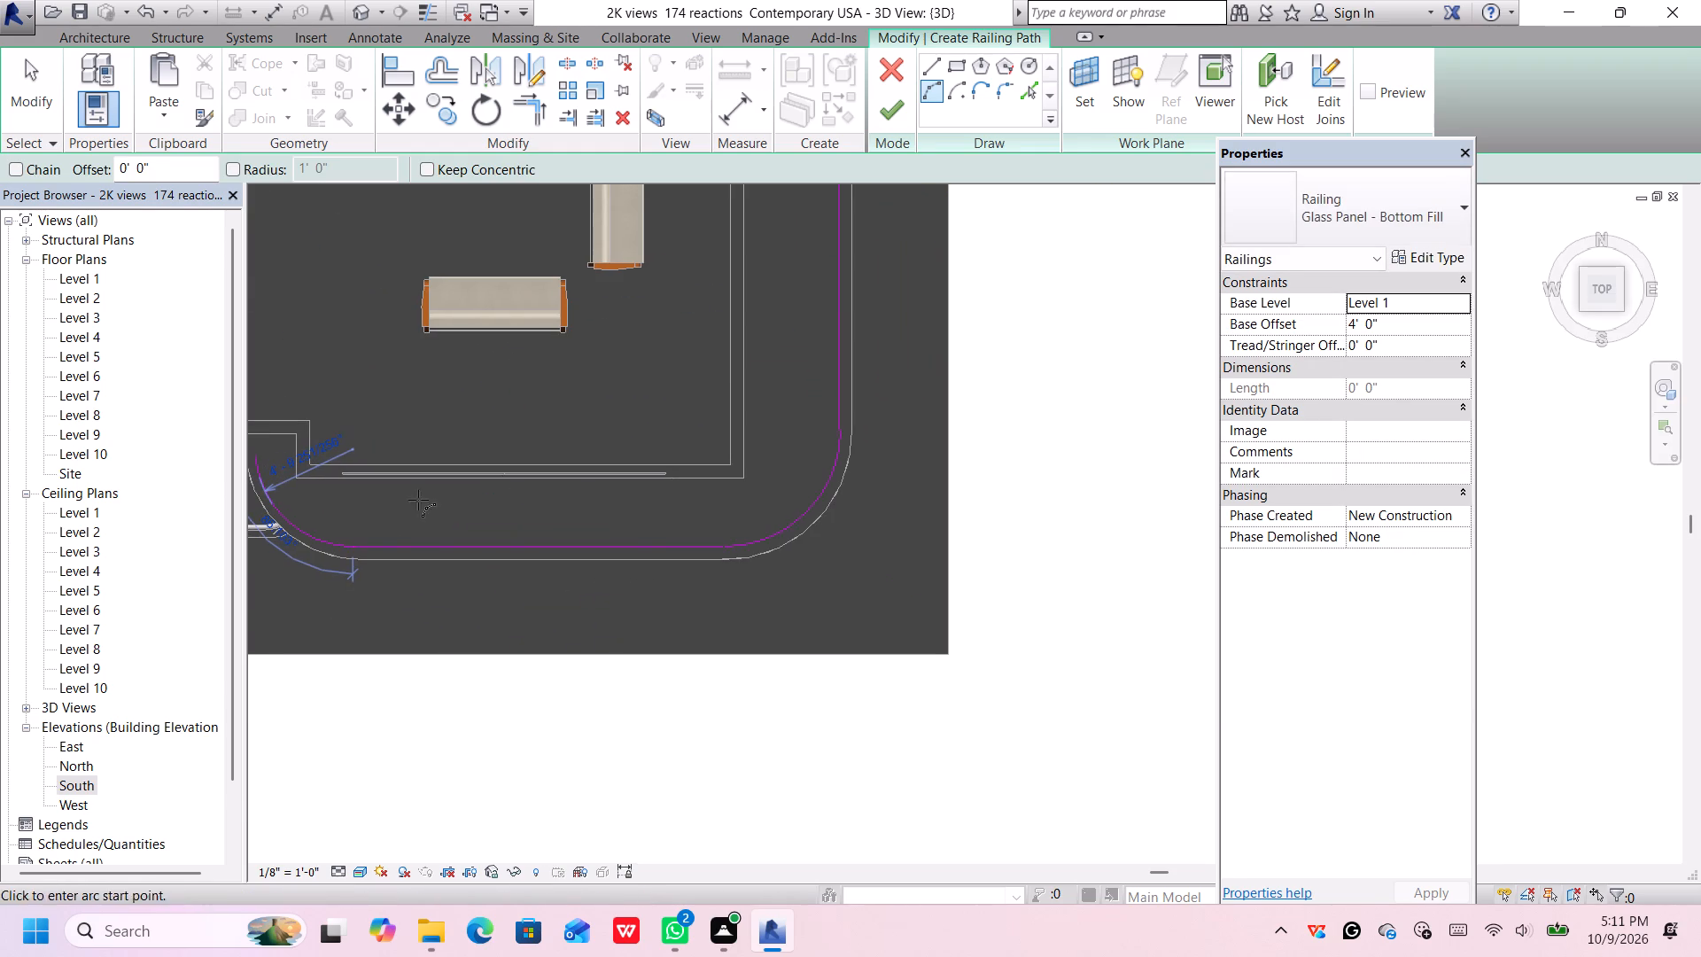
pyautogui.scroll(-4, 703, 448)
pyautogui.scroll(1, 857, 446)
pyautogui.moveTo(926, 412); pyautogui.dragTo(971, 537, button='middle')
pyautogui.scroll(-1, 972, 539)
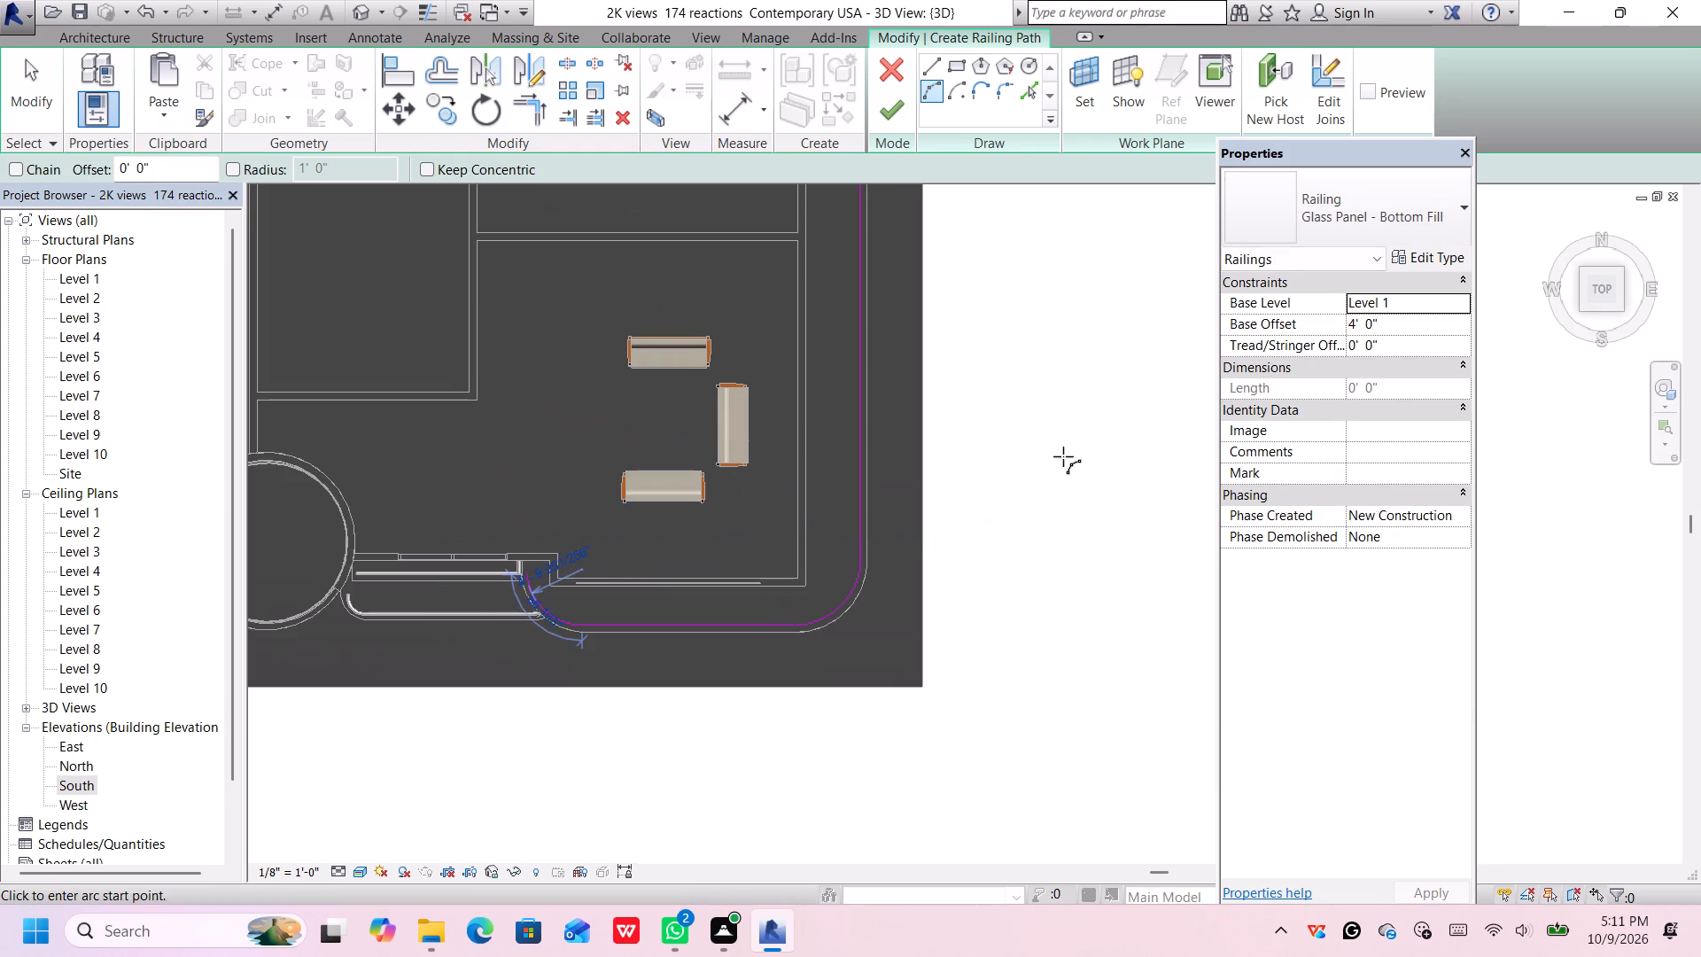
pyautogui.scroll(-4, 729, 137)
pyautogui.scroll(-5, 961, 385)
pyautogui.moveTo(1006, 355); pyautogui.dragTo(1006, 362, button='middle')
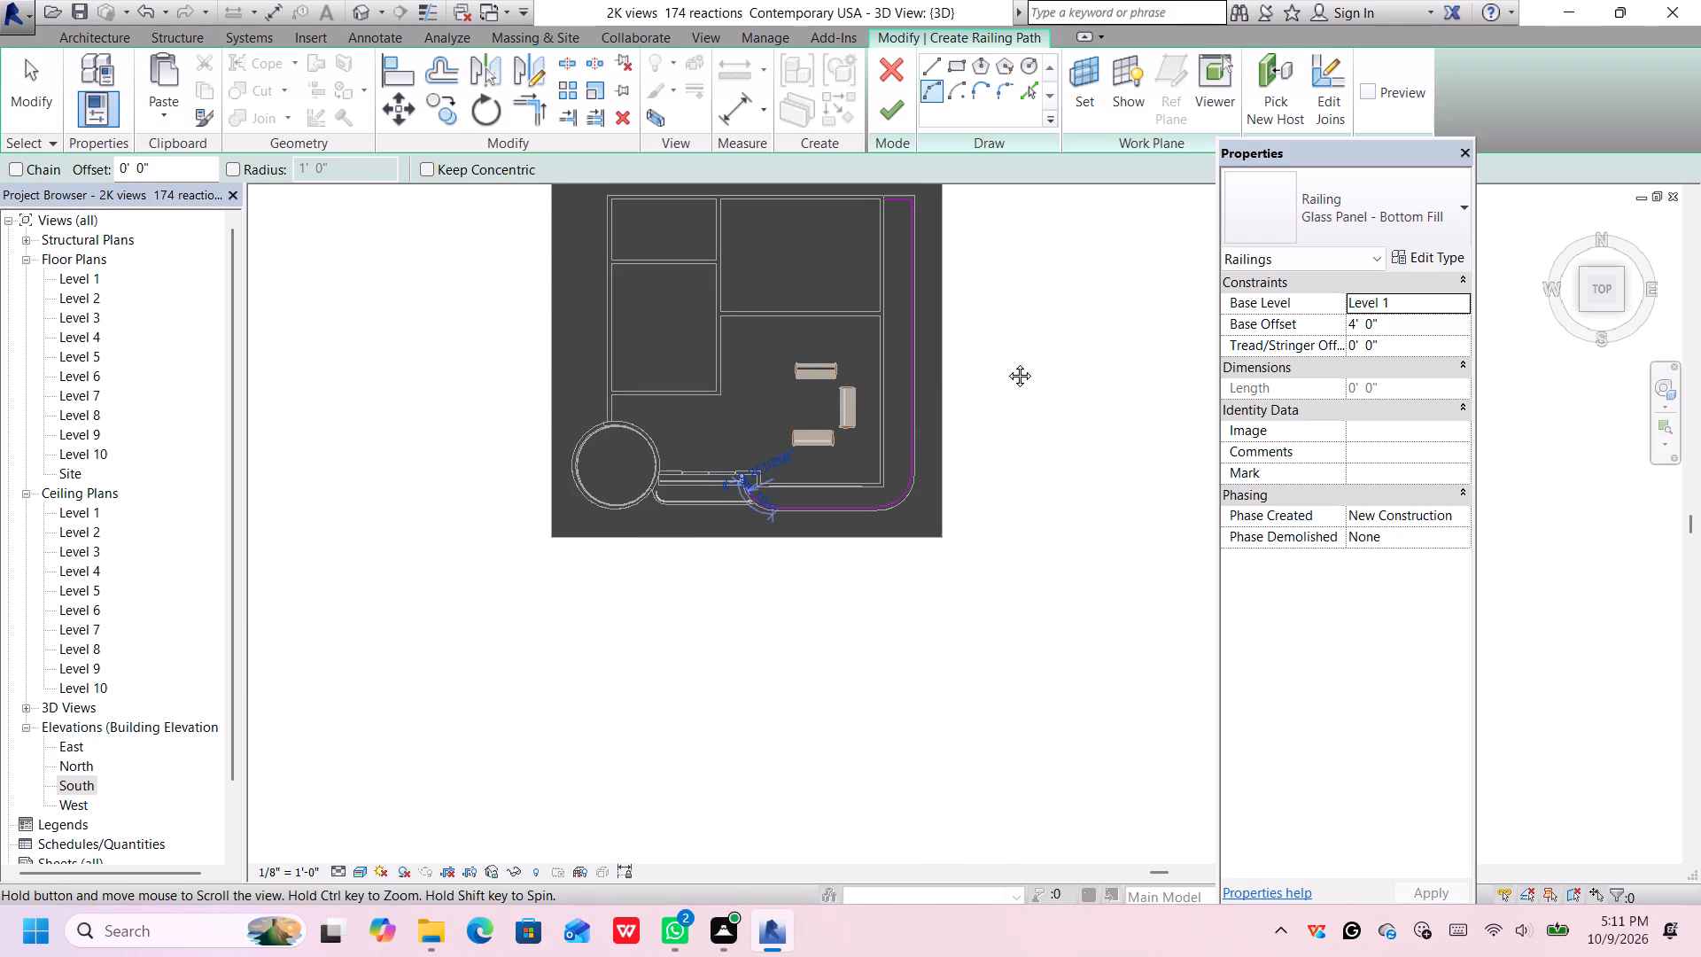
pyautogui.moveTo(1006, 362); pyautogui.dragTo(1007, 424, button='middle')
pyautogui.click(1431, 301)
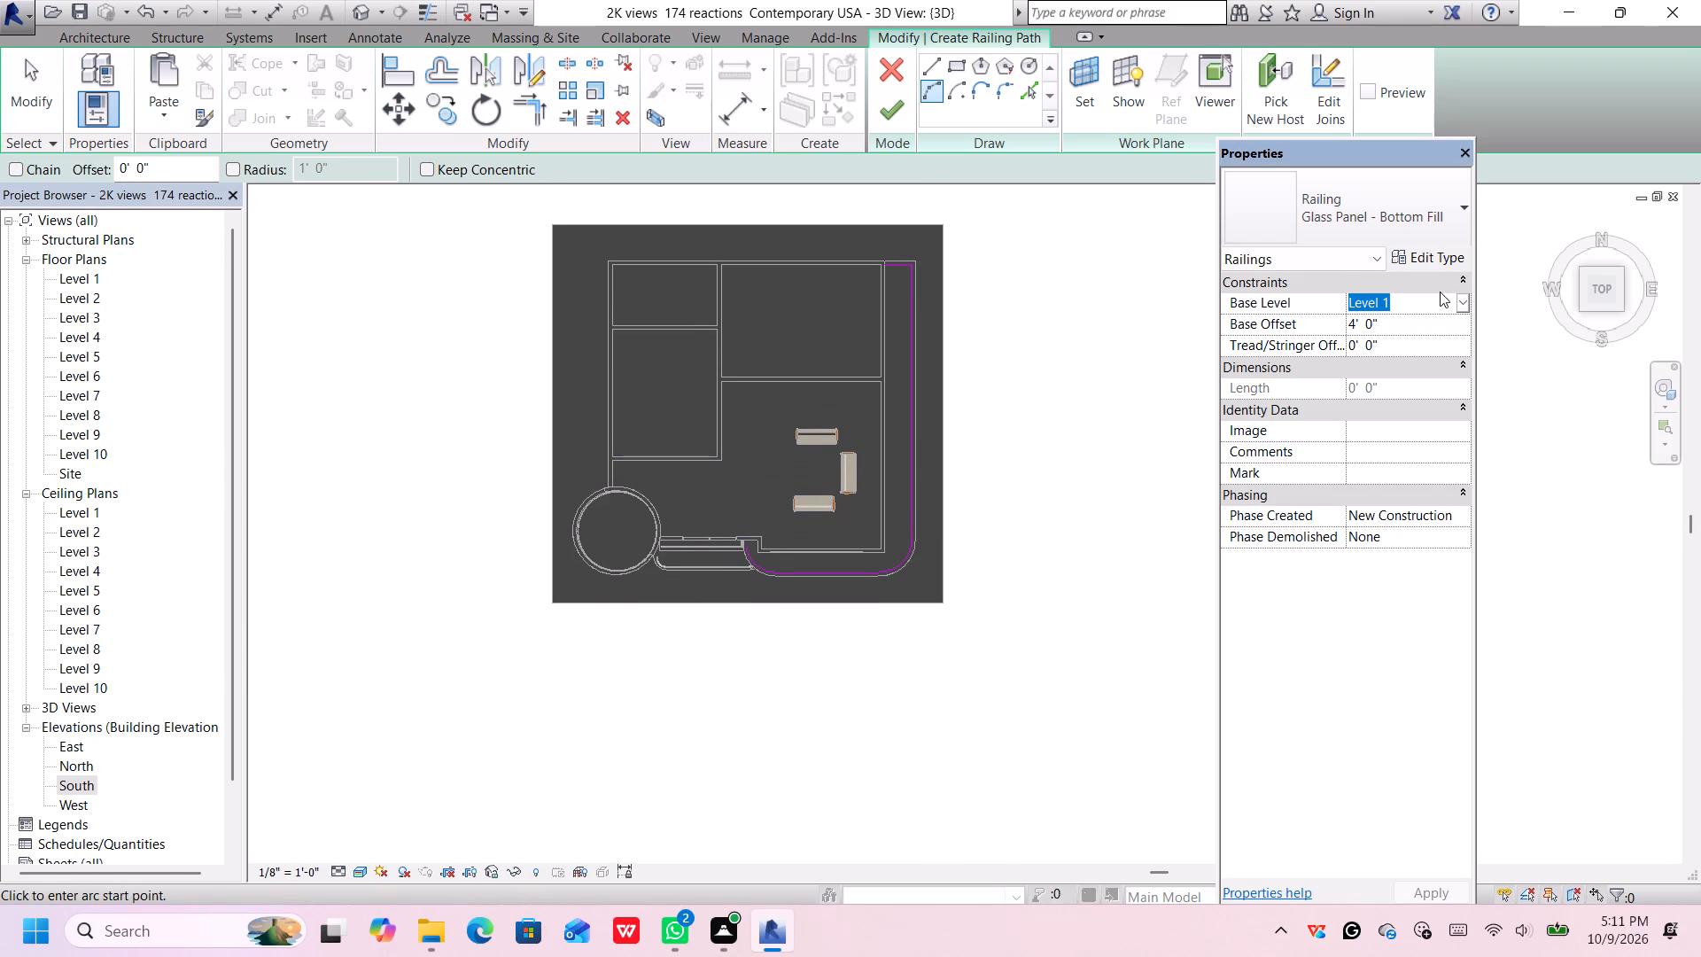
pyautogui.click(1464, 304)
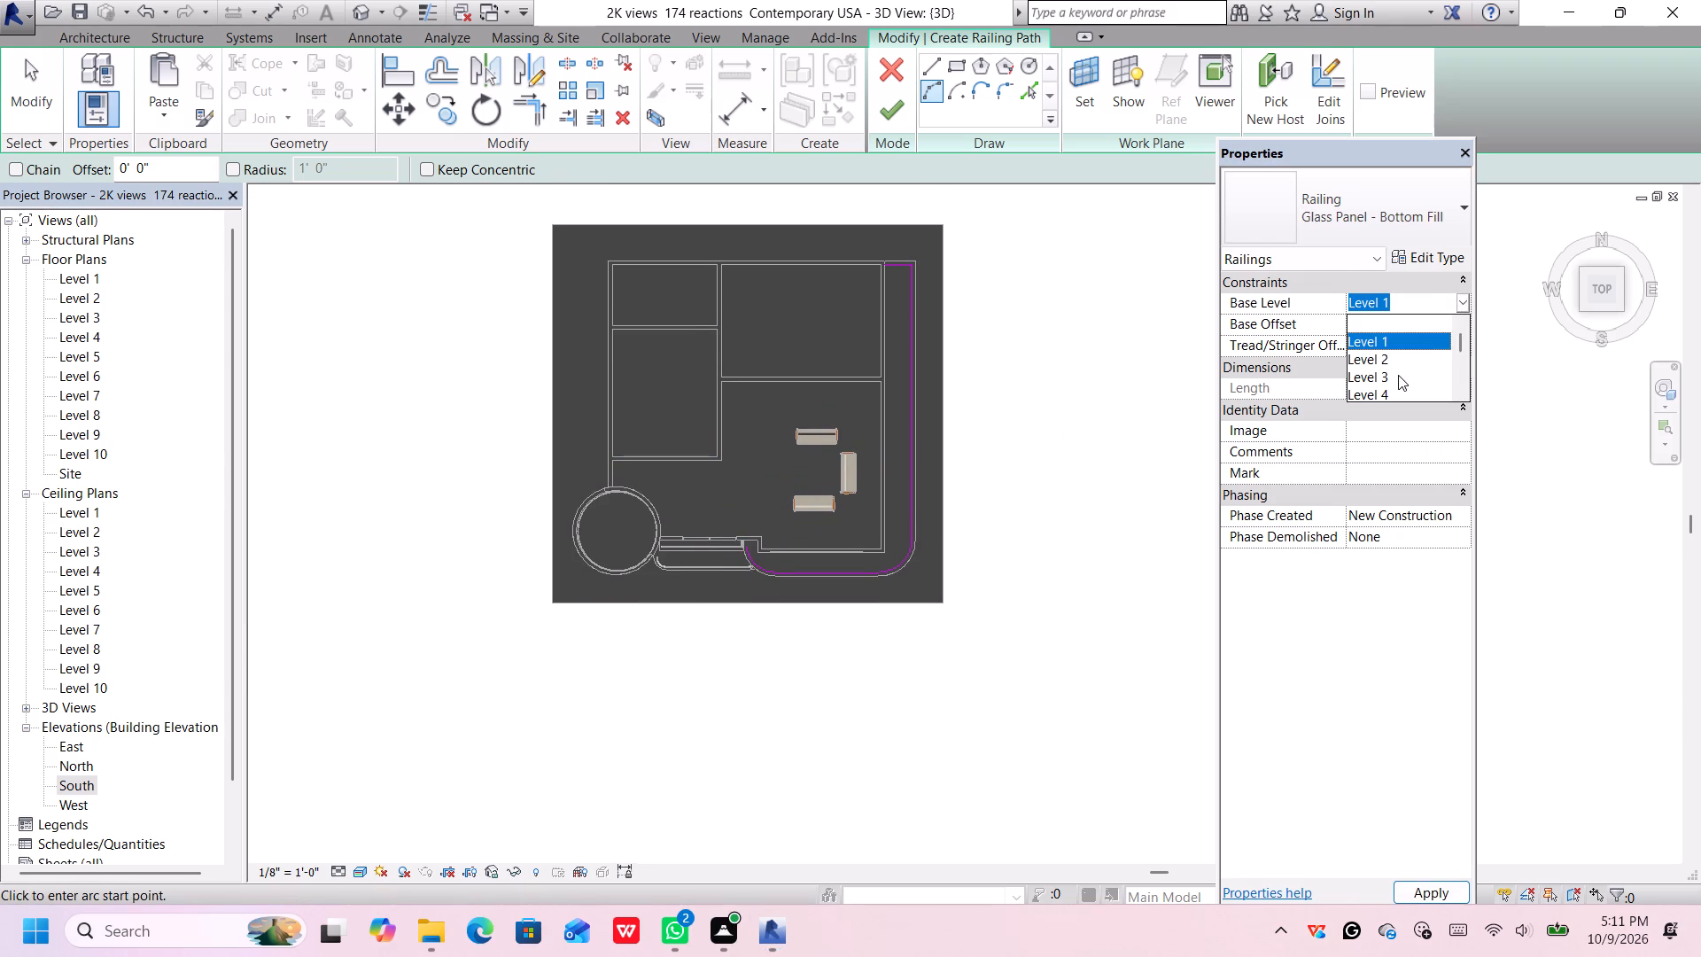
pyautogui.click(1398, 375)
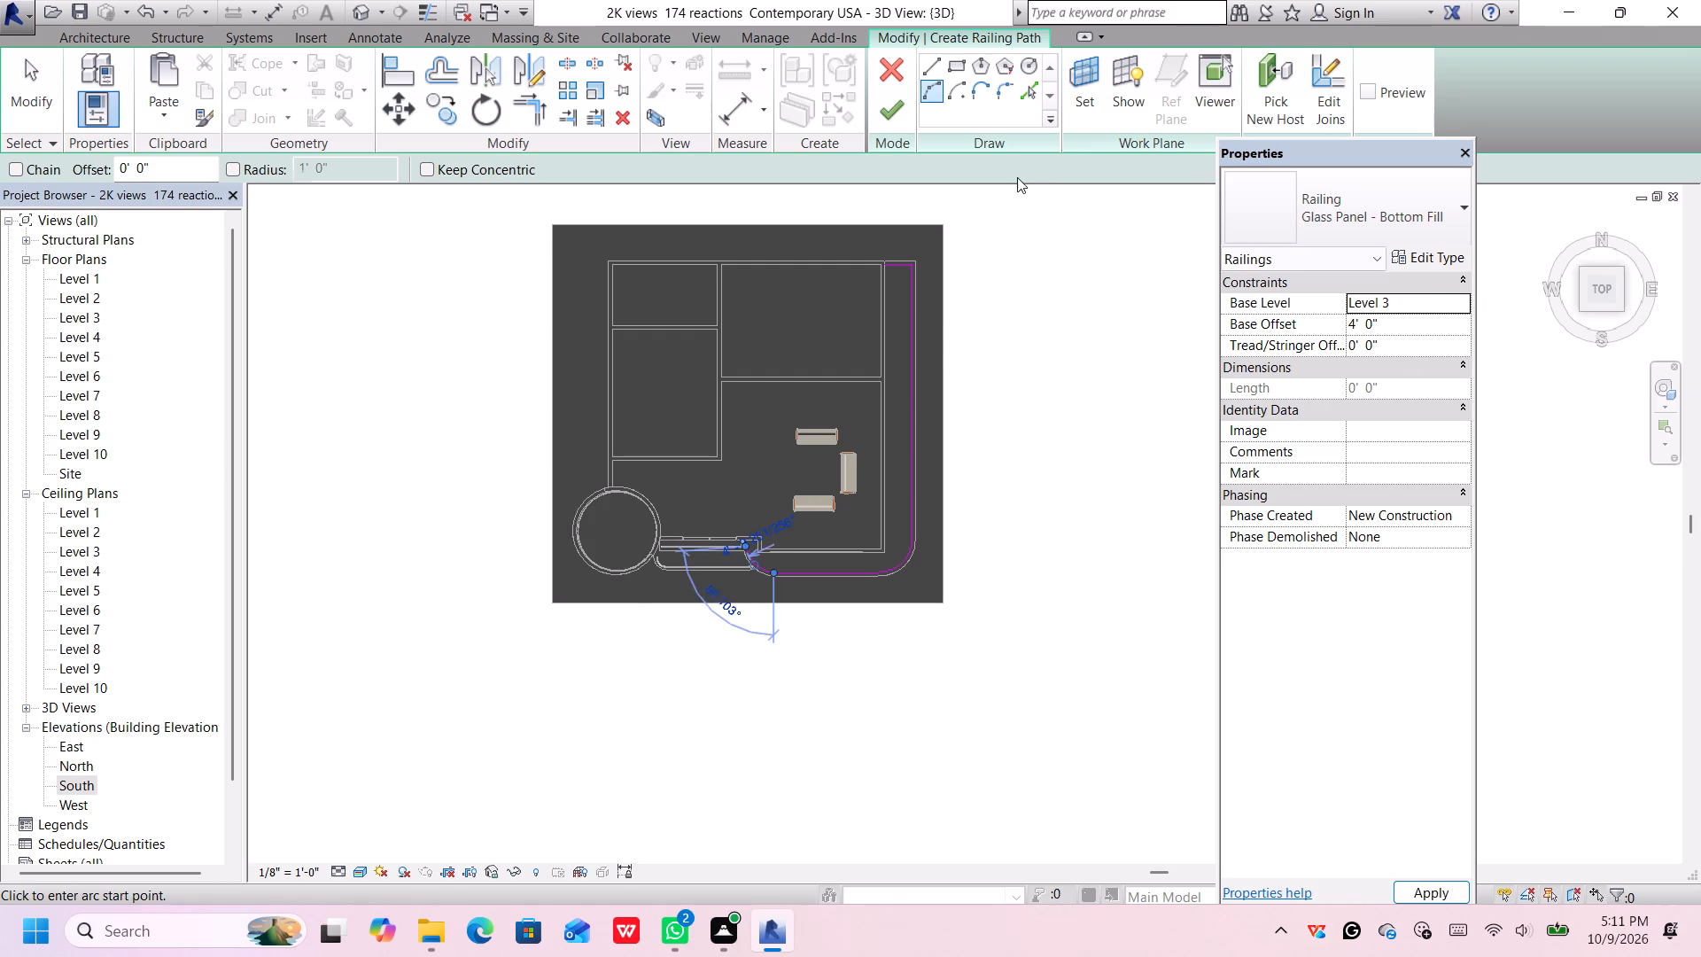
# Finish the railing path sketch around the curved slab.
pyautogui.scroll(4, 764, 591)
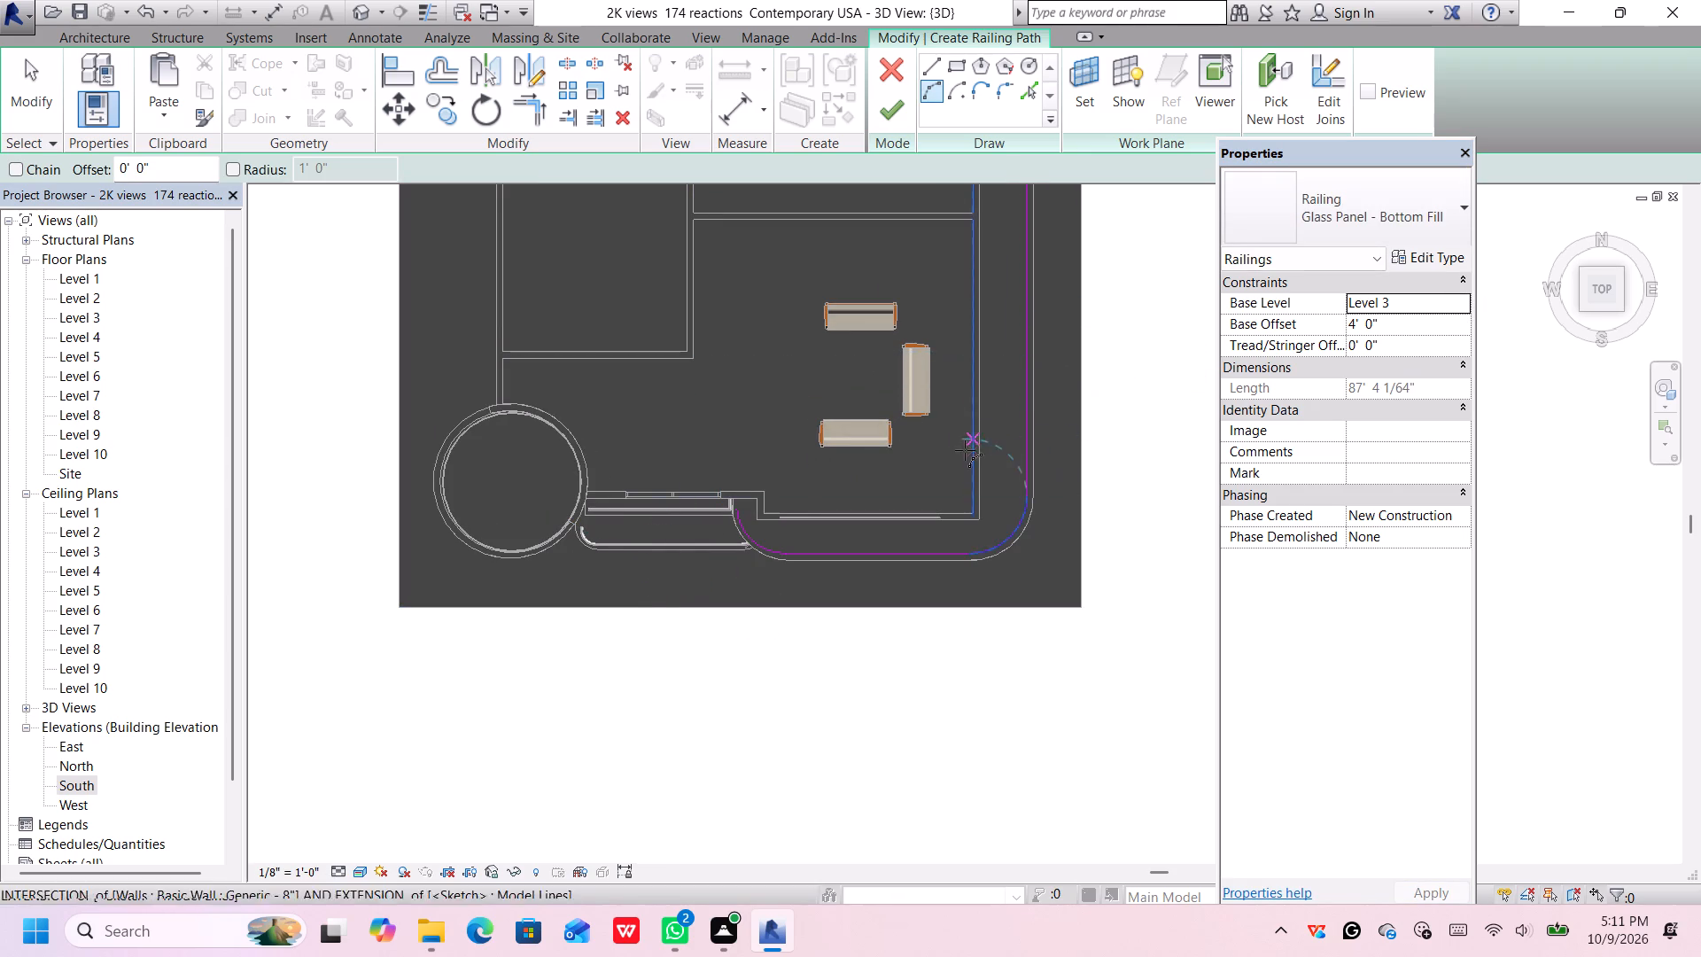
pyautogui.scroll(3, 763, 576)
pyautogui.scroll(-1, 791, 534)
pyautogui.middleClick(672, 543)
pyautogui.scroll(-1, 511, 548)
pyautogui.moveTo(711, 545); pyautogui.dragTo(438, 554, button='middle')
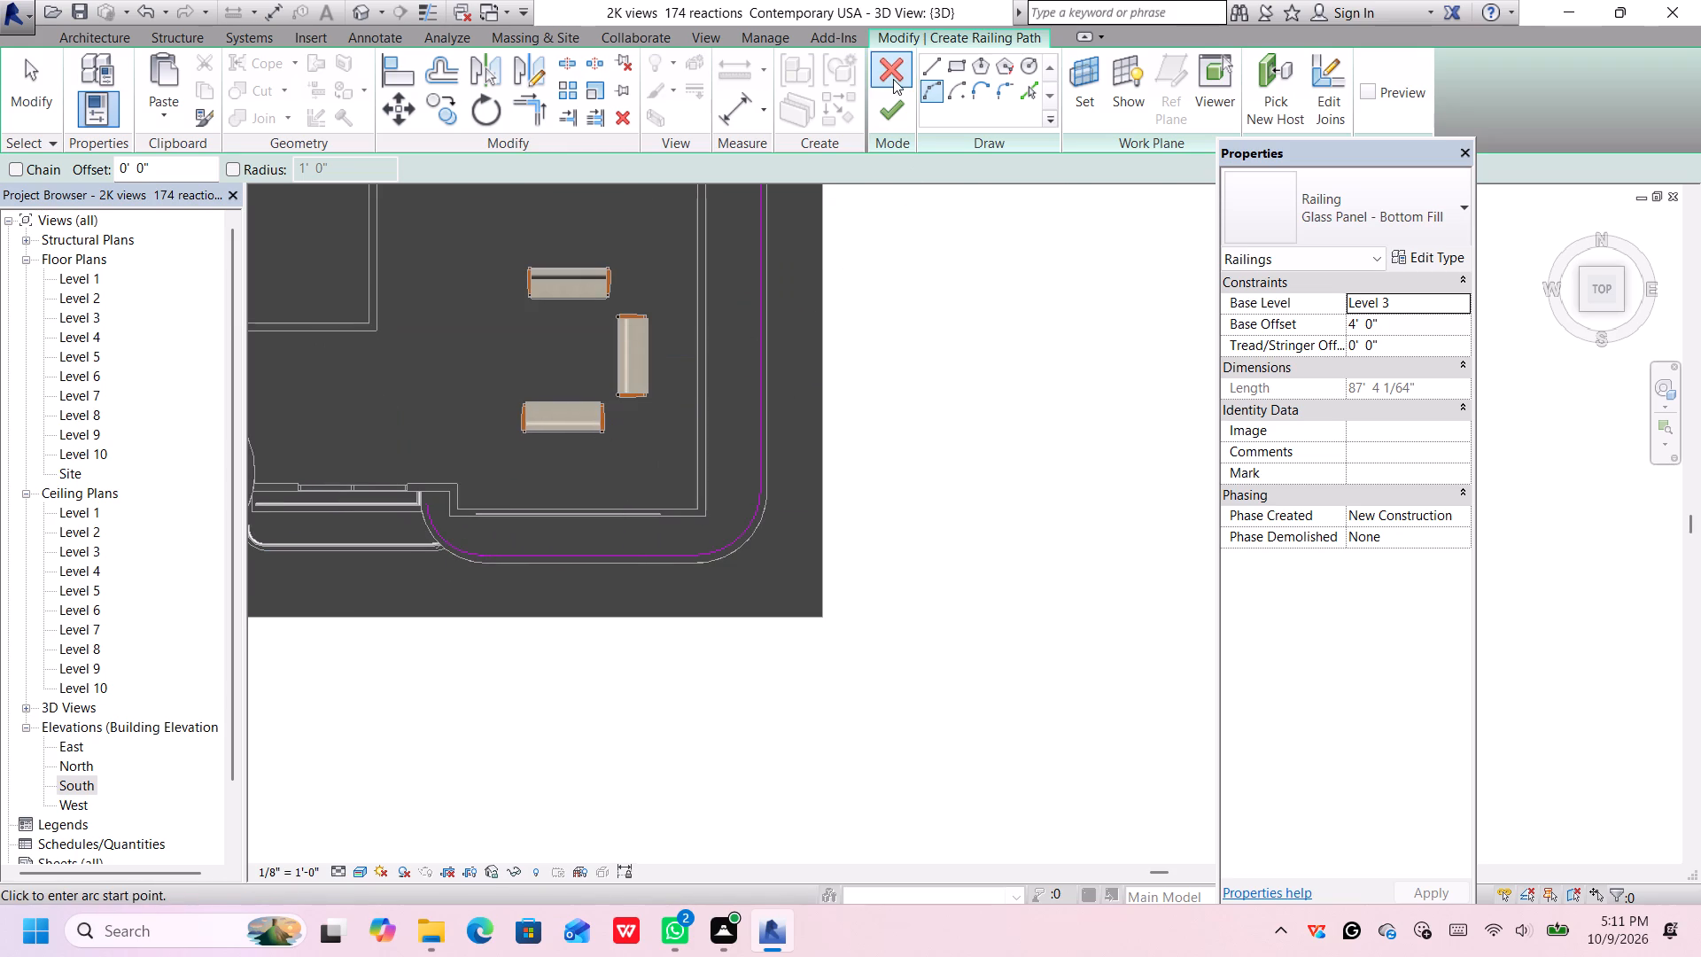
pyautogui.click(900, 103)
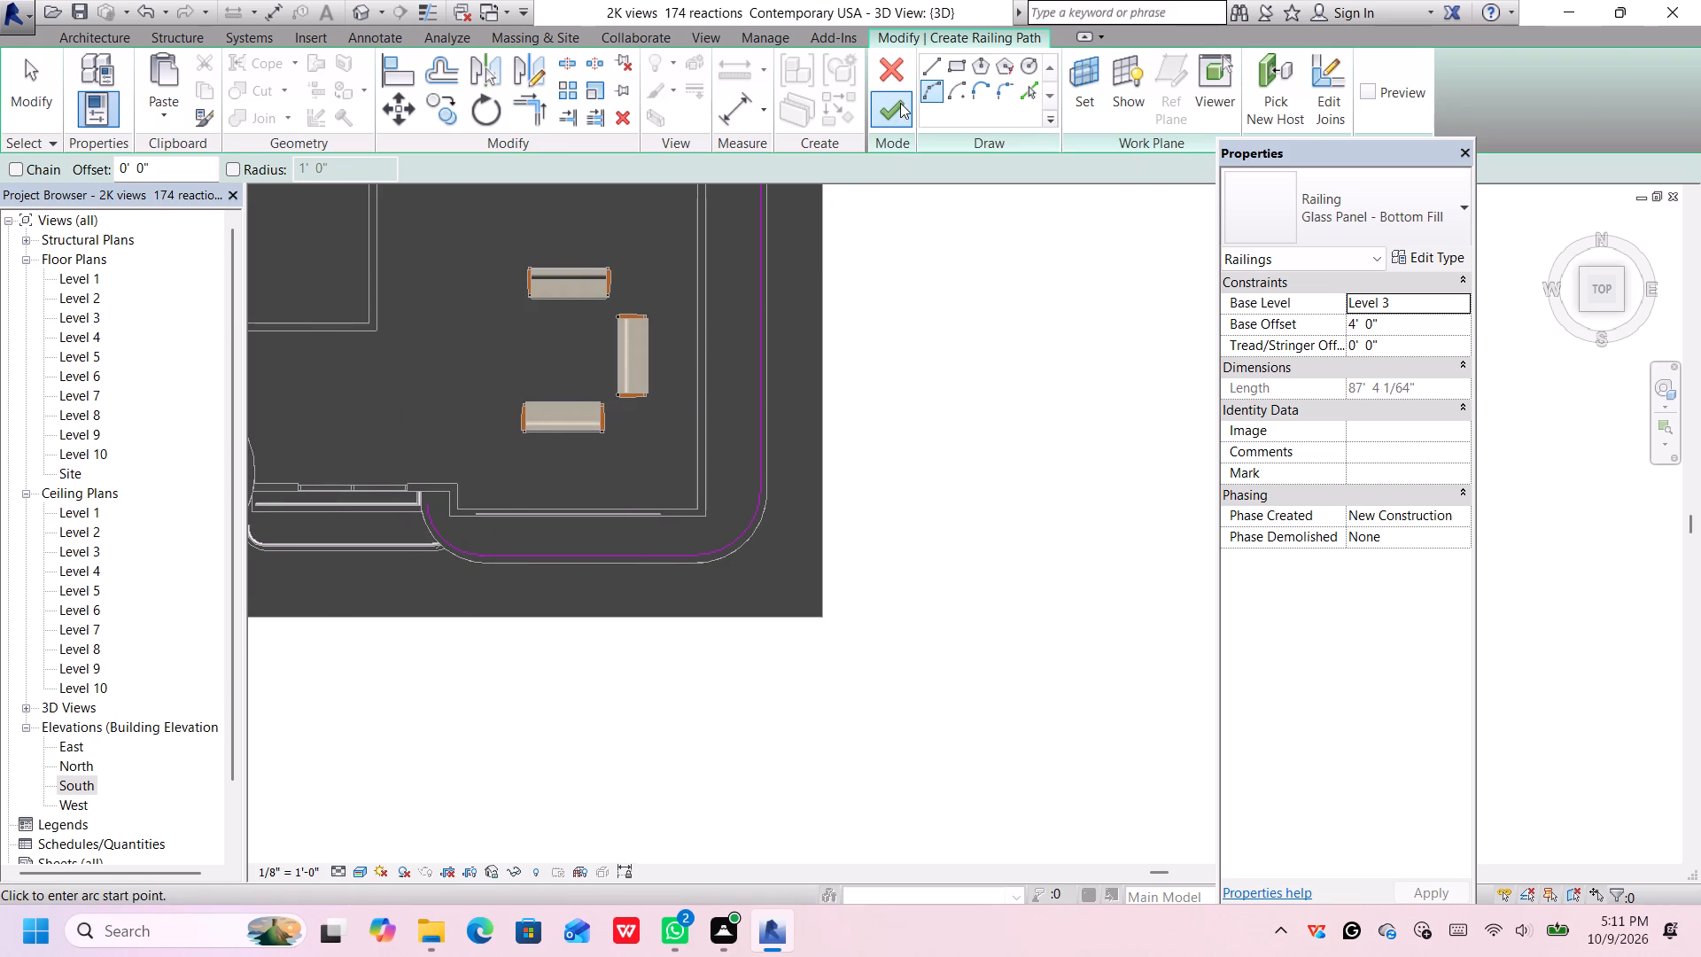
# Examine the new glass railing on the curved slab in 3D from several angles, including its junction with the adjoining balcony railing.
pyautogui.click(1585, 307)
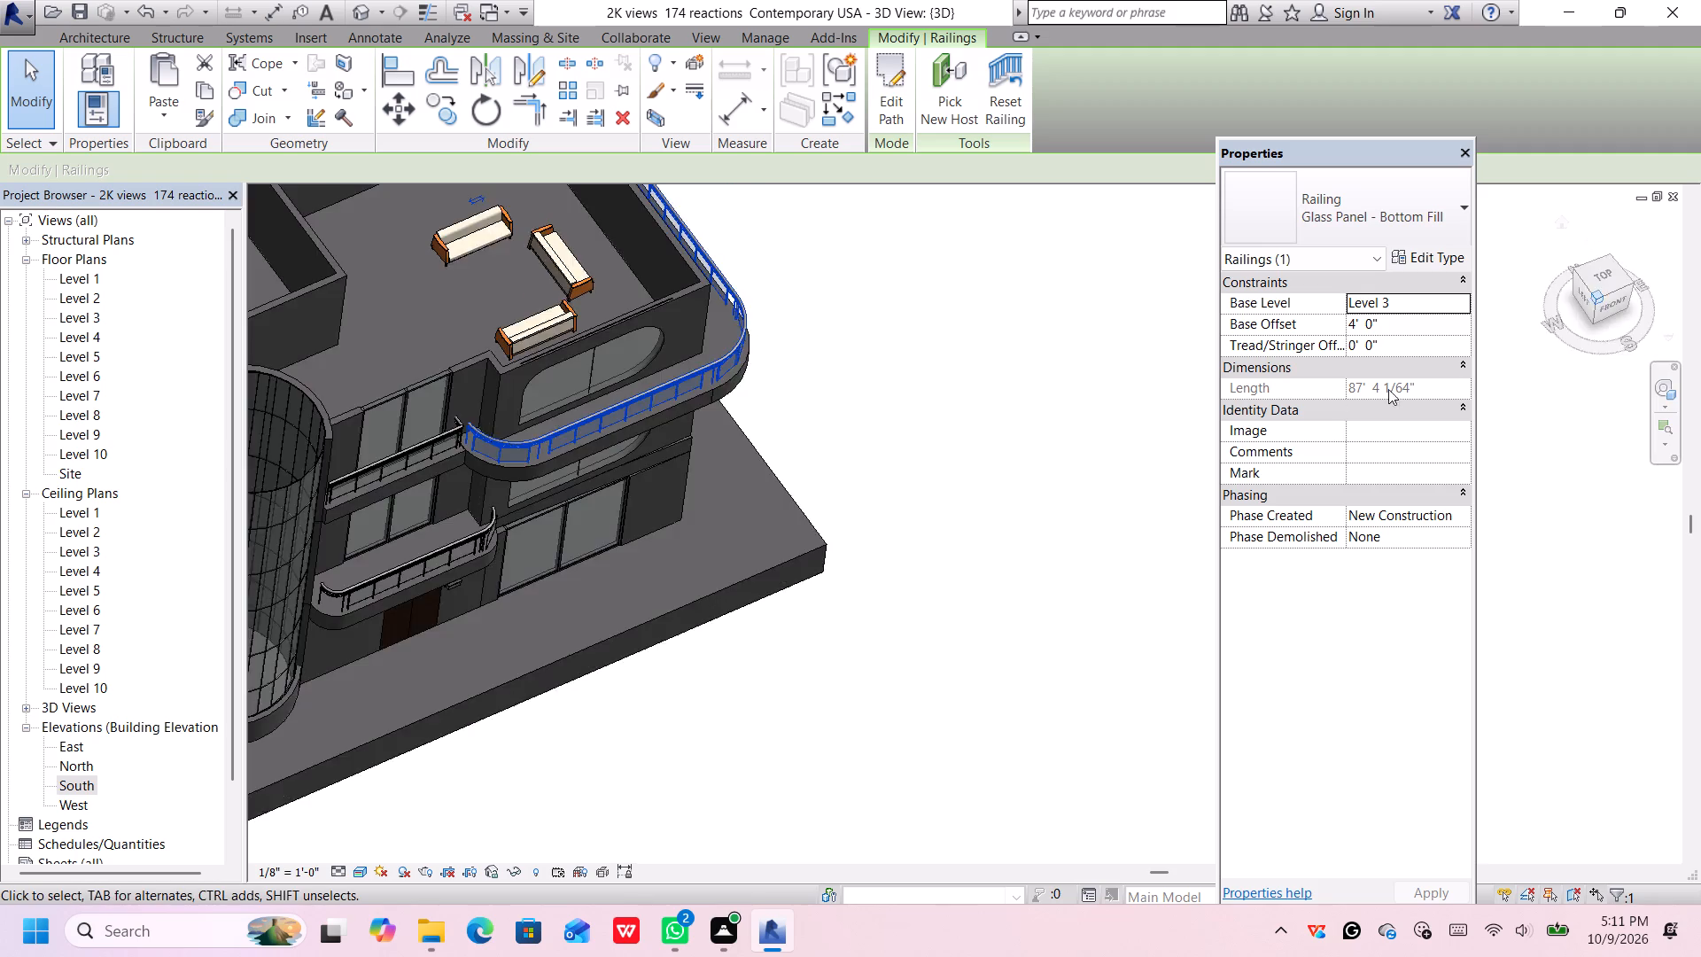
pyautogui.moveTo(1068, 432); pyautogui.dragTo(983, 349, button='middle')
pyautogui.scroll(1, 1065, 429)
pyautogui.scroll(-2, 1037, 583)
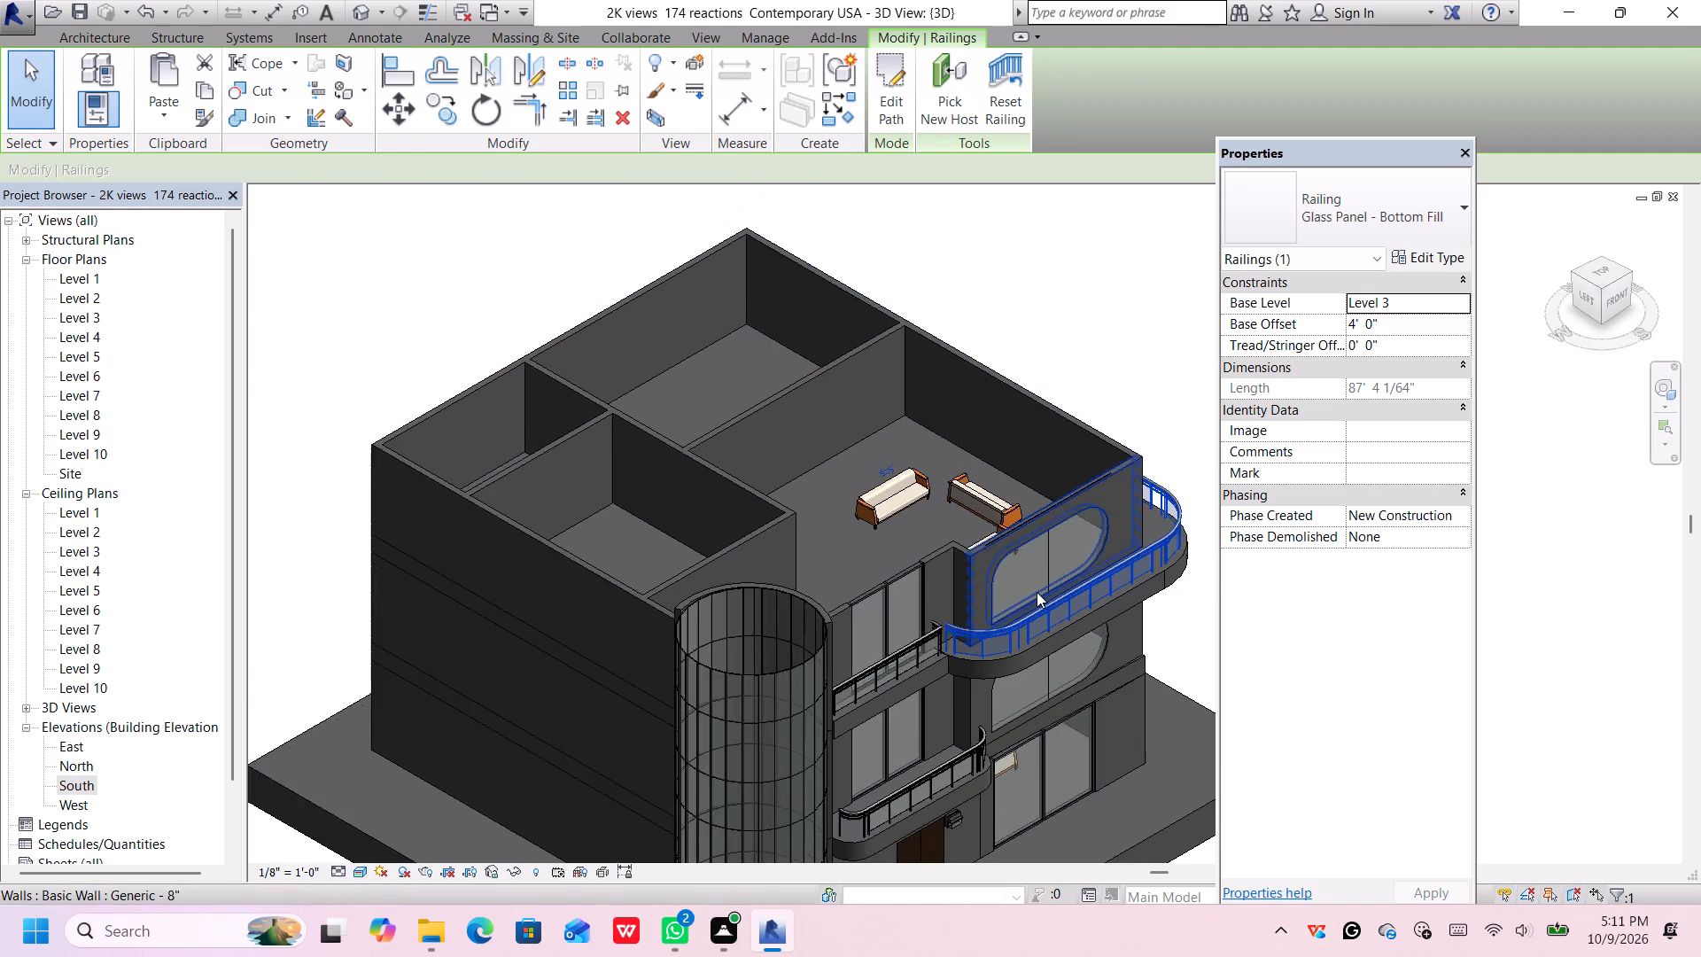
pyautogui.scroll(-1, 1037, 592)
pyautogui.moveTo(1049, 560); pyautogui.dragTo(865, 416, button='middle')
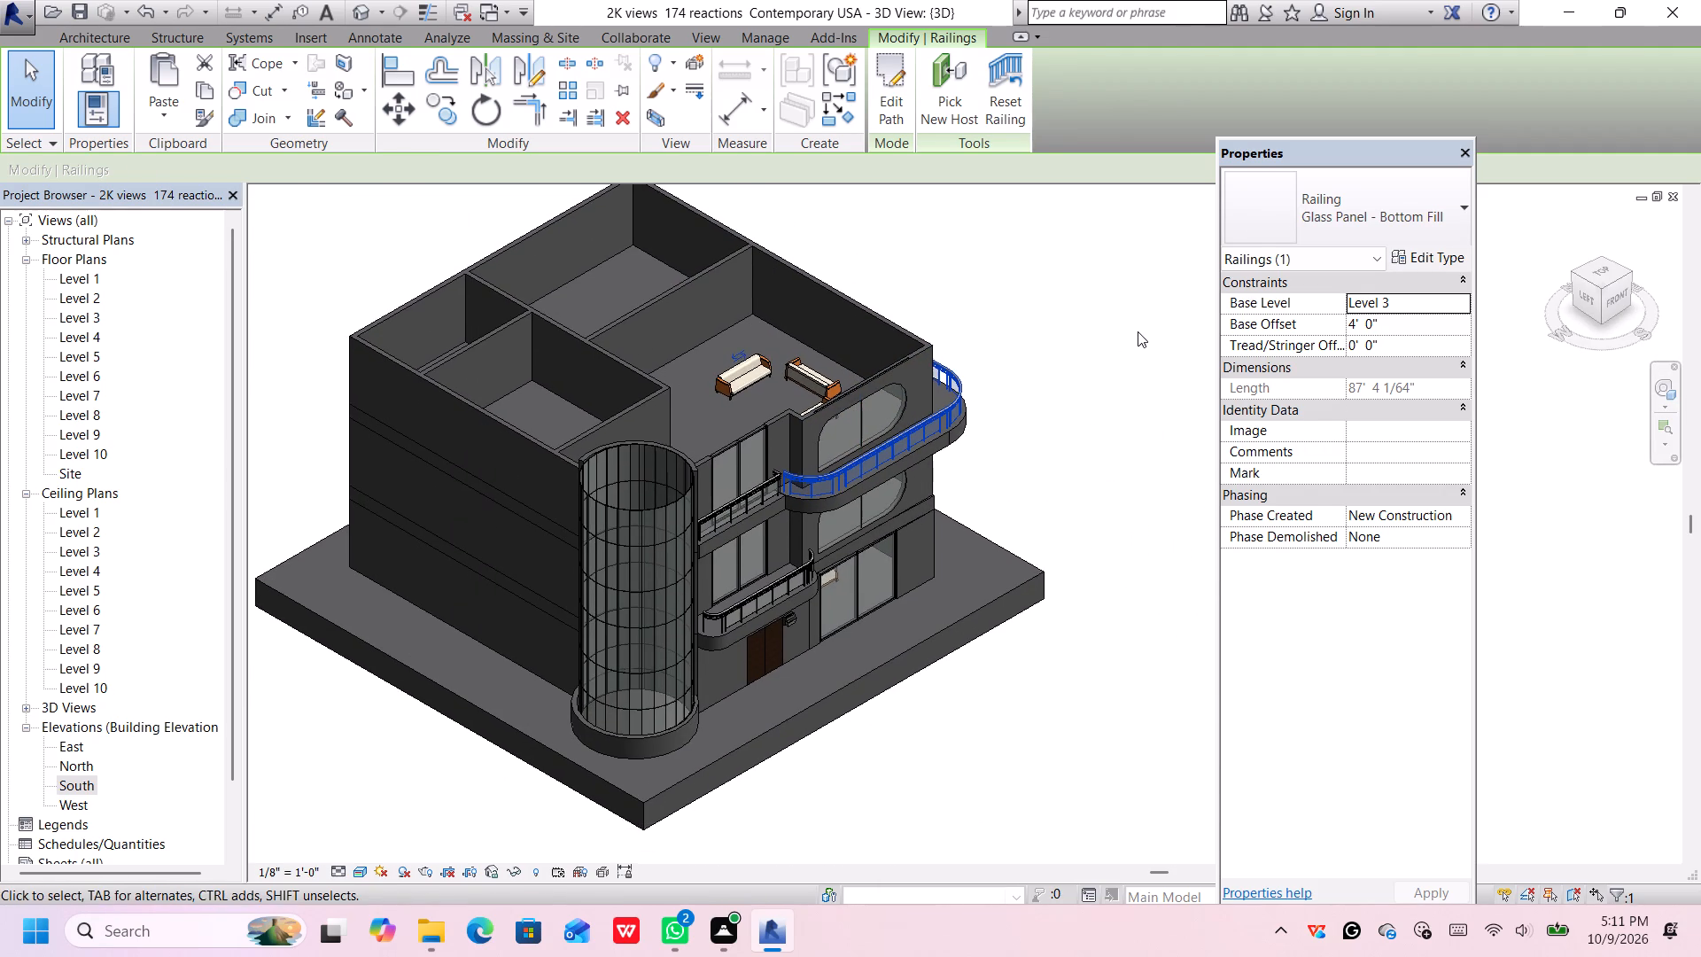
pyautogui.click(1138, 331)
pyautogui.scroll(2, 987, 294)
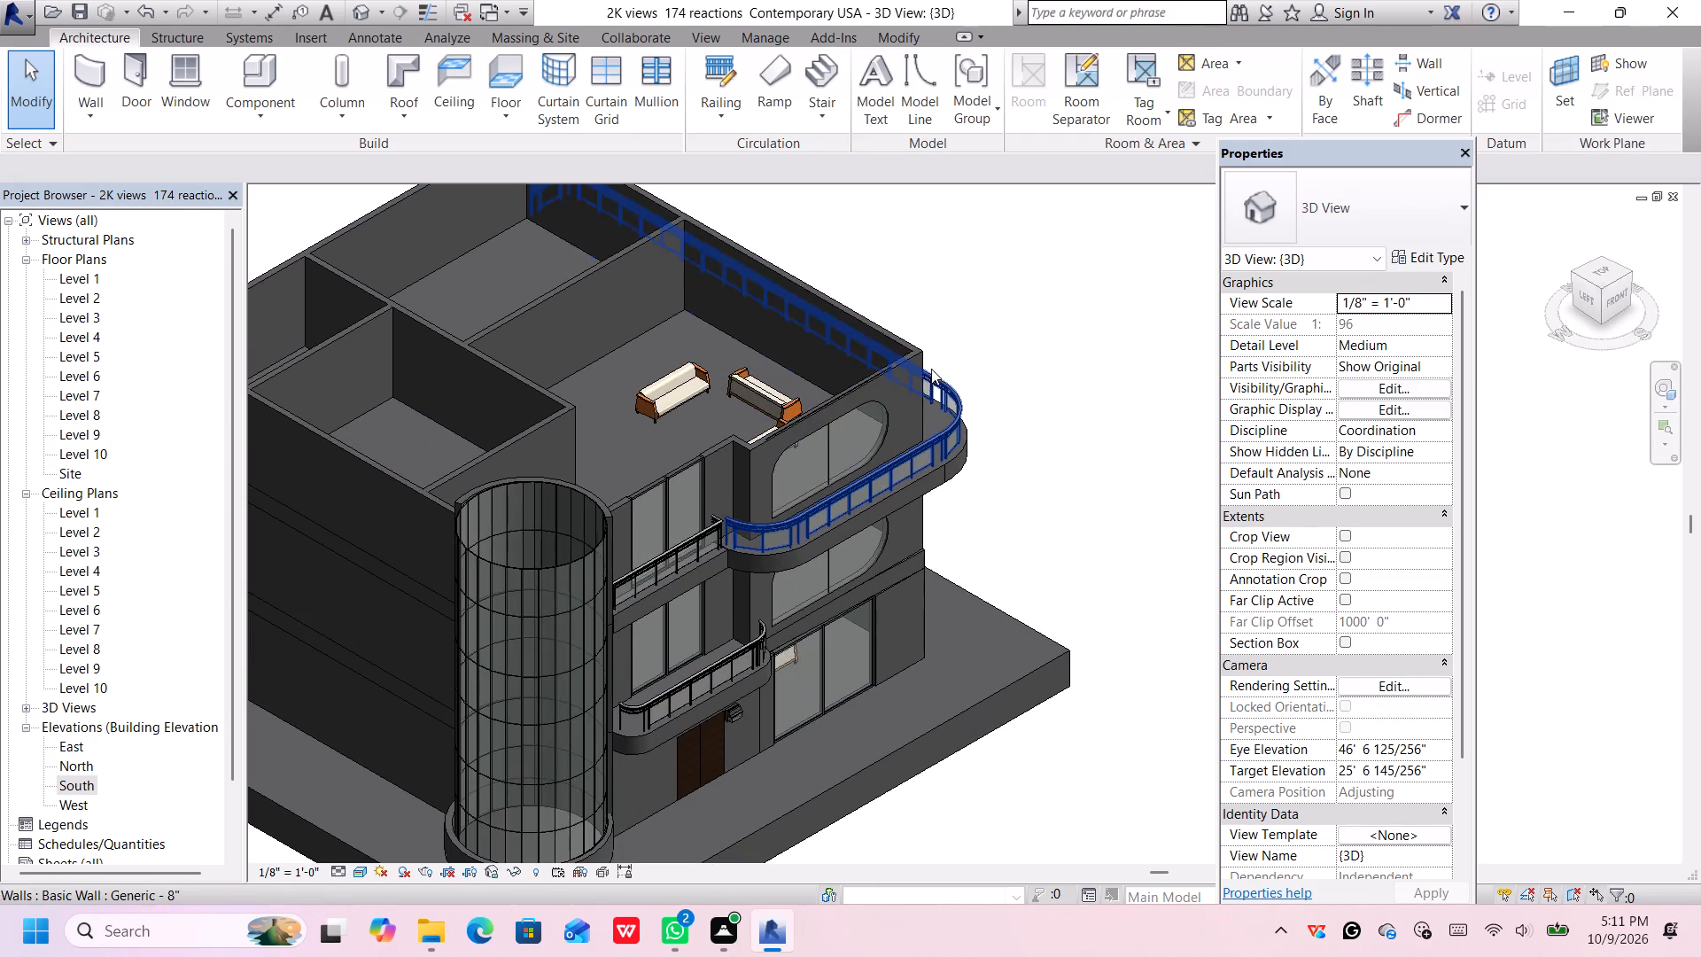
pyautogui.scroll(-2, 960, 347)
pyautogui.scroll(1, 960, 347)
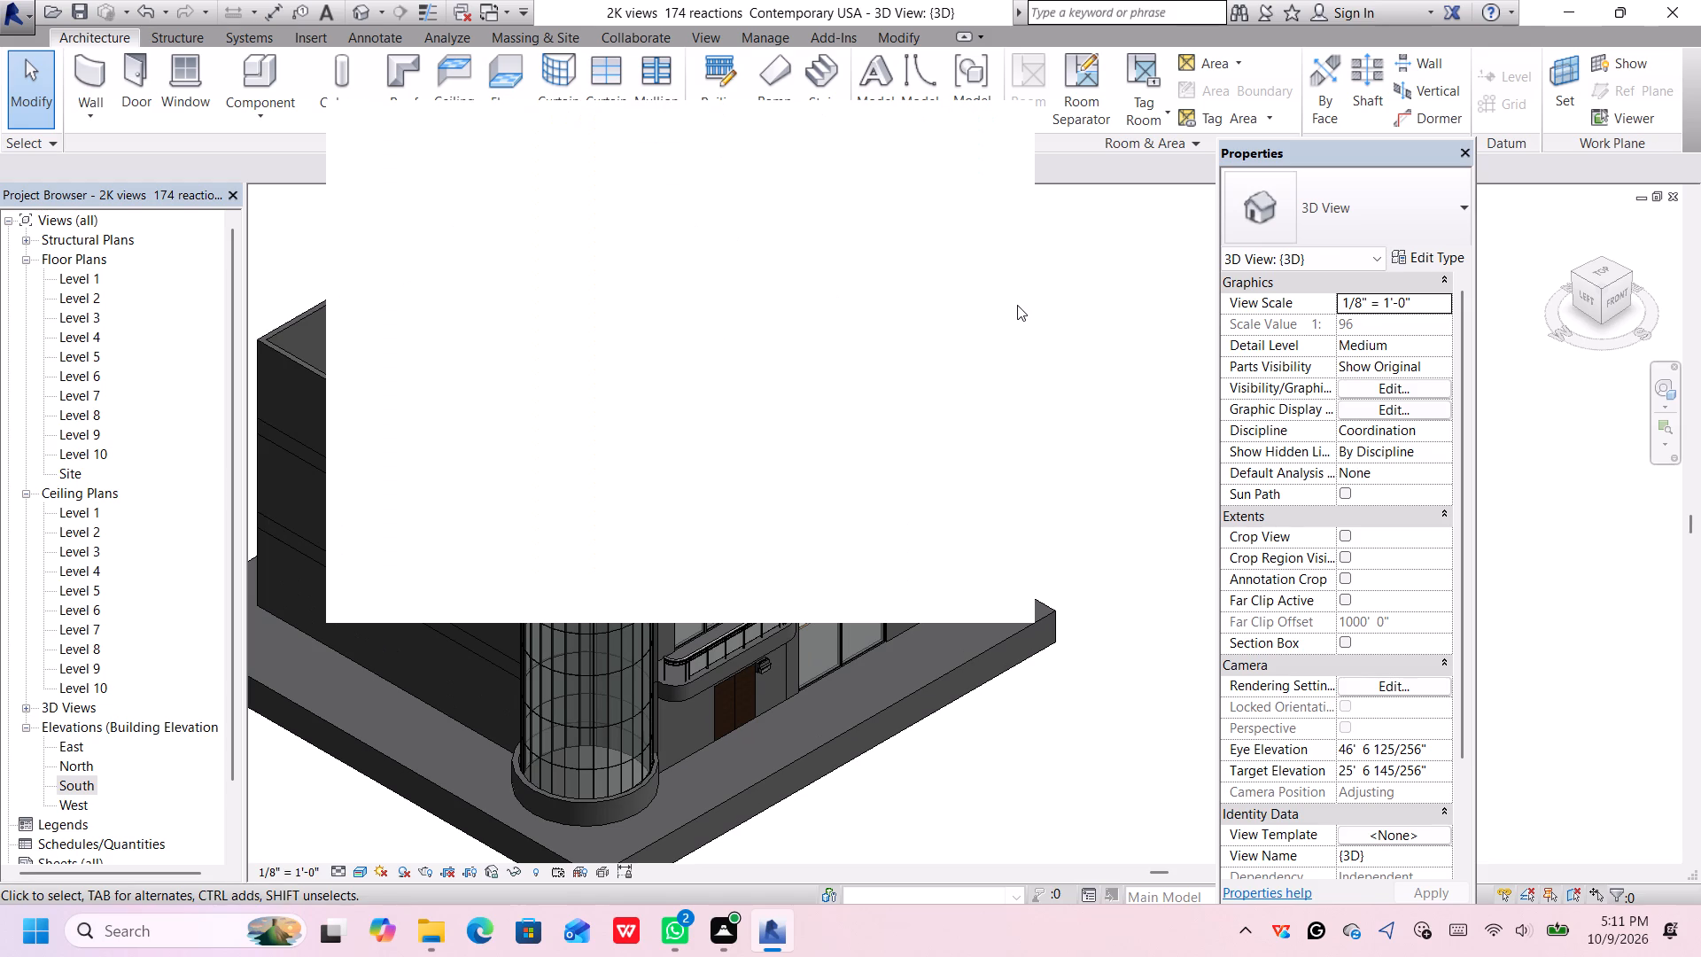
pyautogui.click(990, 125)
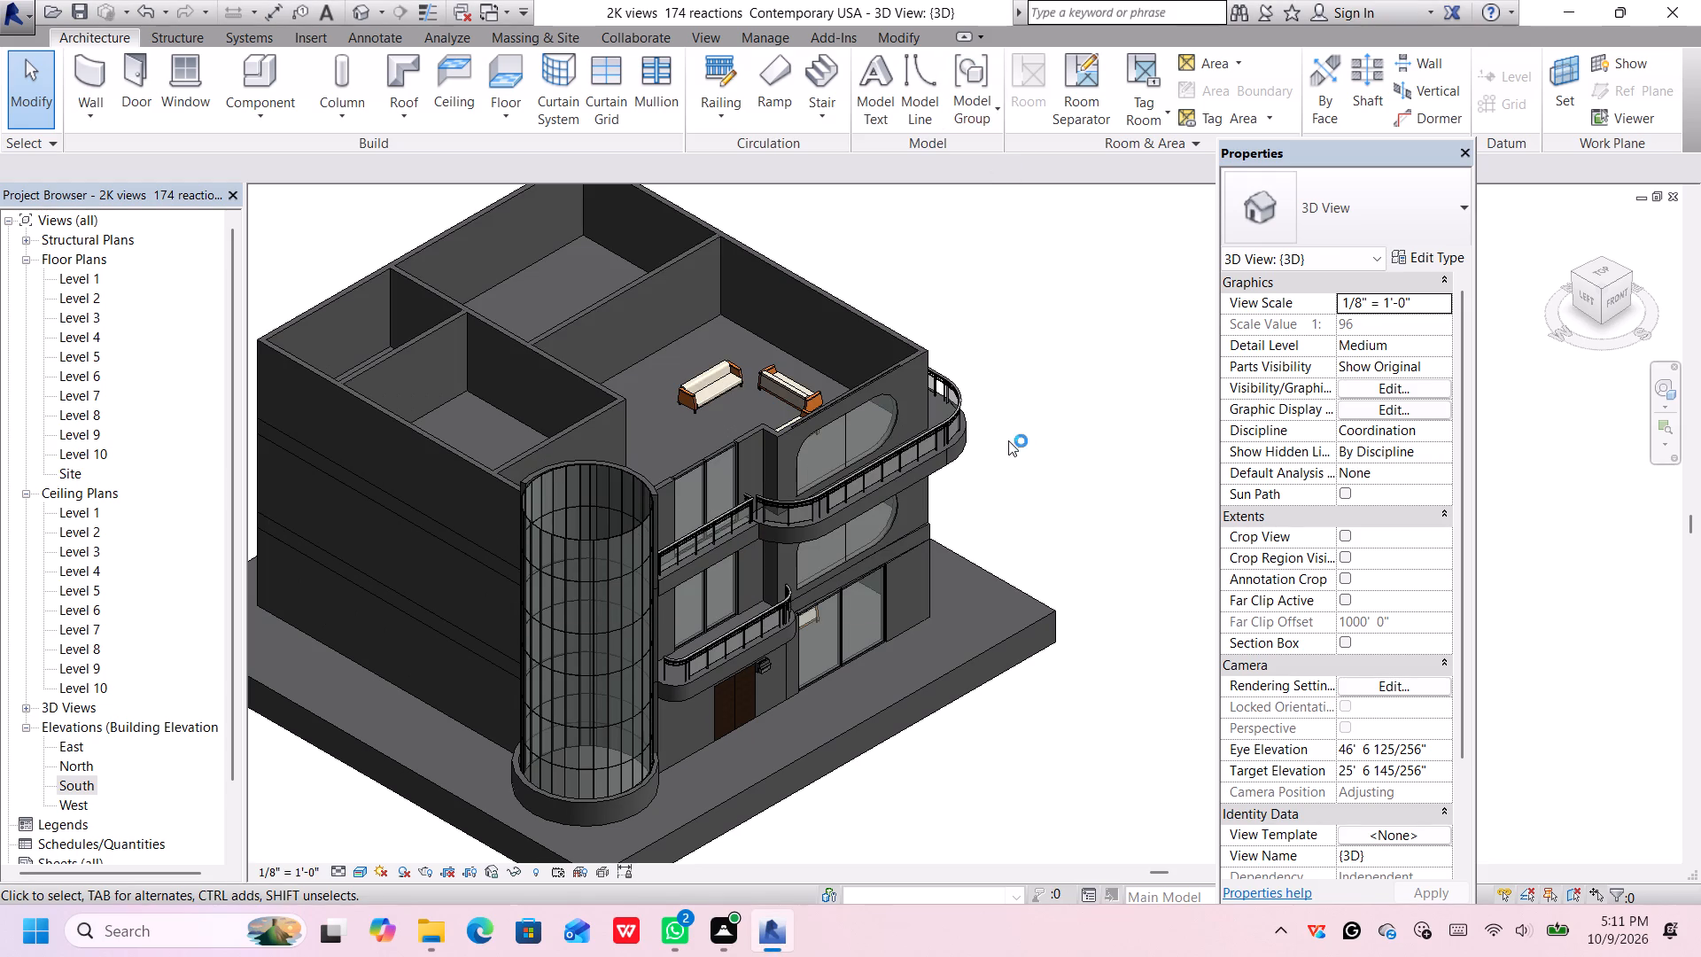
pyautogui.click(726, 945)
pyautogui.scroll(-5, 1055, 357)
pyautogui.moveTo(1064, 348); pyautogui.dragTo(1046, 422, button='middle')
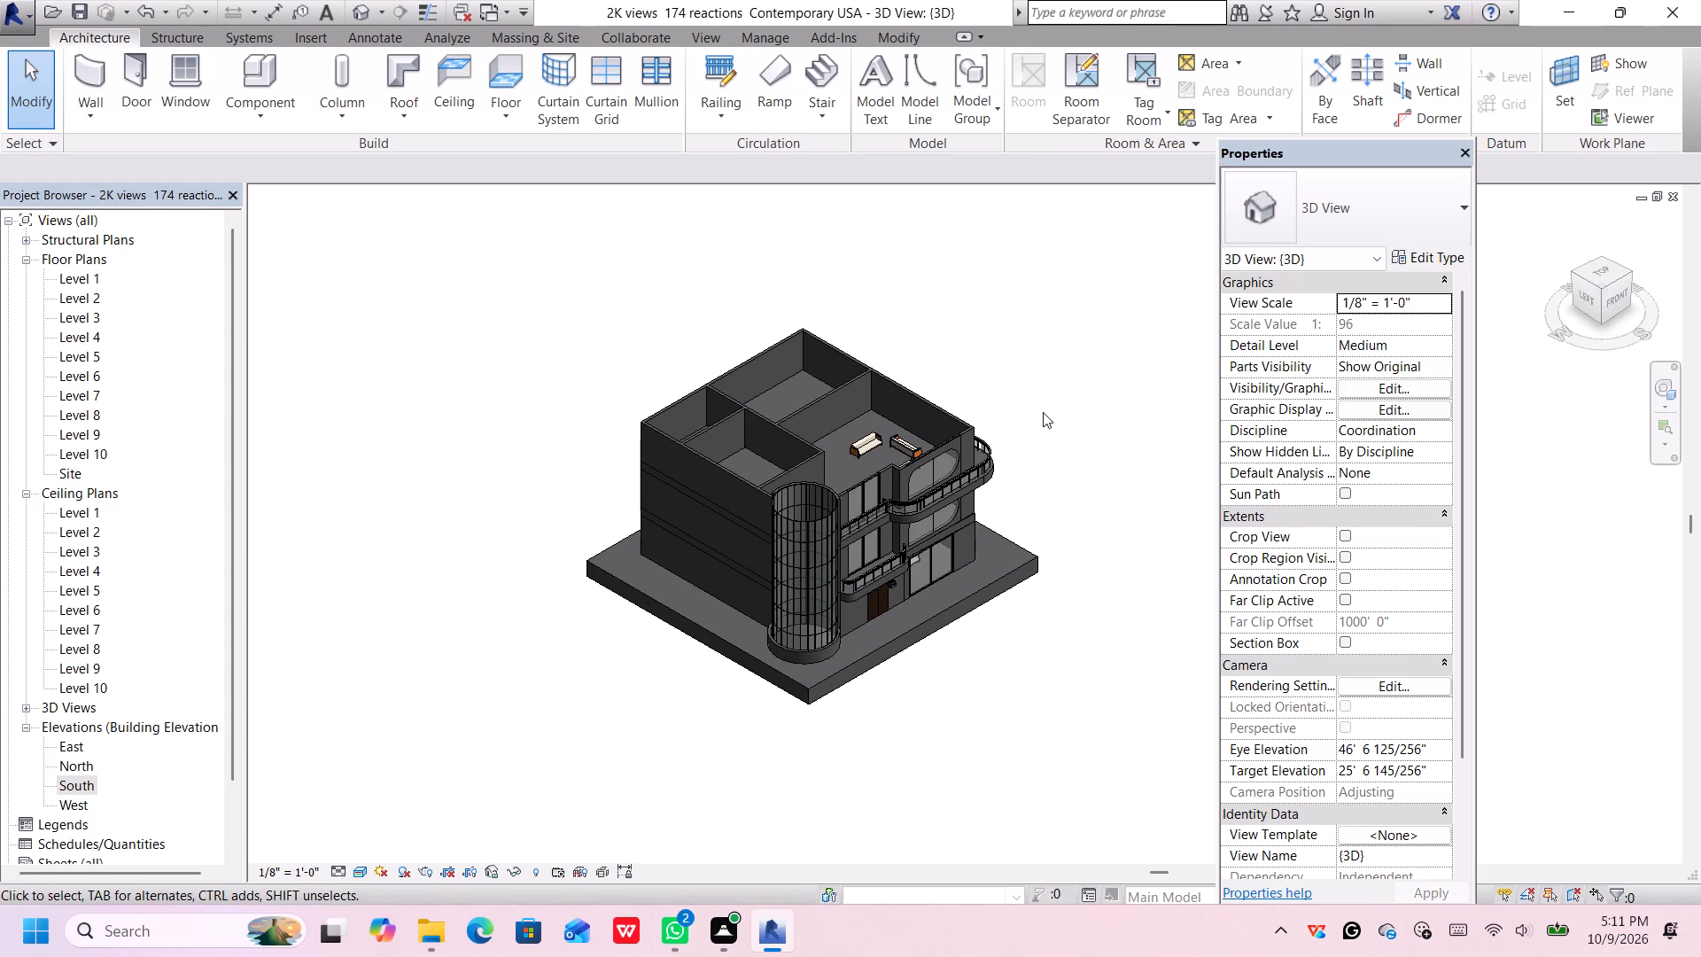
pyautogui.moveTo(1043, 413); pyautogui.dragTo(819, 360, button='middle')
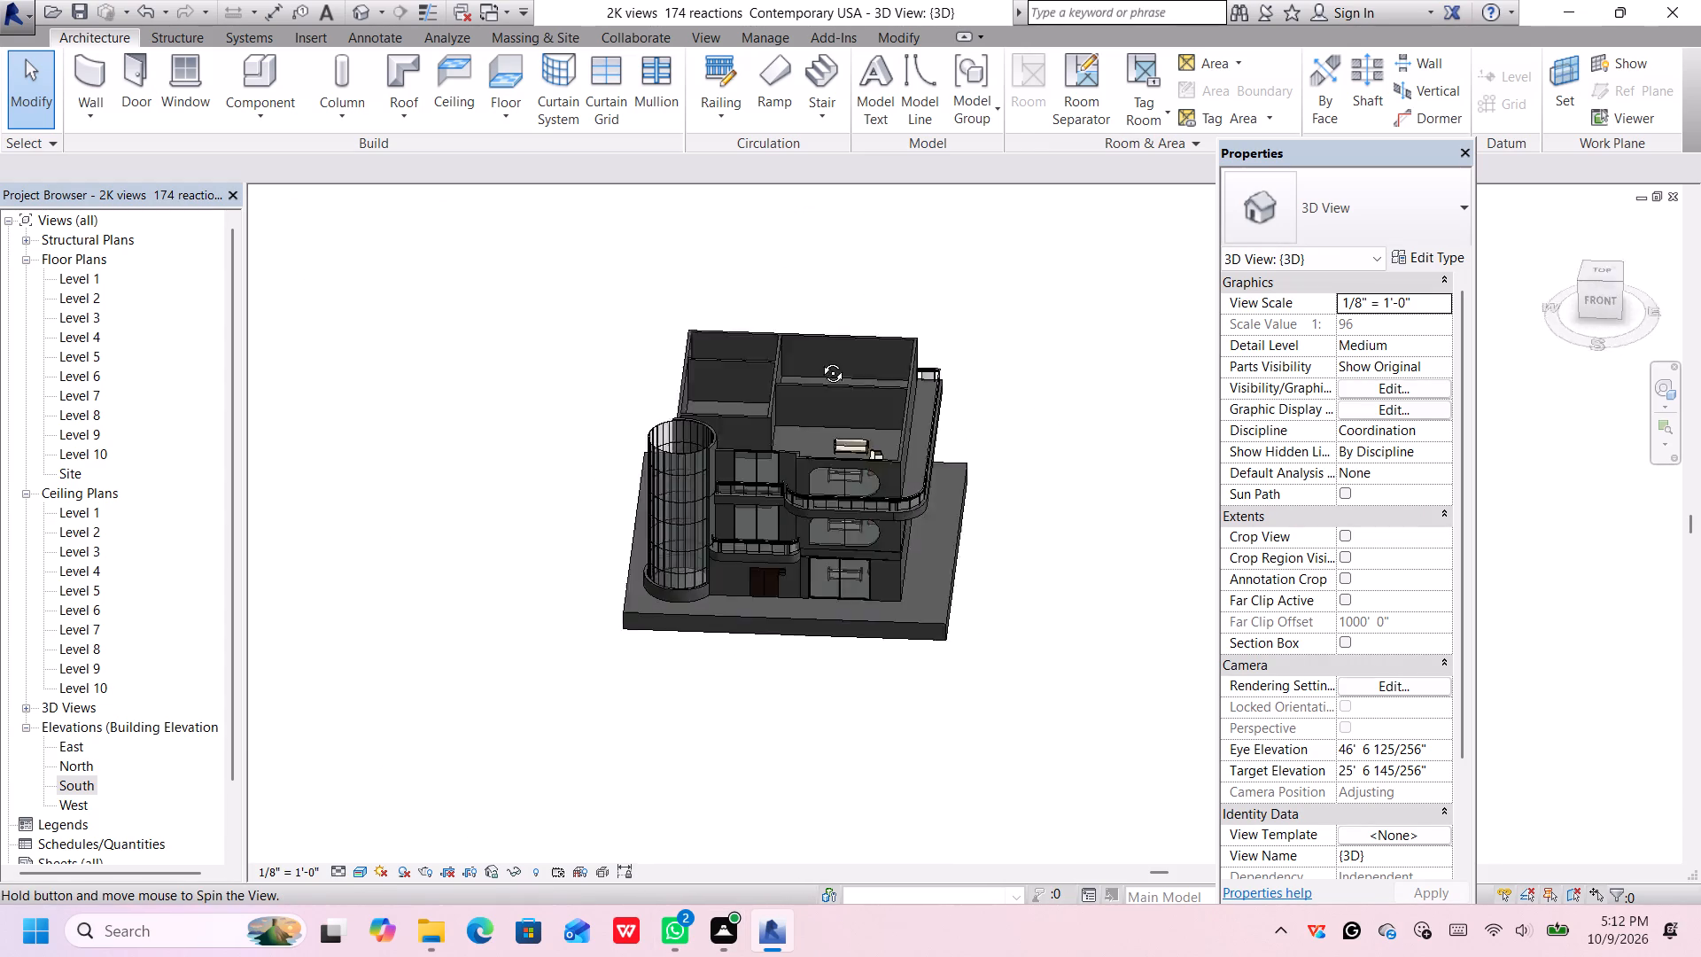
pyautogui.moveTo(819, 360); pyautogui.dragTo(874, 261, button='middle')
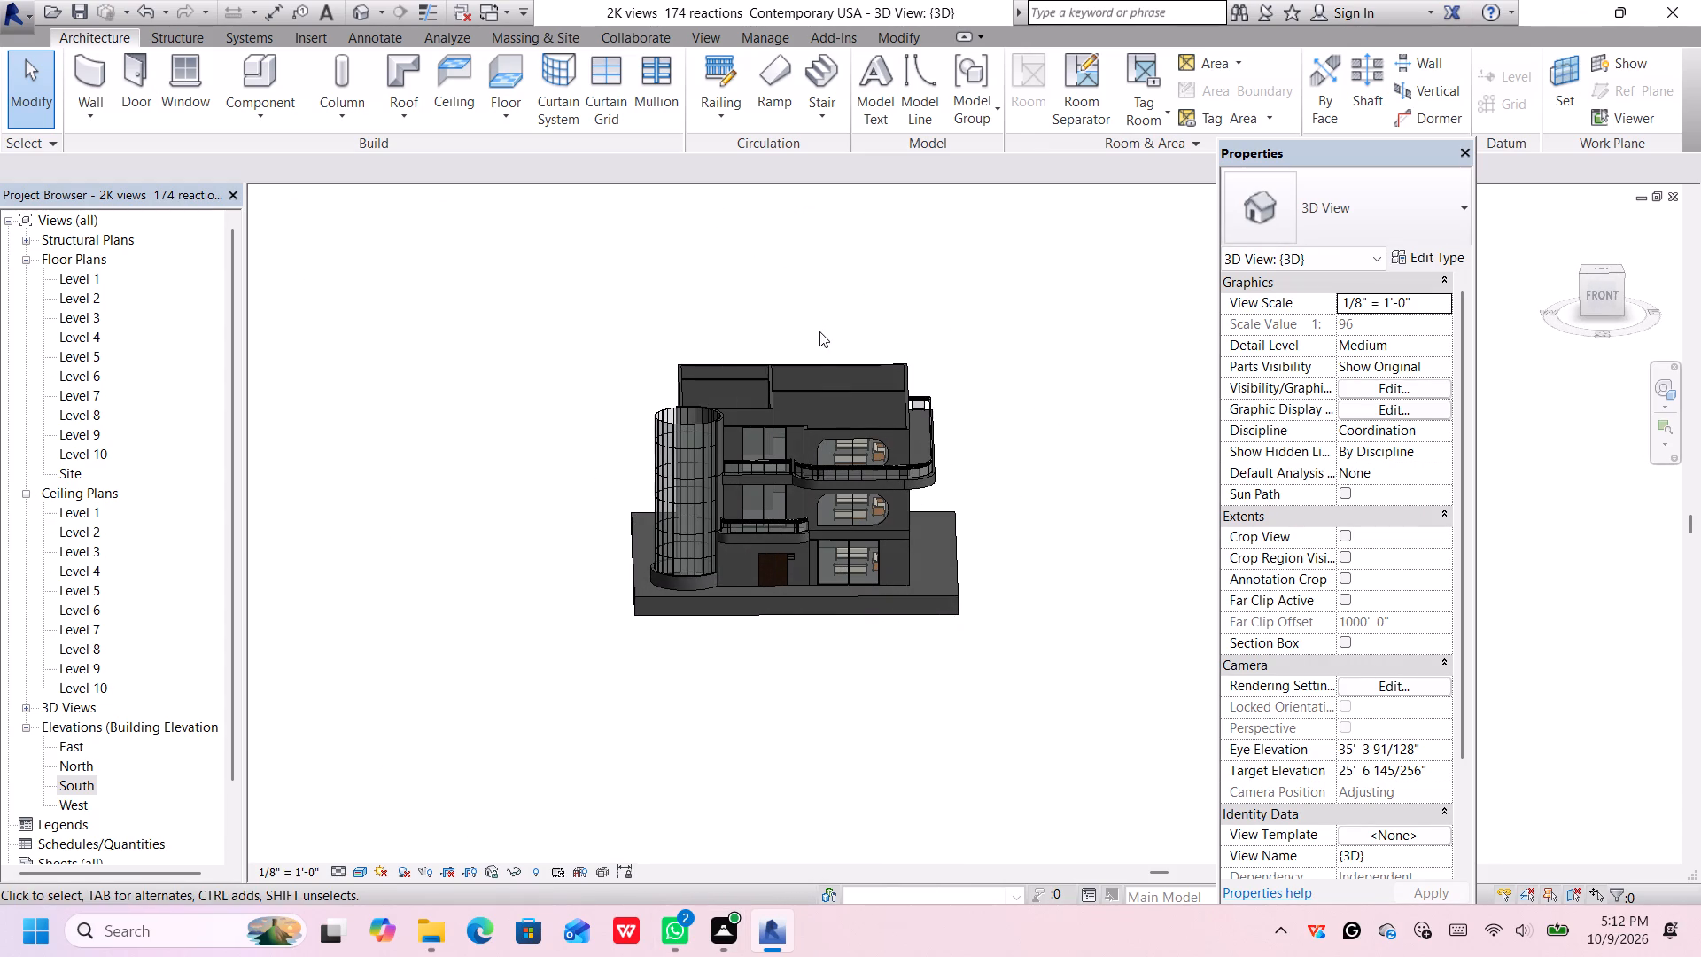
pyautogui.scroll(2, 625, 418)
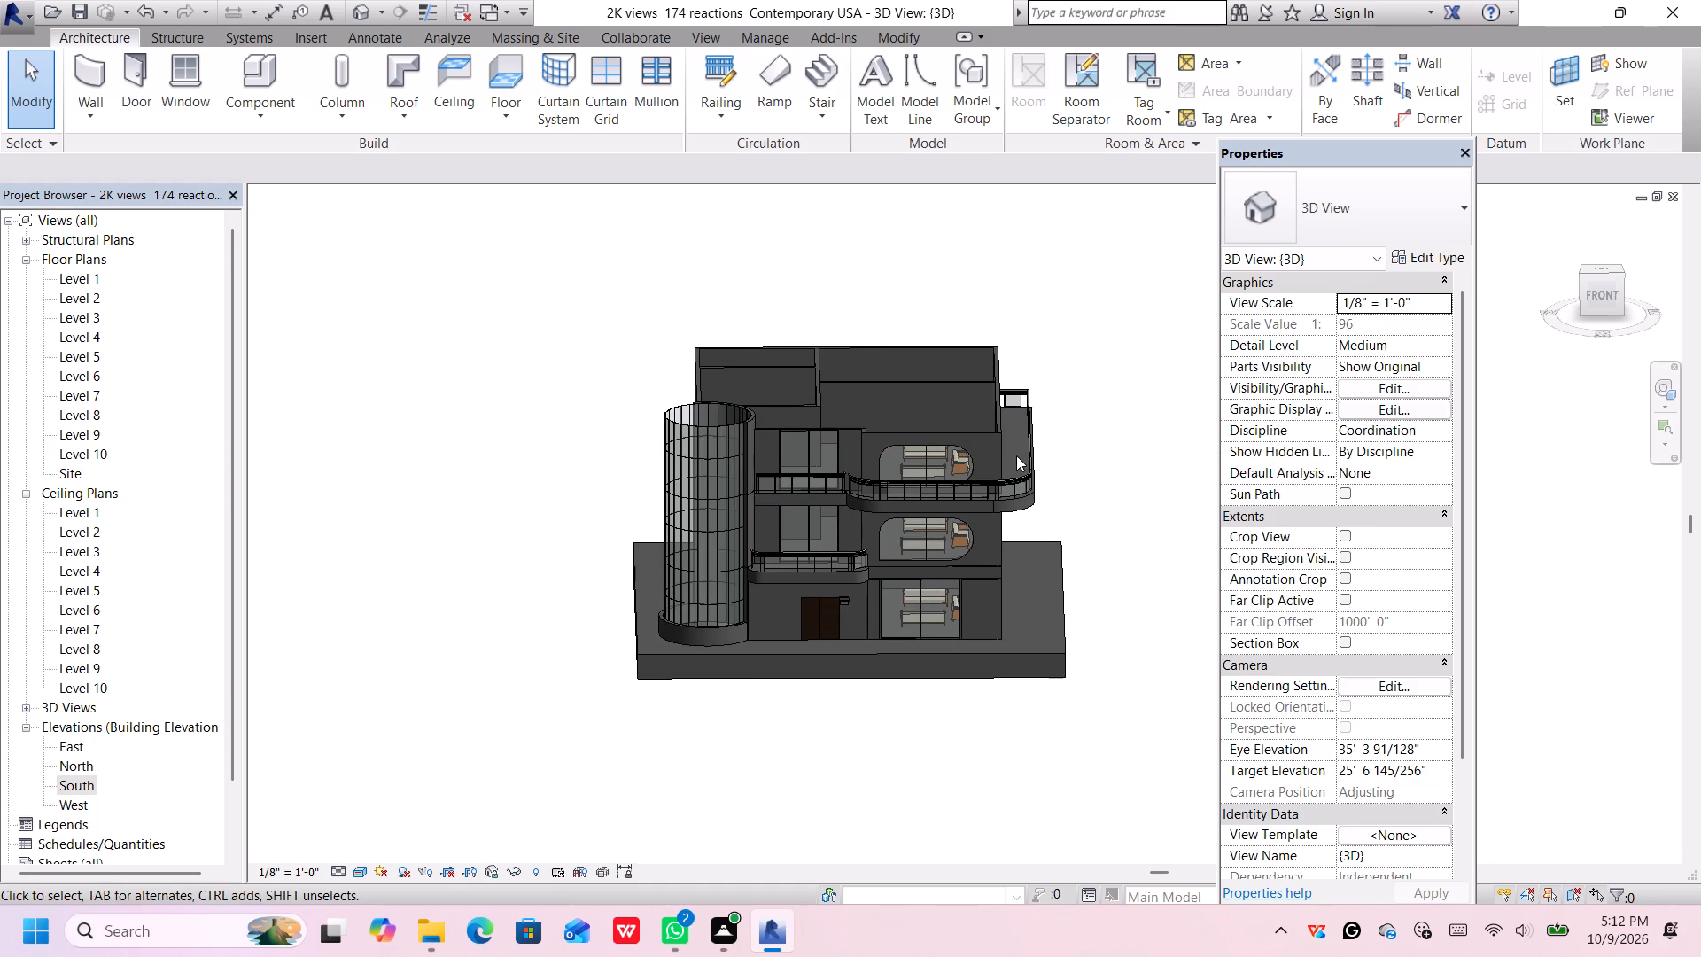
pyautogui.moveTo(1063, 430); pyautogui.dragTo(983, 355, button='middle')
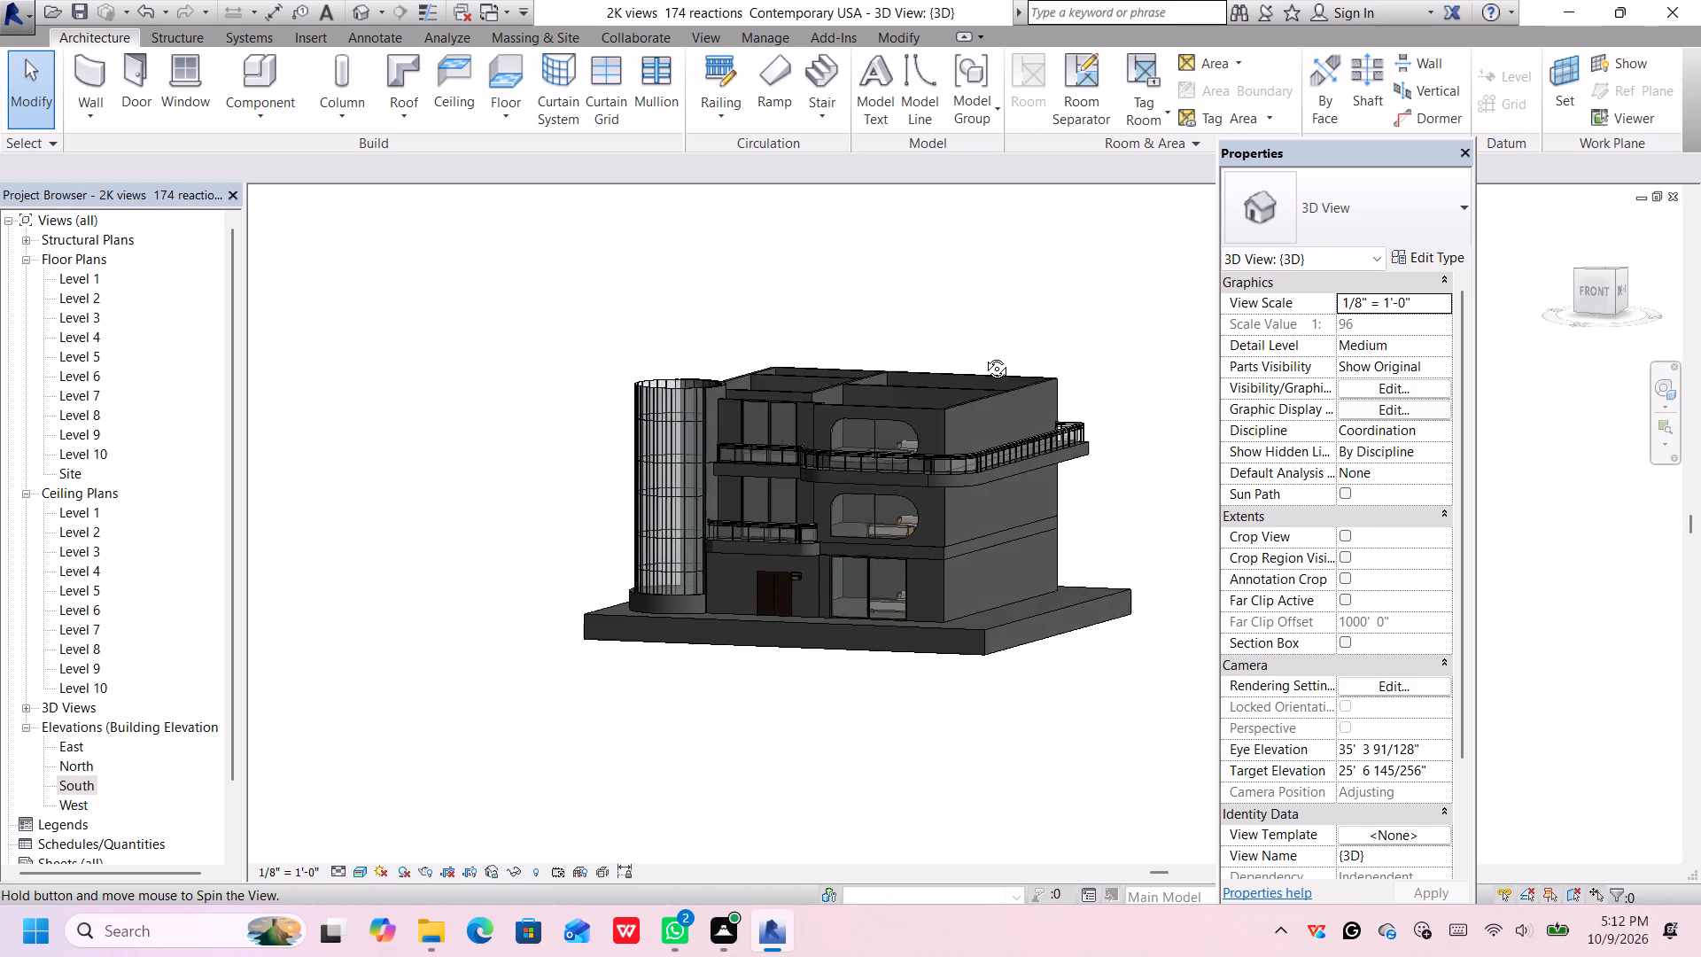
pyautogui.moveTo(983, 355); pyautogui.dragTo(1066, 357, button='middle')
pyautogui.scroll(1, 1042, 384)
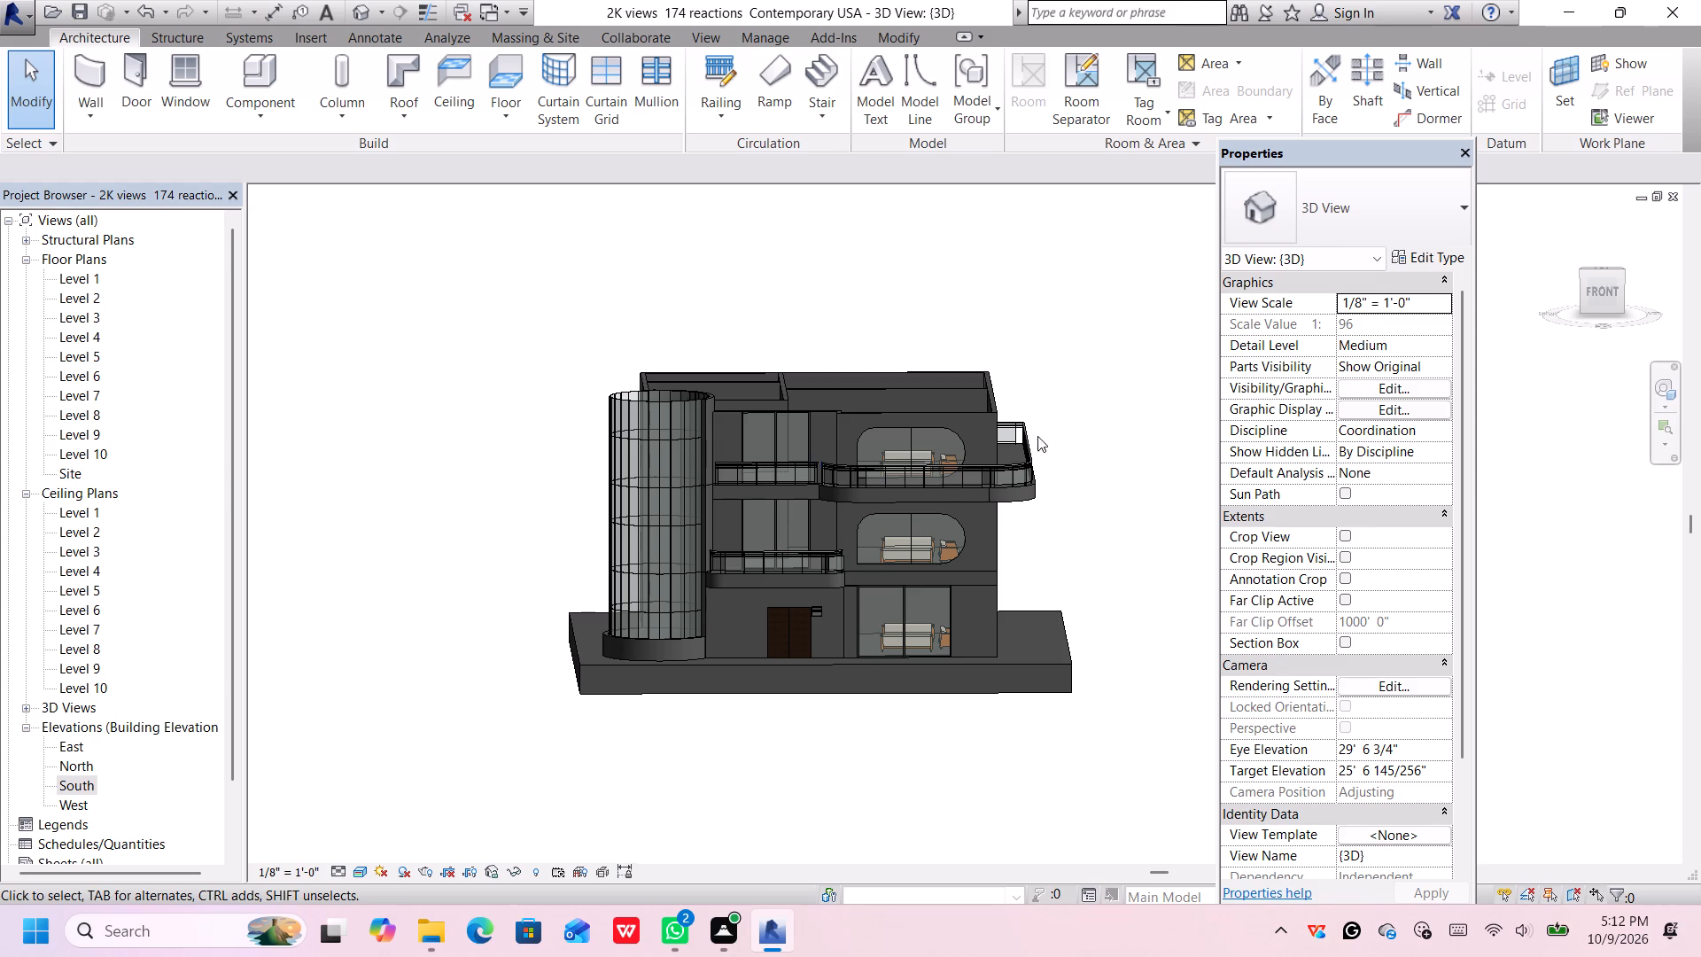
pyautogui.scroll(8, 840, 489)
pyautogui.scroll(-1, 820, 460)
pyautogui.moveTo(820, 458); pyautogui.dragTo(812, 519, button='middle')
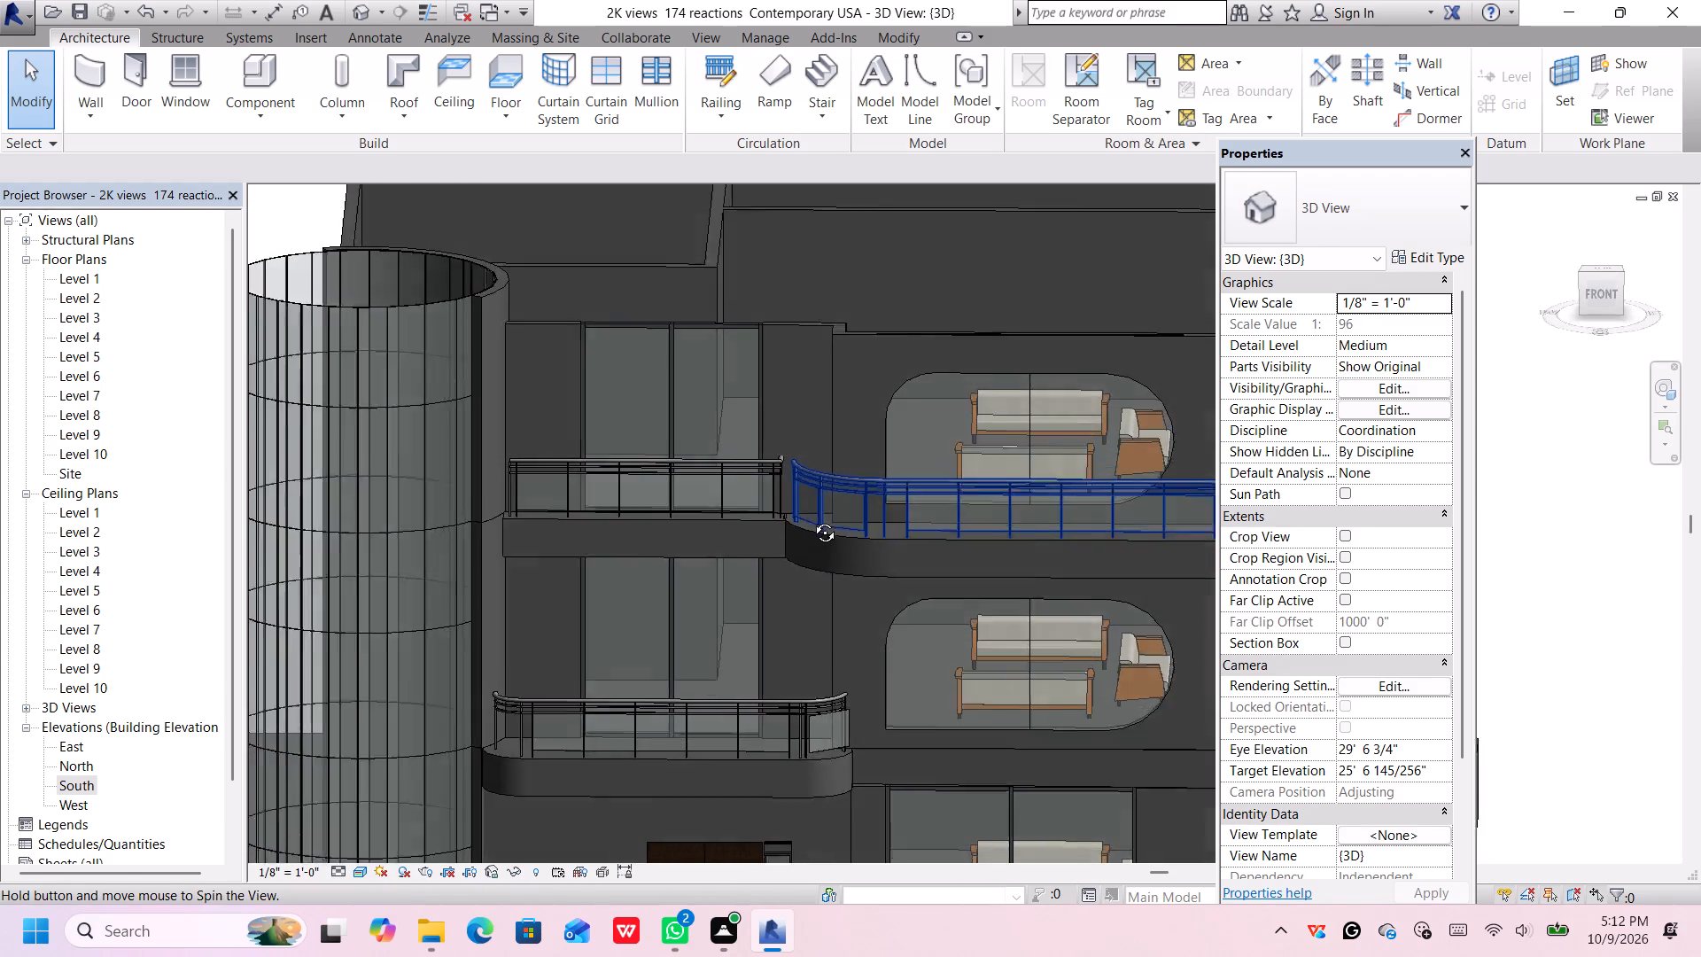
# Examine the top storey's front walls and the curved railing's junction with the recessed balcony from several 3D angles.
pyautogui.moveTo(812, 519); pyautogui.dragTo(811, 718, button='middle')
pyautogui.keyDown('shift'); pyautogui.scroll(1, 799, 577); pyautogui.keyUp('shift')
pyautogui.keyDown('shift'); pyautogui.scroll(1, 811, 718); pyautogui.keyUp('shift')
pyautogui.keyDown('shift'); pyautogui.scroll(1, 882, 638); pyautogui.keyUp('shift')
pyautogui.keyDown('shift'); pyautogui.scroll(-3, 882, 638); pyautogui.keyUp('shift')
pyautogui.keyDown('shift'); pyautogui.moveTo(882, 649); pyautogui.dragTo(878, 550, button='middle'); pyautogui.keyUp('shift')
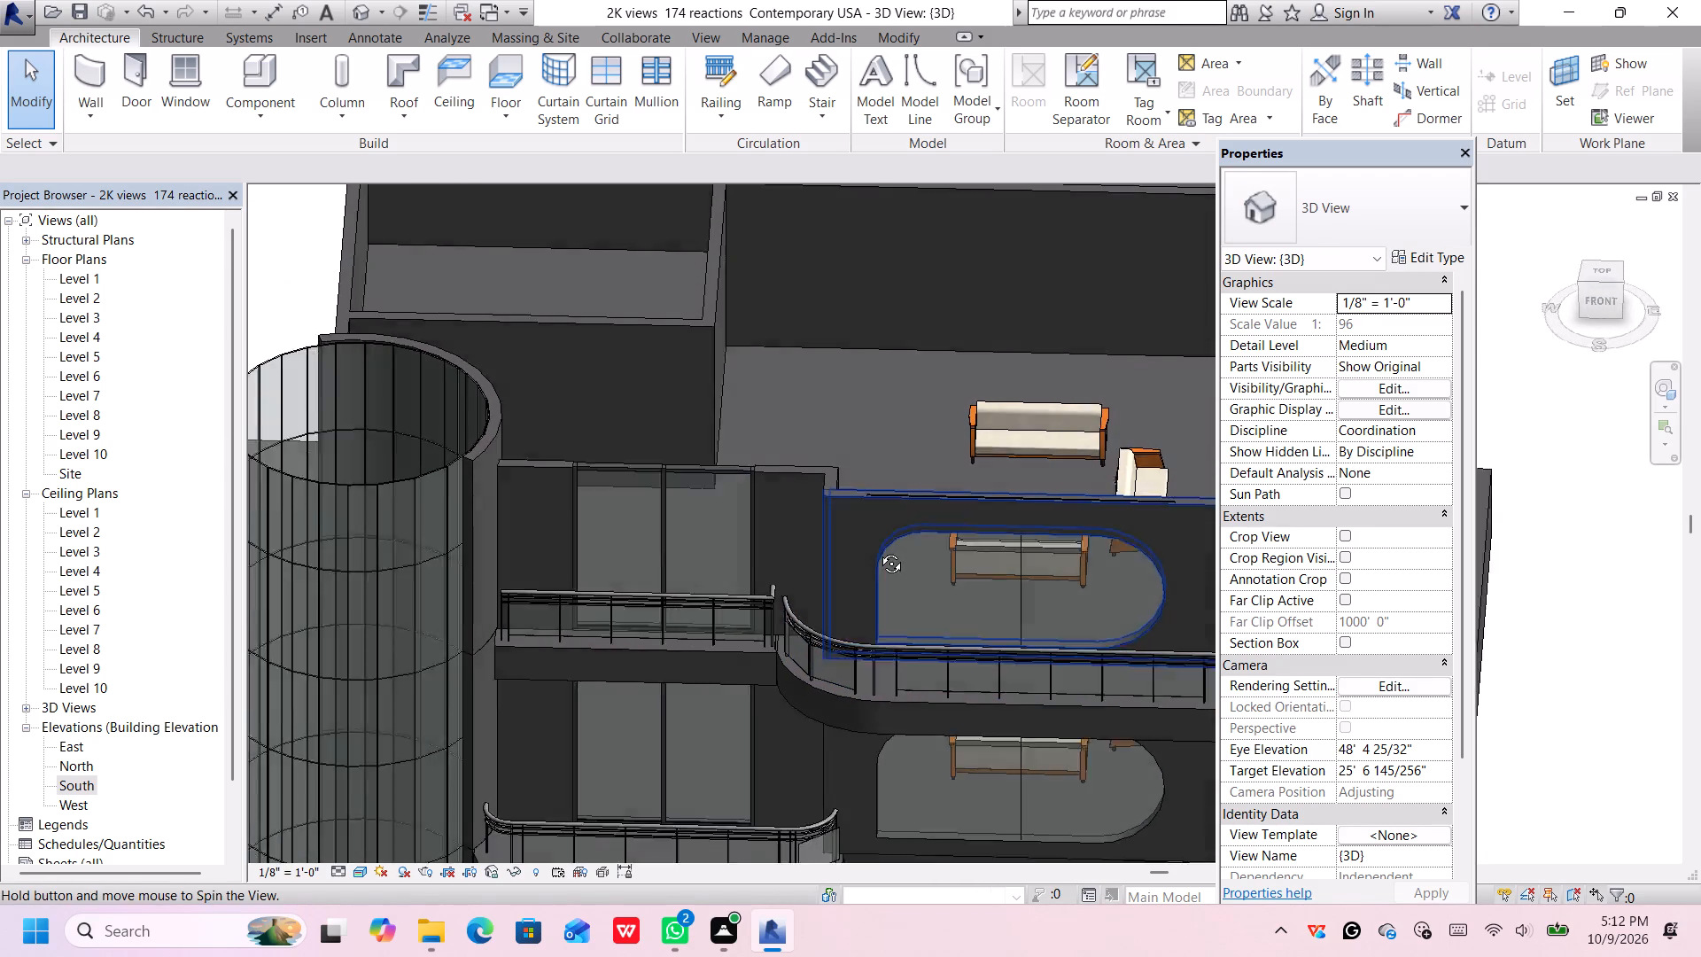
pyautogui.keyDown('shift'); pyautogui.moveTo(878, 550); pyautogui.dragTo(920, 766, button='middle'); pyautogui.keyUp('shift')
pyautogui.scroll(-8, 920, 766)
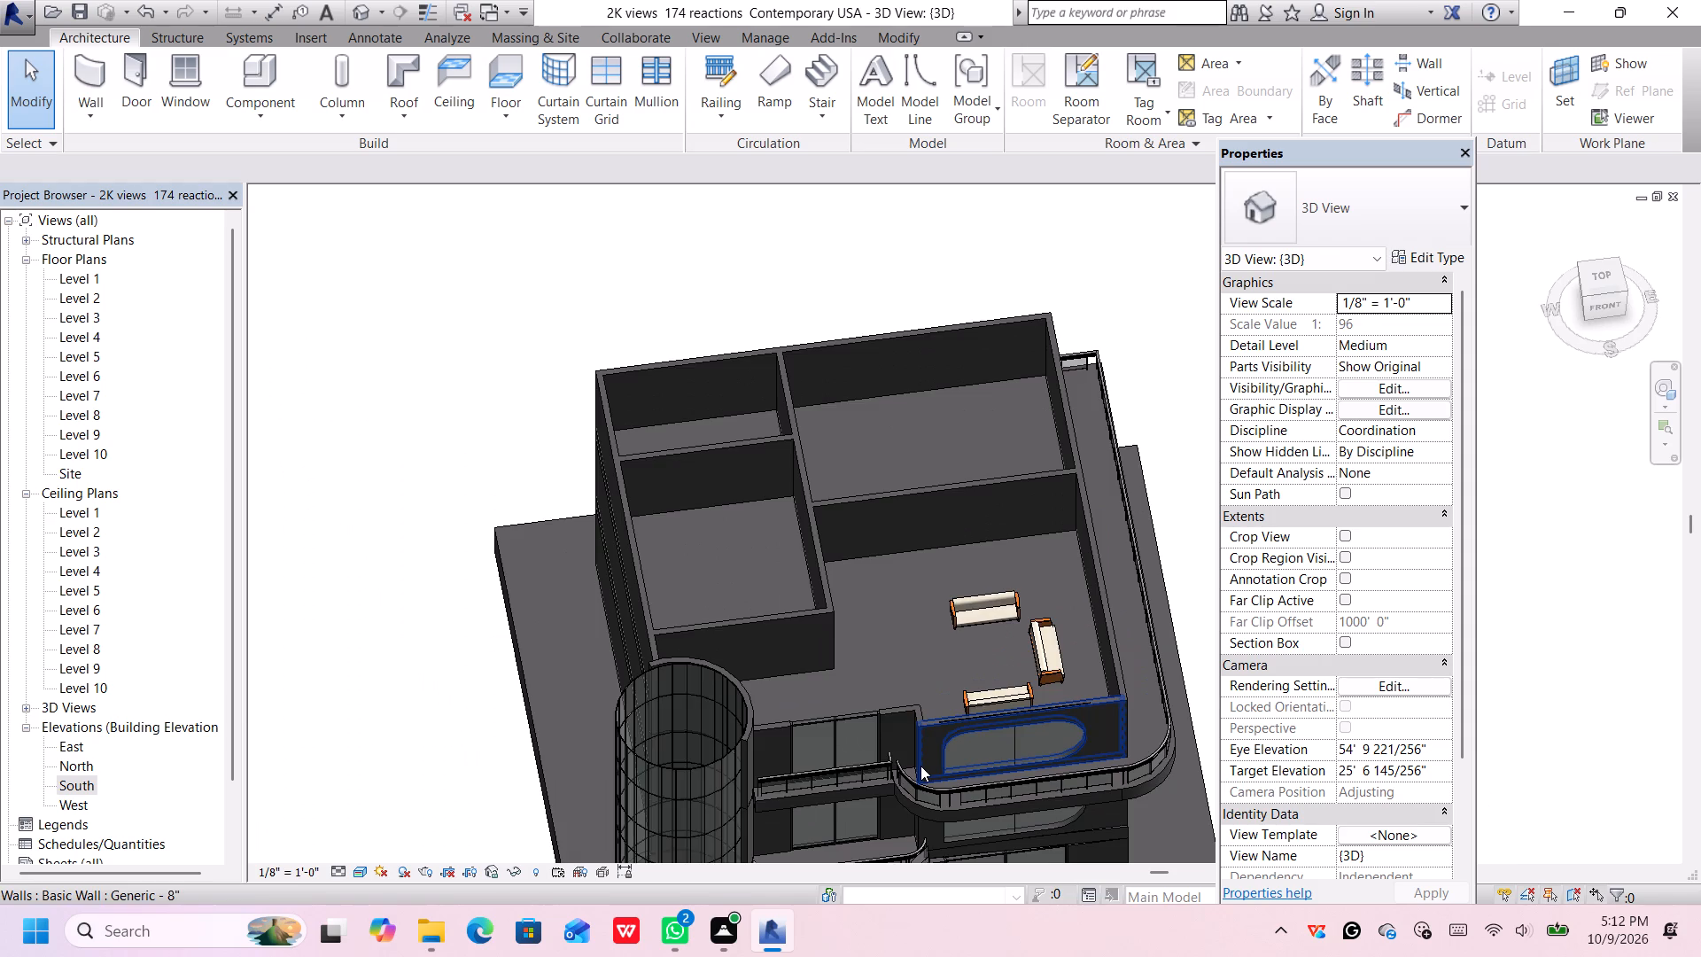
pyautogui.moveTo(920, 766); pyautogui.dragTo(866, 636, button='middle')
pyautogui.scroll(1, 866, 636)
pyautogui.keyDown('shift'); pyautogui.middleClick(866, 637); pyautogui.keyUp('shift')
pyautogui.keyDown('shift'); pyautogui.moveTo(866, 657); pyautogui.dragTo(866, 695, button='middle'); pyautogui.keyUp('shift')
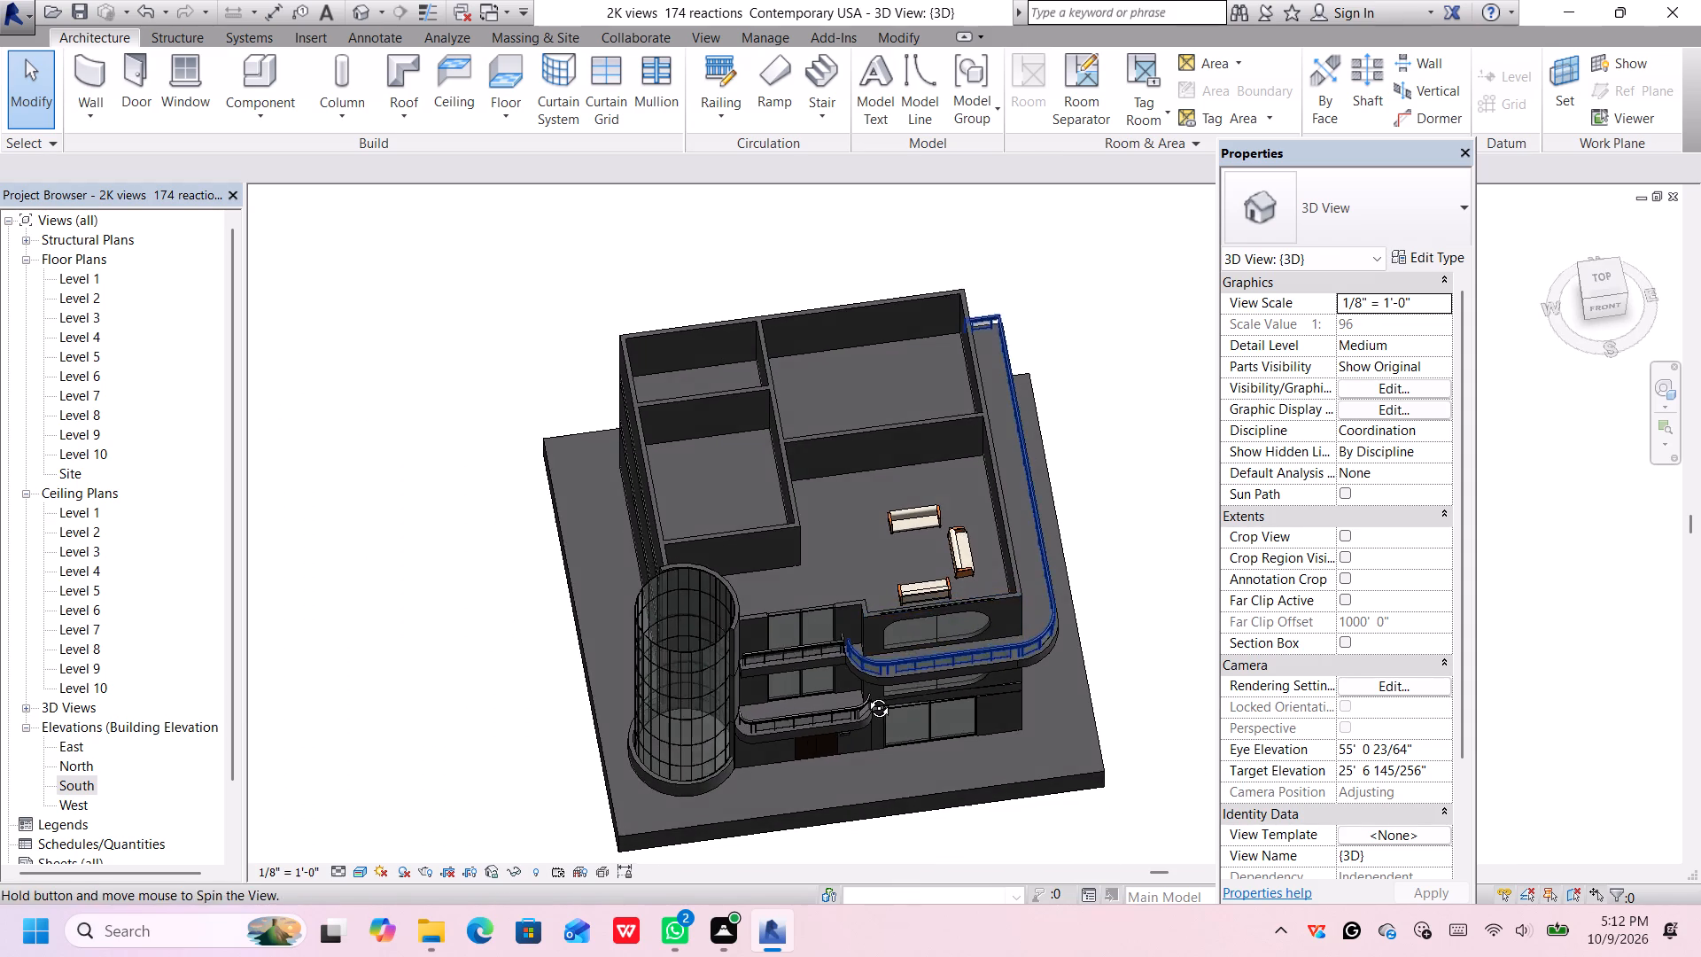
pyautogui.keyDown('shift'); pyautogui.moveTo(866, 695); pyautogui.dragTo(870, 792, button='middle'); pyautogui.keyUp('shift')
pyautogui.keyDown('shift'); pyautogui.moveTo(870, 796); pyautogui.dragTo(874, 815, button='middle'); pyautogui.keyUp('shift')
pyautogui.keyDown('shift'); pyautogui.scroll(9, 849, 659); pyautogui.keyUp('shift')
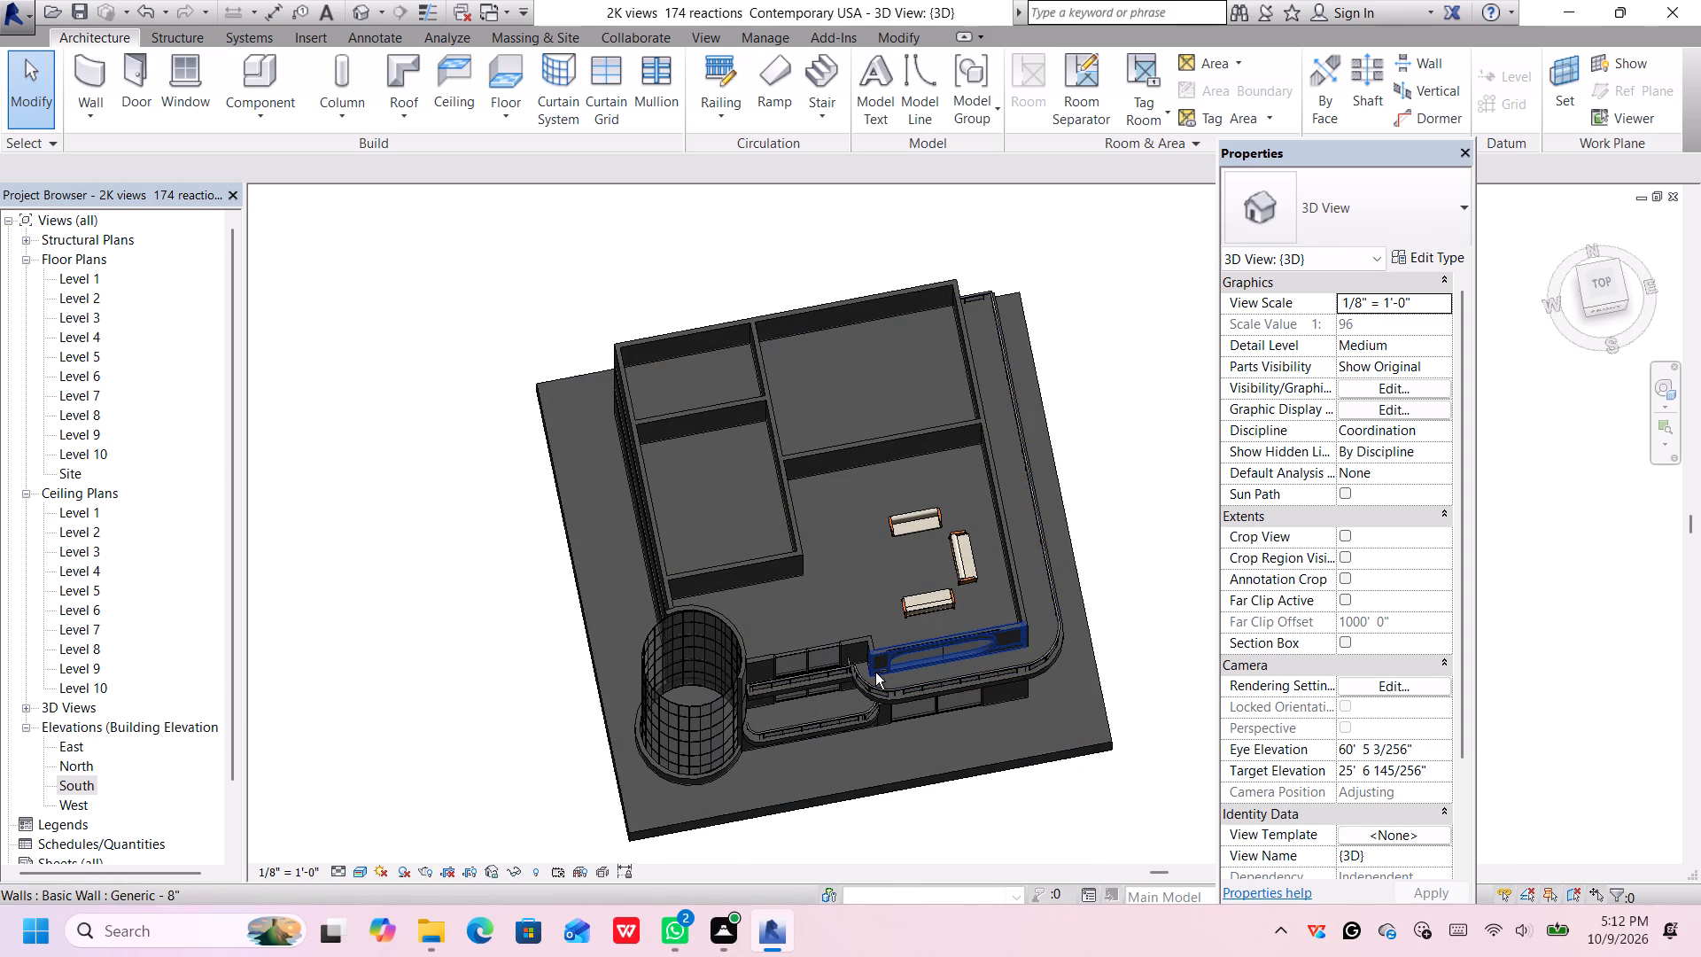
pyautogui.scroll(2, 880, 671)
pyautogui.moveTo(878, 672); pyautogui.dragTo(822, 597, button='middle')
pyautogui.scroll(4, 819, 597)
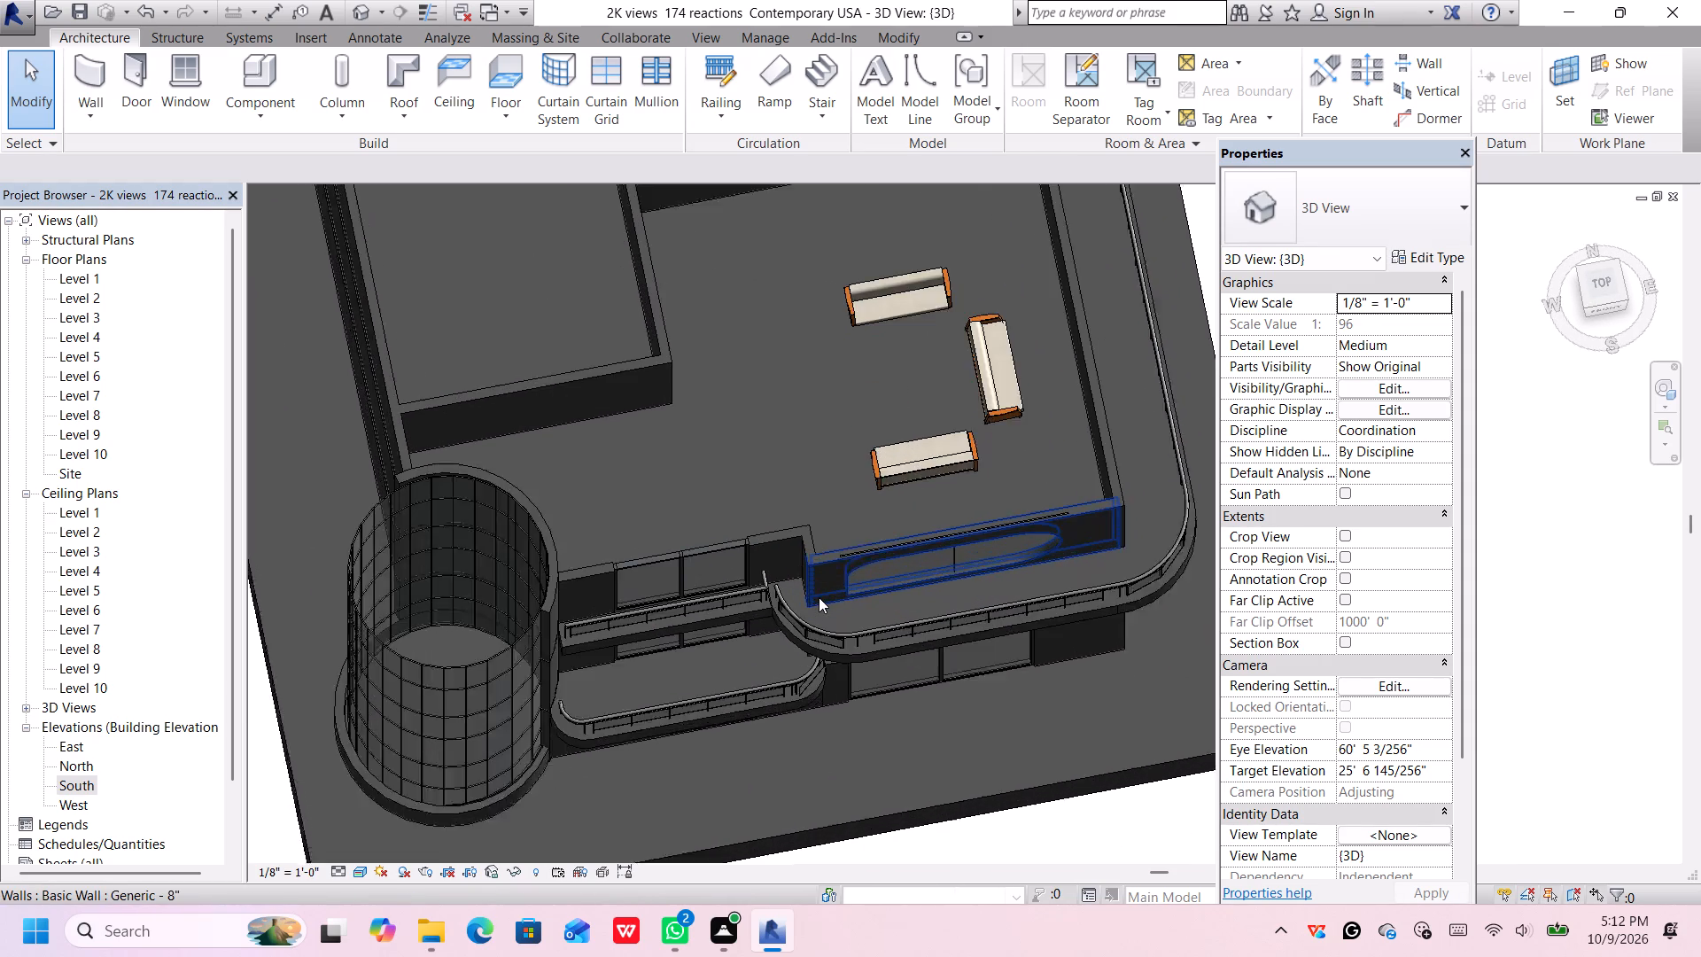
pyautogui.scroll(5, 819, 597)
pyautogui.moveTo(817, 599); pyautogui.dragTo(758, 515, button='middle')
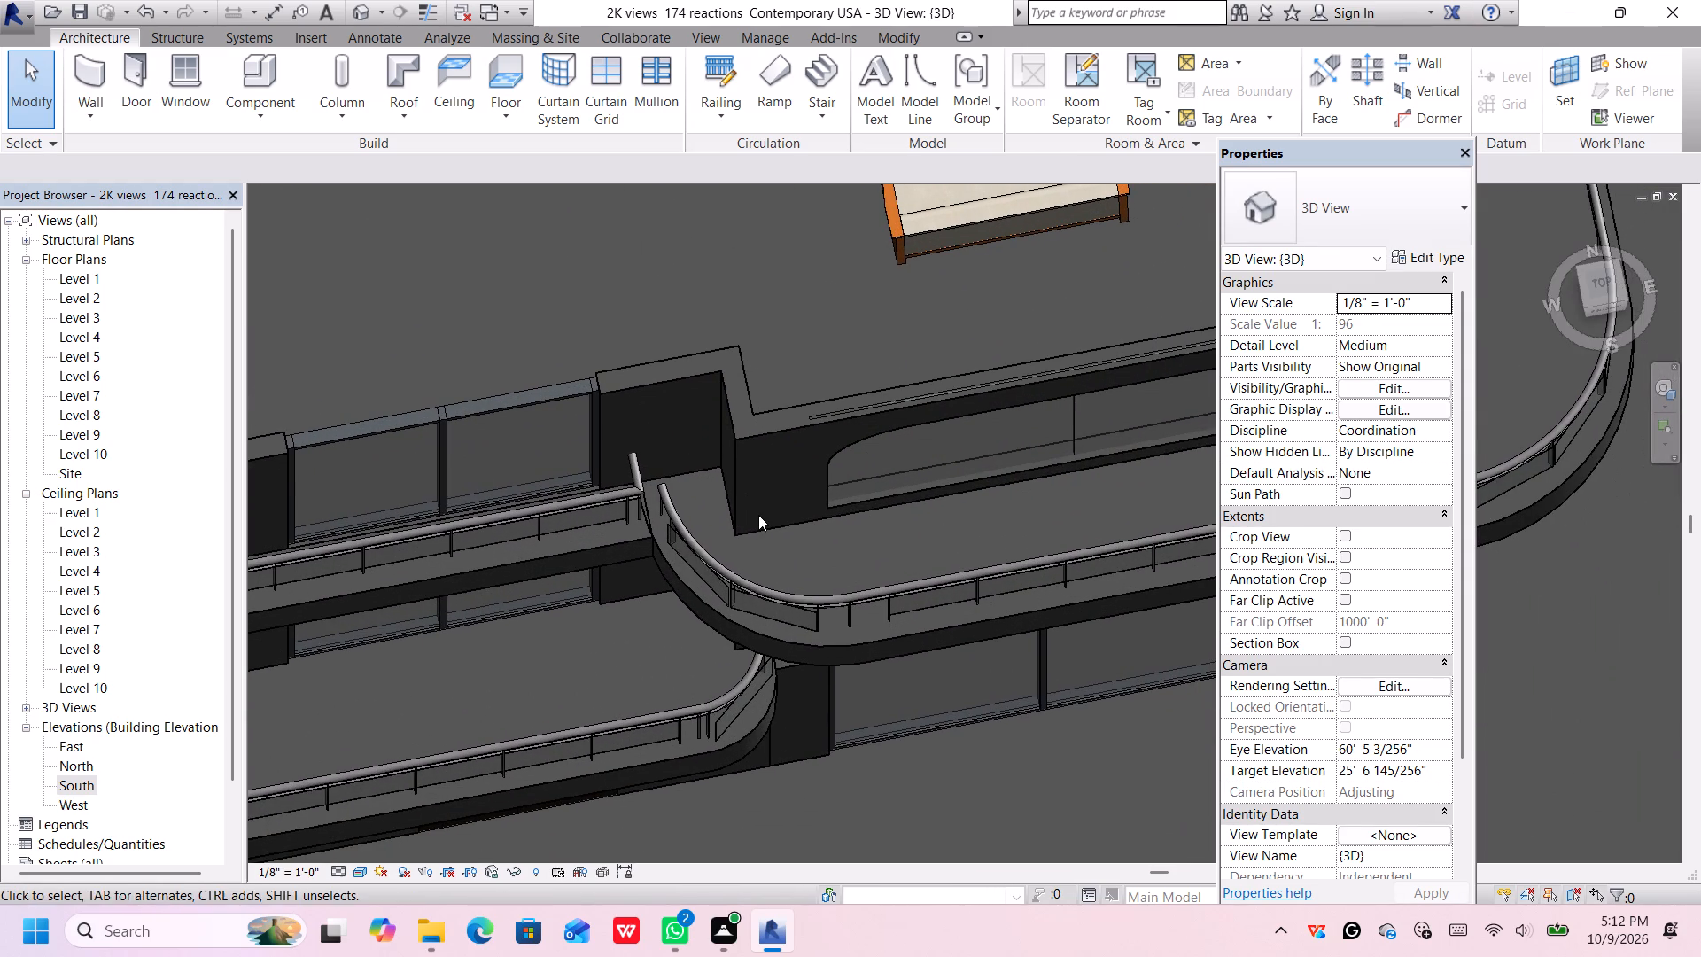
pyautogui.moveTo(755, 520); pyautogui.dragTo(741, 659, button='middle')
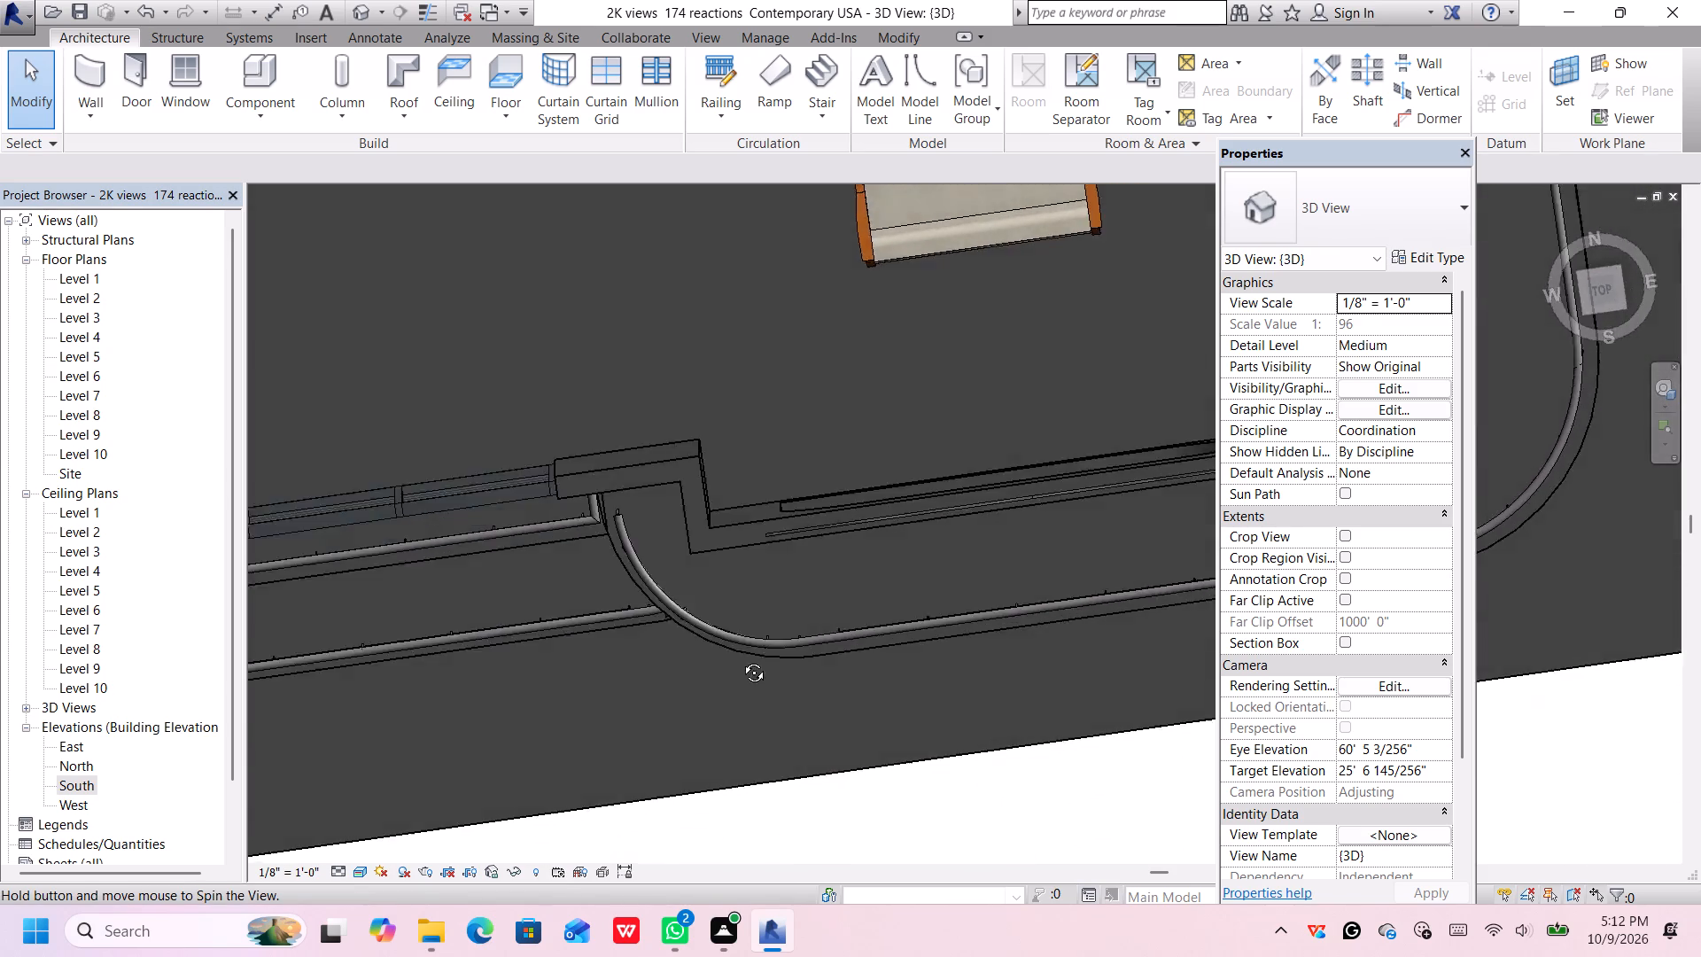
pyautogui.moveTo(741, 659); pyautogui.dragTo(725, 556, button='middle')
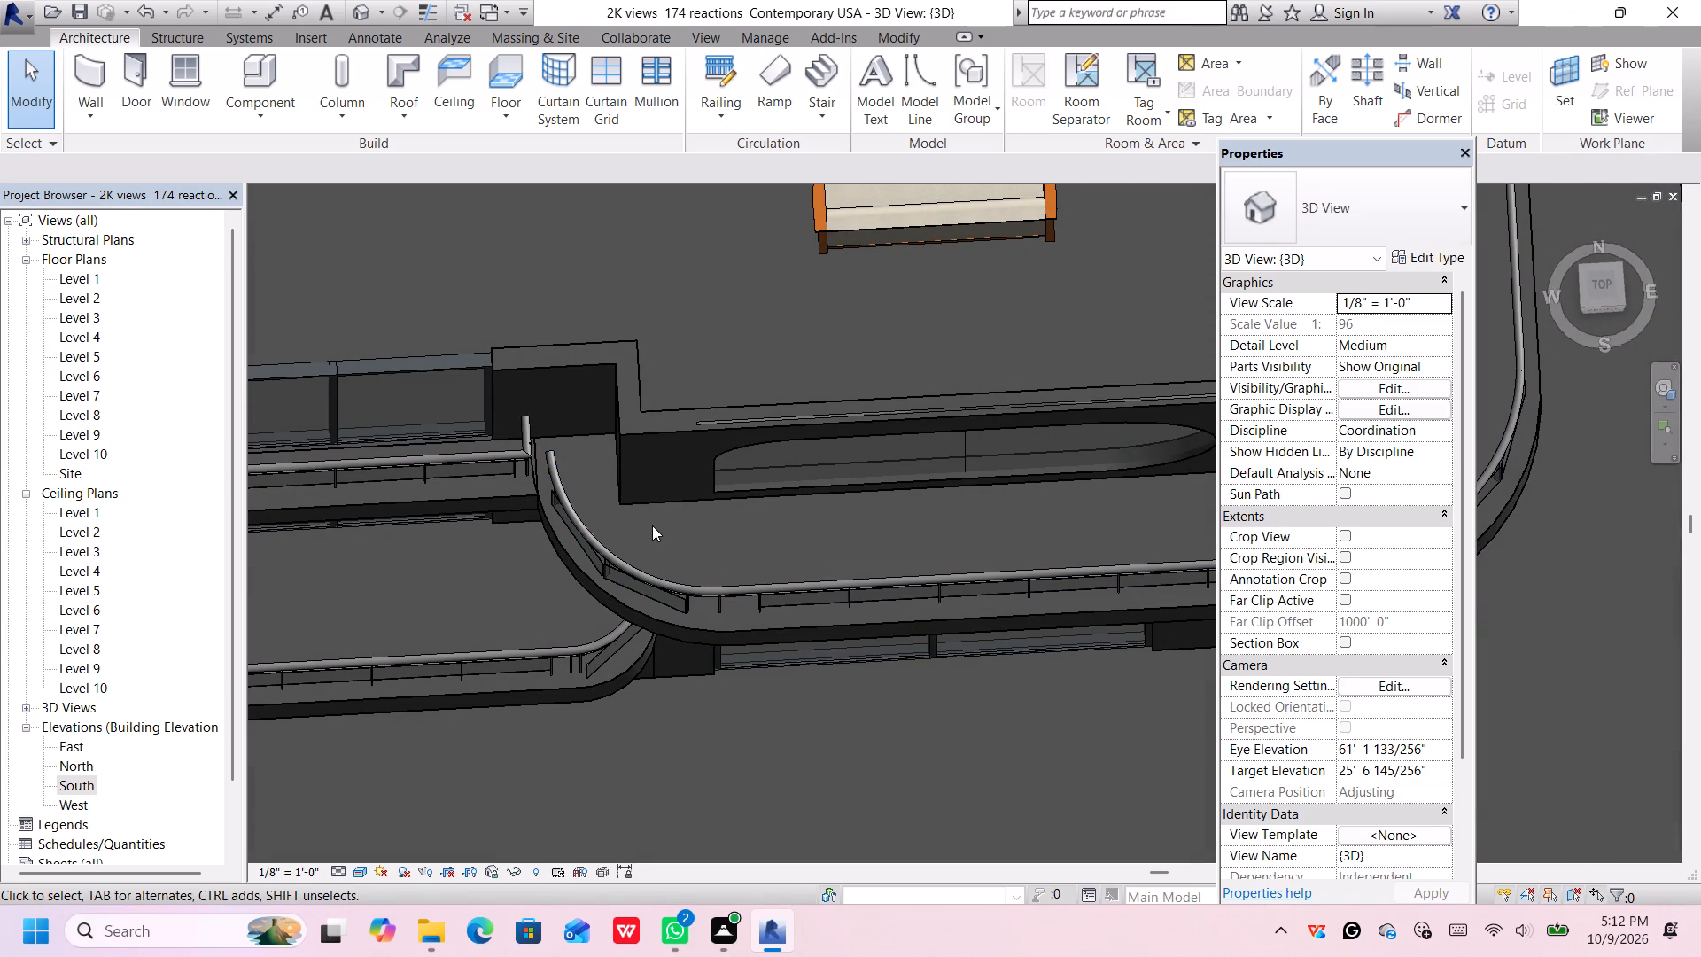
pyautogui.scroll(-2, 659, 525)
pyautogui.scroll(2, 668, 530)
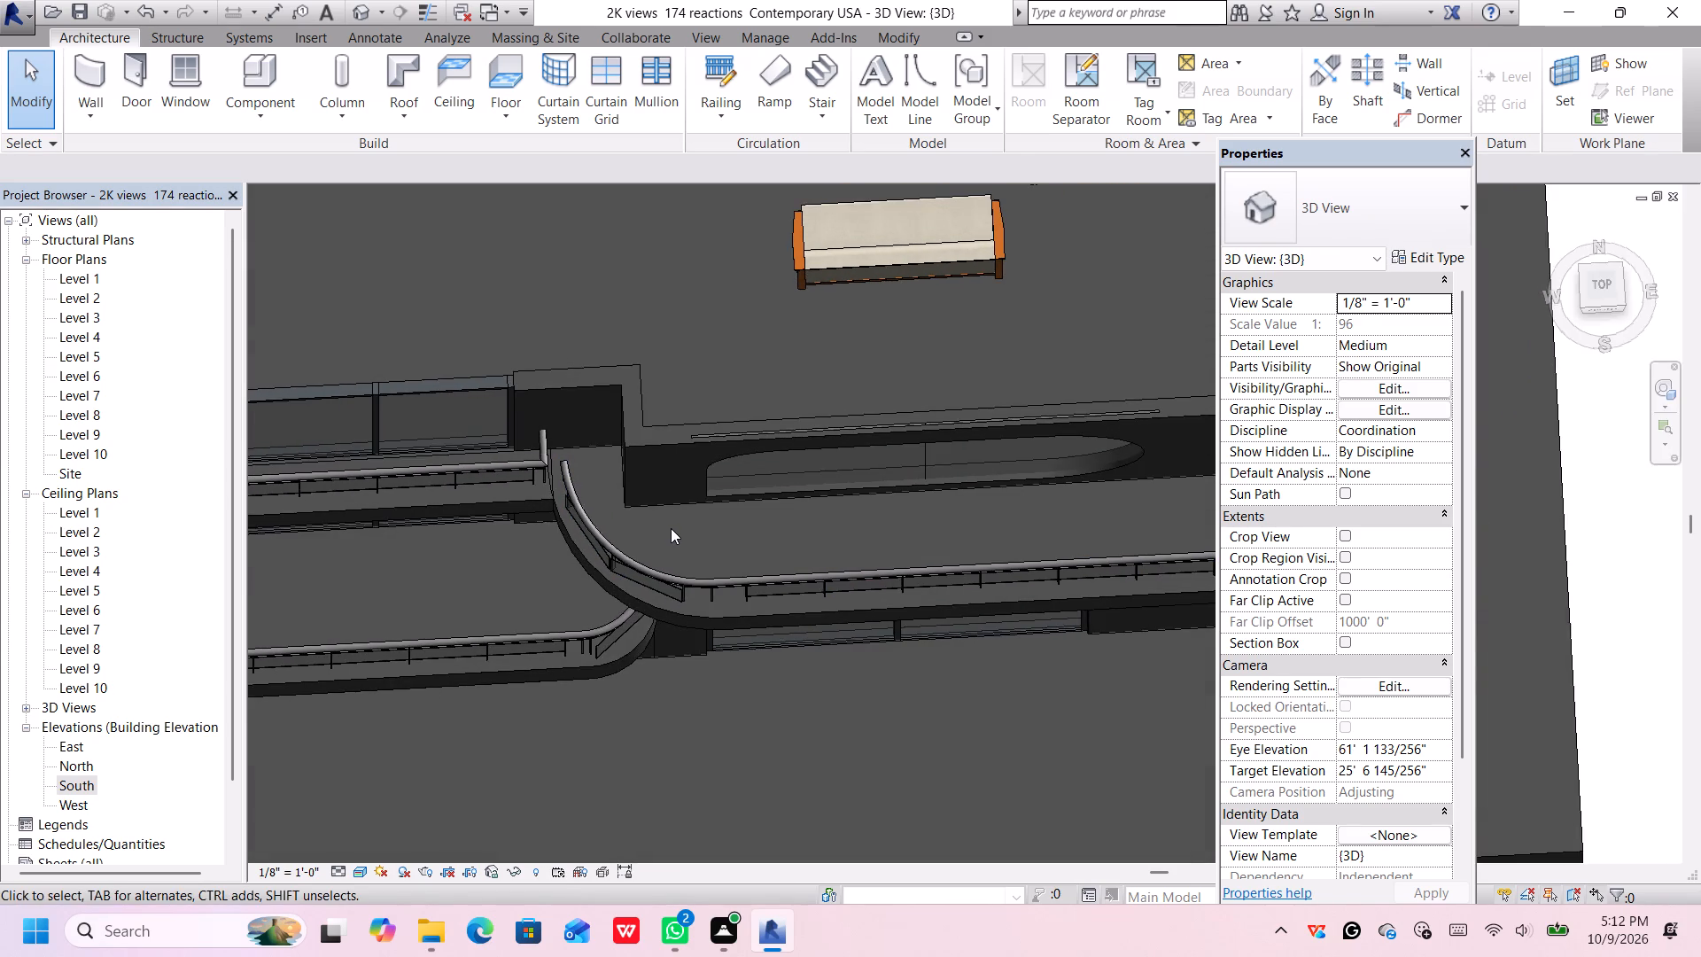
pyautogui.scroll(-1, 672, 528)
pyautogui.scroll(3, 675, 526)
pyautogui.scroll(-2, 678, 525)
# Delete the Curtain Wall 1 glazing set in the rounded opening of the top storey's front wall.
pyautogui.moveTo(699, 508); pyautogui.dragTo(781, 505, button='middle')
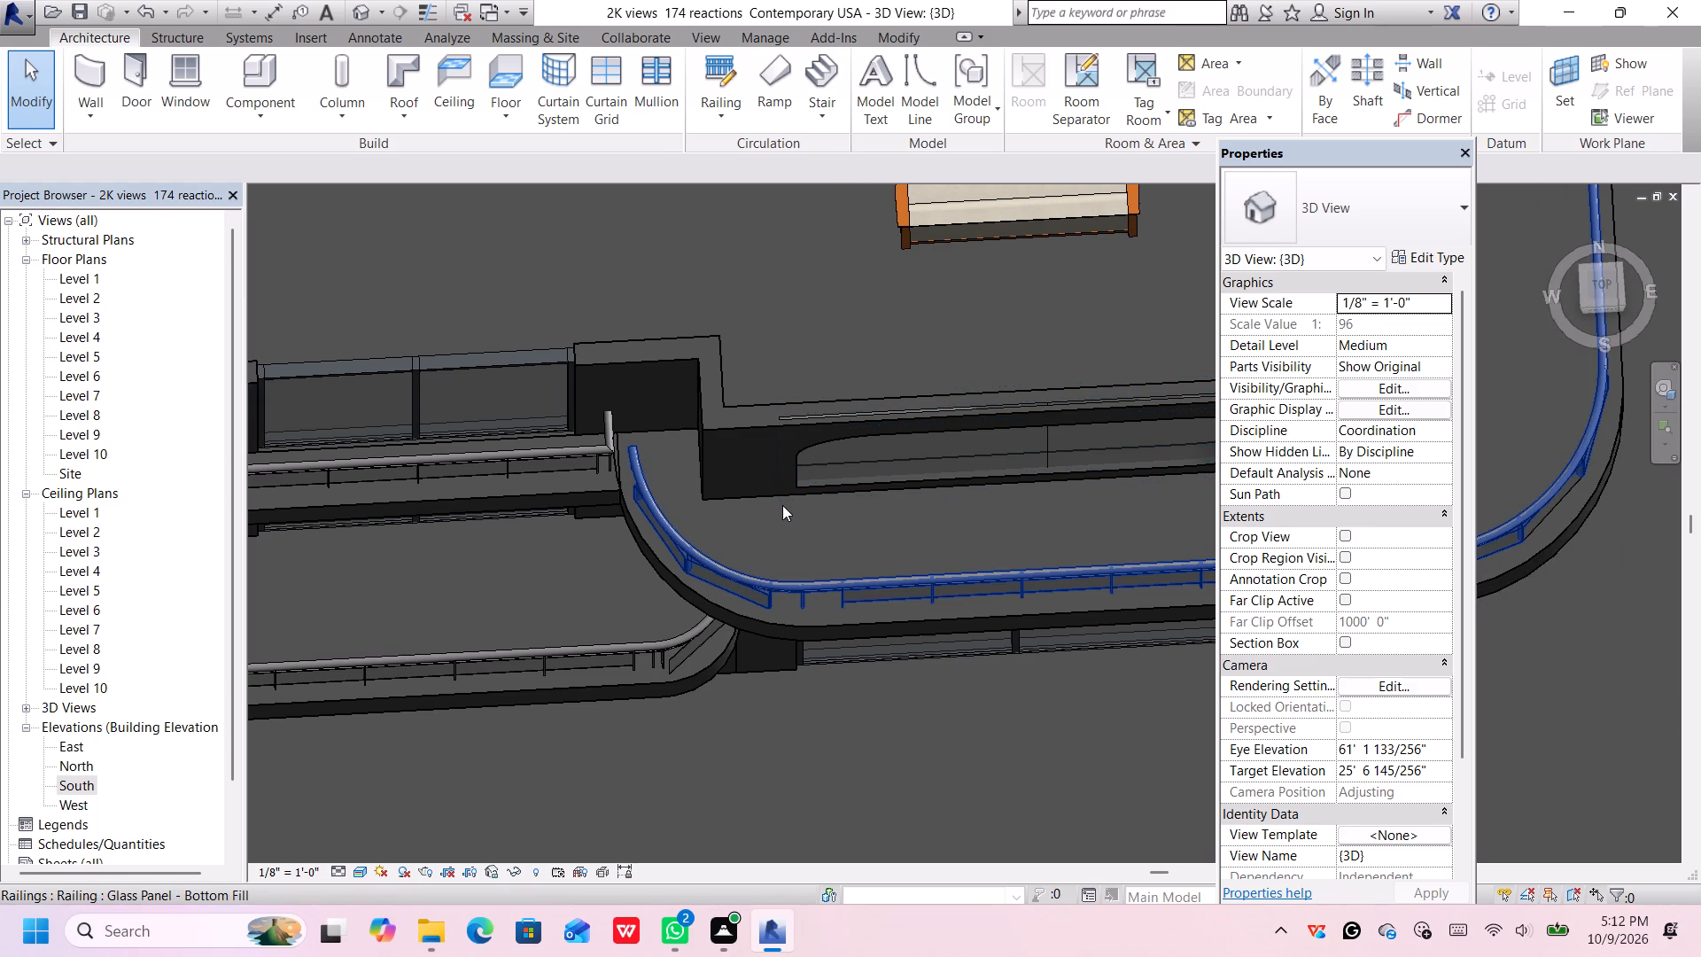
pyautogui.click(815, 419)
pyautogui.press('Delete')
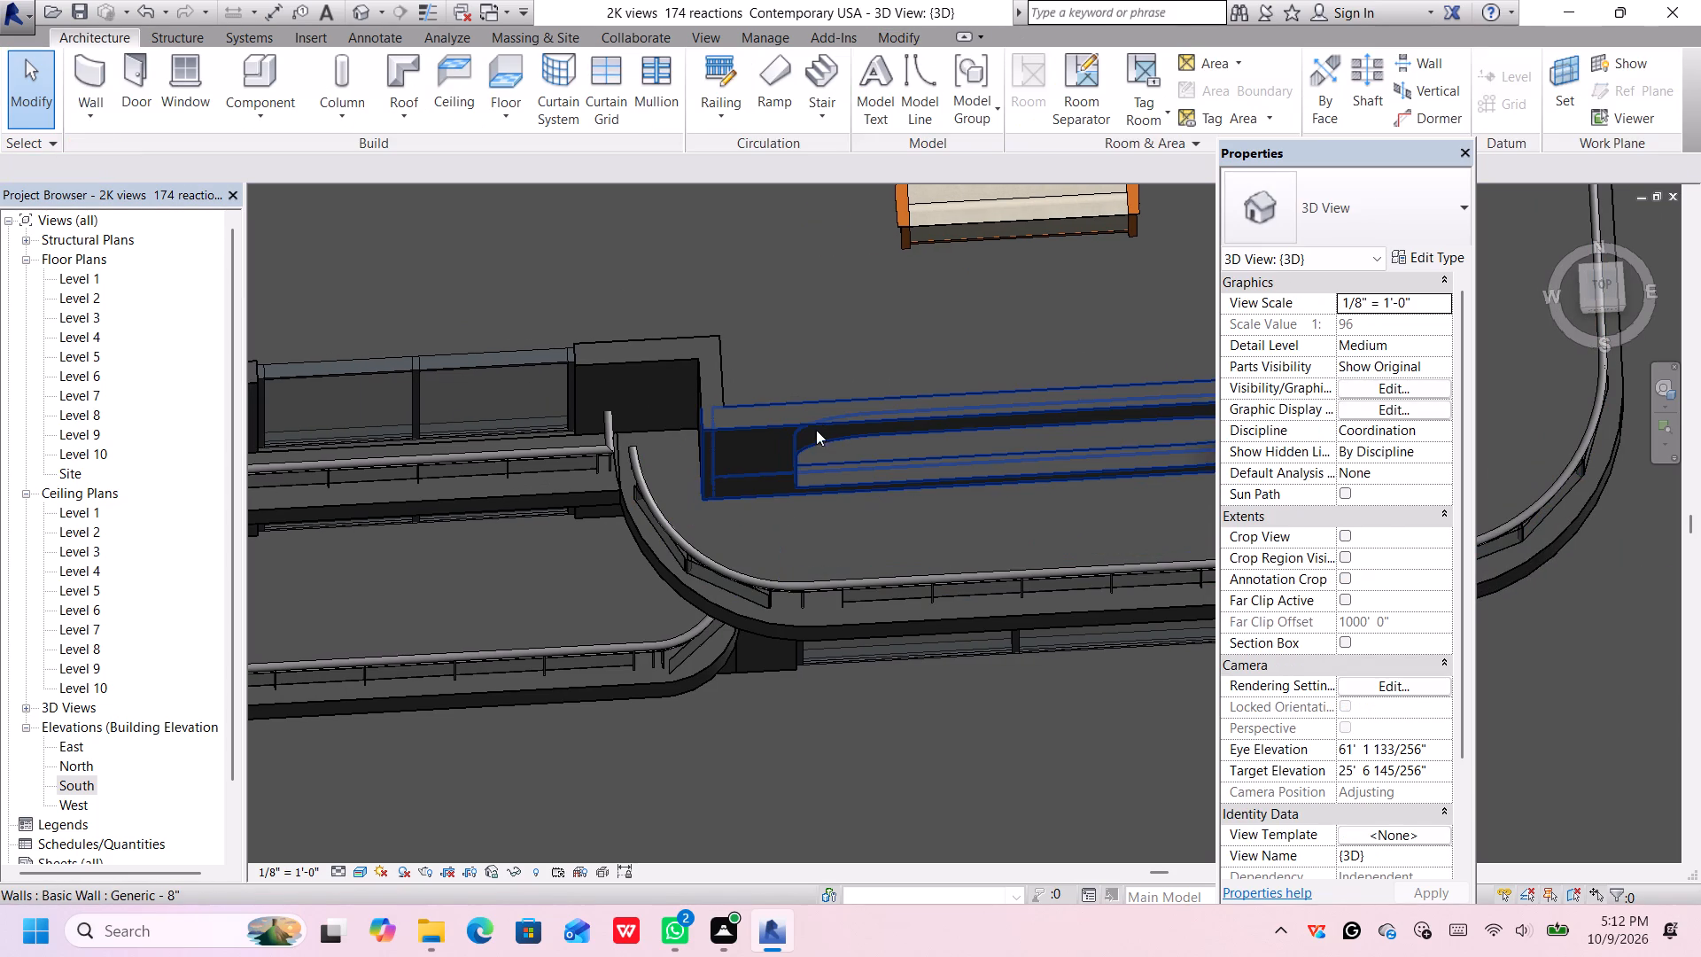
# Close the blank notification card covering the model view.
pyautogui.scroll(-2, 810, 463)
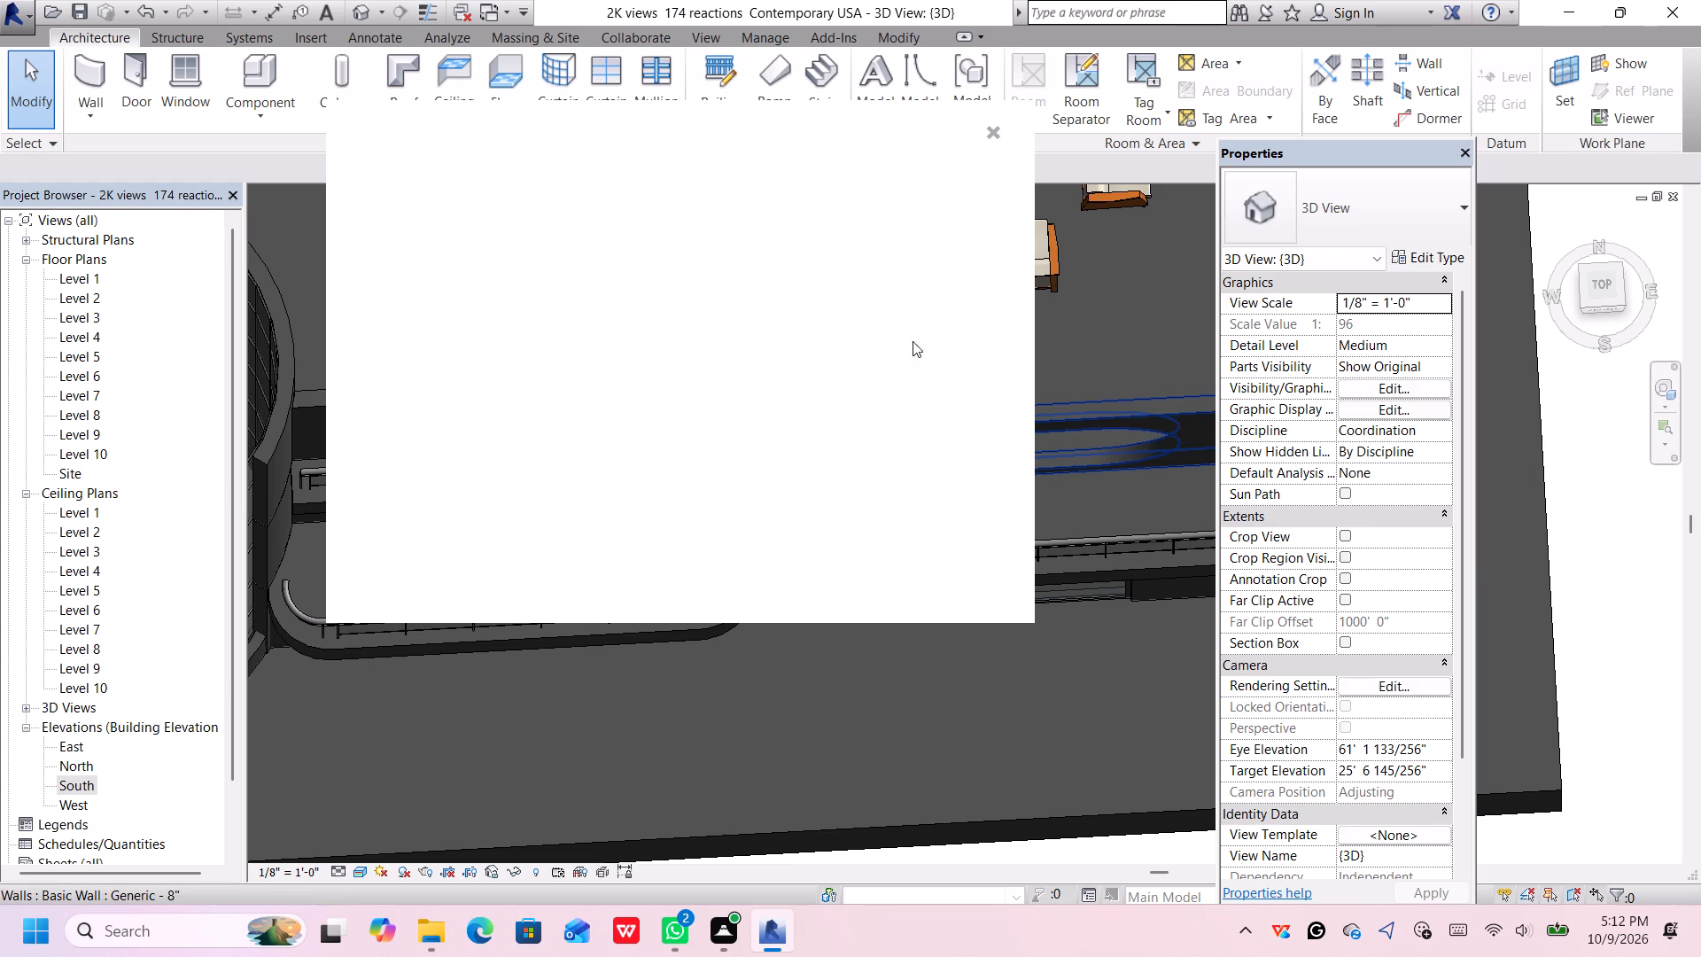
pyautogui.click(983, 127)
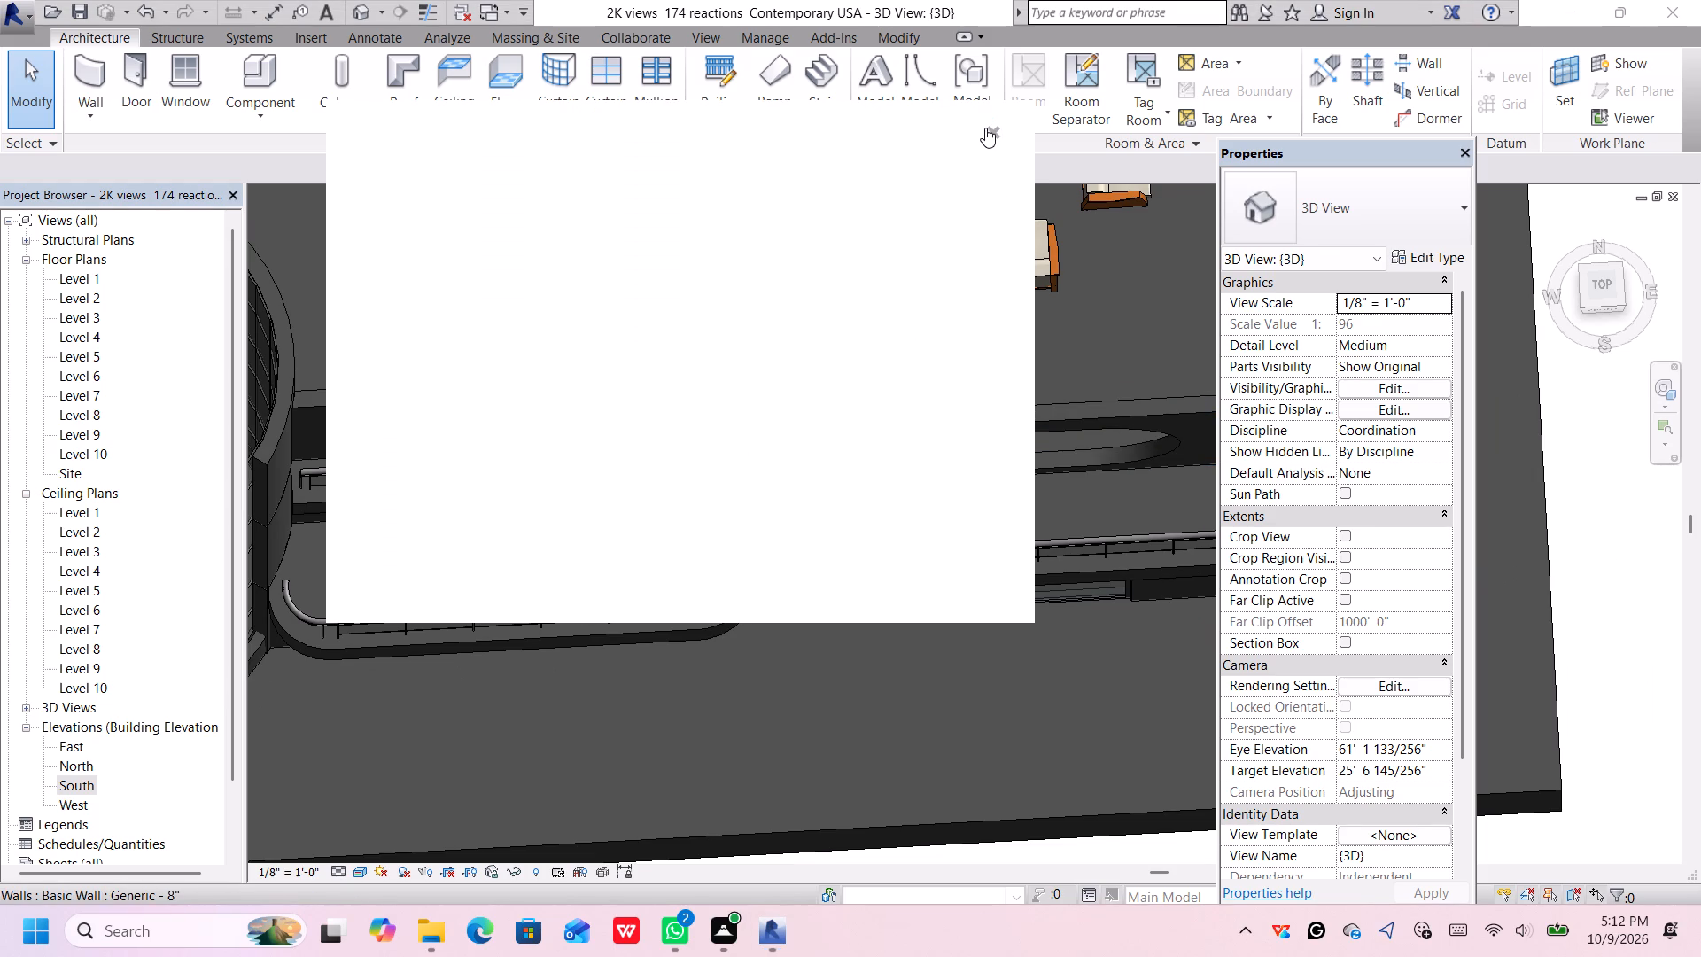
# Delete the top storey's front Generic - 8" wall with the rounded opening, behind the curved balcony.
pyautogui.scroll(-6, 990, 451)
pyautogui.moveTo(932, 745); pyautogui.dragTo(933, 746, button='middle')
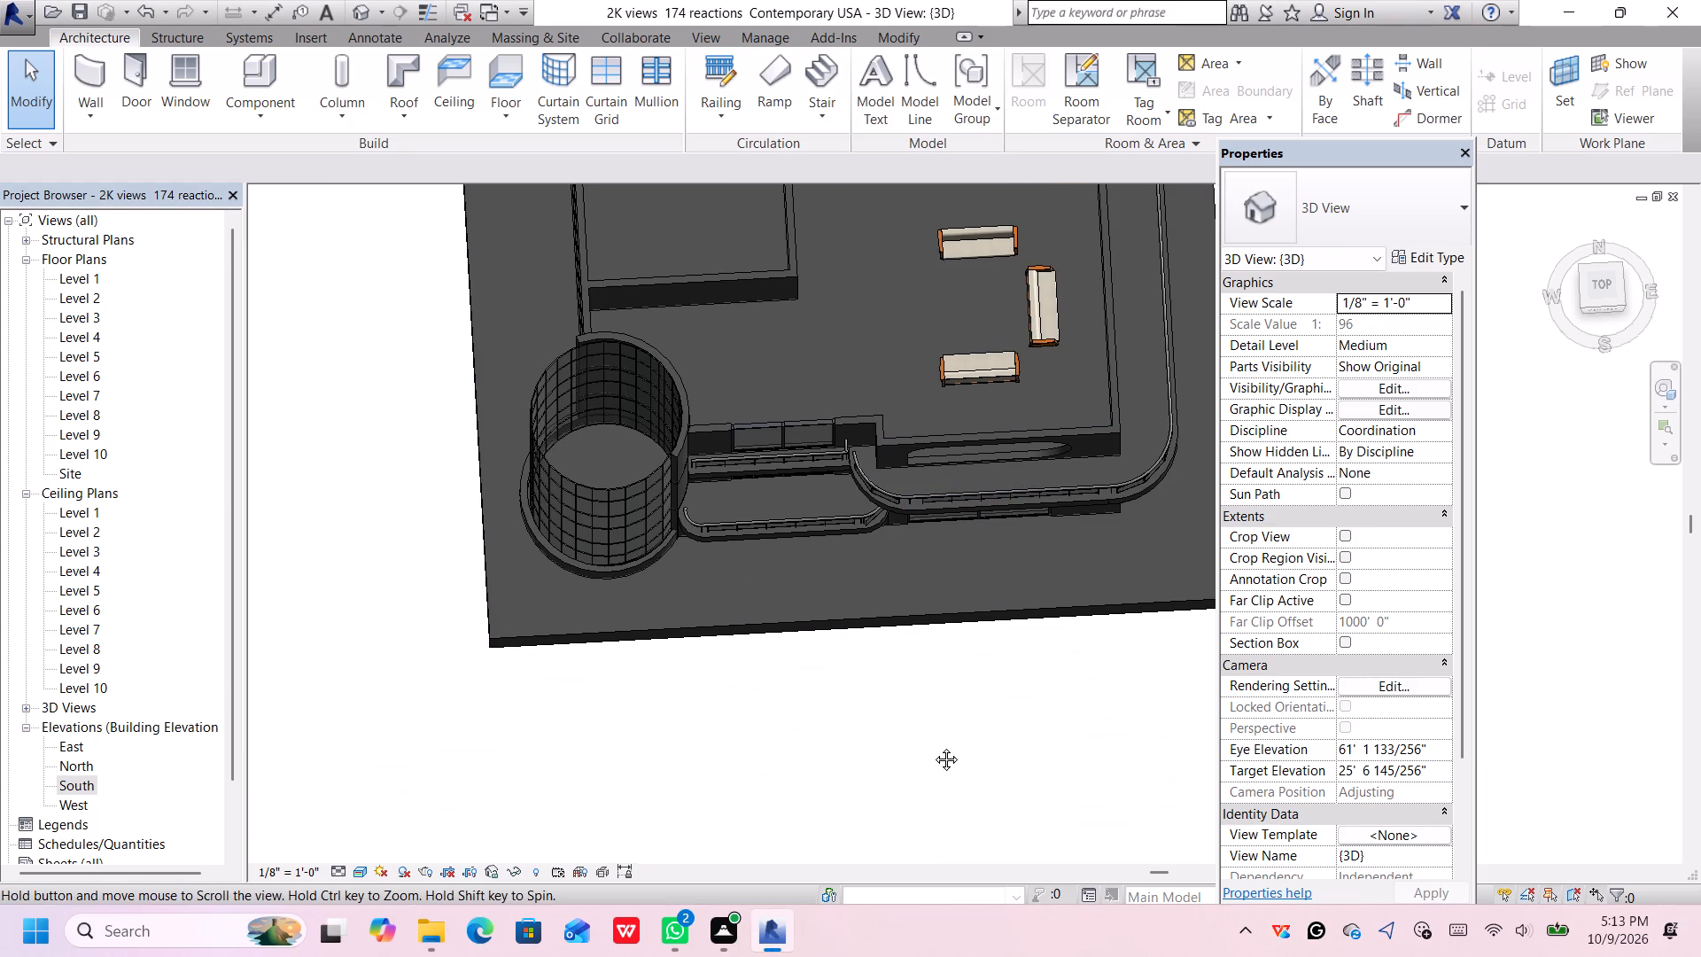
pyautogui.moveTo(933, 746); pyautogui.dragTo(829, 549, button='middle')
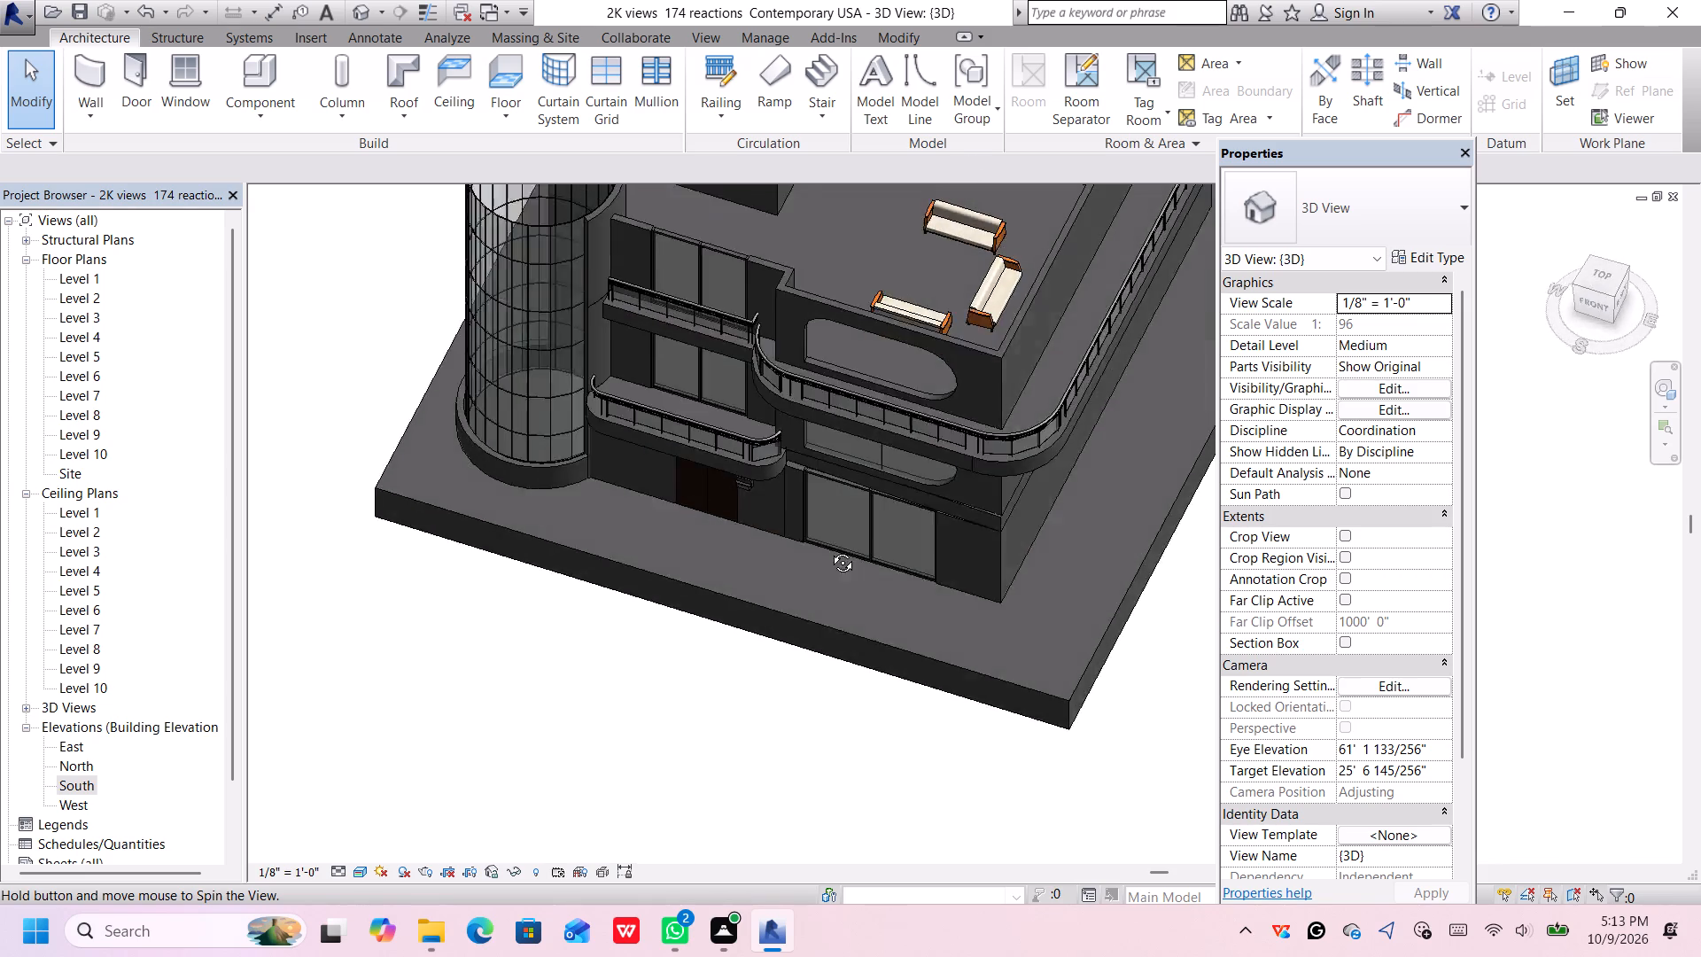
pyautogui.moveTo(829, 549); pyautogui.dragTo(911, 688, button='middle')
pyautogui.scroll(4, 873, 448)
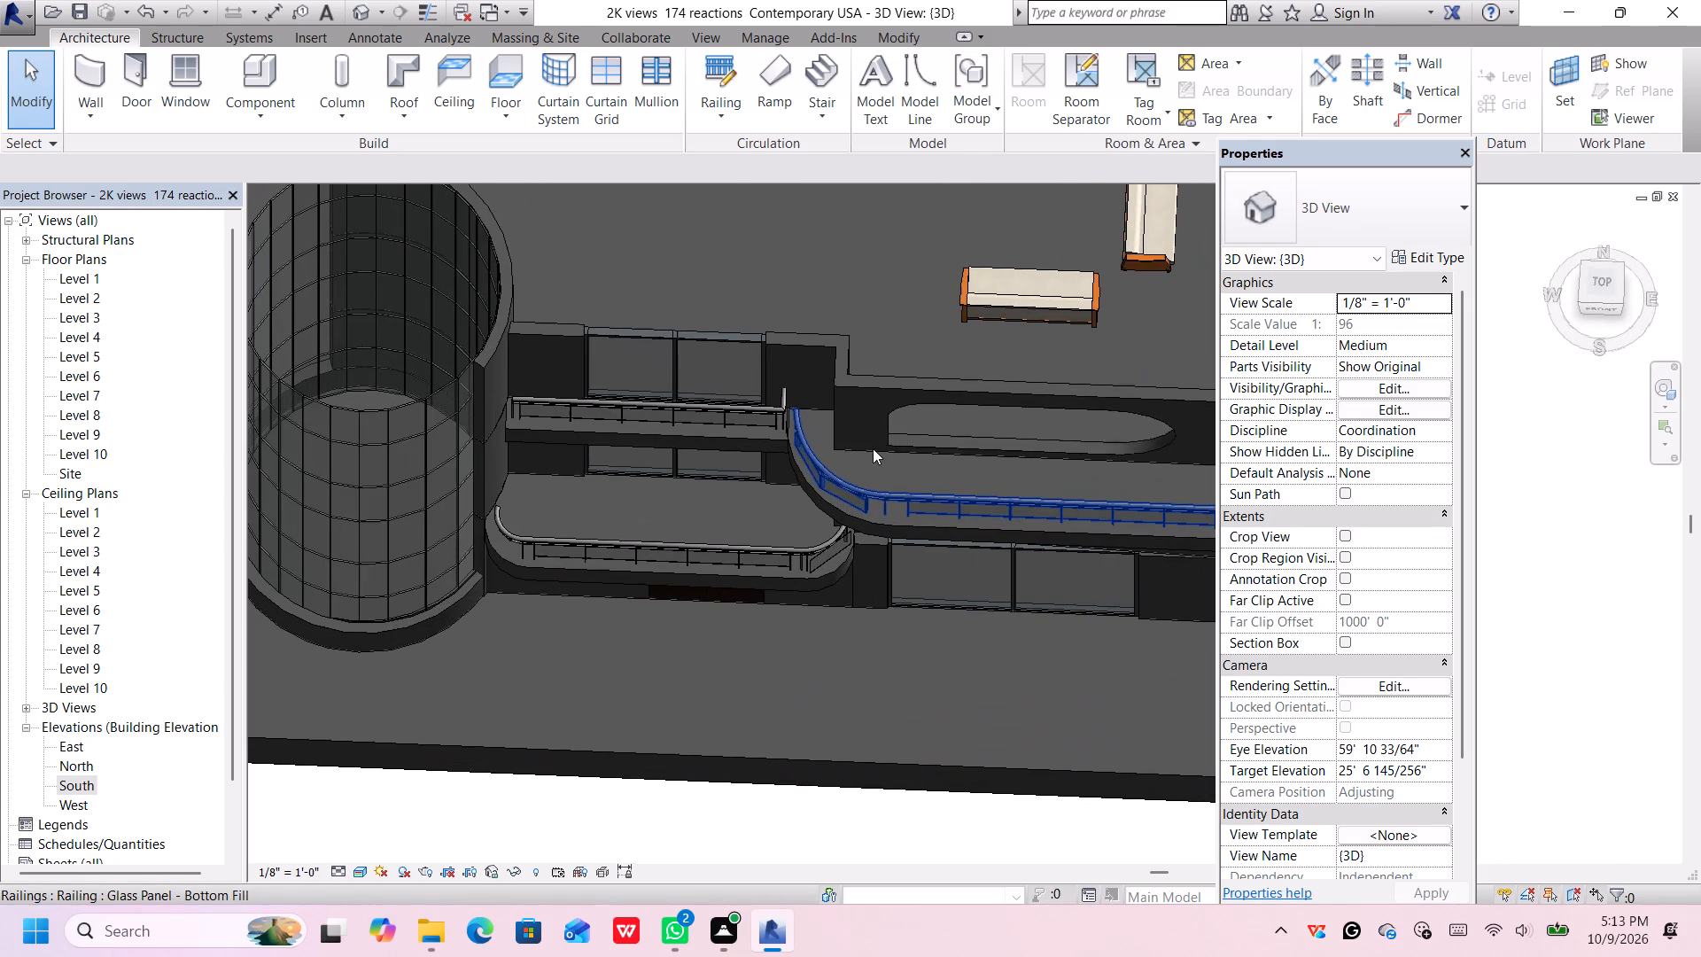
pyautogui.moveTo(855, 460); pyautogui.dragTo(867, 565, button='middle')
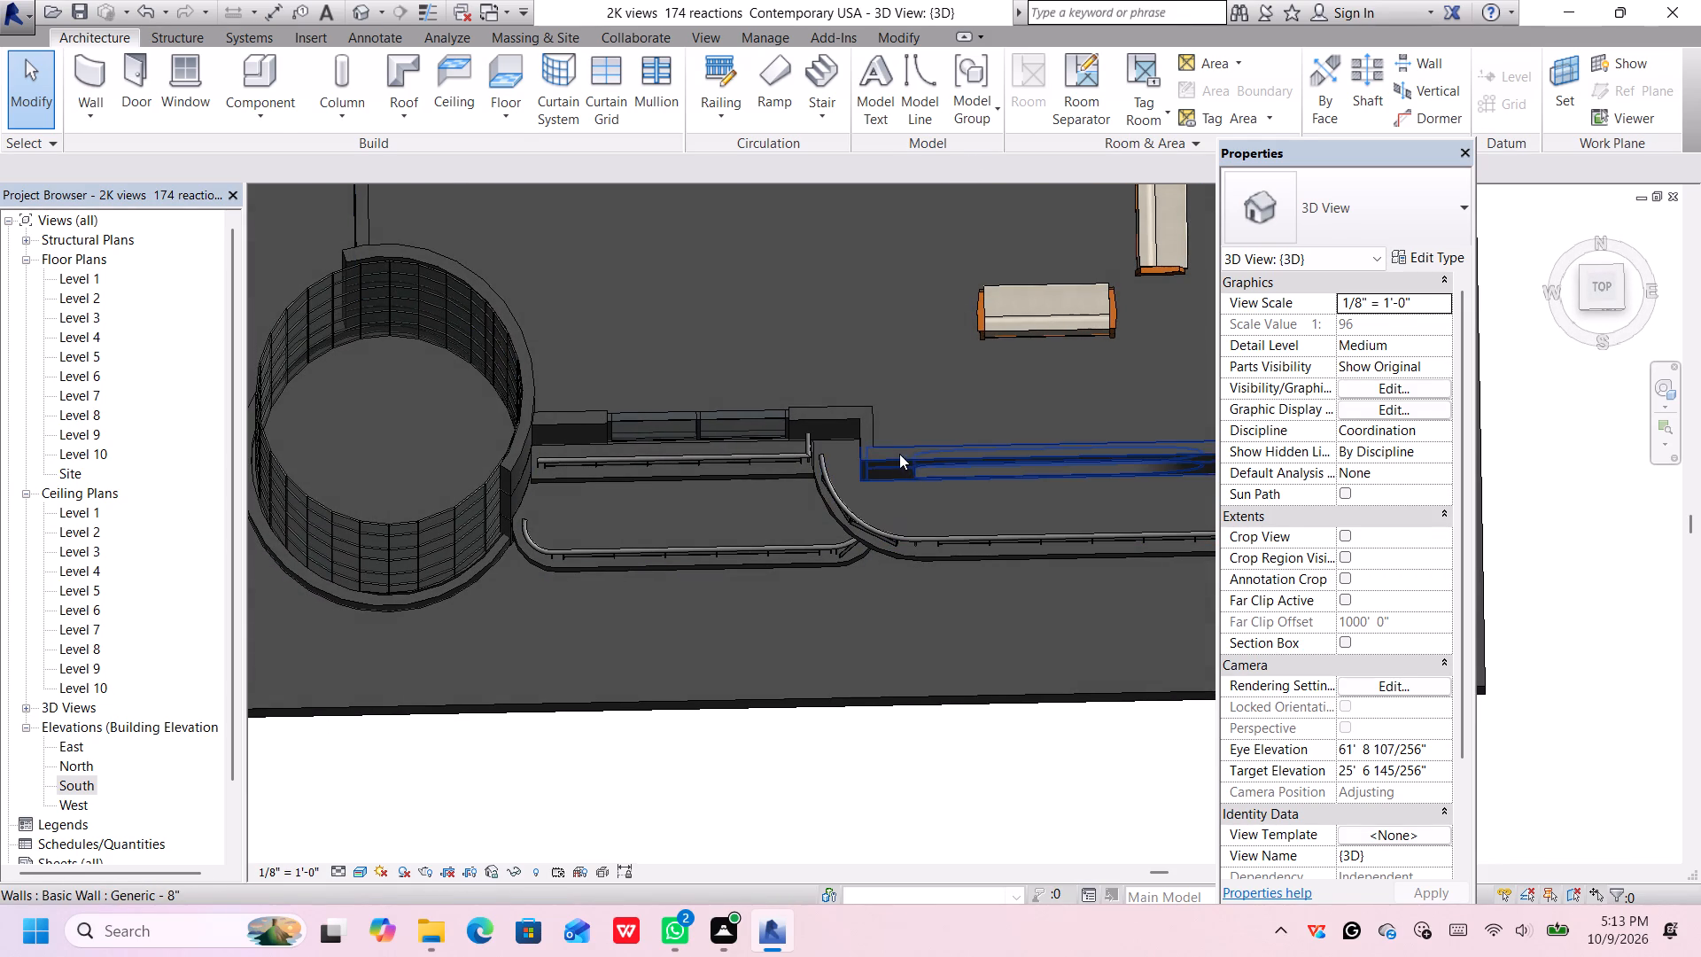
pyautogui.click(897, 458)
pyautogui.press('Delete')
# Delete the short return wall at the east end of the top storey's recessed balcony wall.
pyautogui.scroll(-5, 909, 533)
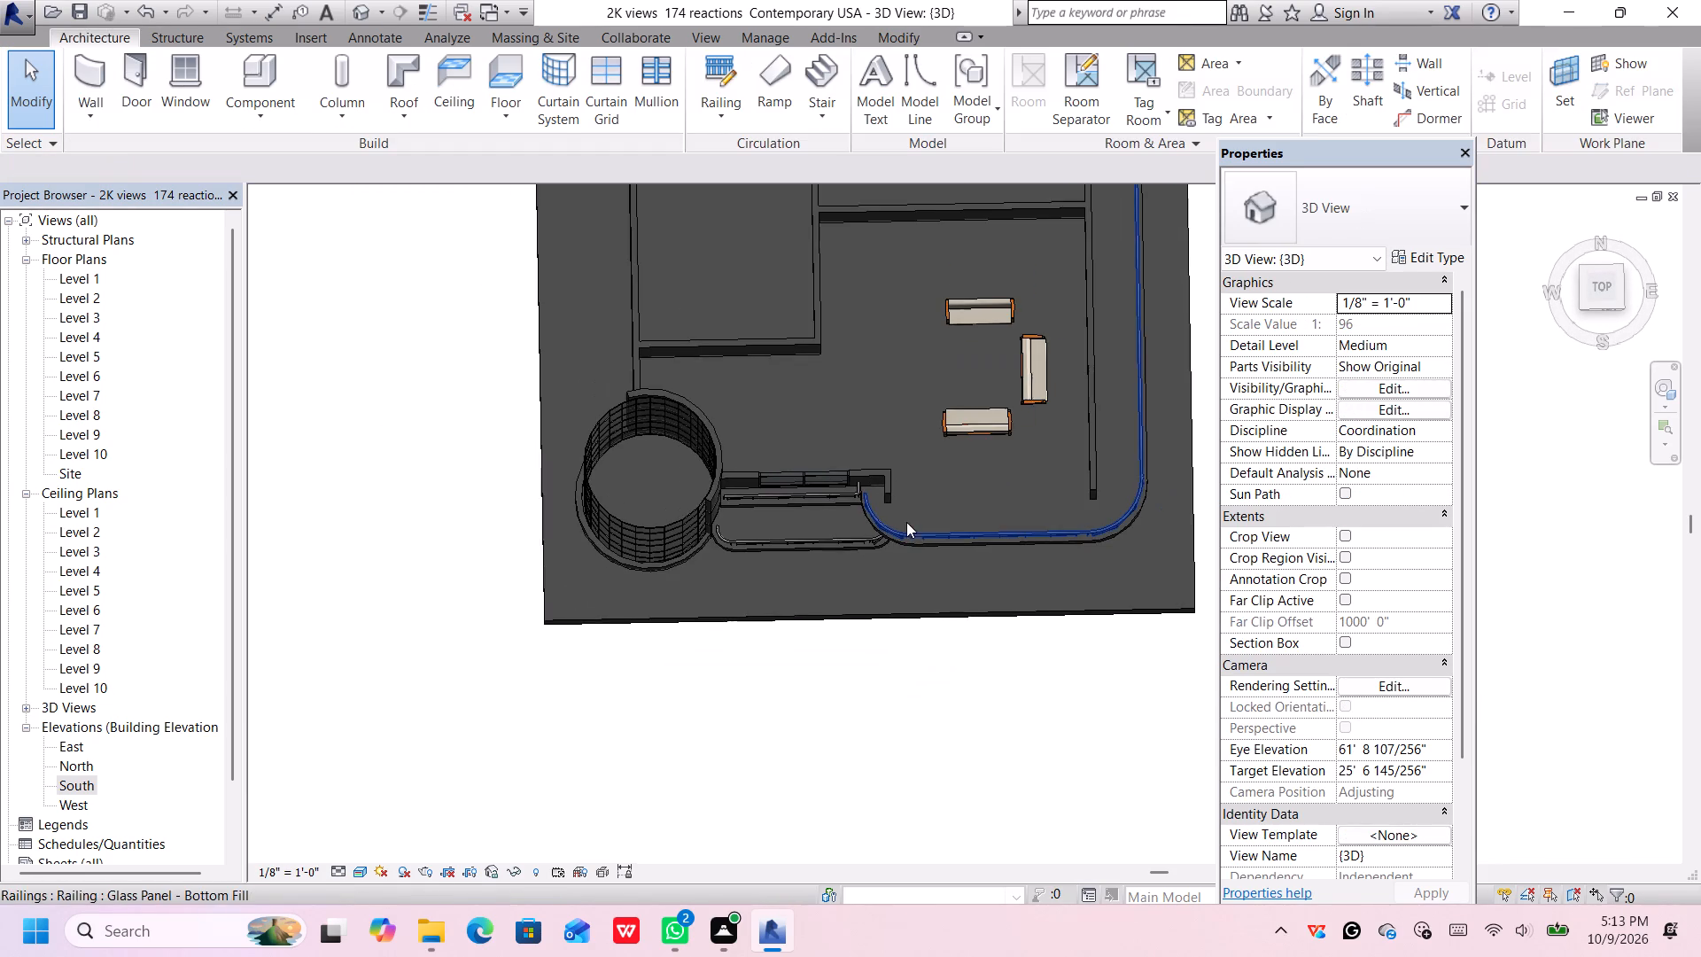
pyautogui.moveTo(909, 510); pyautogui.dragTo(740, 543, button='middle')
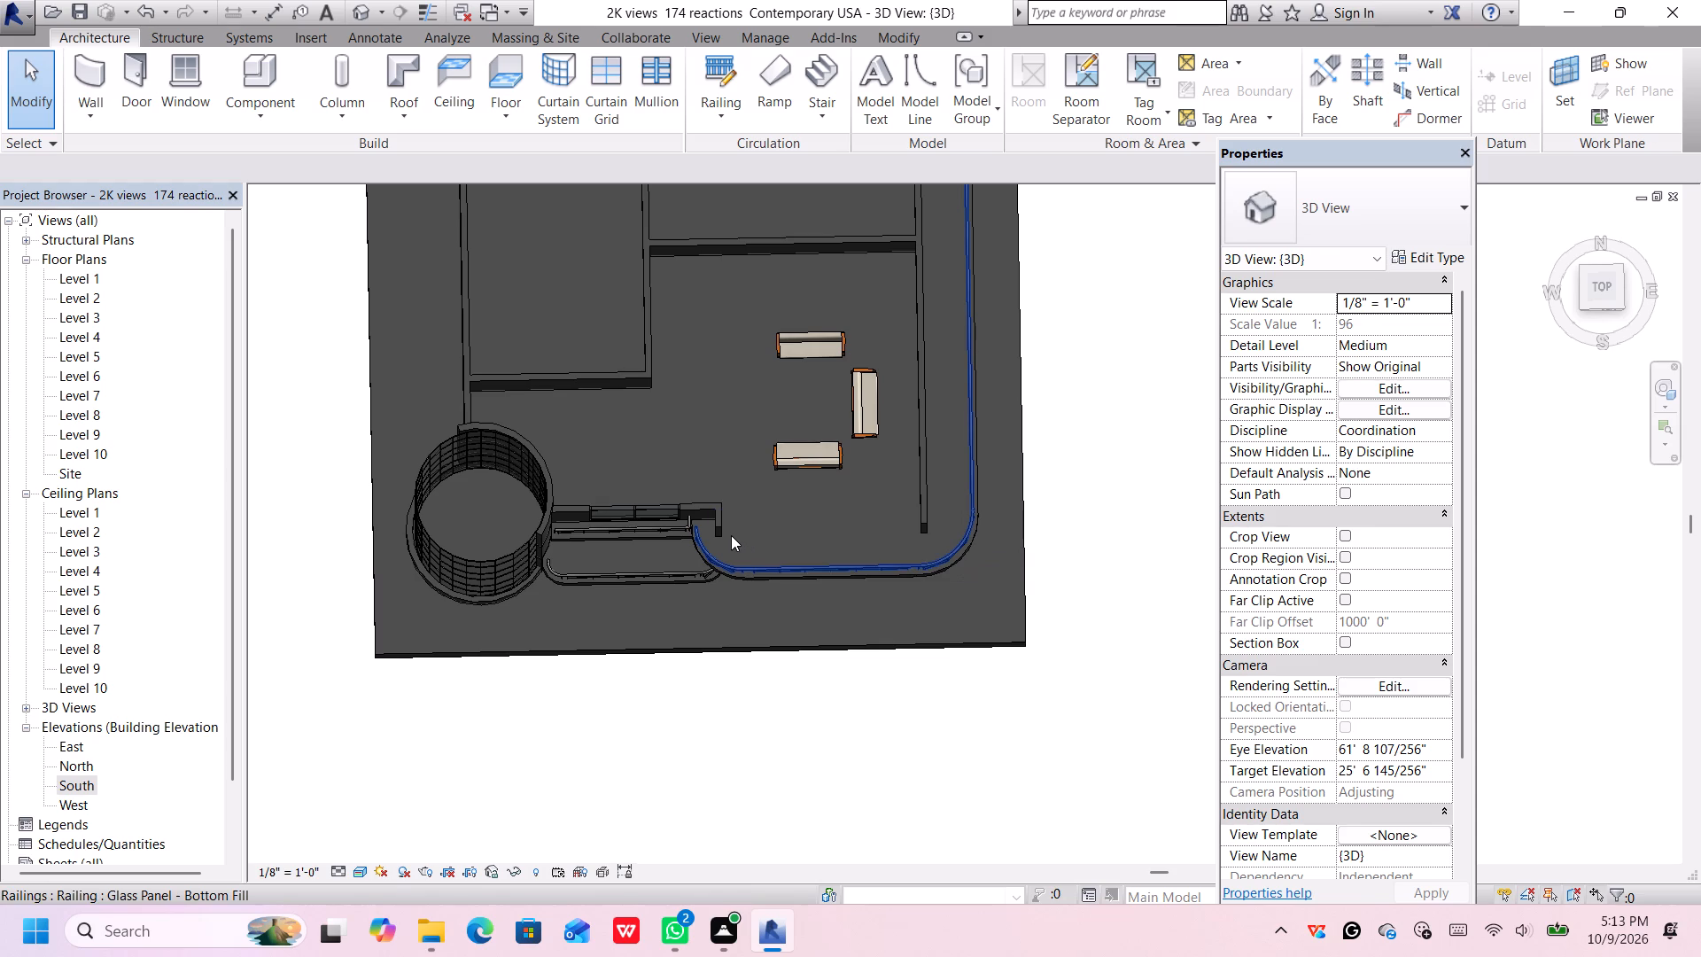
pyautogui.scroll(3, 695, 500)
pyautogui.click(726, 527)
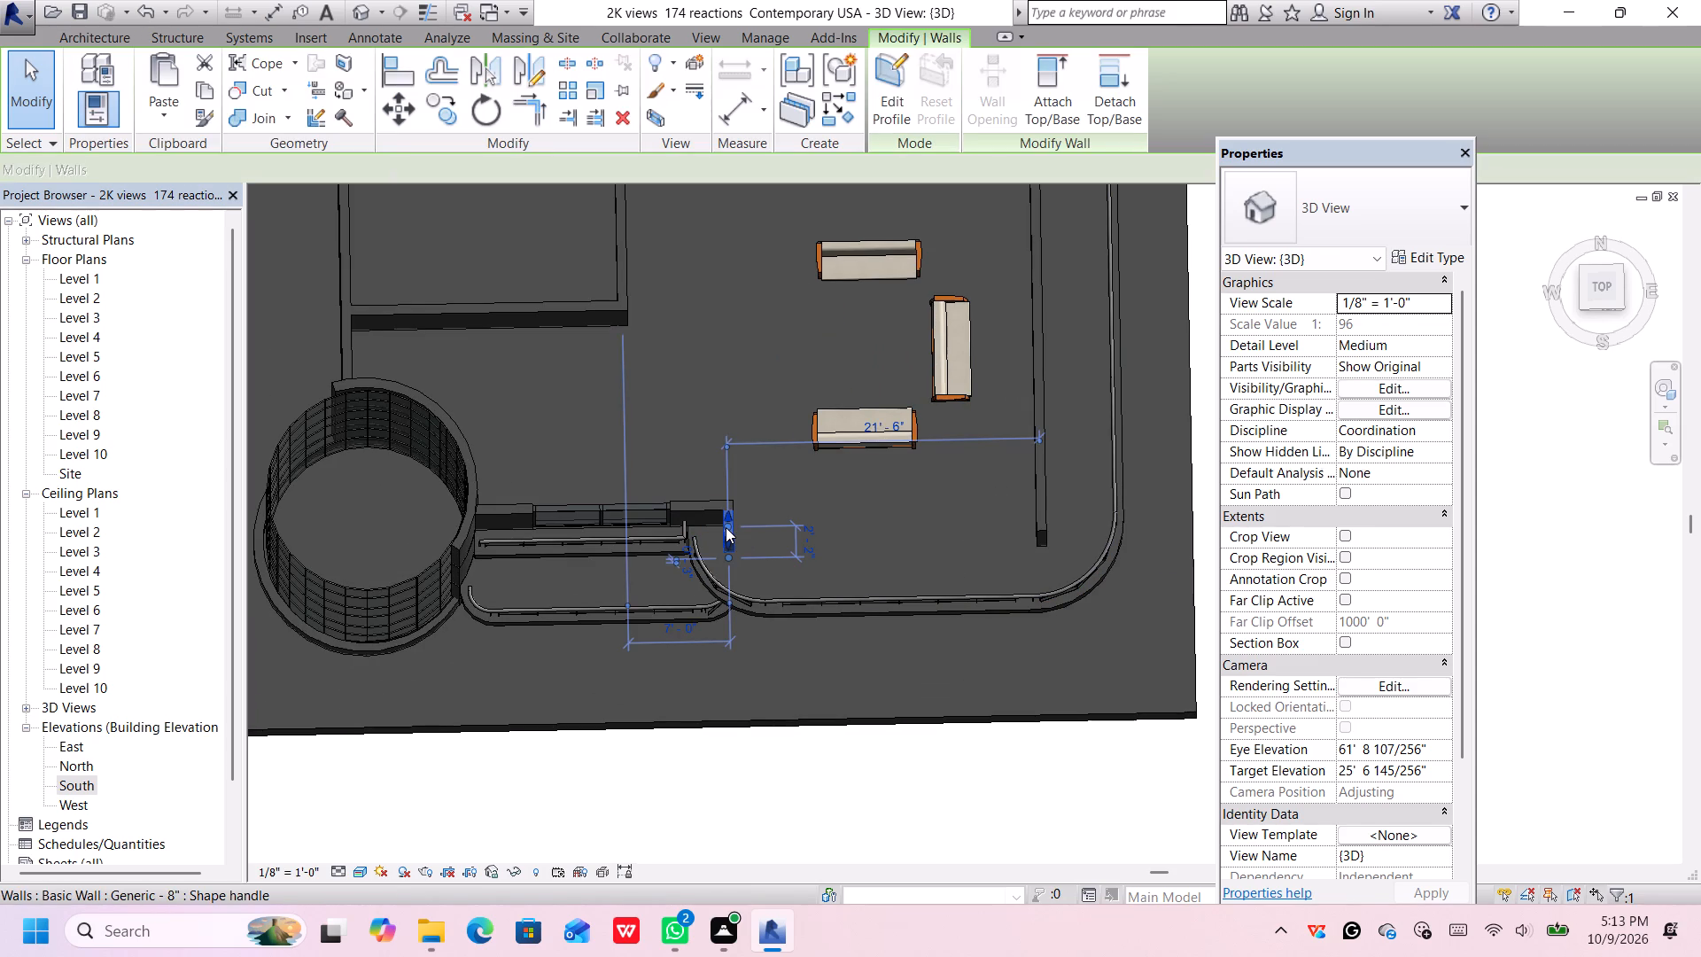
pyautogui.press('Delete')
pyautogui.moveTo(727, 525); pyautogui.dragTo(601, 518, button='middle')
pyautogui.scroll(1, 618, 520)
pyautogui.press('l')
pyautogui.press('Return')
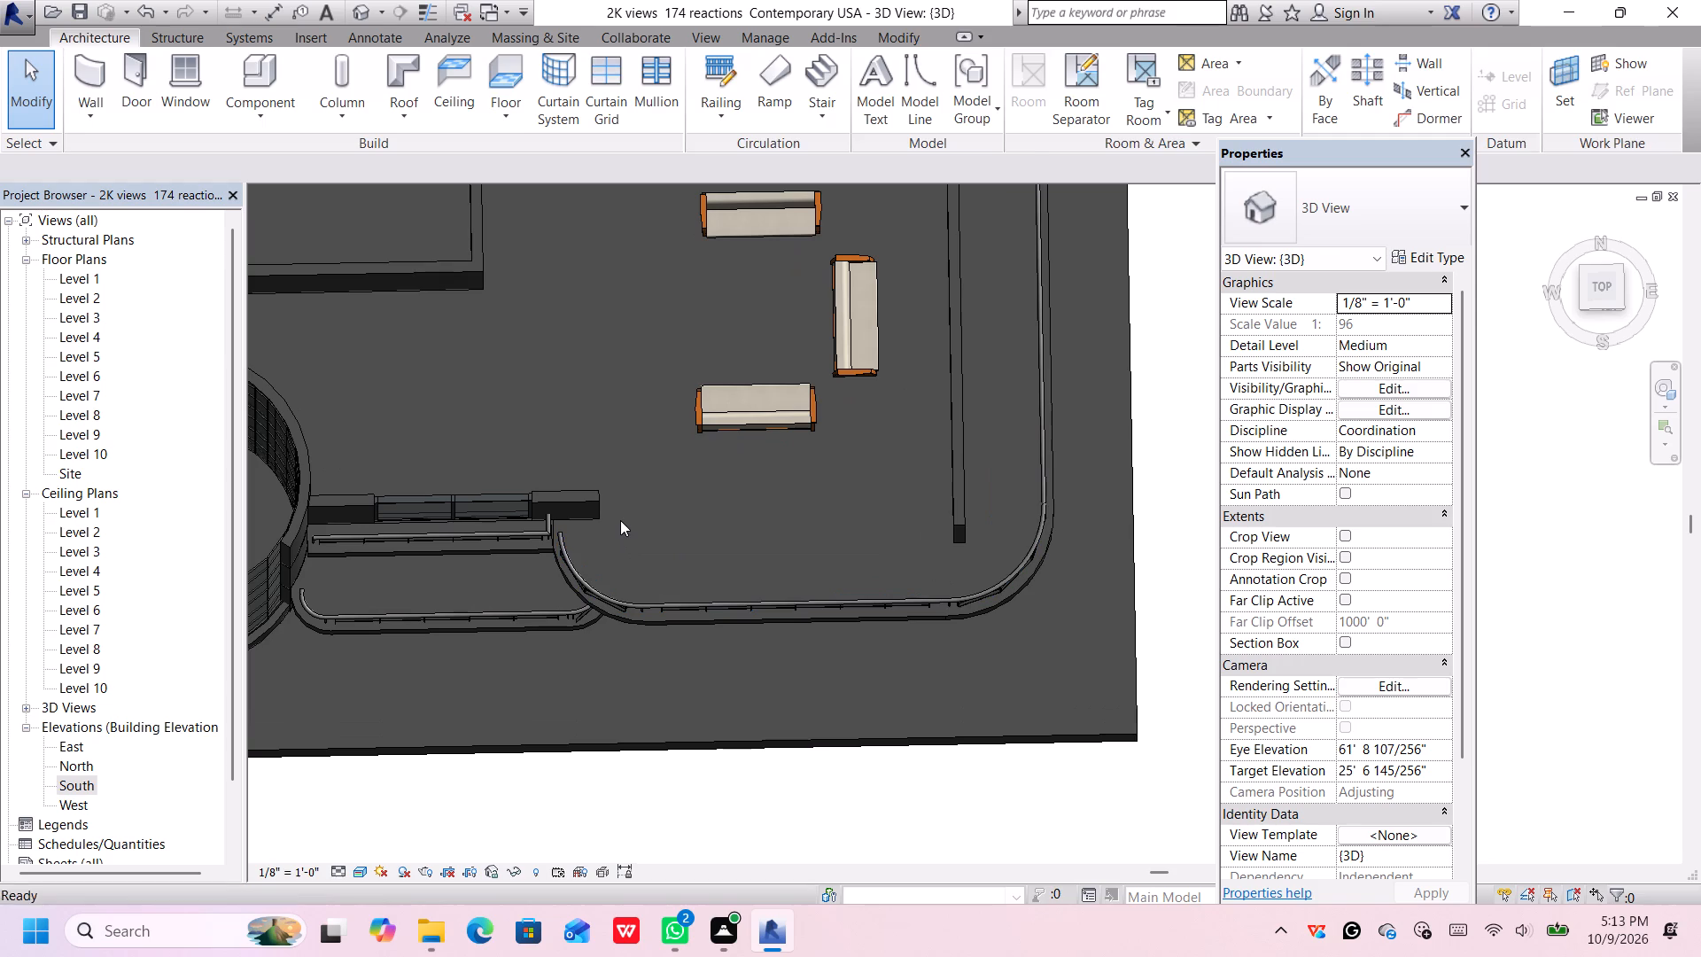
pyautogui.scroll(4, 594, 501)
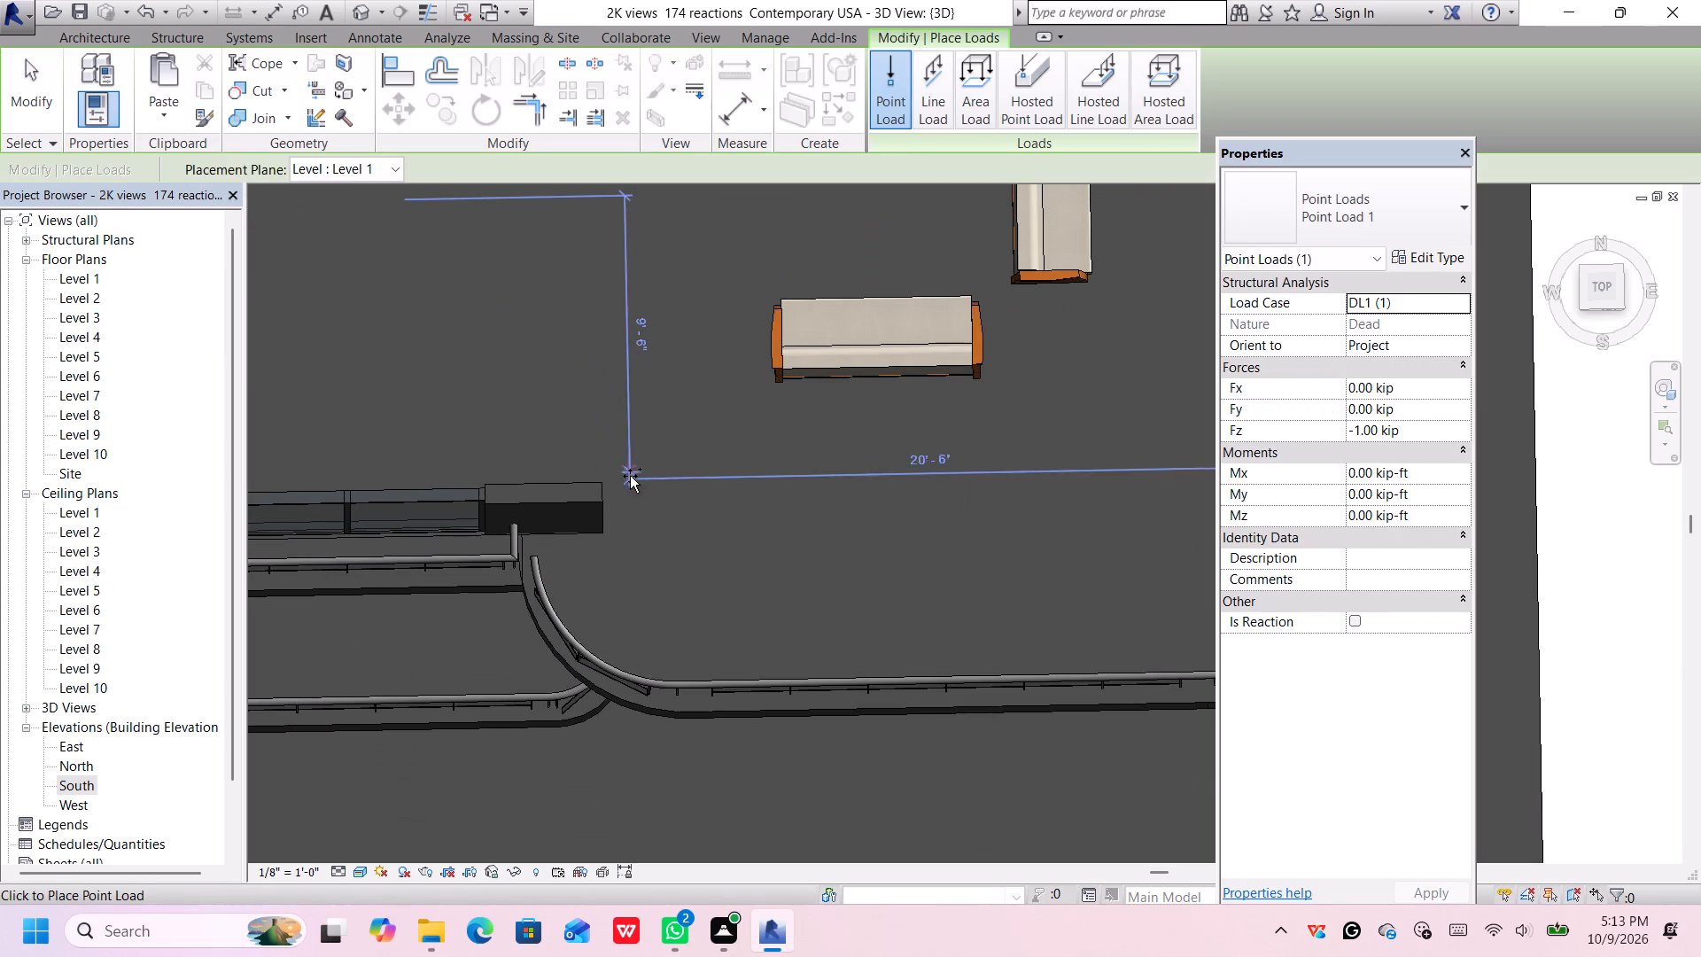
# In top view, draw a straight Curtain Wall 1 wall from the recessed balcony wall's east end to the east exterior wall.
pyautogui.click(66, 31)
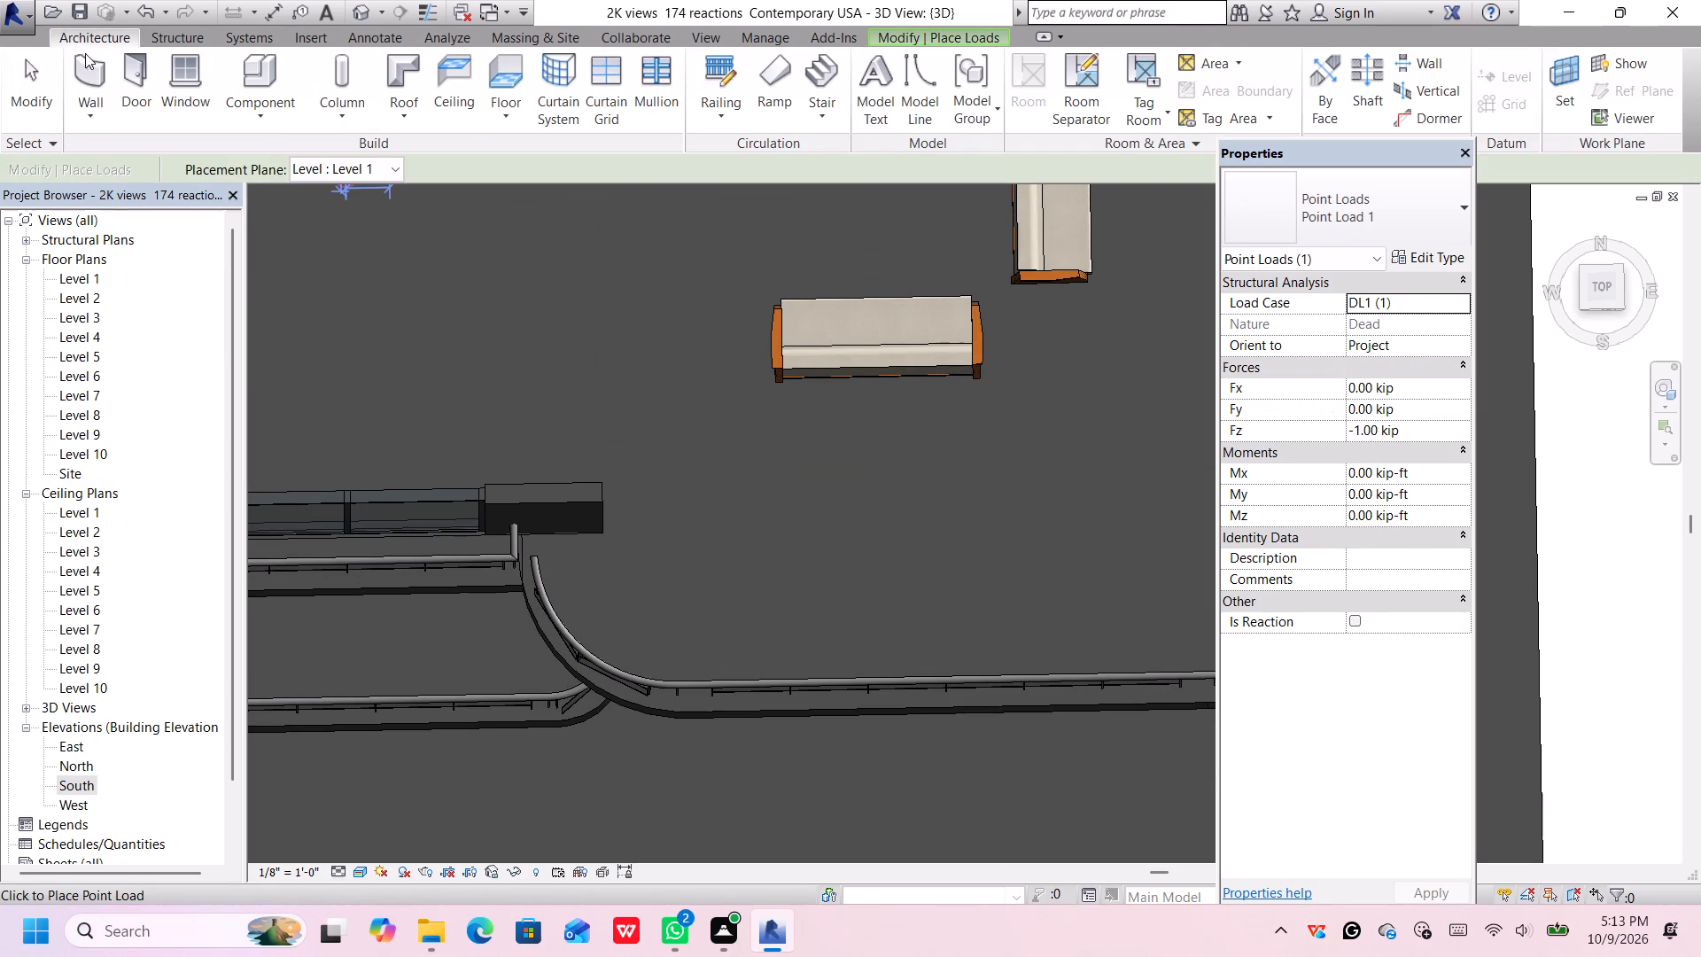
pyautogui.click(90, 75)
pyautogui.scroll(1, 603, 502)
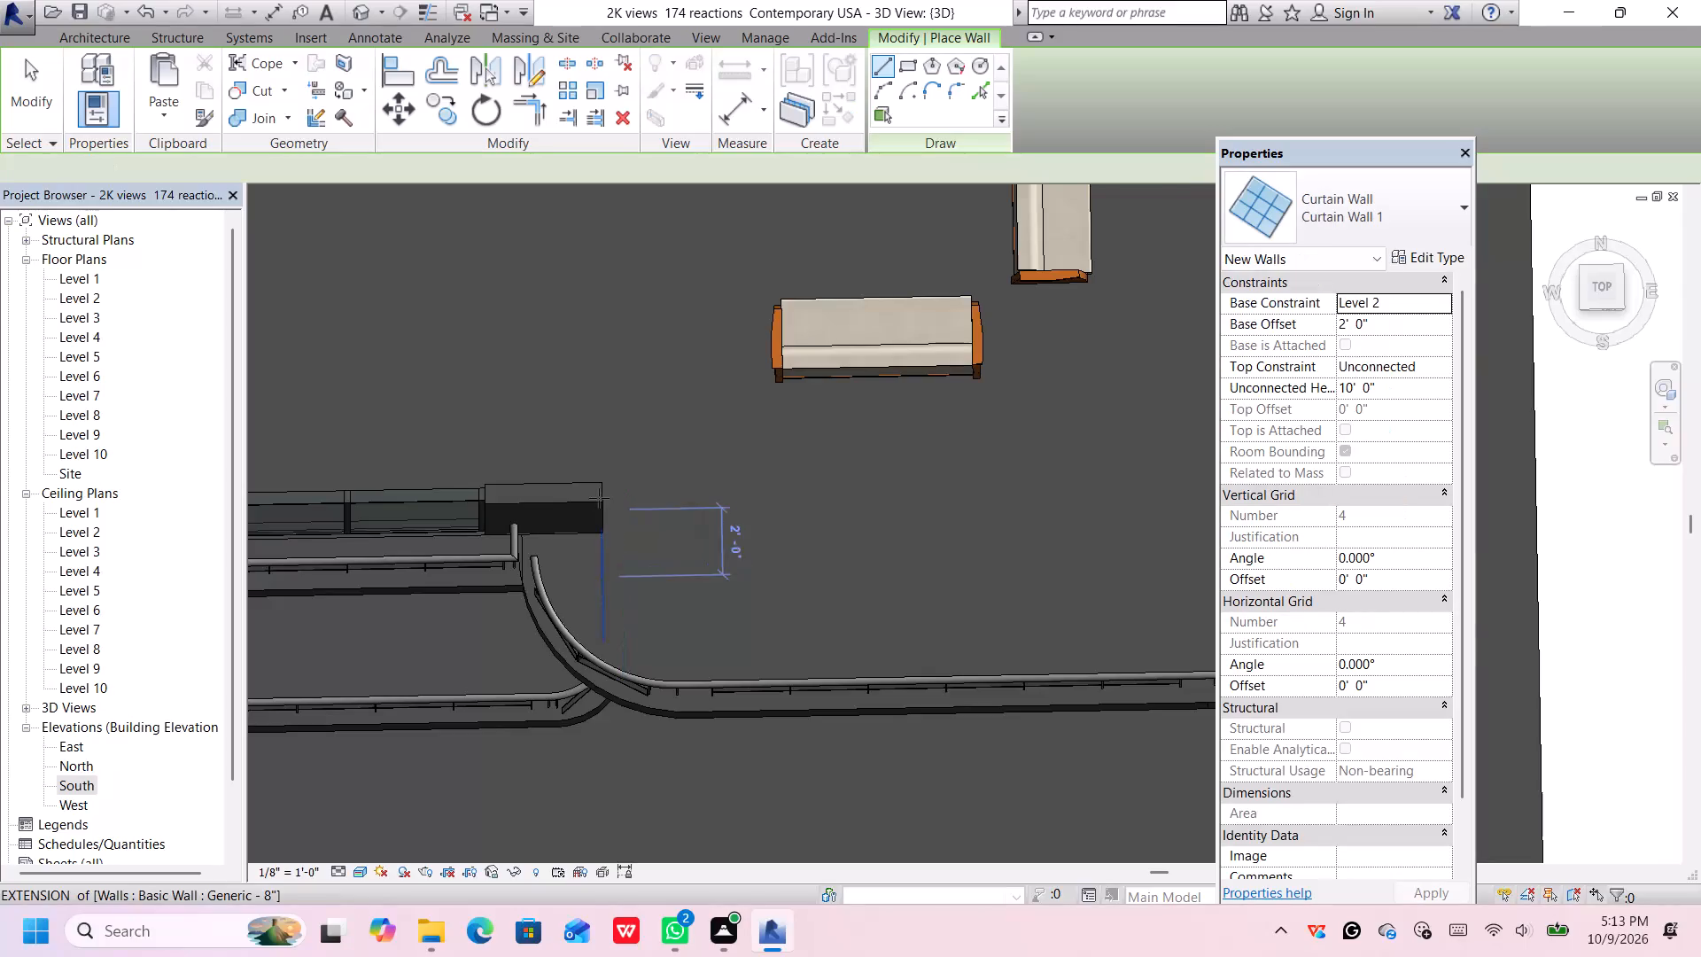
pyautogui.scroll(1, 599, 498)
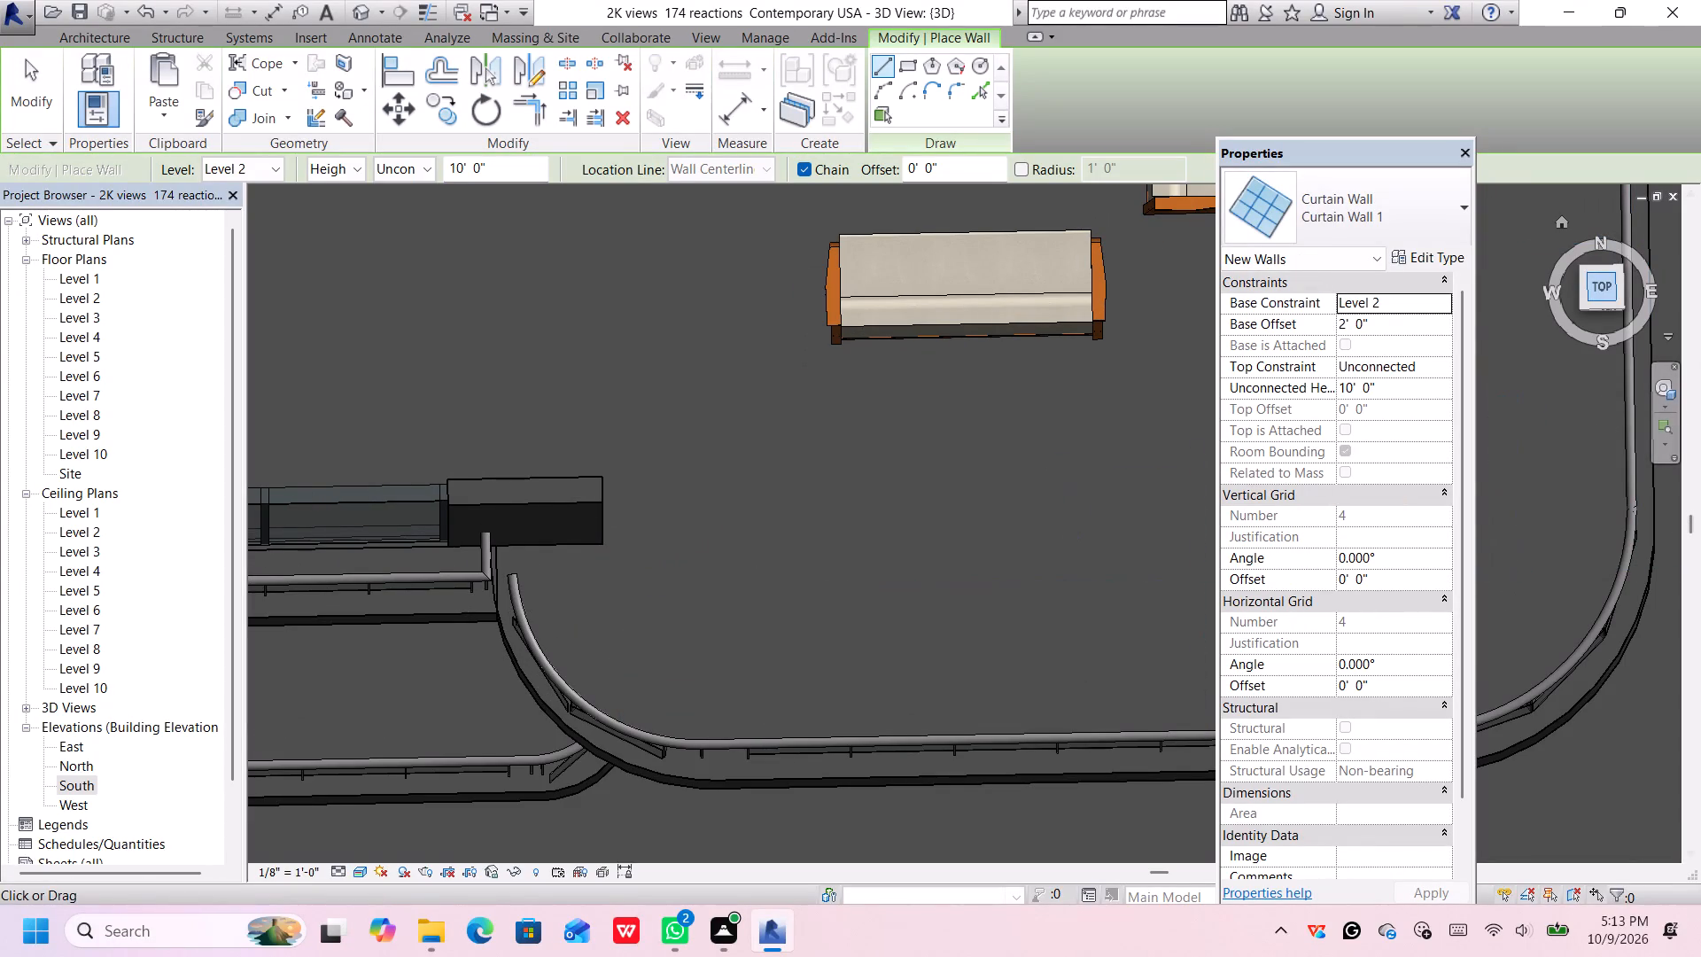
pyautogui.click(1596, 281)
pyautogui.scroll(1, 944, 546)
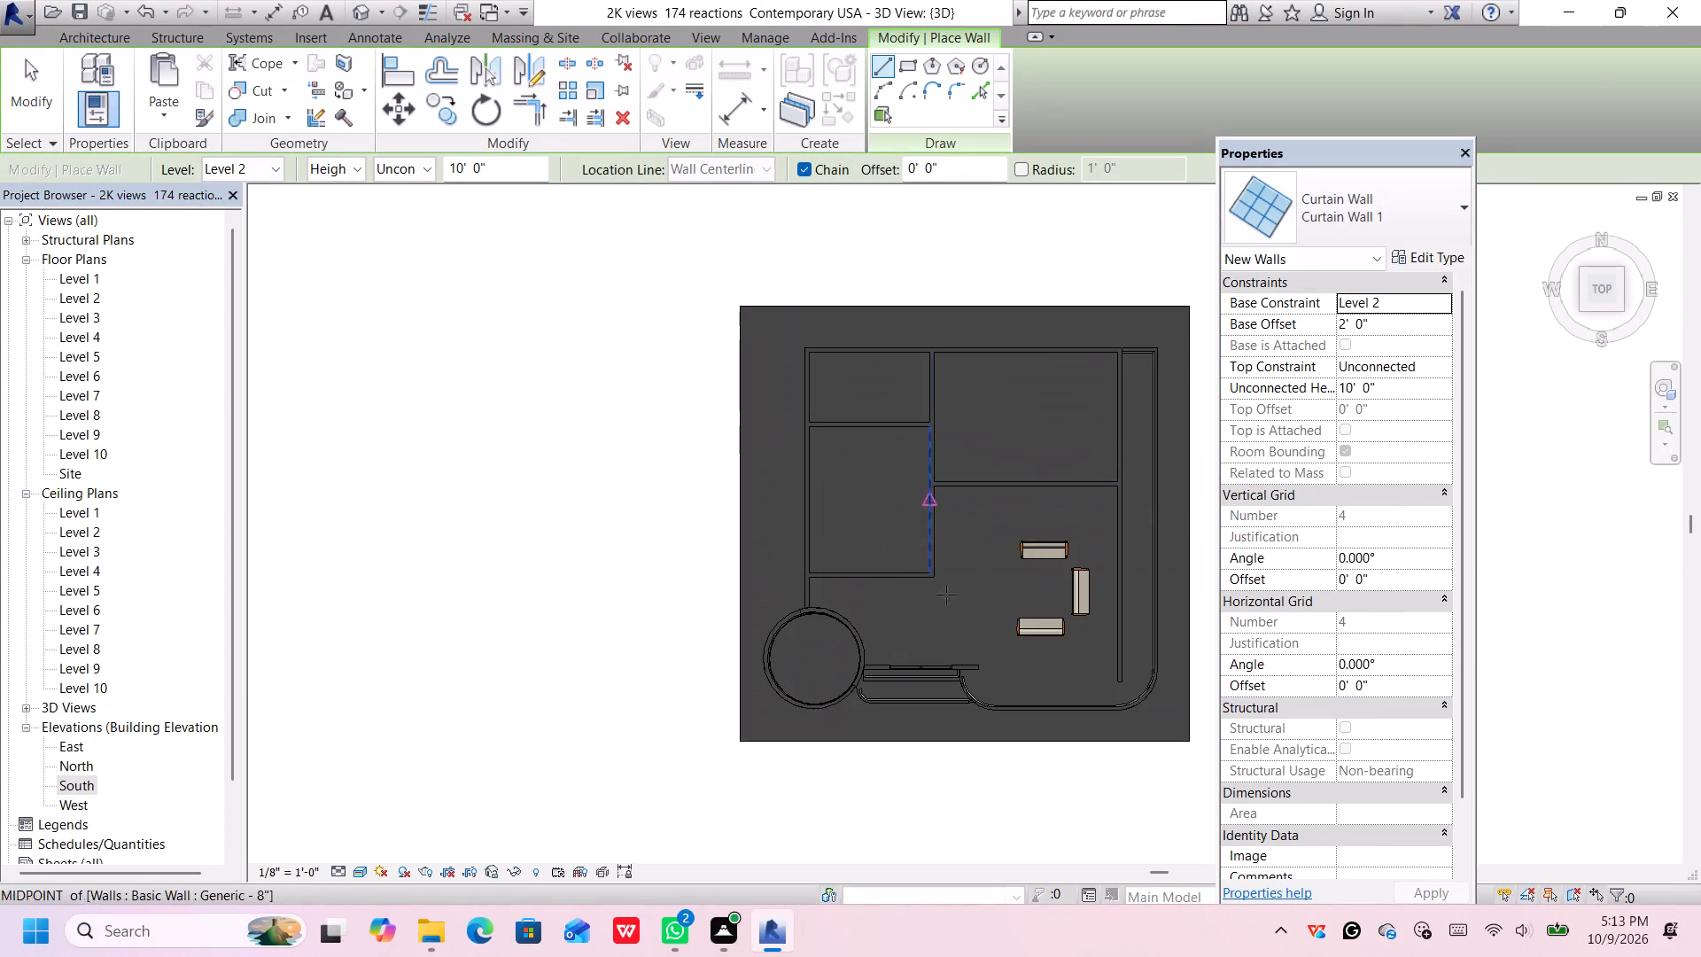
pyautogui.moveTo(940, 661); pyautogui.dragTo(827, 540, button='middle')
pyautogui.moveTo(825, 537); pyautogui.dragTo(810, 523, button='middle')
pyautogui.scroll(6, 867, 566)
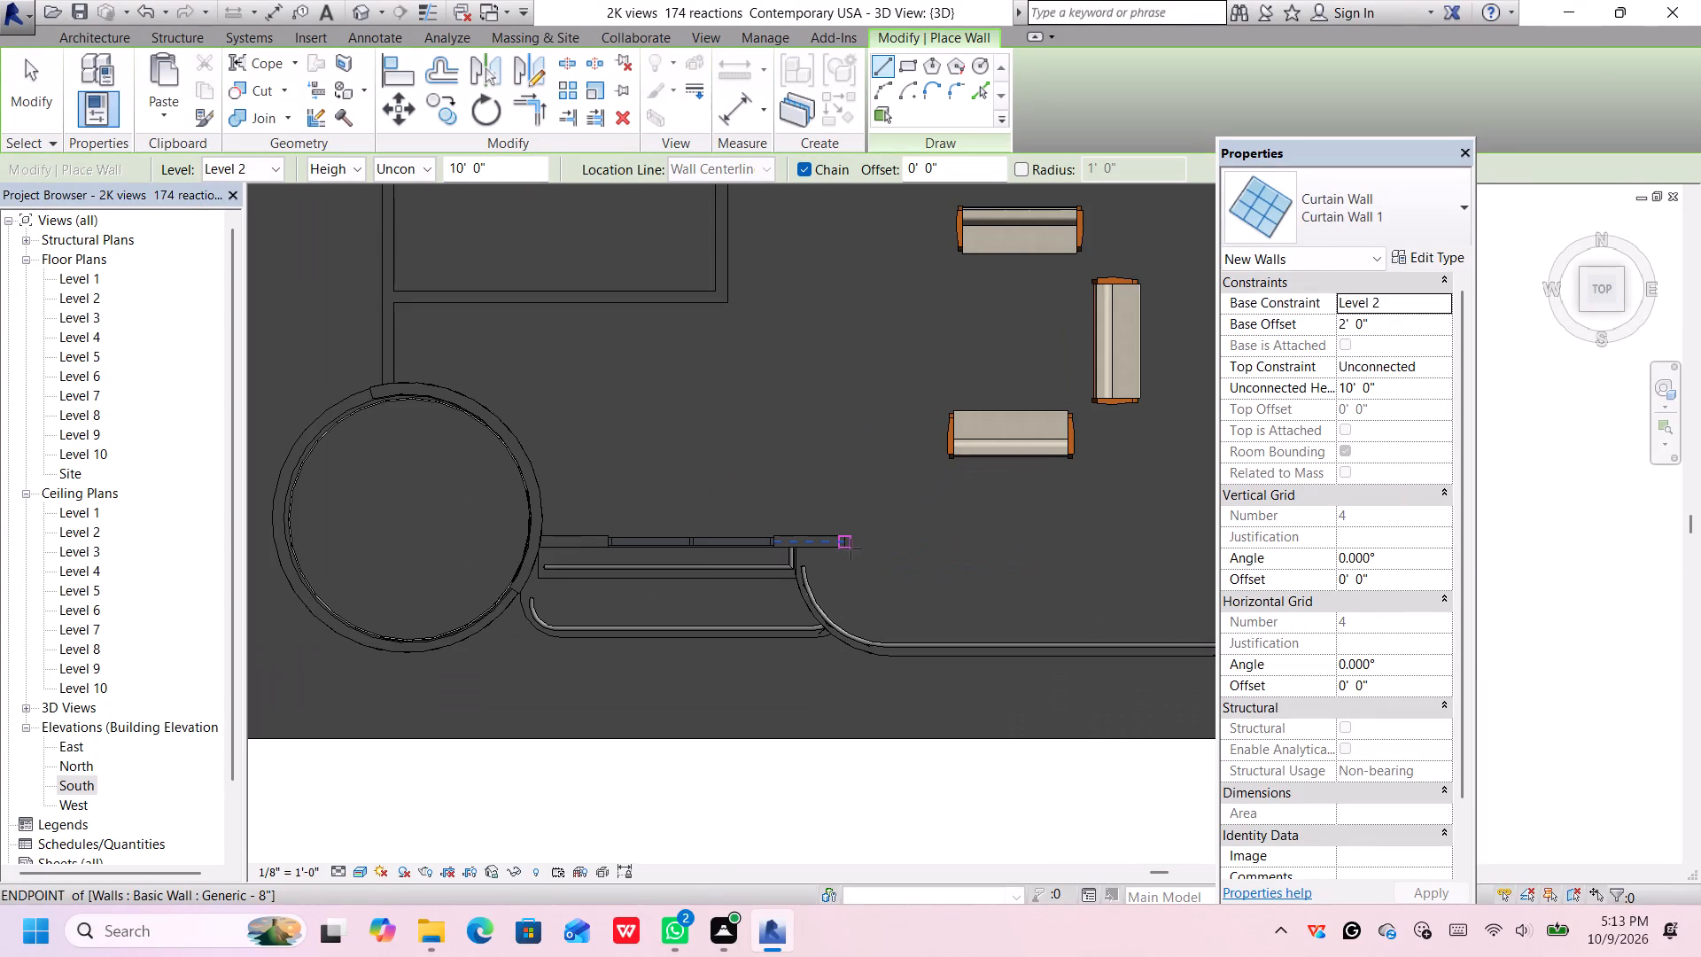
pyautogui.click(842, 539)
pyautogui.scroll(-1, 994, 527)
pyautogui.scroll(1, 994, 527)
pyautogui.scroll(-1, 993, 527)
pyautogui.moveTo(989, 528); pyautogui.dragTo(905, 510, button='middle')
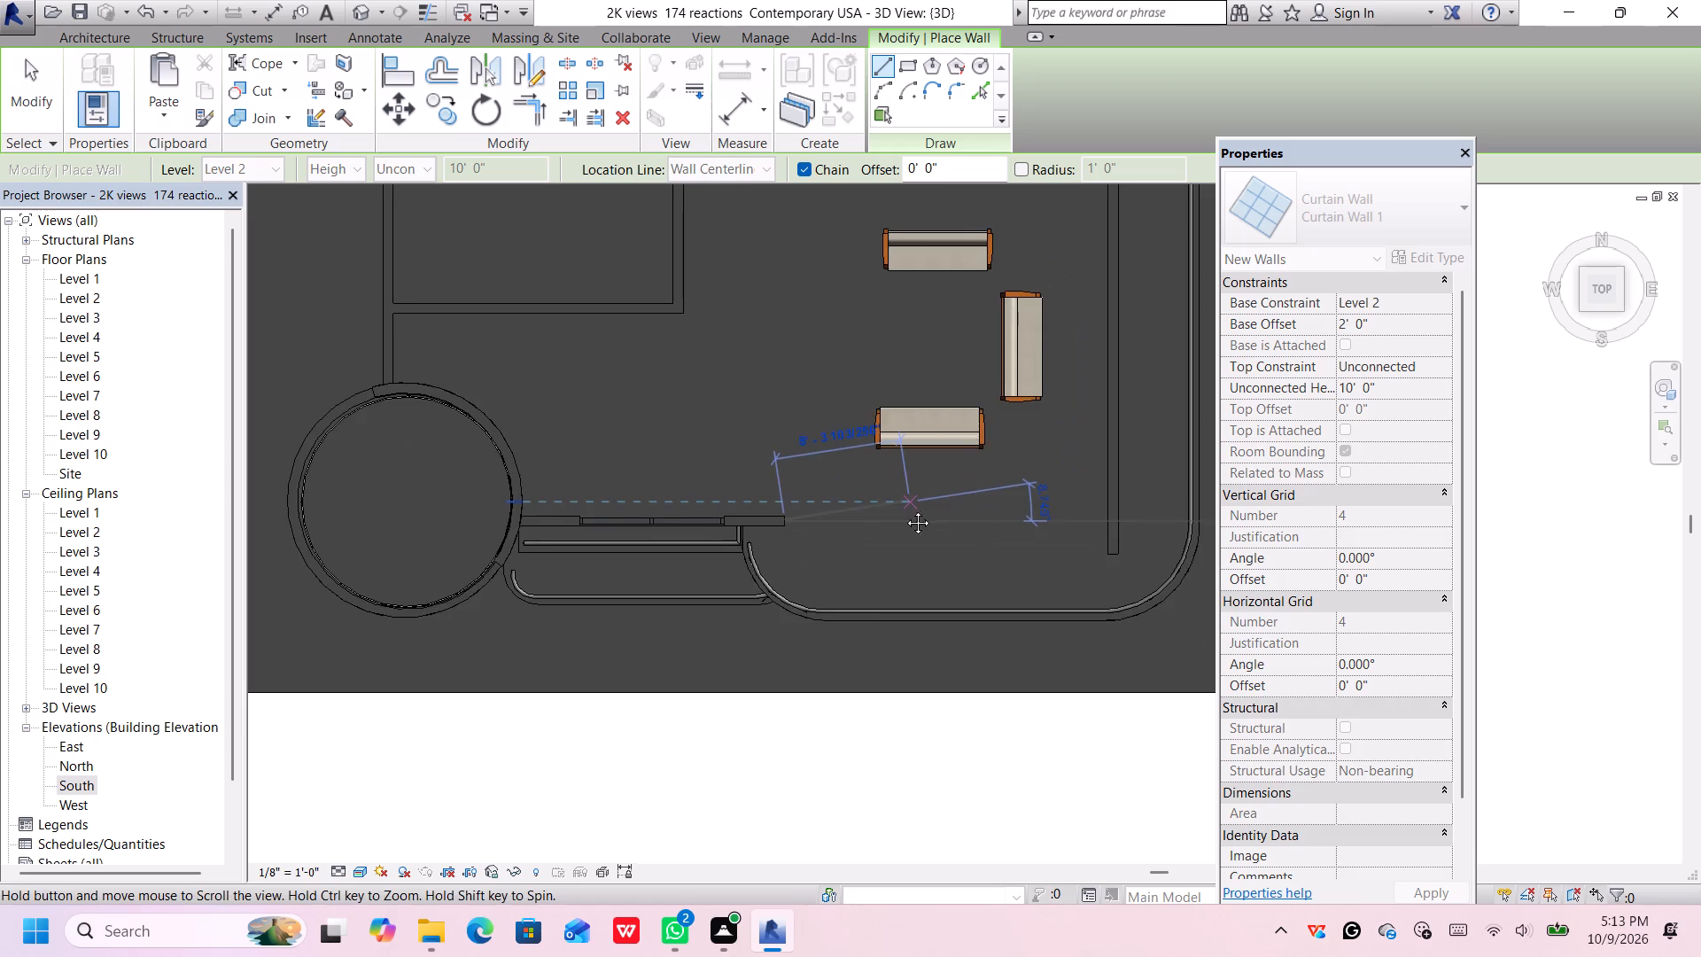
pyautogui.moveTo(905, 510); pyautogui.dragTo(731, 468, button='middle')
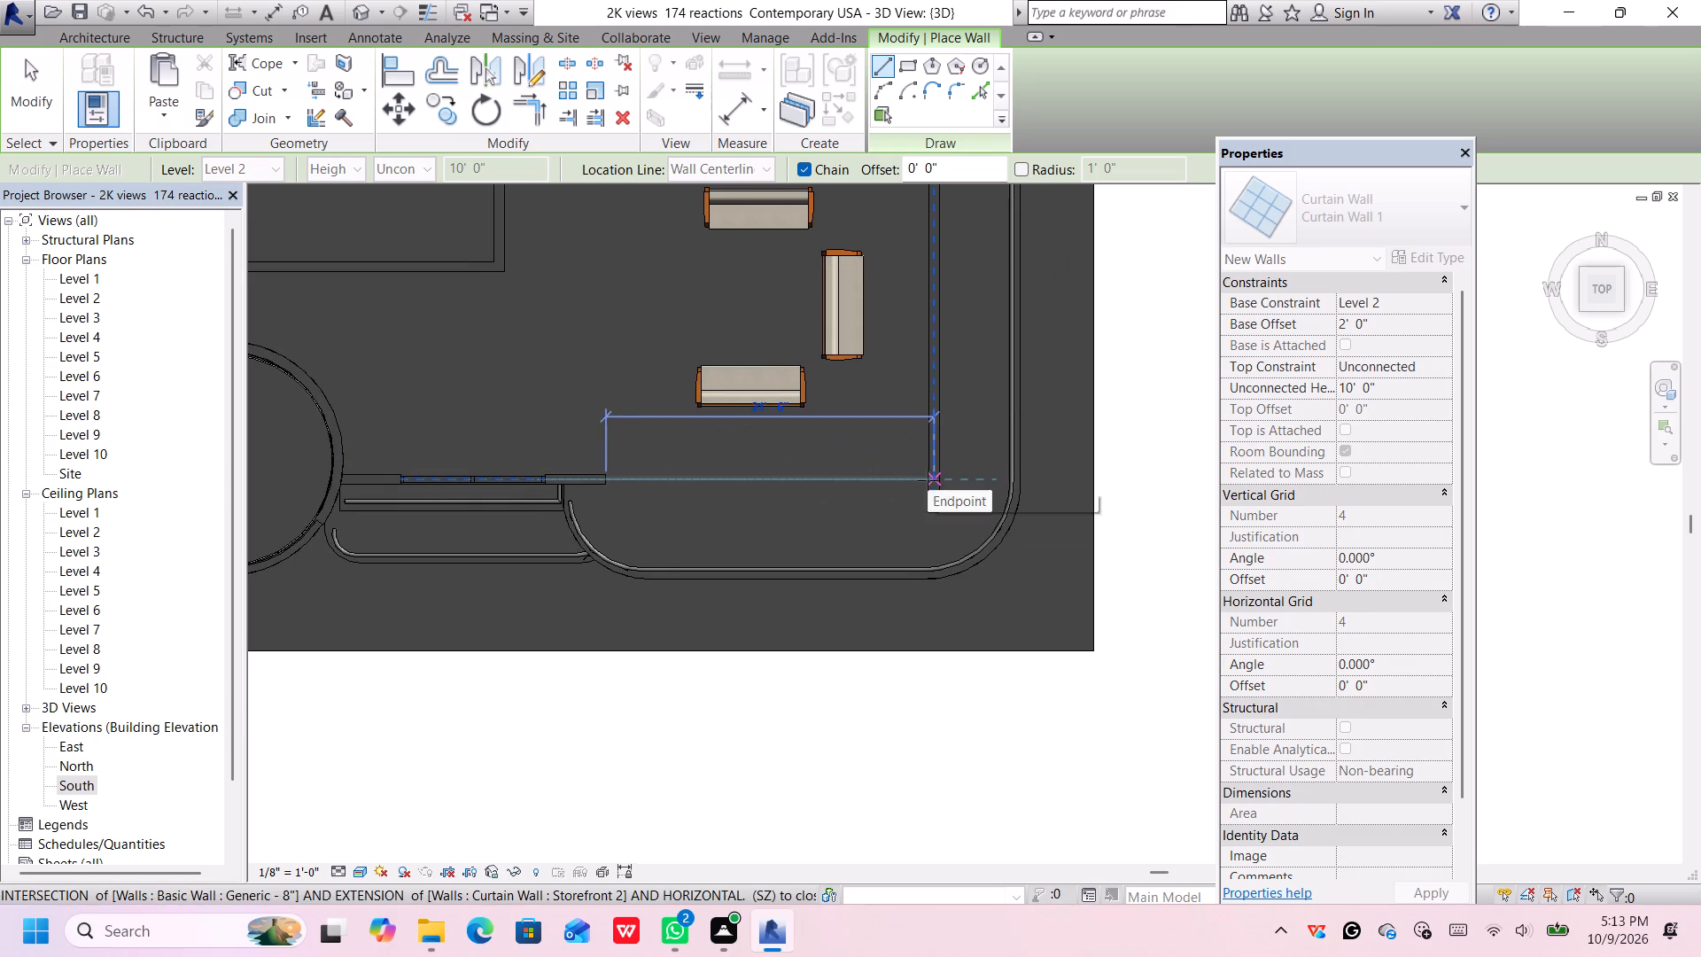
pyautogui.click(928, 480)
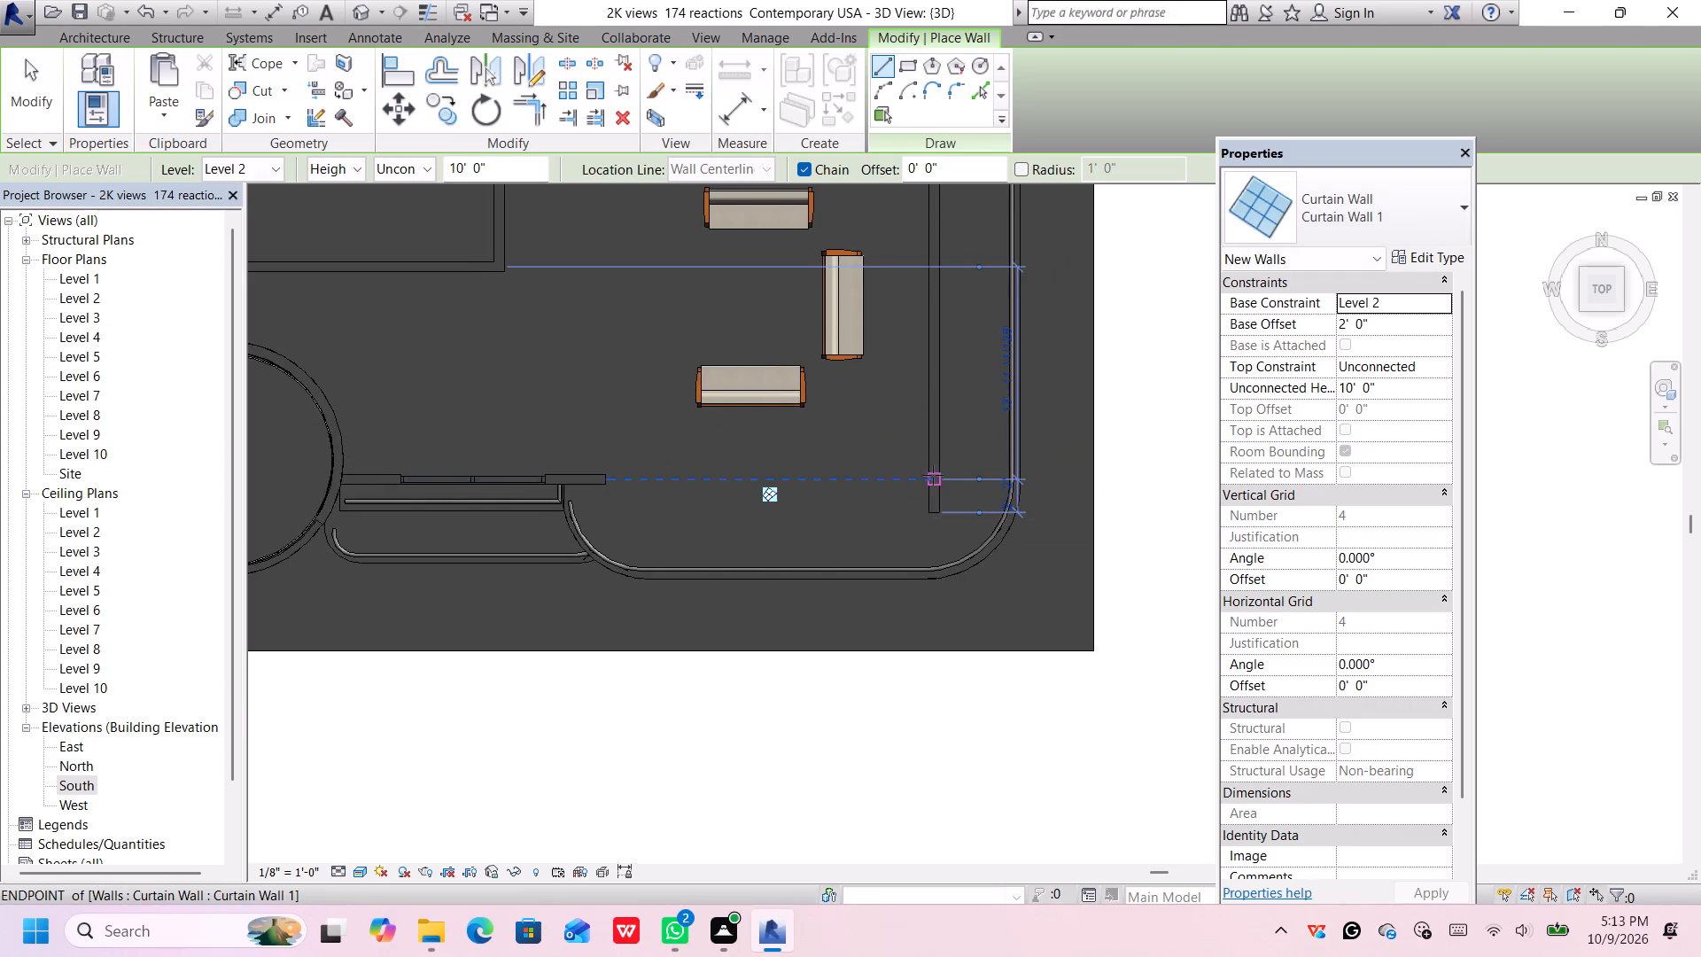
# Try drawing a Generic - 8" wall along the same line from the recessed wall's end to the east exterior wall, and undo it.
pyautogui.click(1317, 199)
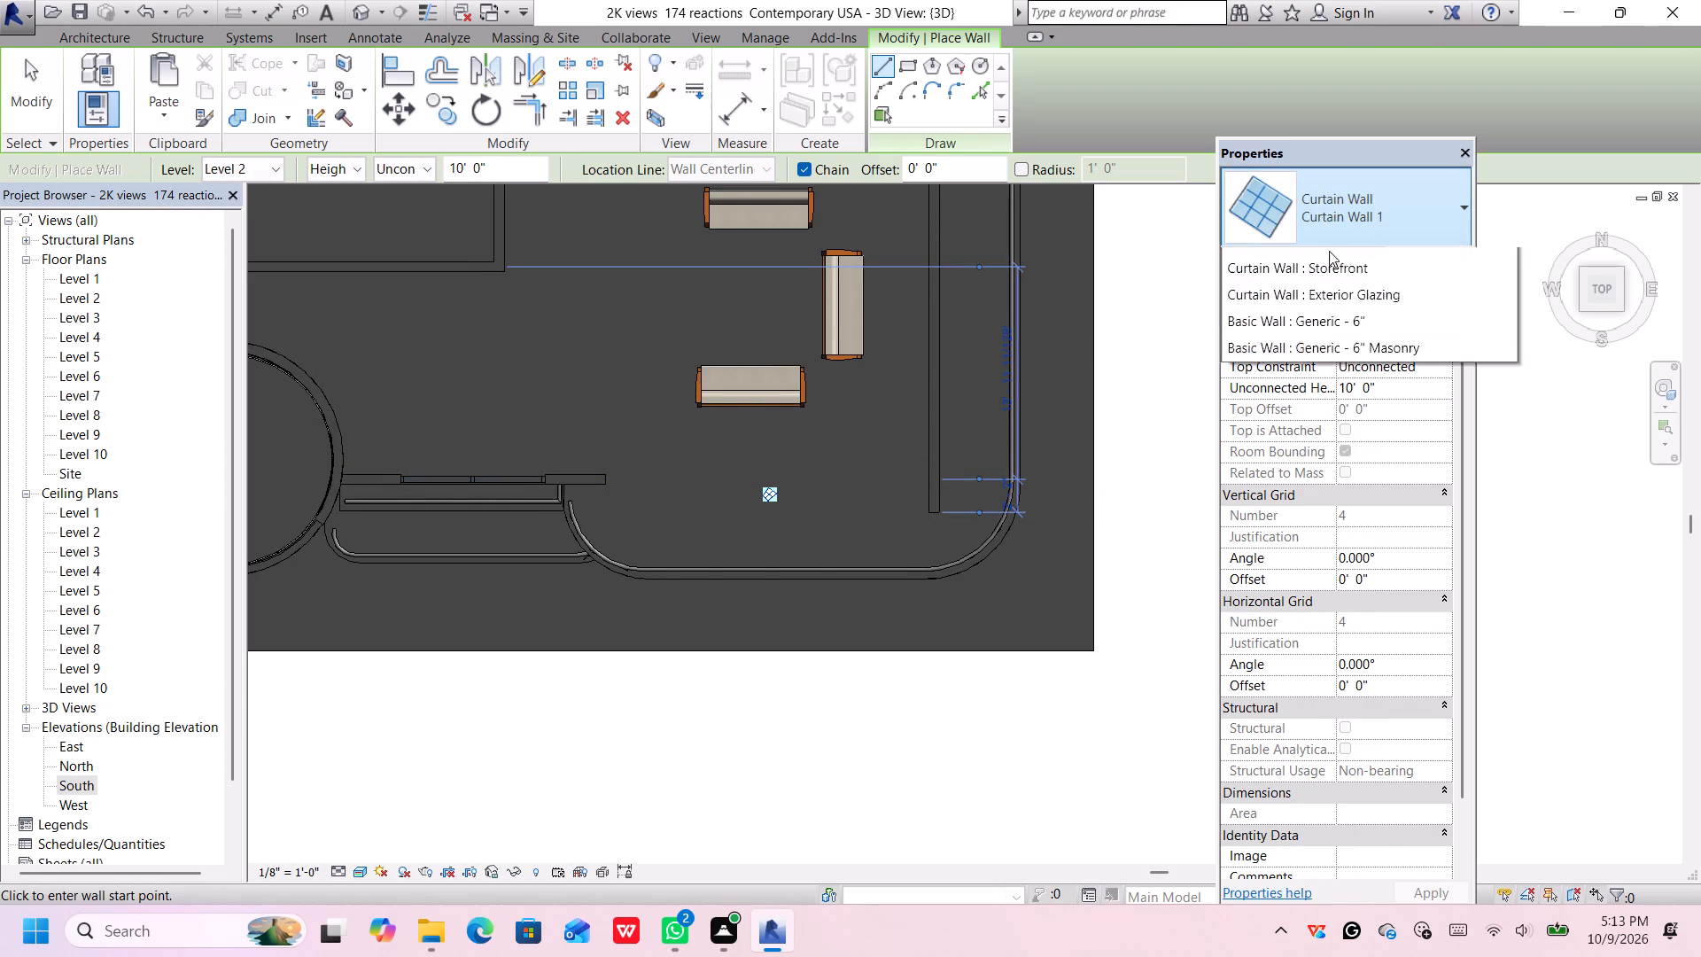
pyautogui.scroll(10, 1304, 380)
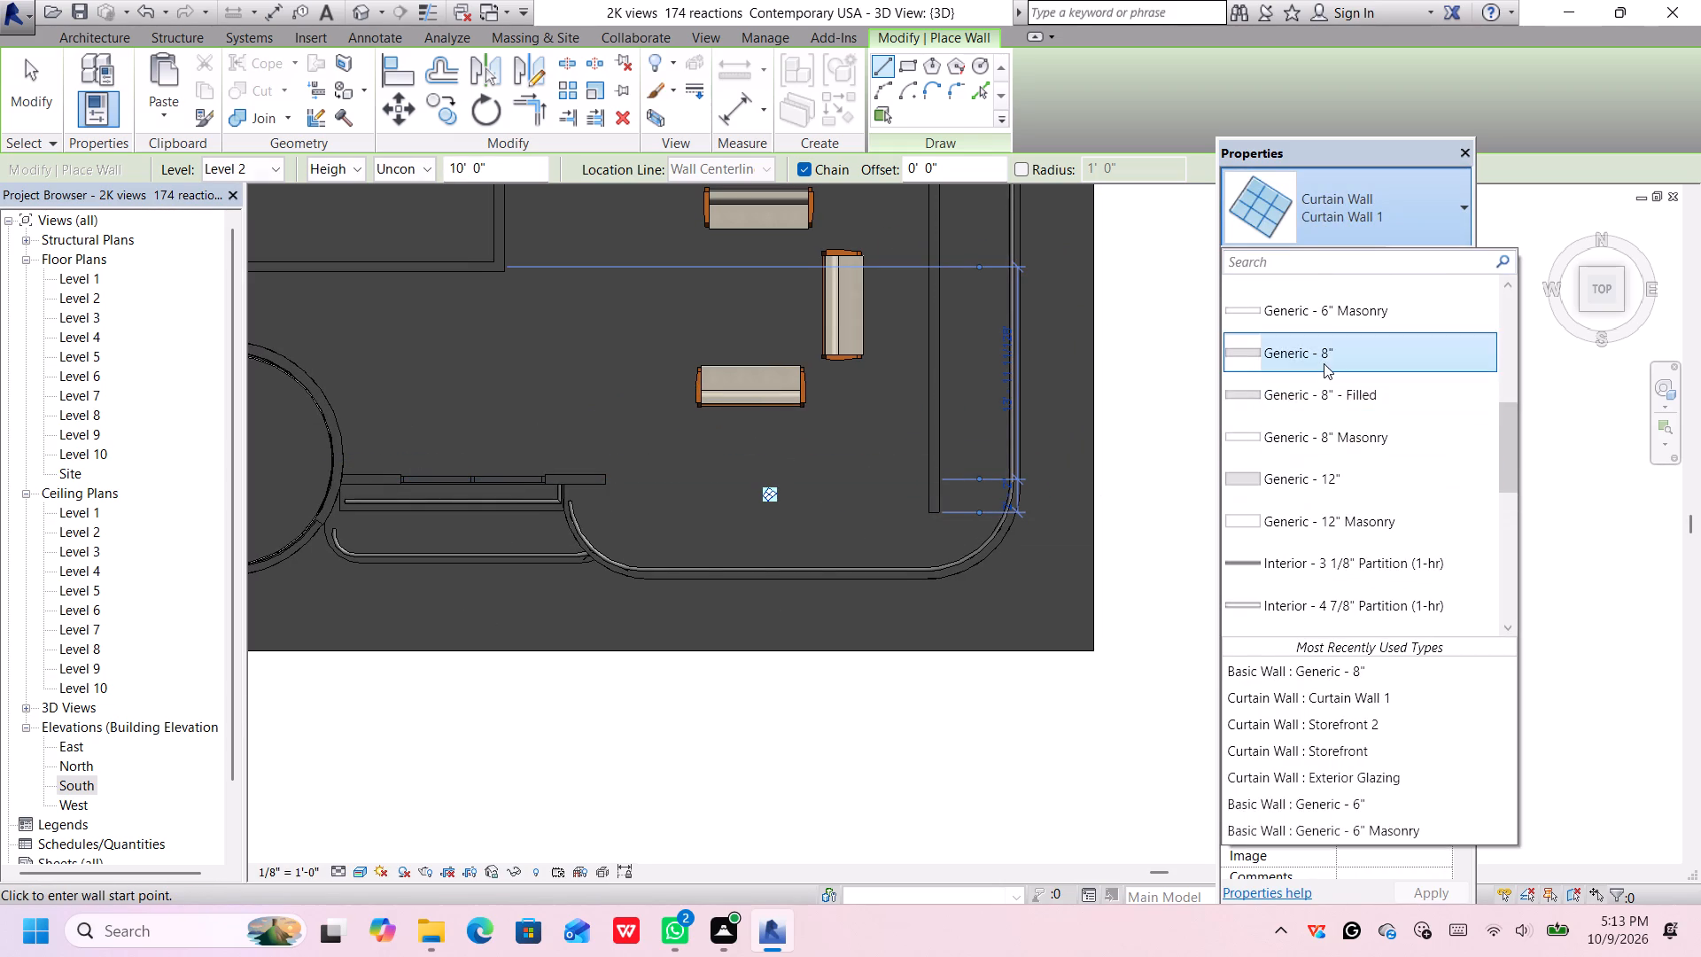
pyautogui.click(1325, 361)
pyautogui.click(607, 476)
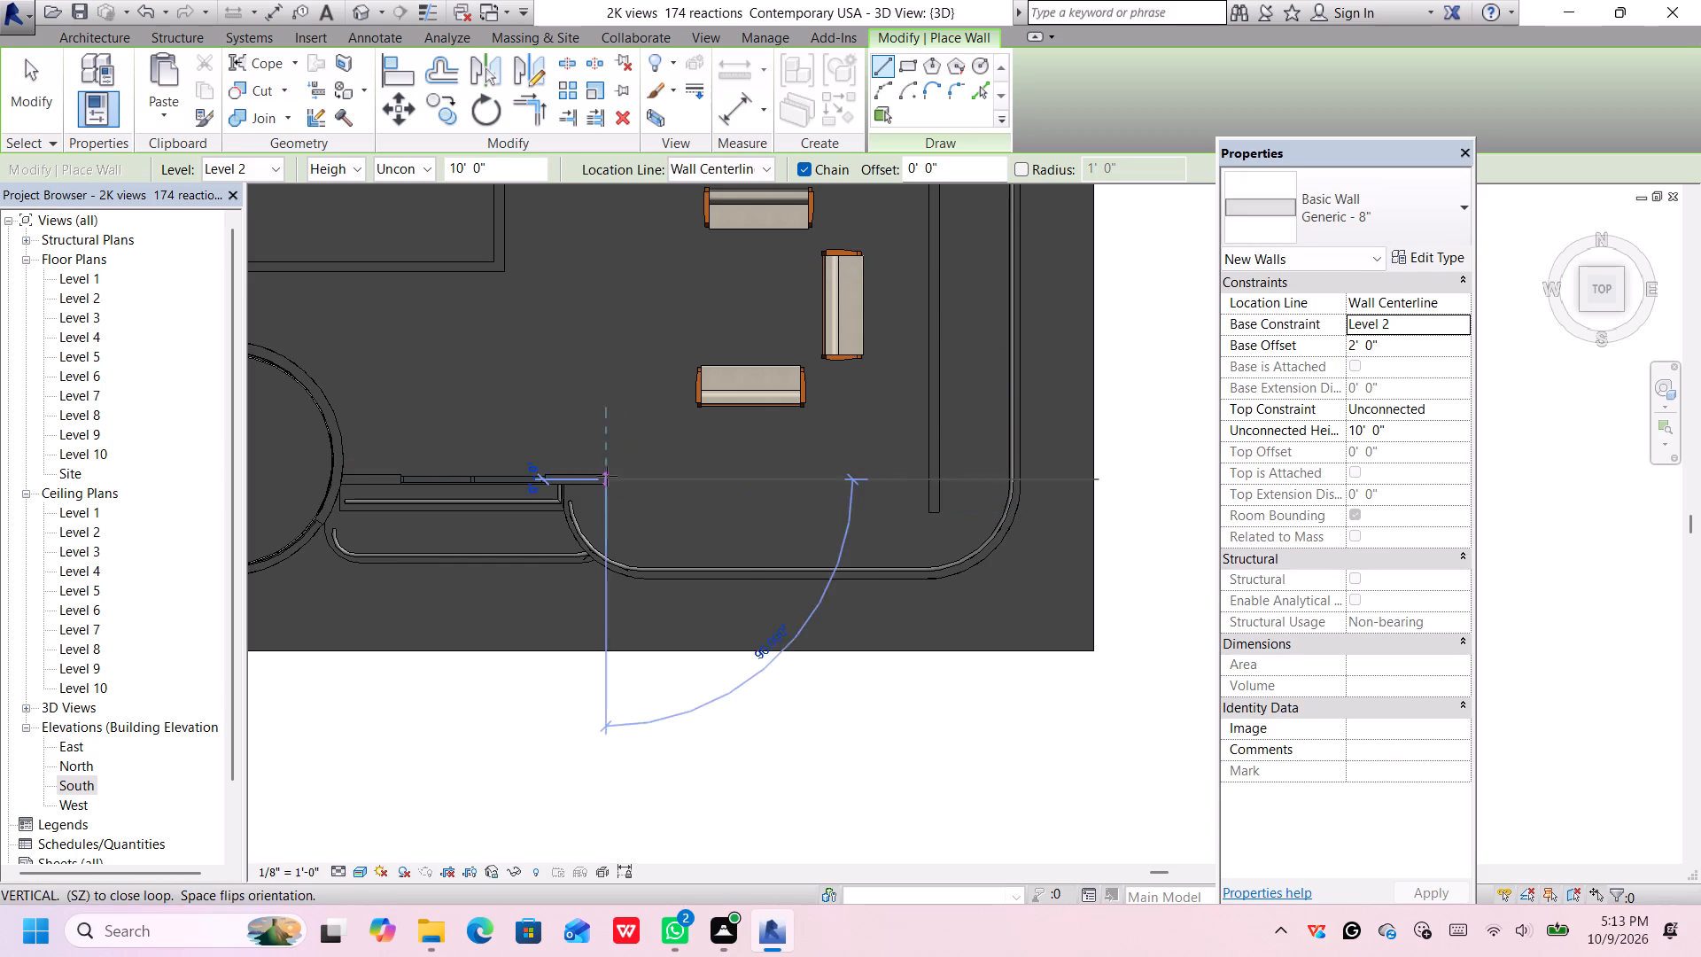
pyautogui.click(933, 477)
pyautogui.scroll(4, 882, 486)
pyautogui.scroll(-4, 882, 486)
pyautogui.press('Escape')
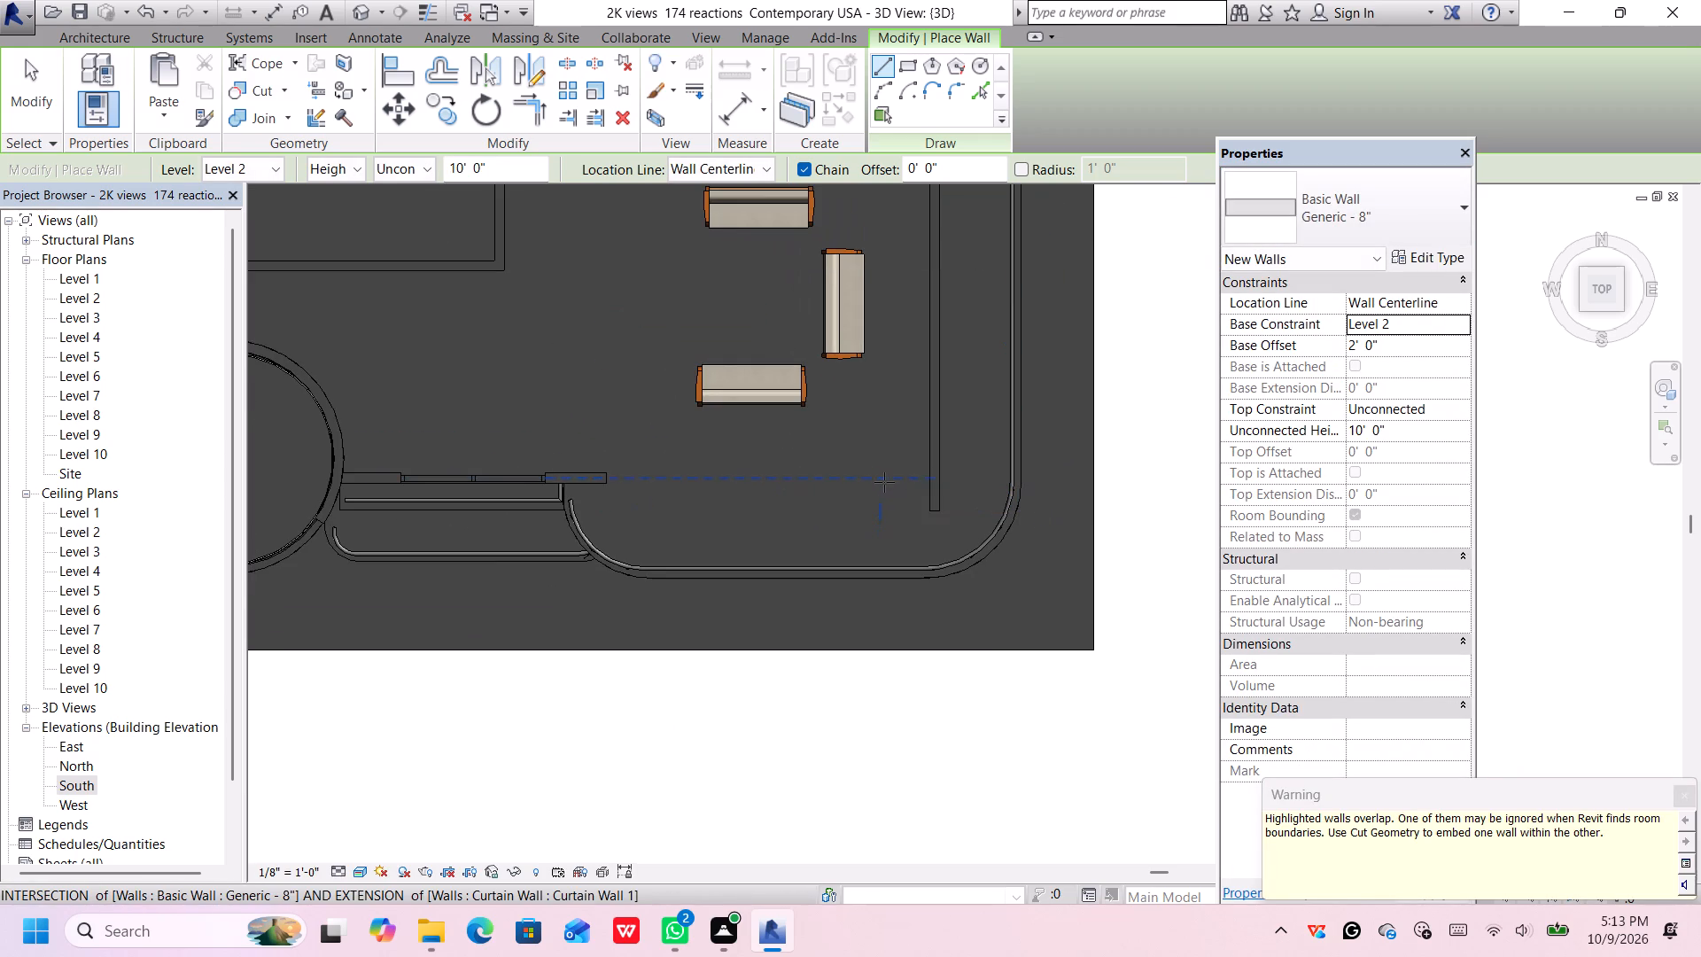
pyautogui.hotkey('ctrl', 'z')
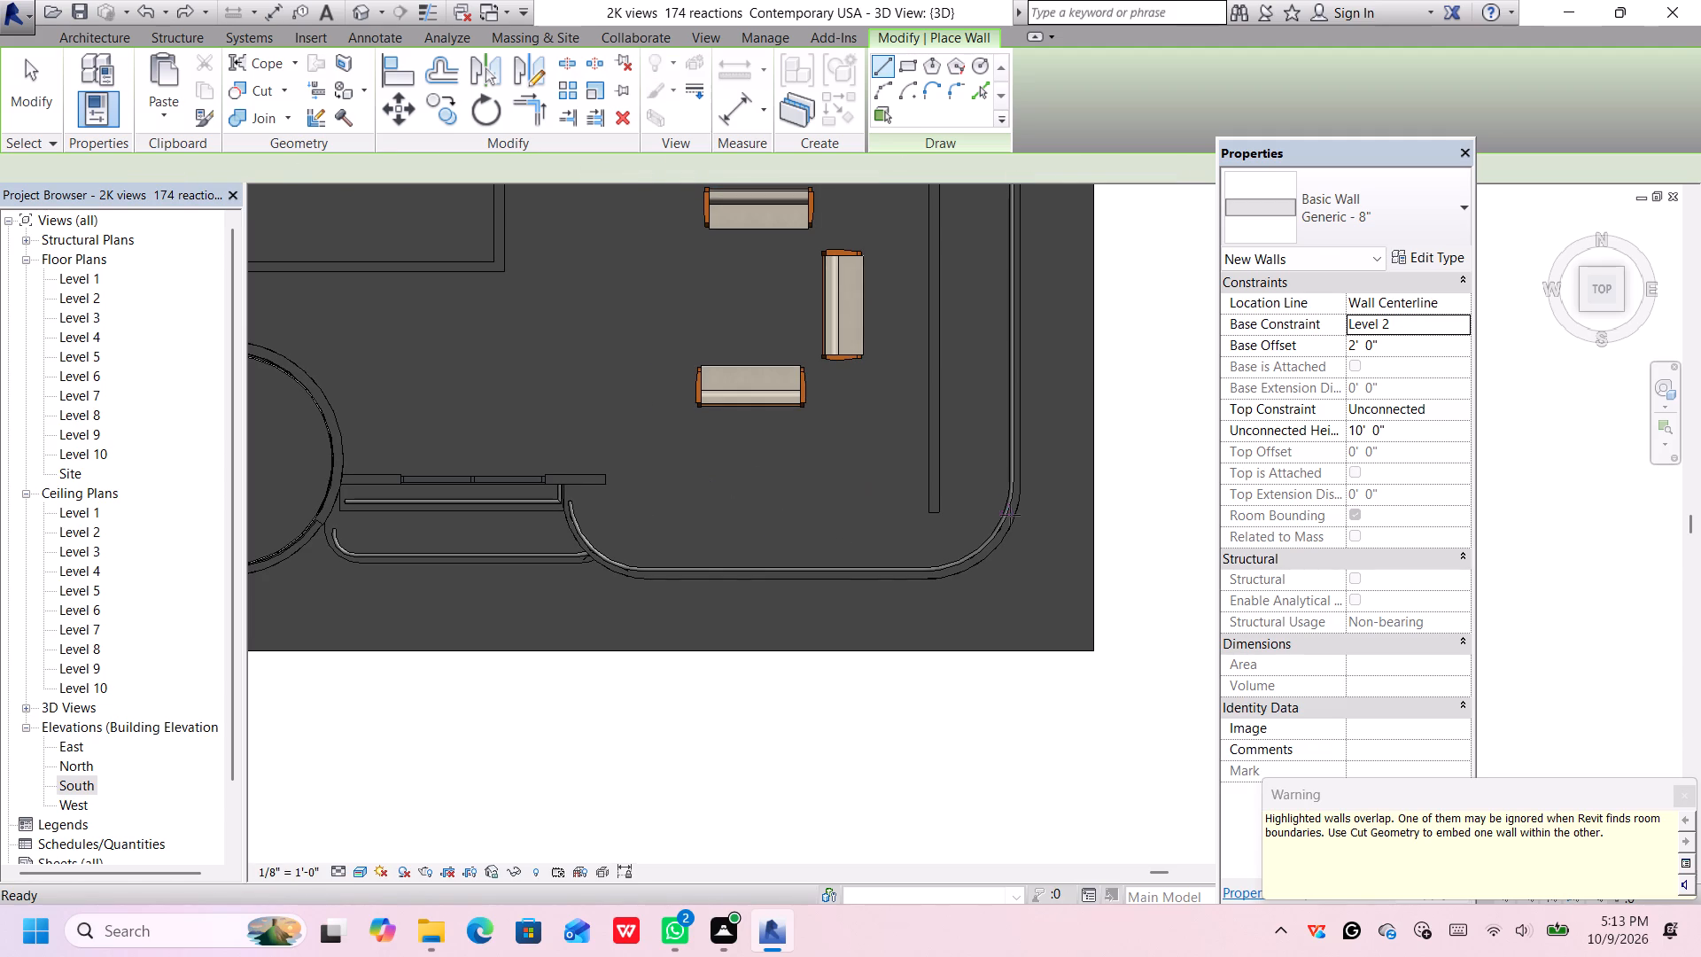
# Shorten the east exterior Generic - 8" wall so its south end lines up with the recessed balcony wall.
pyautogui.scroll(1, 941, 518)
pyautogui.press('Escape')
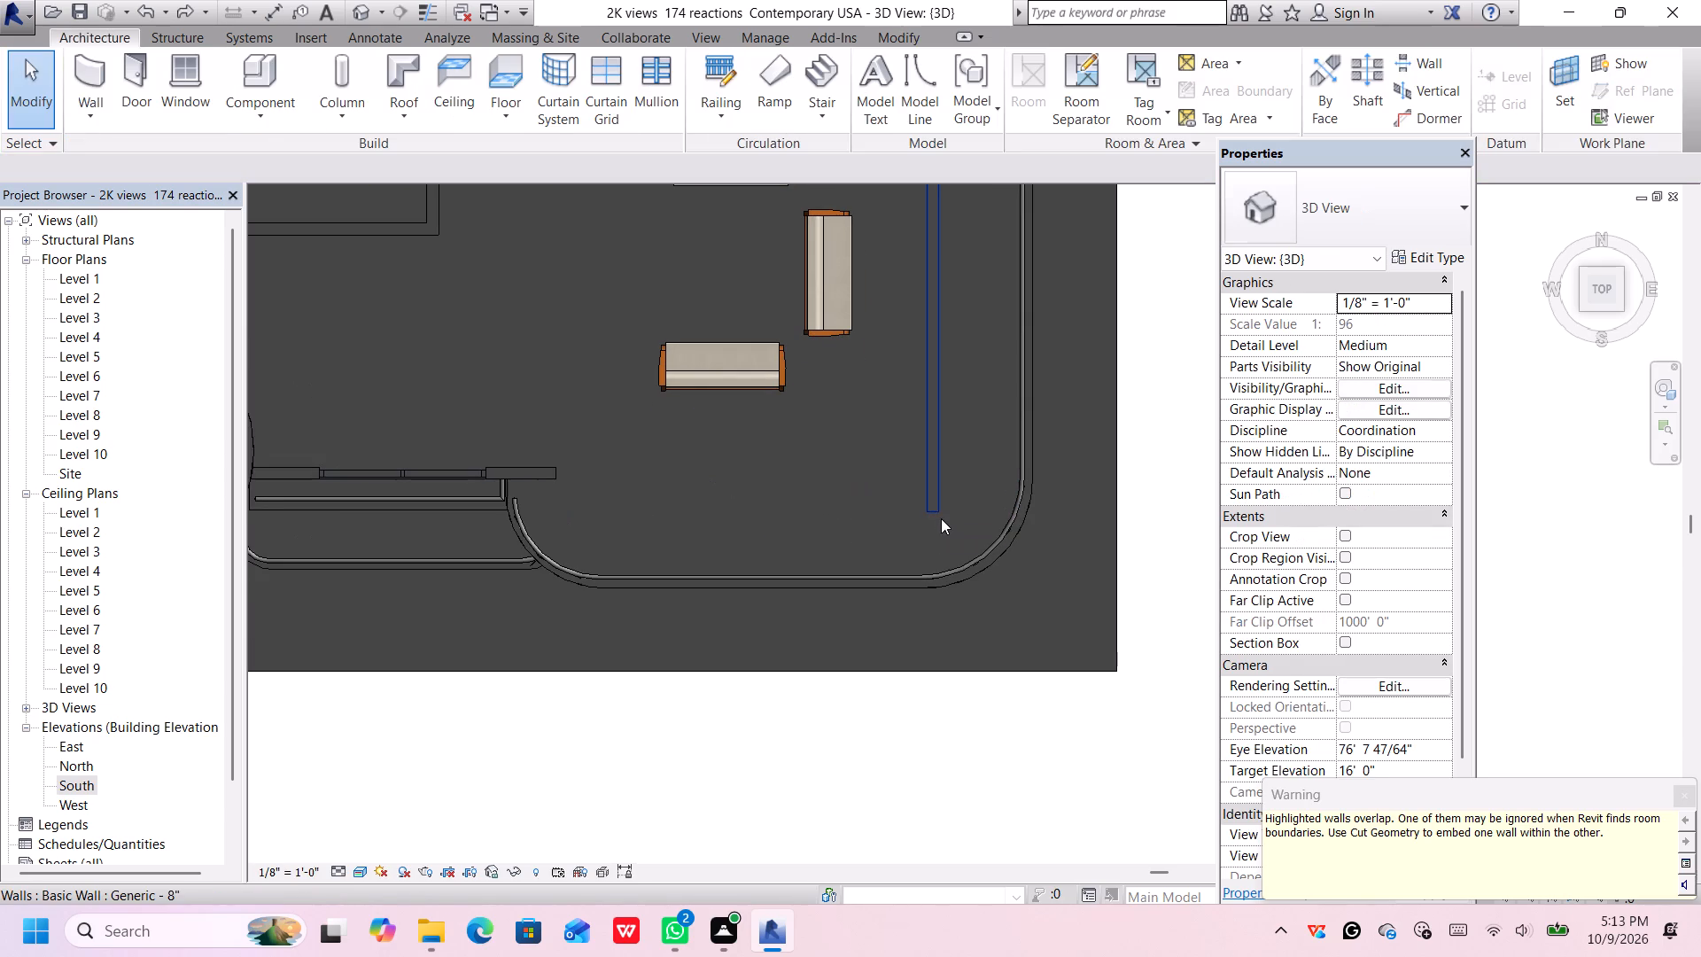
pyautogui.click(937, 510)
pyautogui.moveTo(935, 509); pyautogui.dragTo(933, 486)
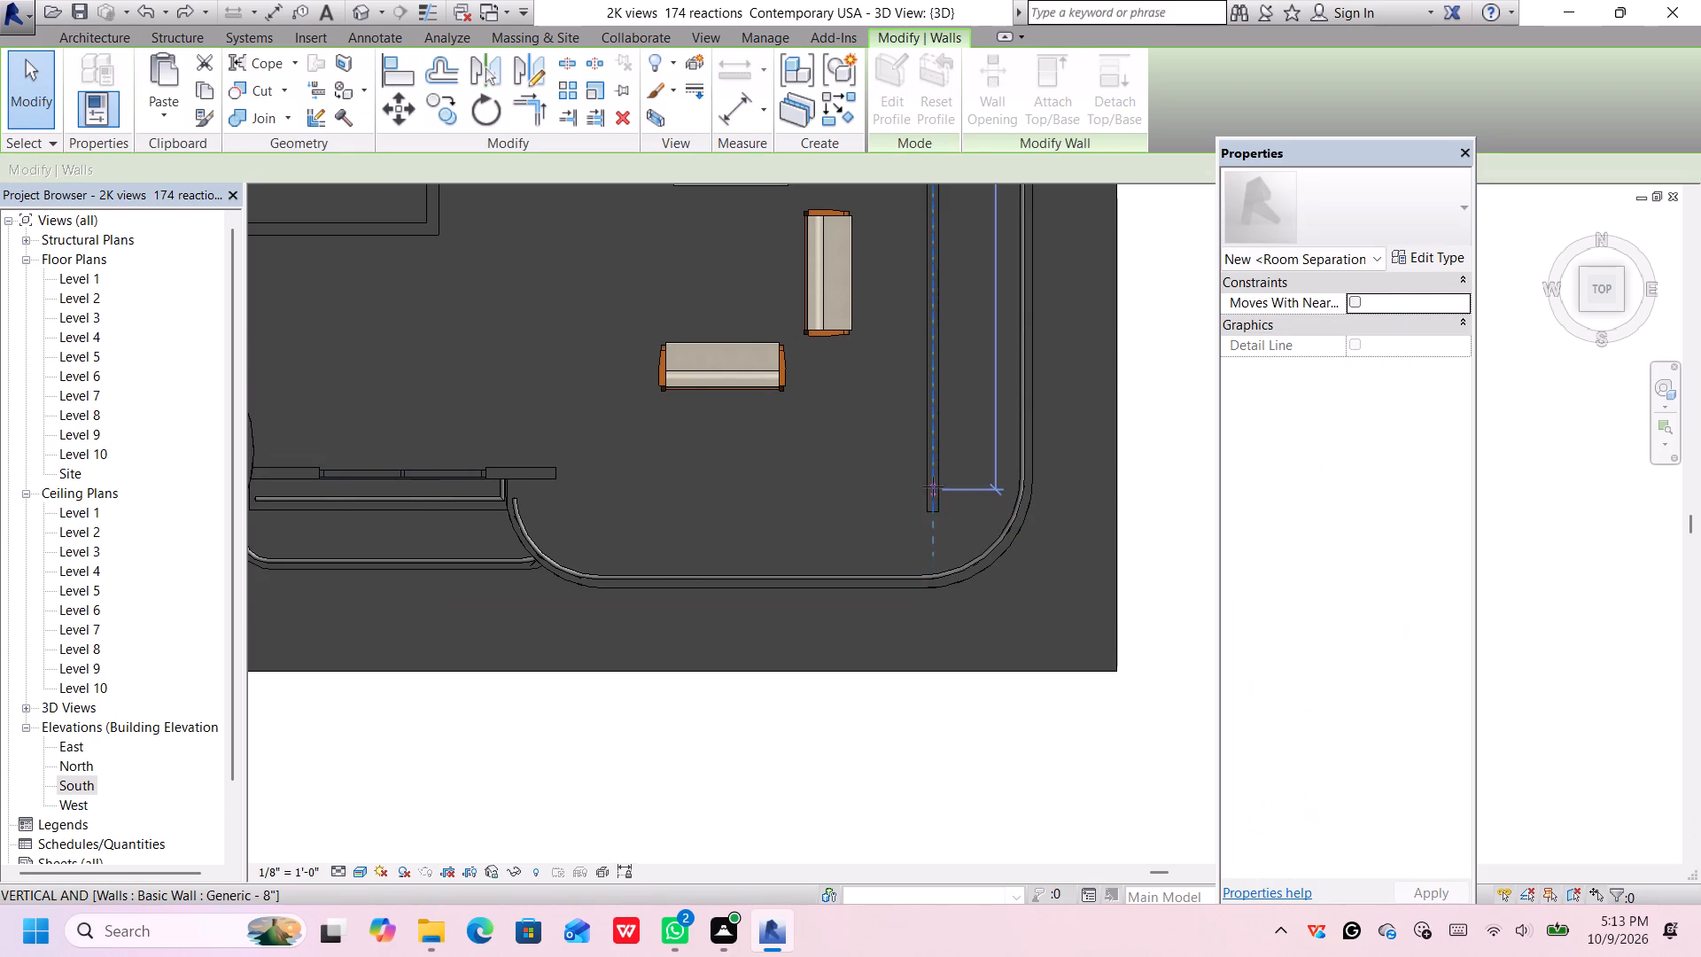
pyautogui.moveTo(933, 486); pyautogui.dragTo(933, 477)
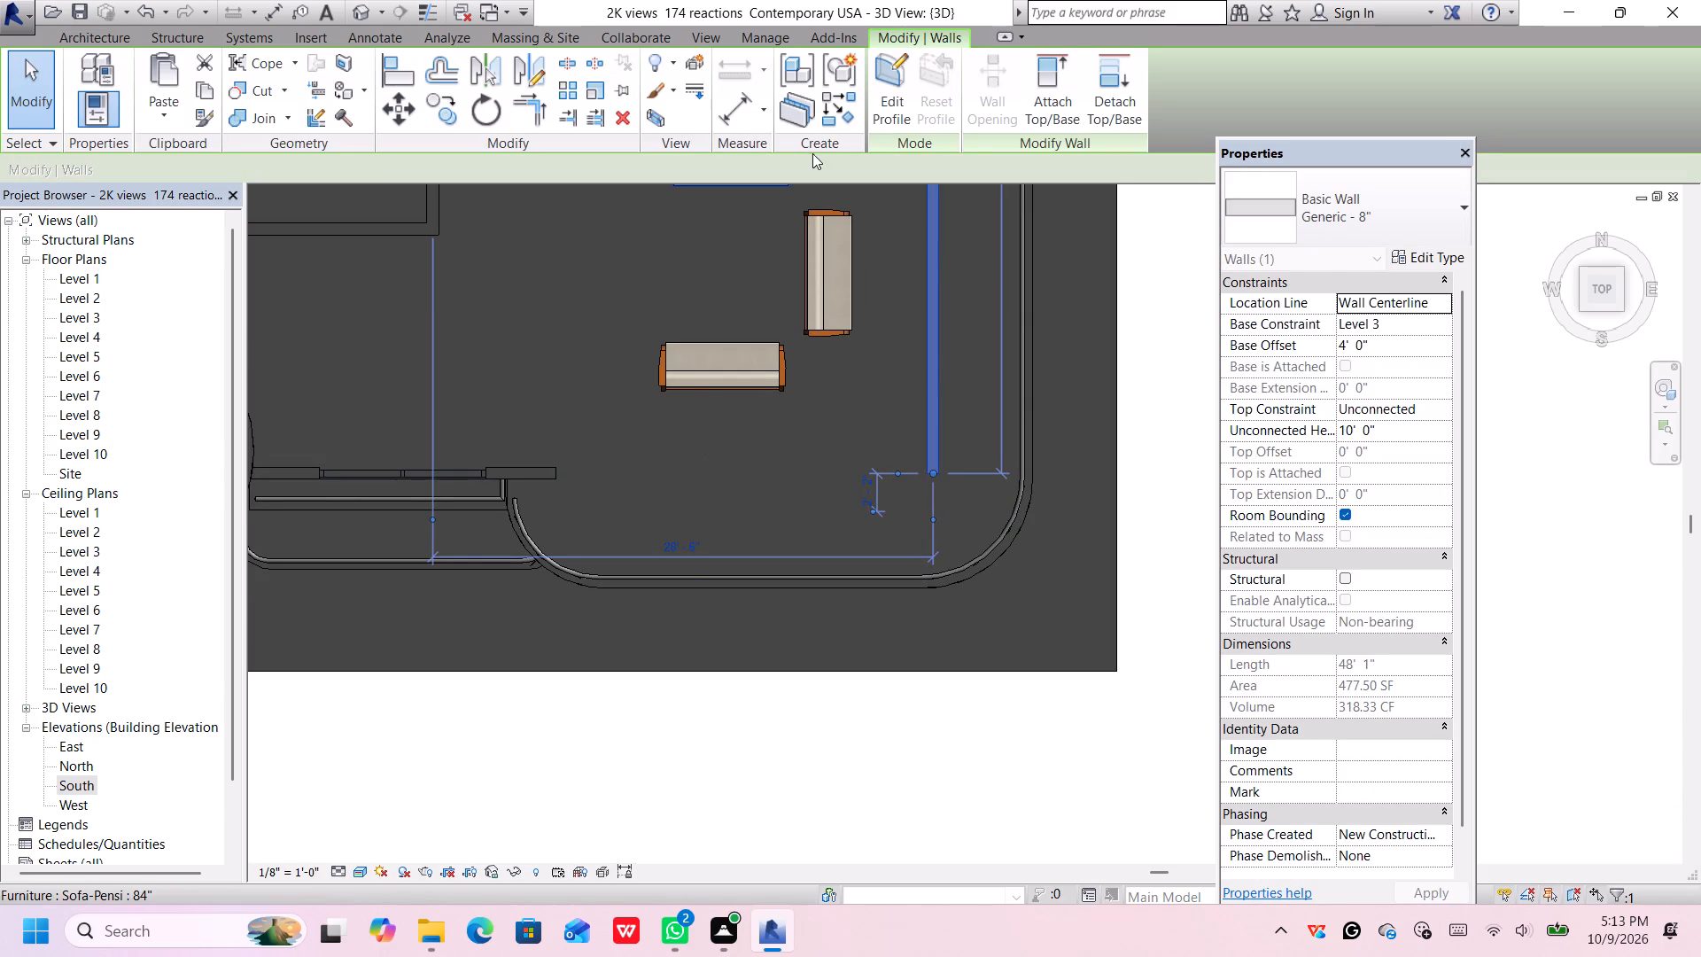
# Draw a straight Generic - 8" wall based on Level 2 from the recessed balcony wall's east end to the east exterior wall's end.
pyautogui.click(104, 46)
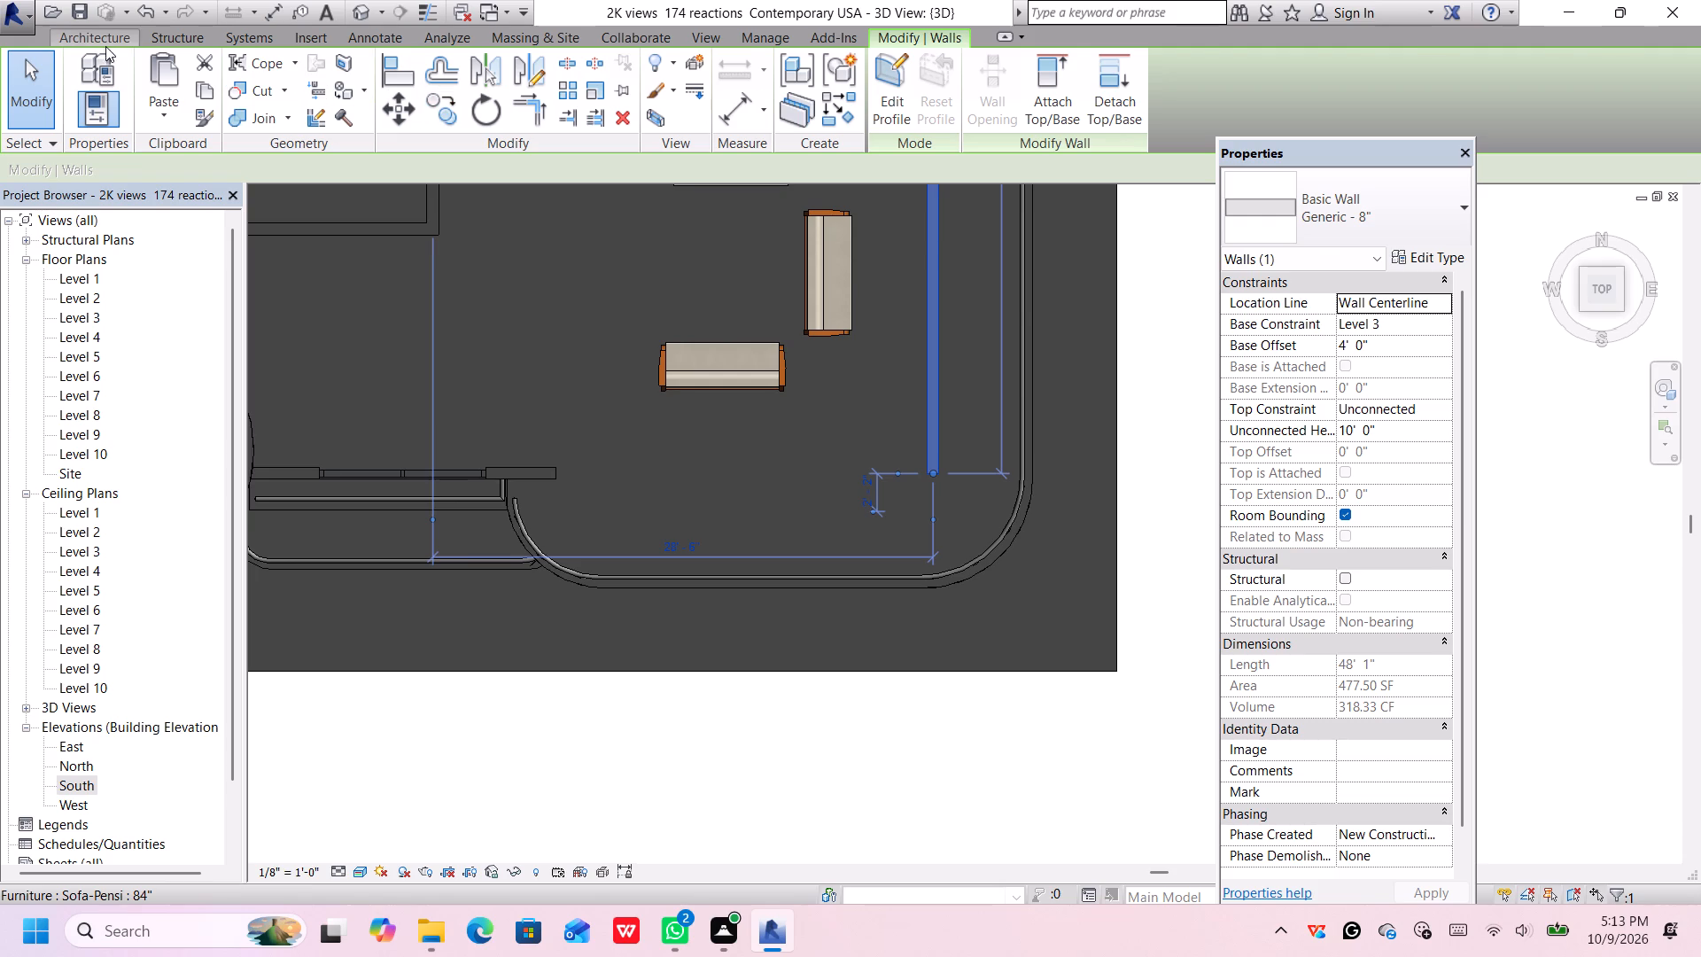
pyautogui.moveTo(96, 77); pyautogui.dragTo(104, 89)
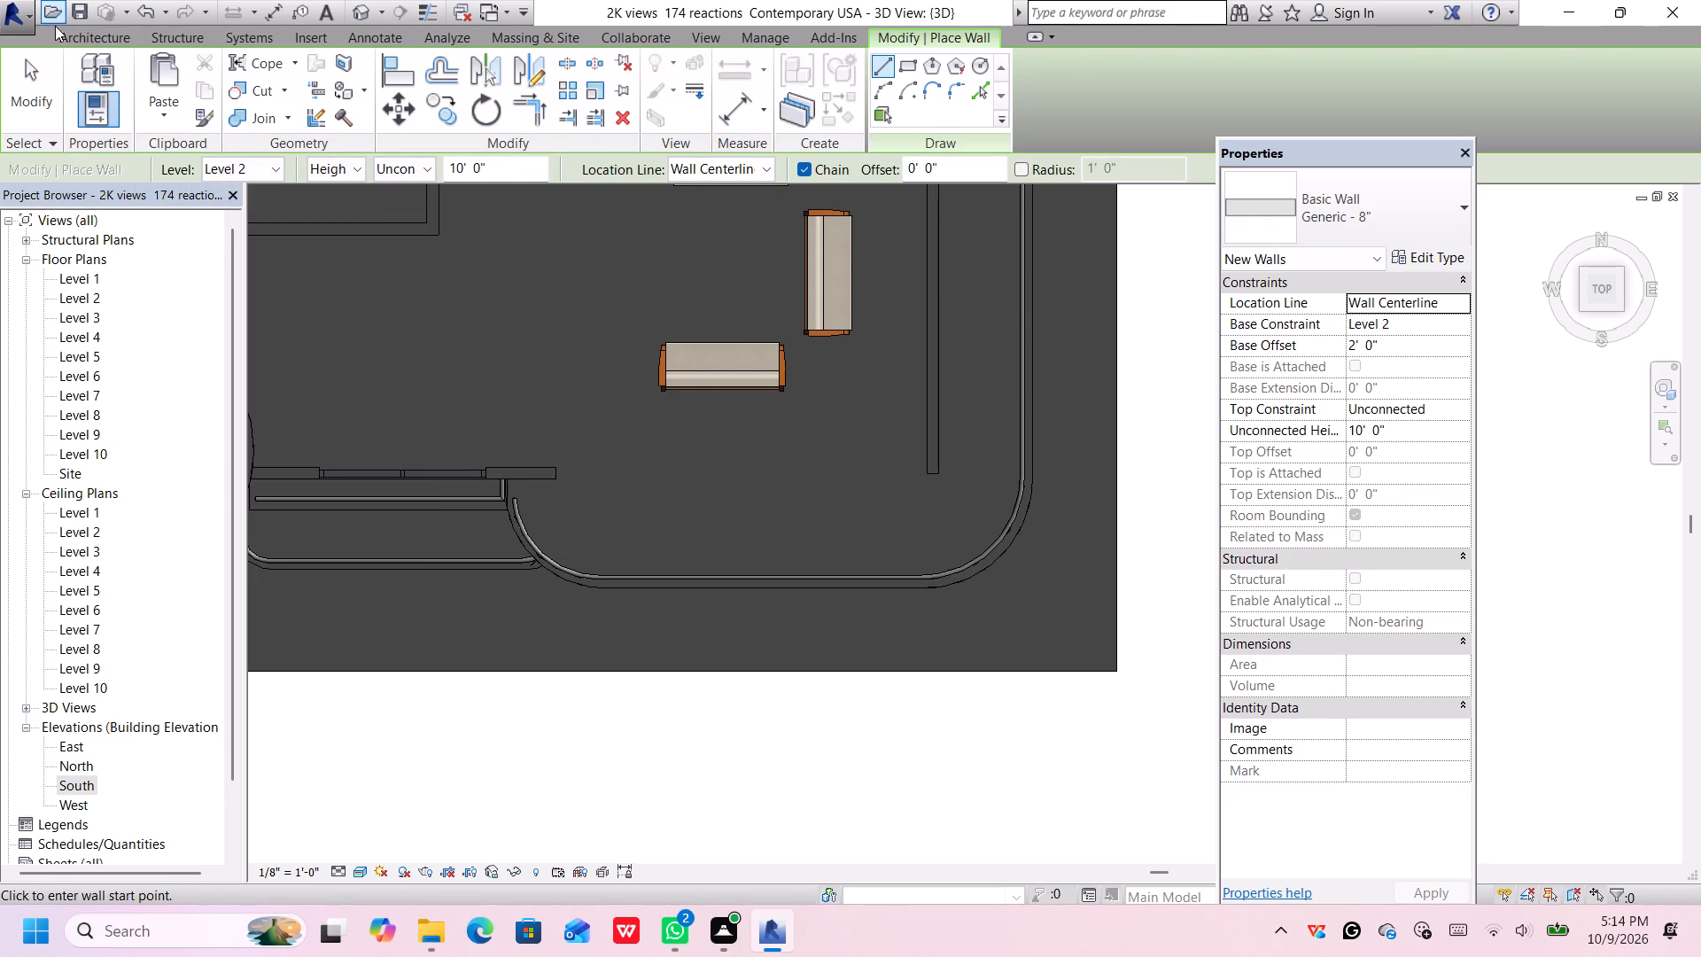
pyautogui.click(76, 31)
pyautogui.doubleClick(96, 75)
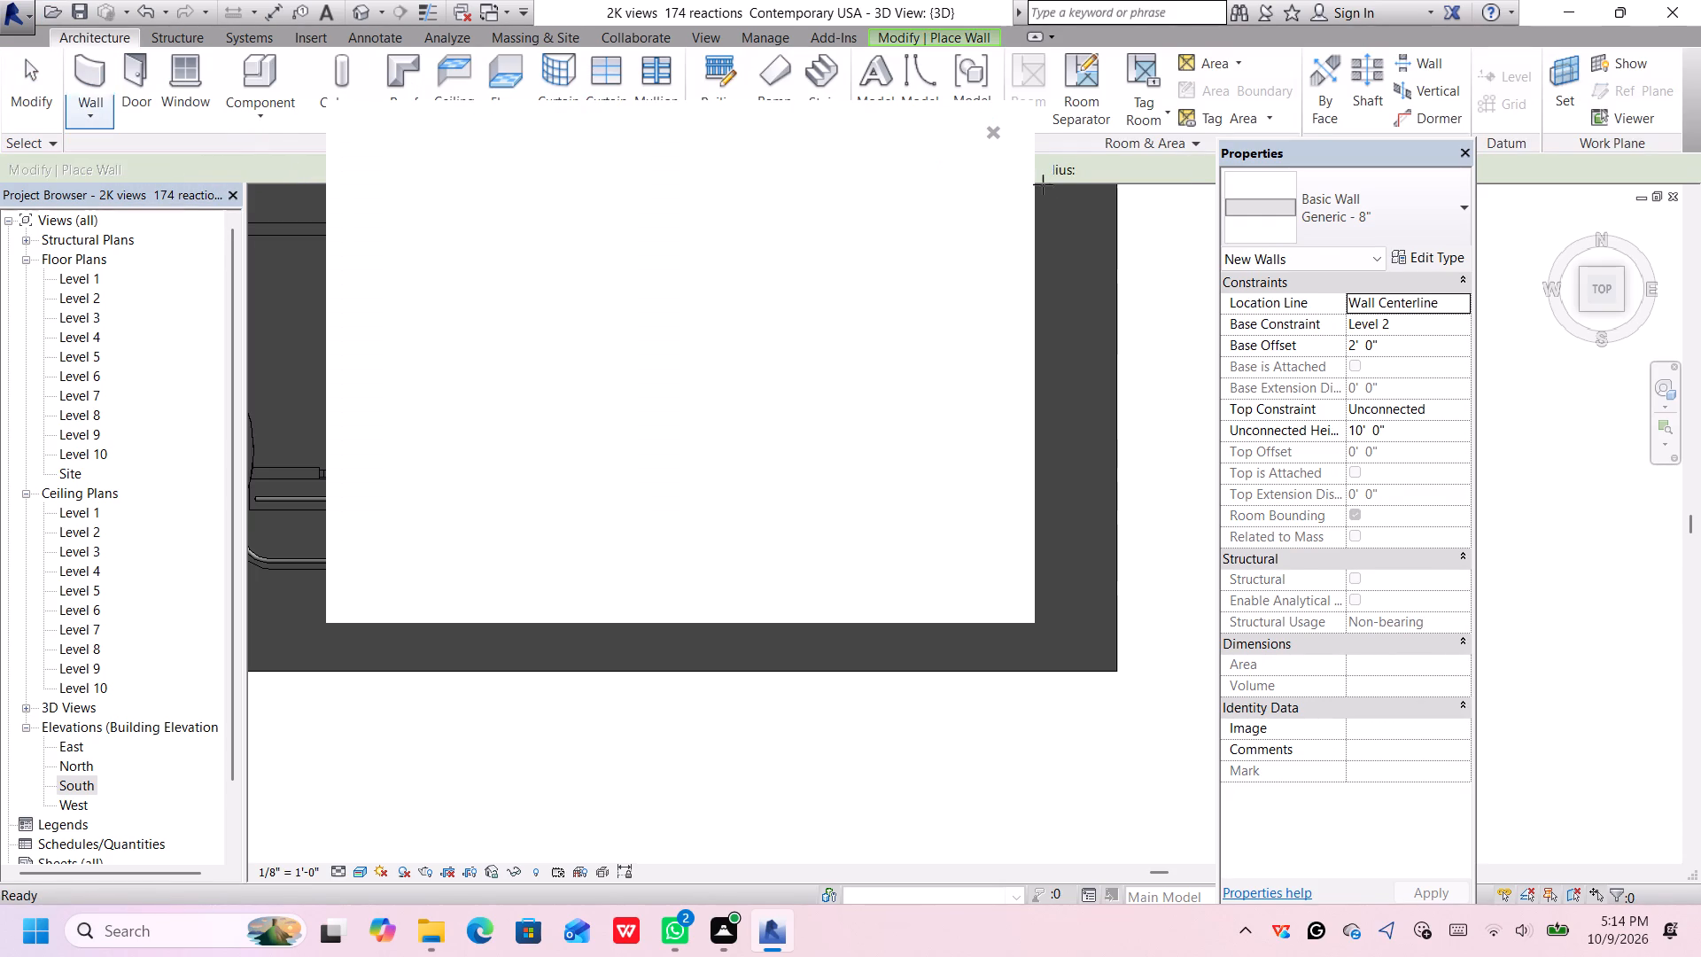
pyautogui.click(986, 123)
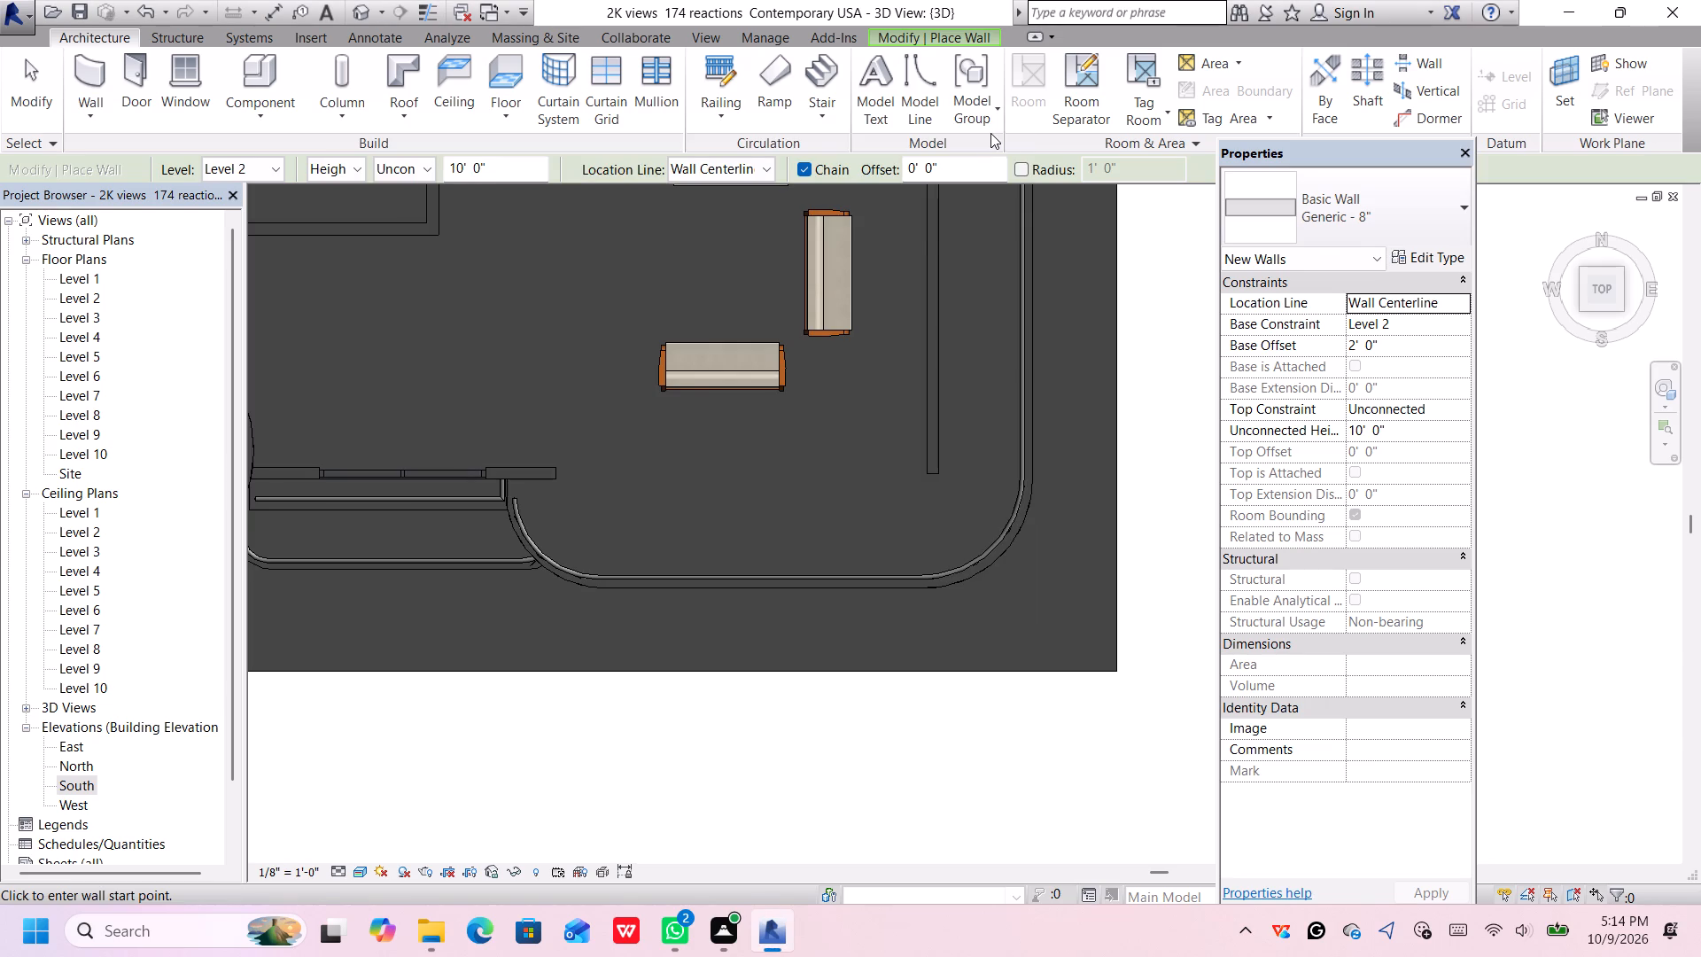
pyautogui.click(556, 475)
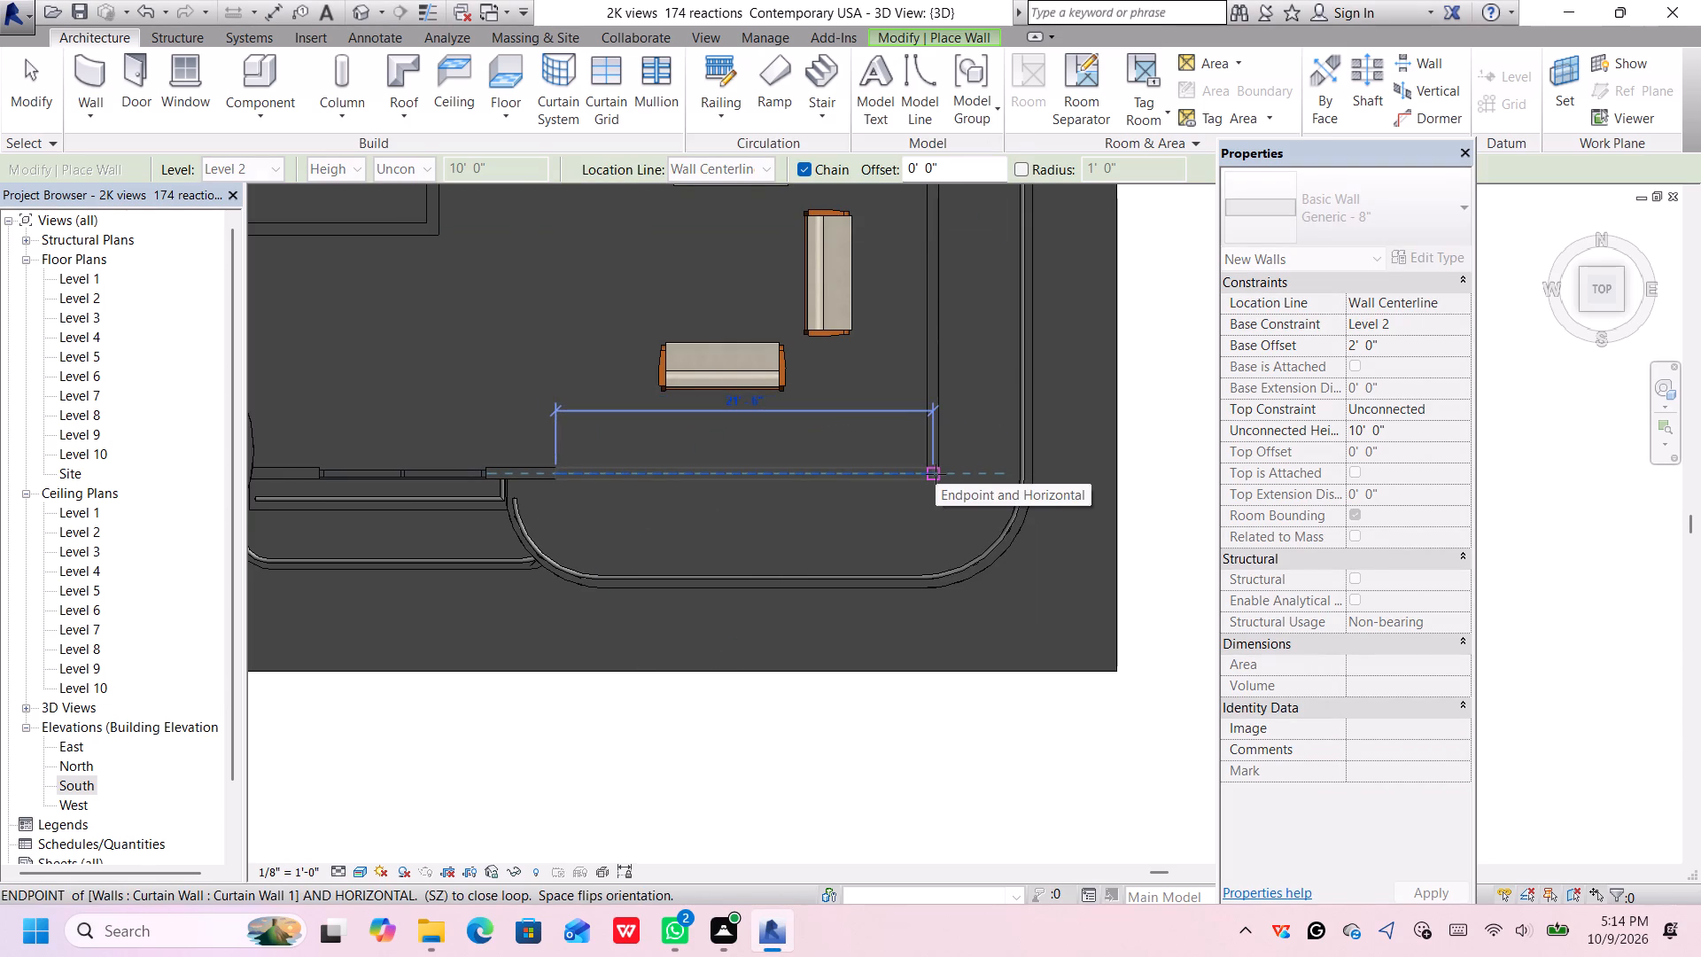
pyautogui.click(936, 474)
pyautogui.scroll(2, 928, 485)
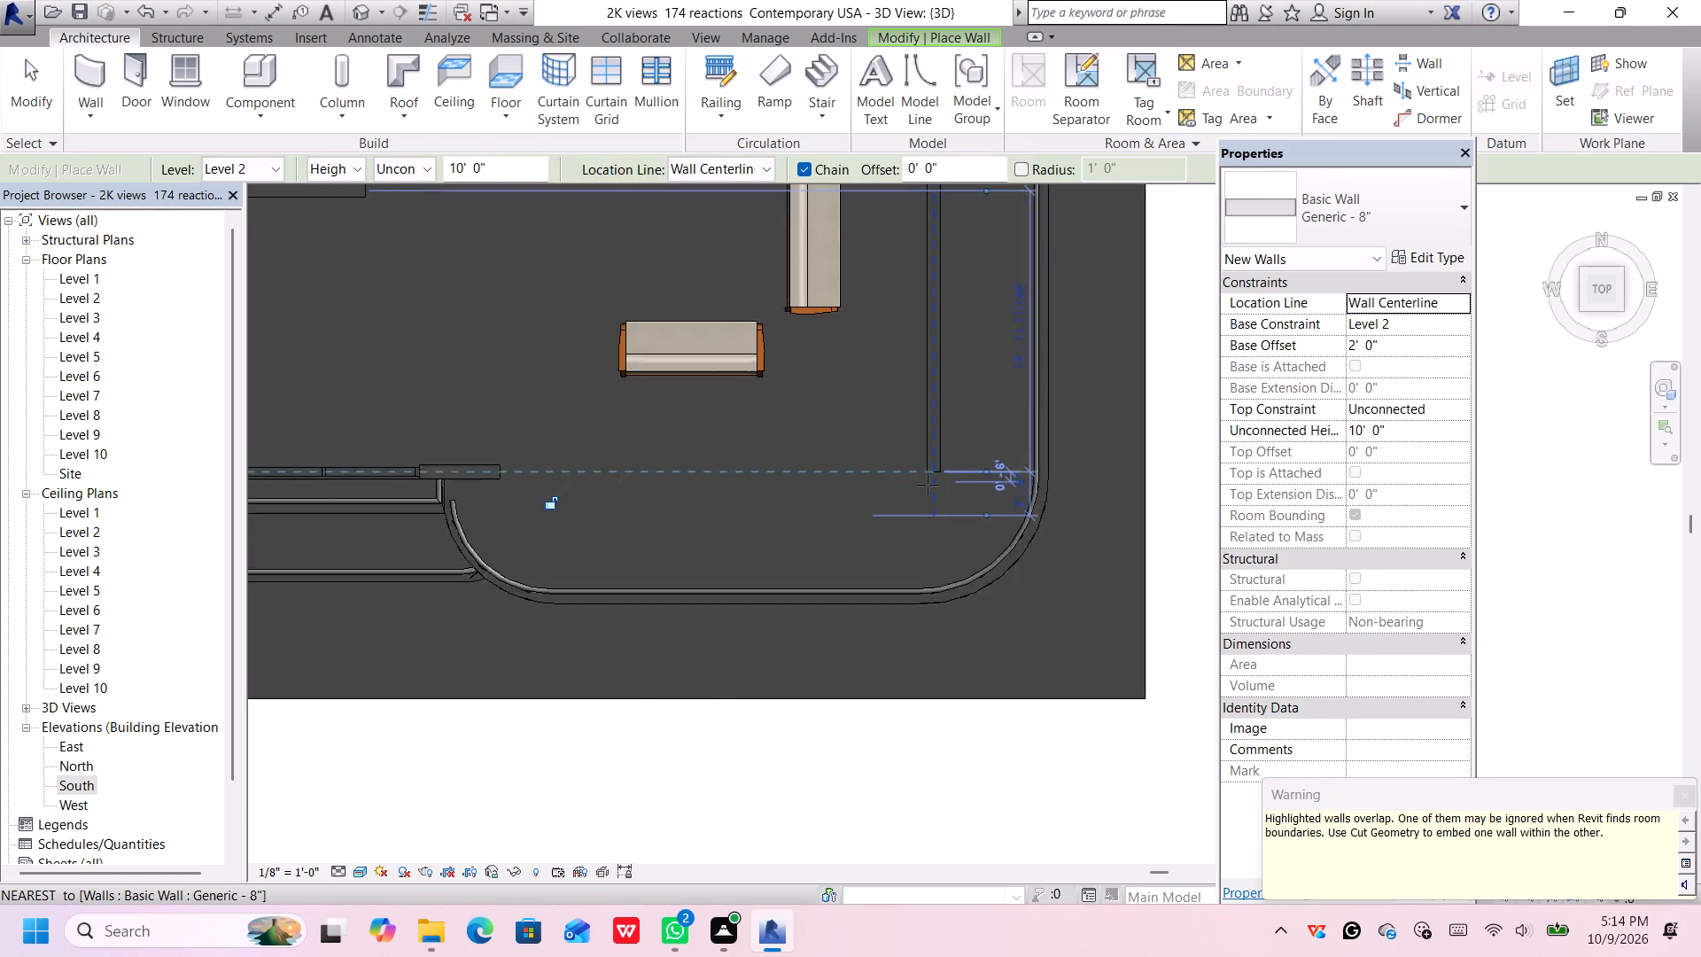
pyautogui.scroll(2, 928, 485)
pyautogui.moveTo(929, 483); pyautogui.dragTo(993, 500, button='middle')
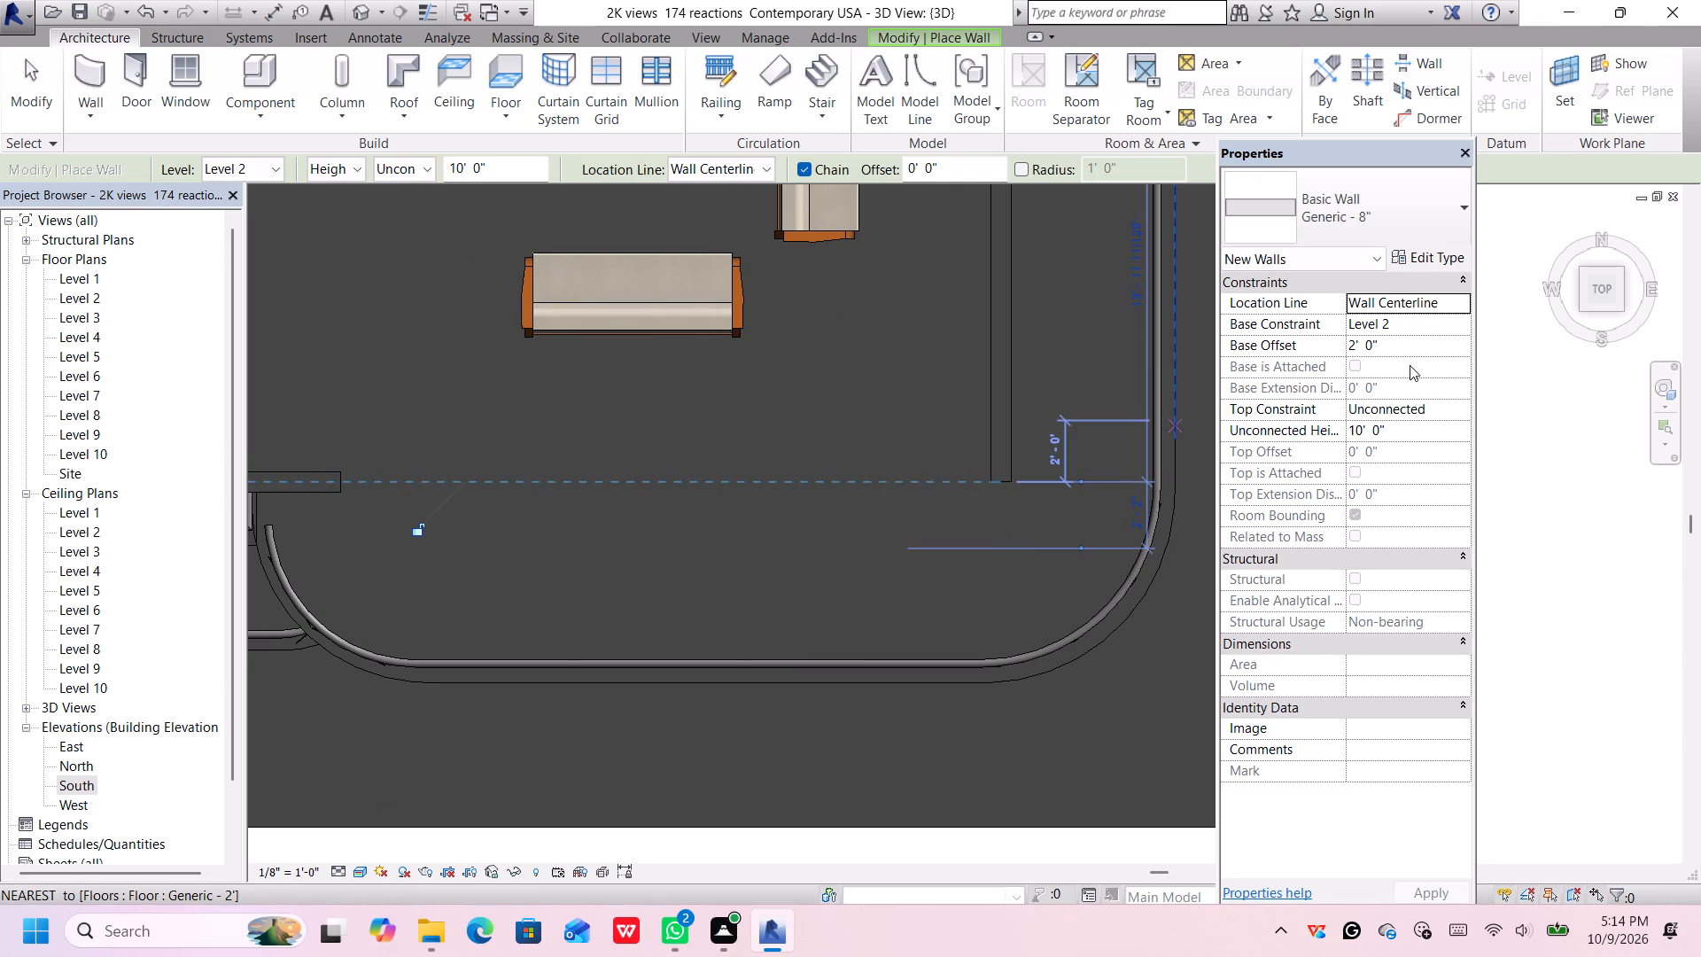
# Set the base constraint for new Generic - 8" walls to Level 3.
pyautogui.click(1464, 324)
pyautogui.click(1403, 373)
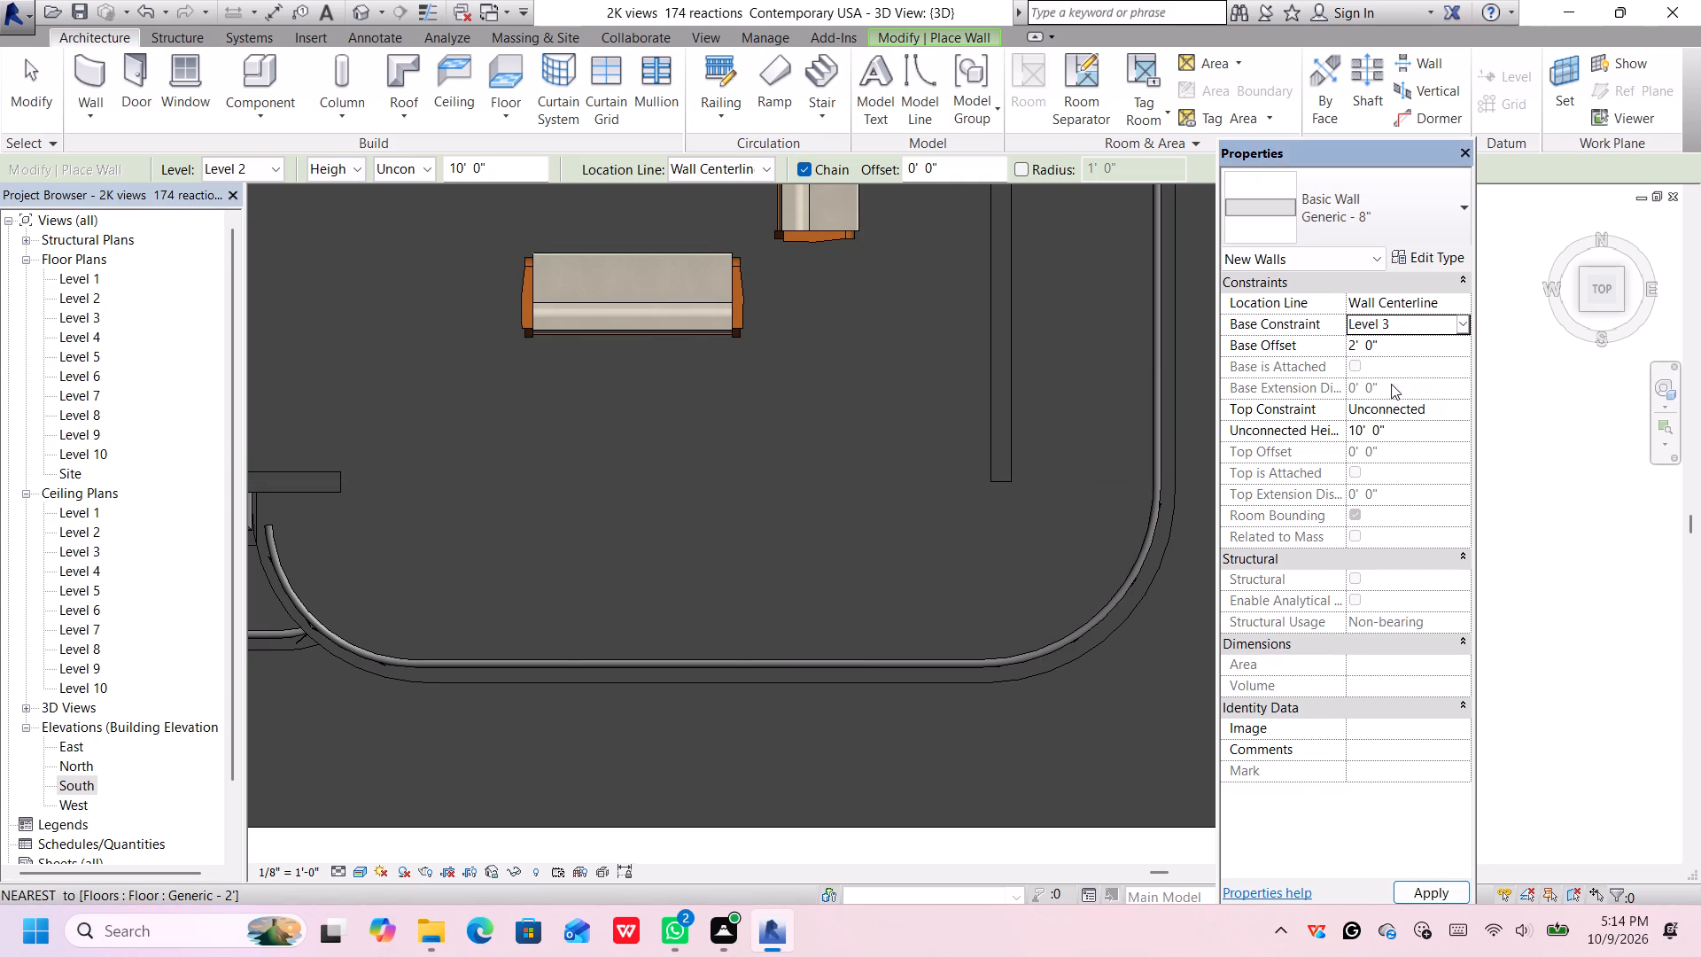
pyautogui.scroll(1, 987, 447)
pyautogui.scroll(-4, 930, 449)
pyautogui.scroll(1, 904, 455)
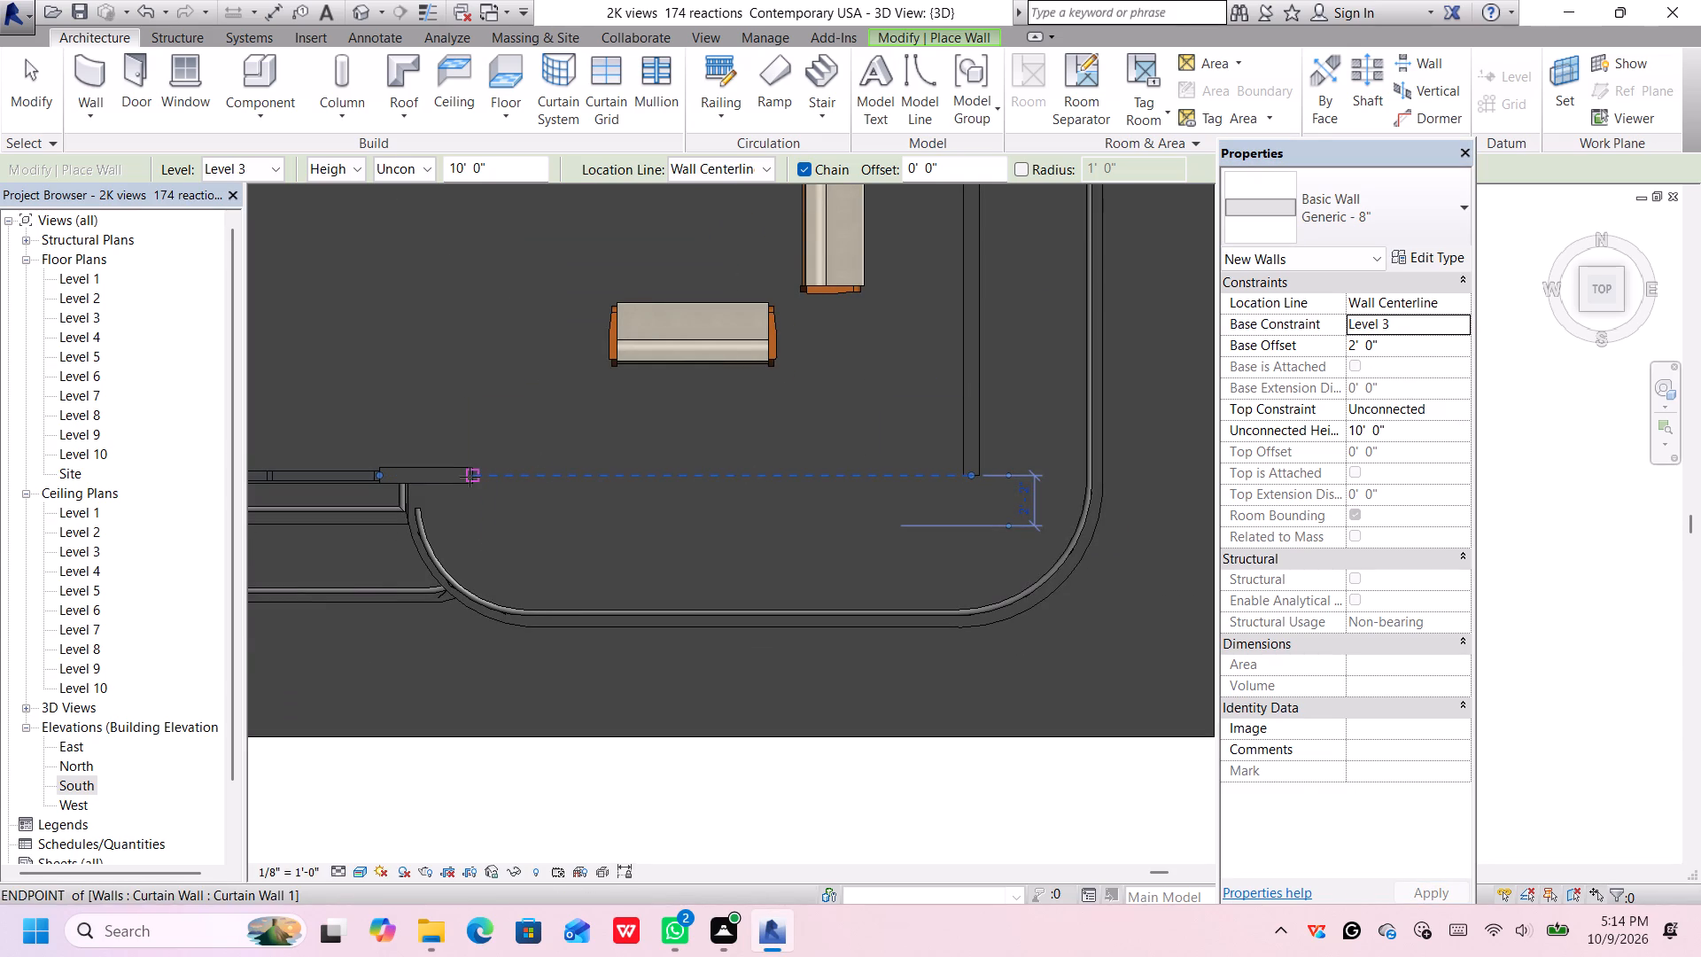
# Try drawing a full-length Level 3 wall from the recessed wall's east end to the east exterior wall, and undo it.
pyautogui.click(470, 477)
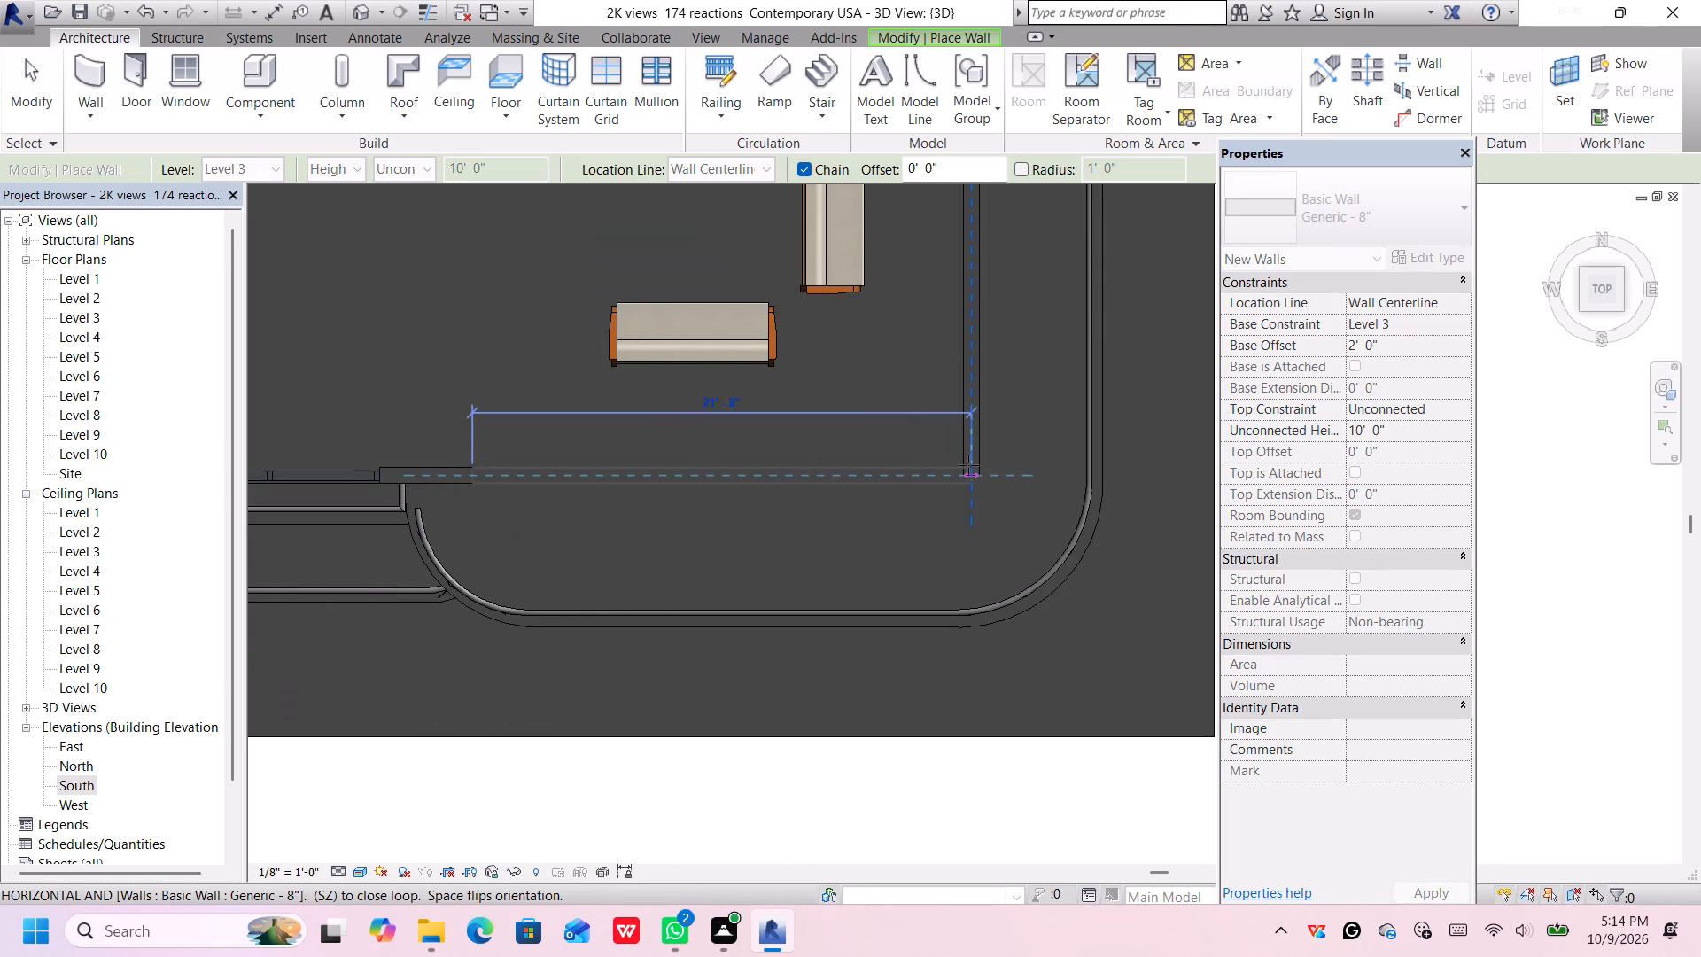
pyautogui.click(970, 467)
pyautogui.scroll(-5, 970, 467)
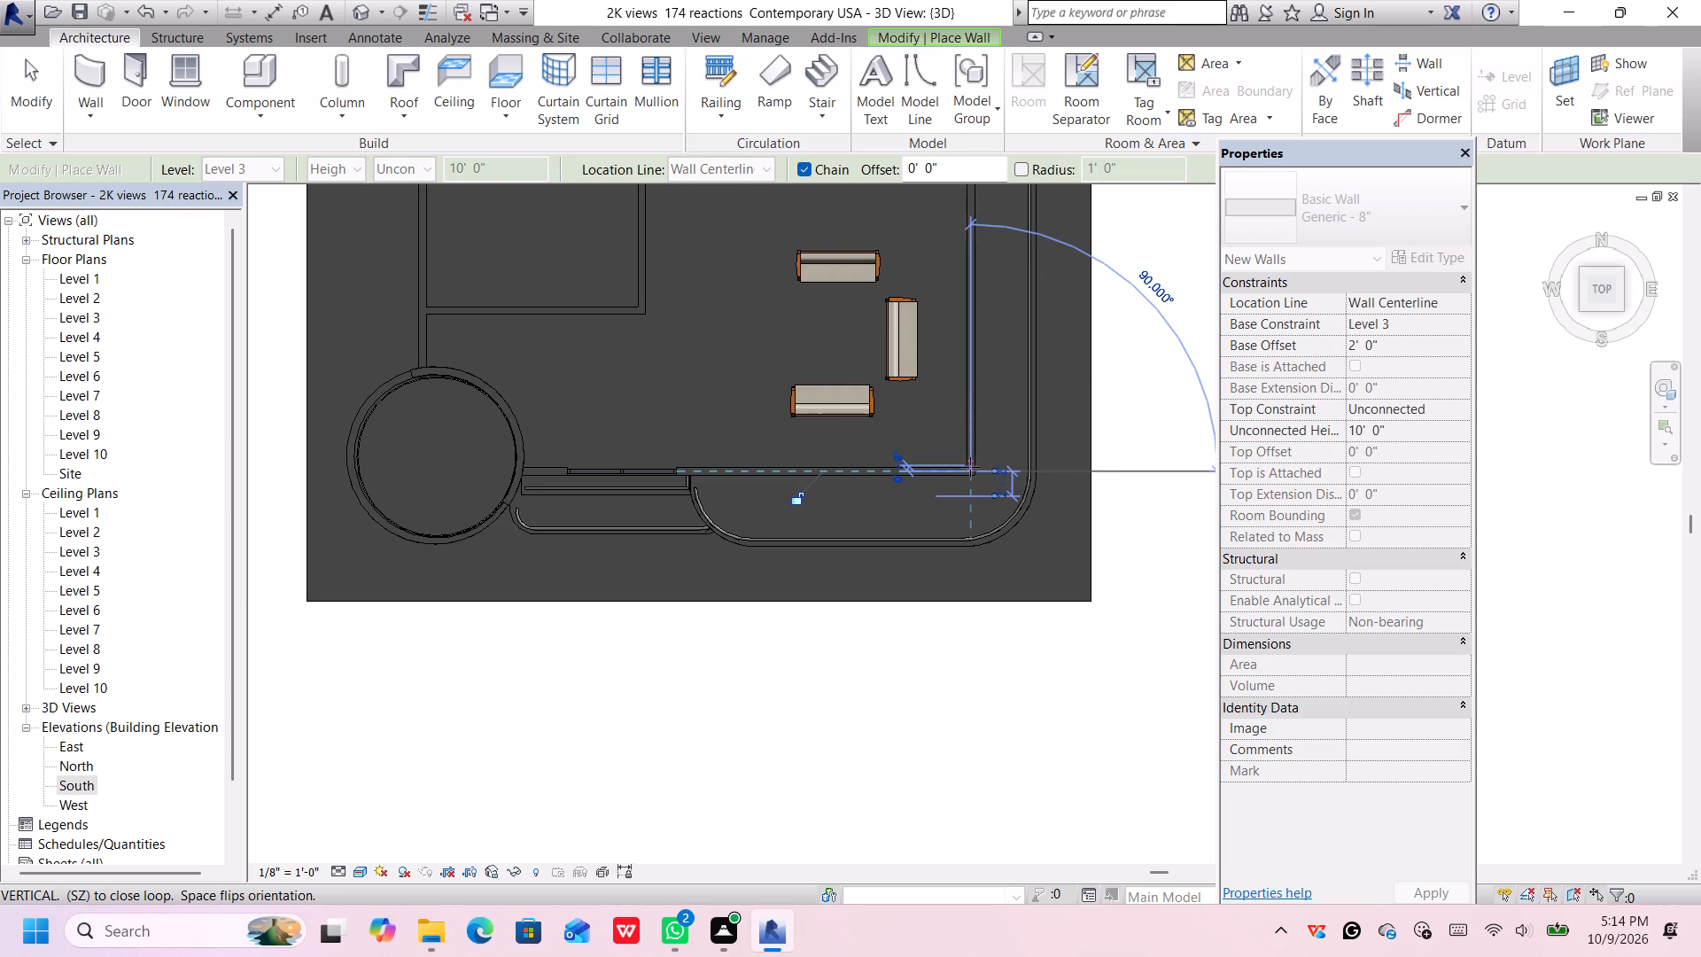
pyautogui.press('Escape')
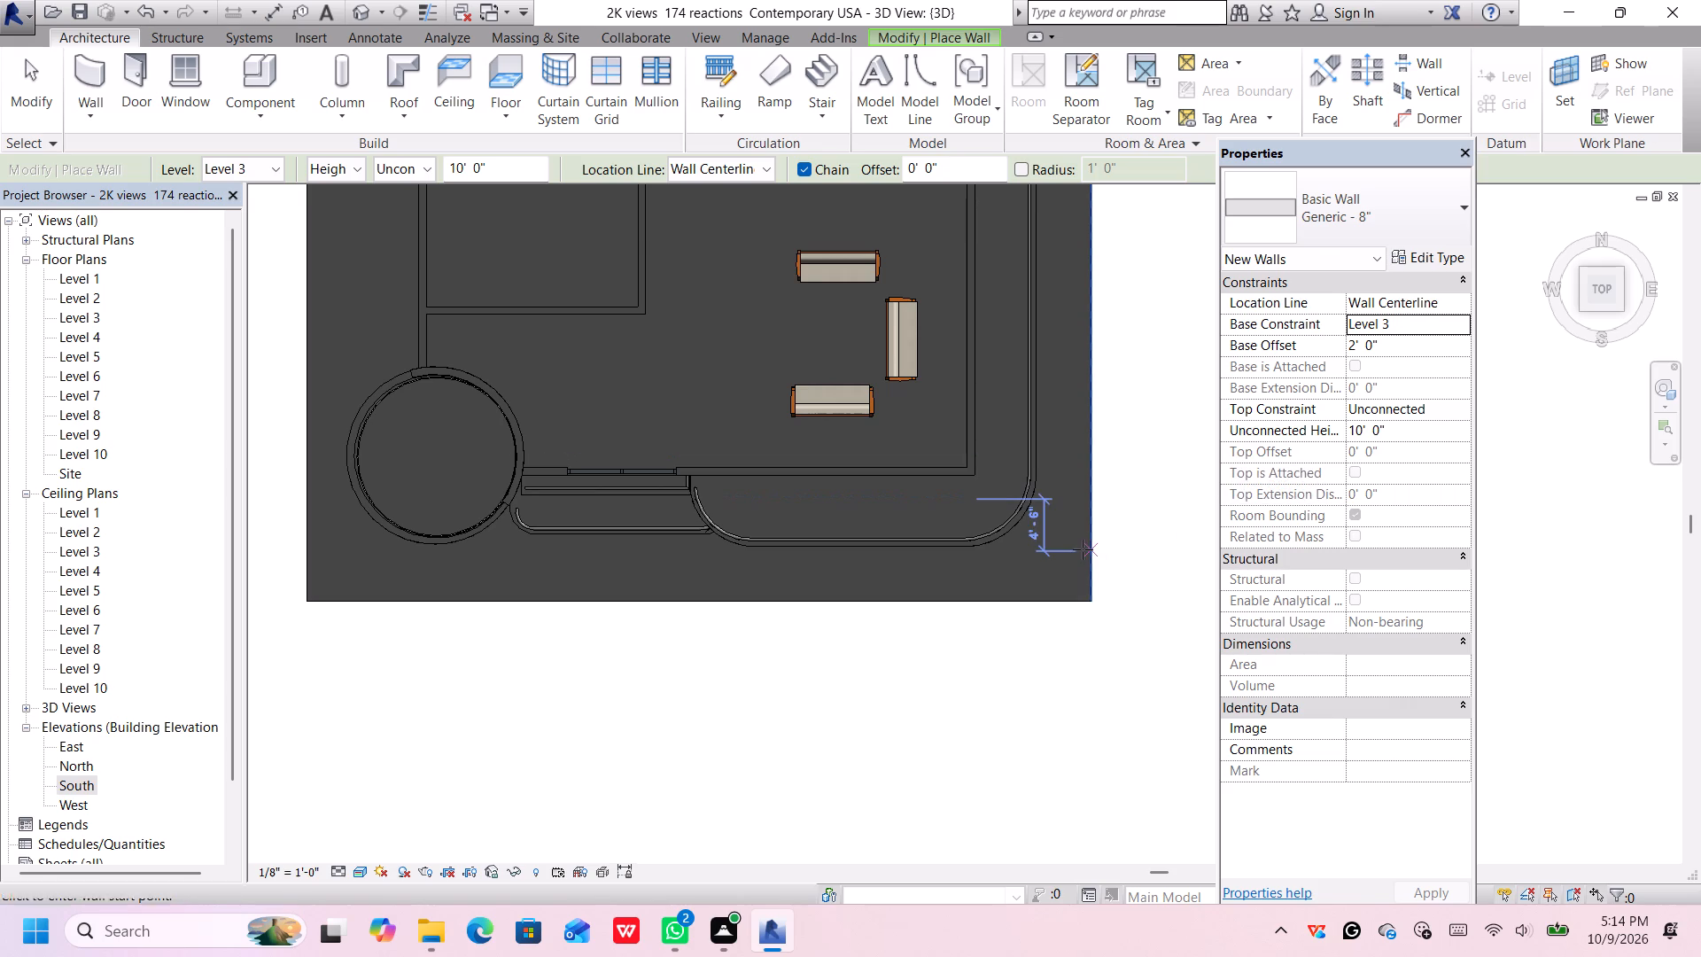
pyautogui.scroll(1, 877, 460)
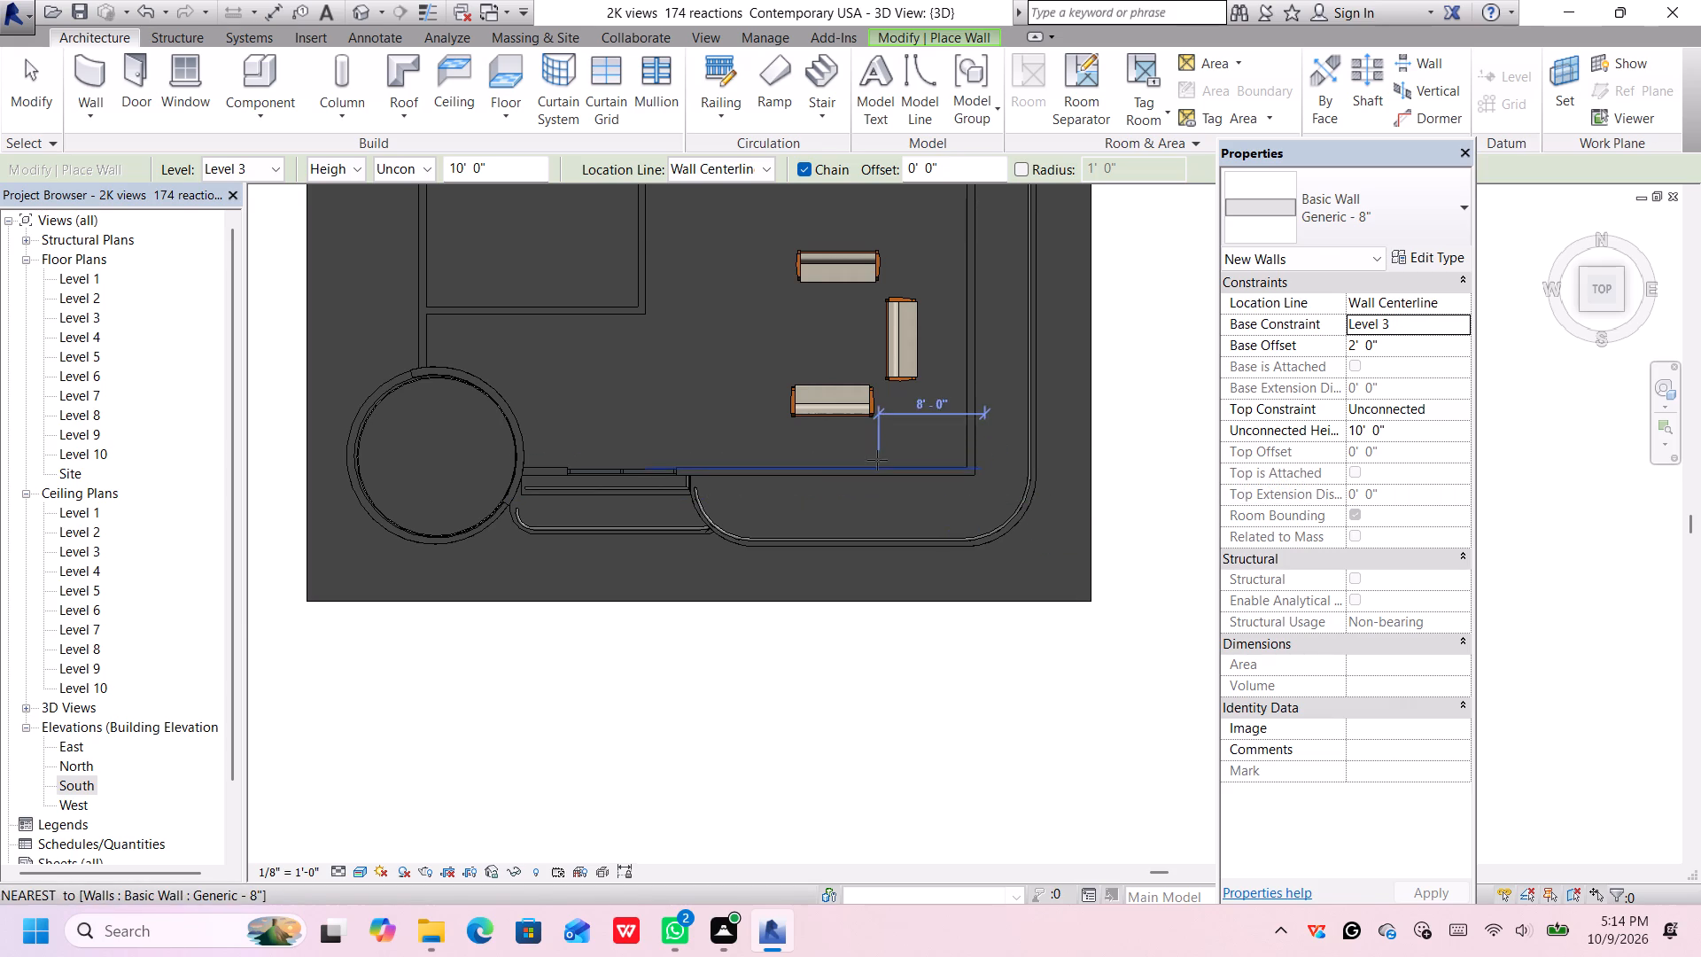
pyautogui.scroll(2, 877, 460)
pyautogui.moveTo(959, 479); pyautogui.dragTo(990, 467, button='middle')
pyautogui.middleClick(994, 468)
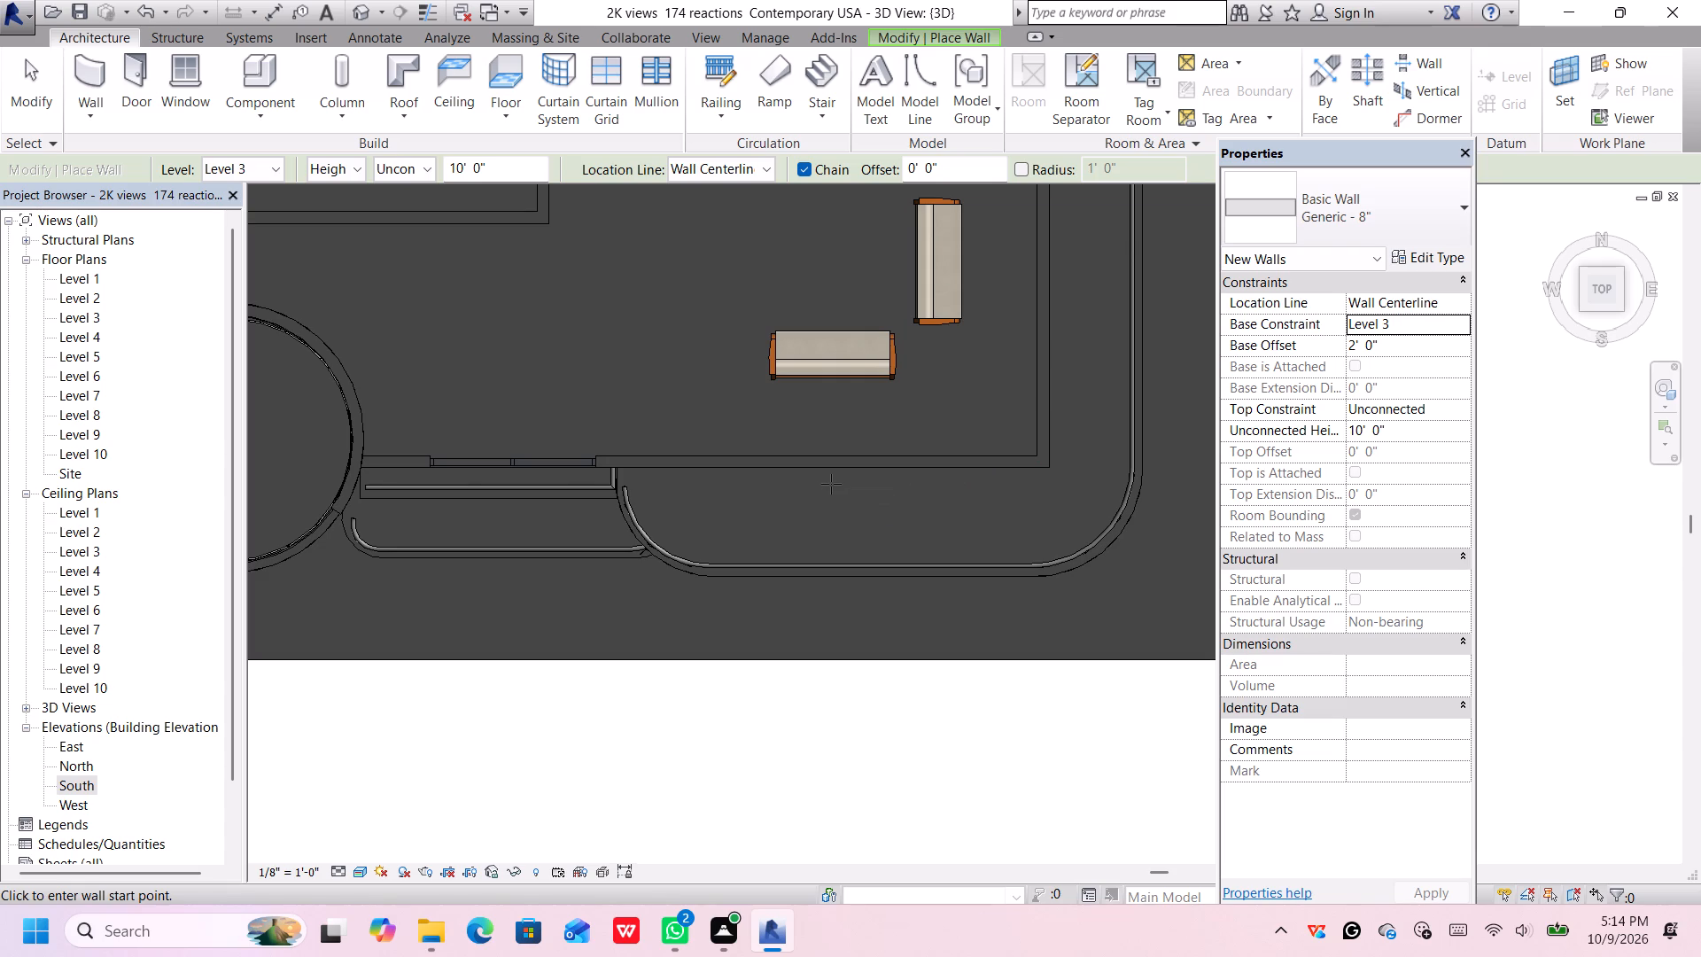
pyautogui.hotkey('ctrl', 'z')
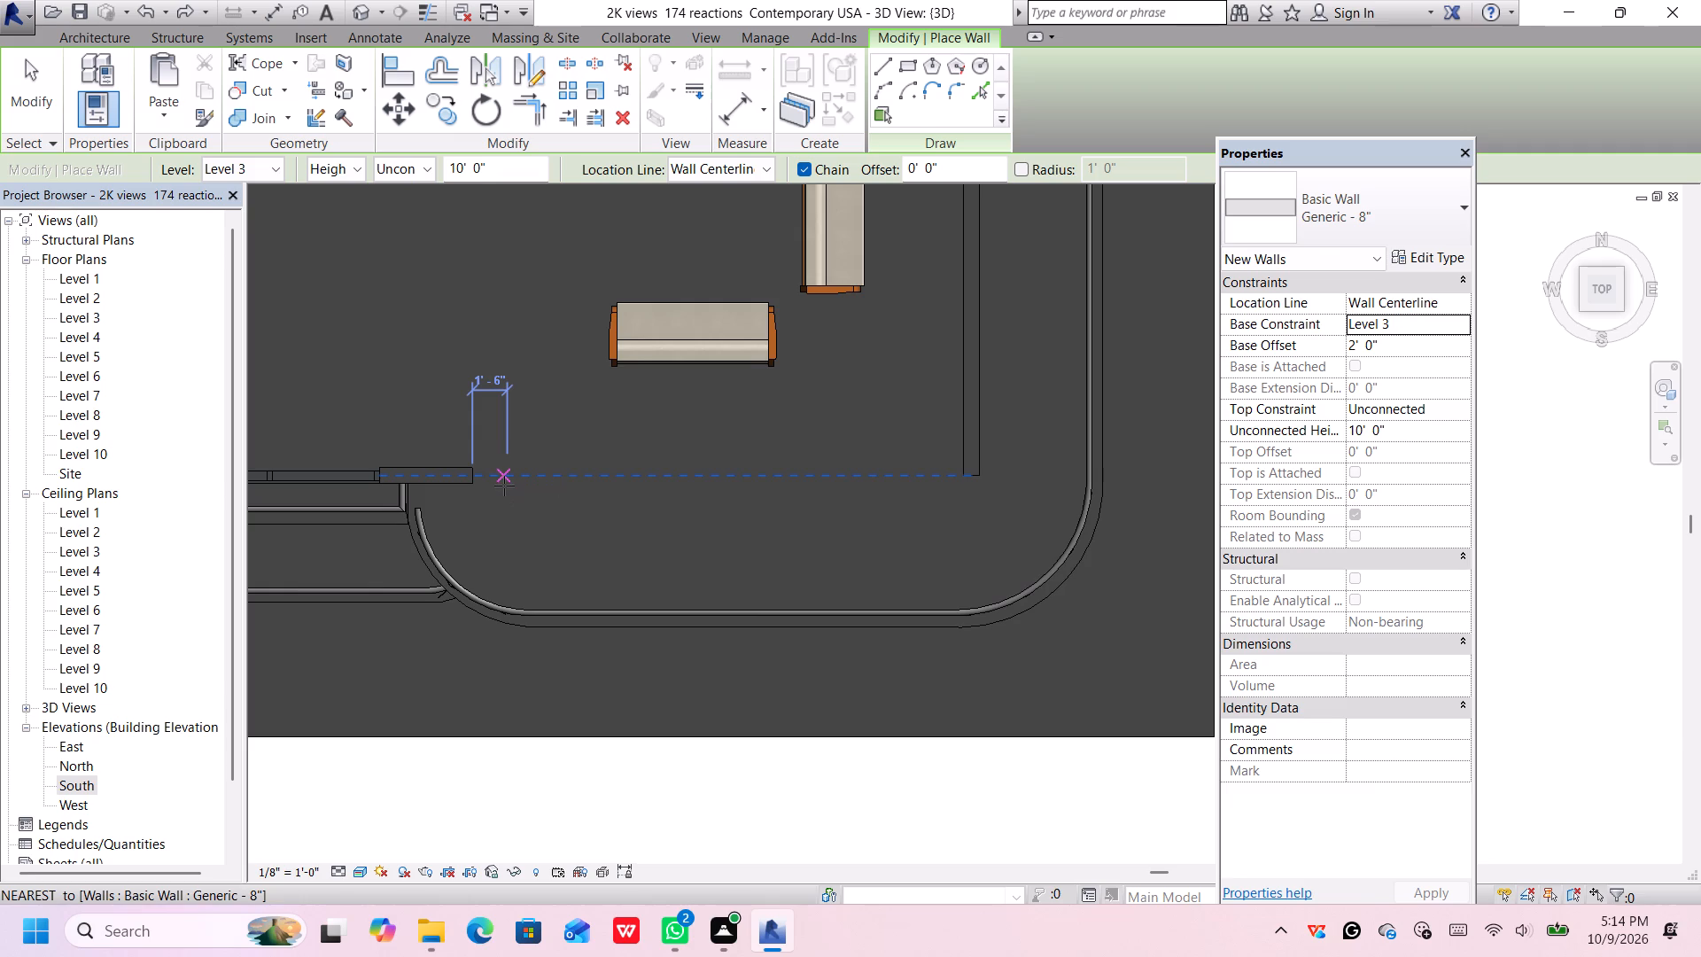
# Draw a Level 3 Generic - 8" wall about 13' 6" long eastward from the recessed wall's end, stopping short of the east wall.
pyautogui.moveTo(486, 486); pyautogui.dragTo(487, 486, button='middle')
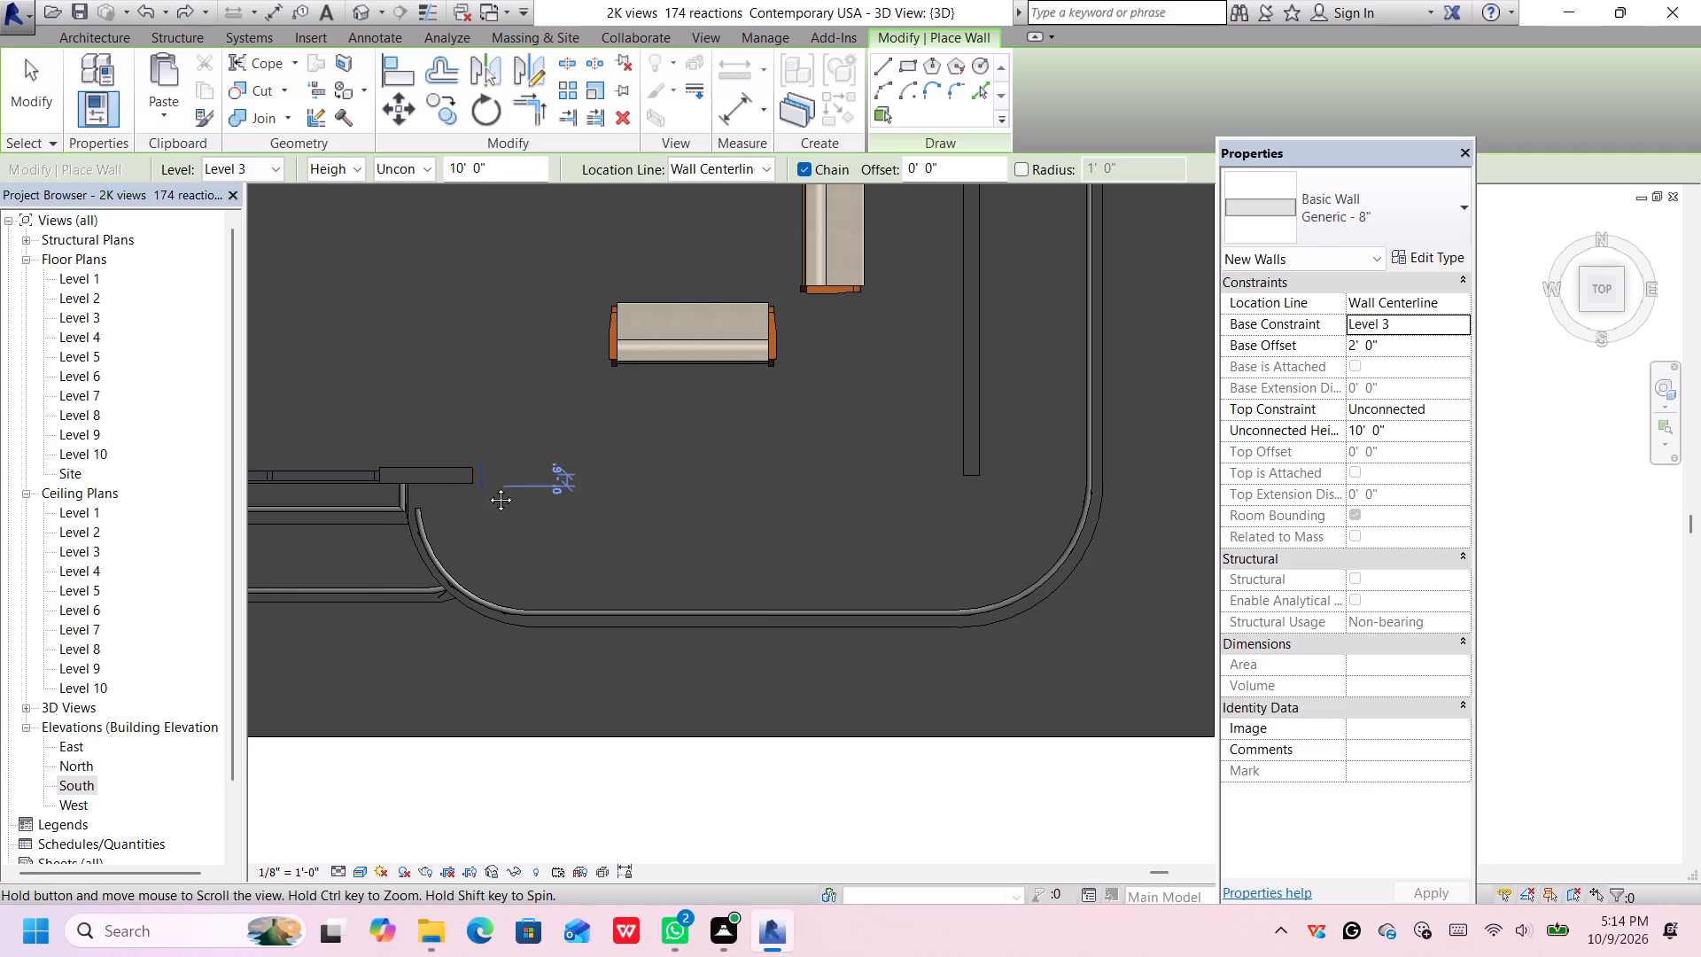
pyautogui.moveTo(487, 486); pyautogui.dragTo(598, 523, button='middle')
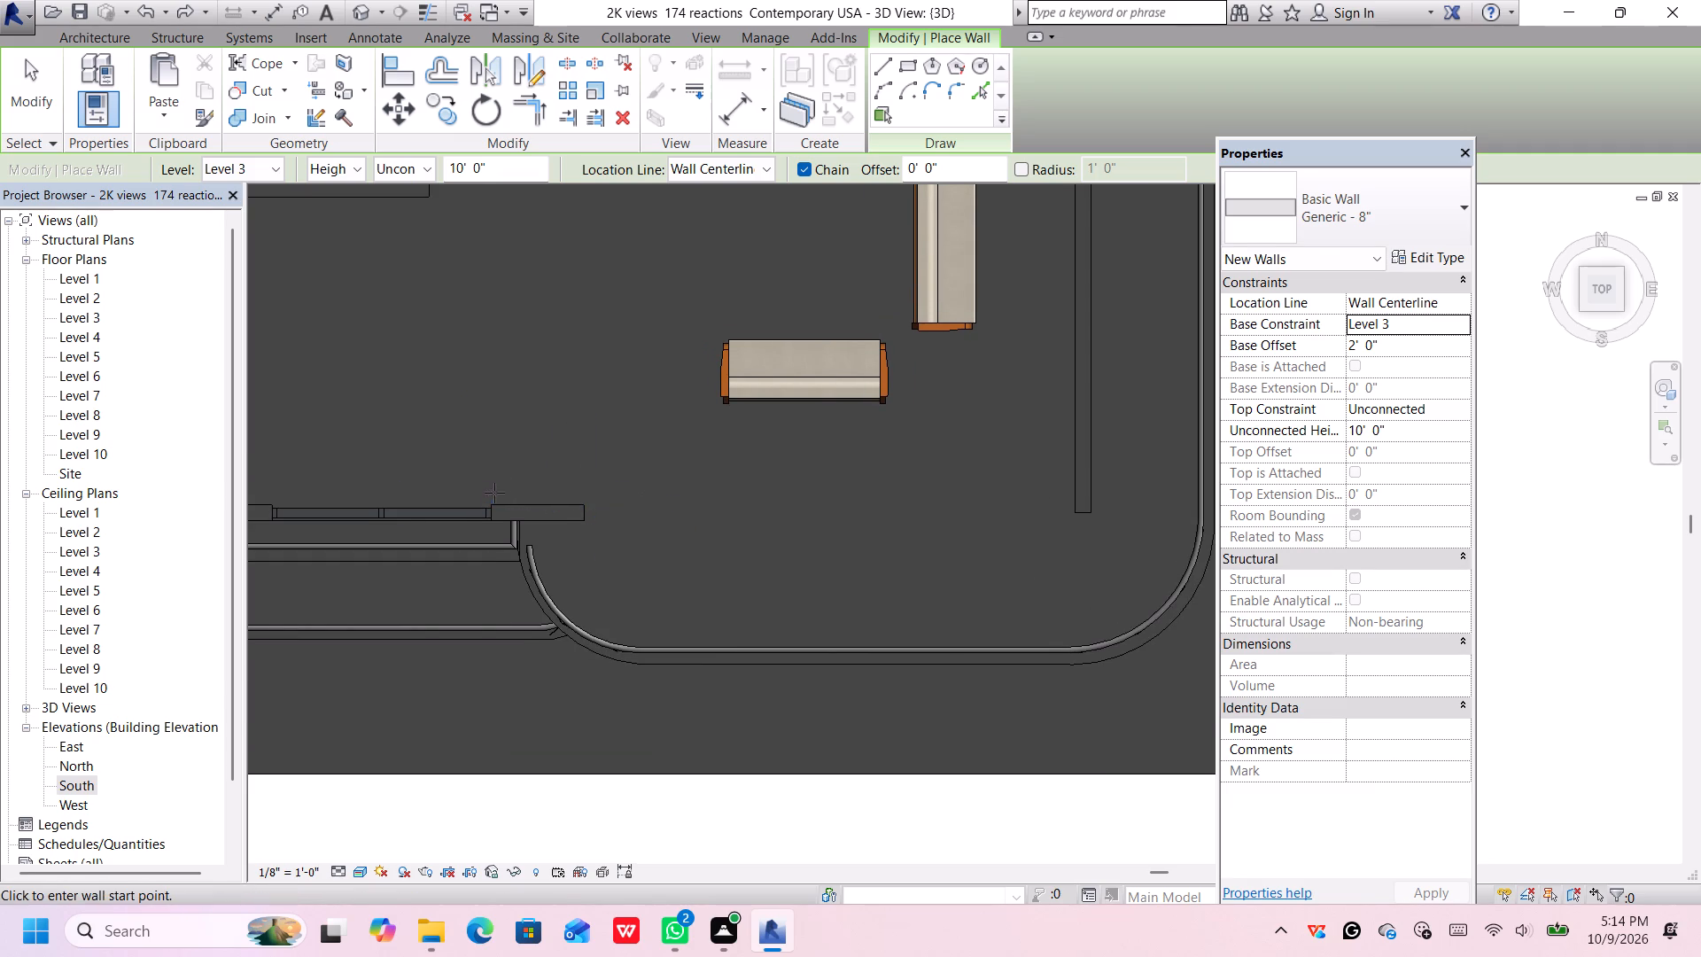
pyautogui.click(590, 508)
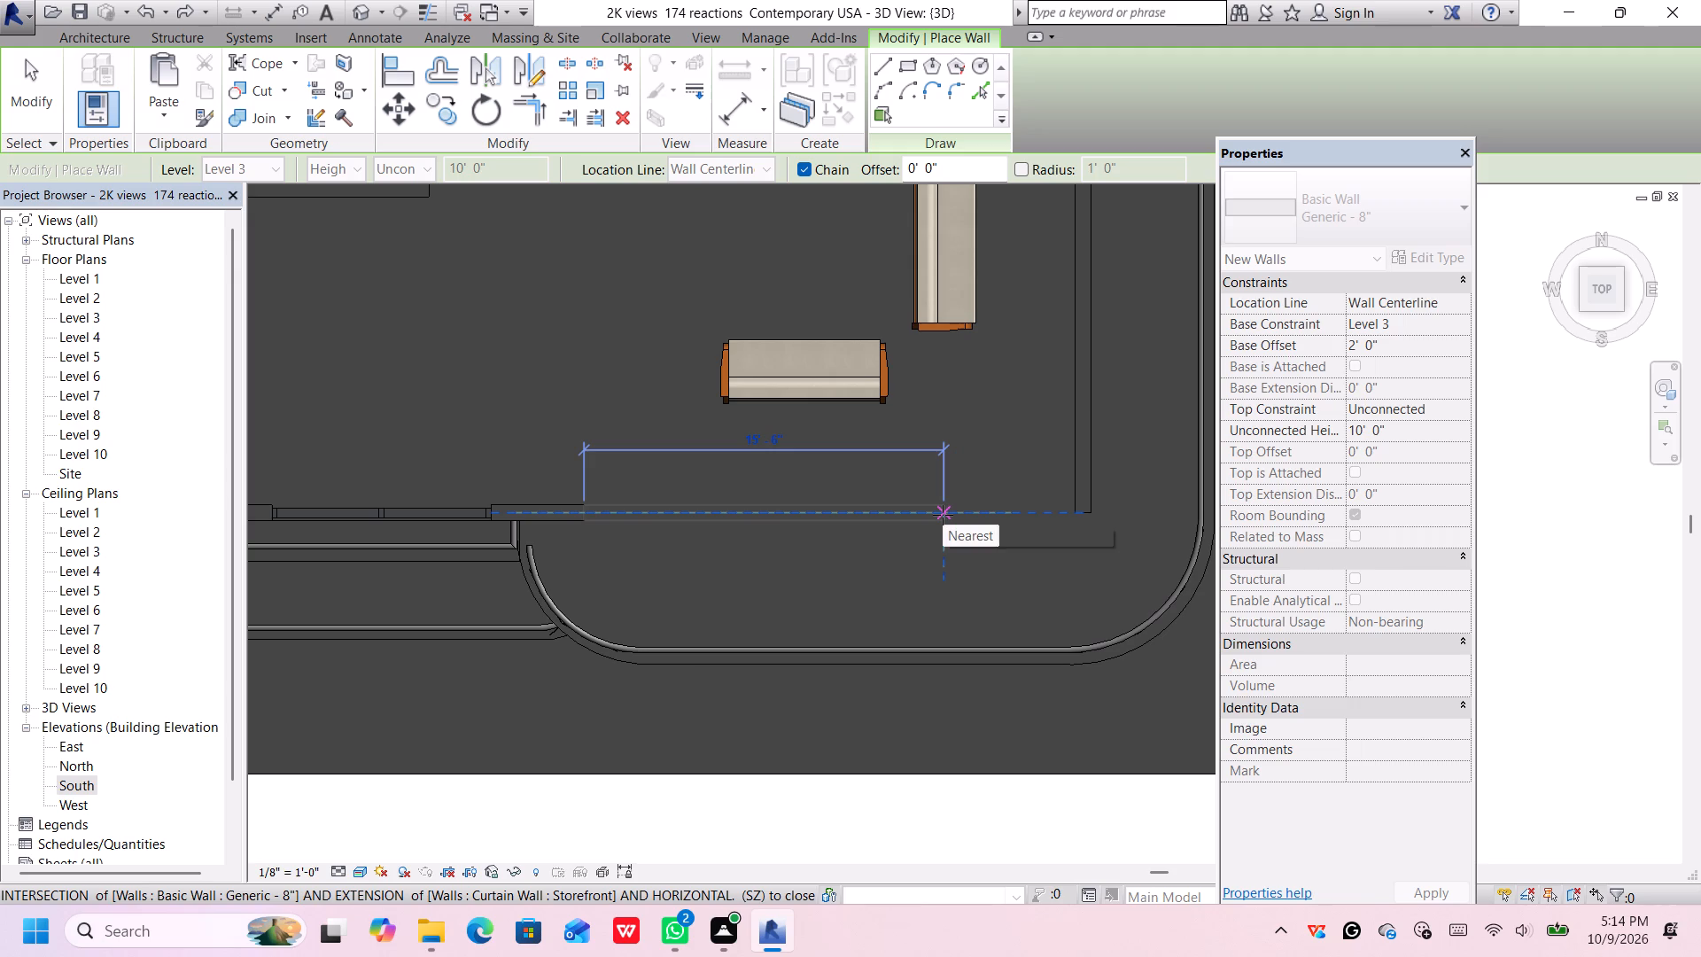
pyautogui.click(897, 517)
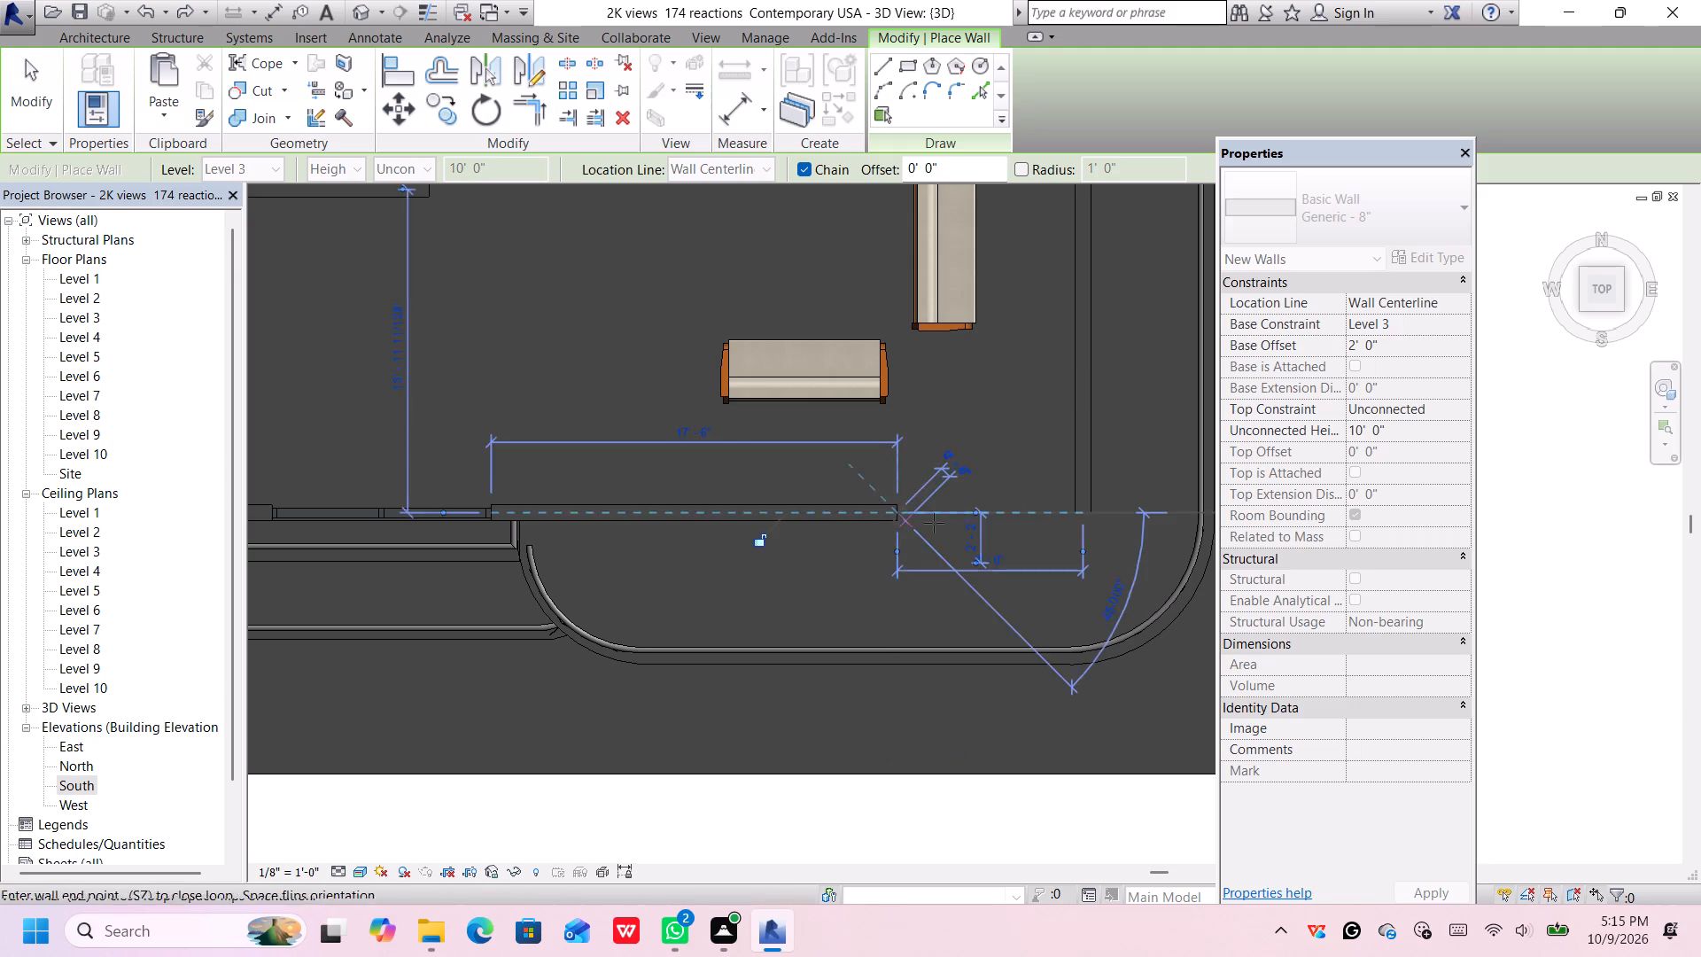
pyautogui.press('Escape')
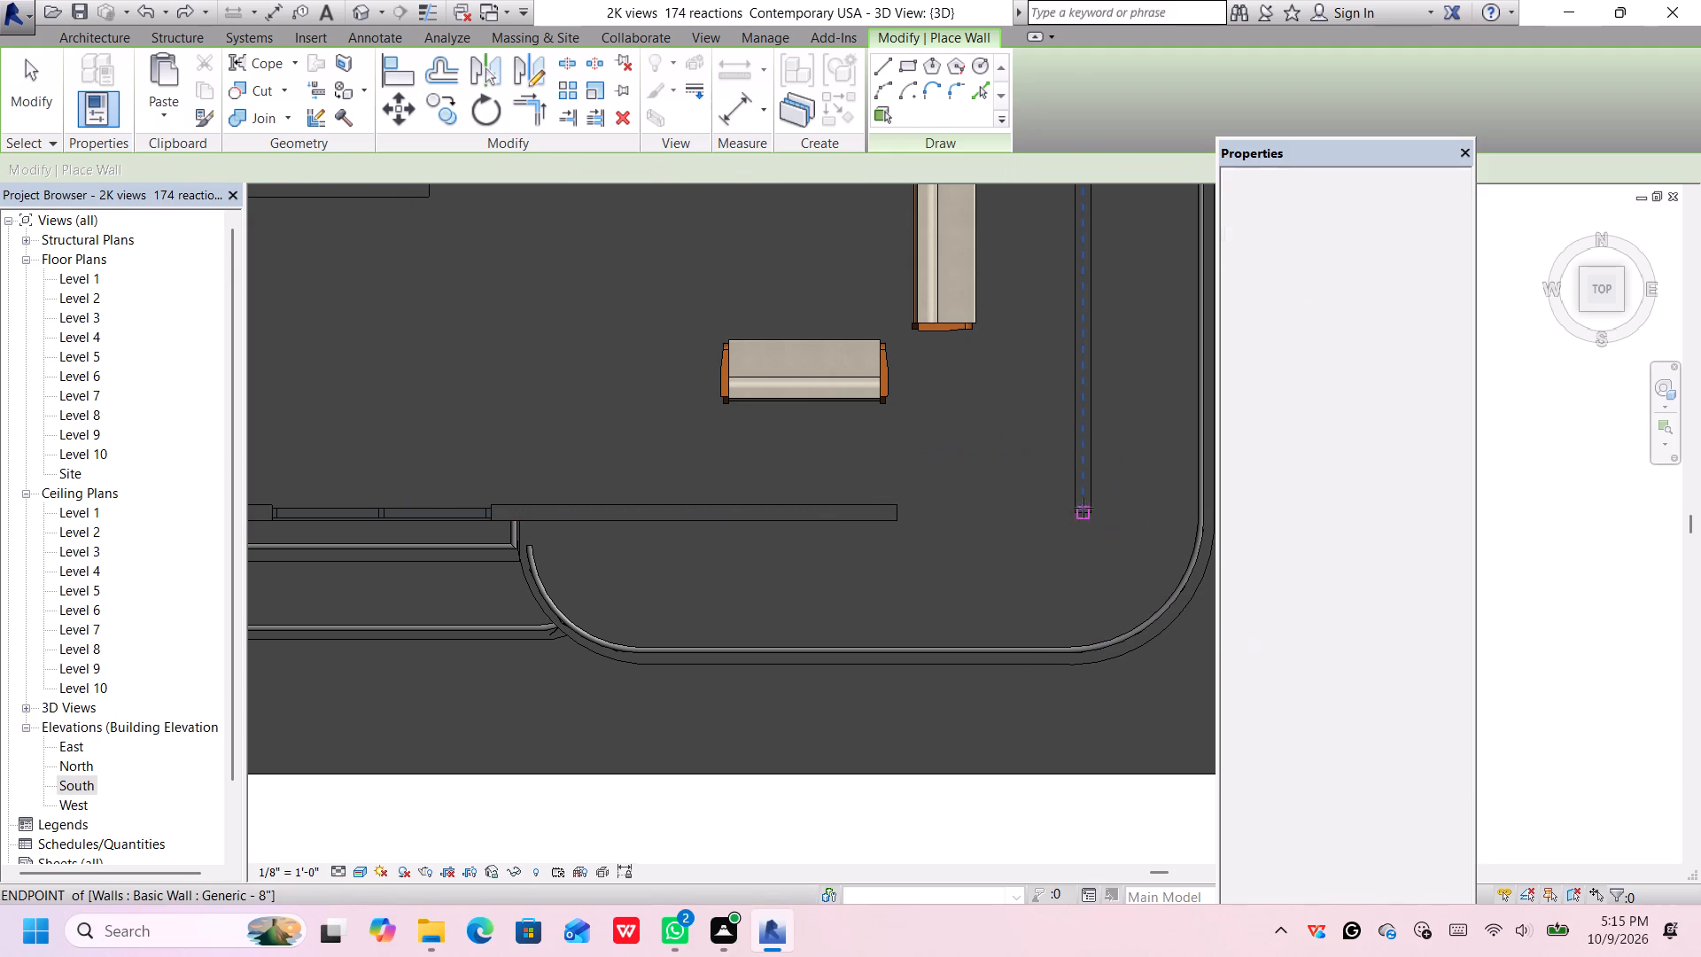
# Draw a Generic - 8" wall stub about 2' long westward from the east exterior wall's south end, leaving a gap in the front wall.
pyautogui.click(1081, 510)
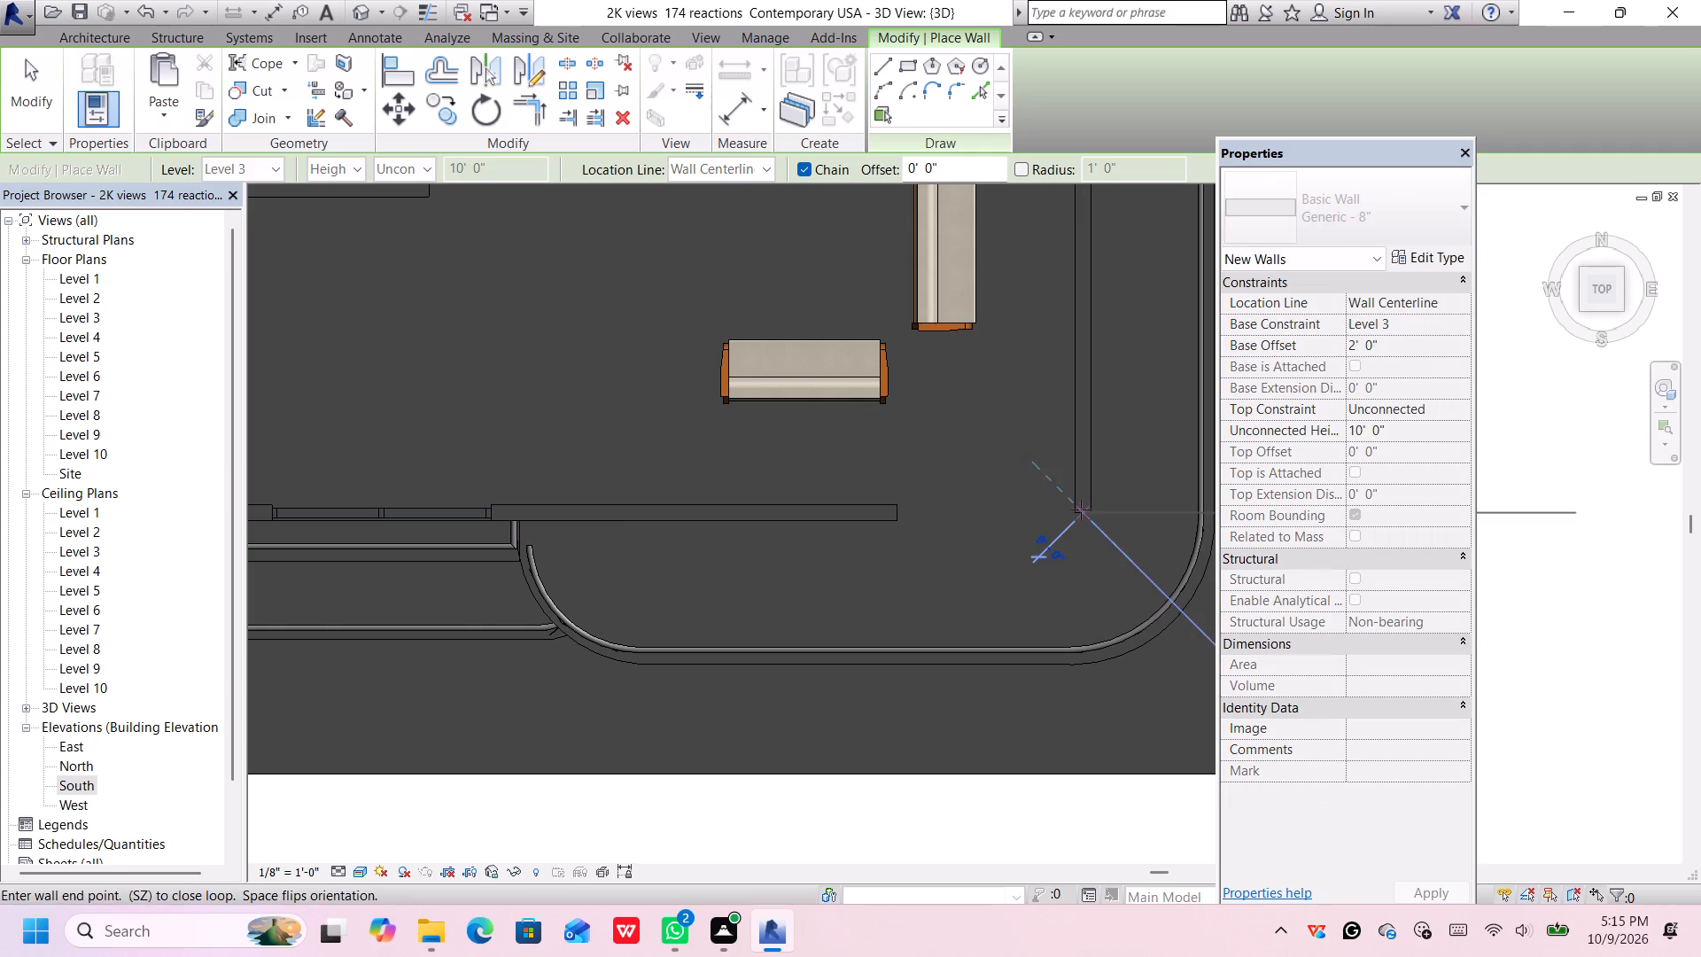
pyautogui.click(1032, 512)
pyautogui.press('Escape')
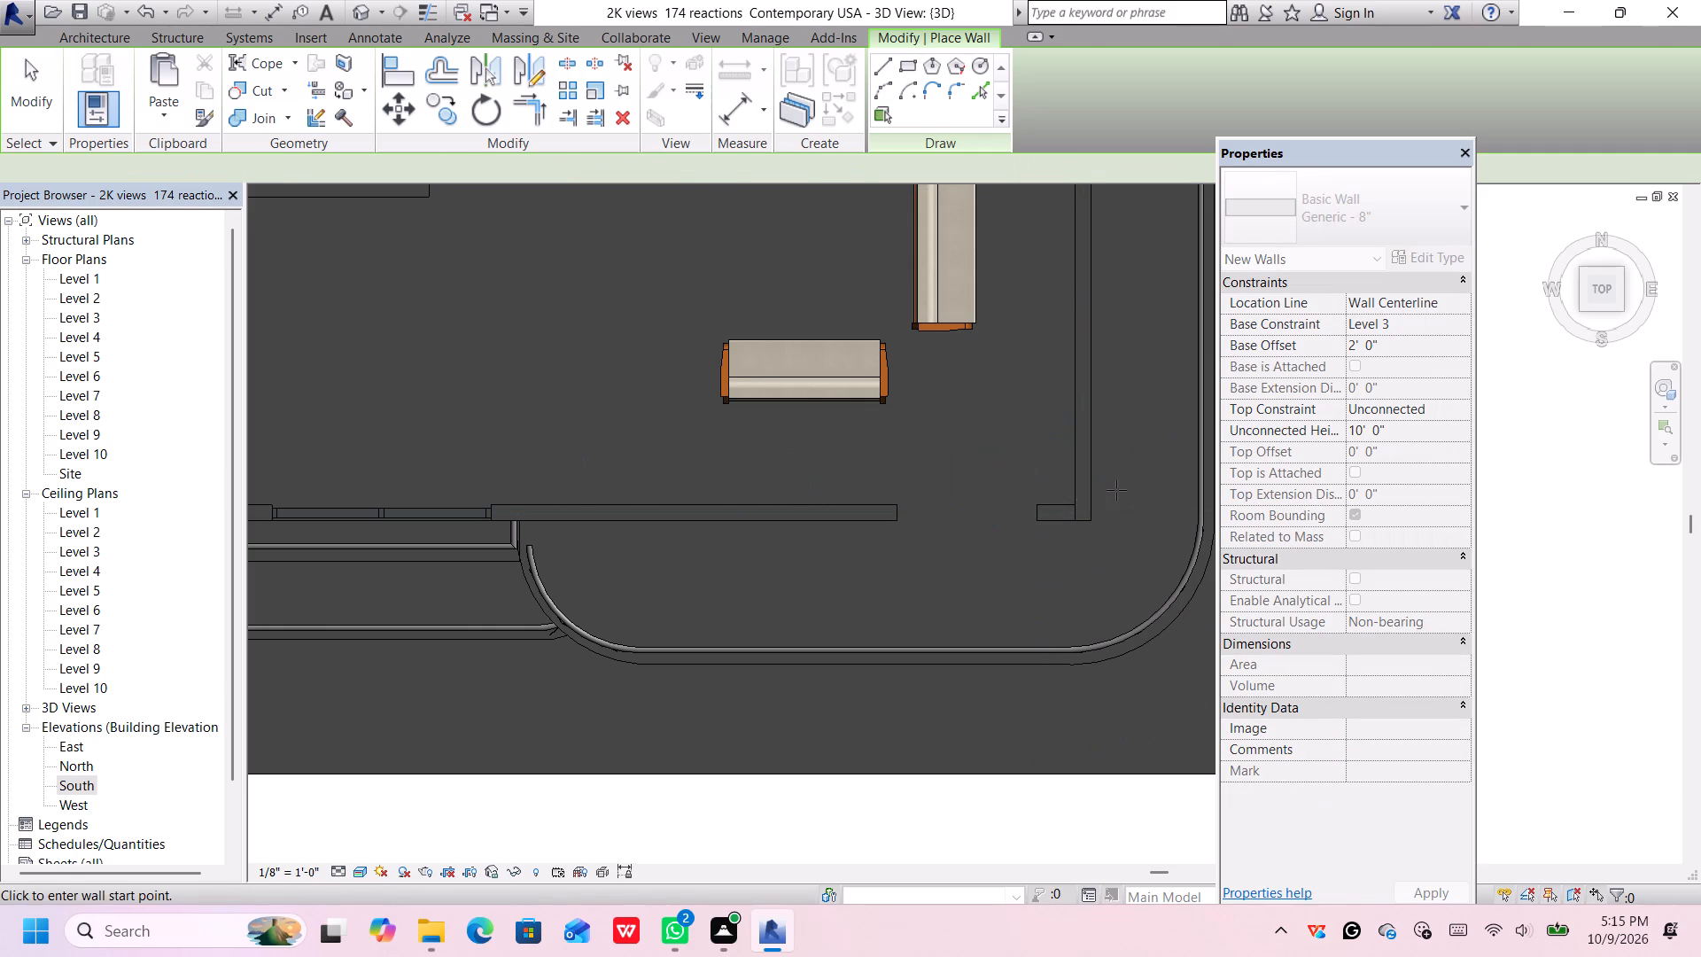
pyautogui.scroll(-1, 1116, 491)
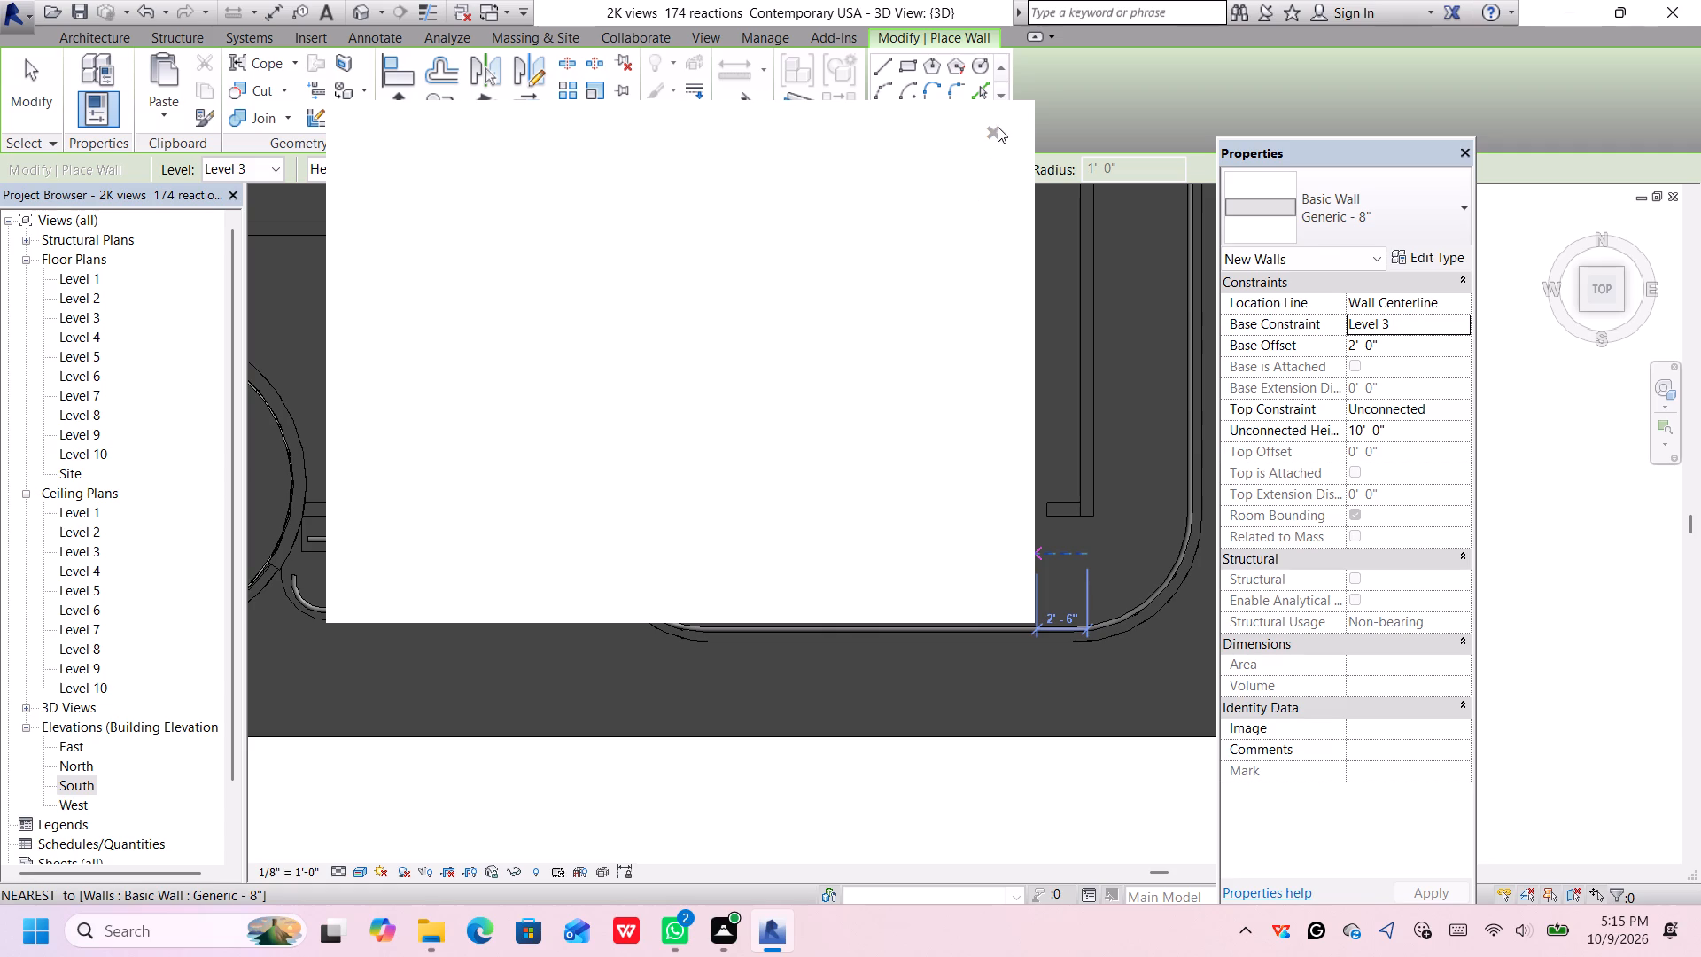
pyautogui.click(996, 128)
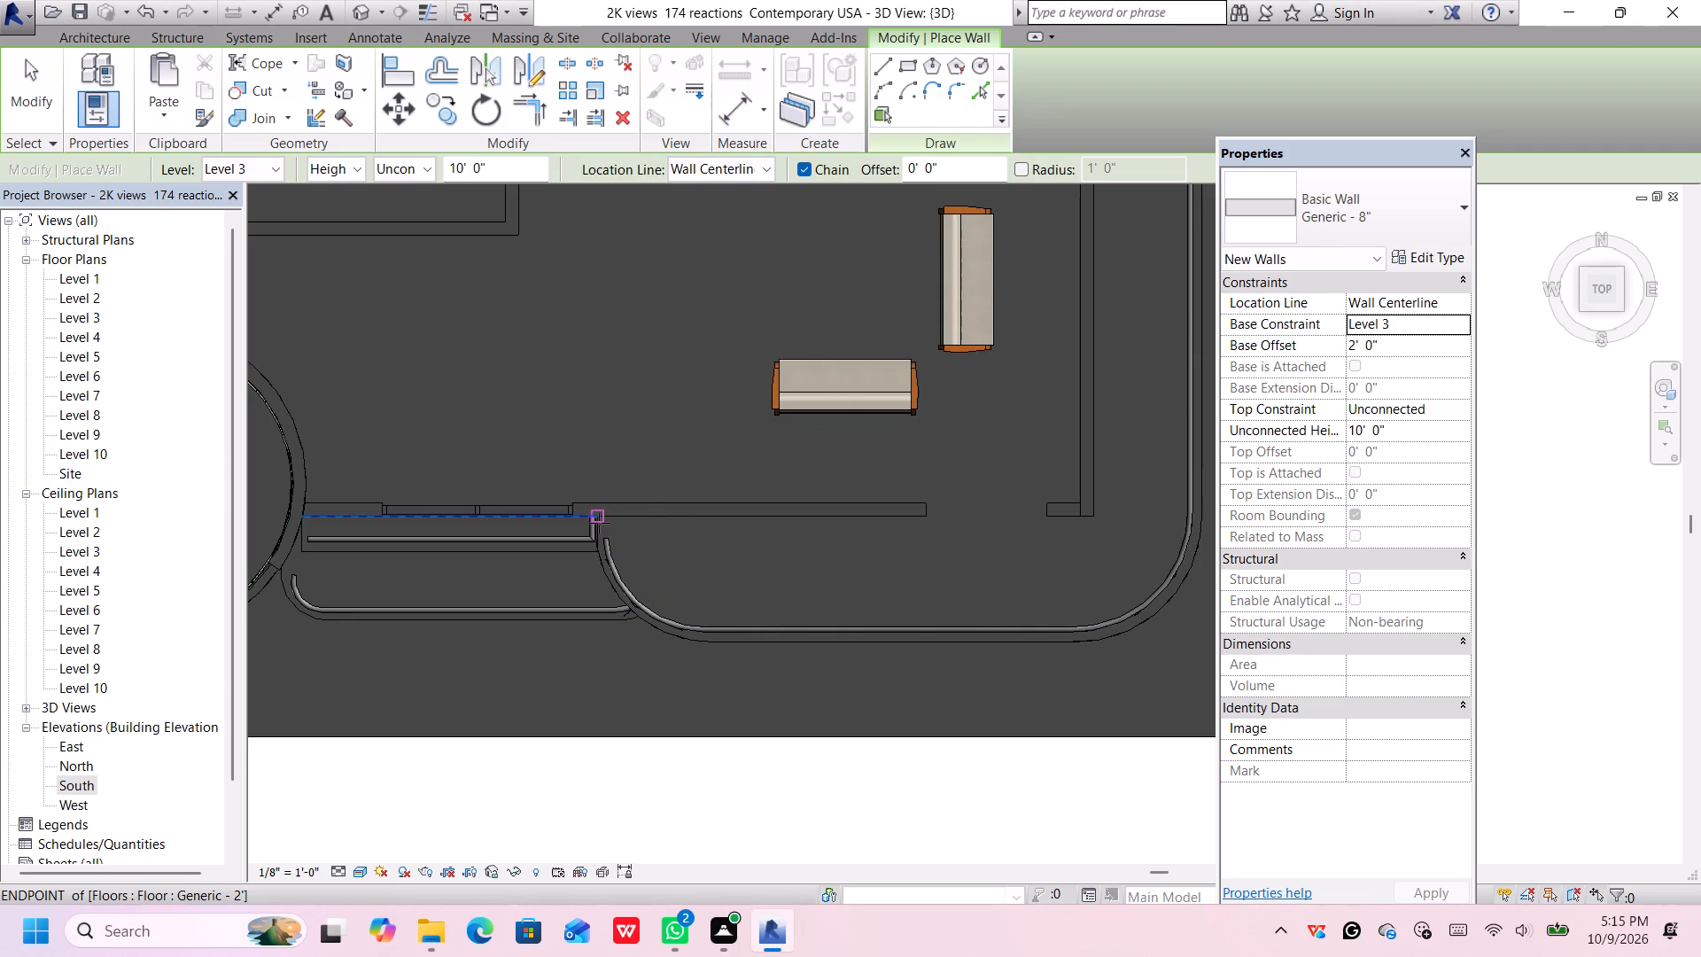
# Draw a parallel Generic - 8" wall about 16' long just south of the new front wall, ending level with the gap's west edge.
pyautogui.scroll(2, 599, 526)
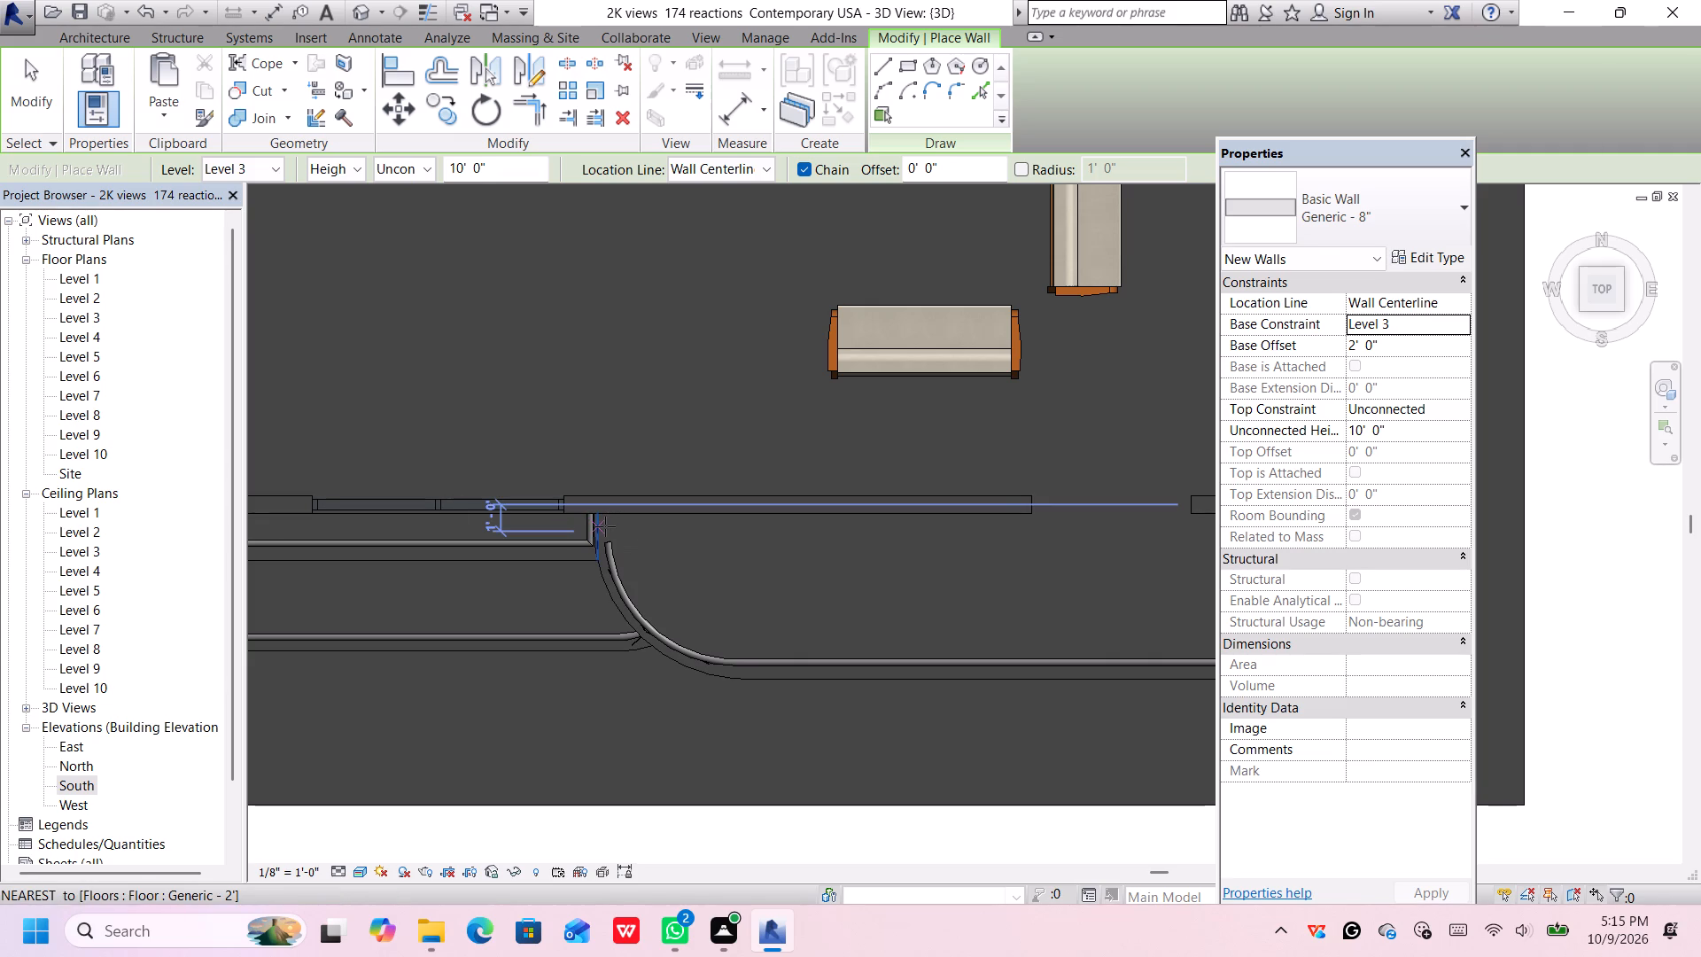
pyautogui.click(608, 526)
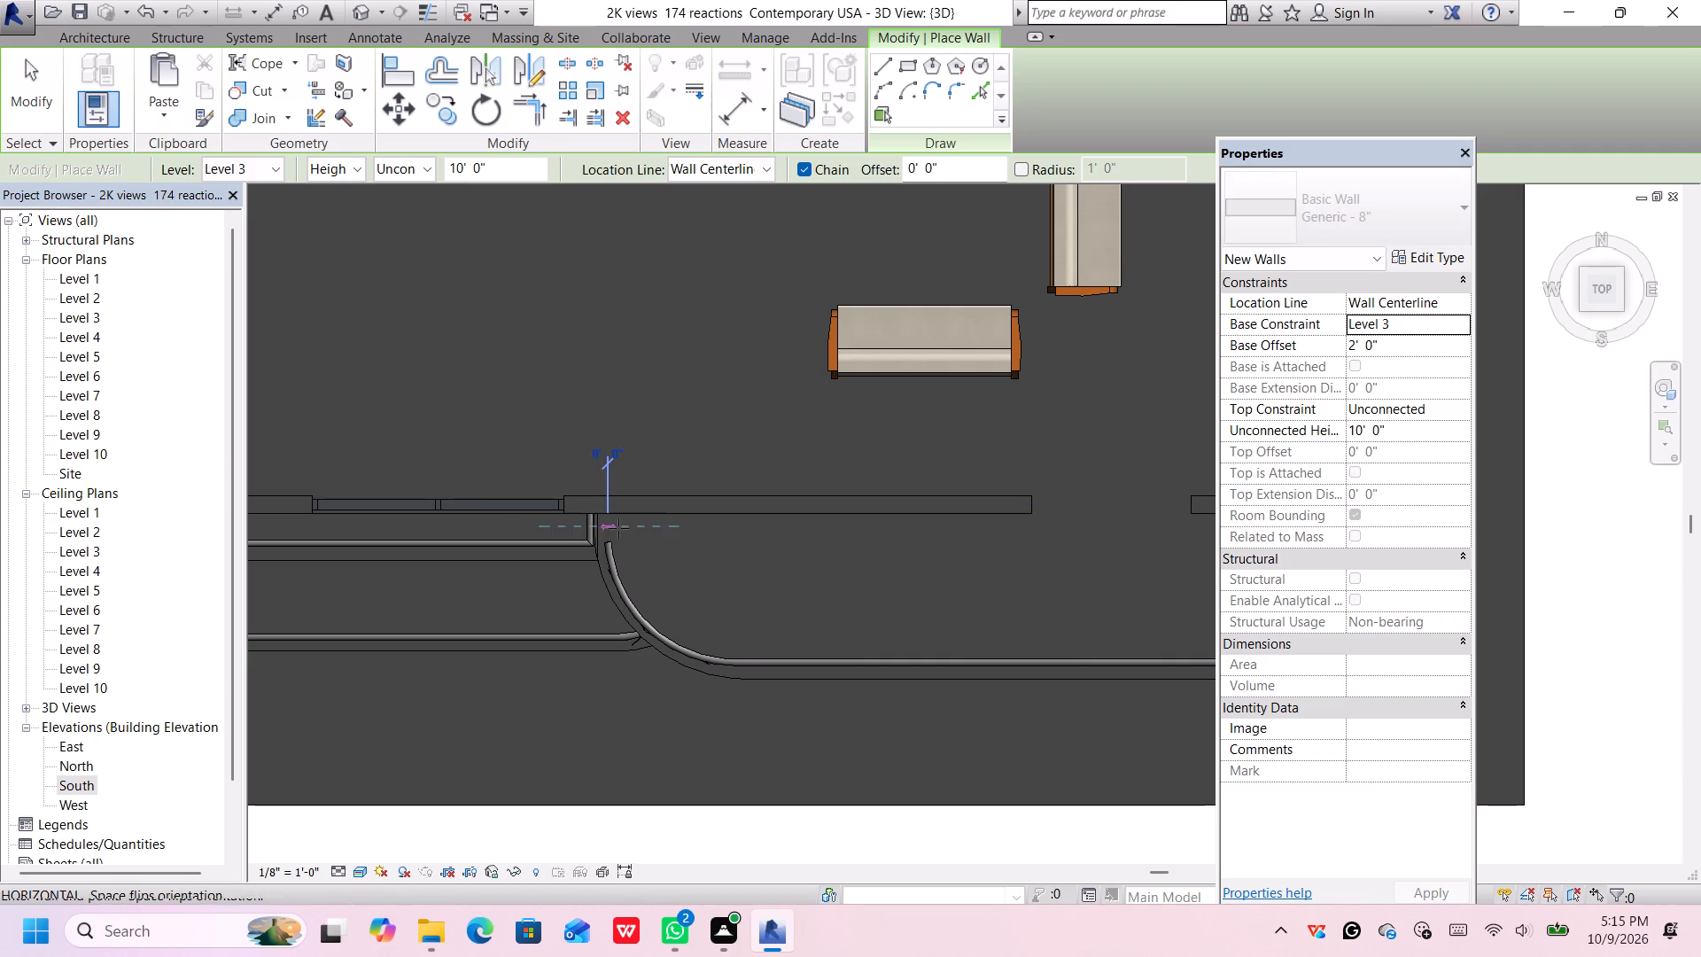
pyautogui.scroll(-1, 1020, 525)
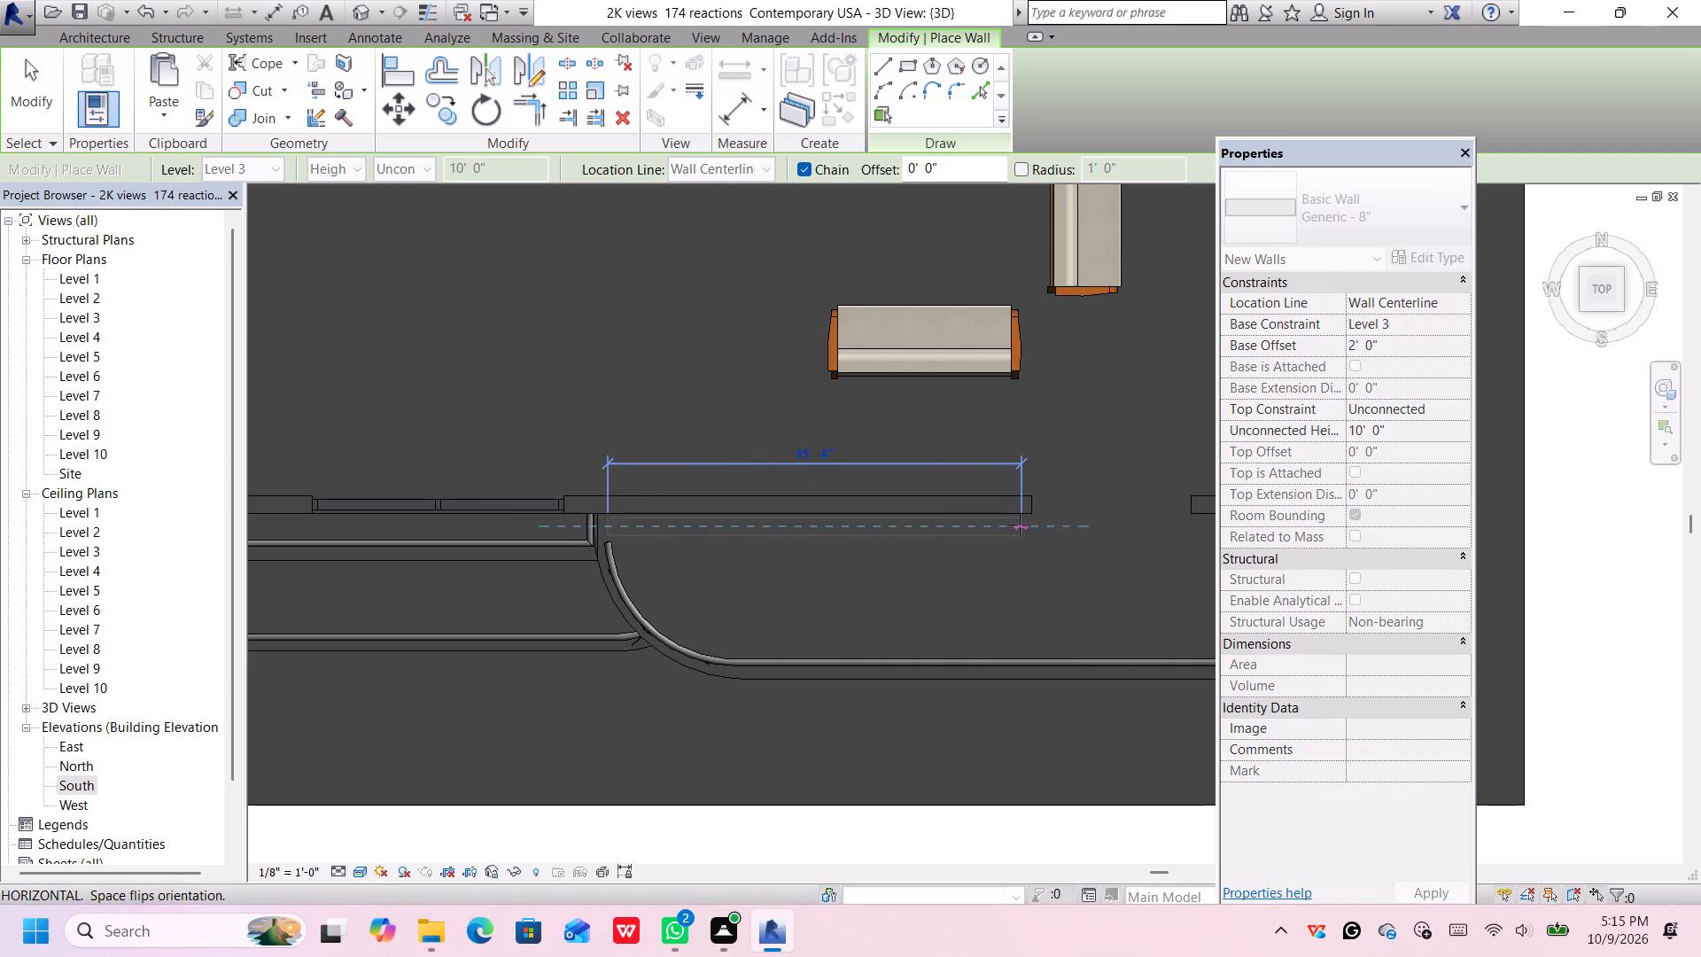
pyautogui.scroll(-1, 1020, 525)
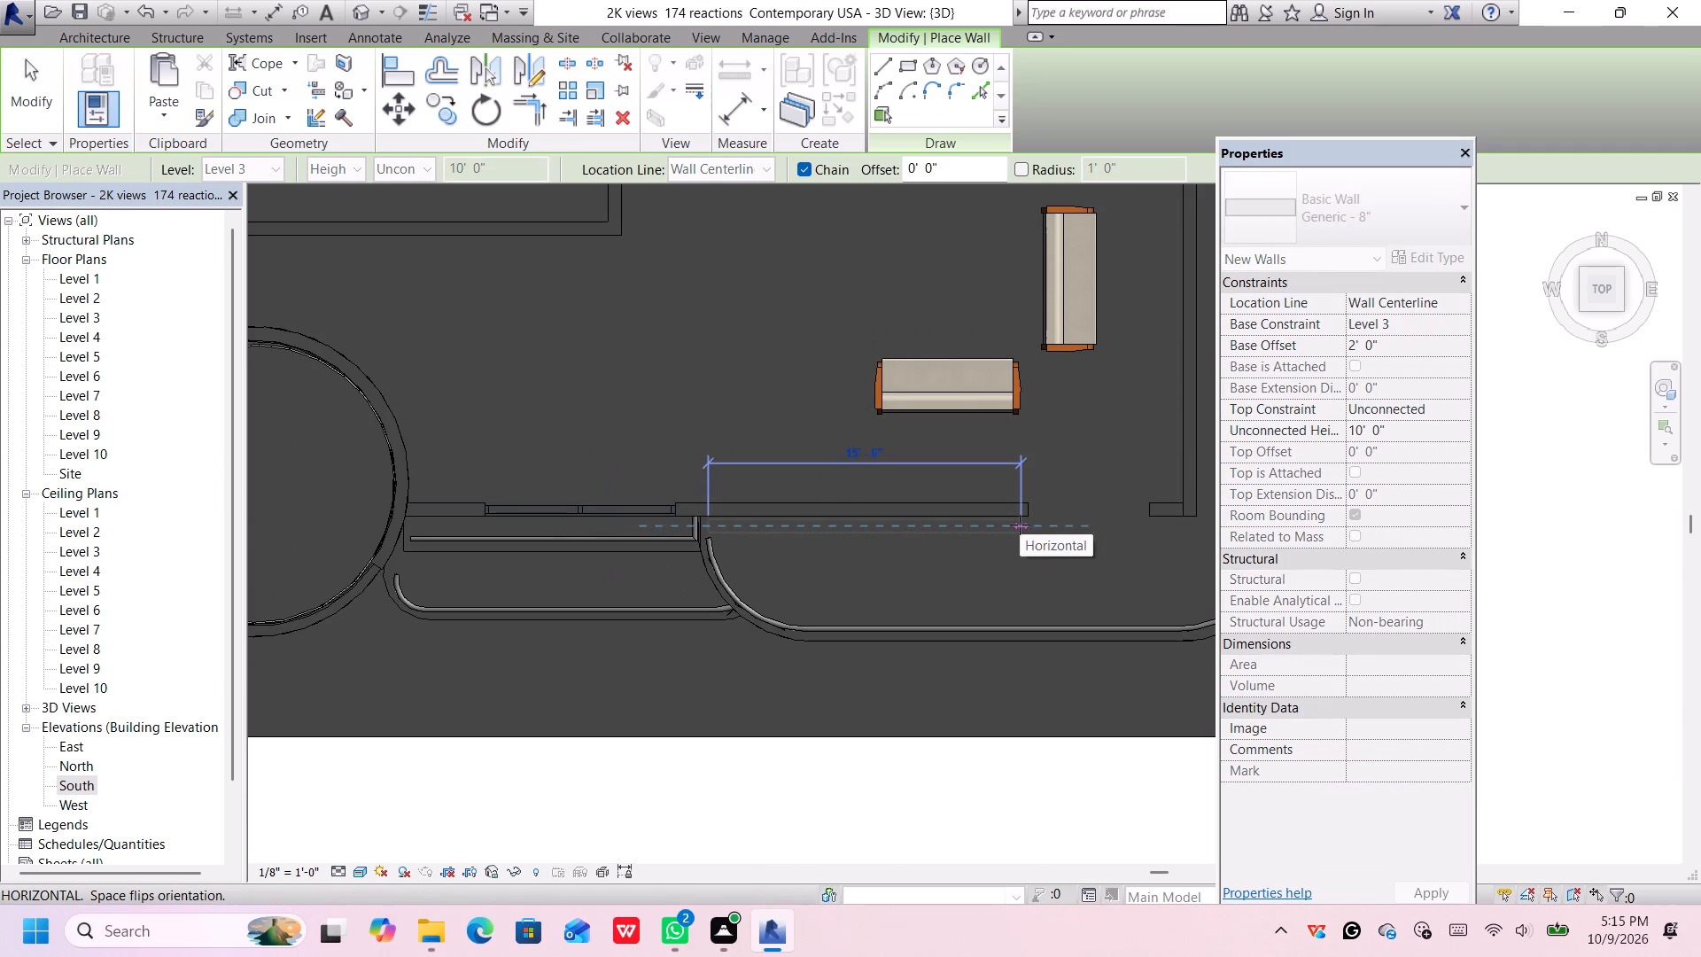
pyautogui.click(1031, 528)
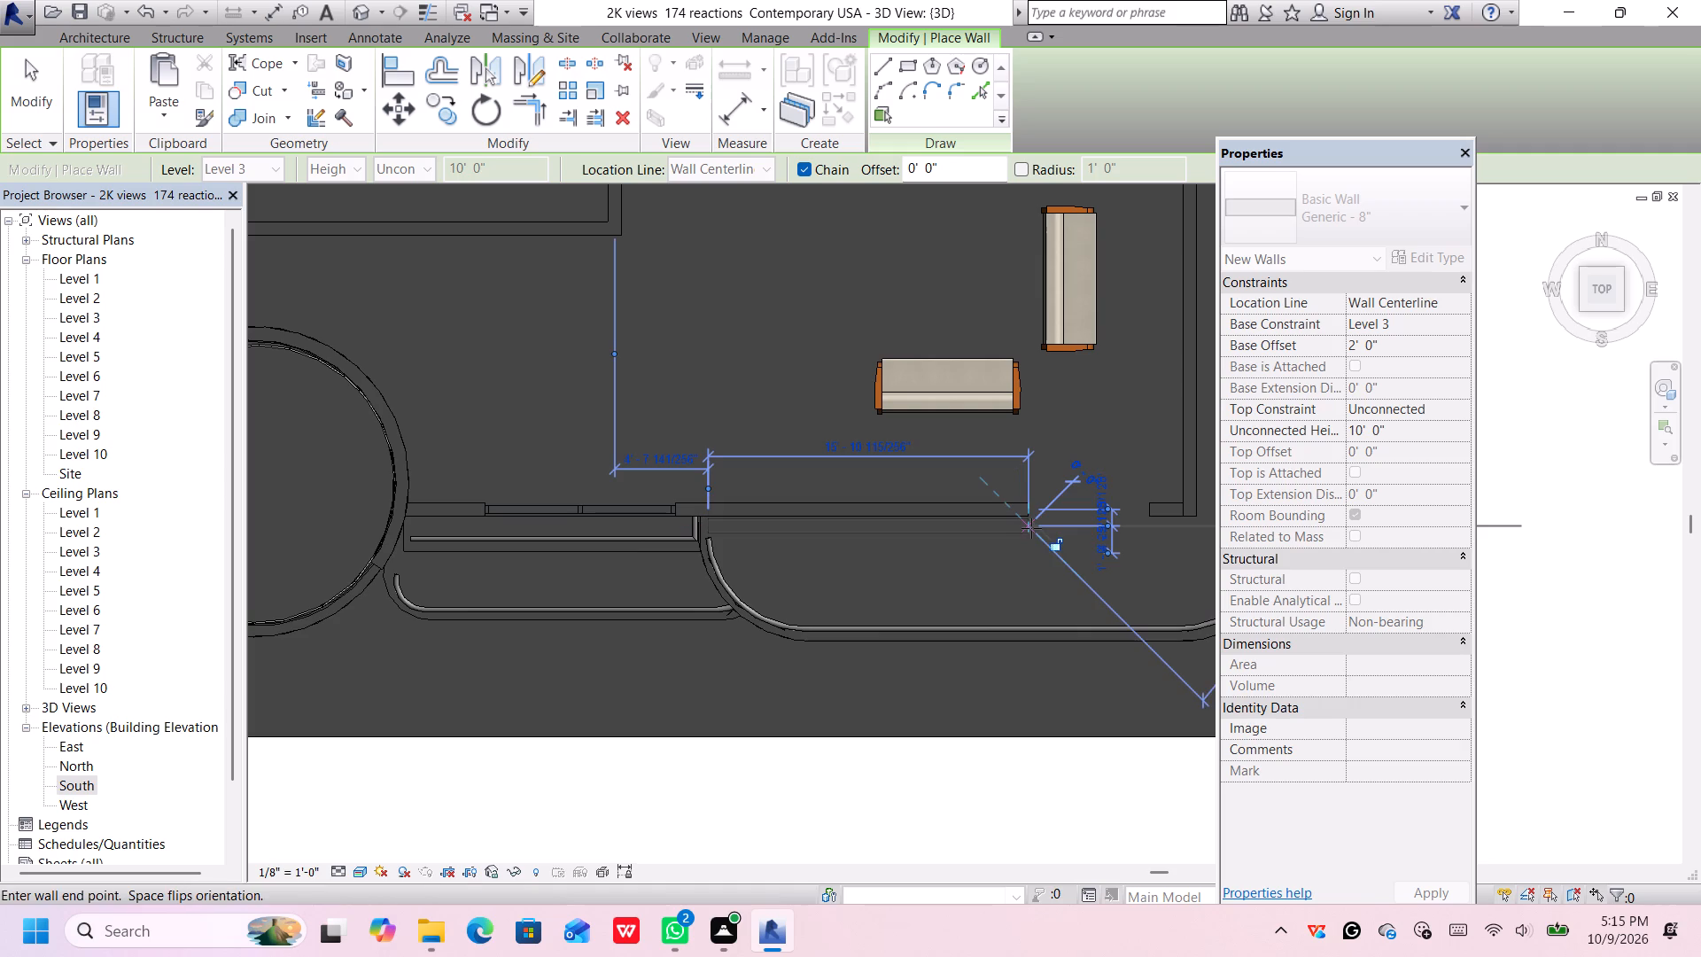
pyautogui.press('Escape')
# Draw a Level 3 Storefront 2 curtain wall about 6' long across the front wall's gap, from the east stub to the longer wall.
pyautogui.scroll(-2, 1033, 538)
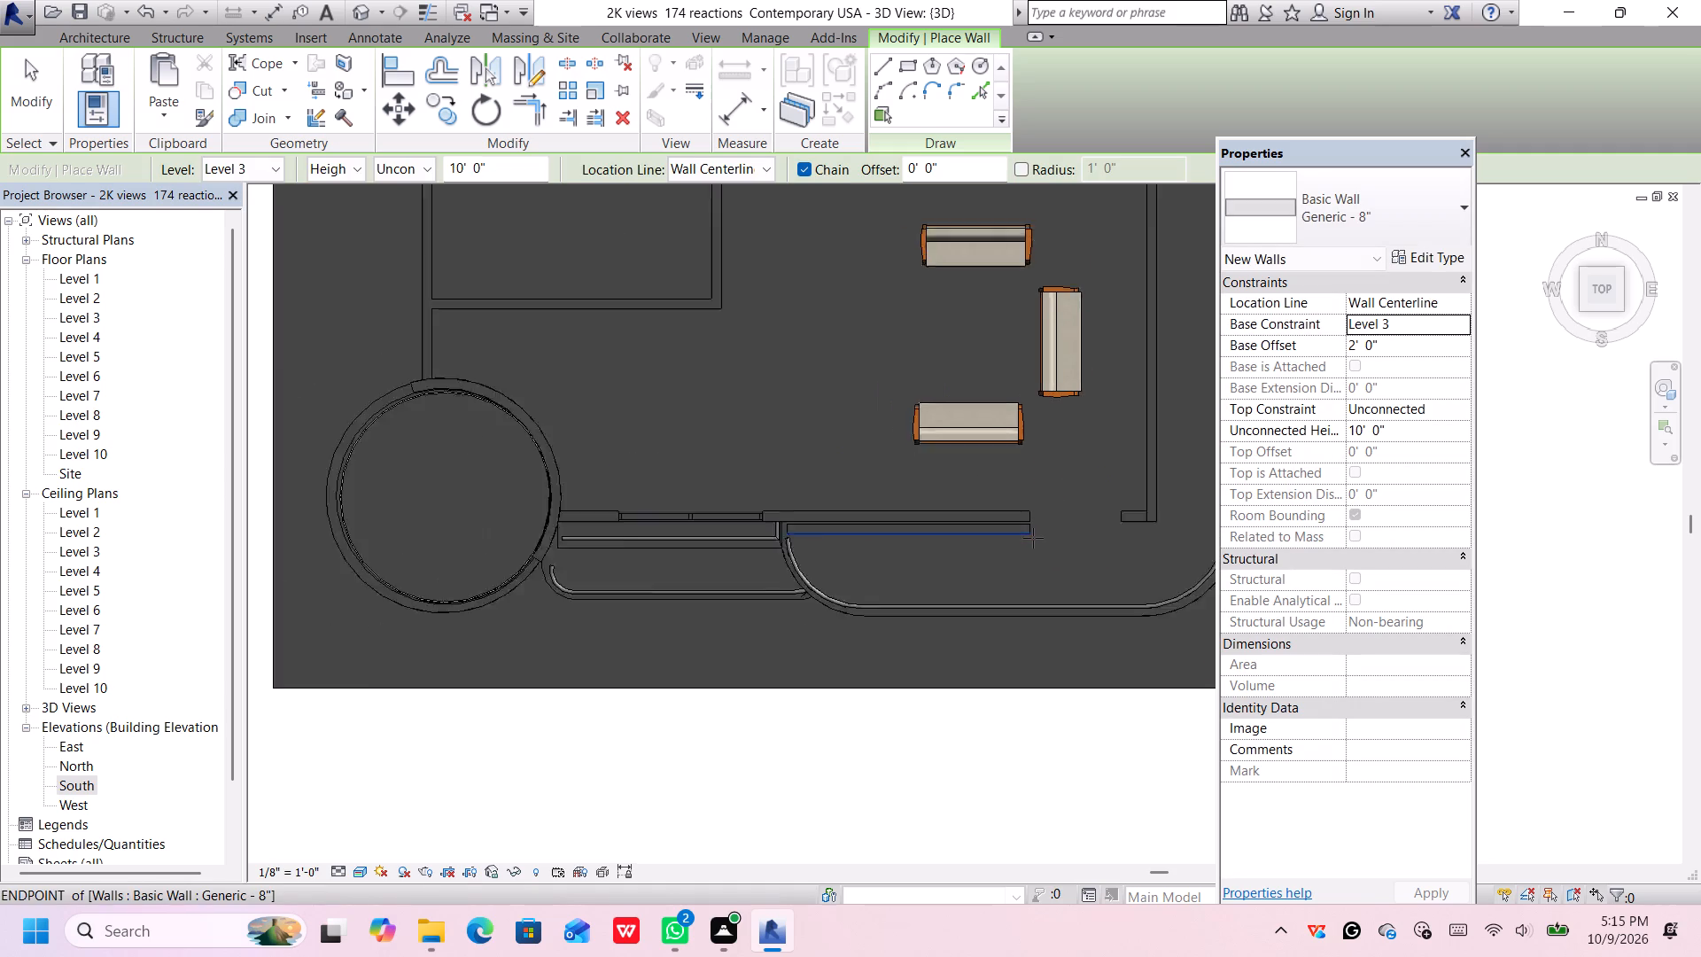
pyautogui.scroll(-1, 1033, 538)
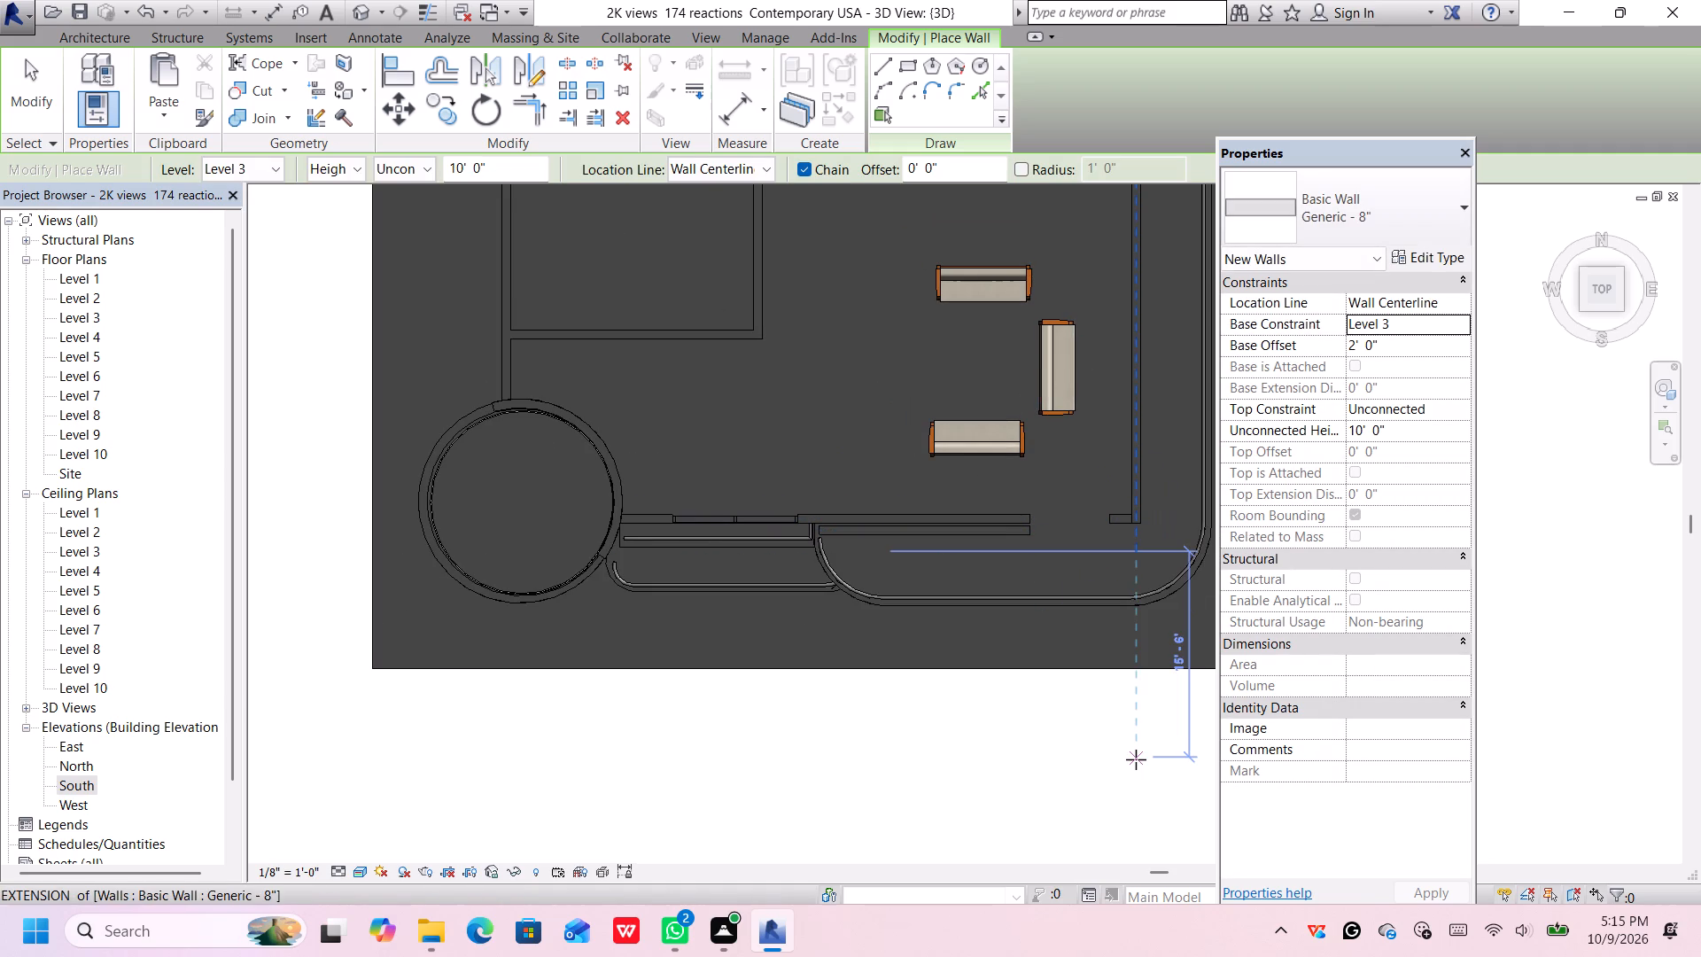
pyautogui.click(1373, 205)
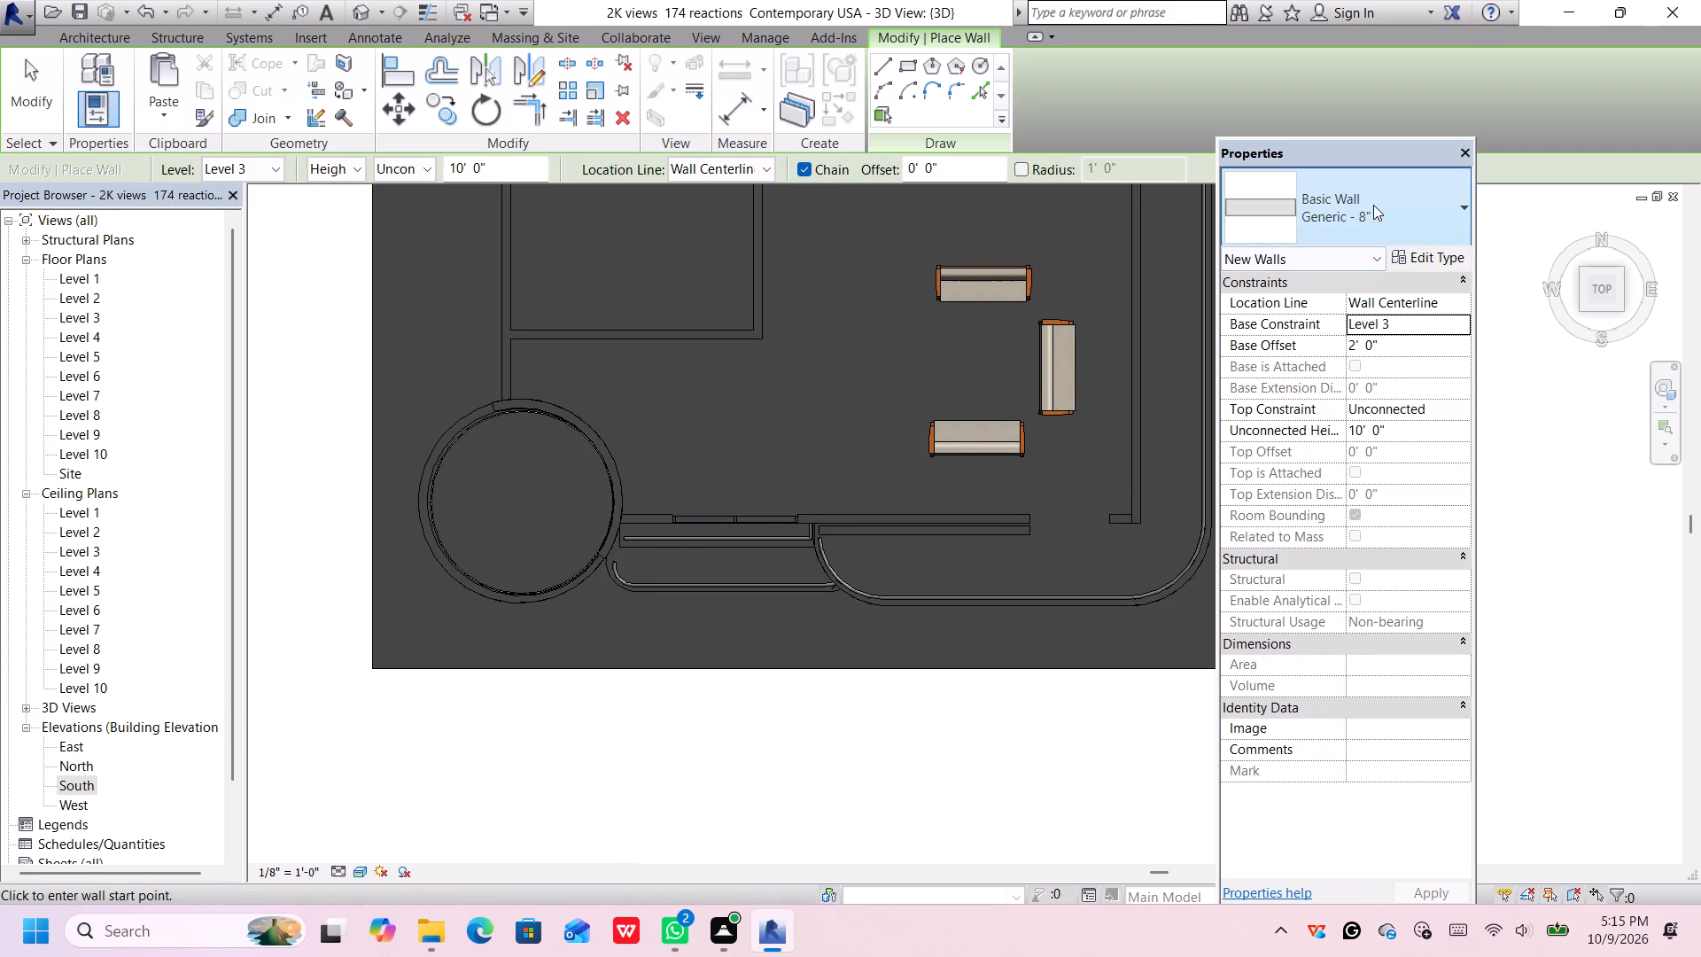
pyautogui.scroll(-12, 1349, 578)
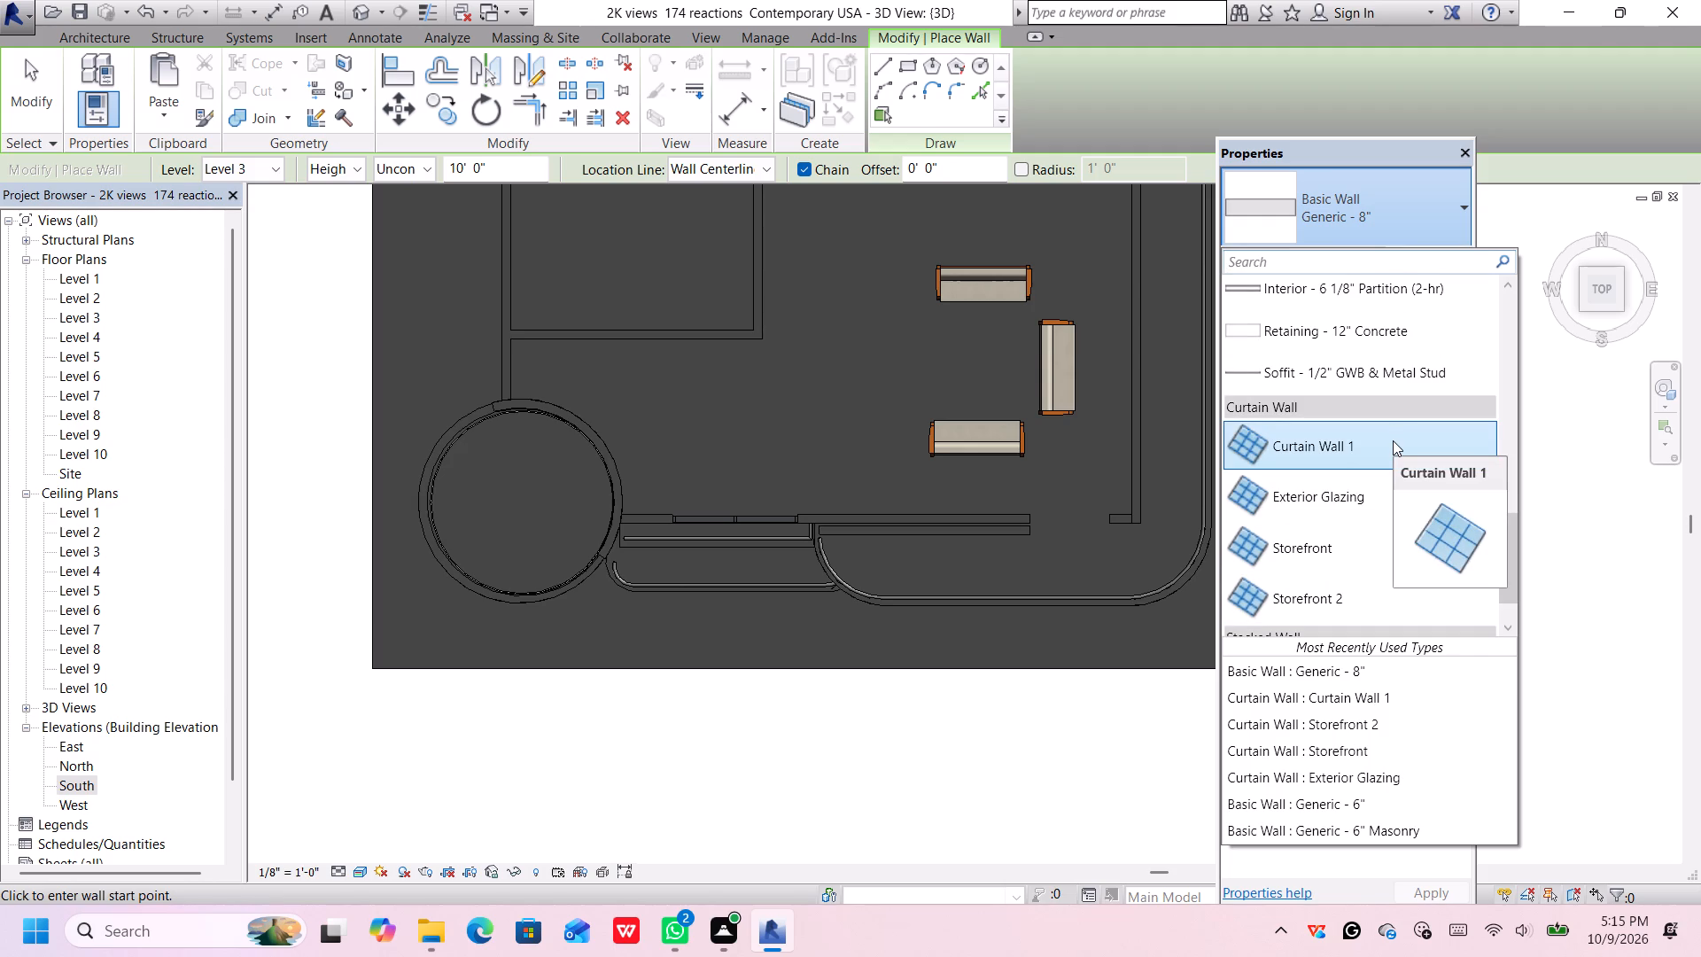
pyautogui.scroll(-2, 1371, 463)
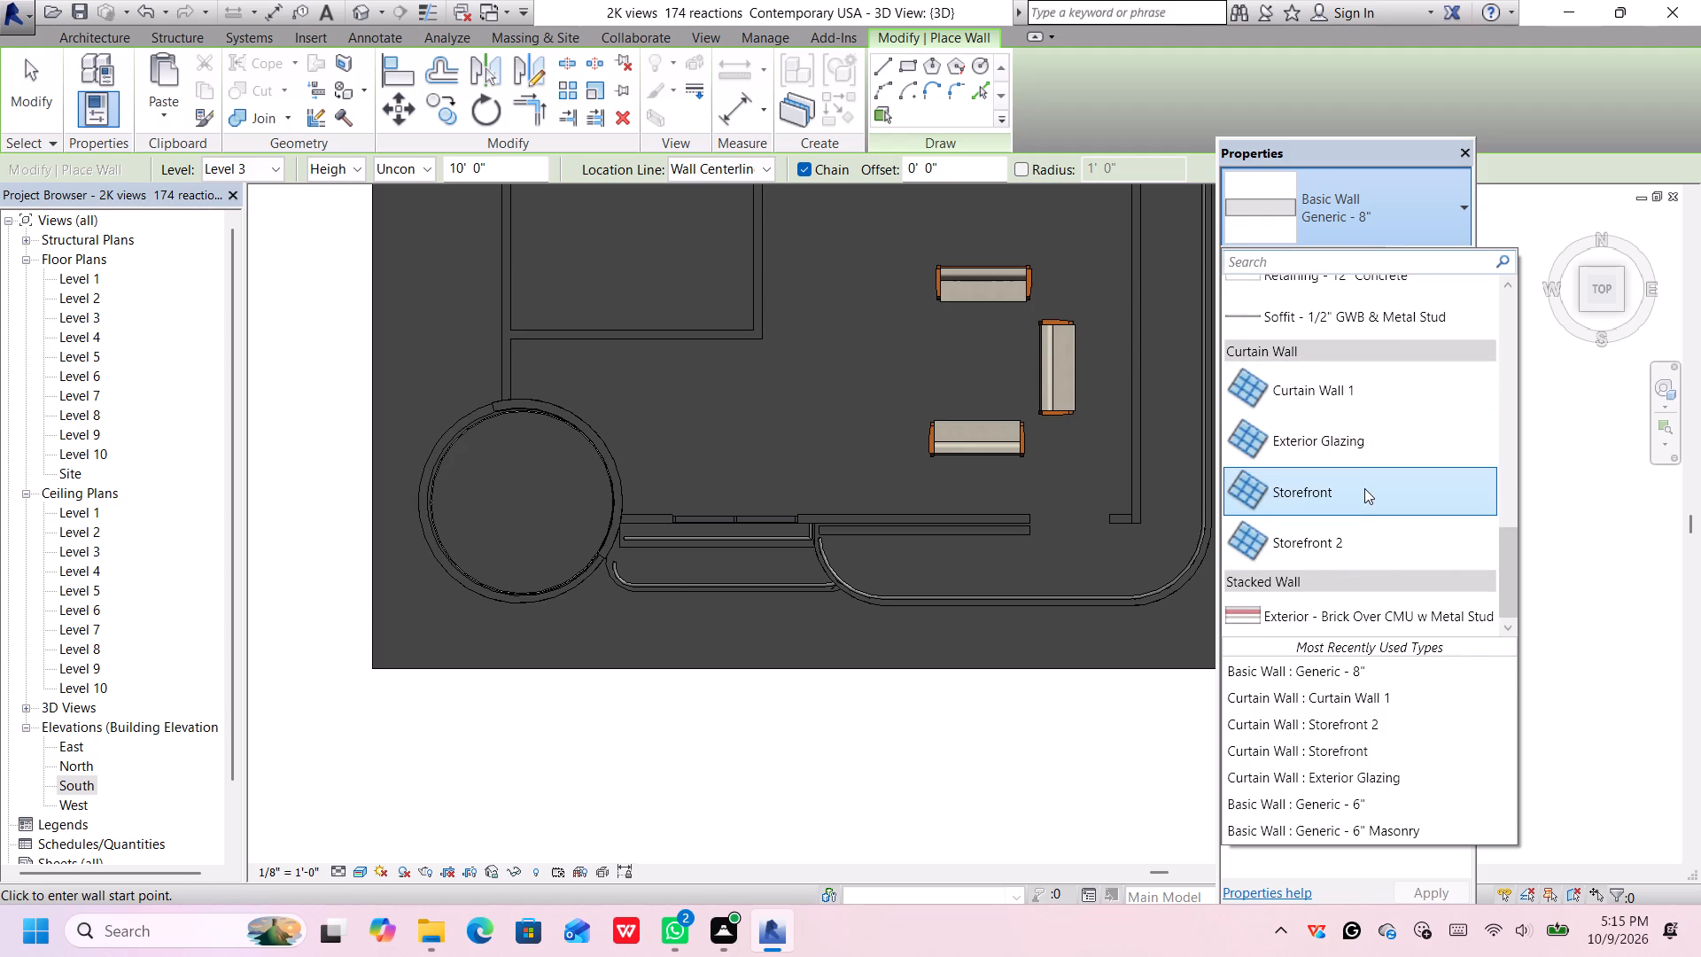
pyautogui.click(1363, 491)
pyautogui.scroll(1, 1107, 546)
pyautogui.scroll(-1, 1112, 541)
pyautogui.scroll(4, 1112, 541)
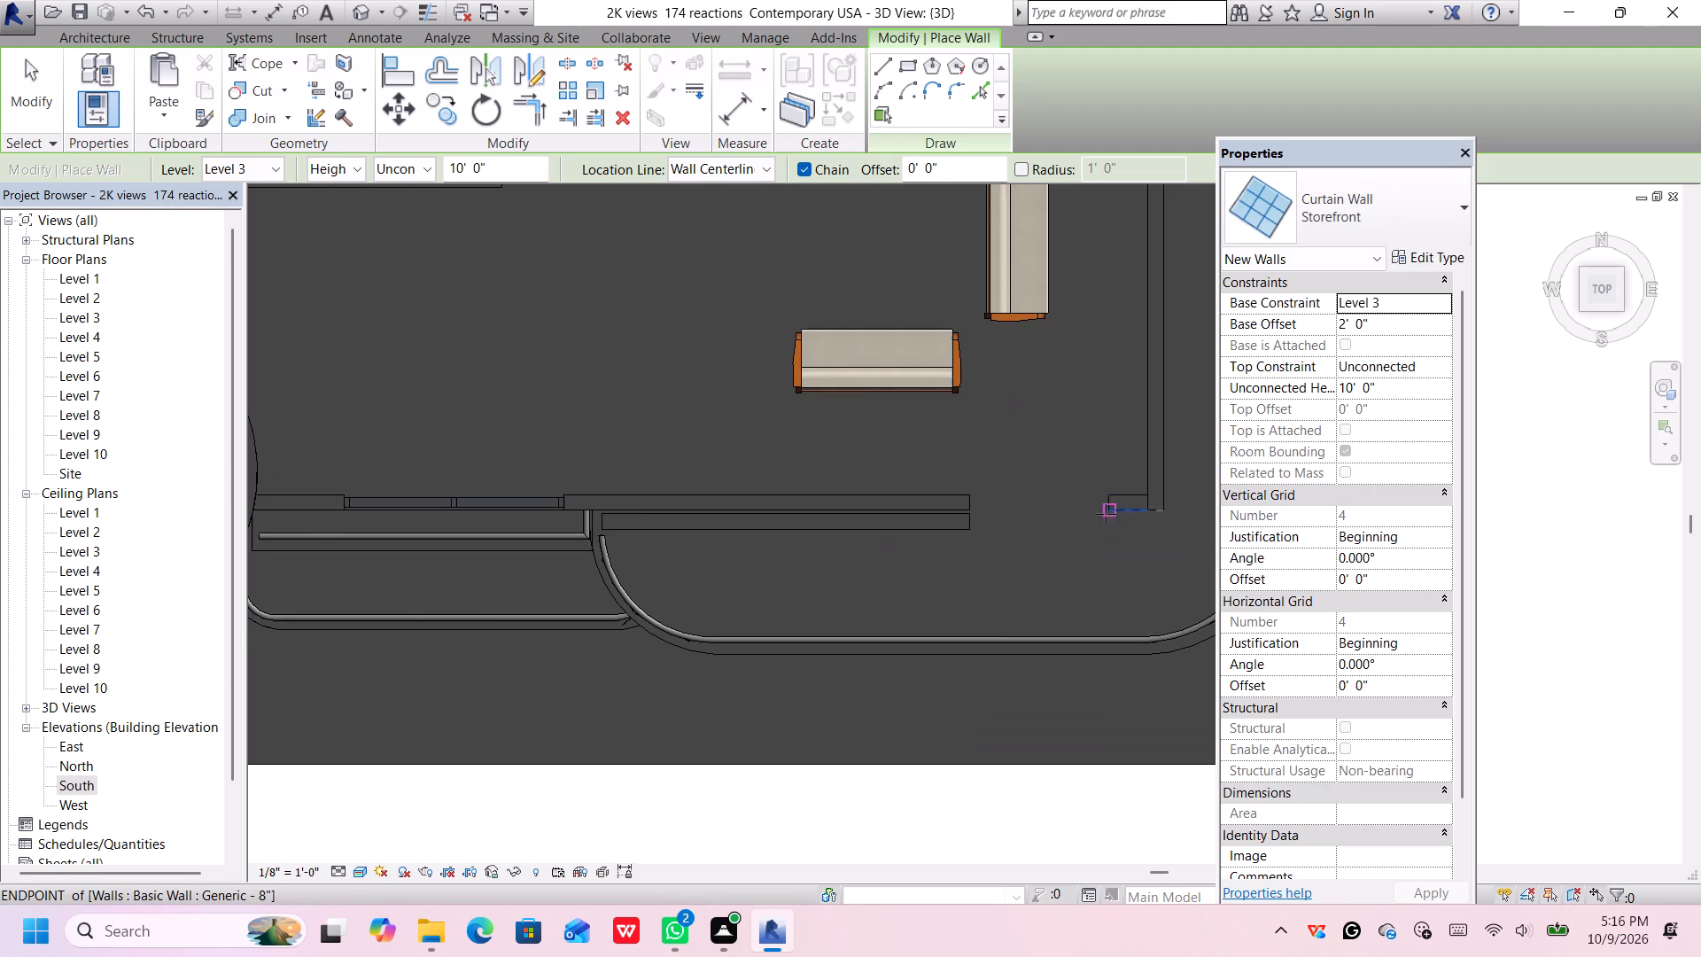
pyautogui.scroll(3, 1110, 506)
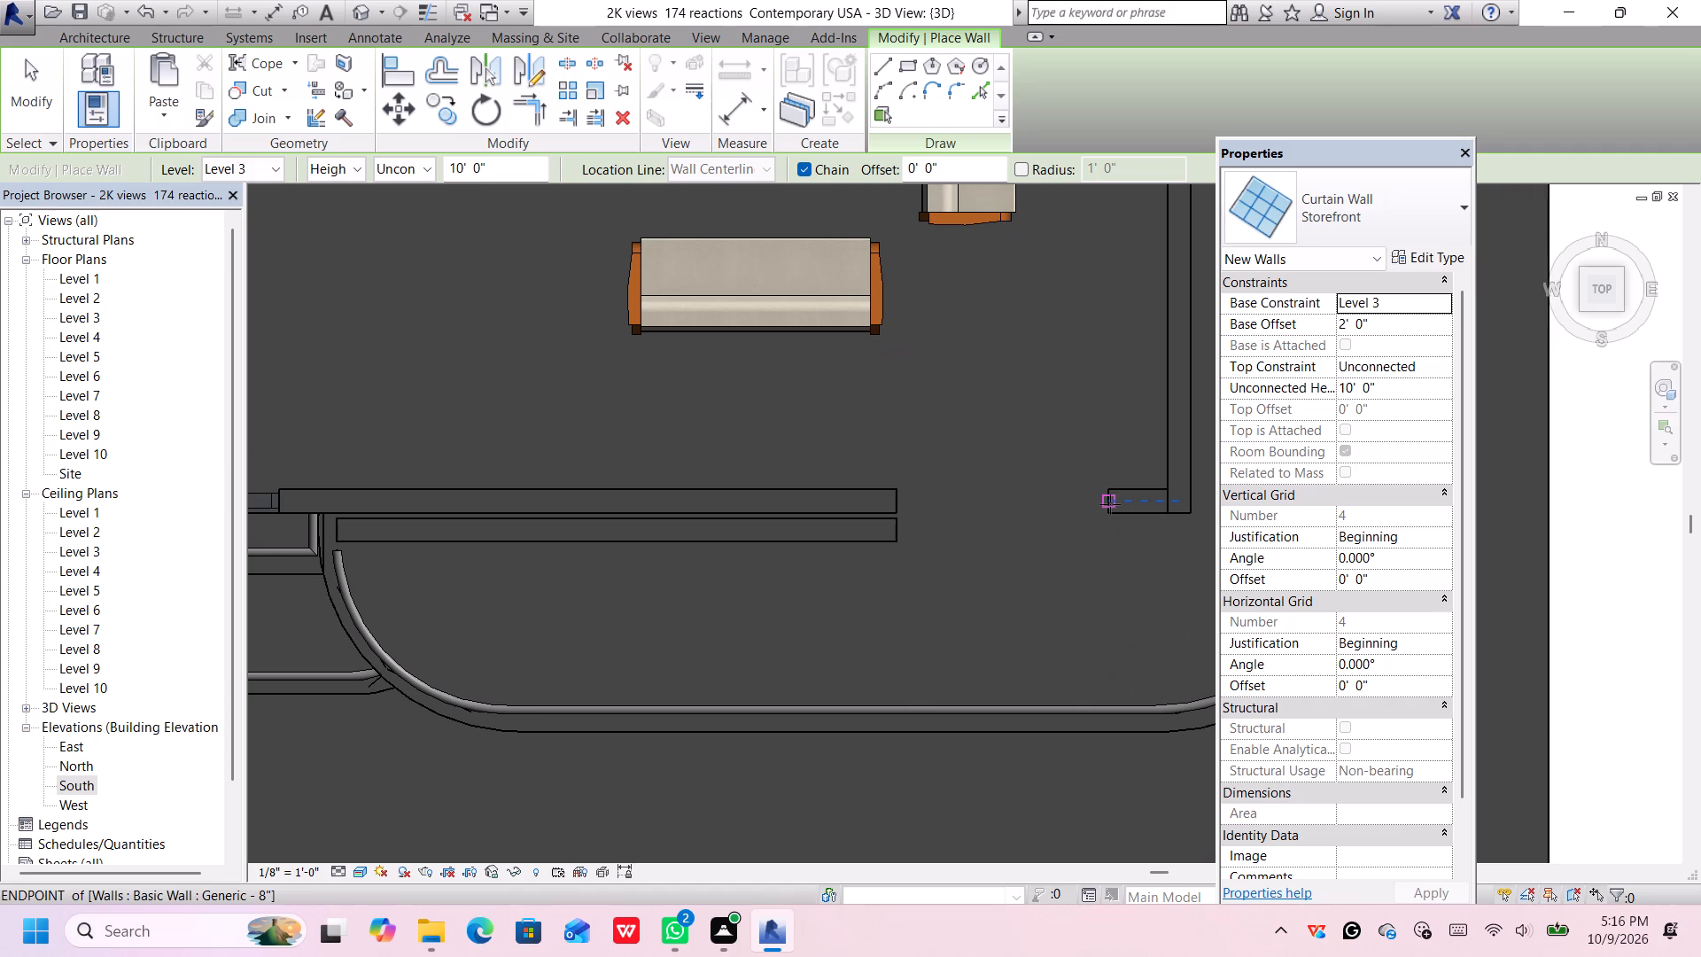
pyautogui.click(1394, 226)
pyautogui.click(1324, 558)
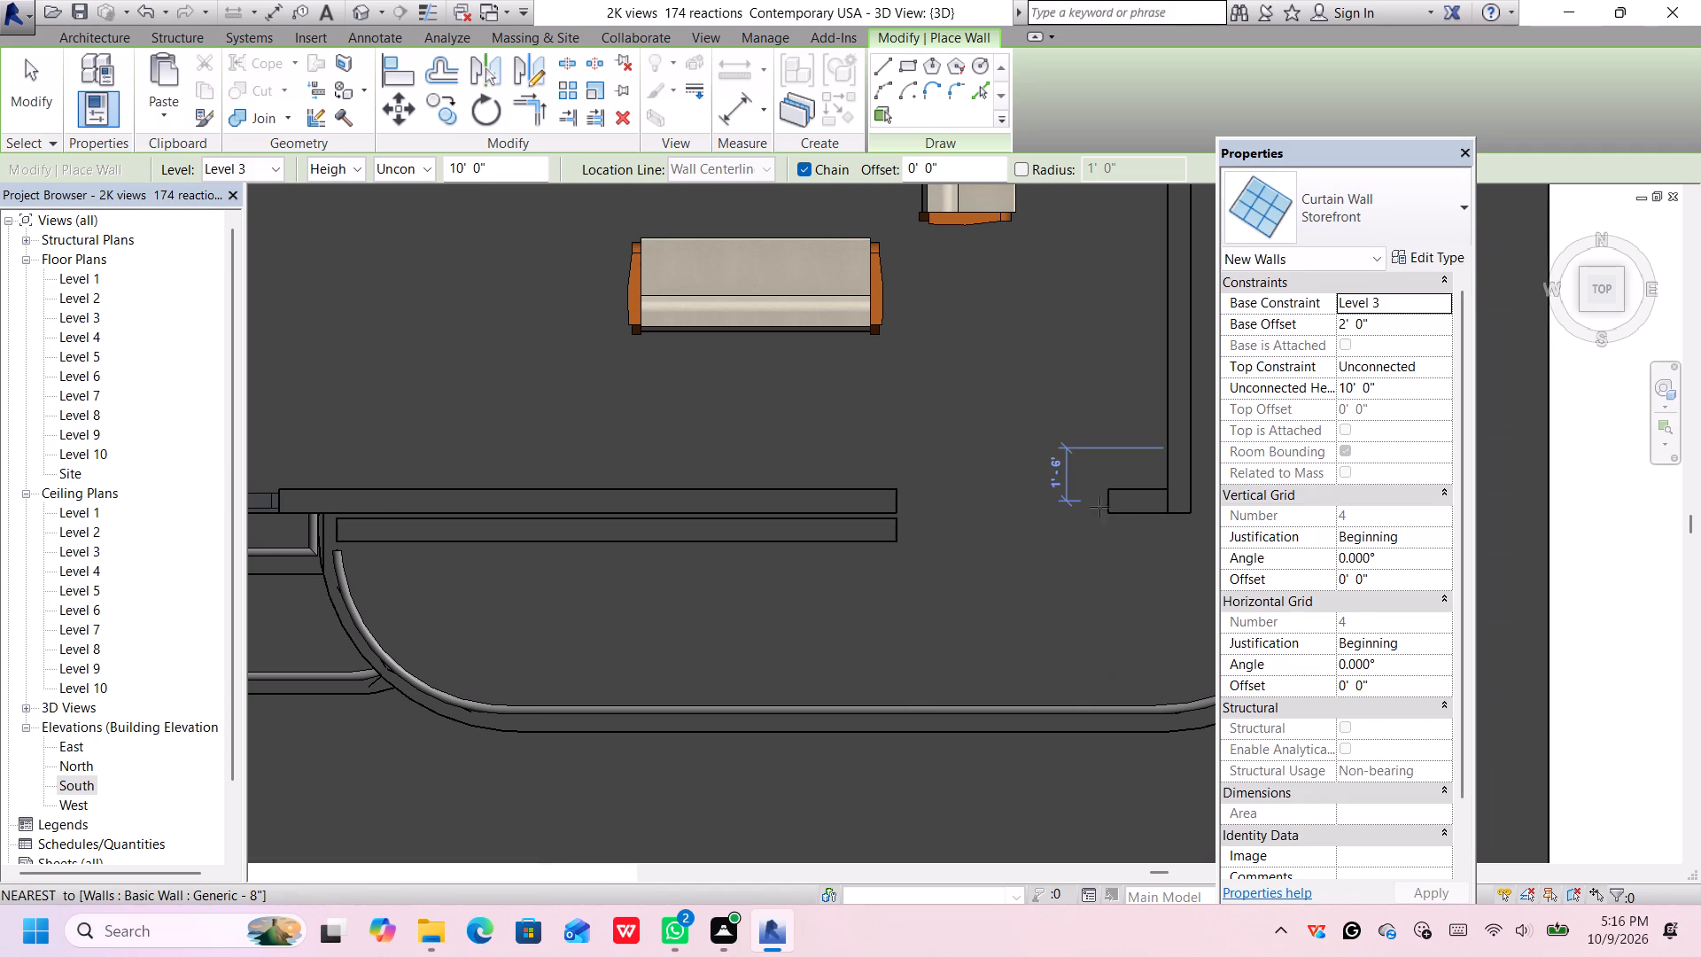
pyautogui.click(1101, 498)
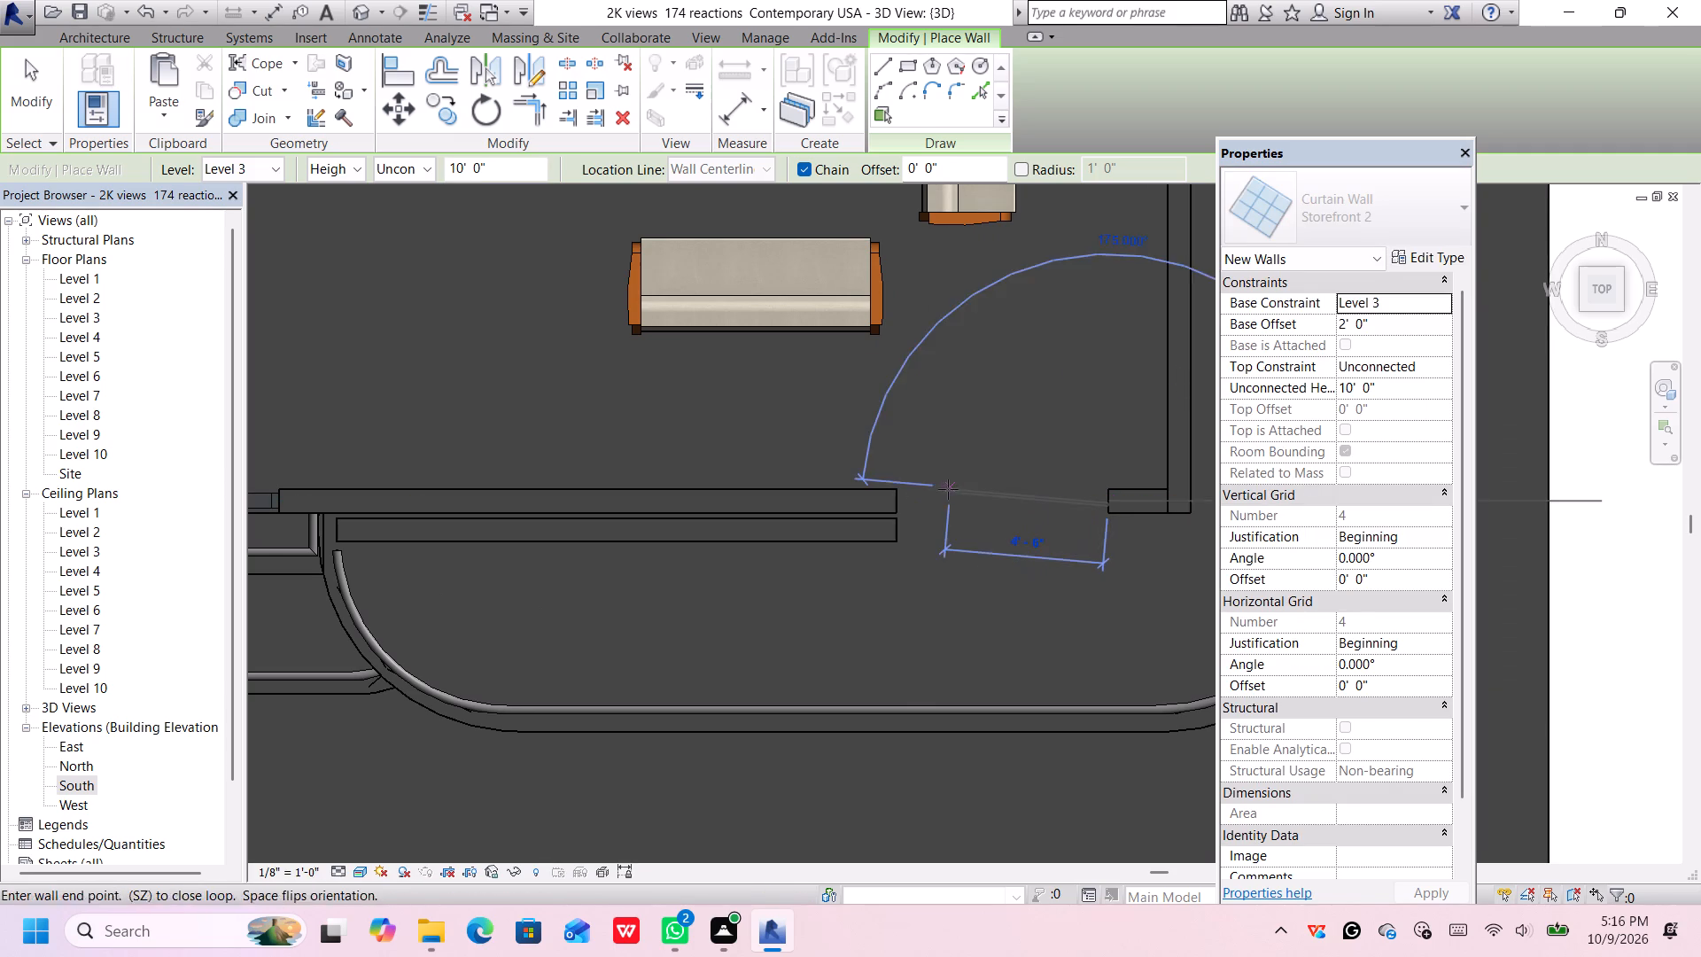
pyautogui.click(904, 498)
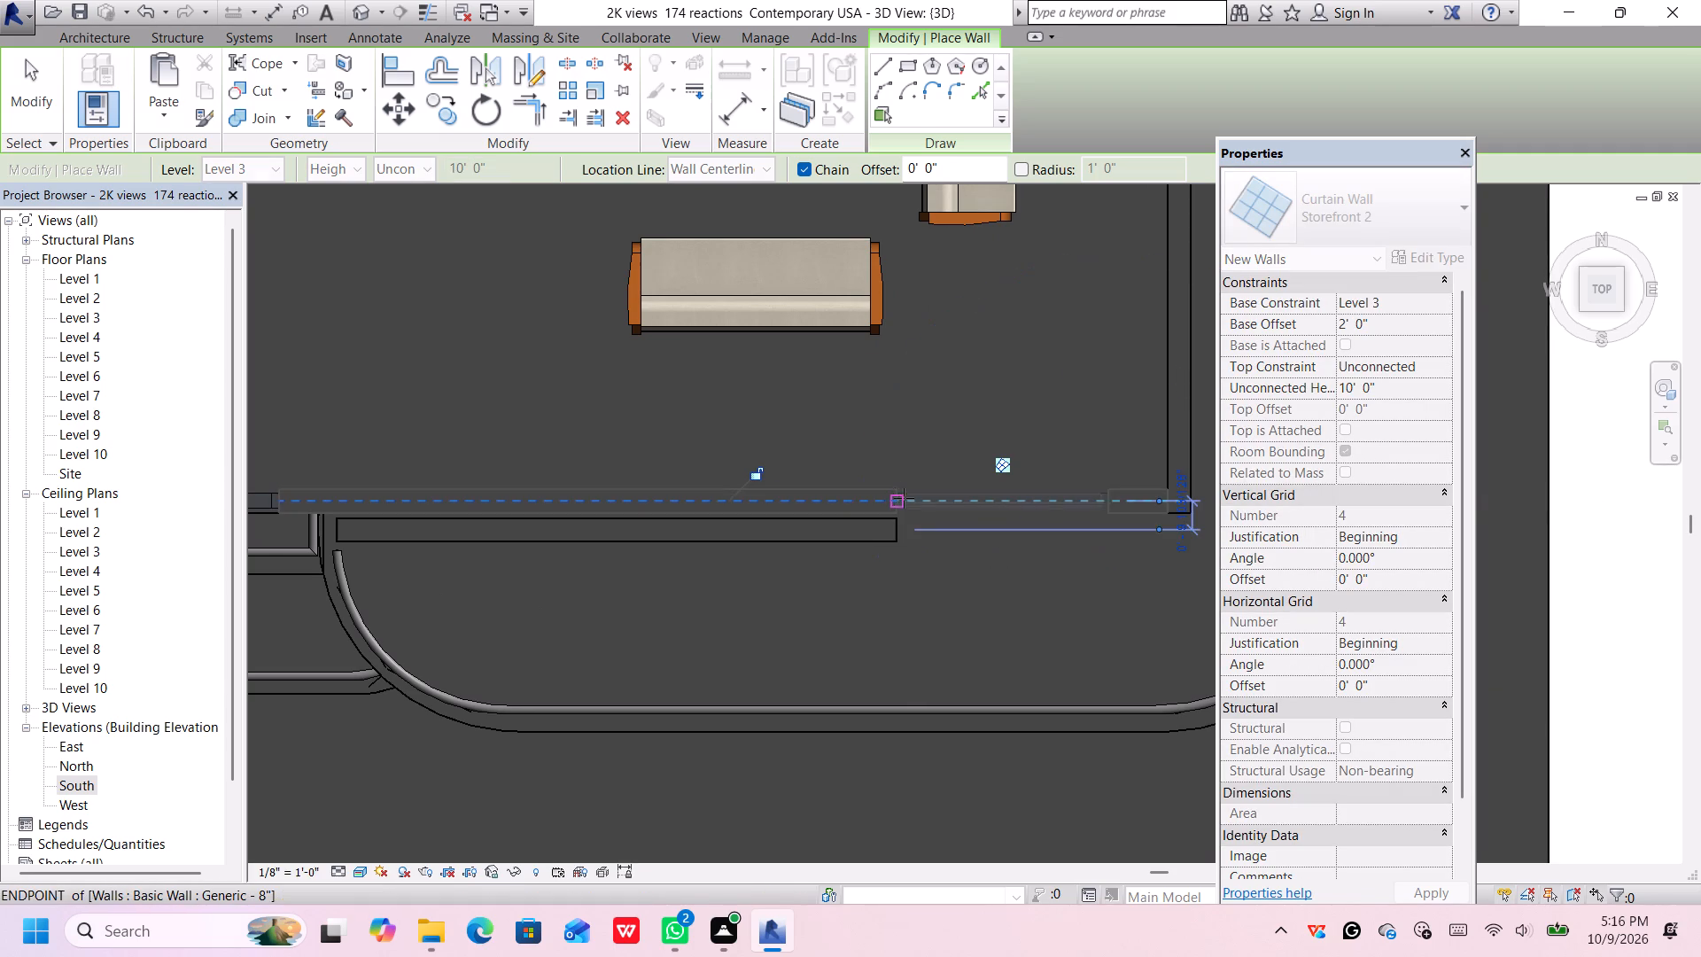
pyautogui.press('Escape')
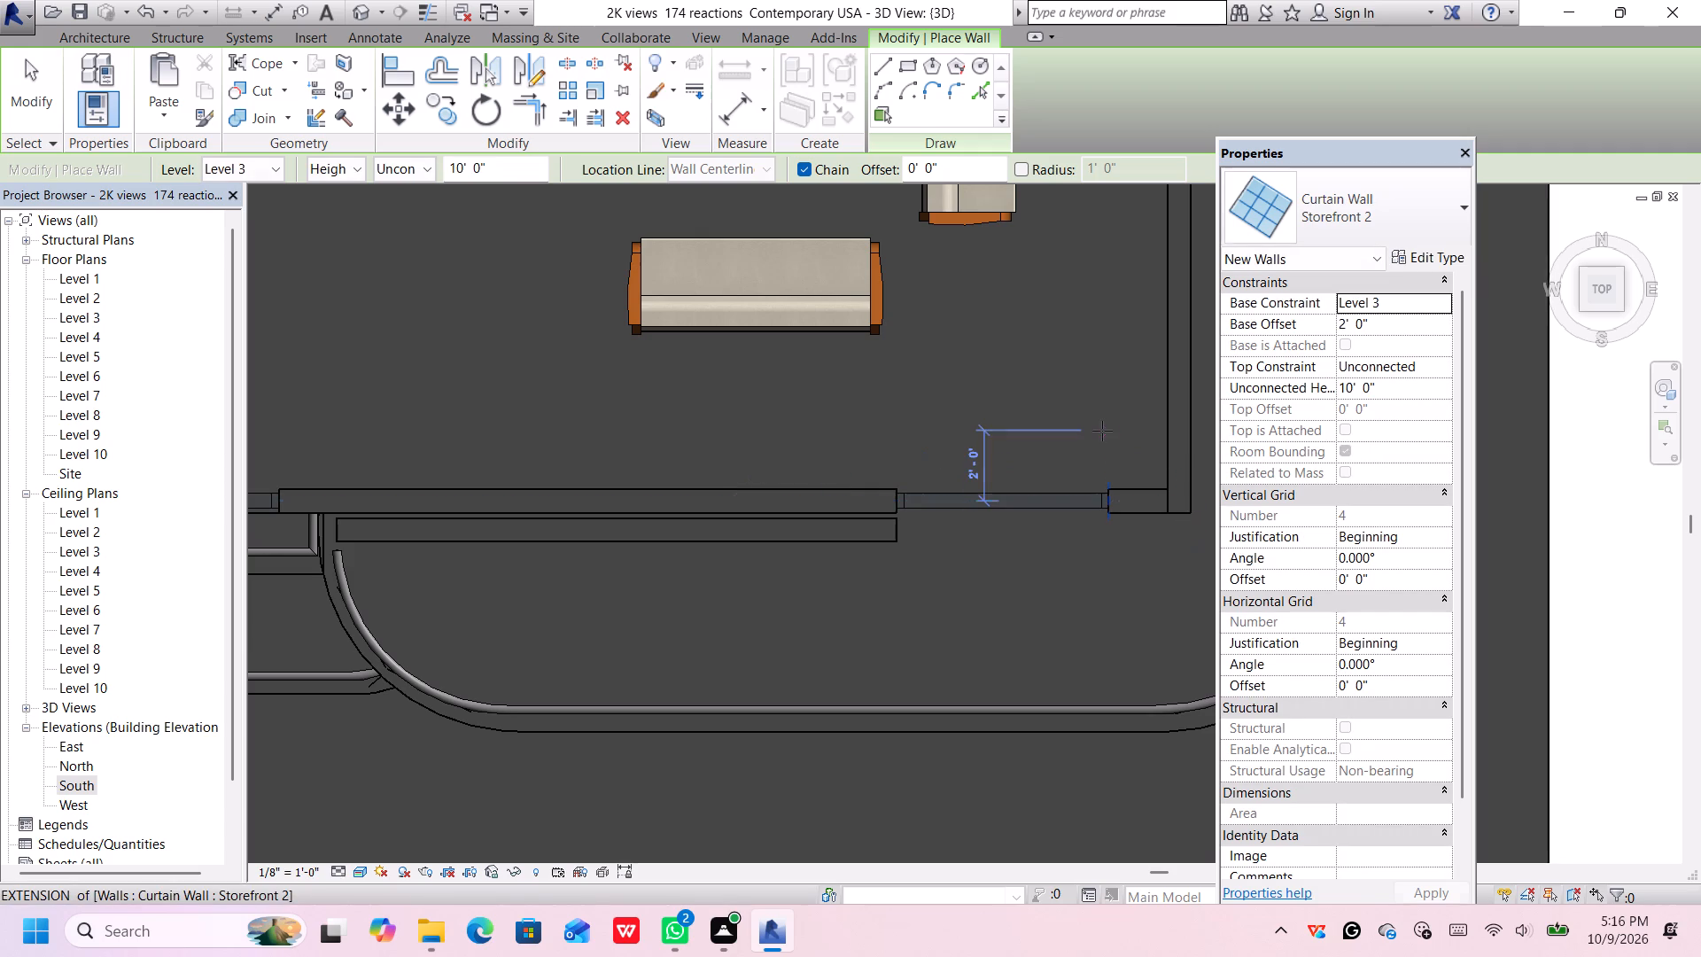
# Examine the new curtain wall, the front walls and the curved balcony in an isometric view from the front-left corner.
pyautogui.click(1584, 304)
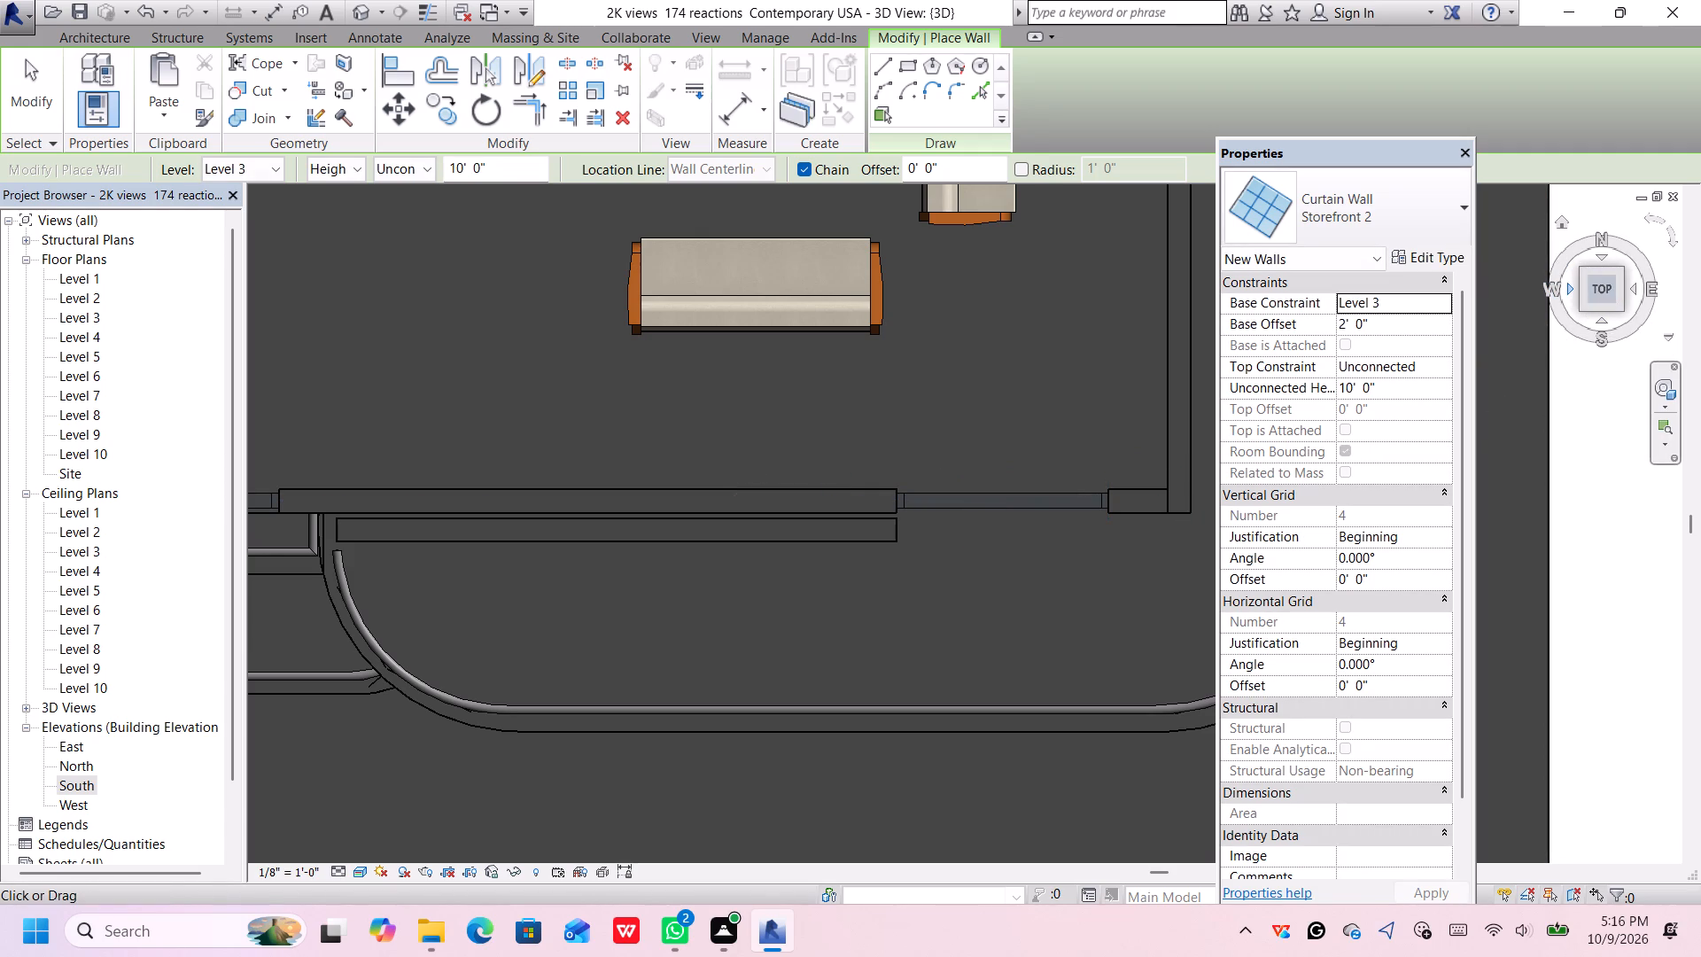
pyautogui.scroll(5, 1594, 315)
pyautogui.click(1584, 309)
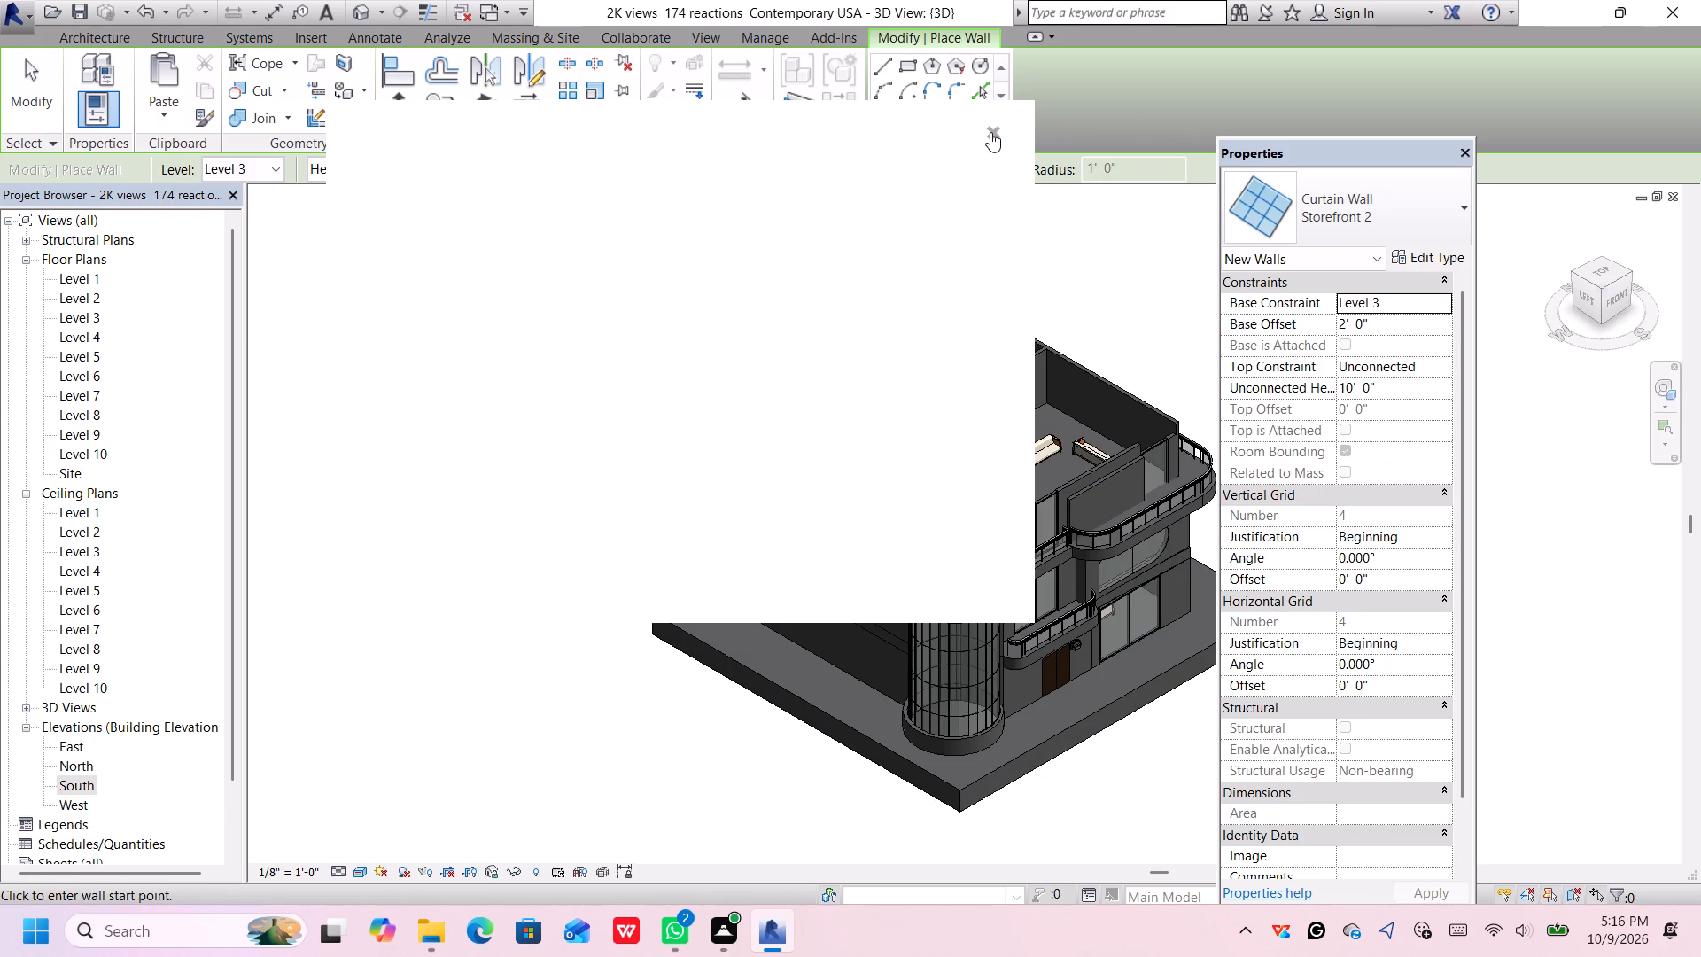
pyautogui.click(990, 132)
pyautogui.scroll(3, 1107, 510)
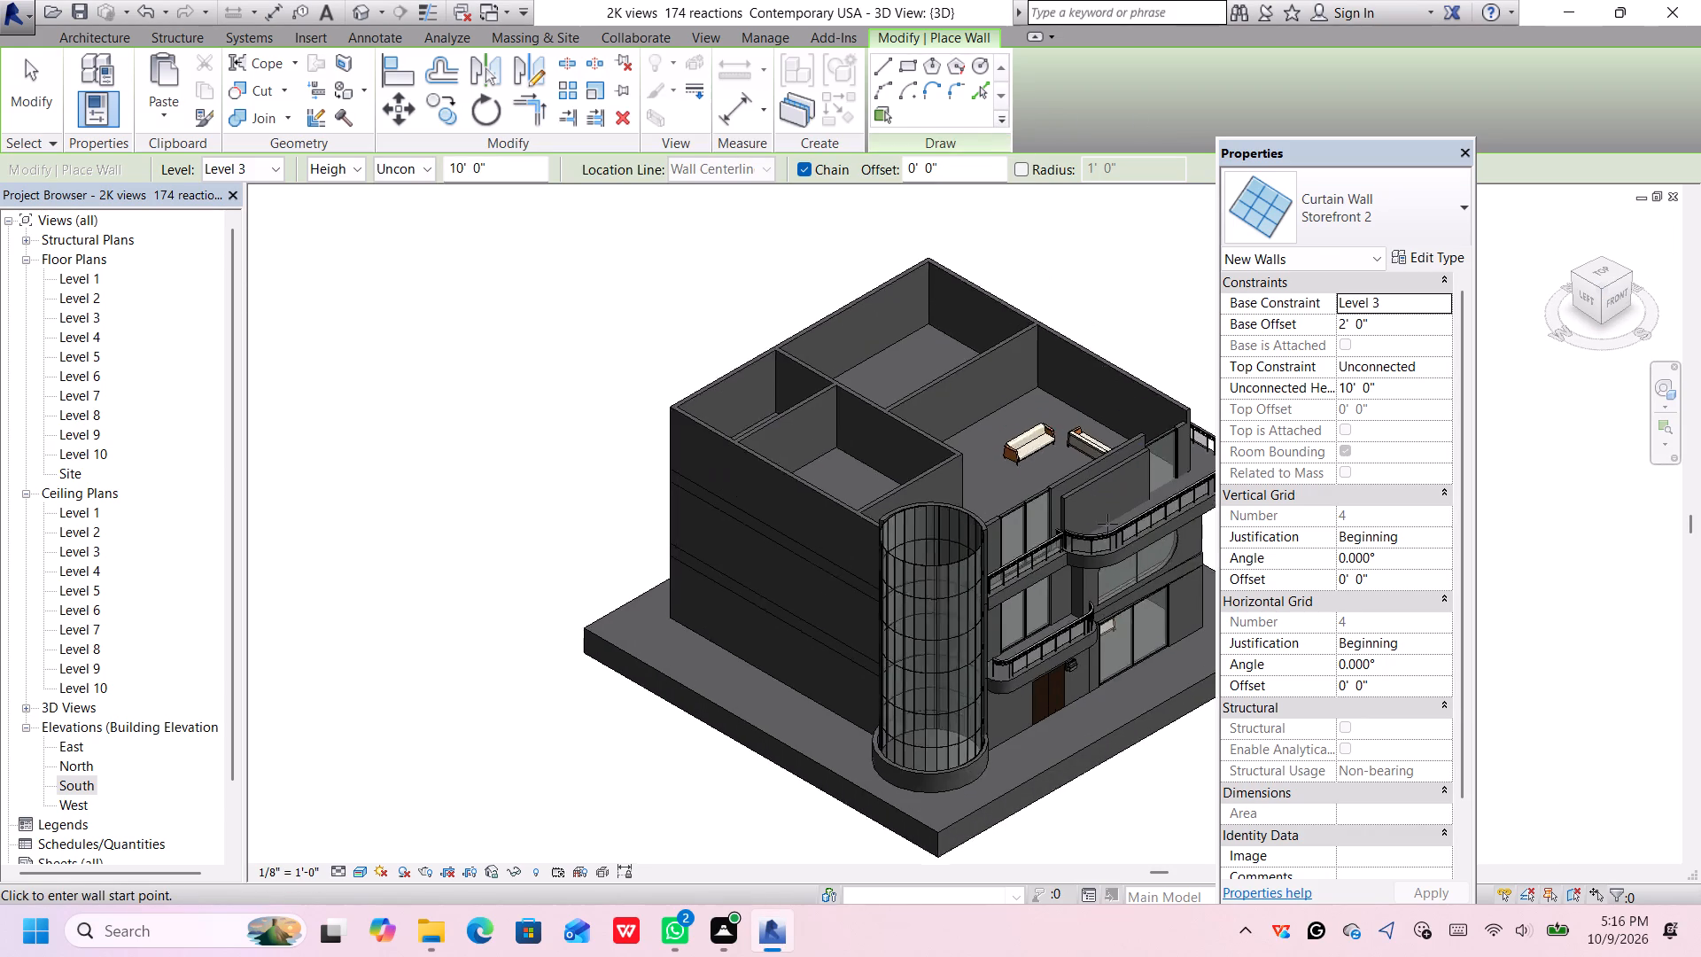
pyautogui.scroll(4, 1107, 524)
pyautogui.scroll(-1, 1099, 539)
pyautogui.scroll(1, 1099, 539)
pyautogui.moveTo(1097, 540); pyautogui.dragTo(1095, 531, button='middle')
pyautogui.moveTo(1088, 481); pyautogui.dragTo(1075, 457, button='middle')
pyautogui.moveTo(1061, 505); pyautogui.dragTo(1032, 416, button='middle')
pyautogui.middleClick(1032, 416)
pyautogui.moveTo(1060, 348); pyautogui.dragTo(855, 533, button='middle')
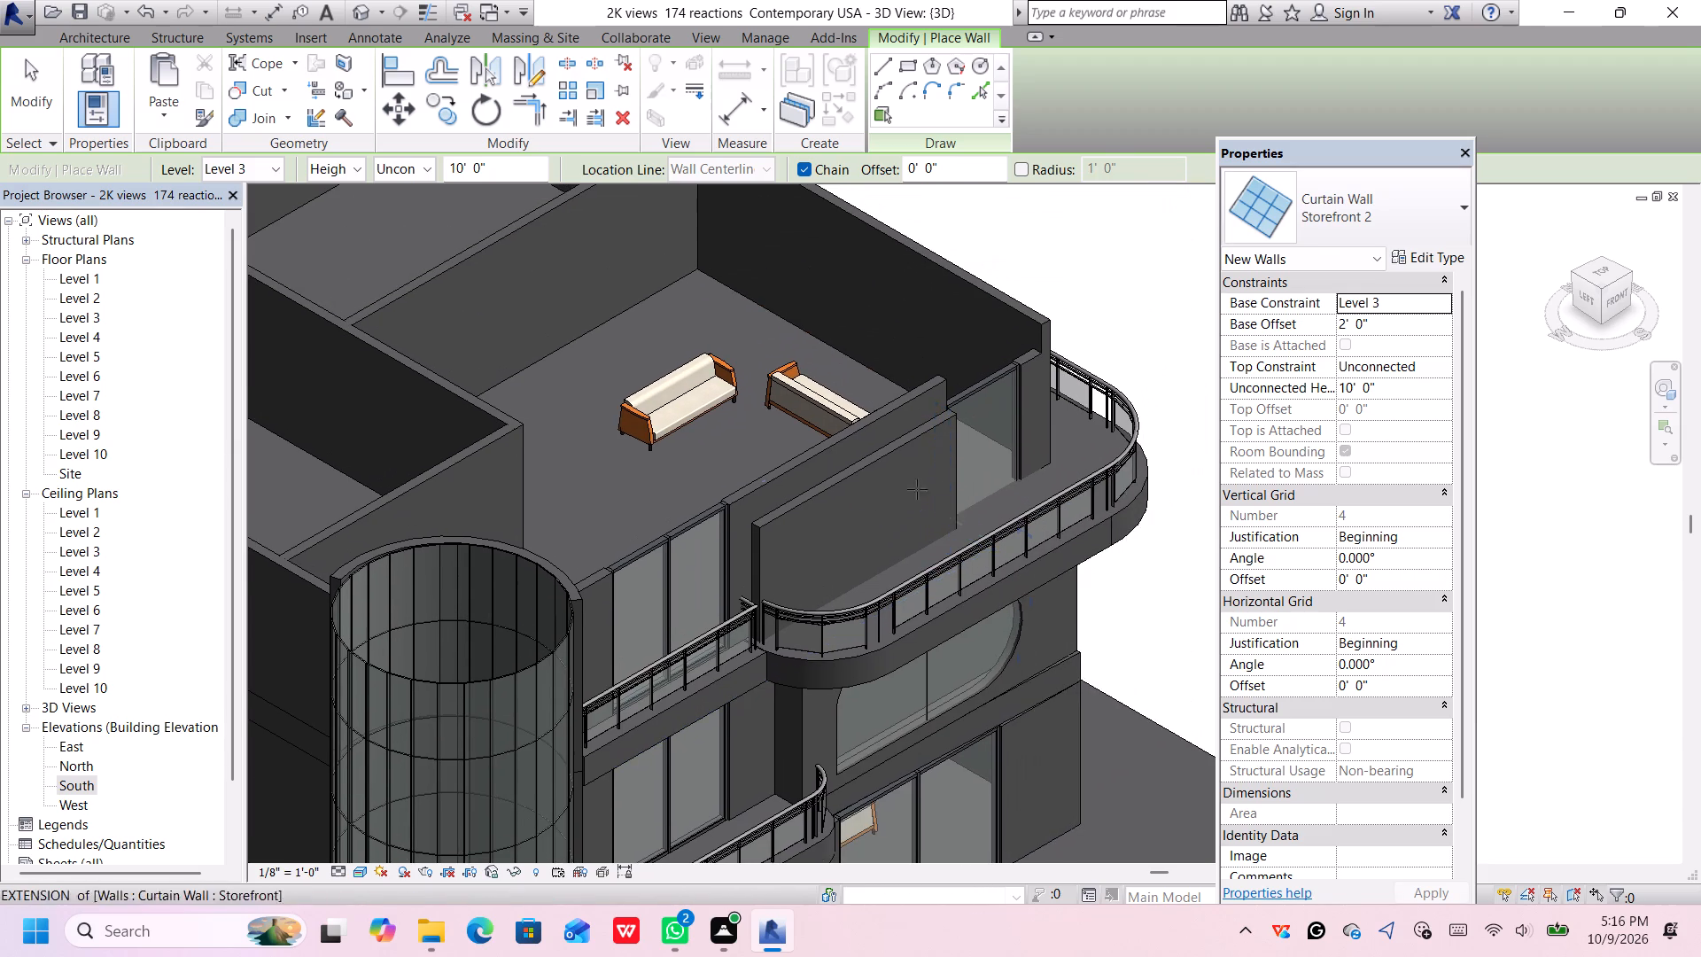
pyautogui.scroll(1, 1025, 399)
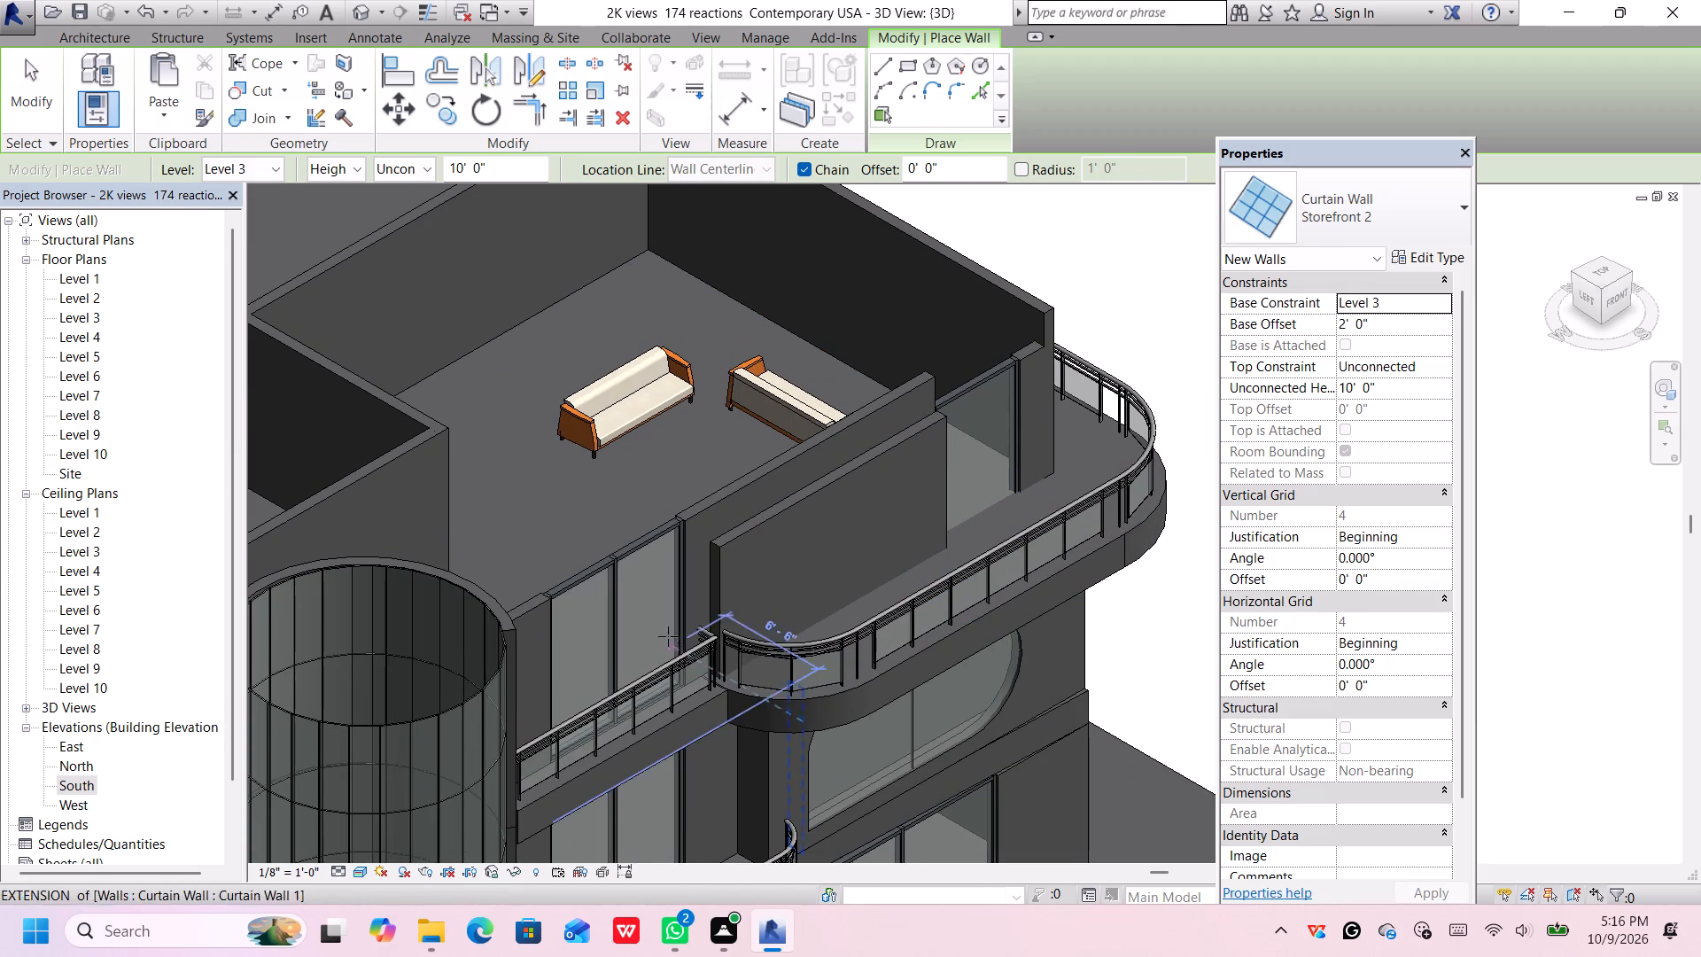
pyautogui.scroll(3, 668, 632)
pyautogui.scroll(1, 719, 553)
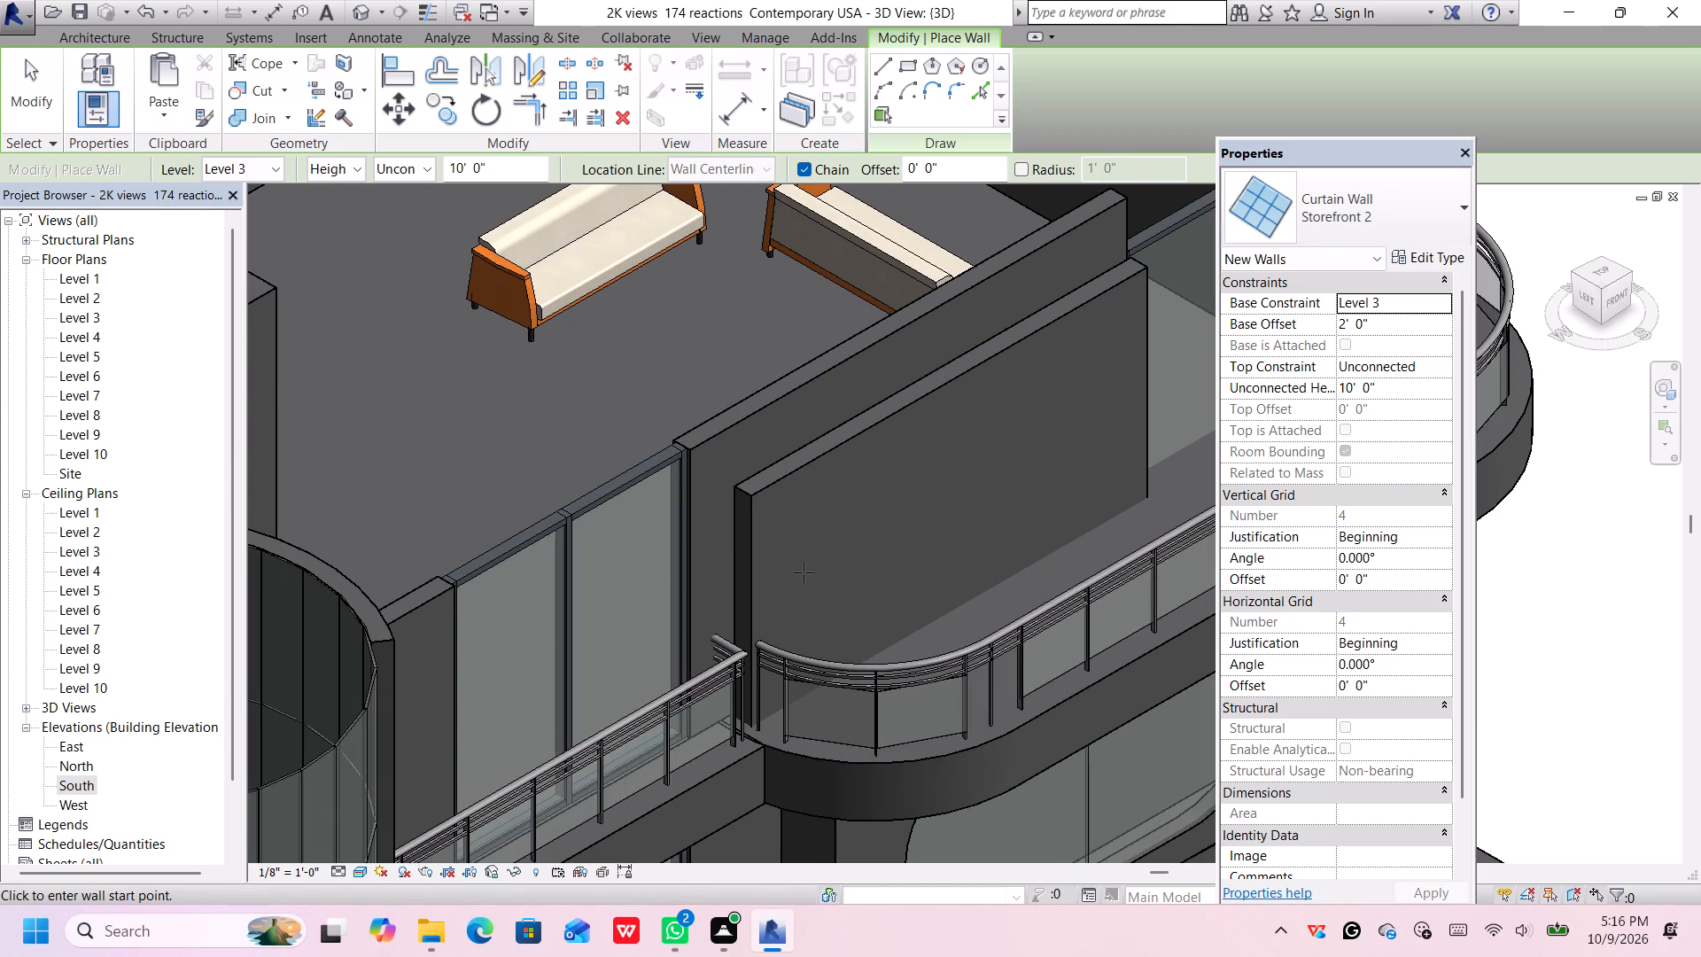
pyautogui.scroll(-4, 804, 572)
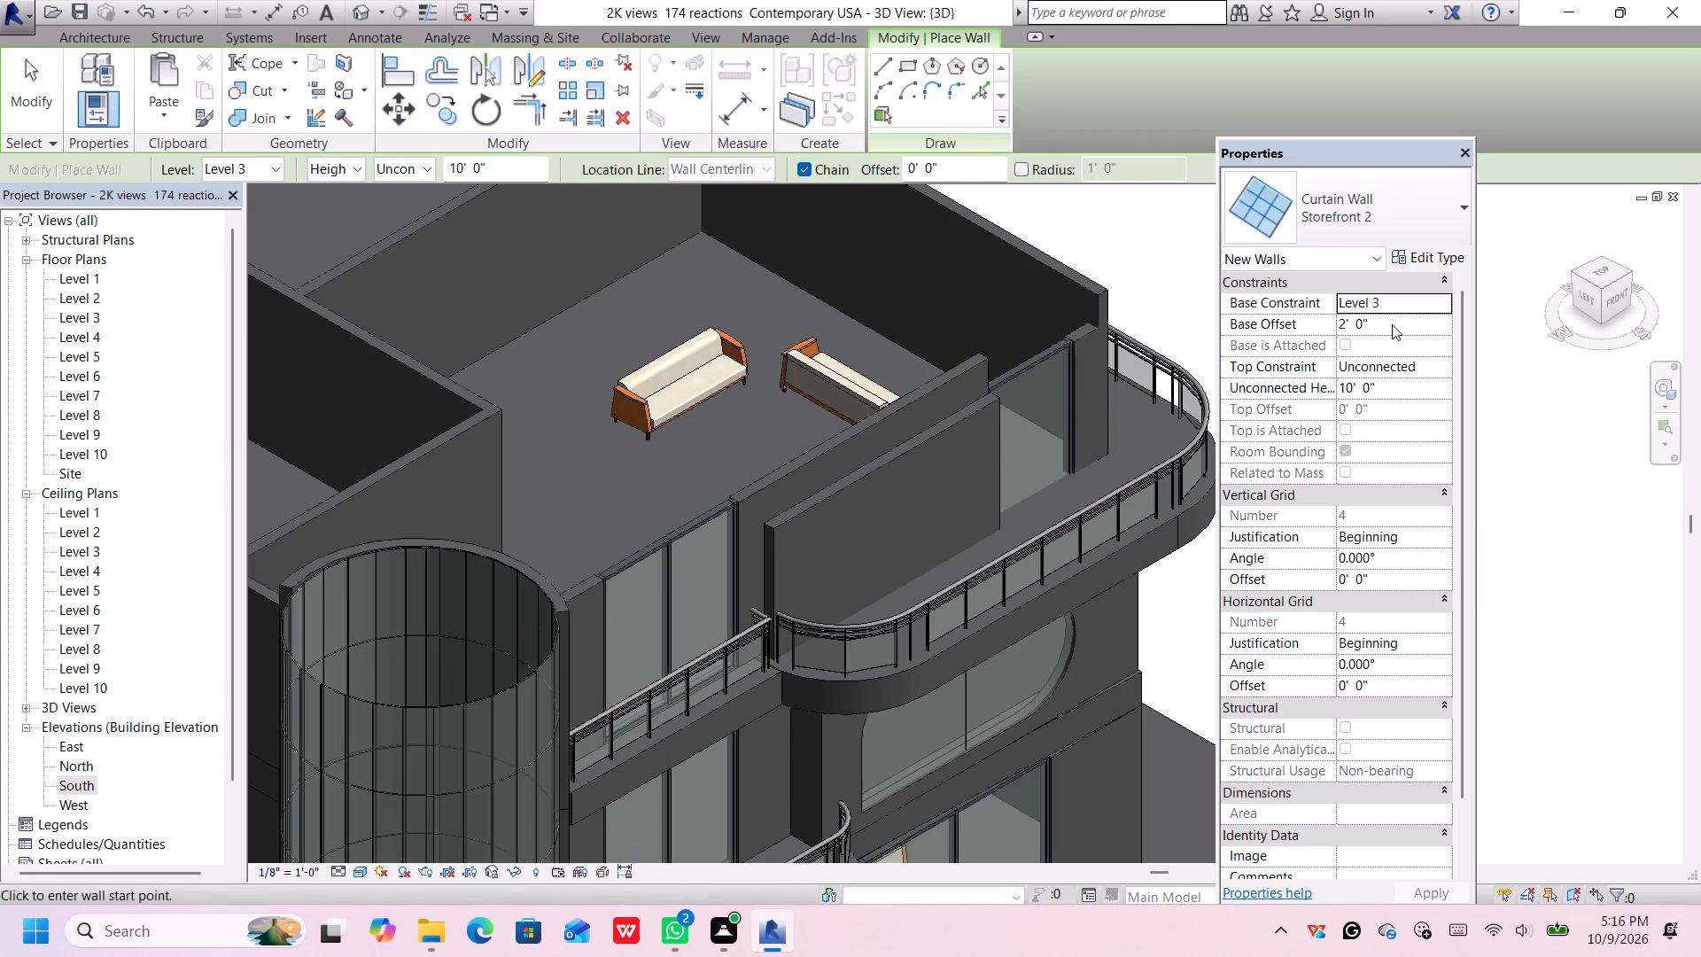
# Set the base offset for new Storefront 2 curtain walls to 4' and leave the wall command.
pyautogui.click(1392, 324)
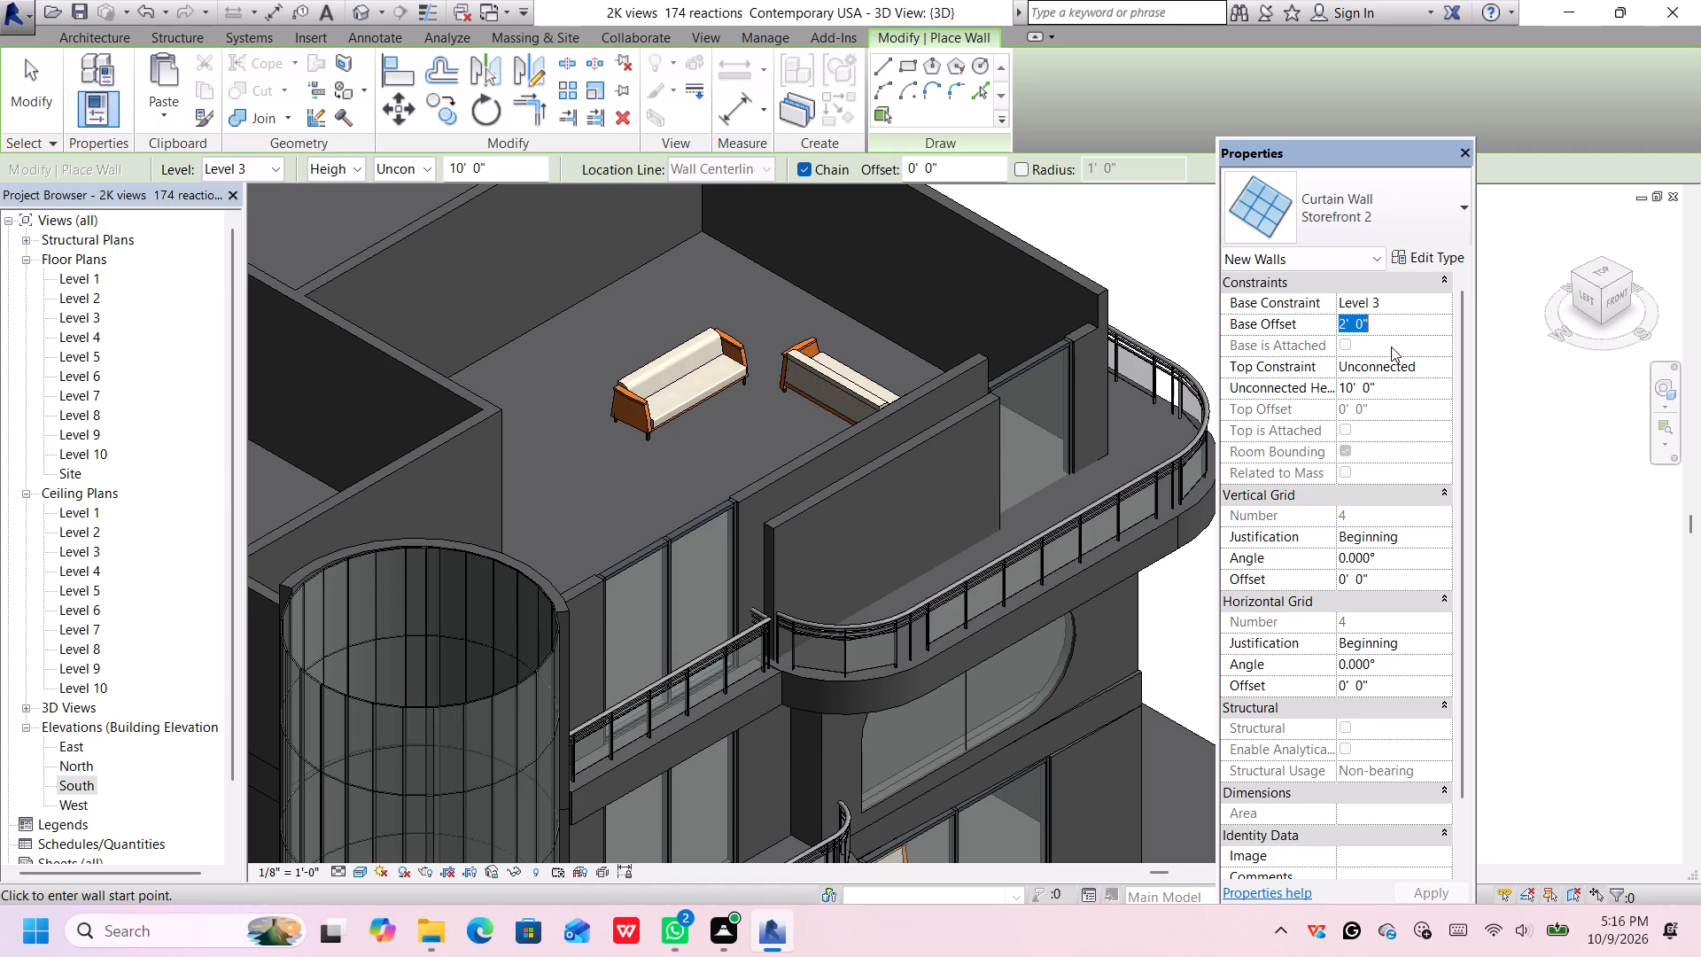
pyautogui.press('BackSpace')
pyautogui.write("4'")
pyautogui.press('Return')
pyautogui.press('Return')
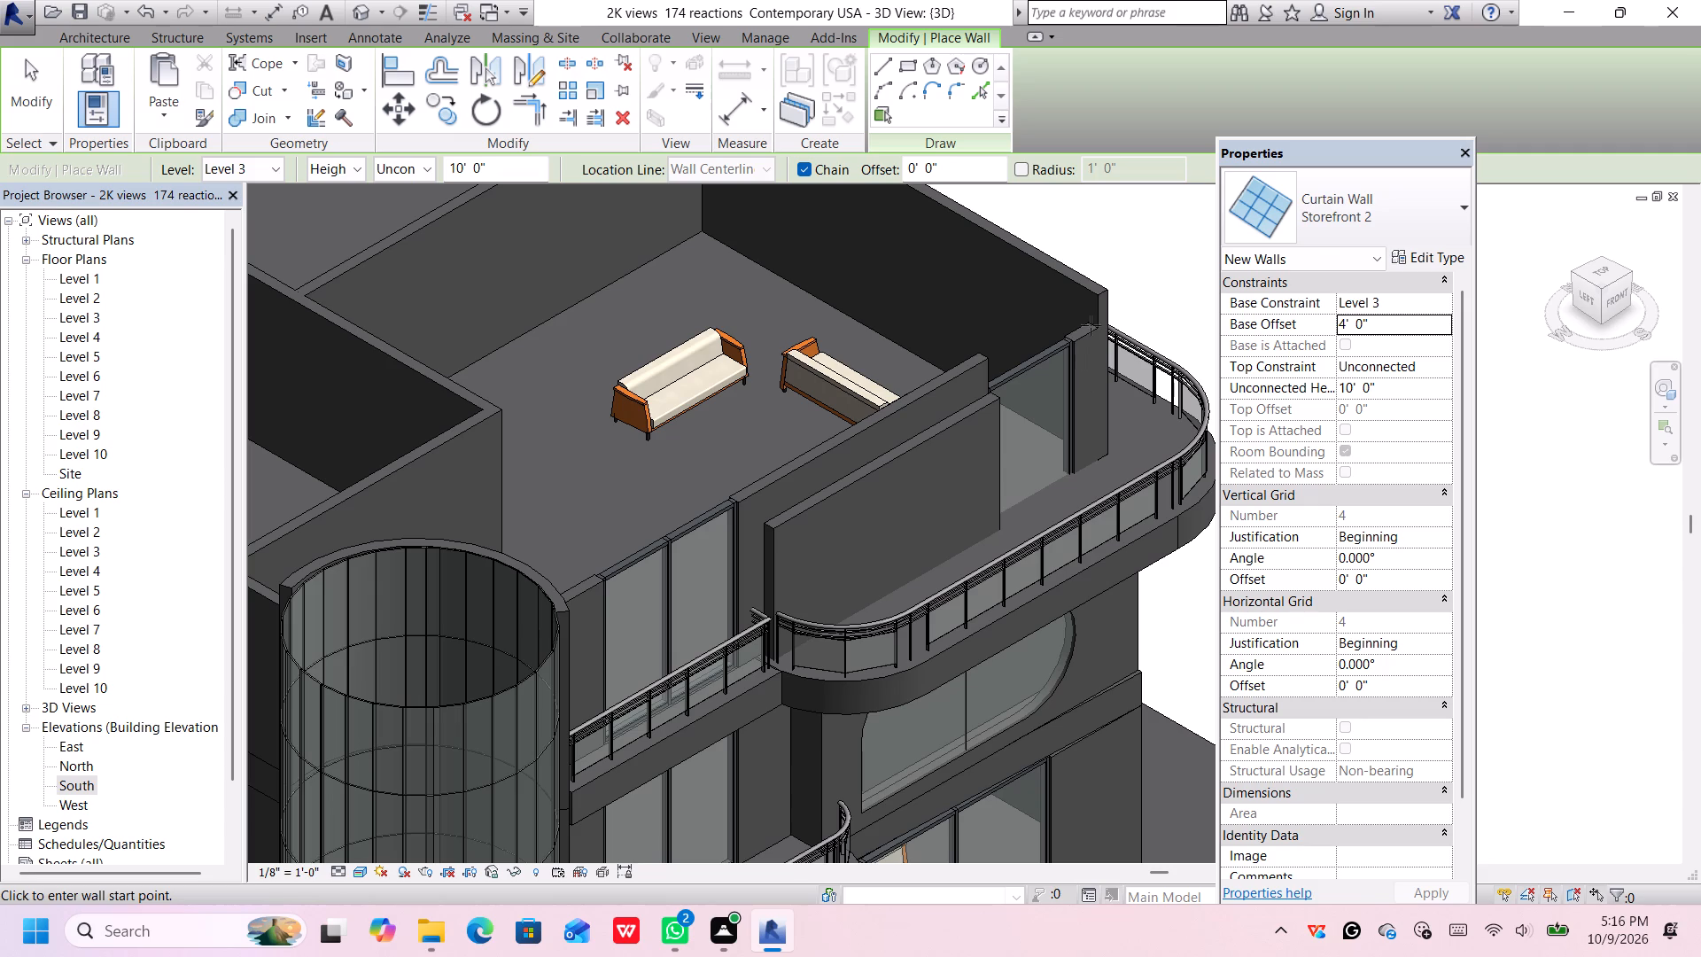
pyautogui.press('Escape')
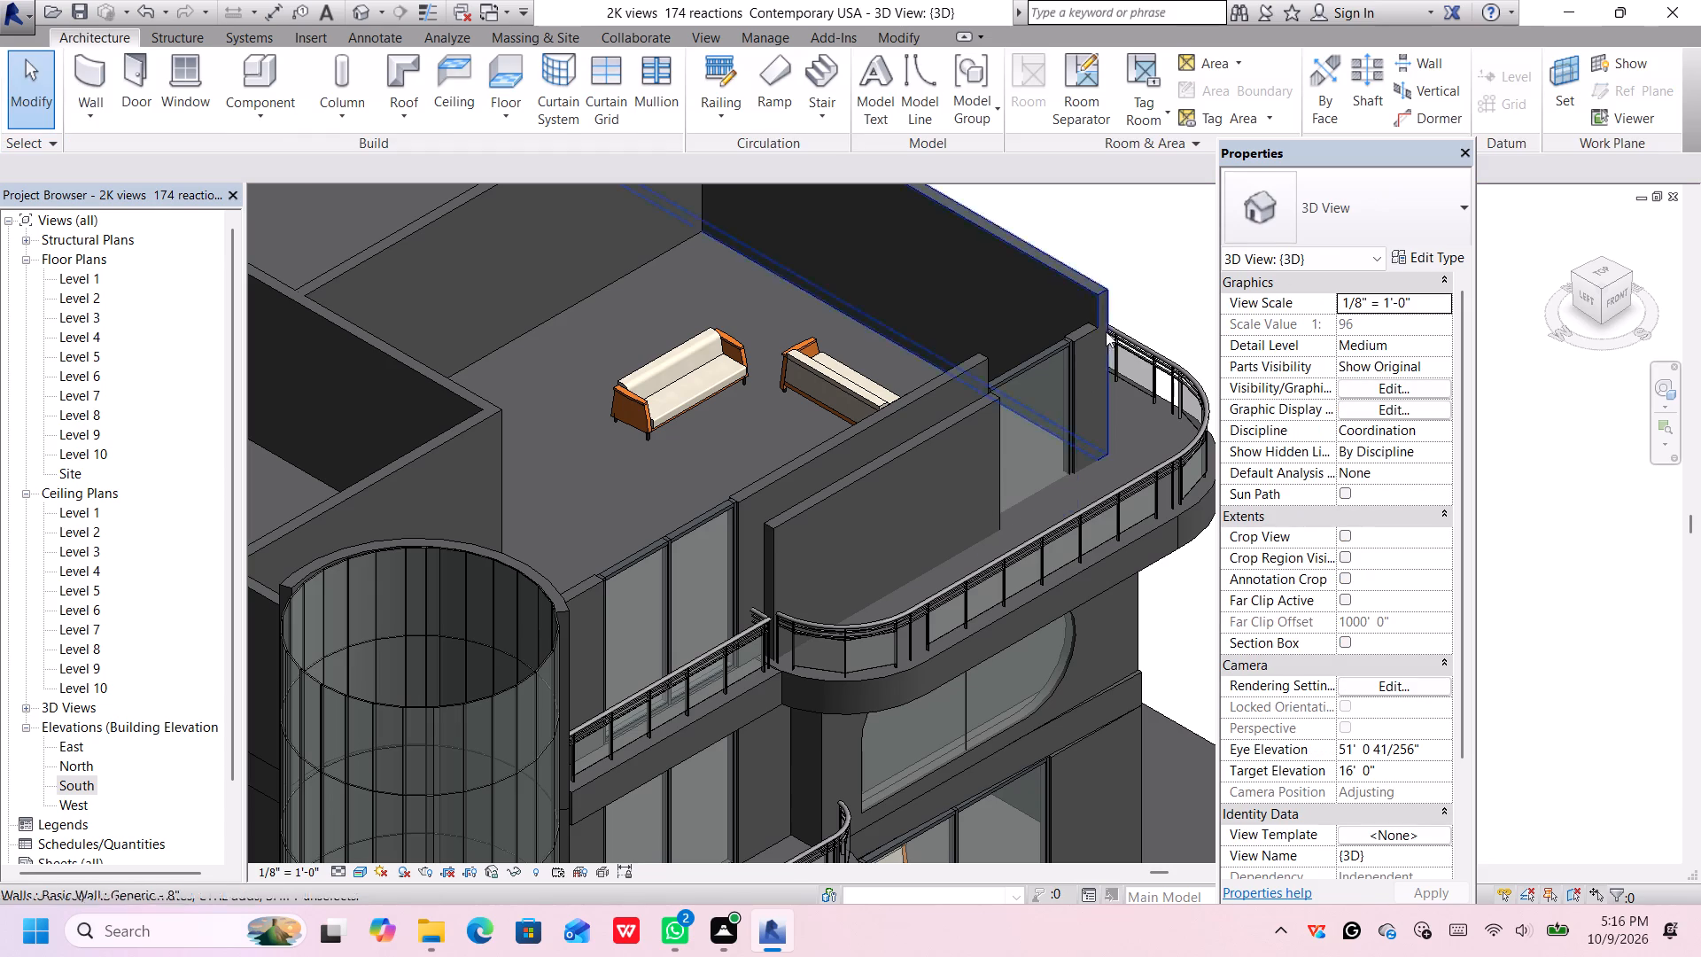
# Set the base offset of the Storefront 2 curtain wall in the front wall's gap to 4'.
pyautogui.click(1052, 356)
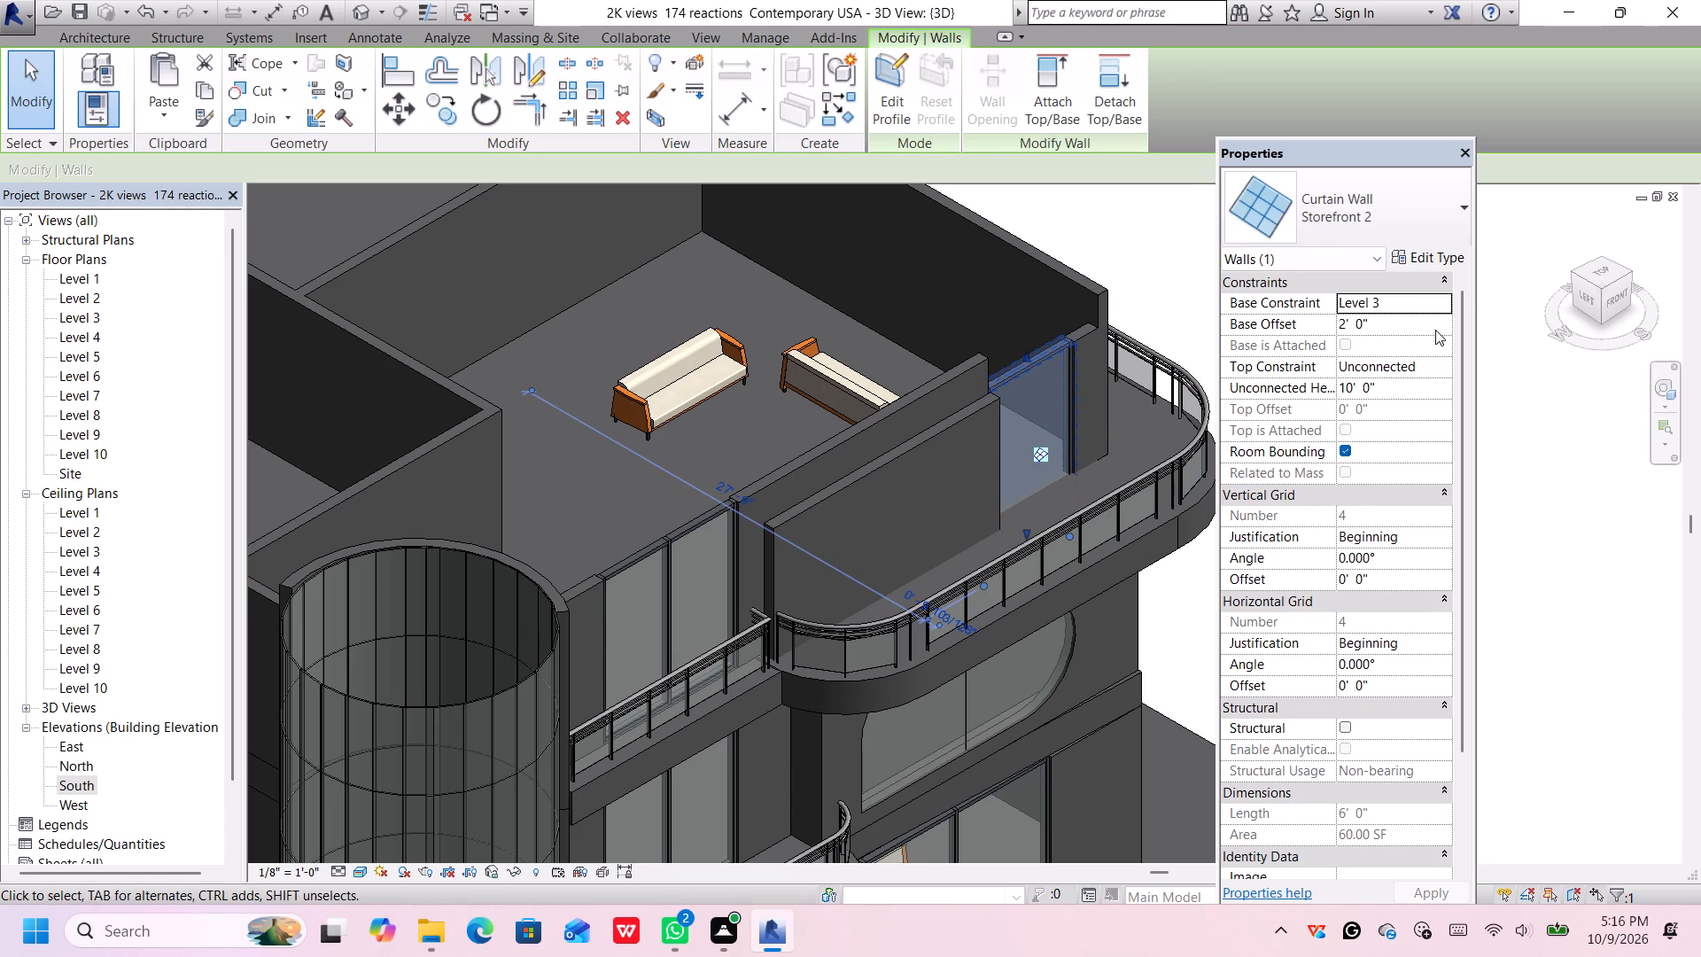
pyautogui.click(1410, 330)
pyautogui.press('BackSpace')
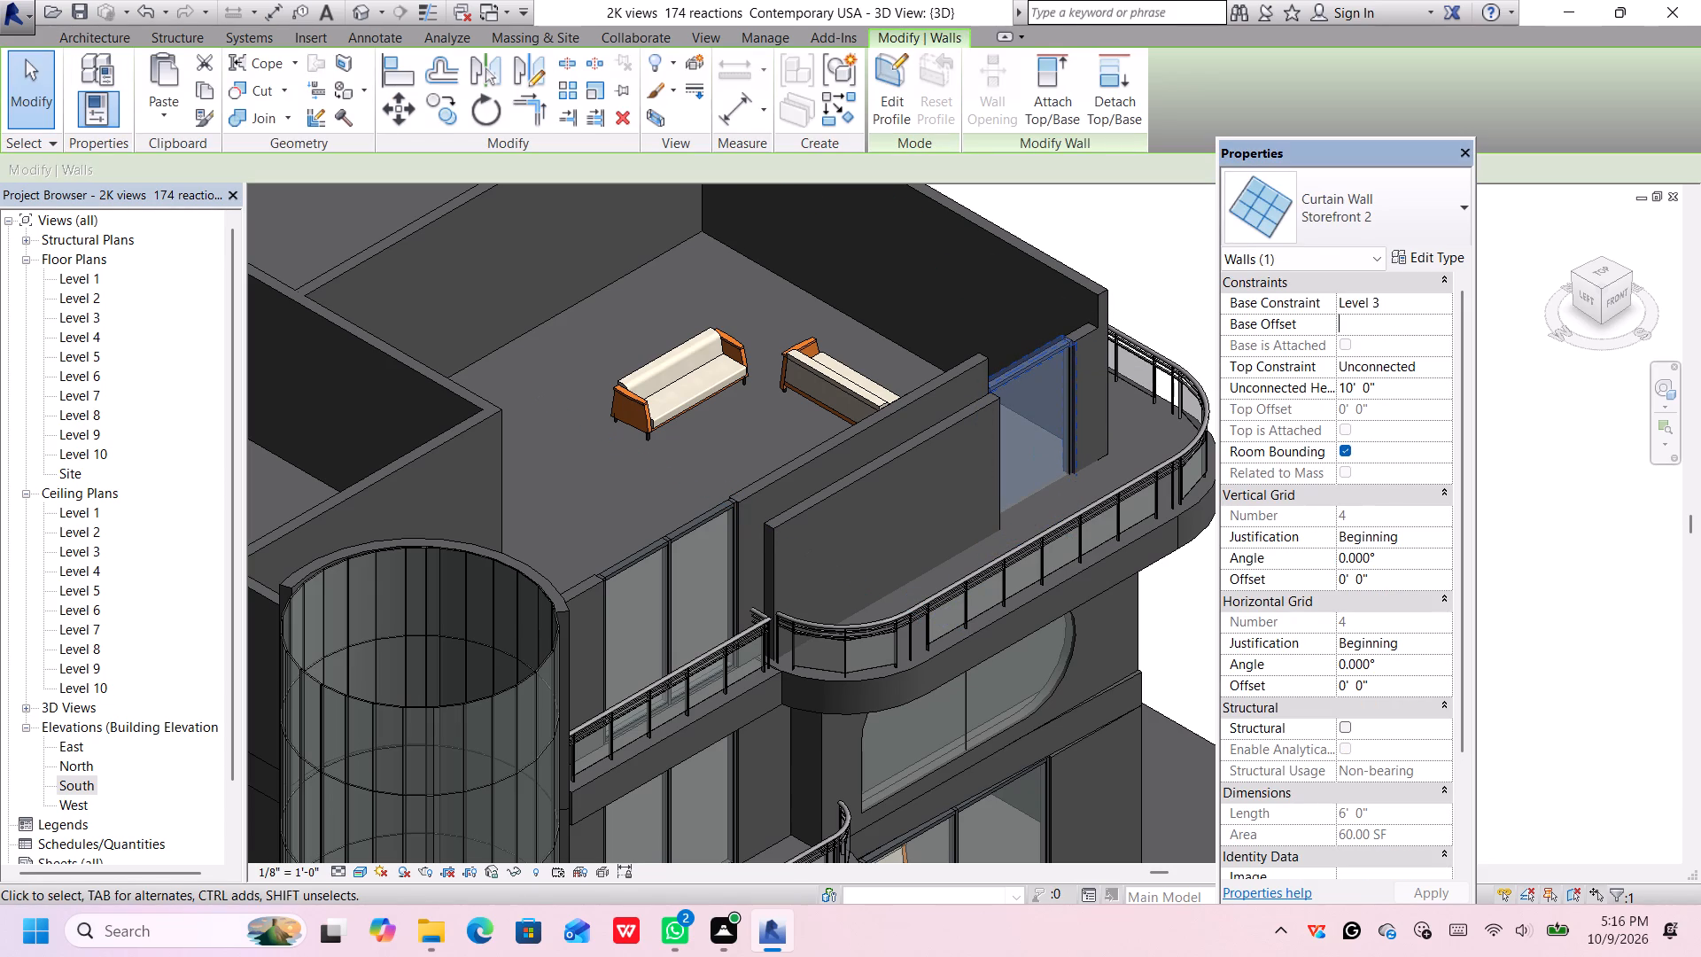
pyautogui.write("4'")
pyautogui.press('Return')
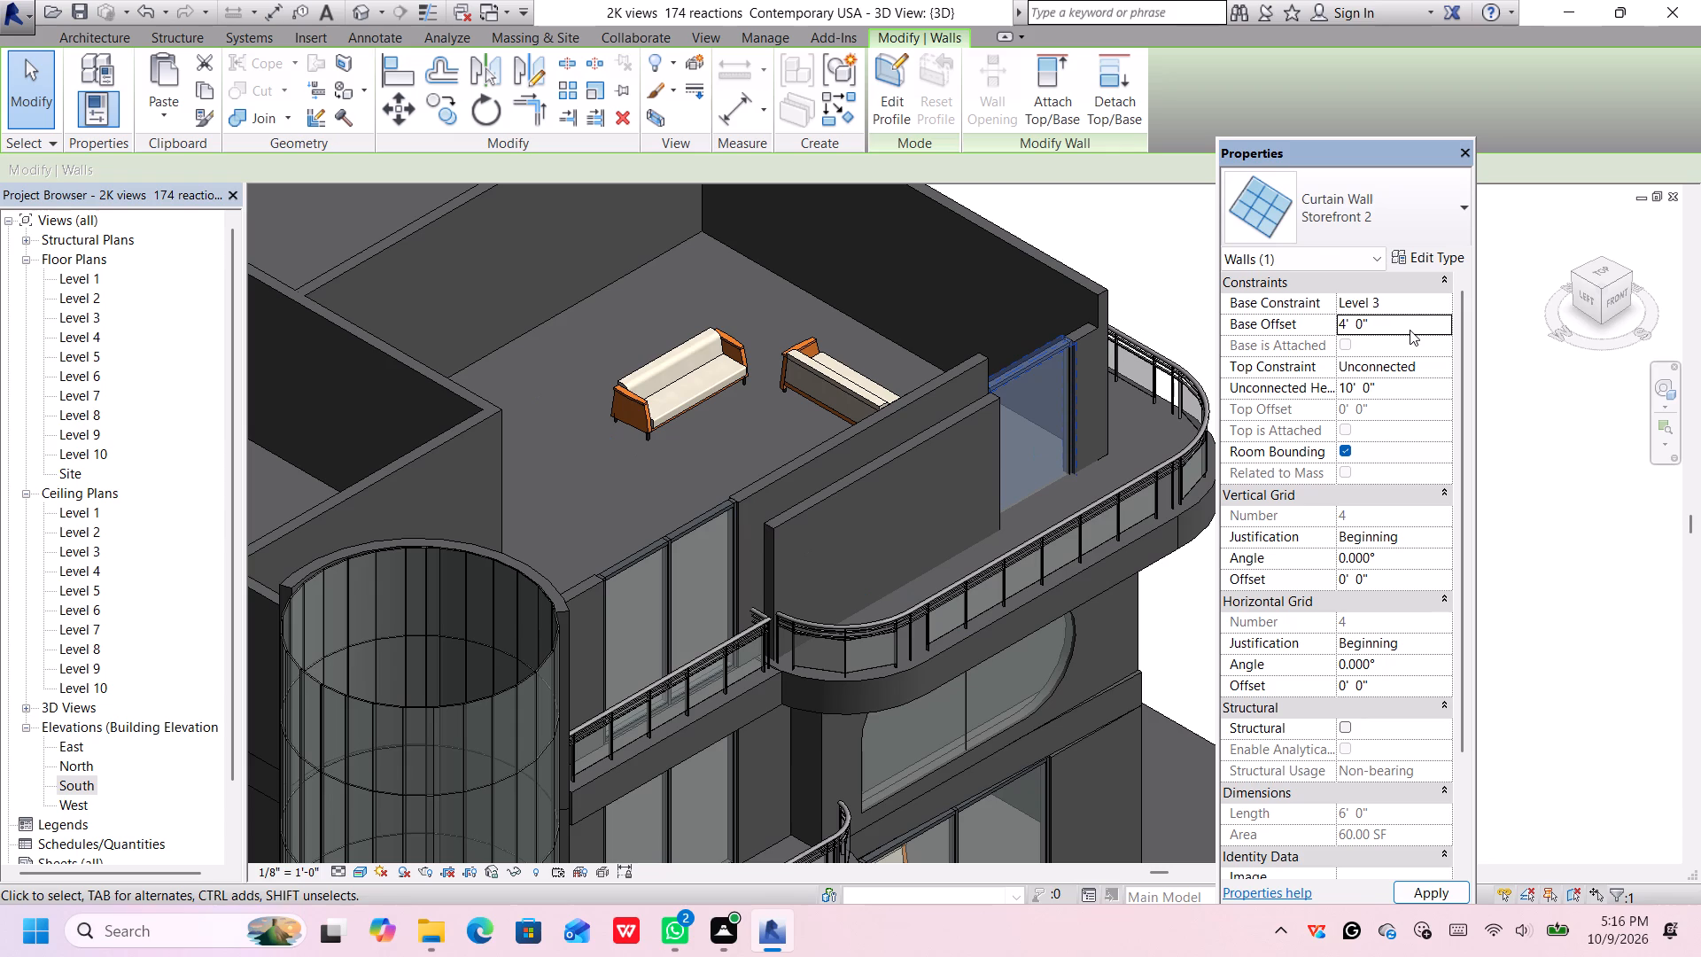
pyautogui.press('Return')
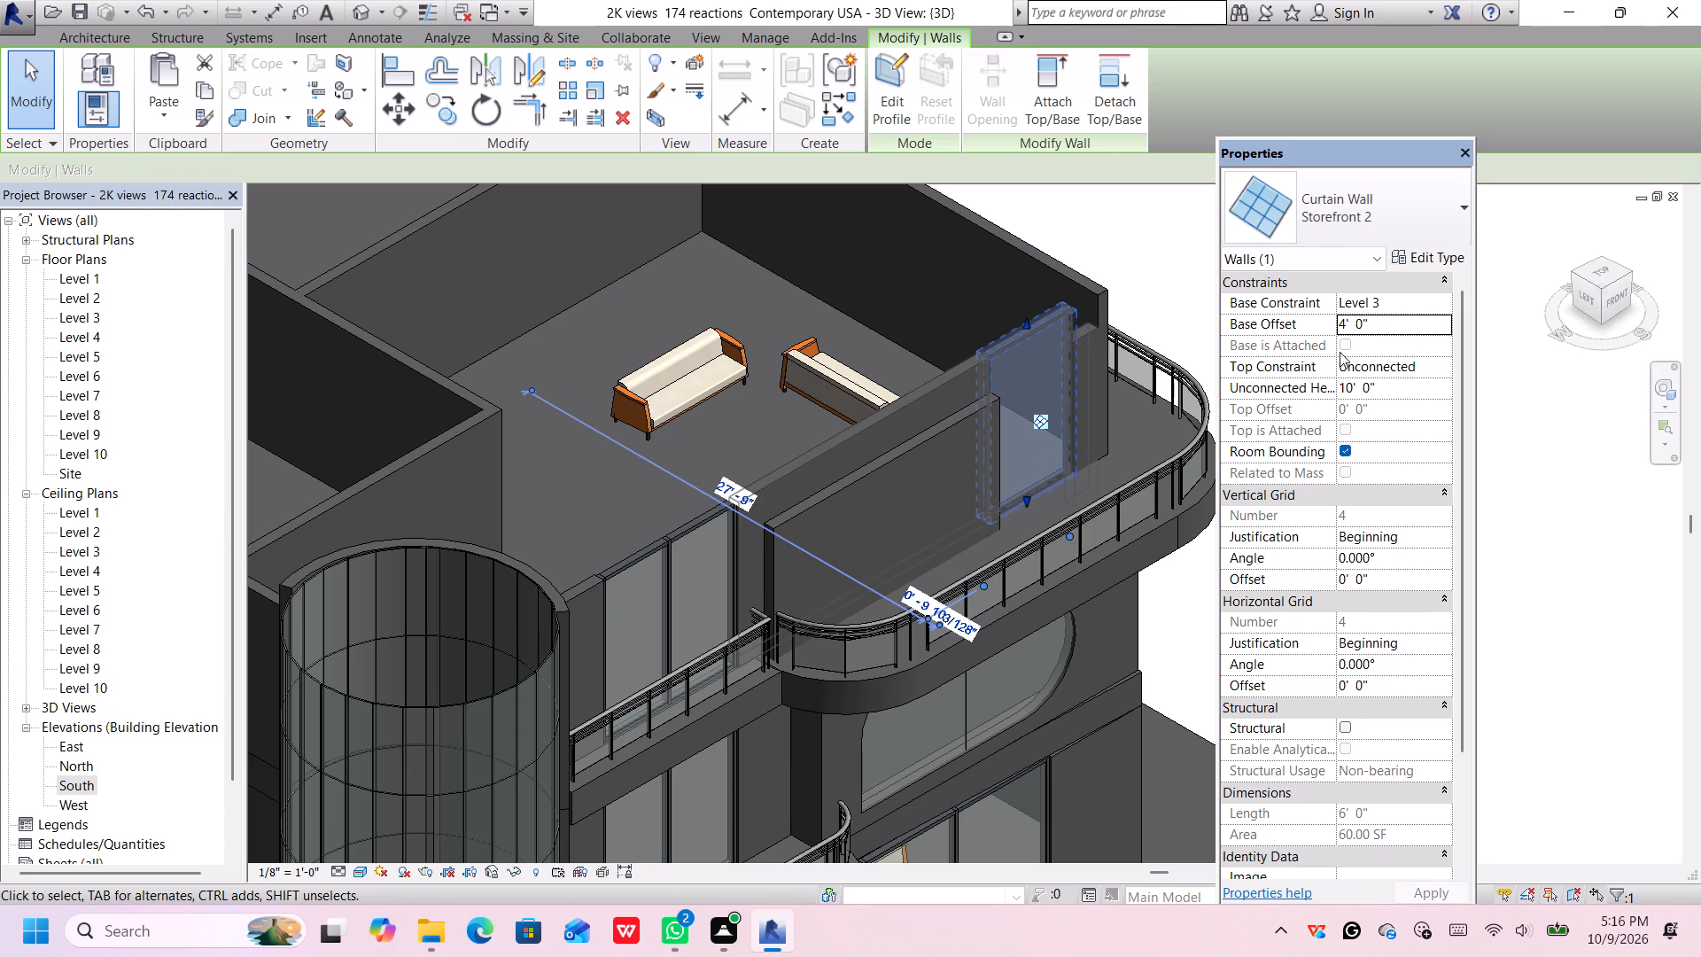
# Set the base offset of the 2' Generic - 8" wall stub beside the curtain wall to 4'.
pyautogui.scroll(7, 1106, 346)
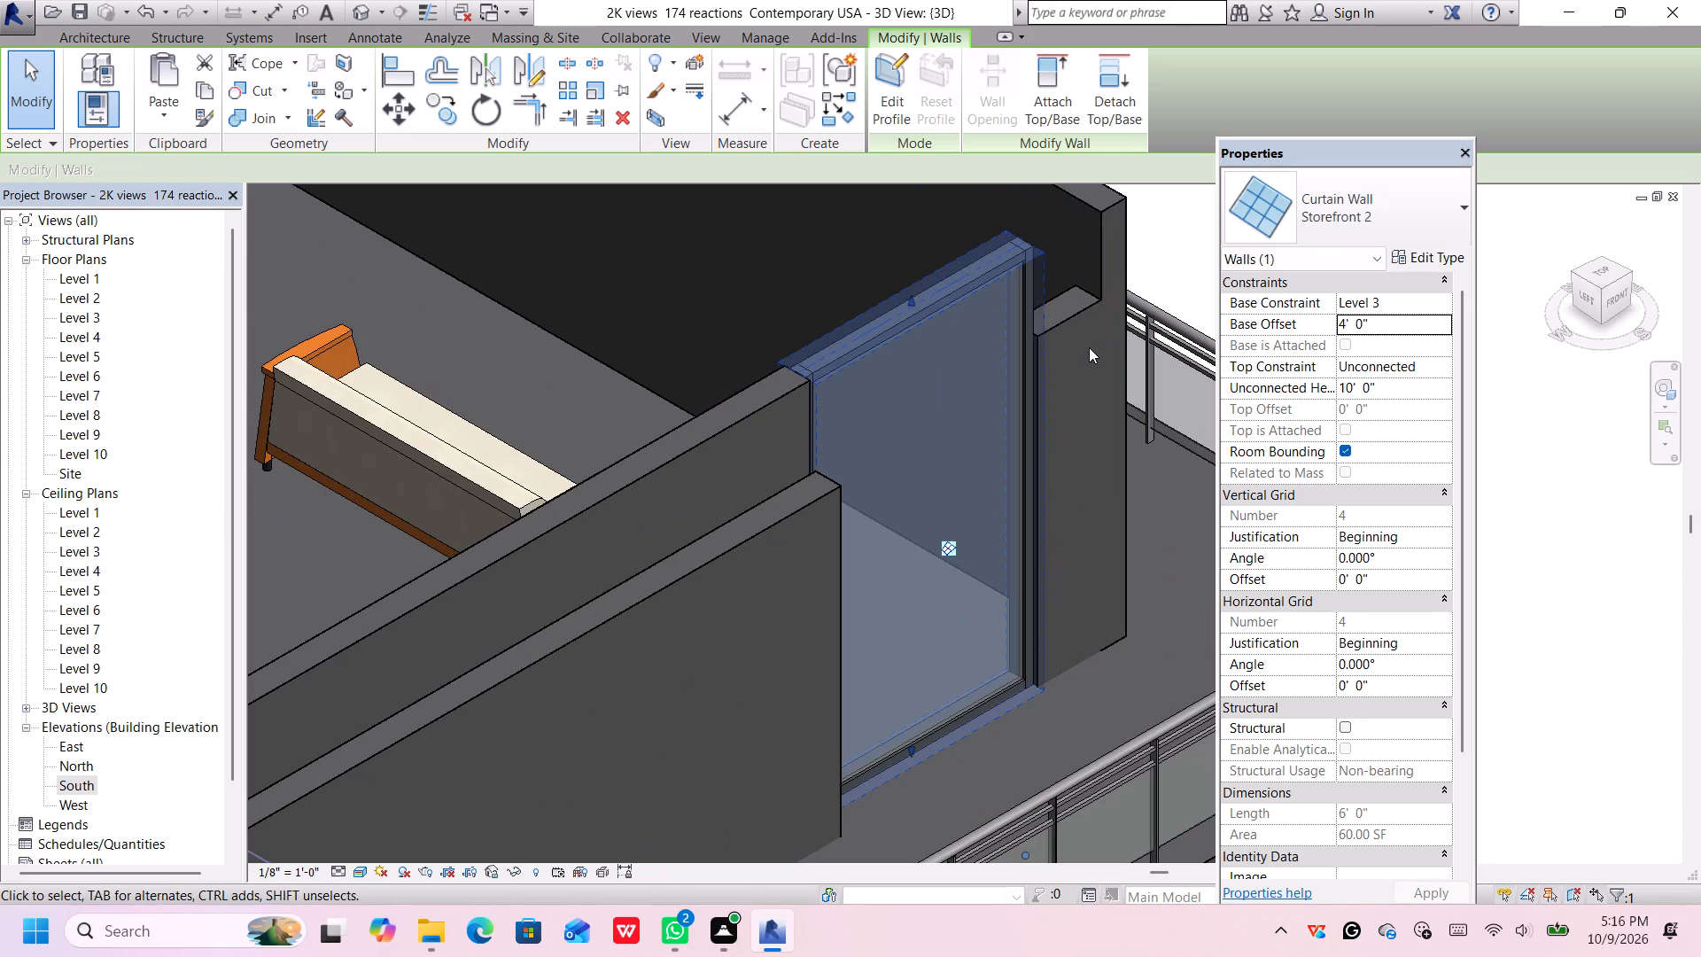
pyautogui.click(1081, 338)
pyautogui.click(1066, 312)
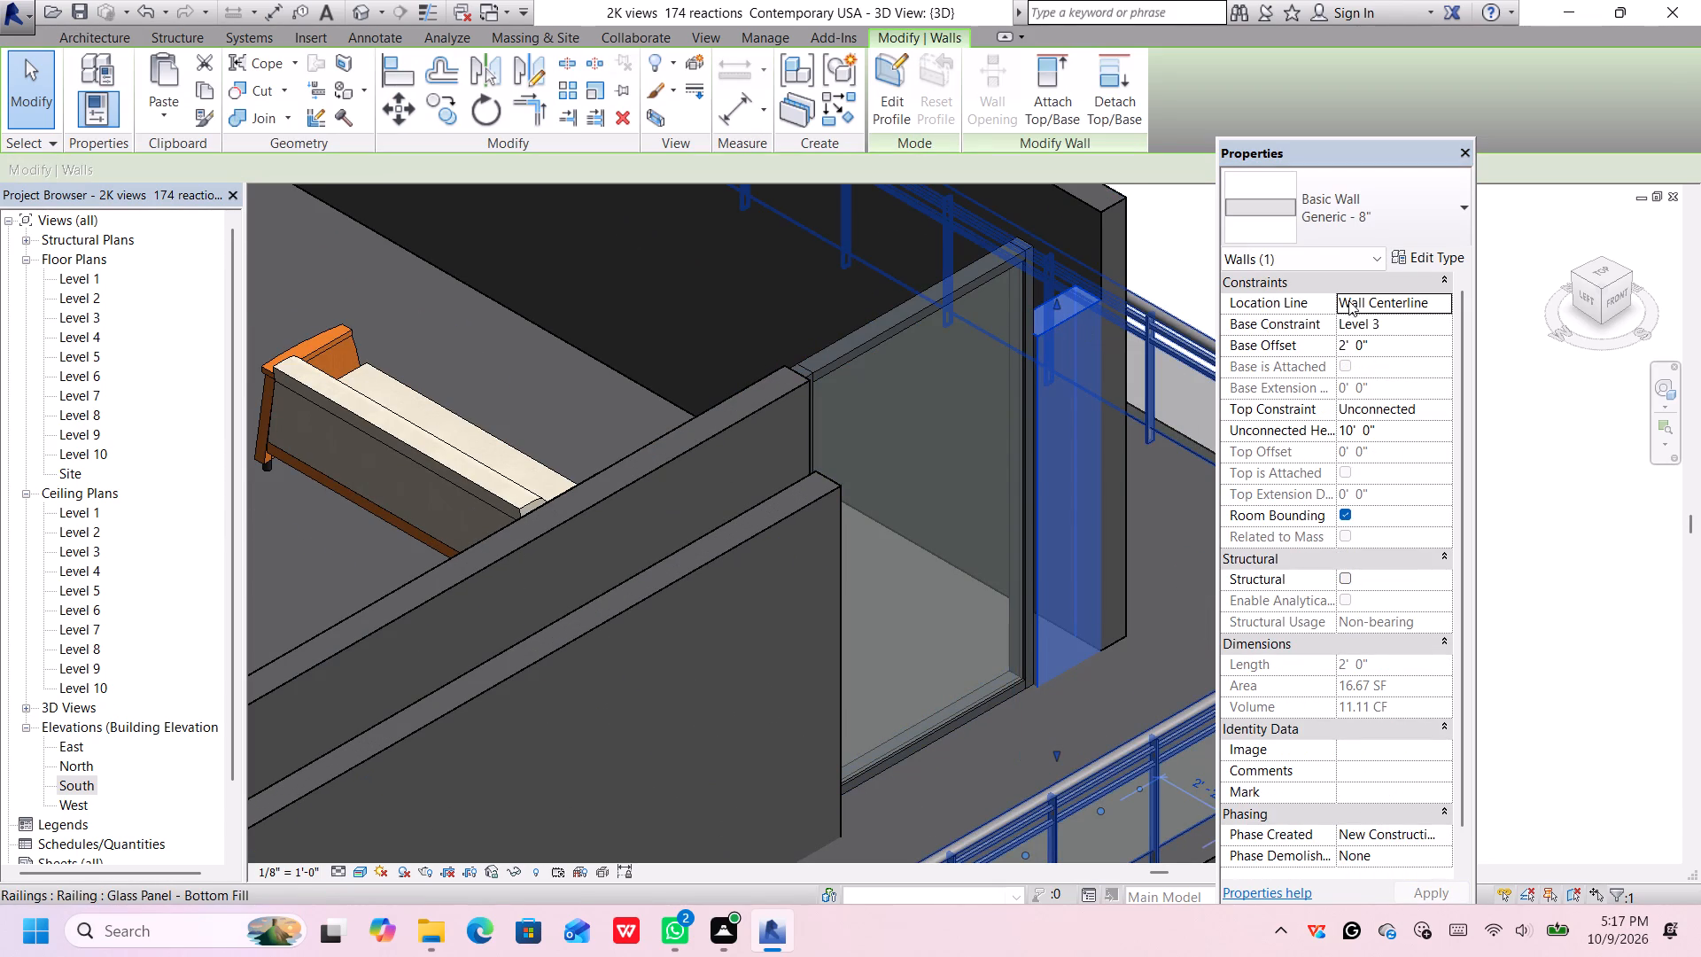
pyautogui.click(1379, 346)
pyautogui.press('BackSpace')
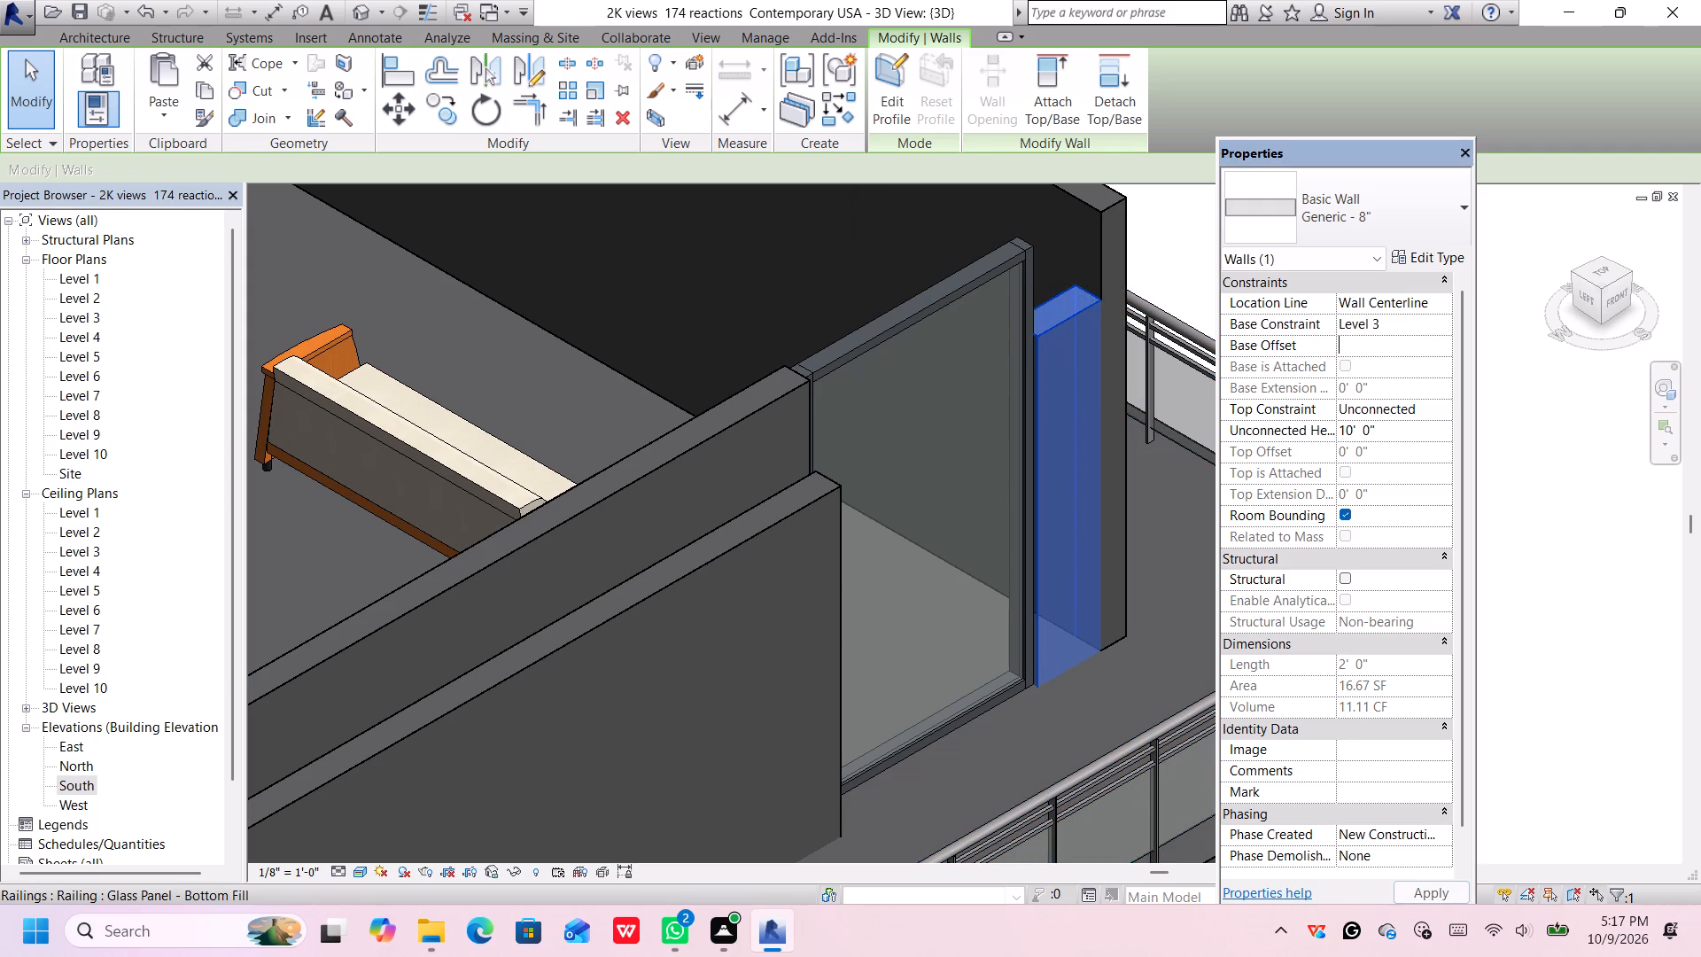
pyautogui.write("4'")
pyautogui.press('Return')
pyautogui.press('Return')
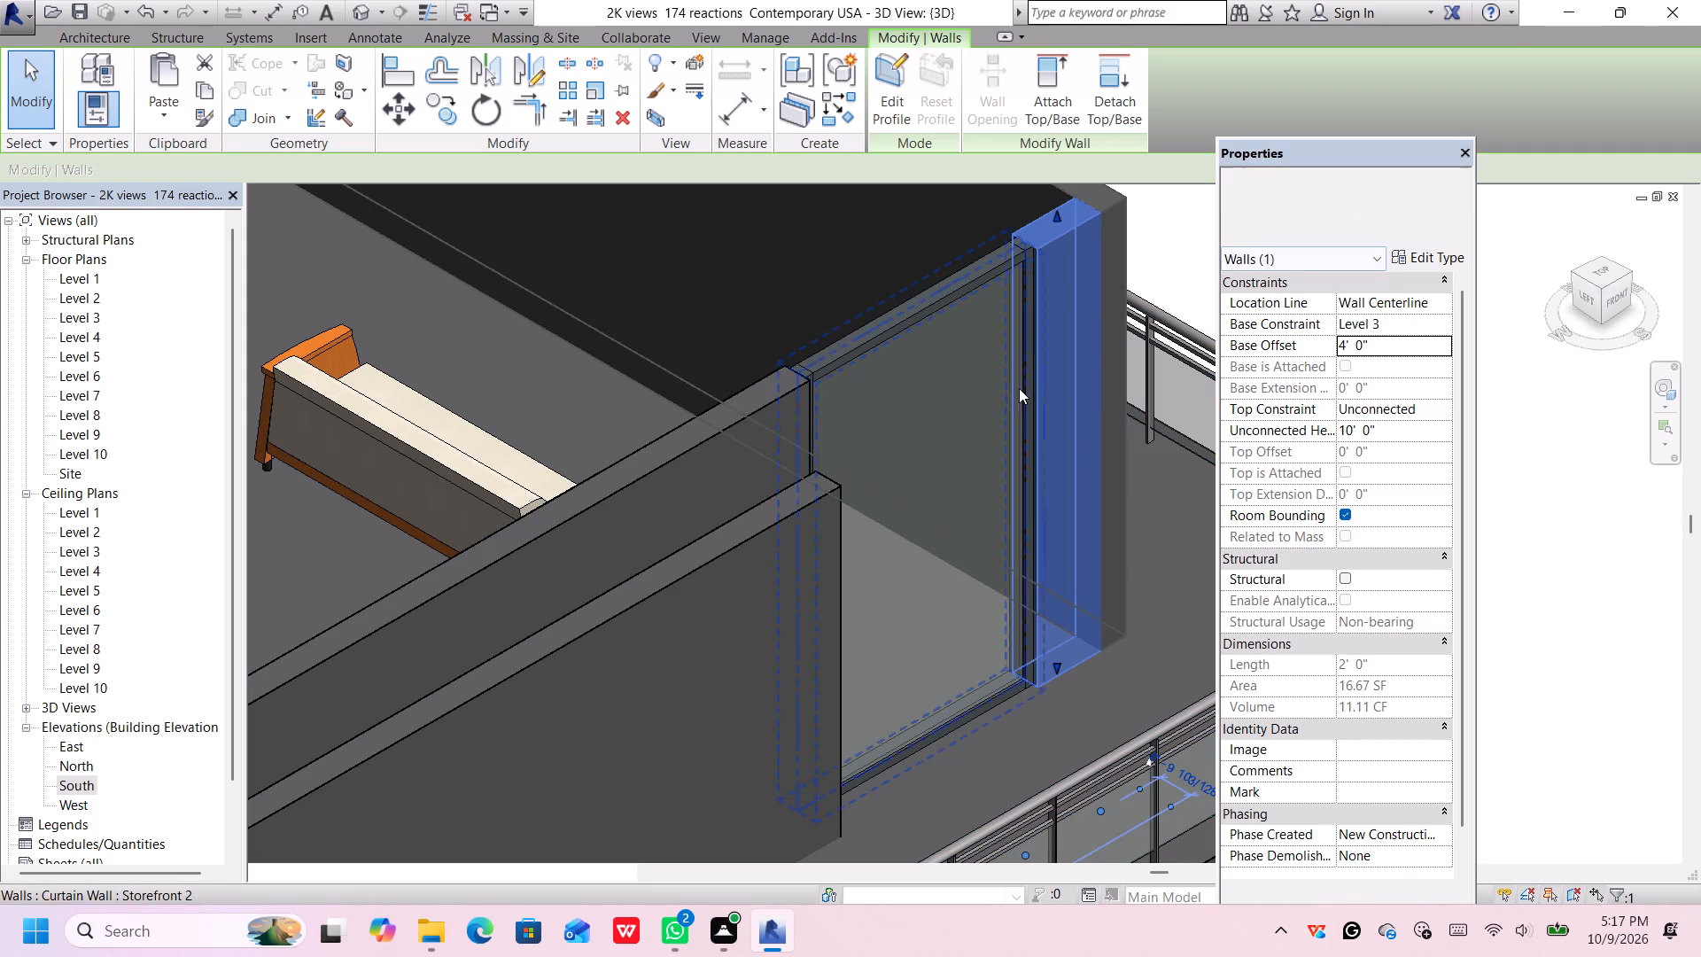
# Set the base offset of the outer parallel Generic - 8" wall behind the curved balcony railing to 4'.
pyautogui.scroll(-6, 1021, 390)
pyautogui.scroll(-1, 1004, 493)
pyautogui.moveTo(1004, 493); pyautogui.dragTo(1050, 411, button='middle')
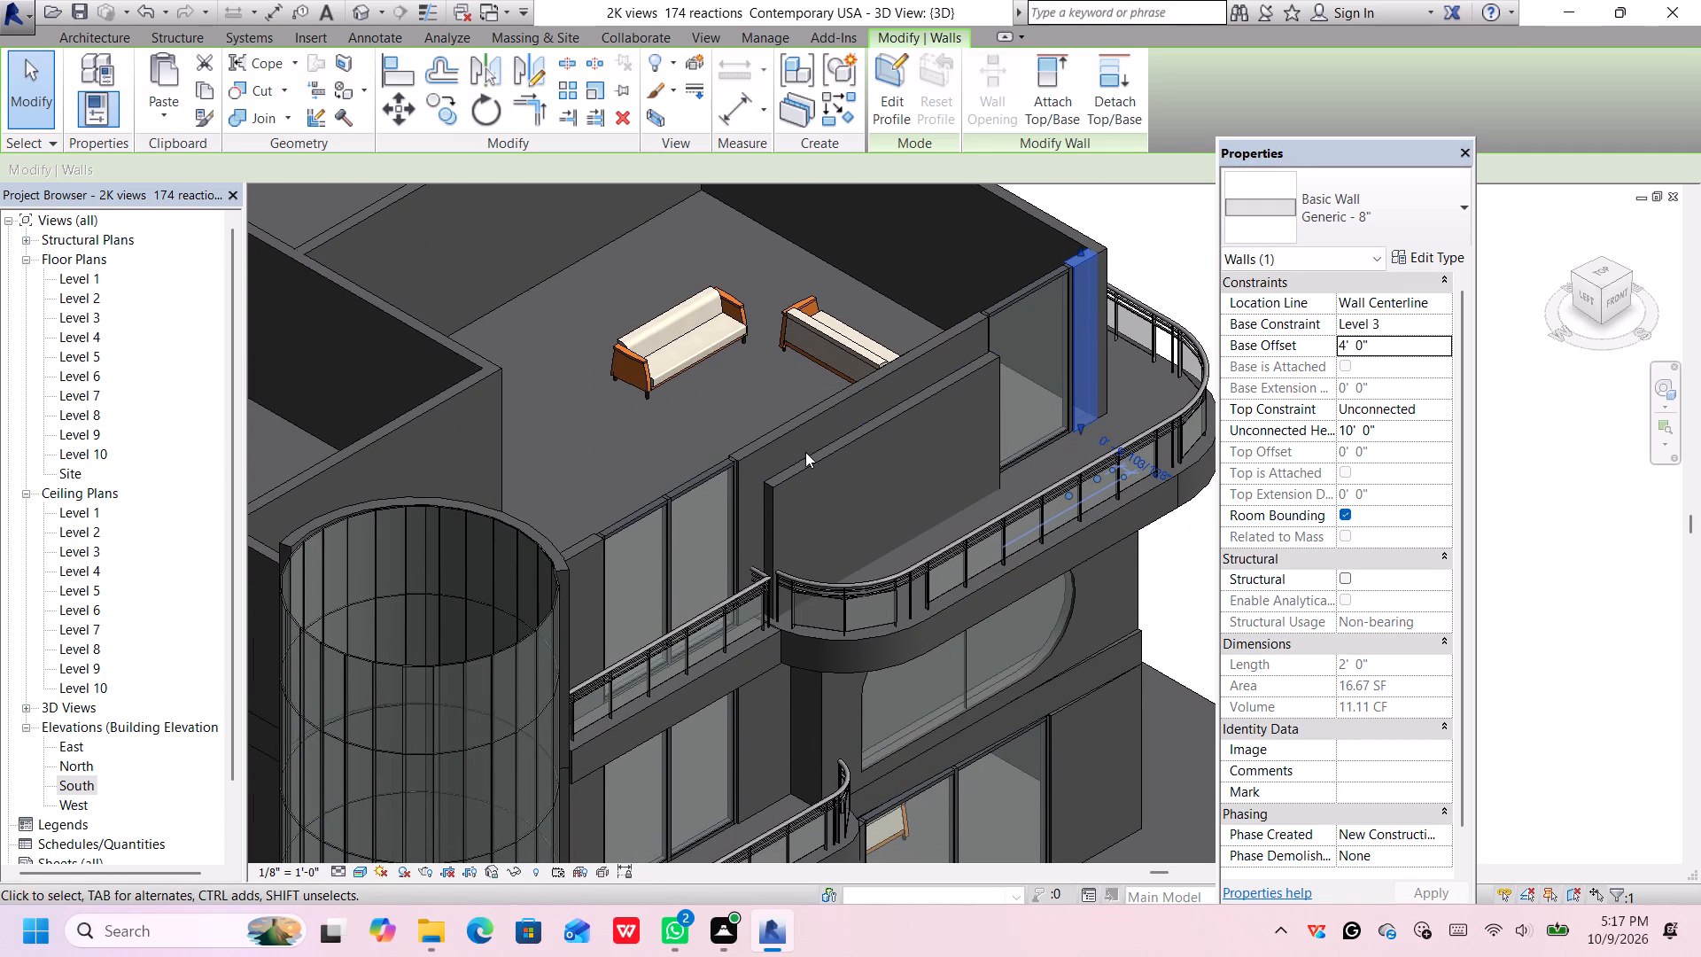
pyautogui.click(804, 461)
pyautogui.click(1370, 342)
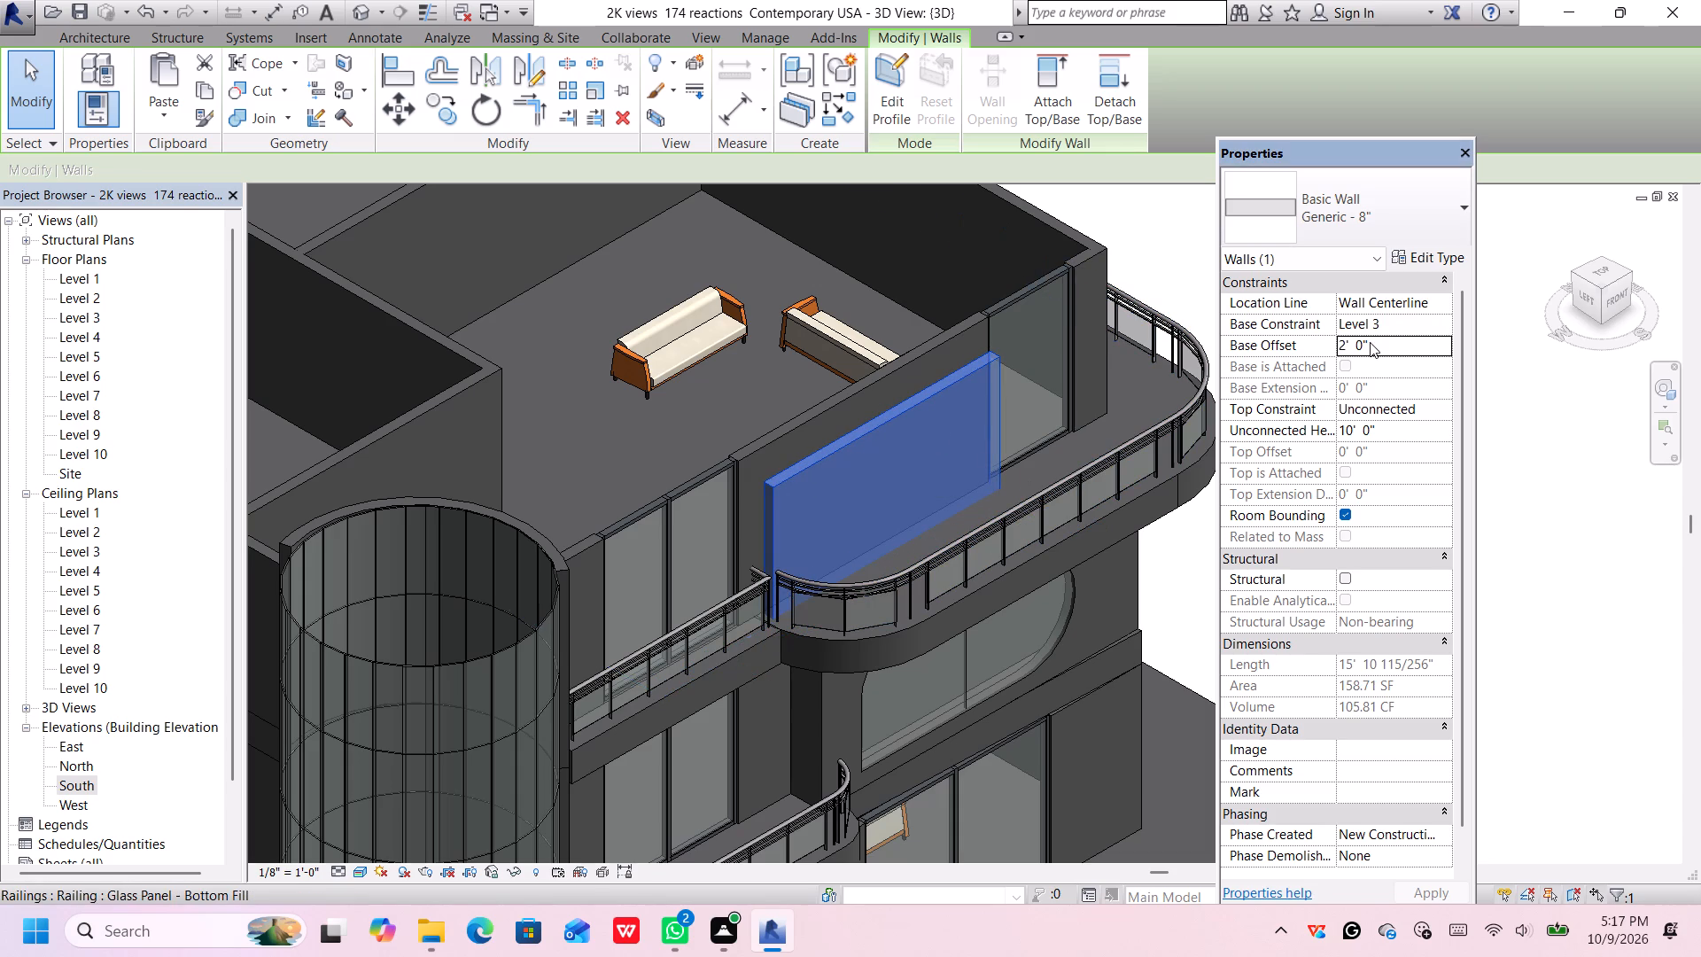
pyautogui.press('BackSpace')
pyautogui.press('BackSpace')
pyautogui.press('BackSpace')
pyautogui.press('BackSpace')
pyautogui.press('BackSpace')
pyautogui.press('BackSpace')
pyautogui.write("4'")
pyautogui.press('Return')
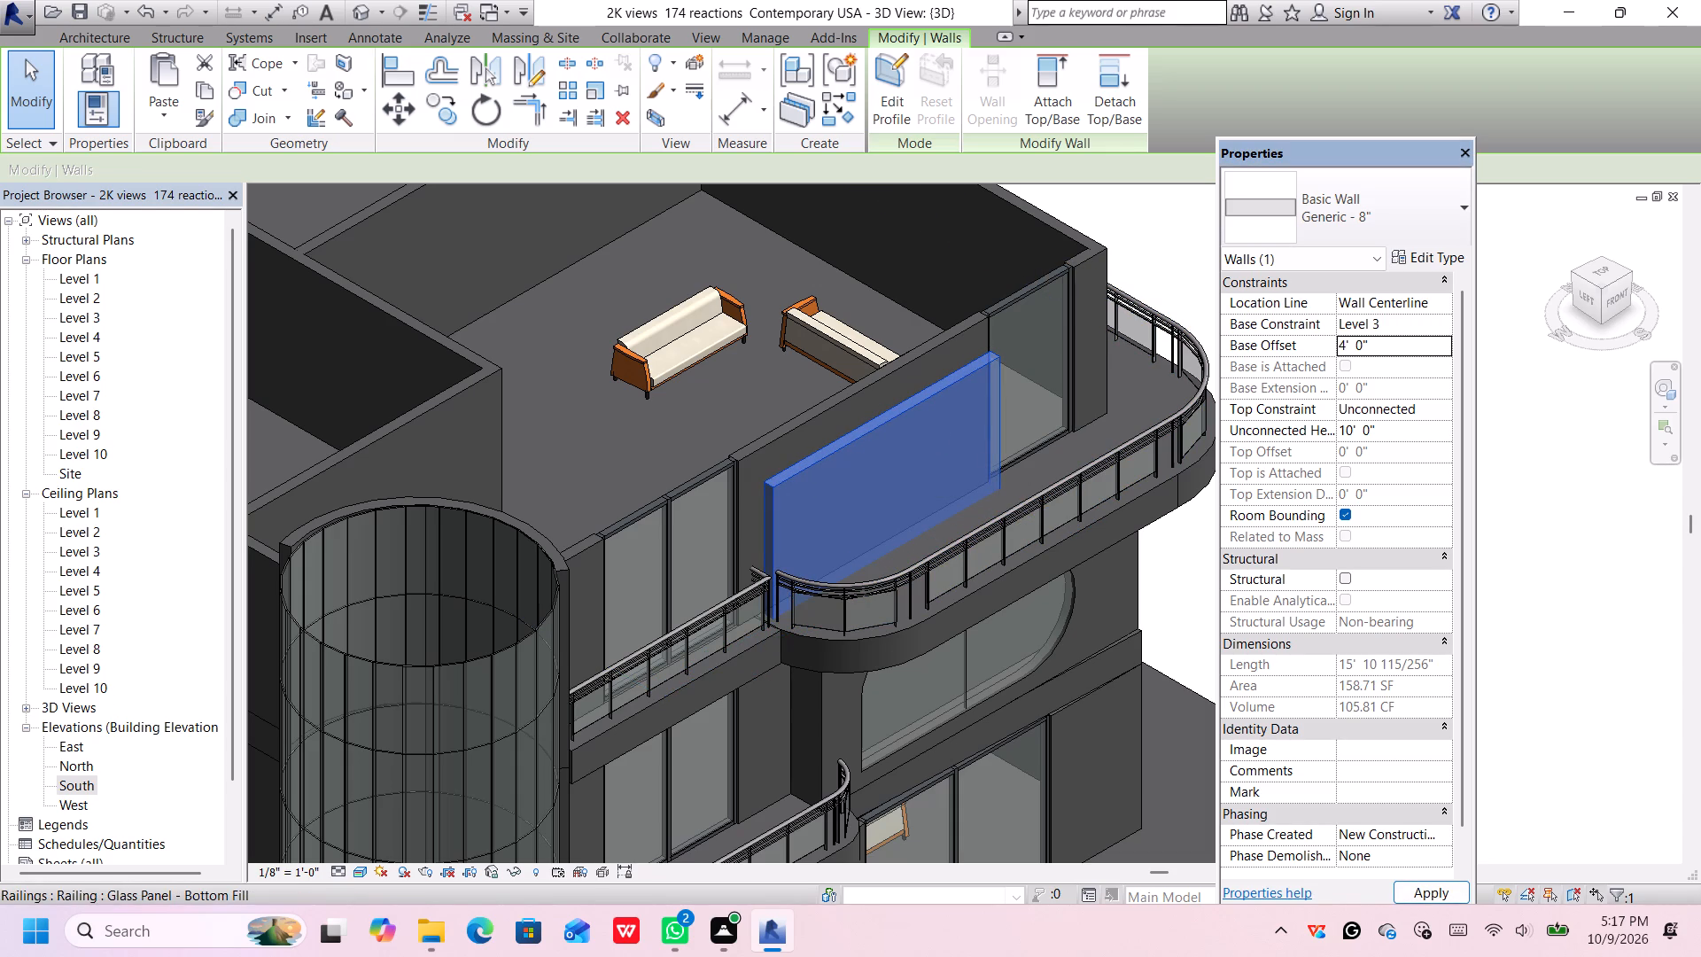
pyautogui.press('Return')
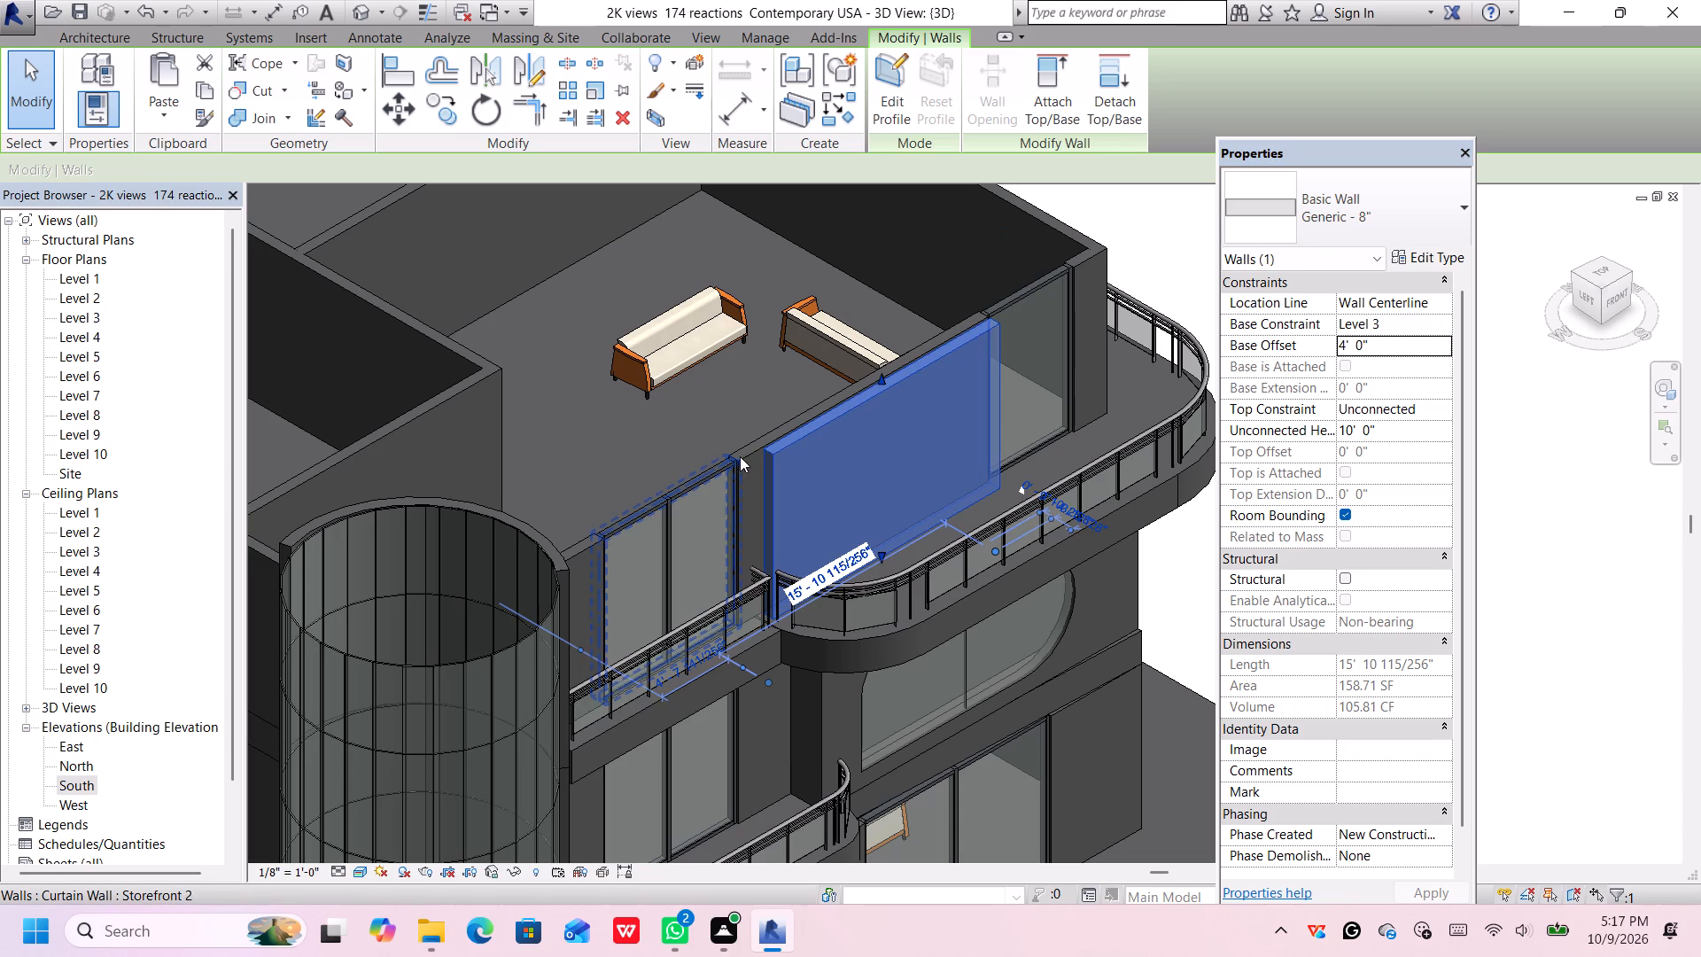
# Examine the raised outer wall behind the curved balcony railing, up close and against the whole house.
pyautogui.scroll(2, 680, 611)
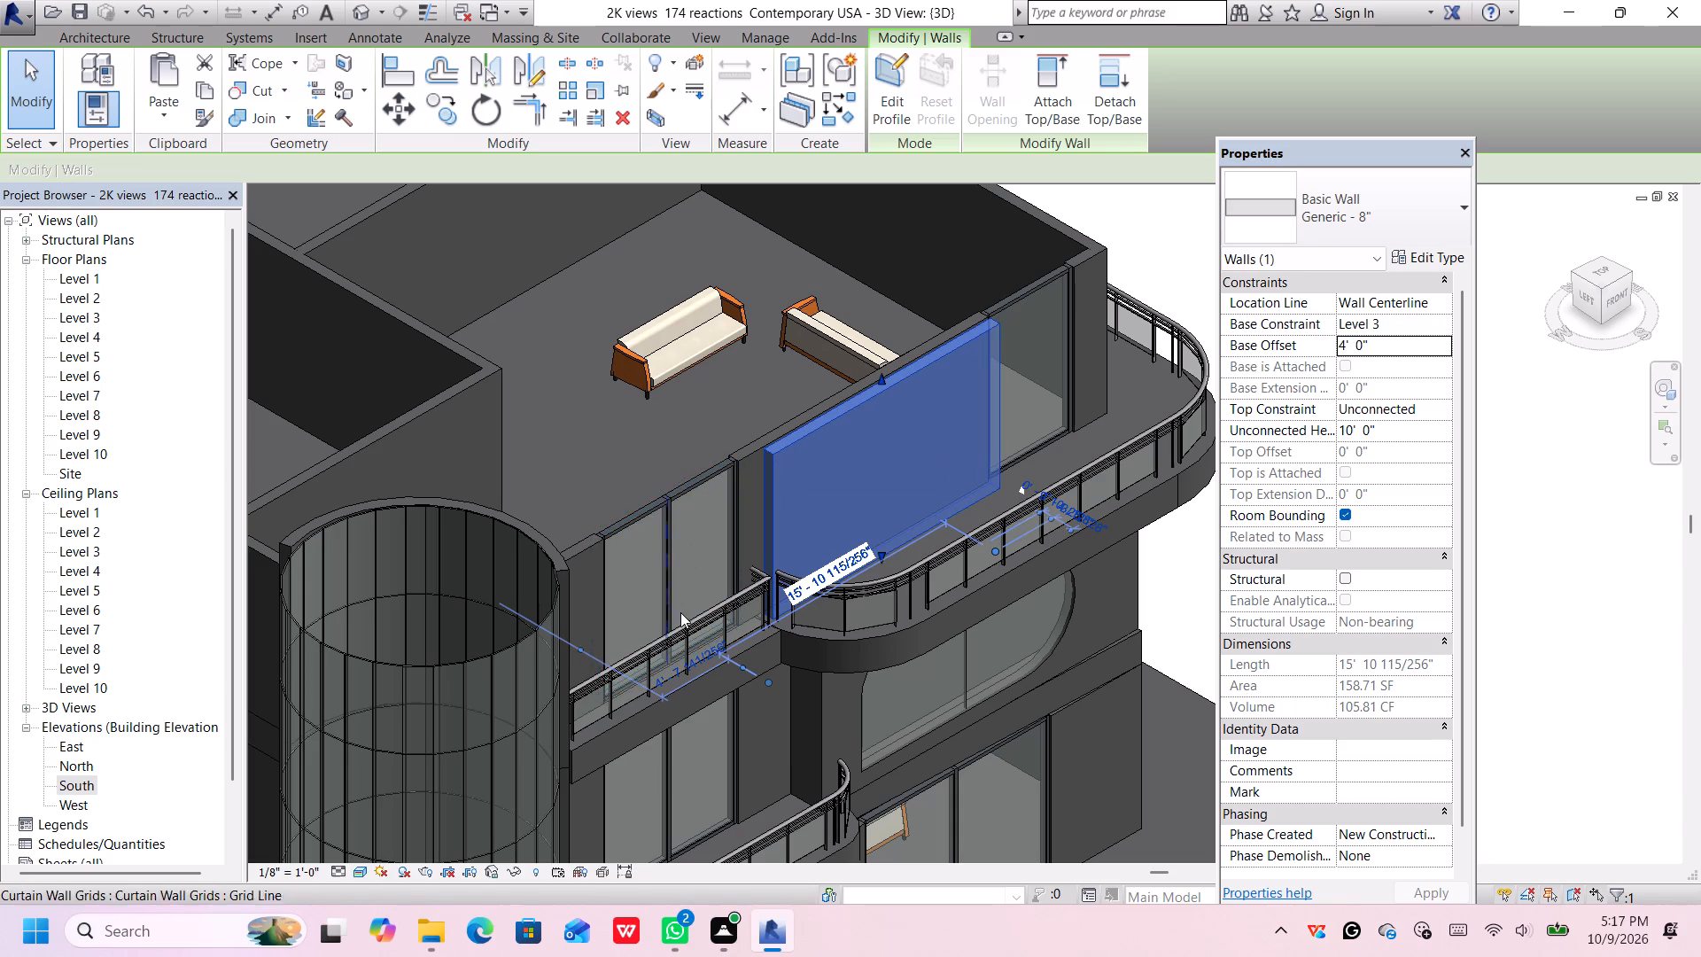
pyautogui.scroll(2, 680, 612)
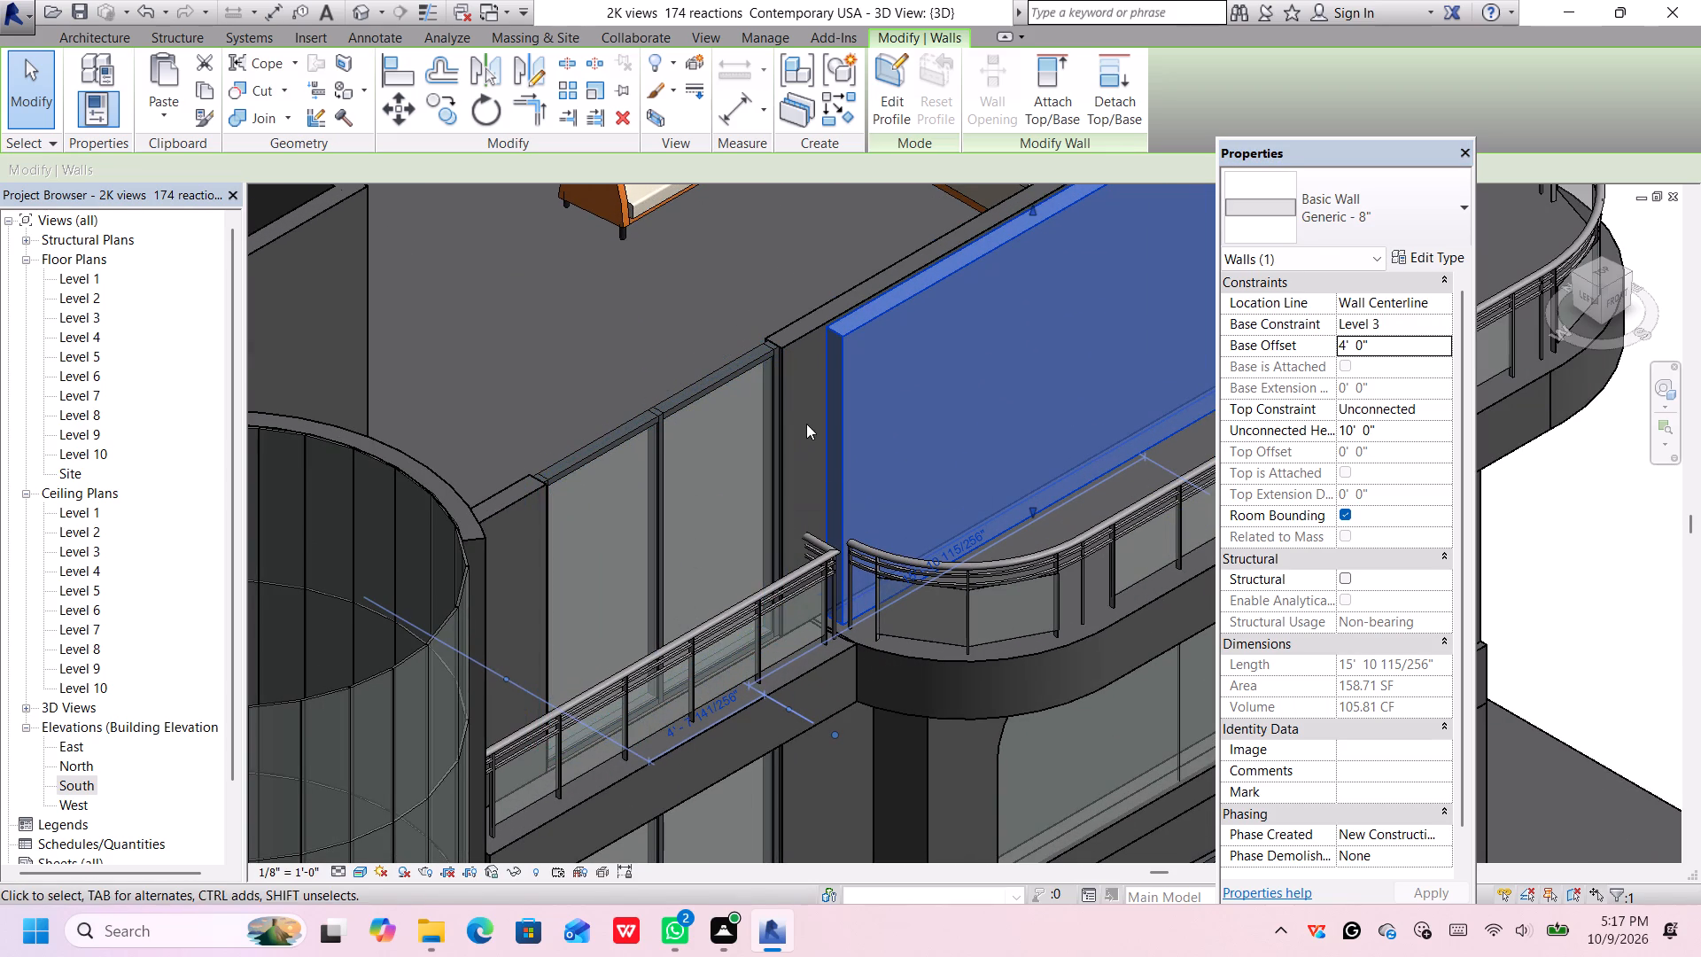
pyautogui.scroll(1, 815, 518)
pyautogui.scroll(-3, 817, 528)
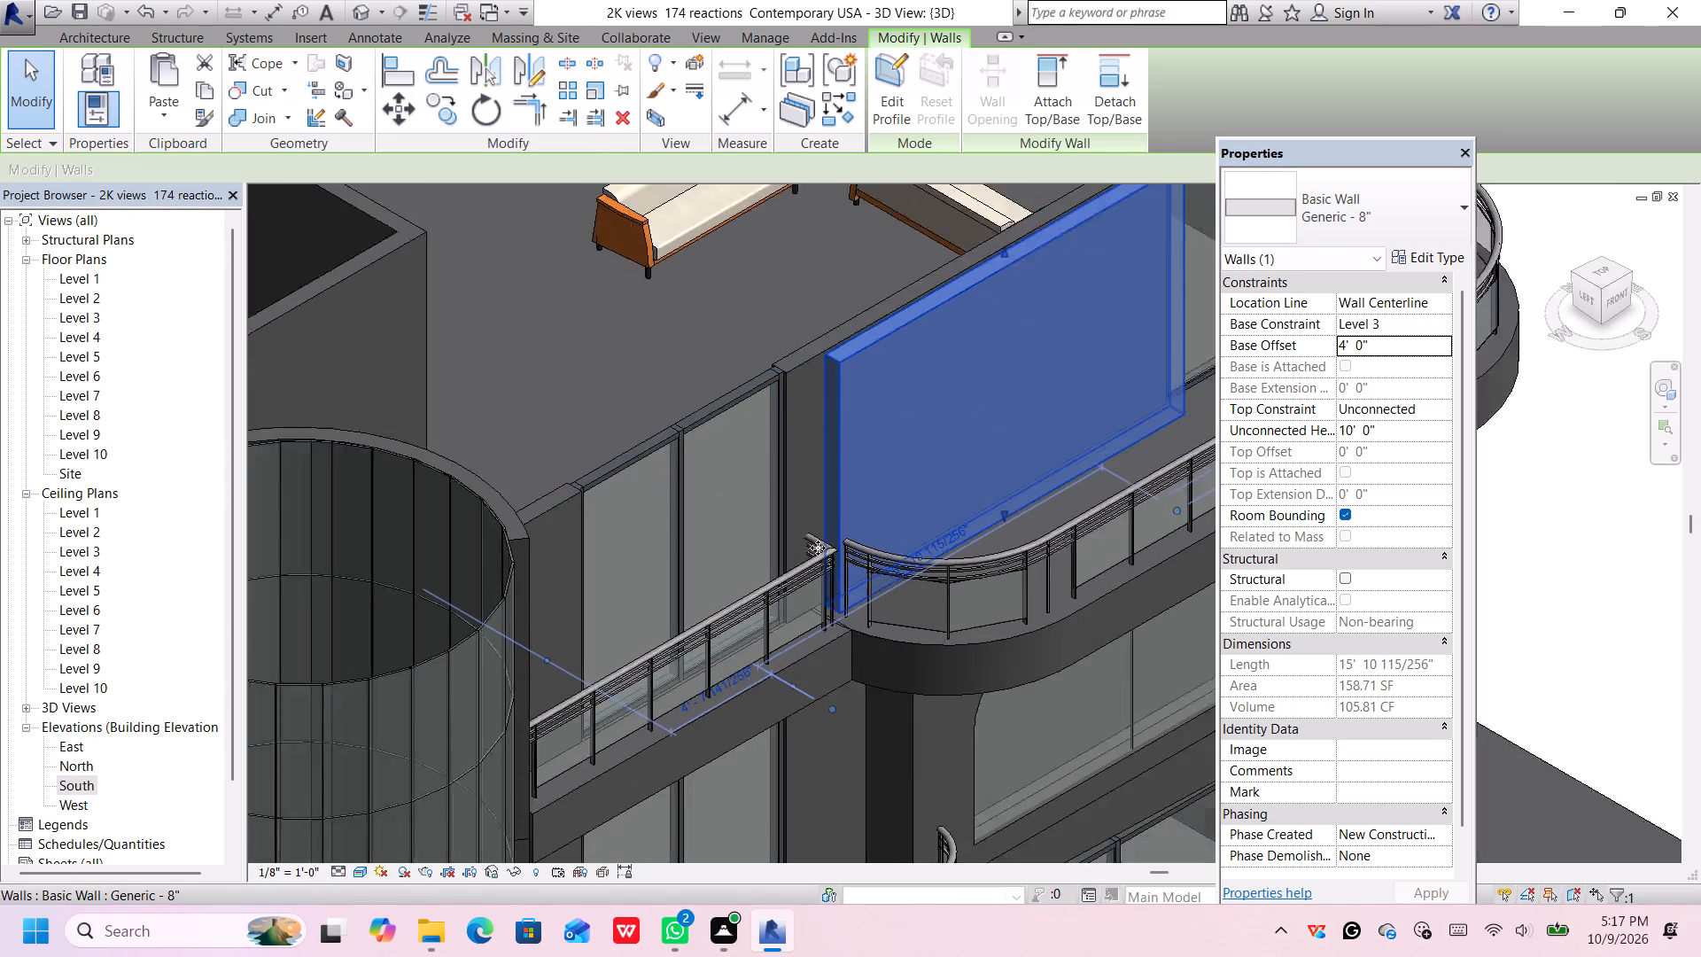
pyautogui.scroll(-3, 818, 548)
pyautogui.scroll(-2, 892, 587)
pyautogui.scroll(2, 892, 587)
pyautogui.moveTo(959, 580); pyautogui.dragTo(959, 563, button='middle')
pyautogui.scroll(1, 959, 580)
pyautogui.scroll(-4, 959, 557)
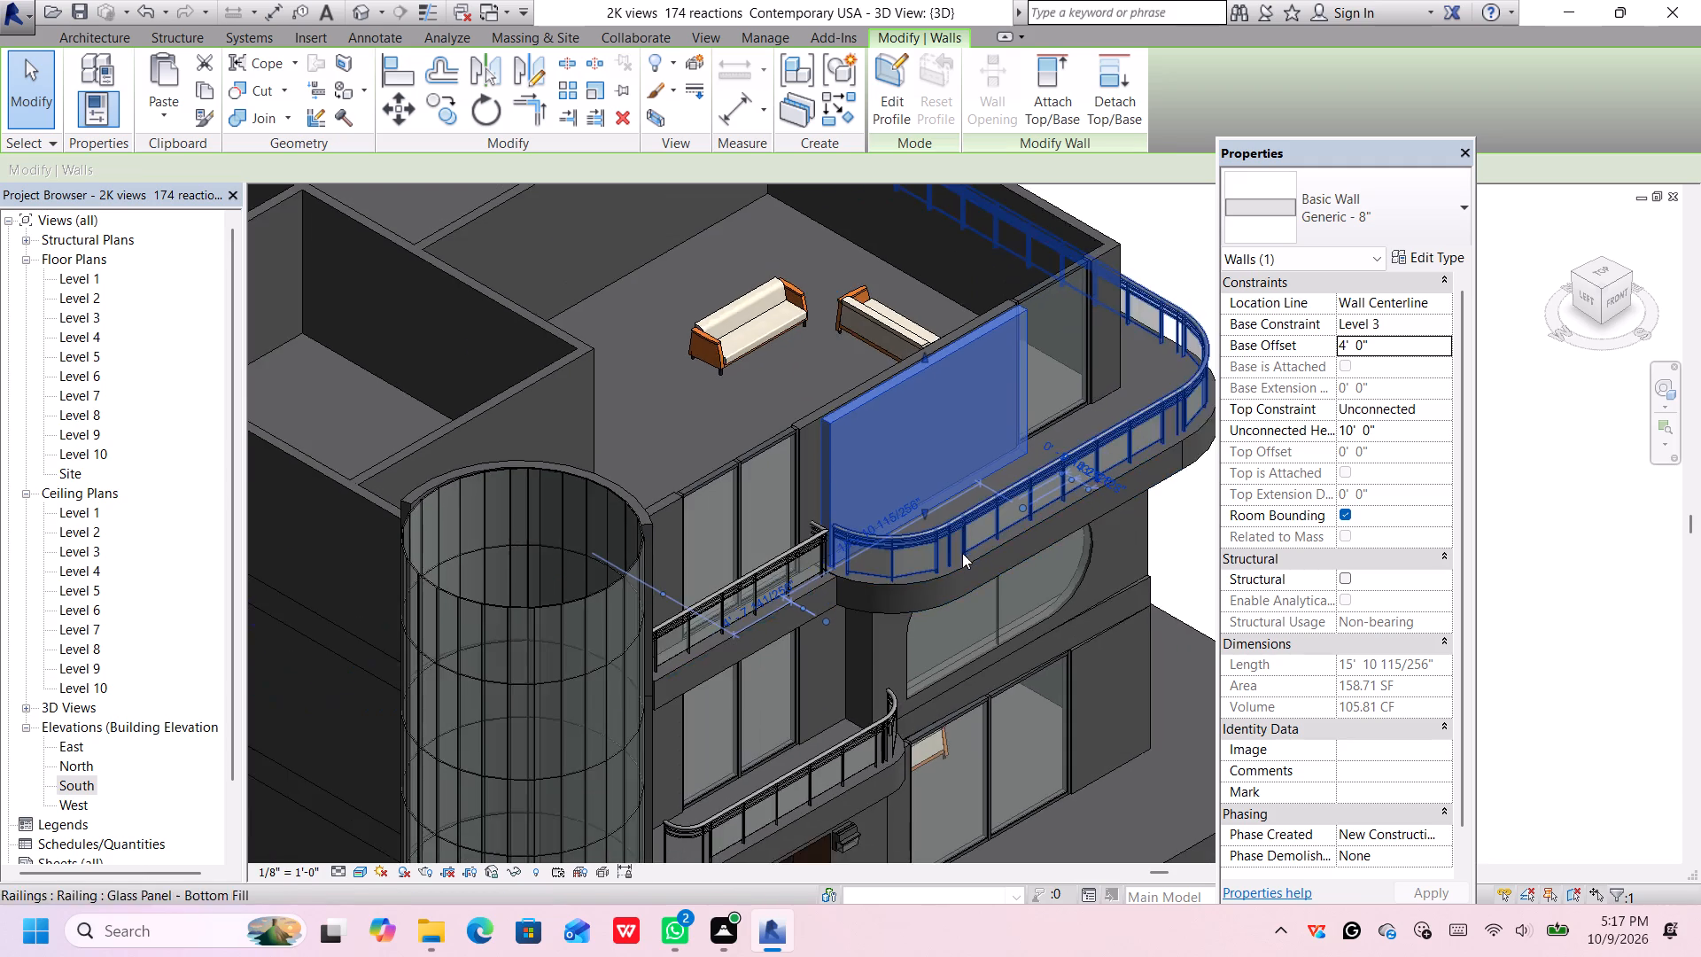
pyautogui.scroll(-5, 962, 553)
pyautogui.scroll(2, 1128, 487)
pyautogui.moveTo(1128, 488); pyautogui.dragTo(1116, 494, button='middle')
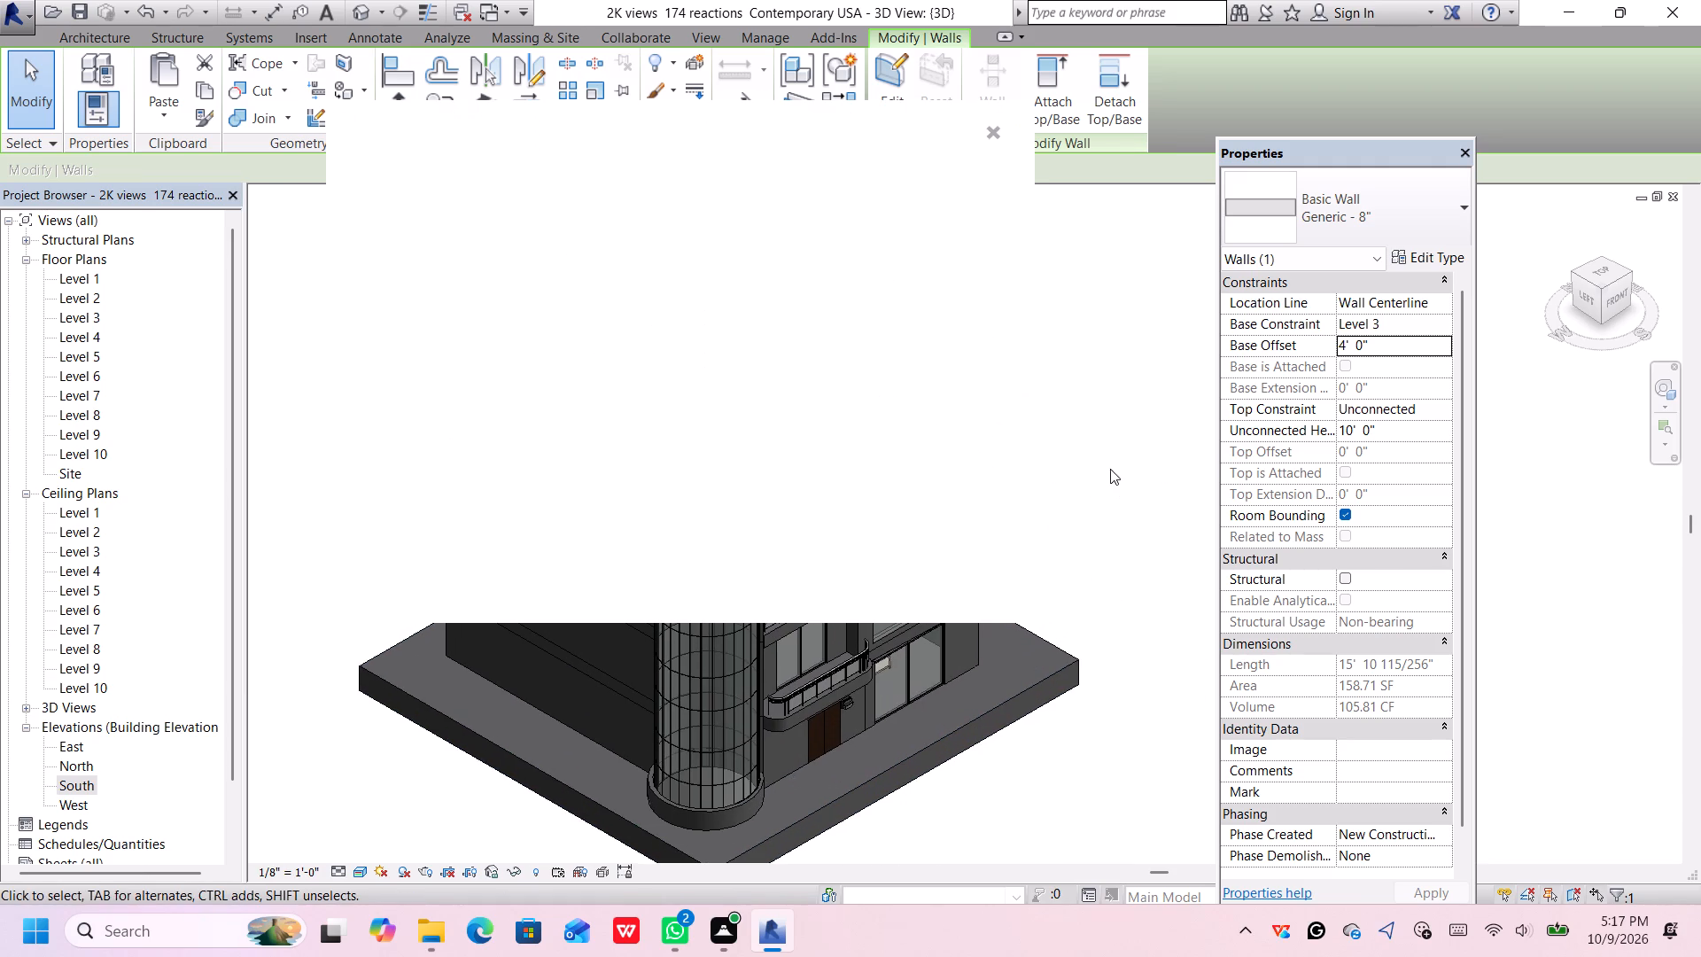
pyautogui.click(1004, 128)
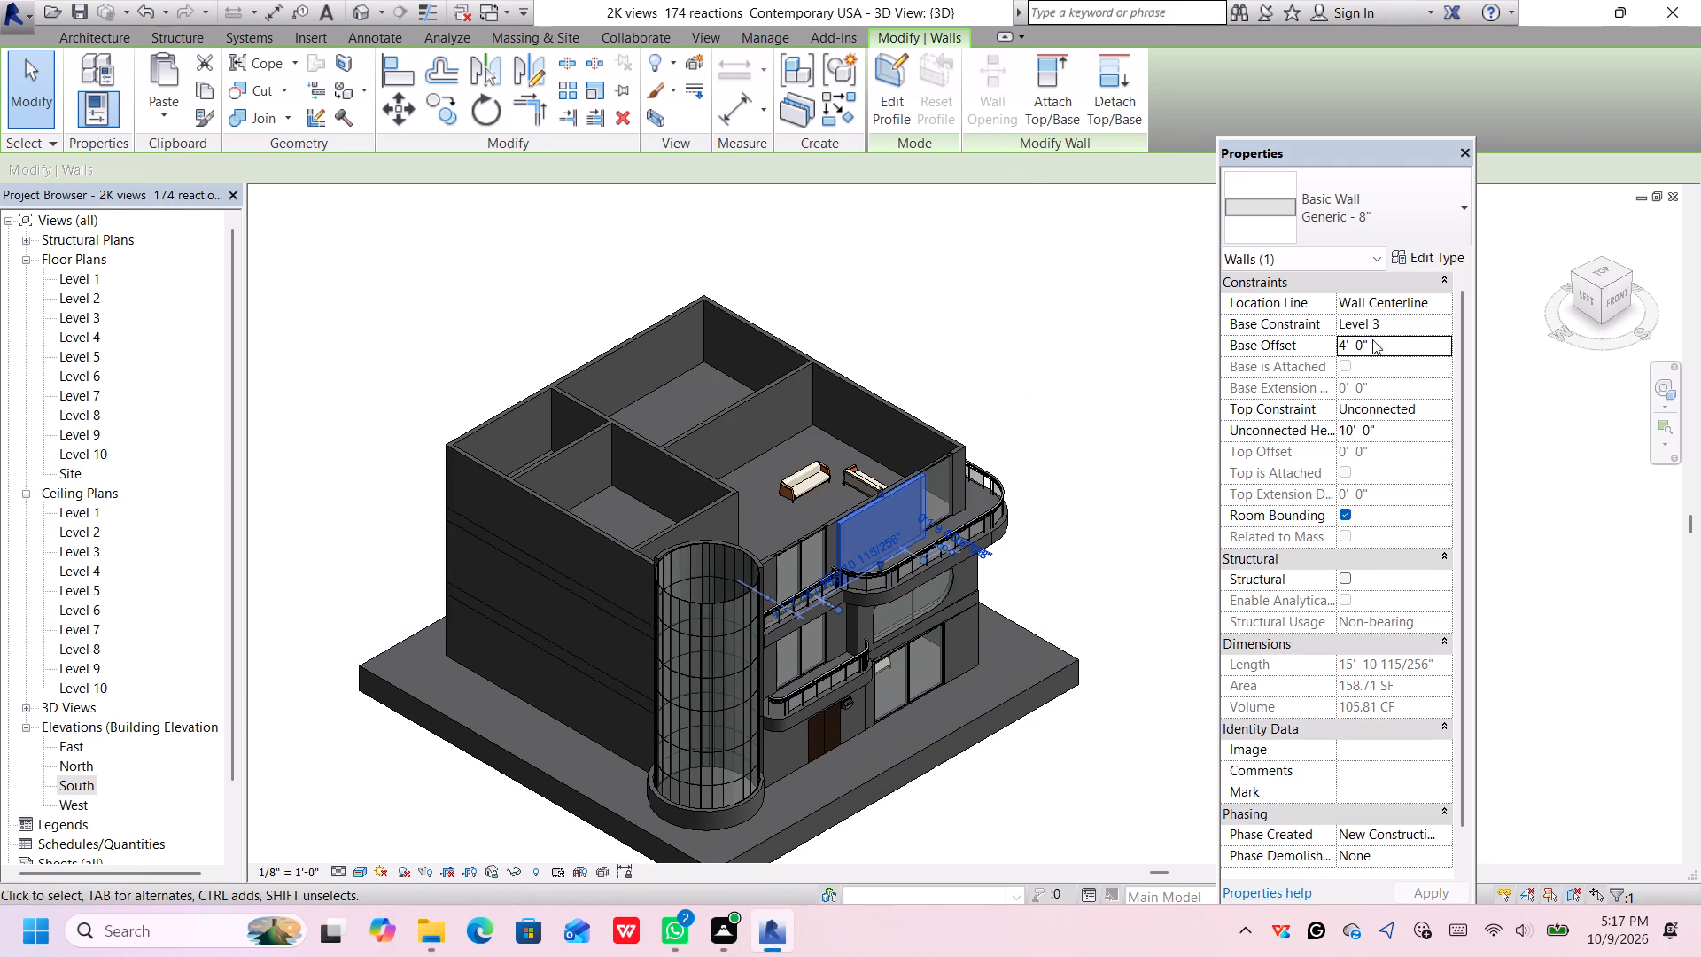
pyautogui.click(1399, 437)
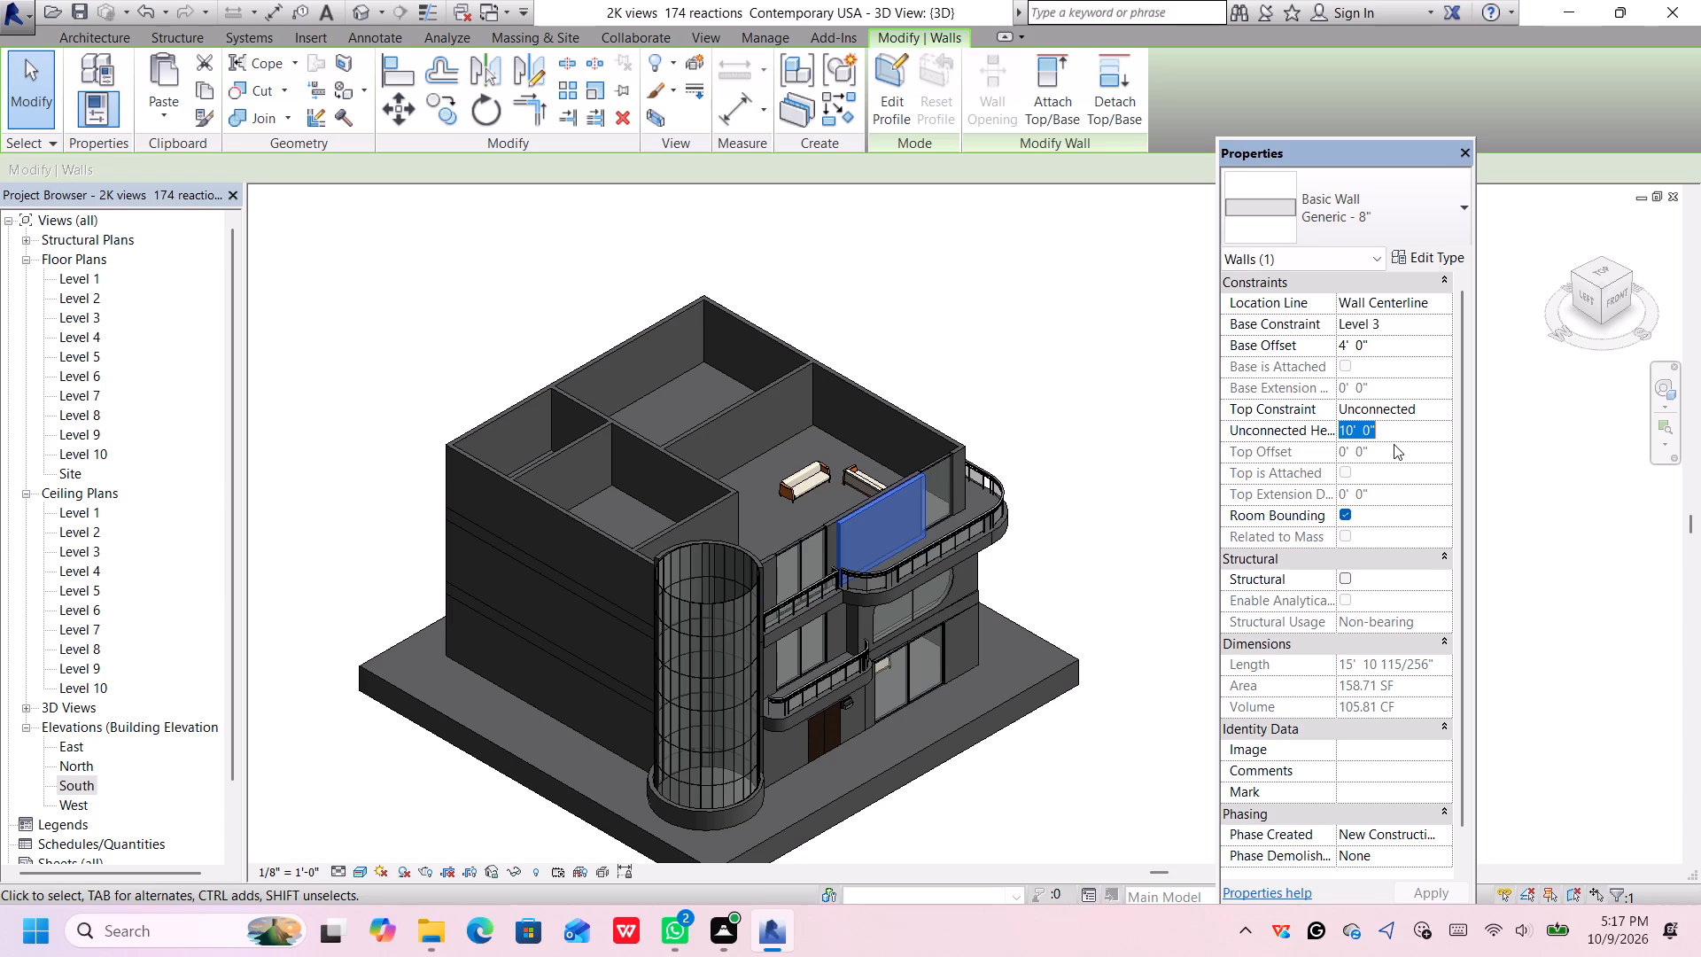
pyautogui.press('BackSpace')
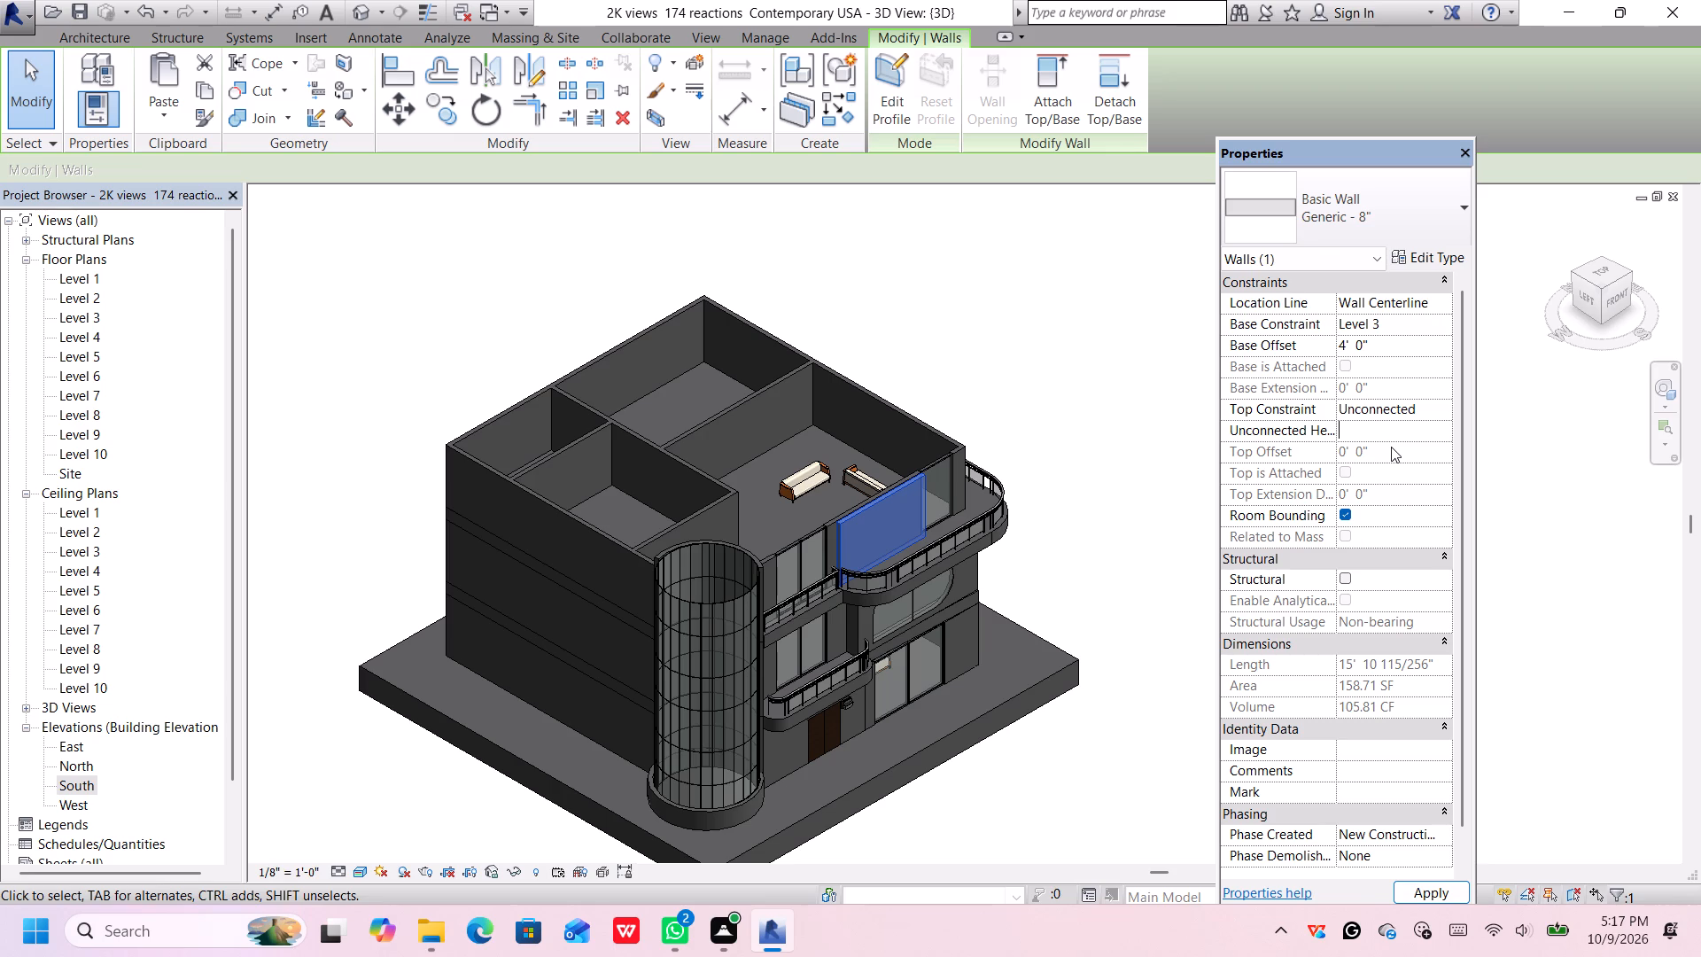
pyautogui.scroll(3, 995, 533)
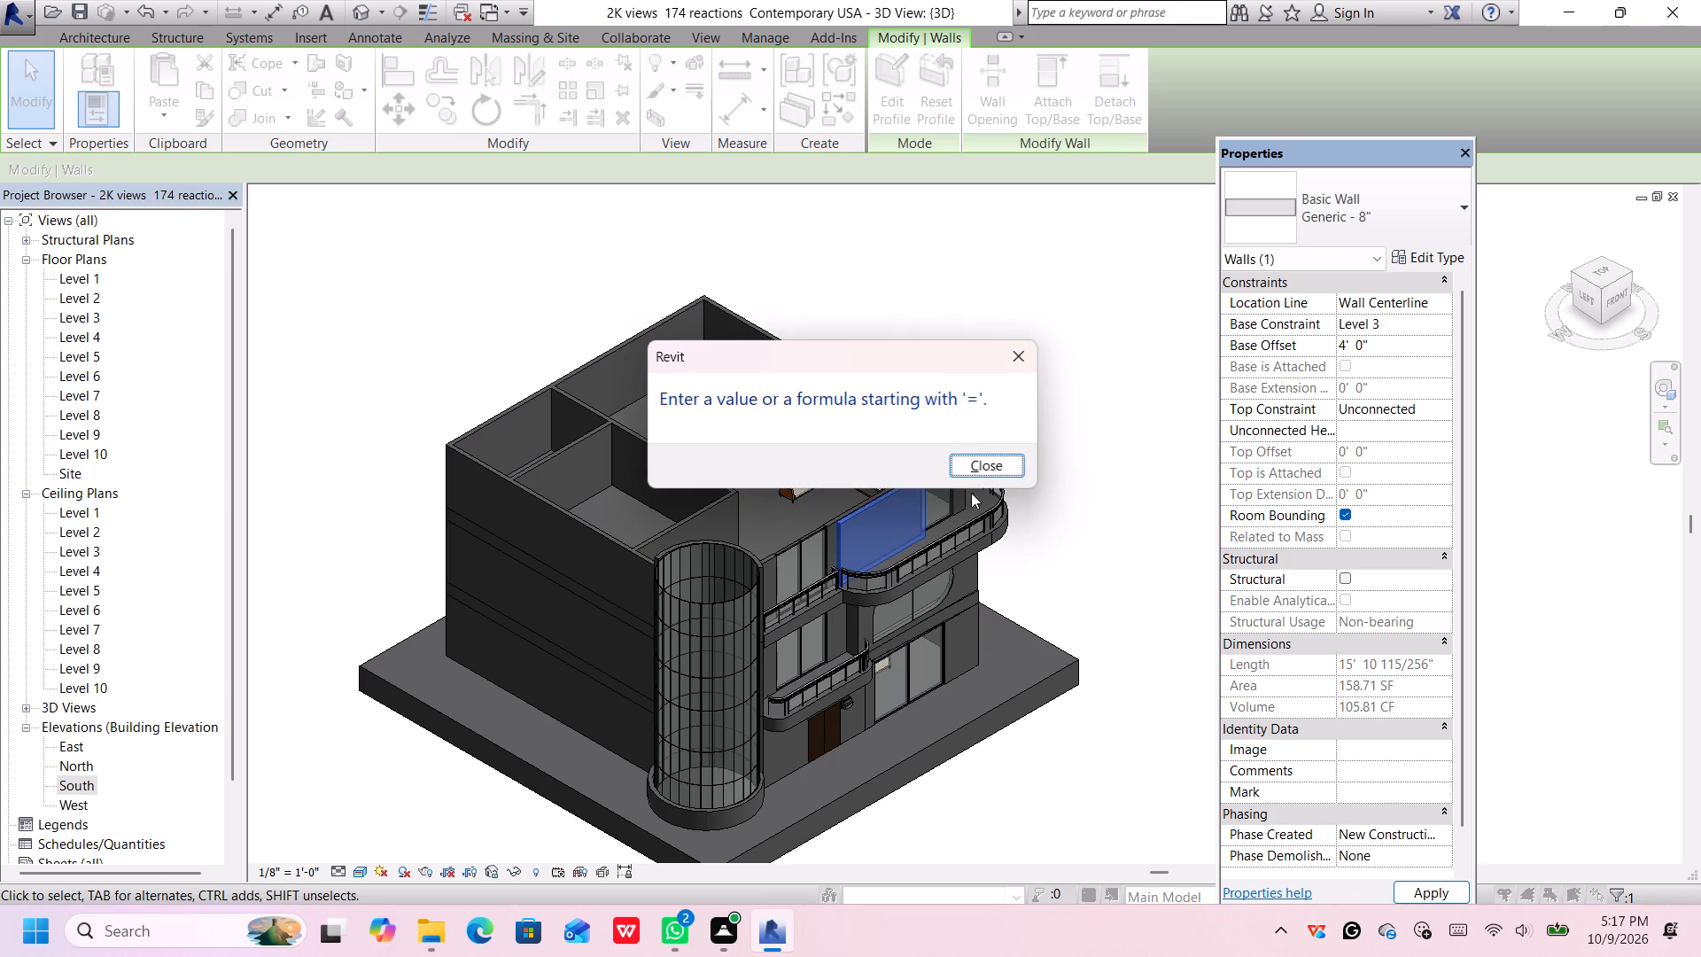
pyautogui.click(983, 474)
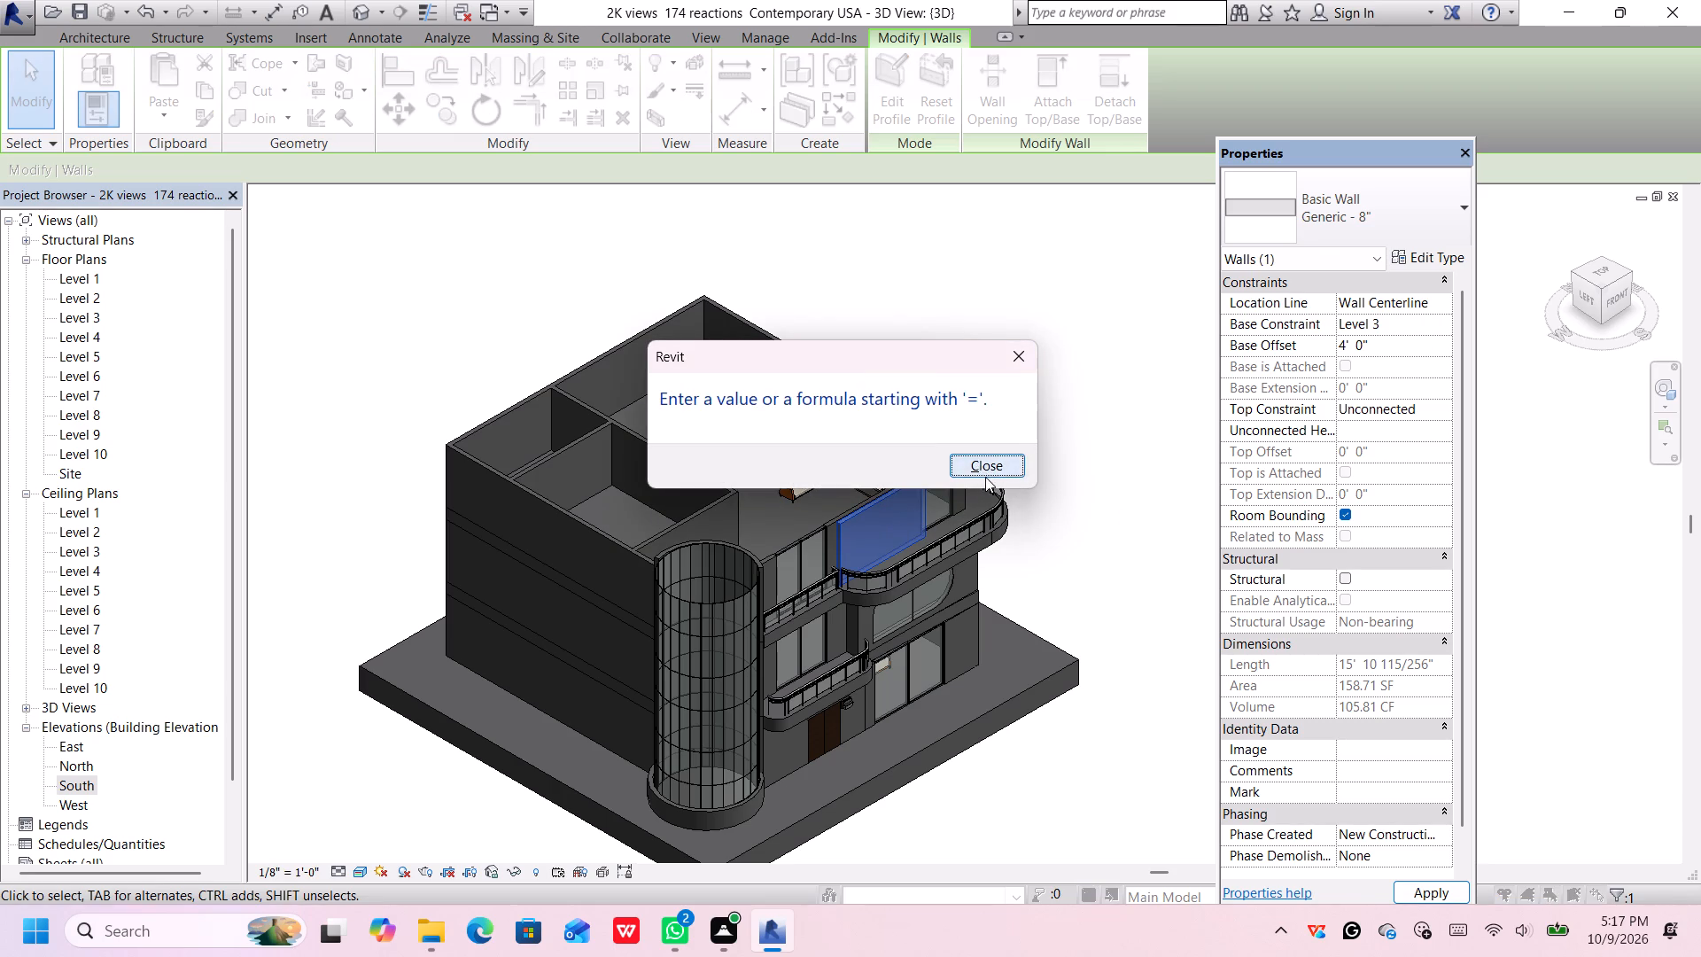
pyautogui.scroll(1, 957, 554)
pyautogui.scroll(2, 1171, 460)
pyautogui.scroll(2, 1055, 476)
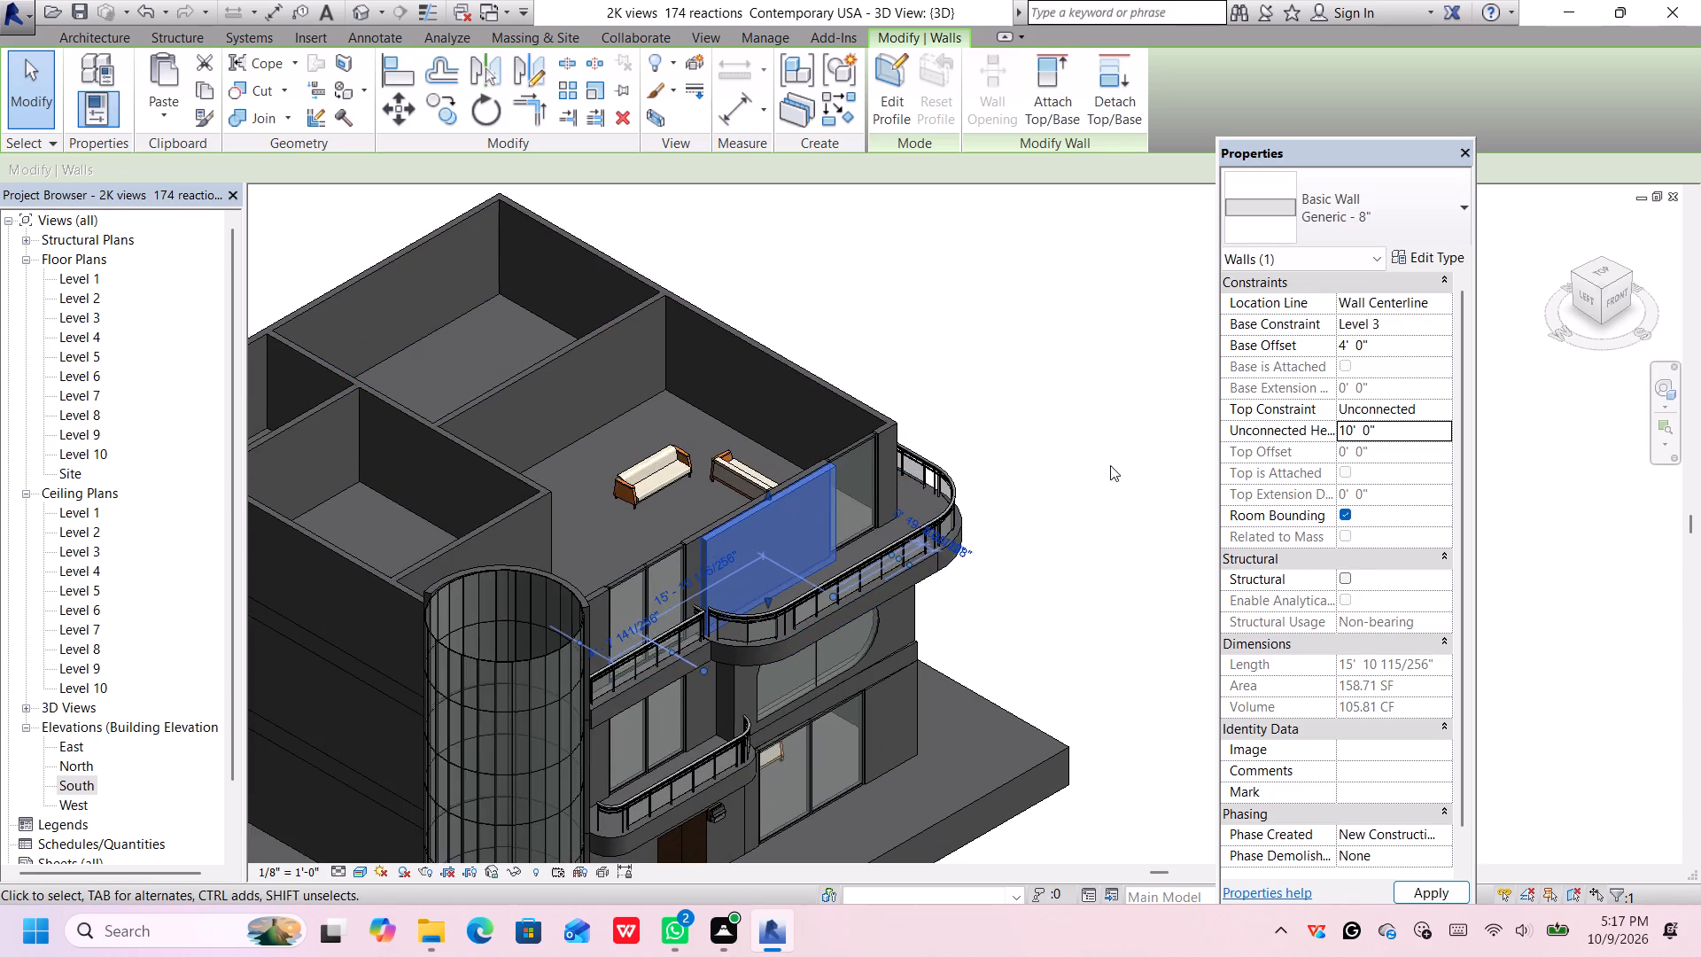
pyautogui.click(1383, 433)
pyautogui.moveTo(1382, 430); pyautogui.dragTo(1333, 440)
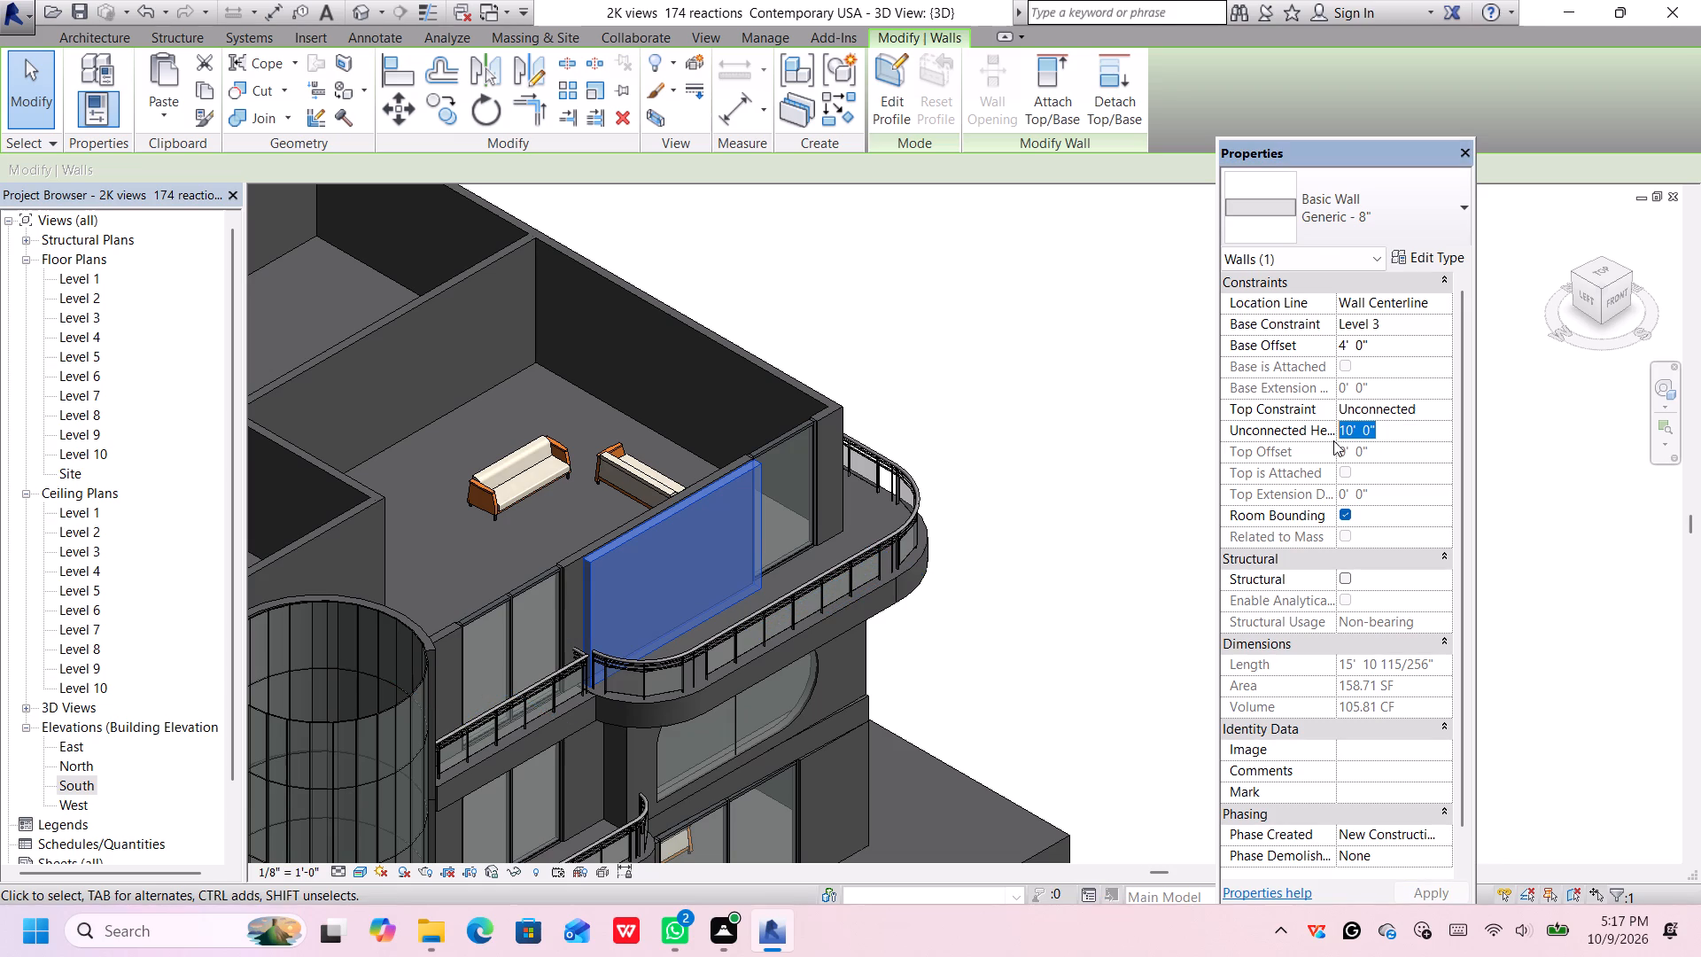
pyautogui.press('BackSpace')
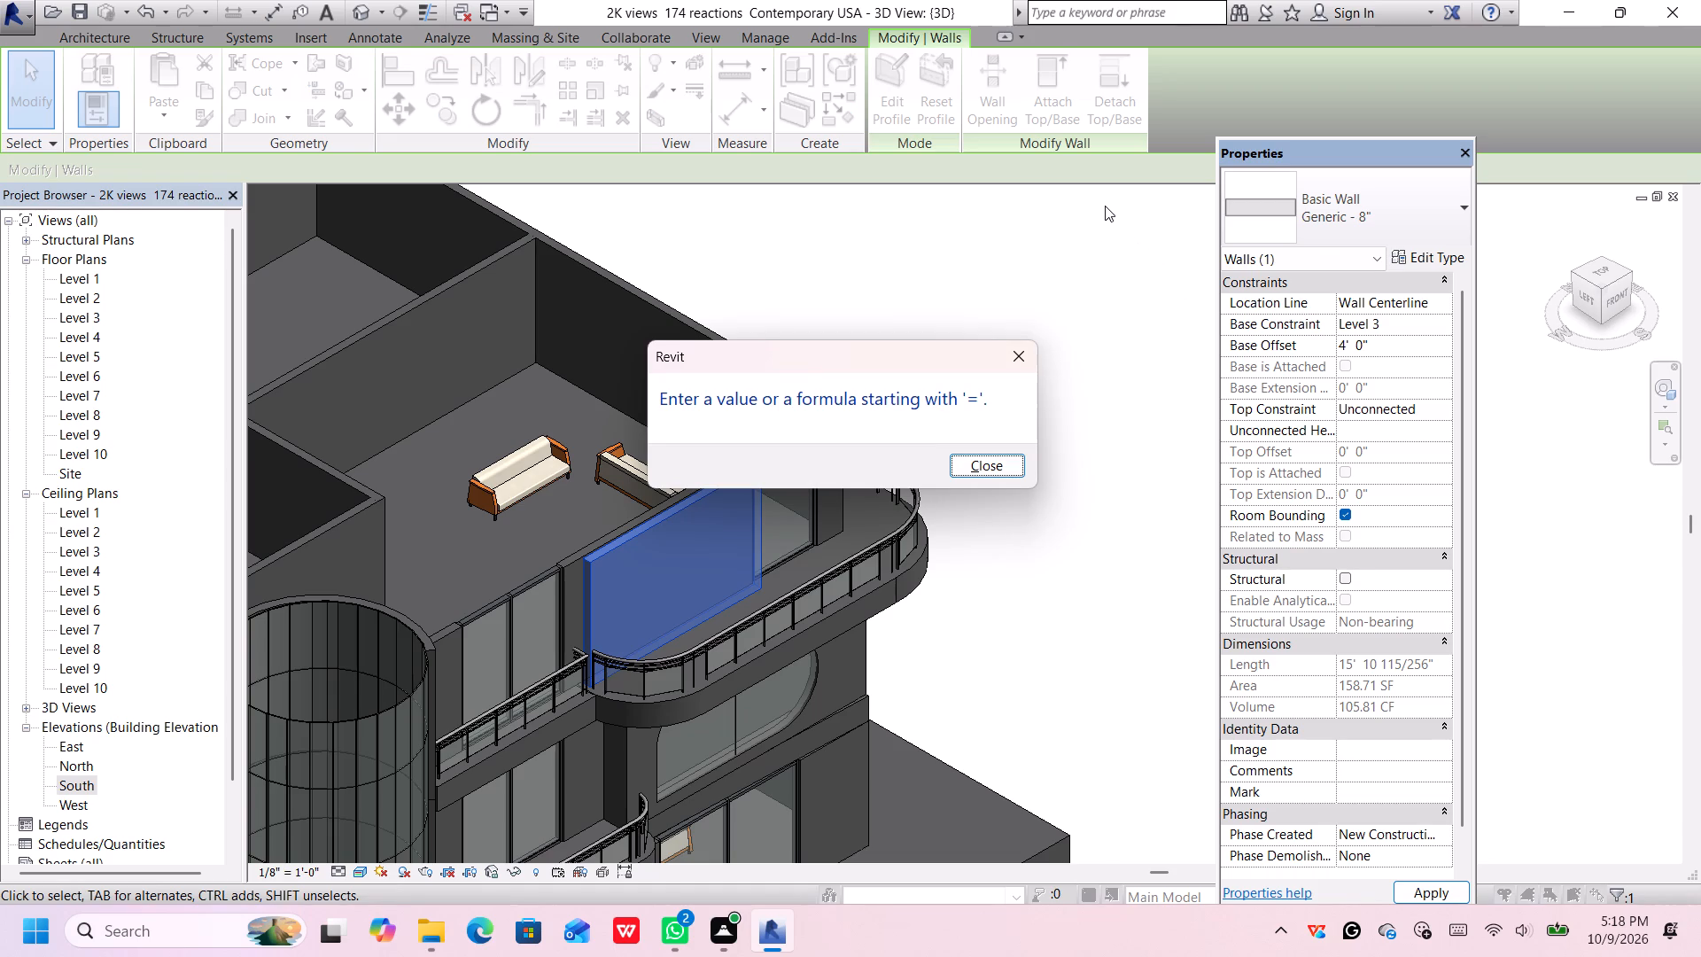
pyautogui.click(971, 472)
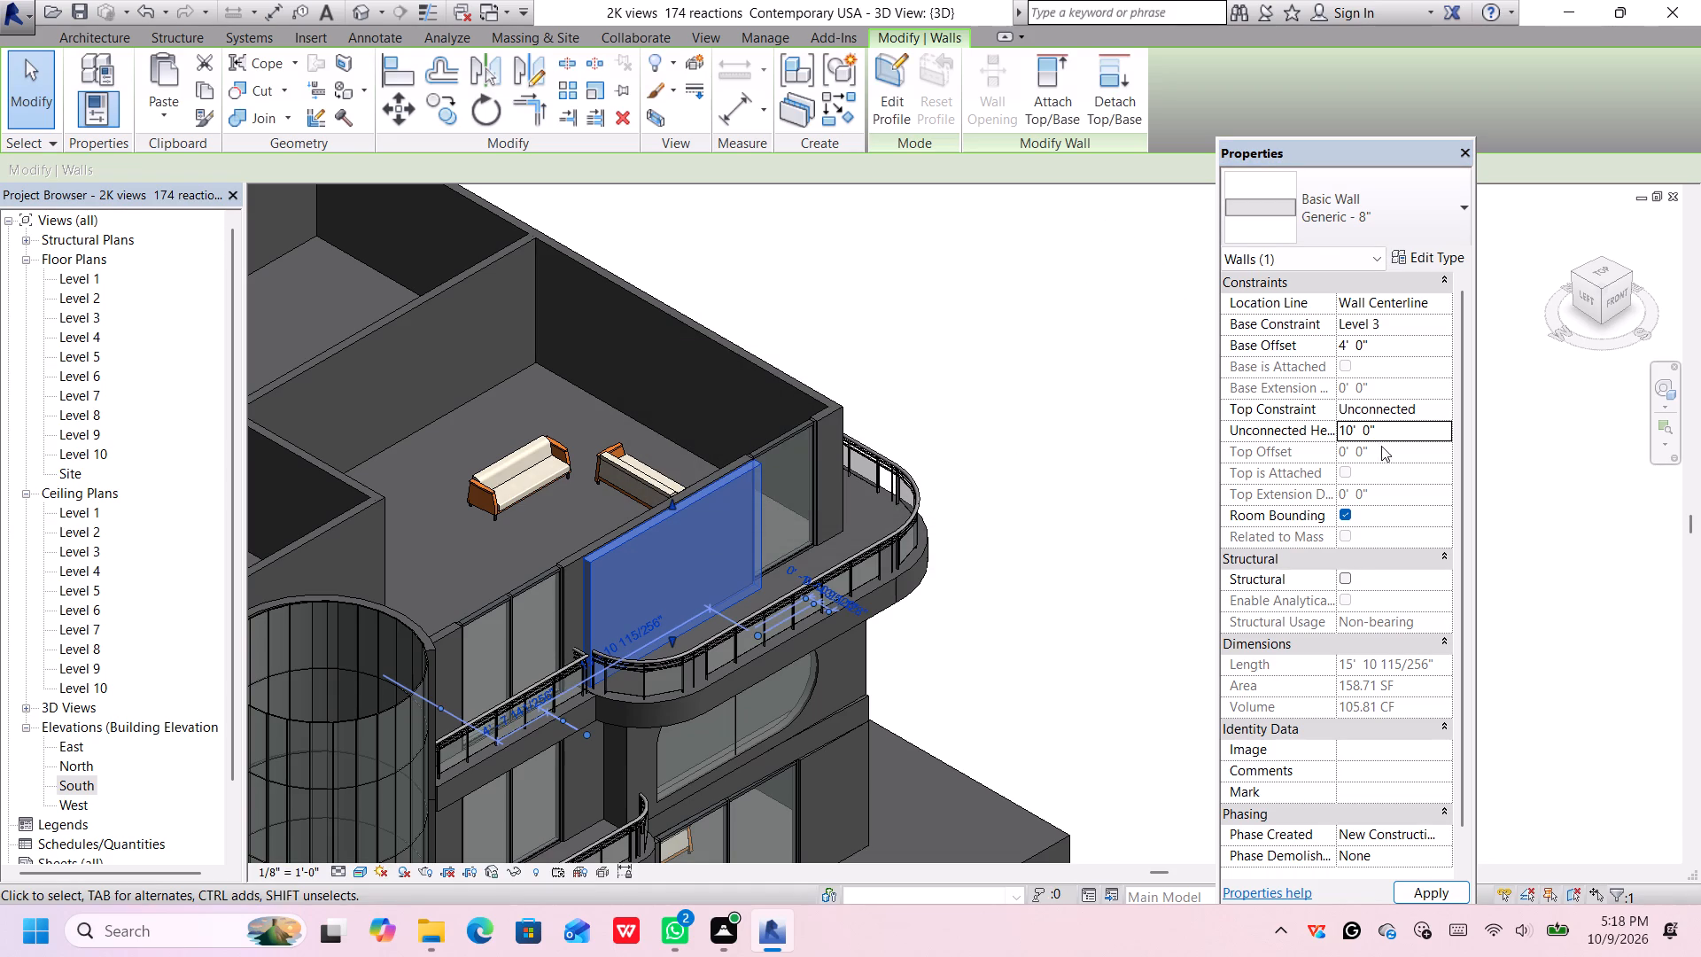
# Set the unconnected height of the outer Generic - 8" wall behind the curved balcony railing to 15'.
pyautogui.click(1403, 444)
pyautogui.click(1399, 435)
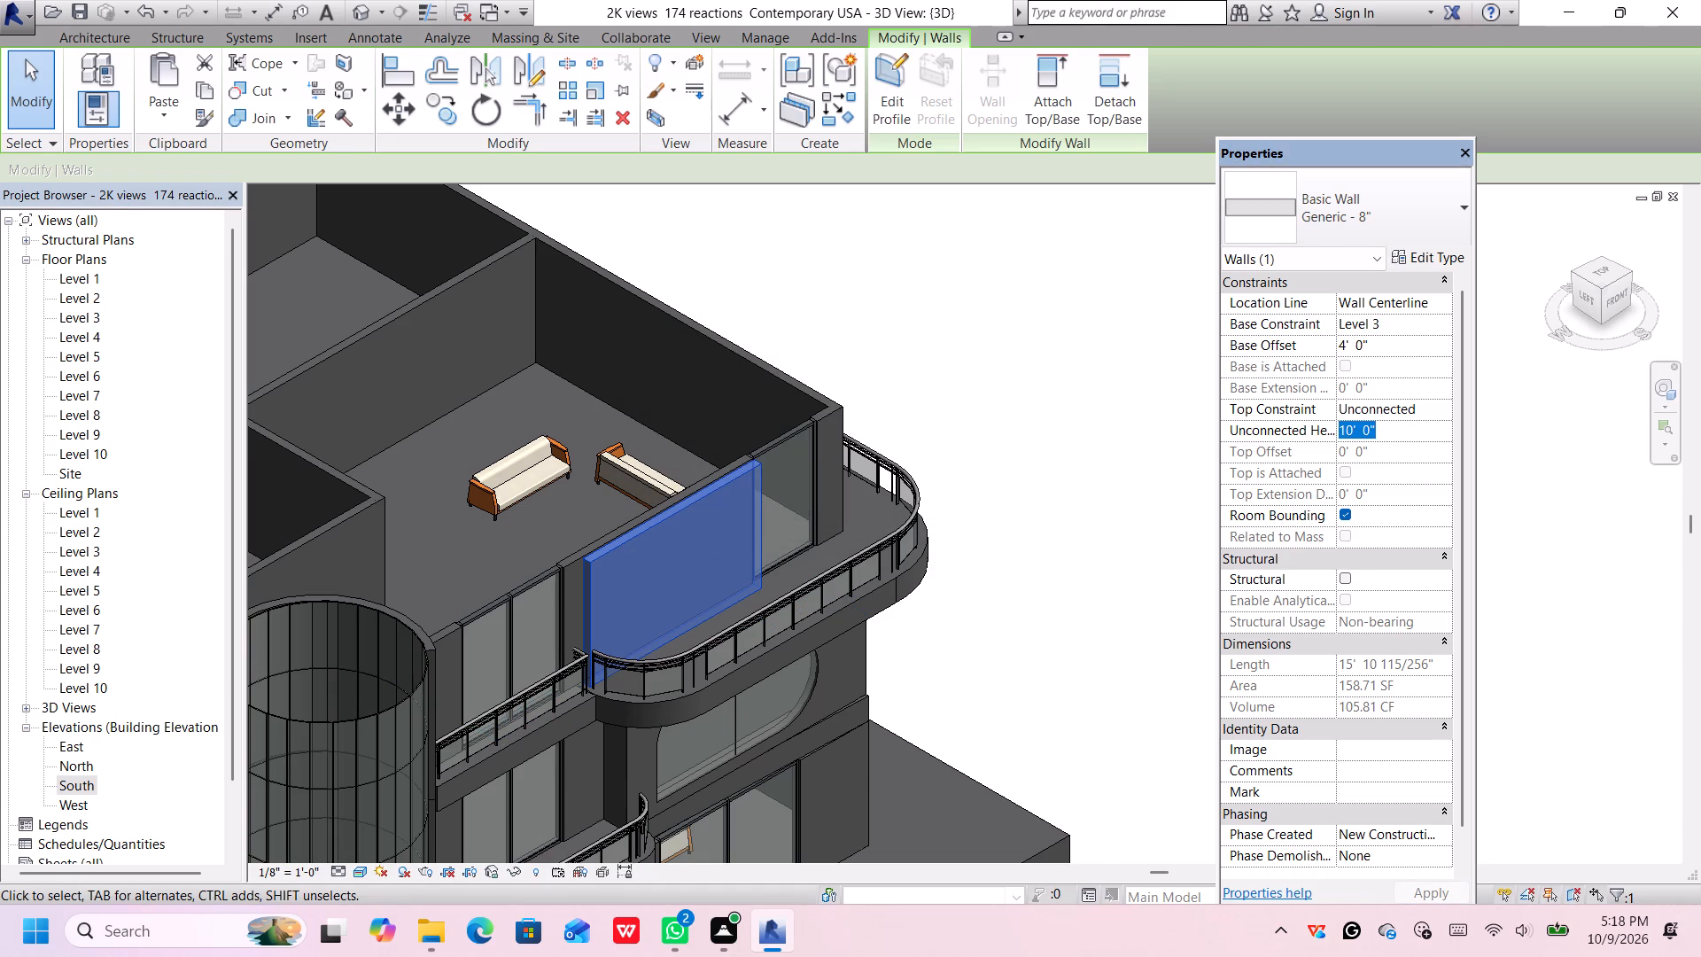
pyautogui.press('BackSpace')
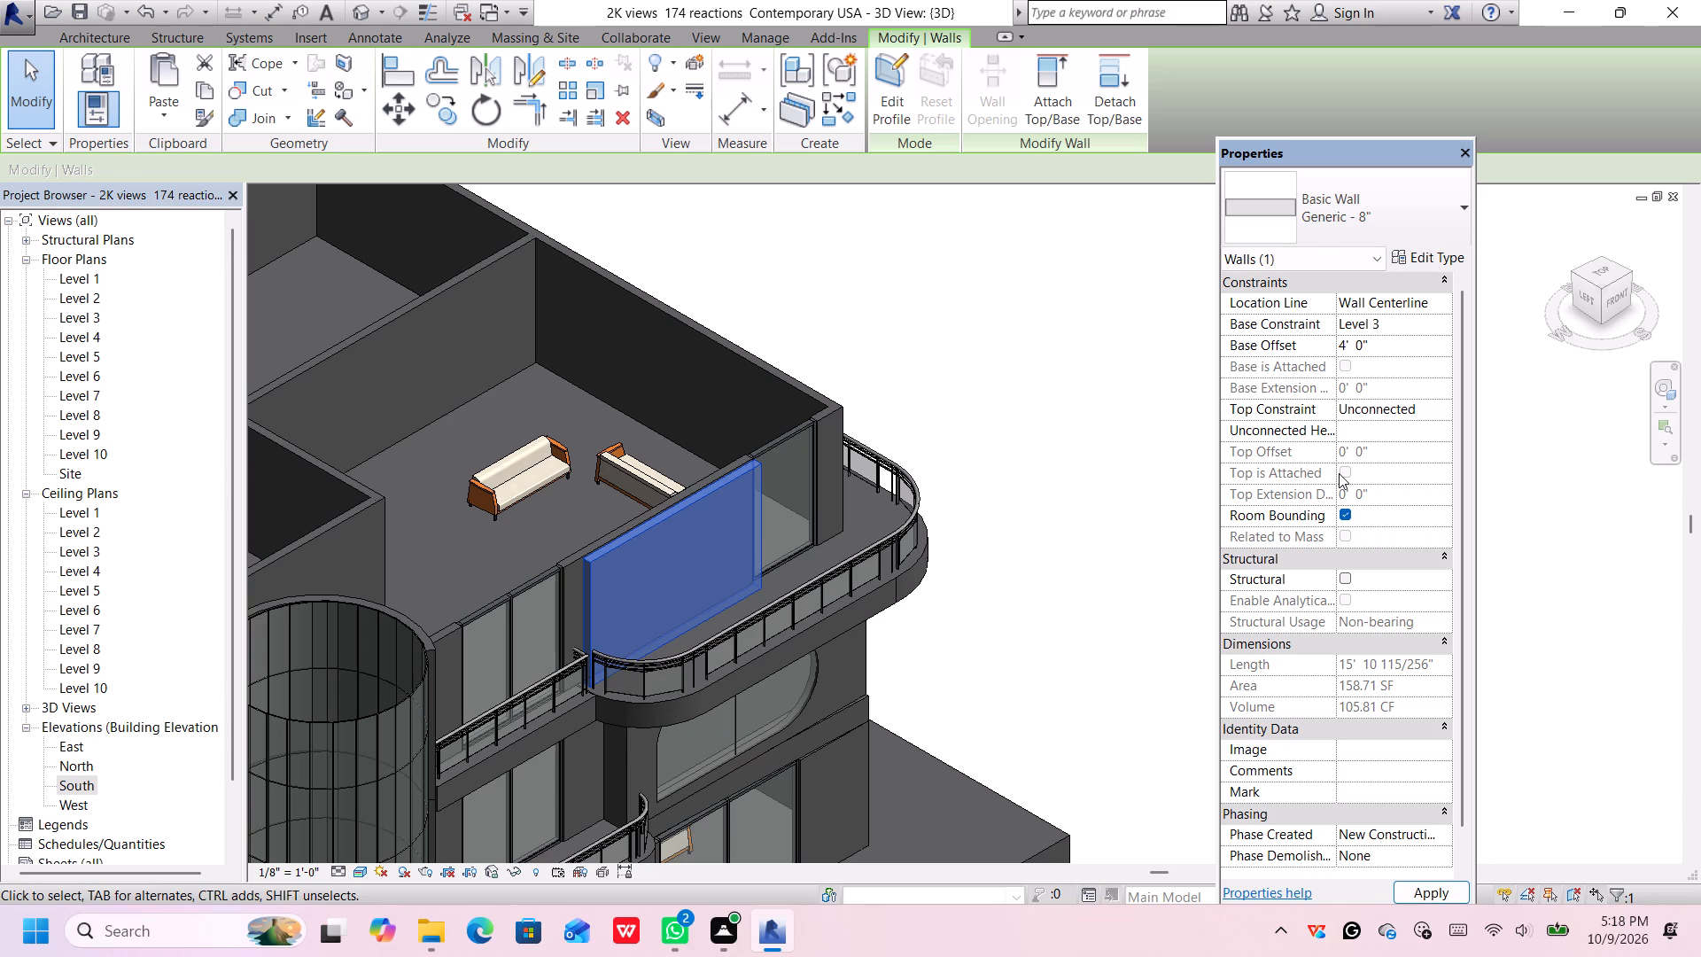
pyautogui.write('15')
pyautogui.press("'")
pyautogui.press('Return')
pyautogui.press('Return')
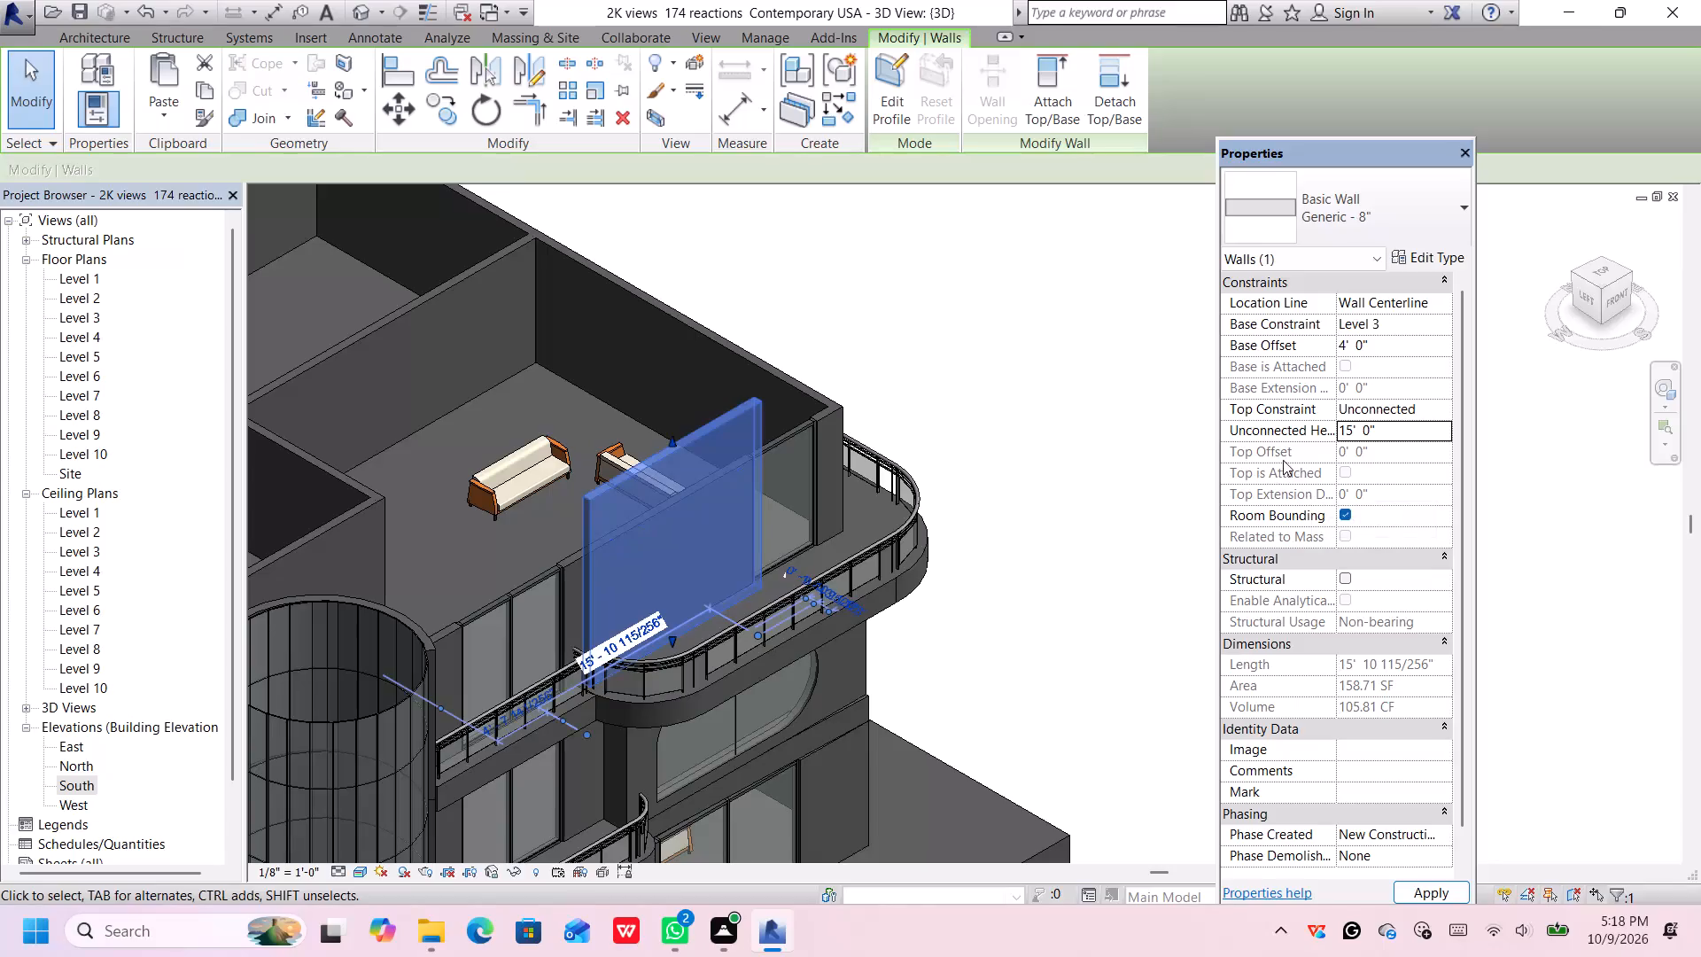
# Examine the heightened outer wall from the front and from below, comparing it with the surrounding top-storey walls and facade.
pyautogui.scroll(1, 835, 480)
pyautogui.scroll(-4, 870, 435)
pyautogui.scroll(1, 917, 413)
pyautogui.scroll(-1, 917, 413)
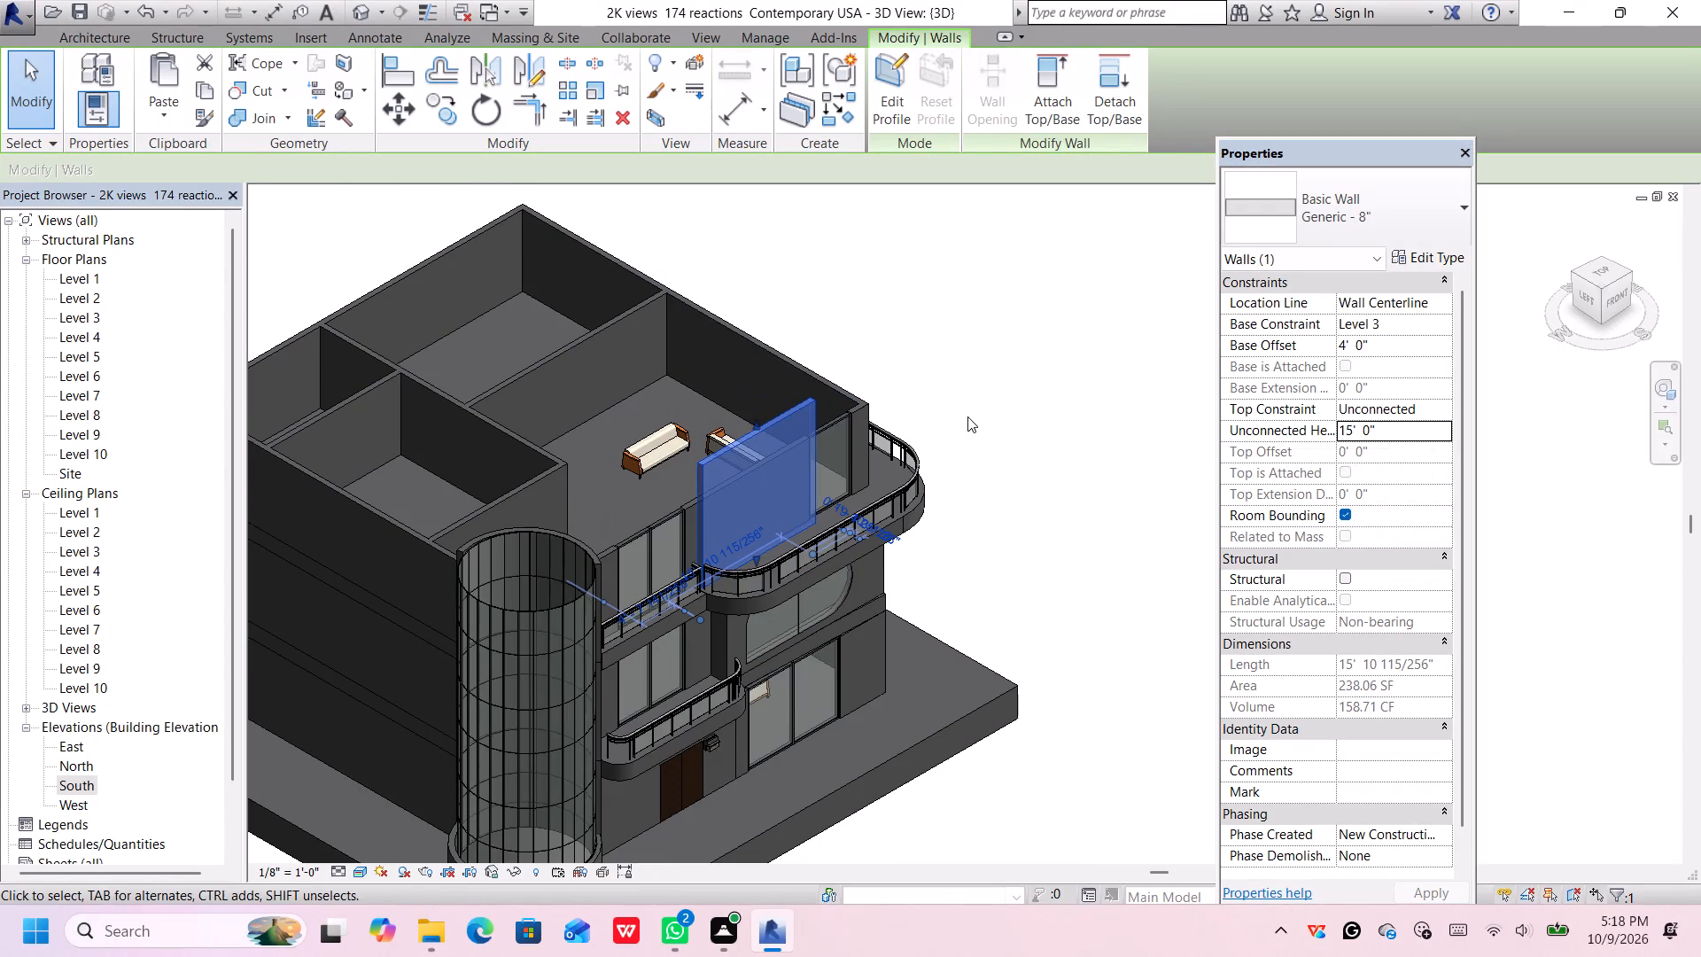
pyautogui.moveTo(967, 416); pyautogui.dragTo(816, 282, button='middle')
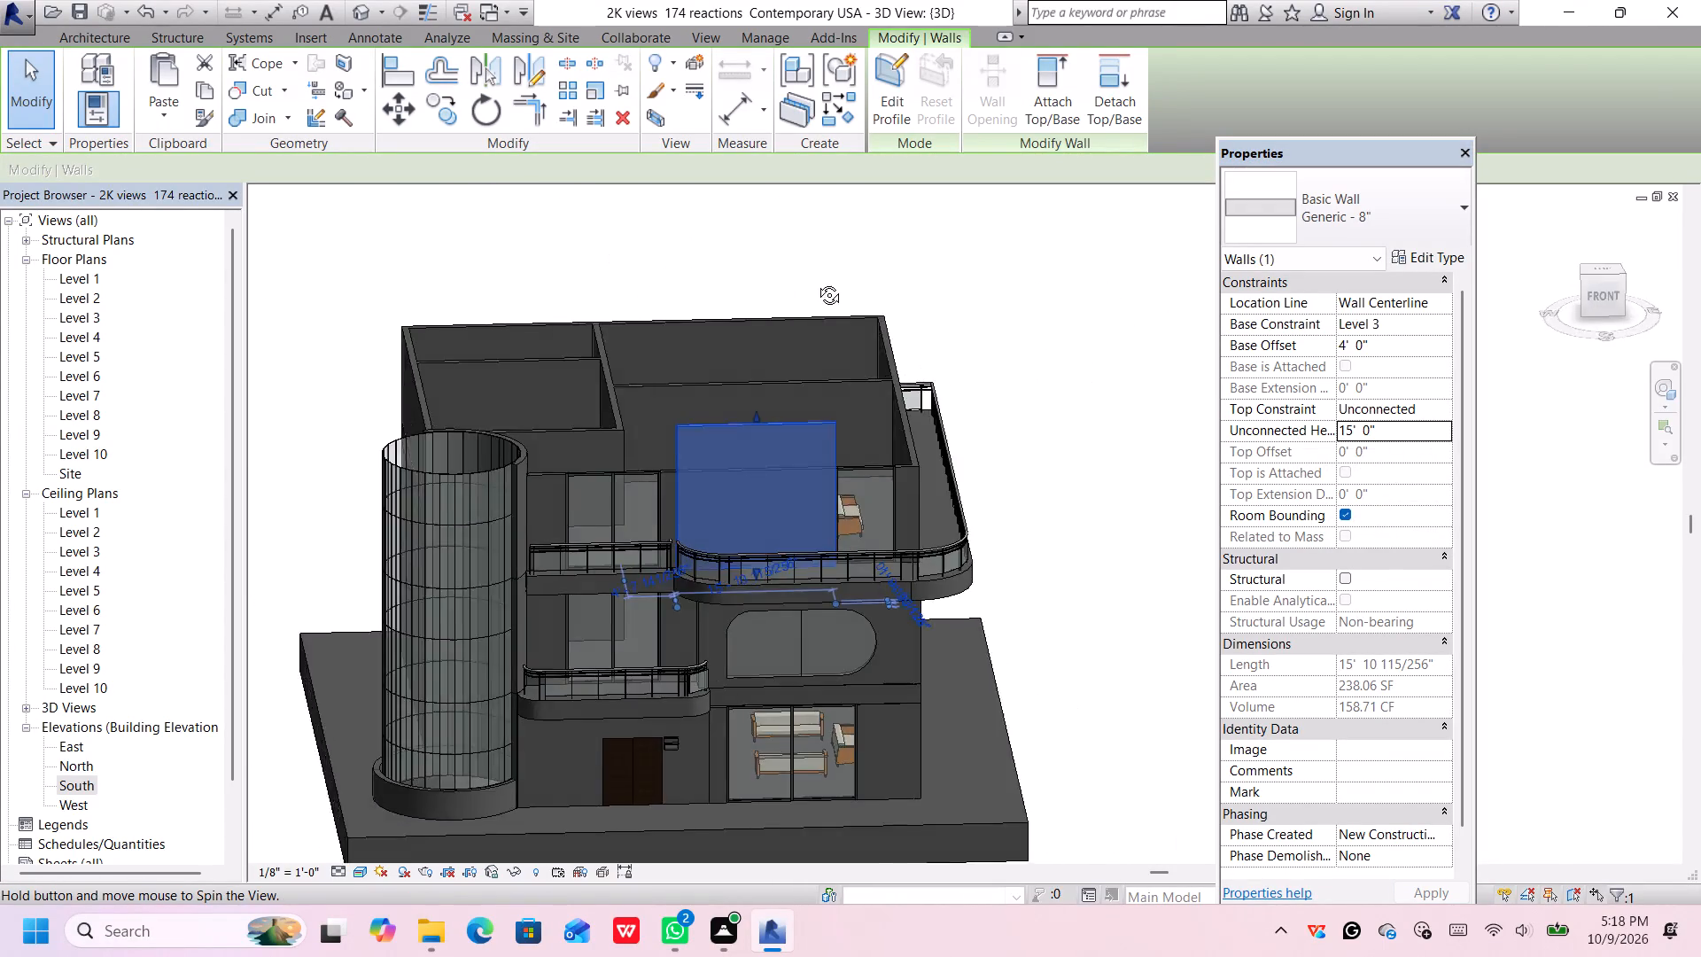
pyautogui.moveTo(816, 282); pyautogui.dragTo(804, 183, button='middle')
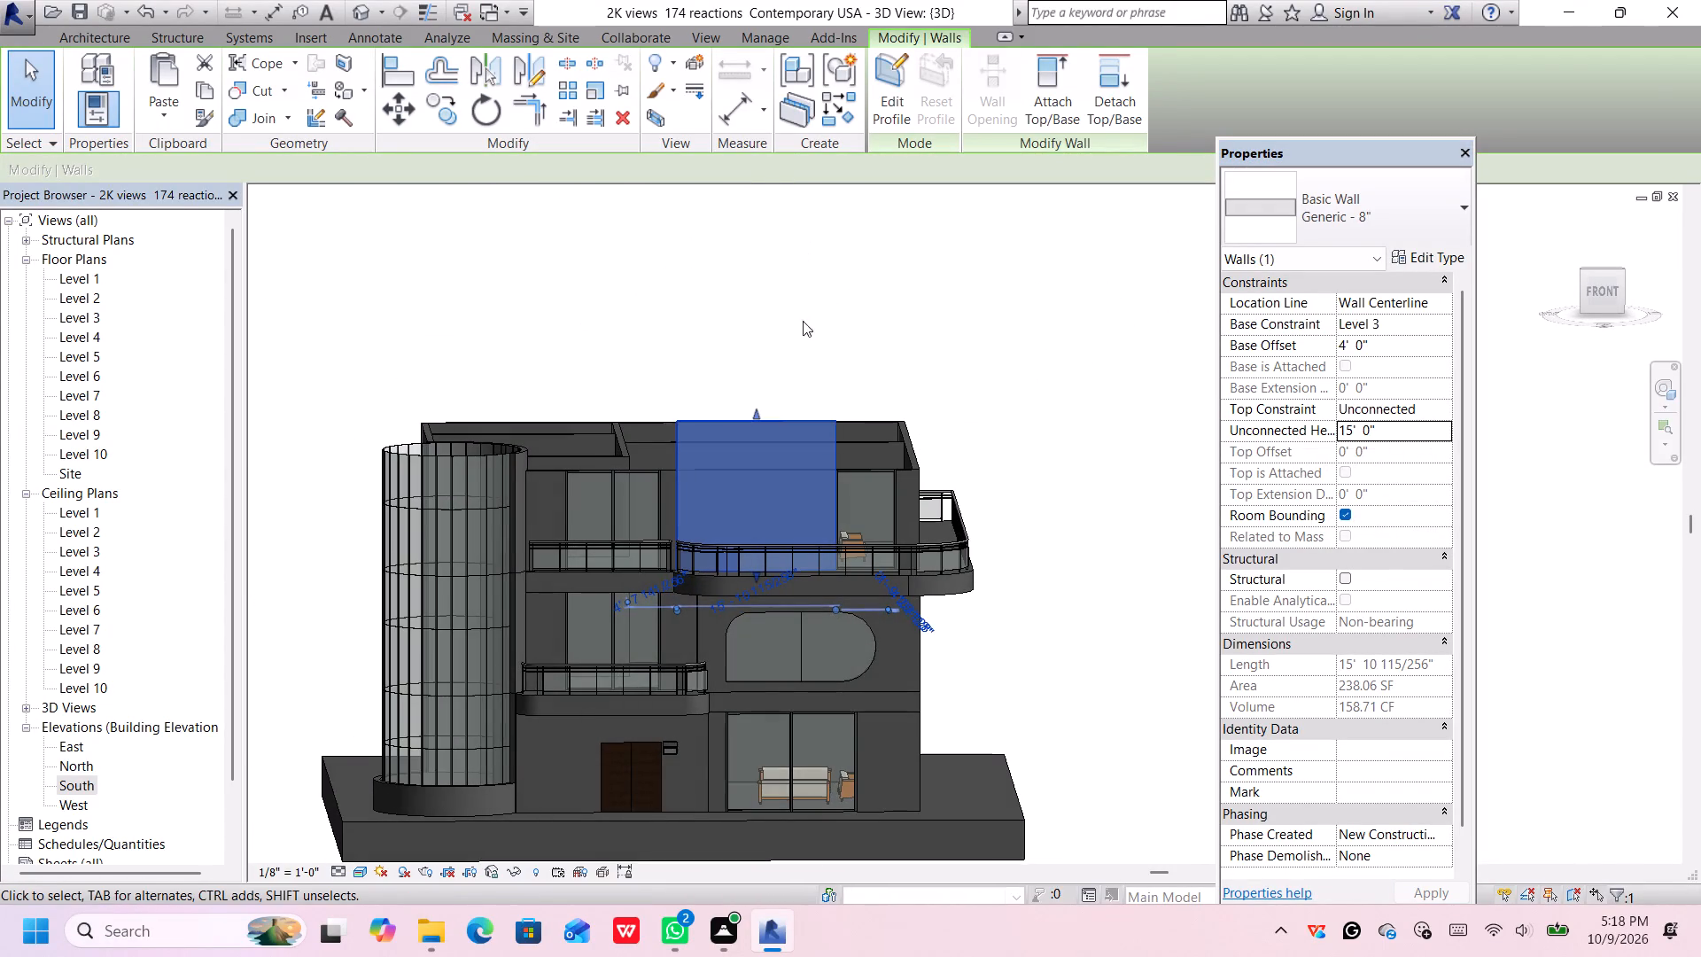
pyautogui.scroll(3, 847, 353)
pyautogui.moveTo(908, 381); pyautogui.dragTo(882, 309, button='middle')
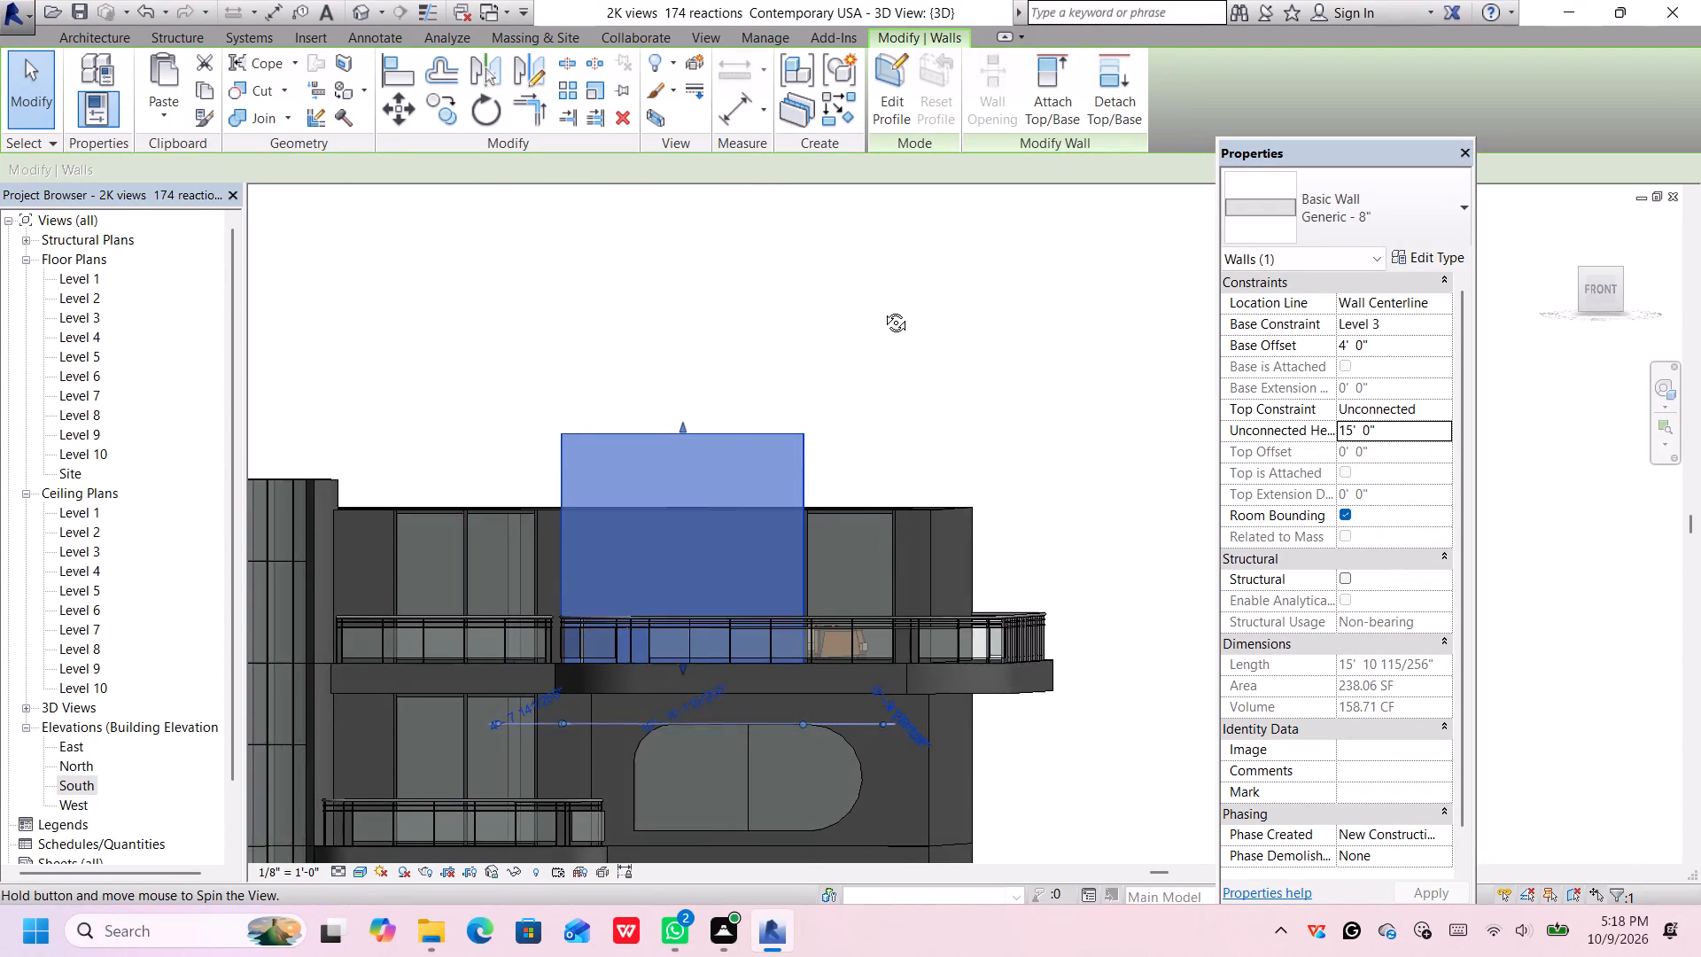
pyautogui.moveTo(882, 309); pyautogui.dragTo(885, 276, button='middle')
pyautogui.scroll(-3, 803, 581)
pyautogui.scroll(-1, 770, 704)
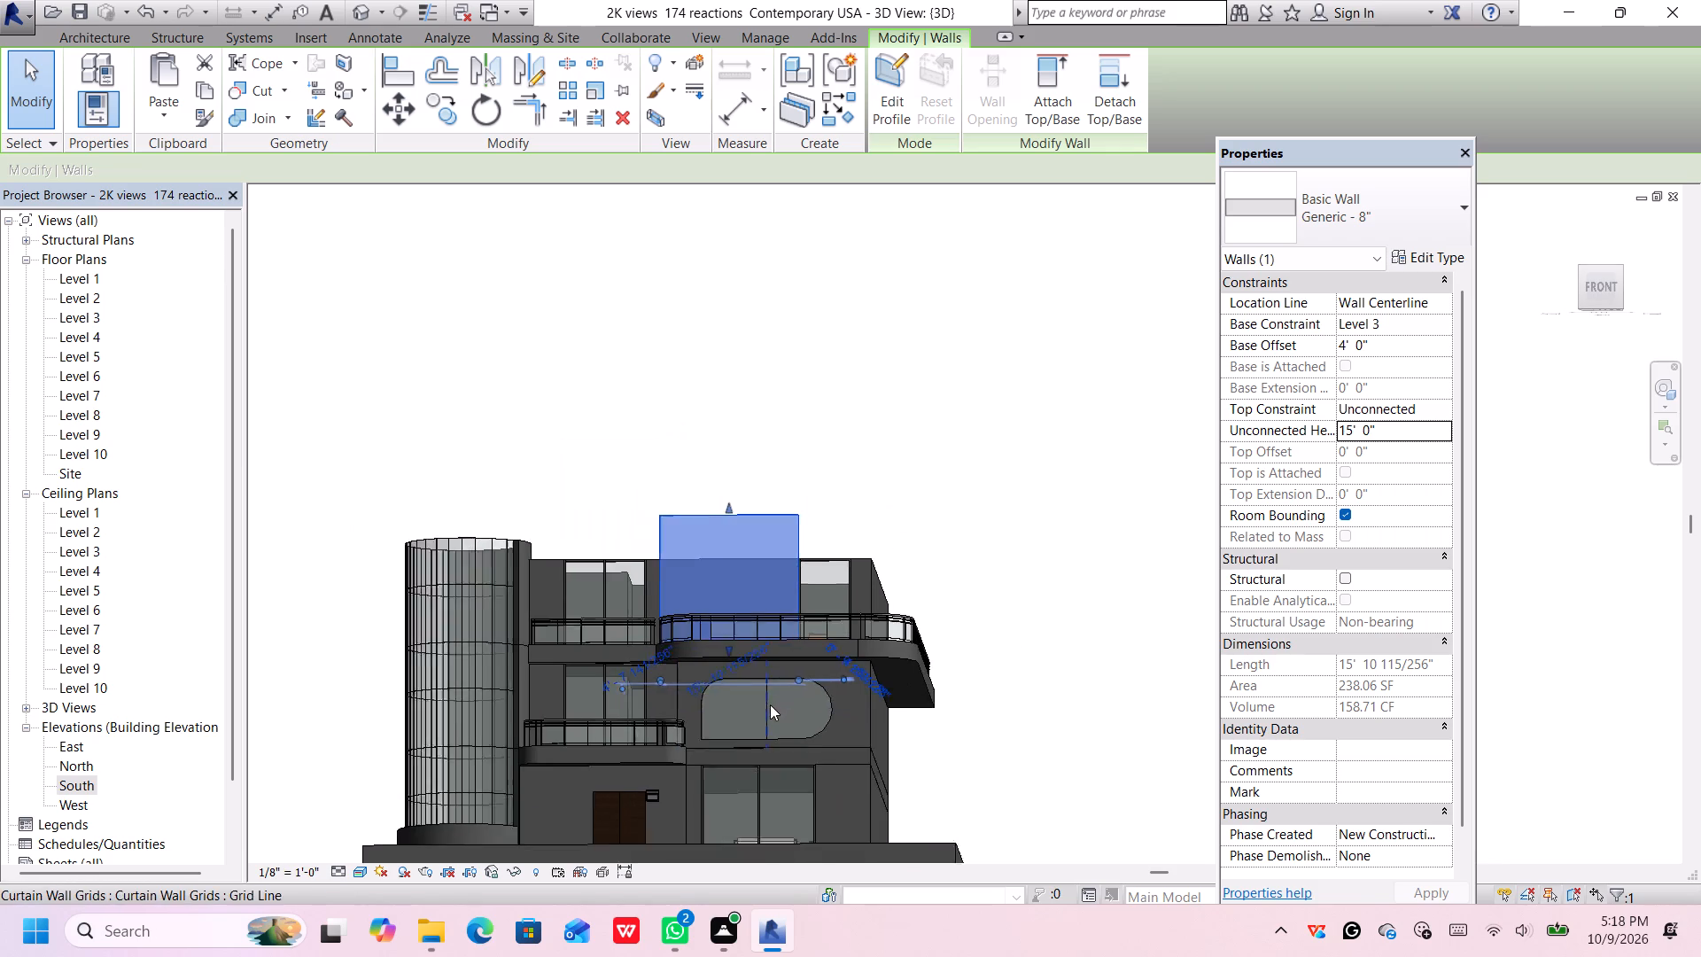
pyautogui.scroll(-1, 770, 704)
pyautogui.moveTo(724, 747); pyautogui.dragTo(745, 564, button='middle')
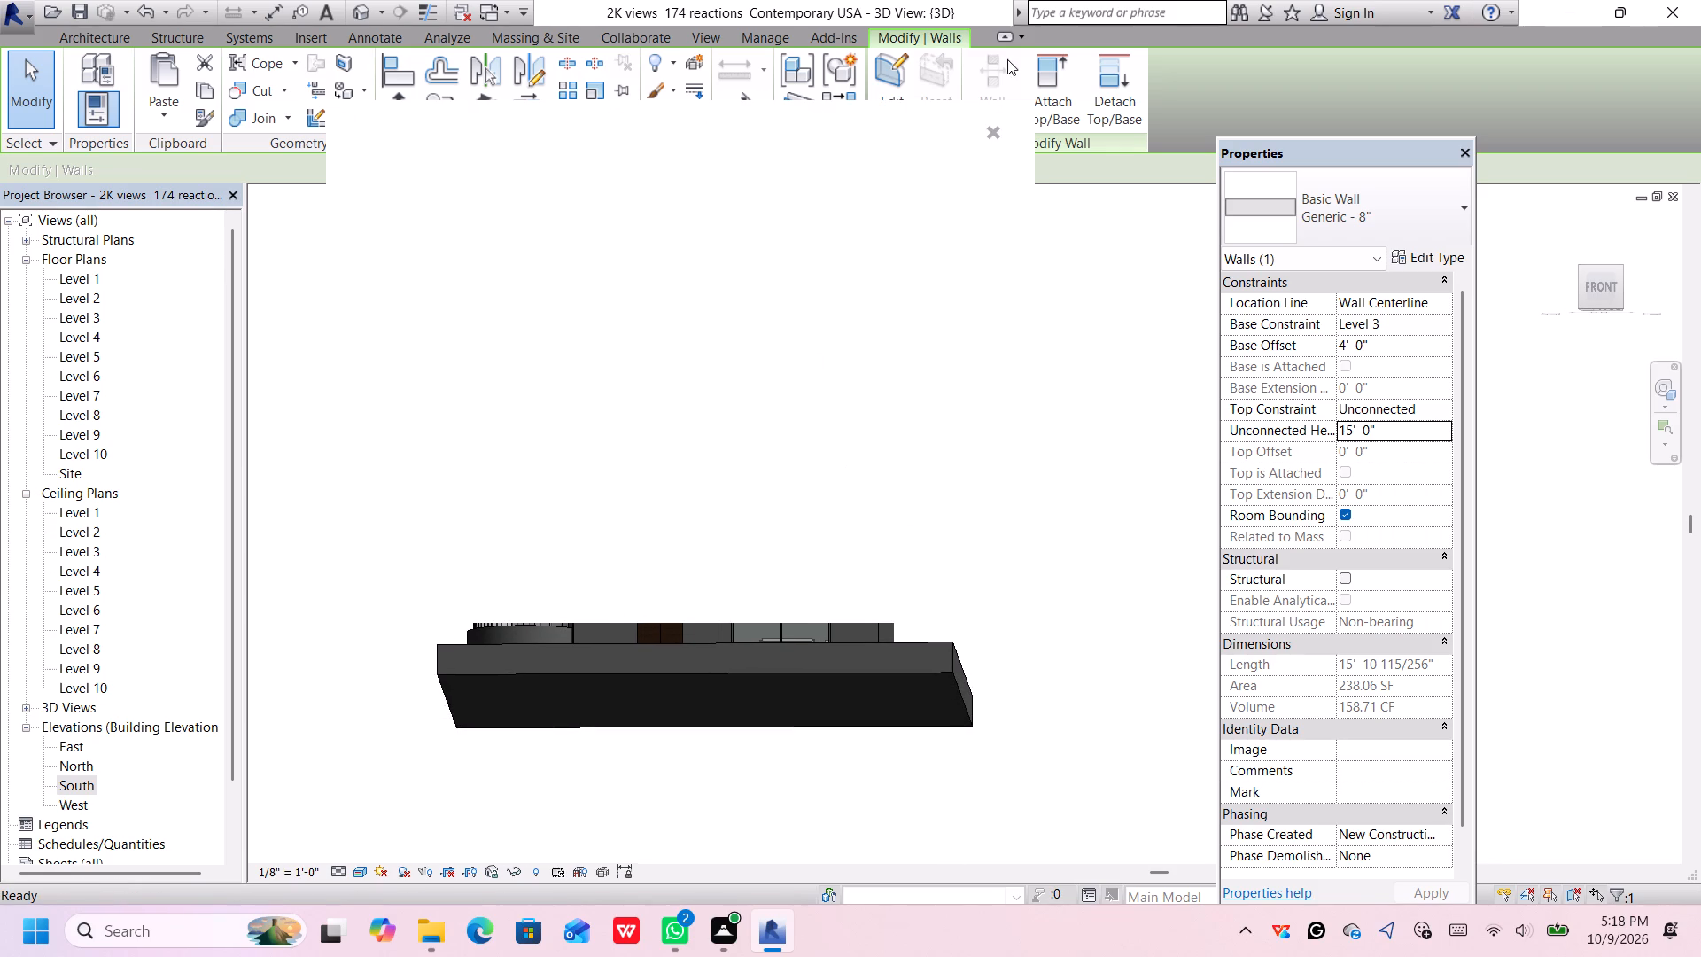
pyautogui.click(988, 126)
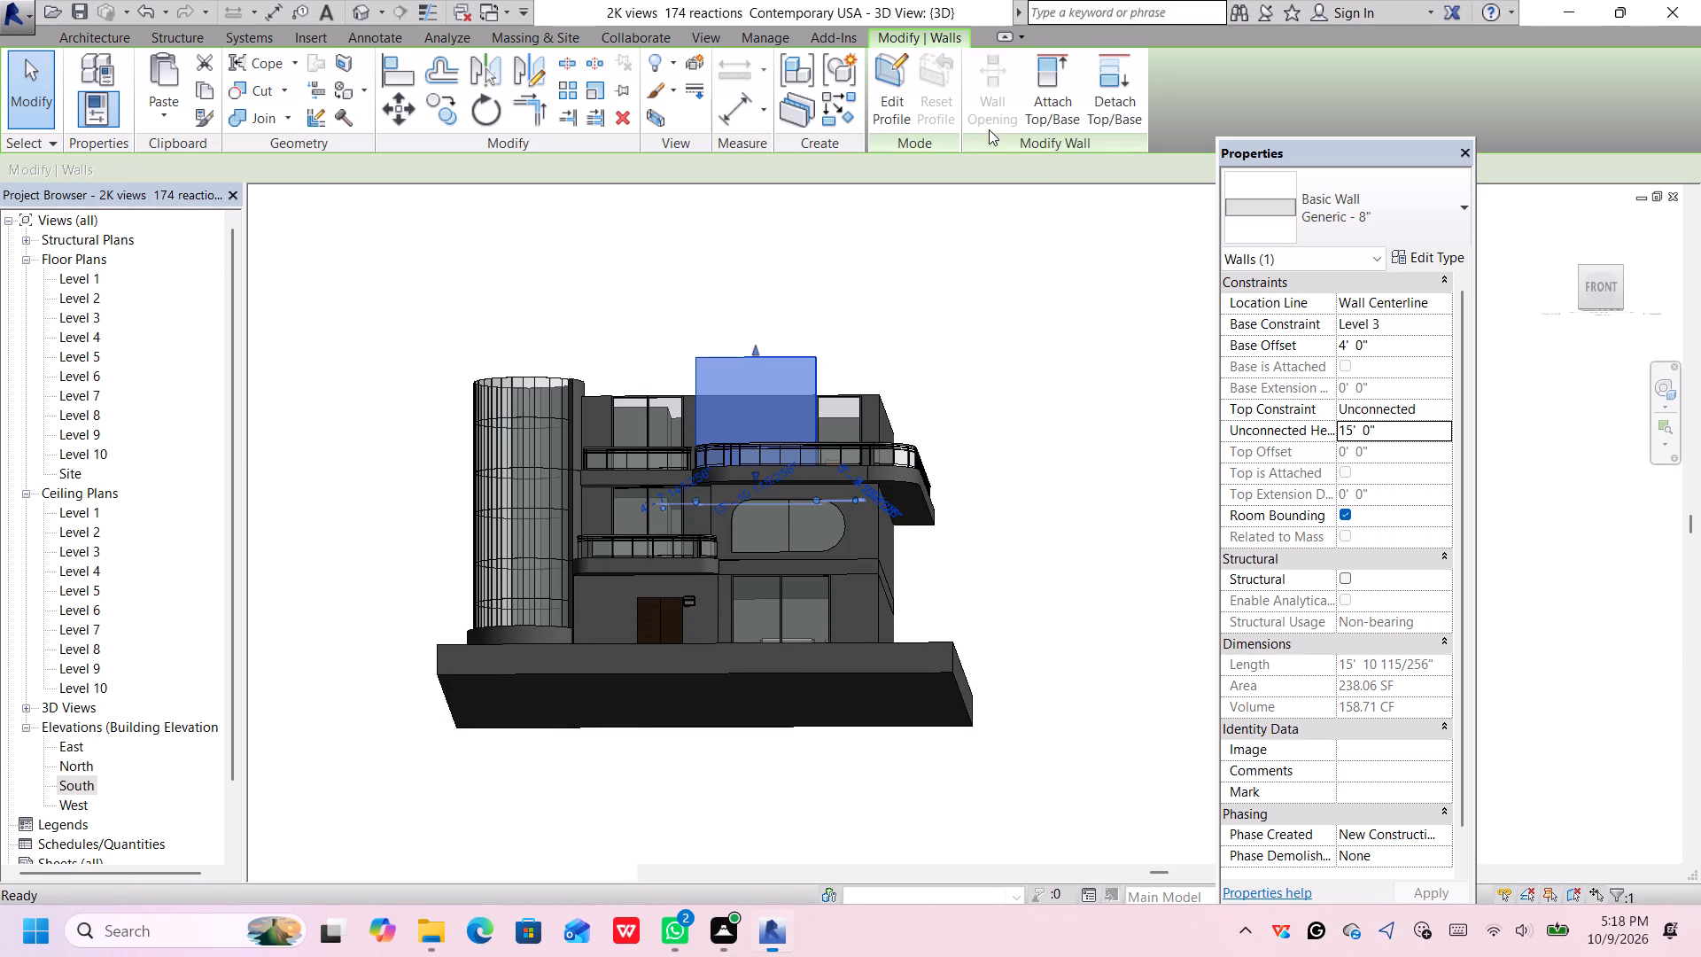
pyautogui.moveTo(990, 295); pyautogui.dragTo(1031, 456, button='middle')
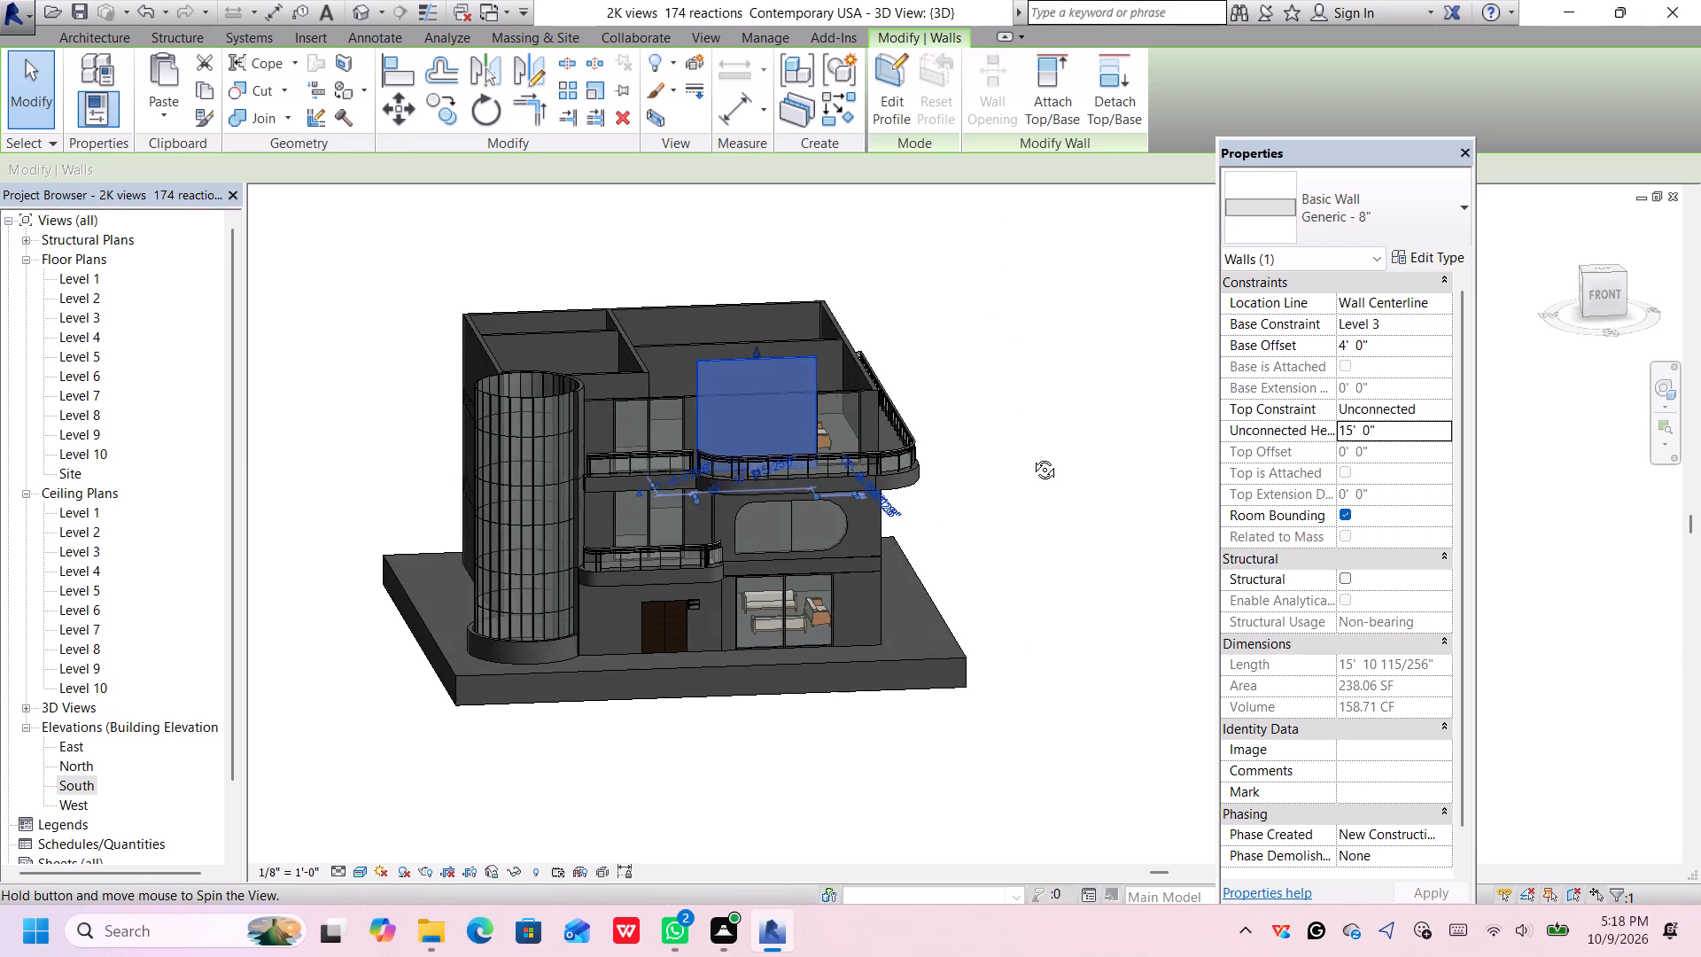
pyautogui.moveTo(1031, 456); pyautogui.dragTo(999, 423, button='middle')
pyautogui.scroll(-1, 999, 424)
pyautogui.scroll(1, 999, 424)
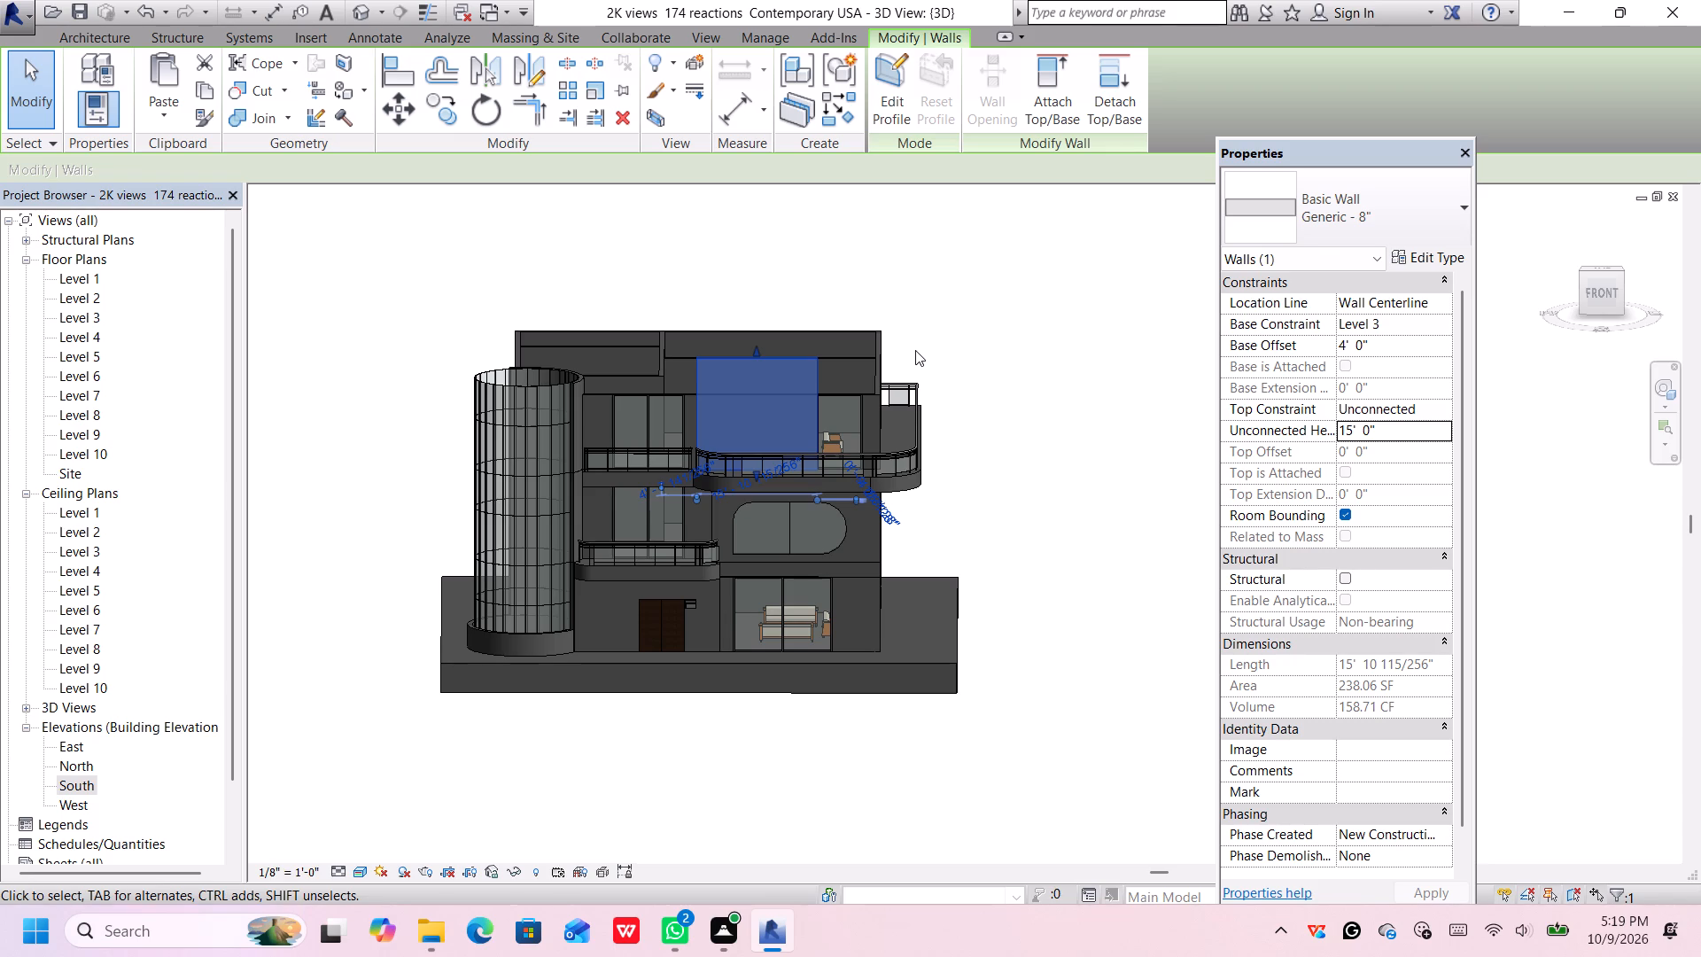
pyautogui.click(937, 338)
pyautogui.scroll(-1, 920, 321)
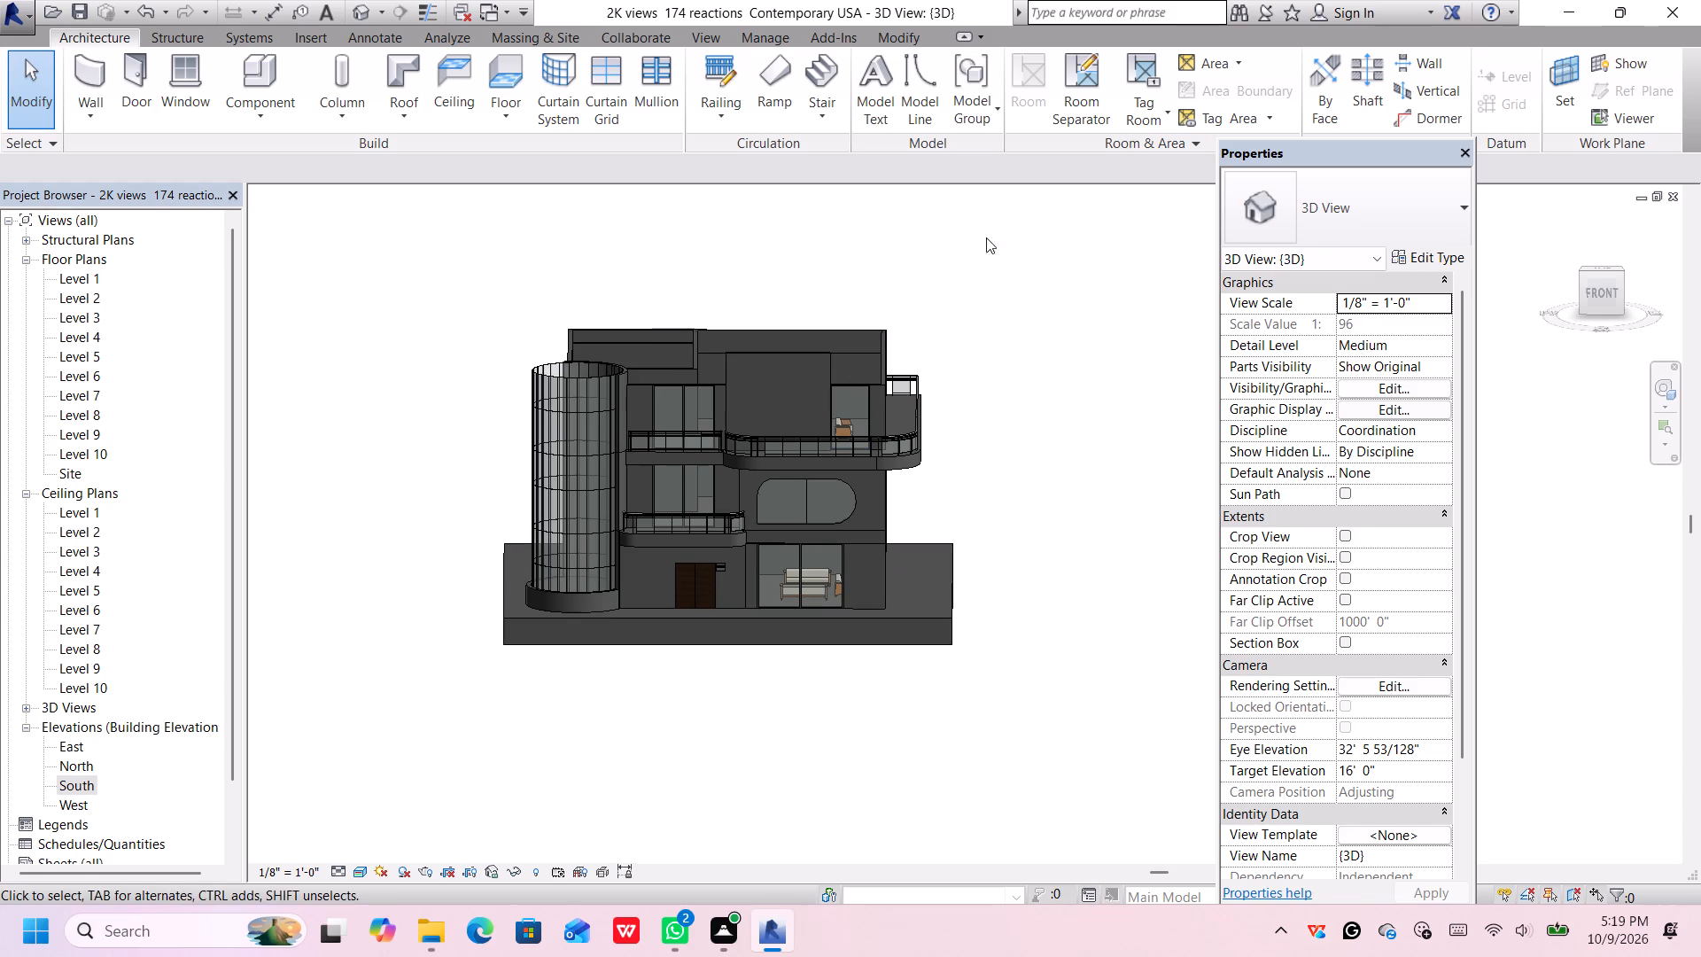
pyautogui.scroll(-1, 925, 309)
pyautogui.scroll(4, 825, 393)
pyautogui.scroll(-1, 805, 392)
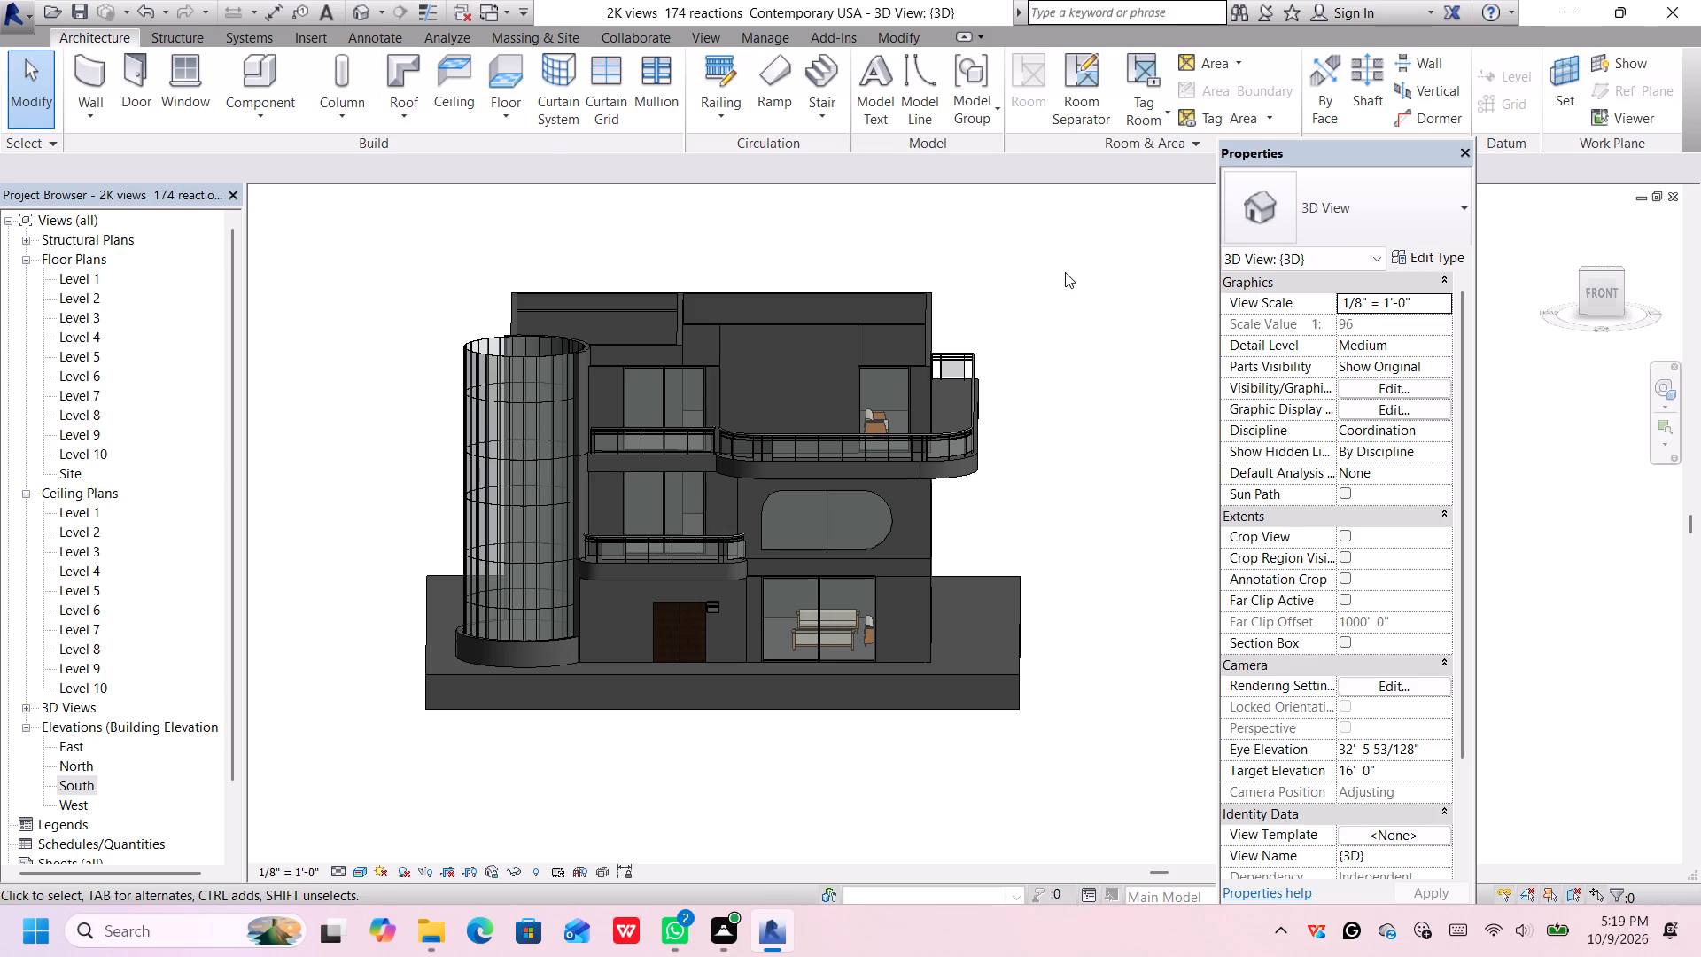
pyautogui.scroll(-1, 1082, 293)
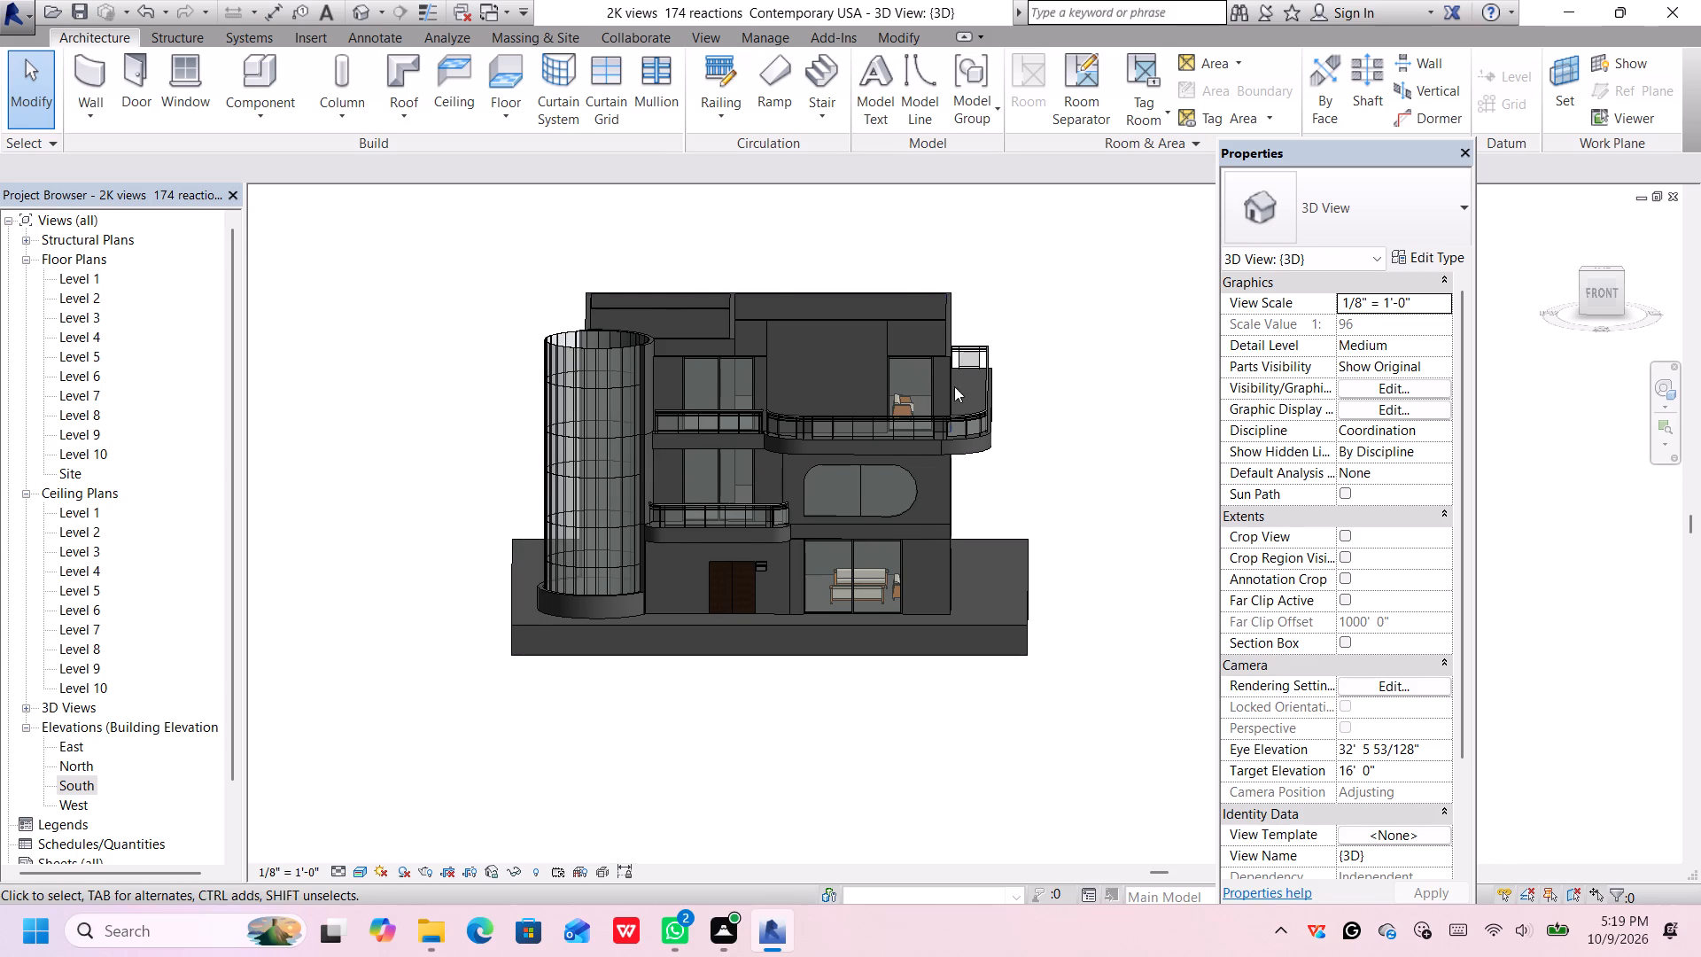
pyautogui.scroll(4, 897, 393)
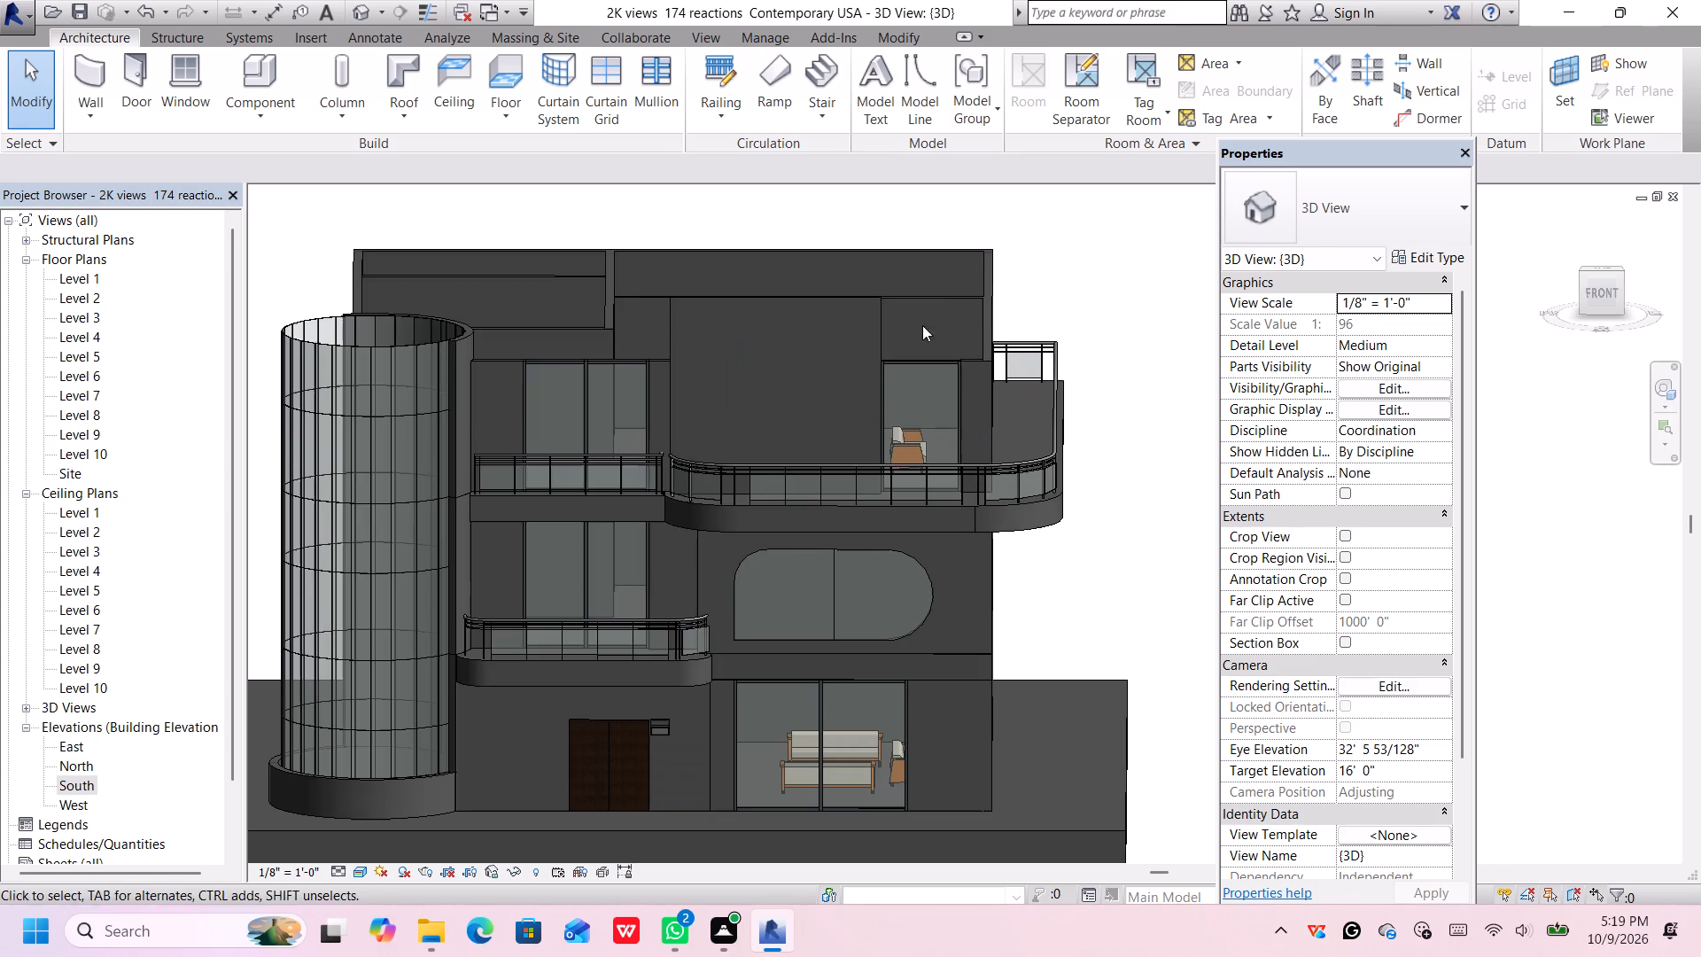
# Open the profile of the outer Generic - 8" wall behind the curved balcony railing for editing, using the Circle tool.
pyautogui.click(830, 302)
pyautogui.click(900, 81)
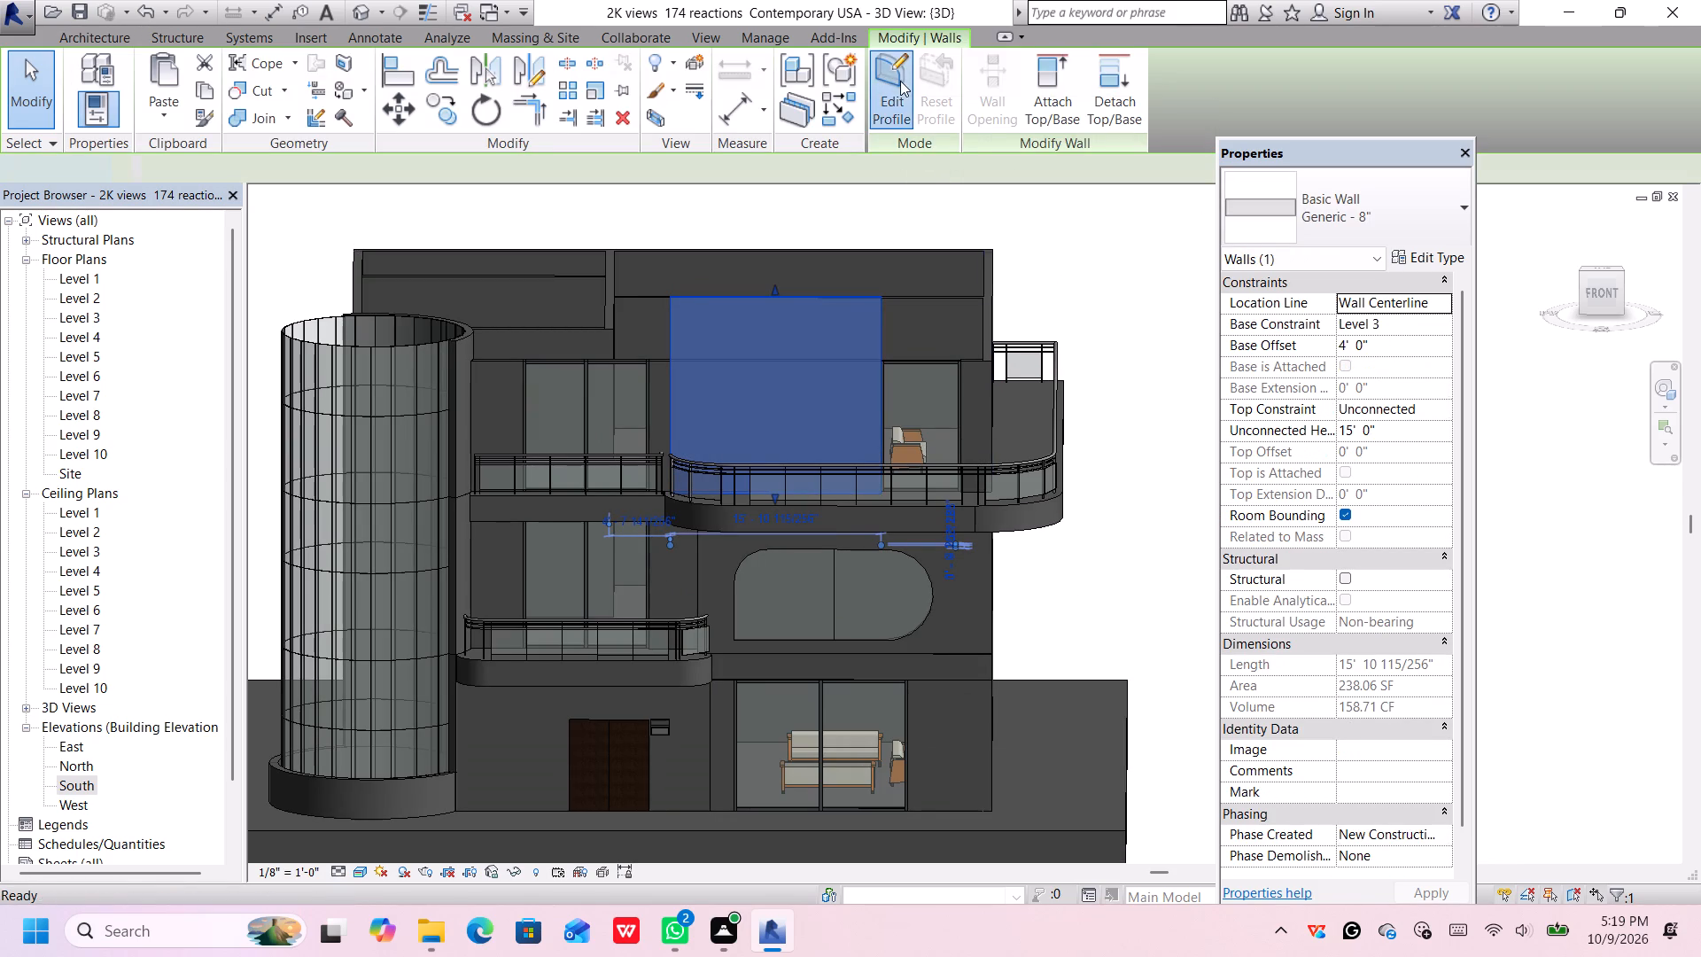
pyautogui.click(1023, 72)
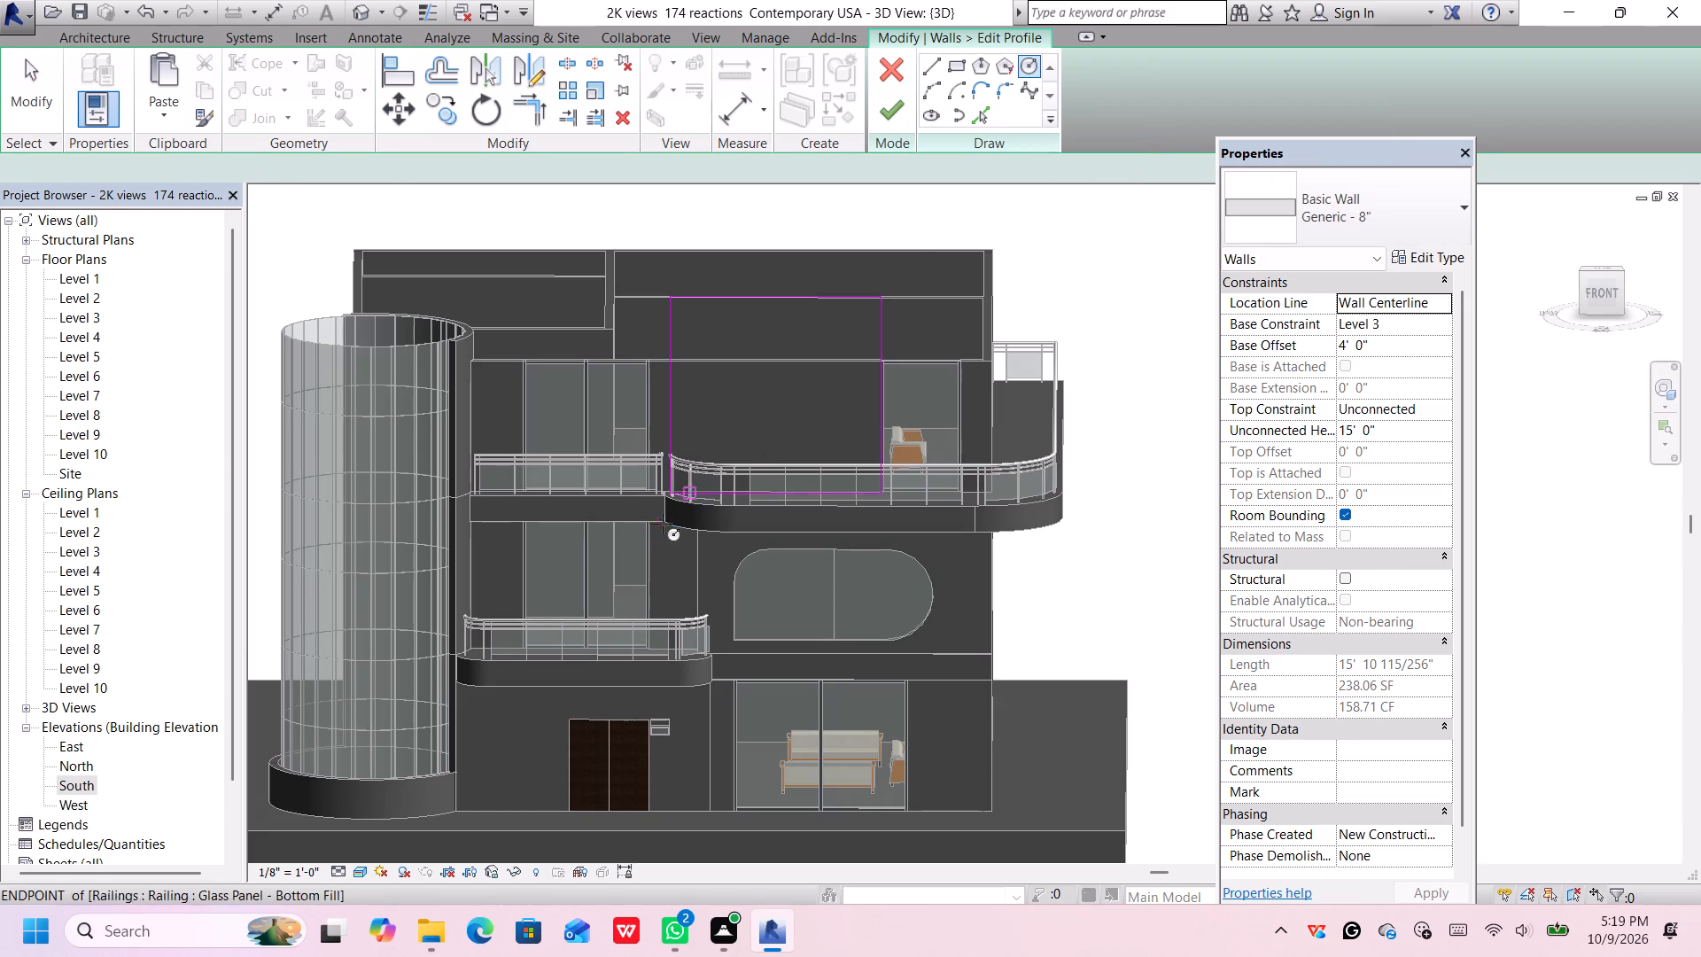
pyautogui.scroll(2, 785, 402)
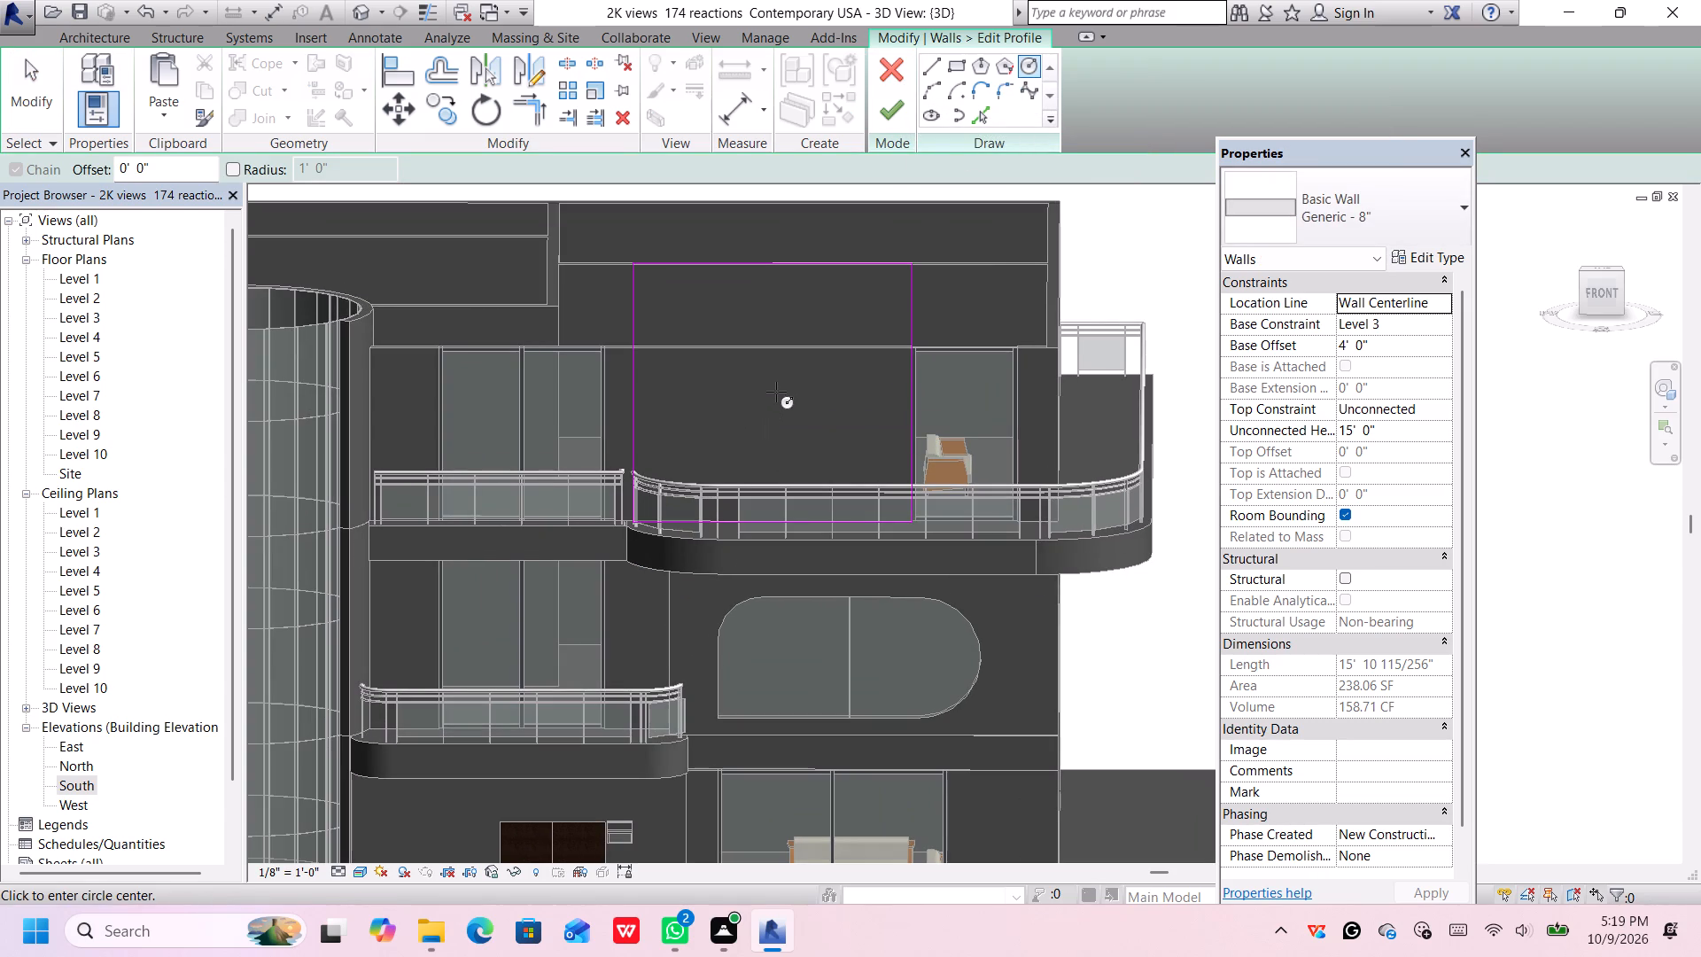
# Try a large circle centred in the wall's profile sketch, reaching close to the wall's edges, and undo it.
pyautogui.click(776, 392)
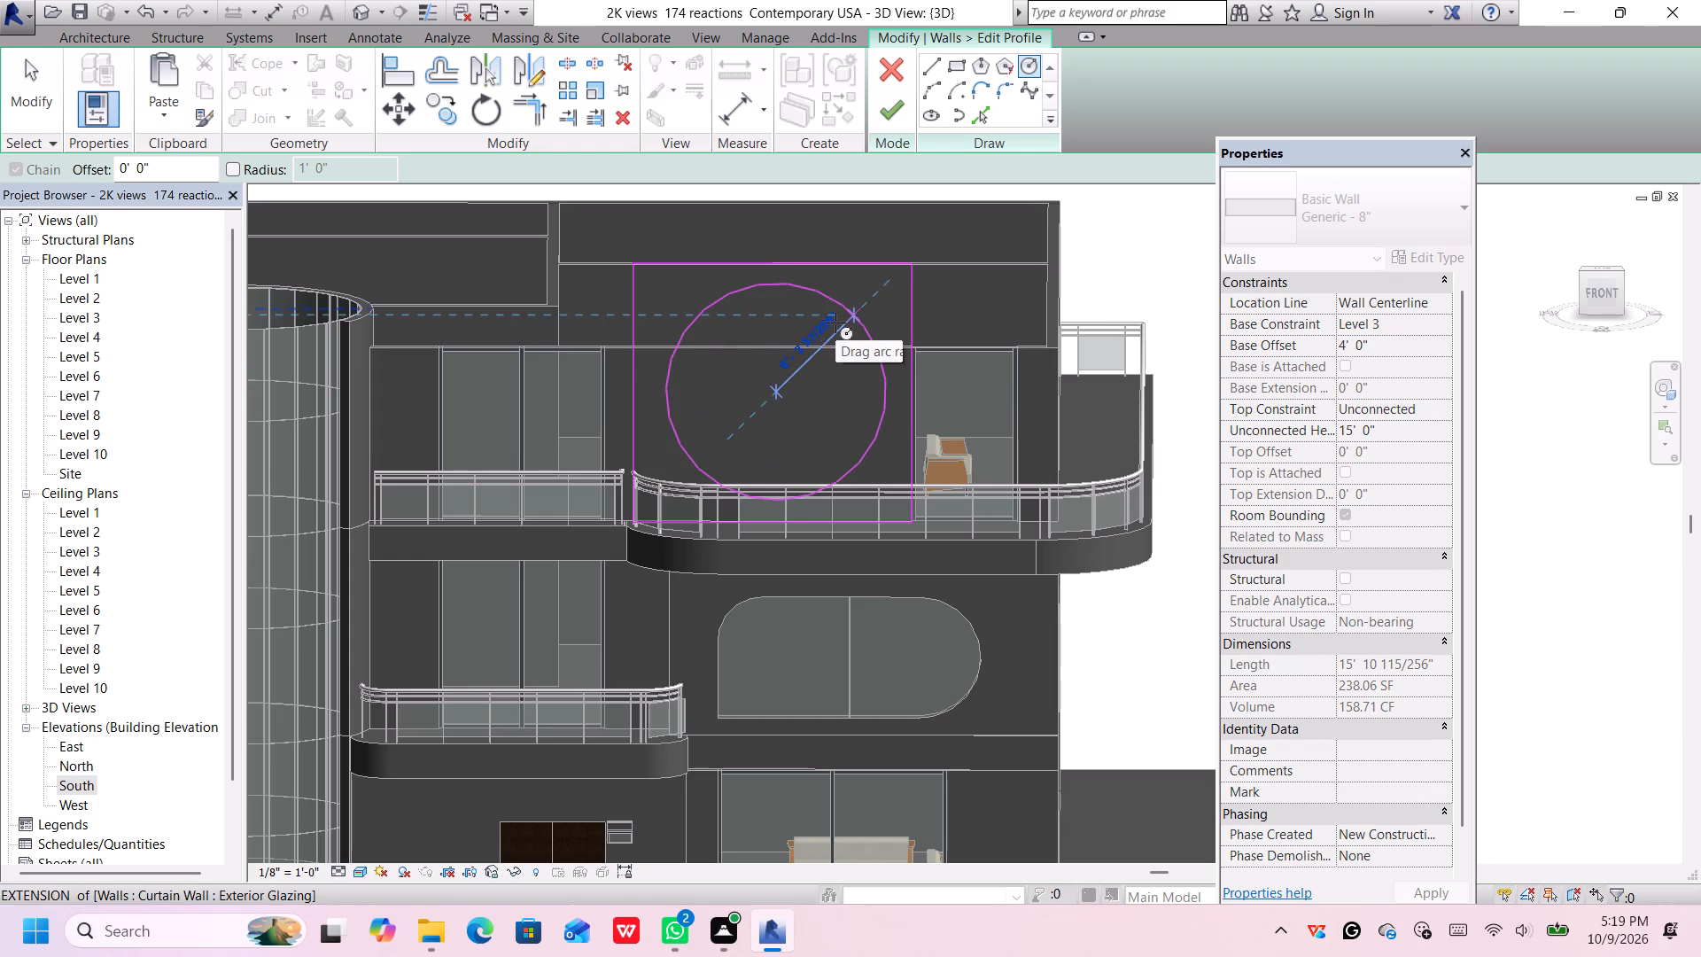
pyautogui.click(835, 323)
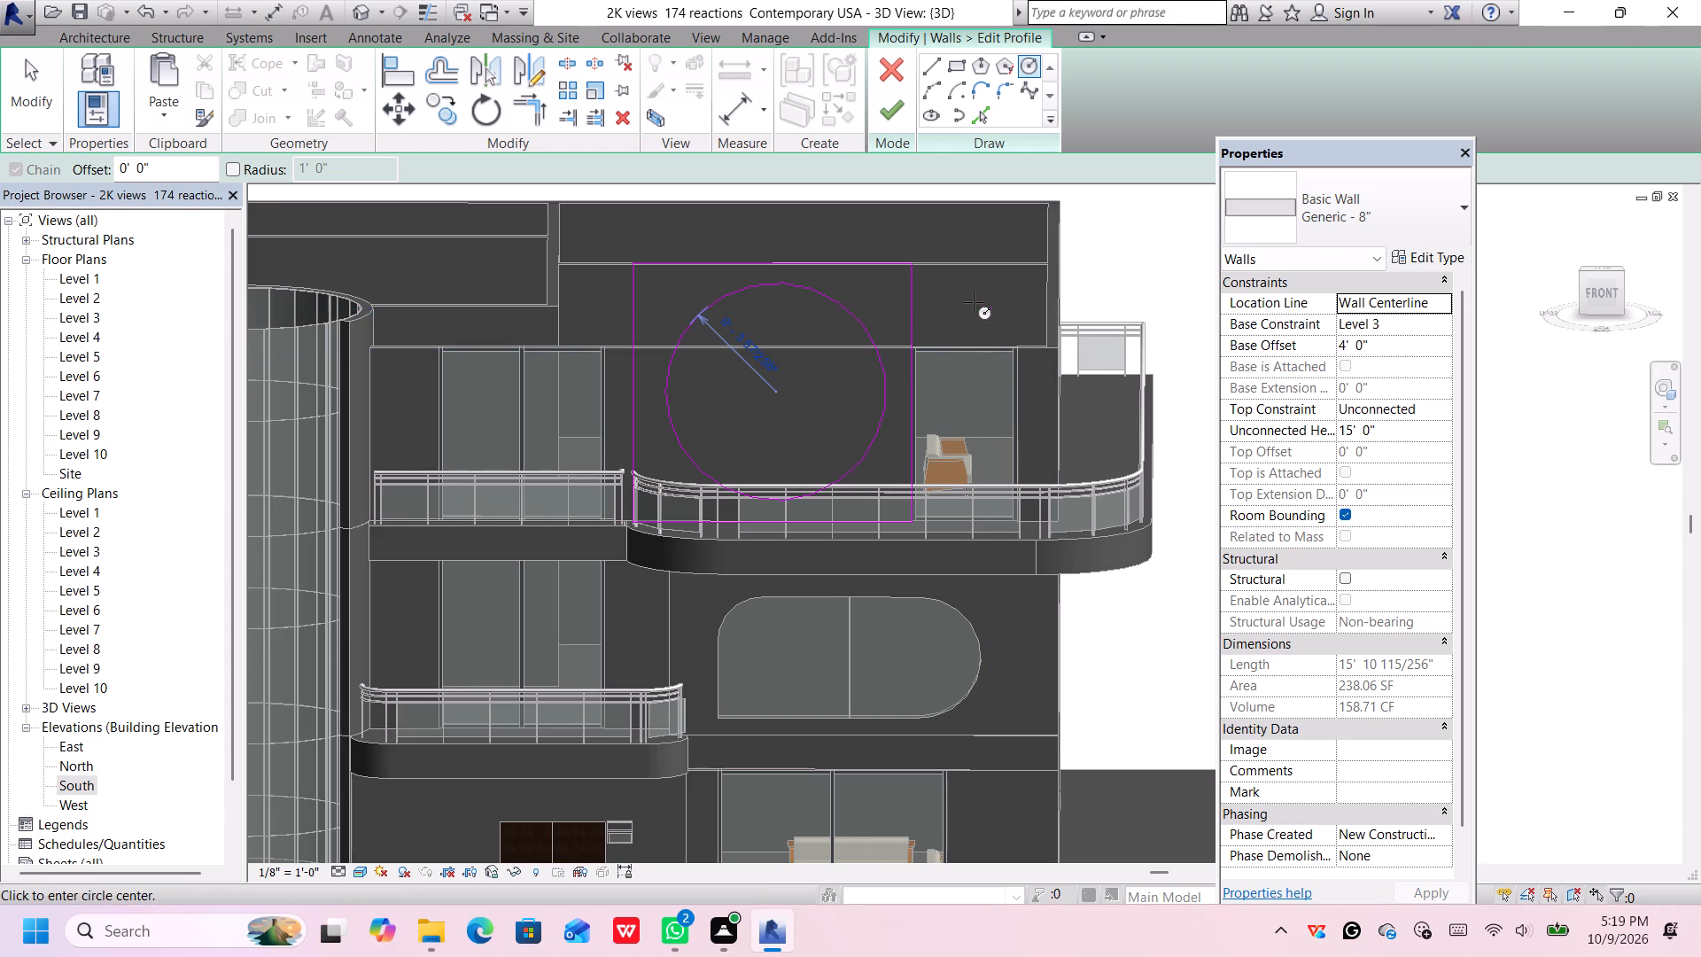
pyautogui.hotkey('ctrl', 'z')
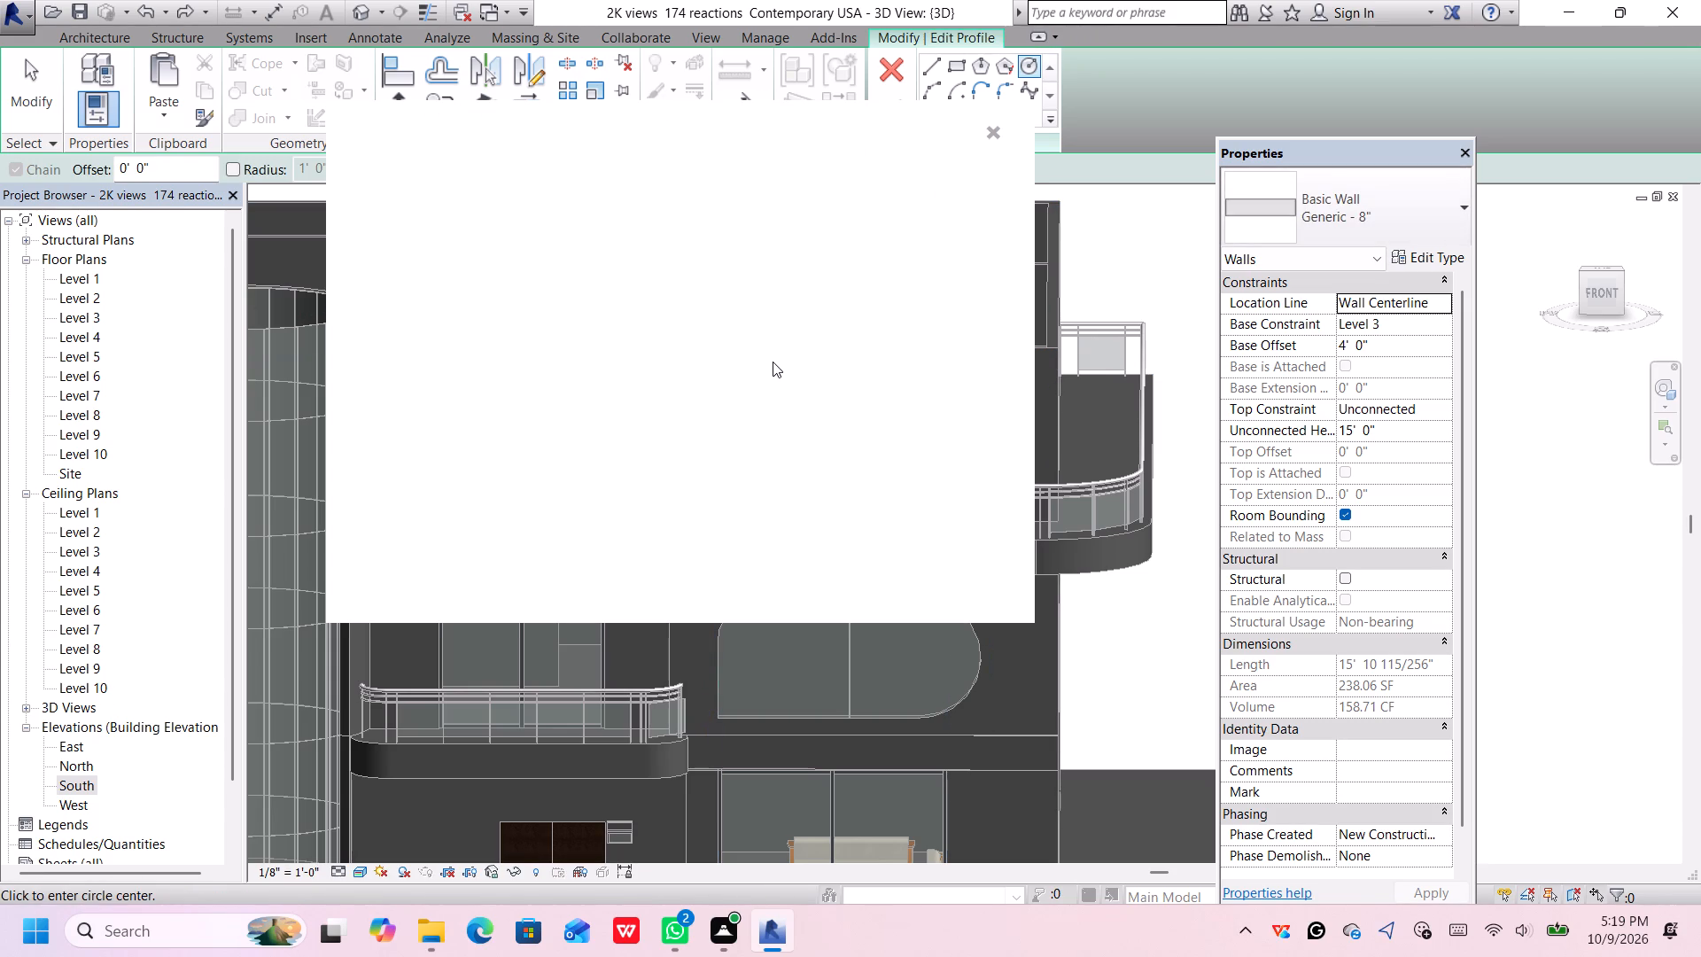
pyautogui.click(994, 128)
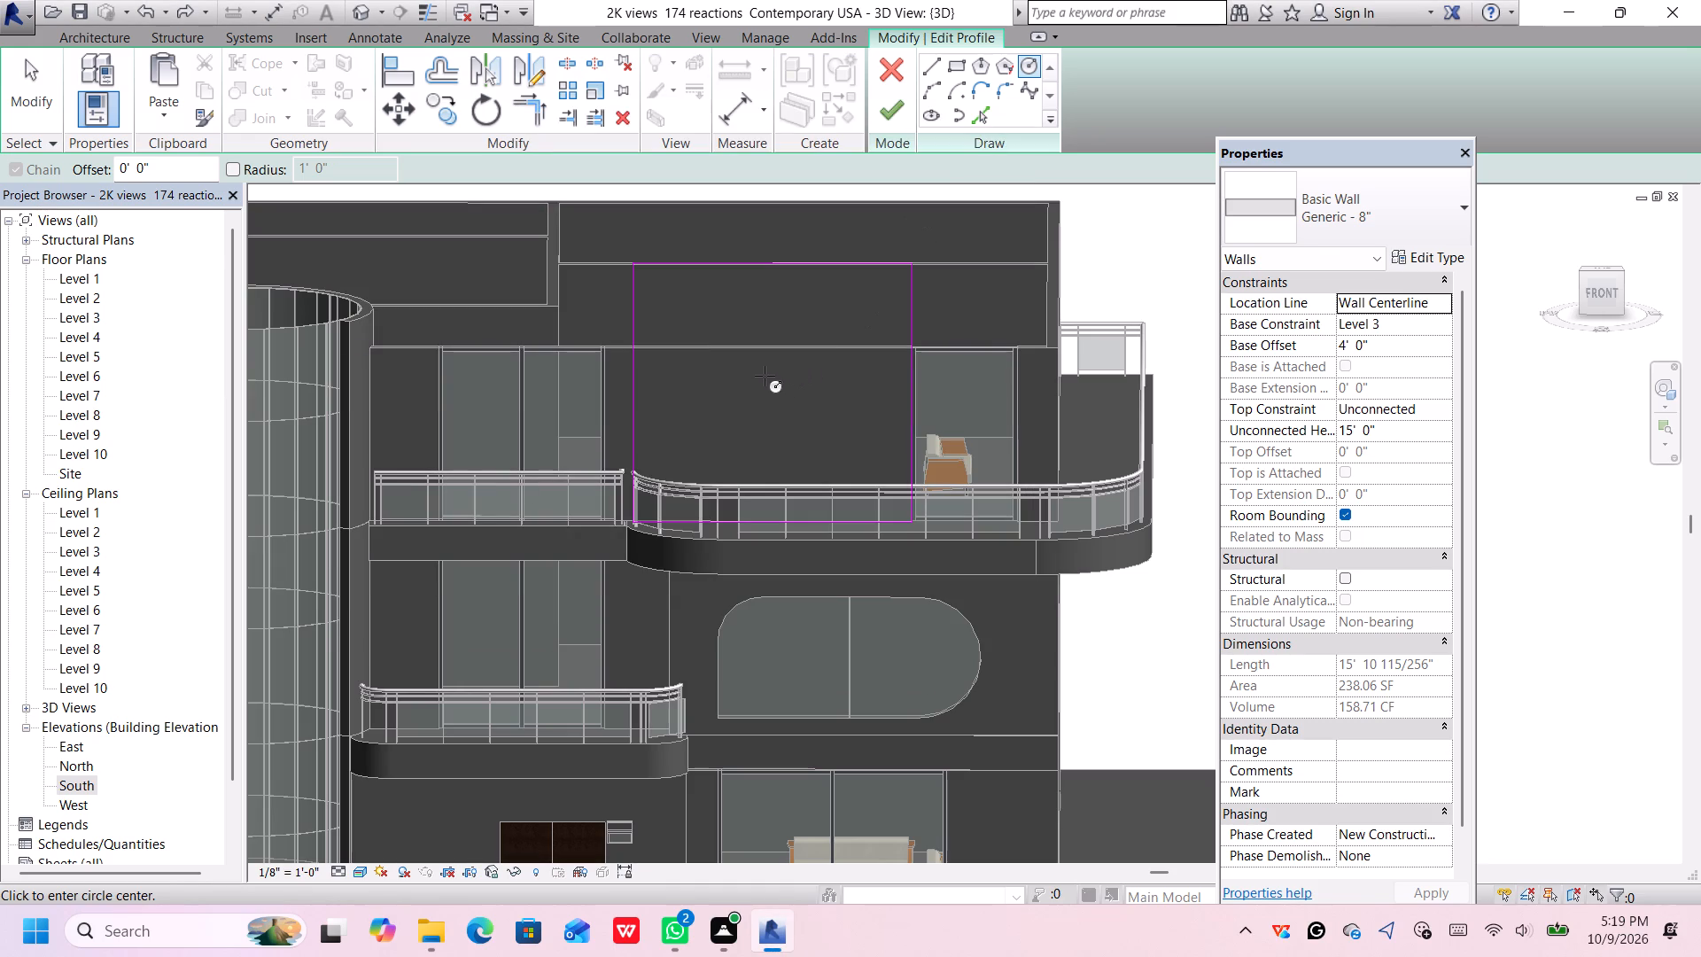
# Sketch a circle of about 4' 6" radius in the upper middle of the wall profile and finish the profile edit.
pyautogui.click(773, 361)
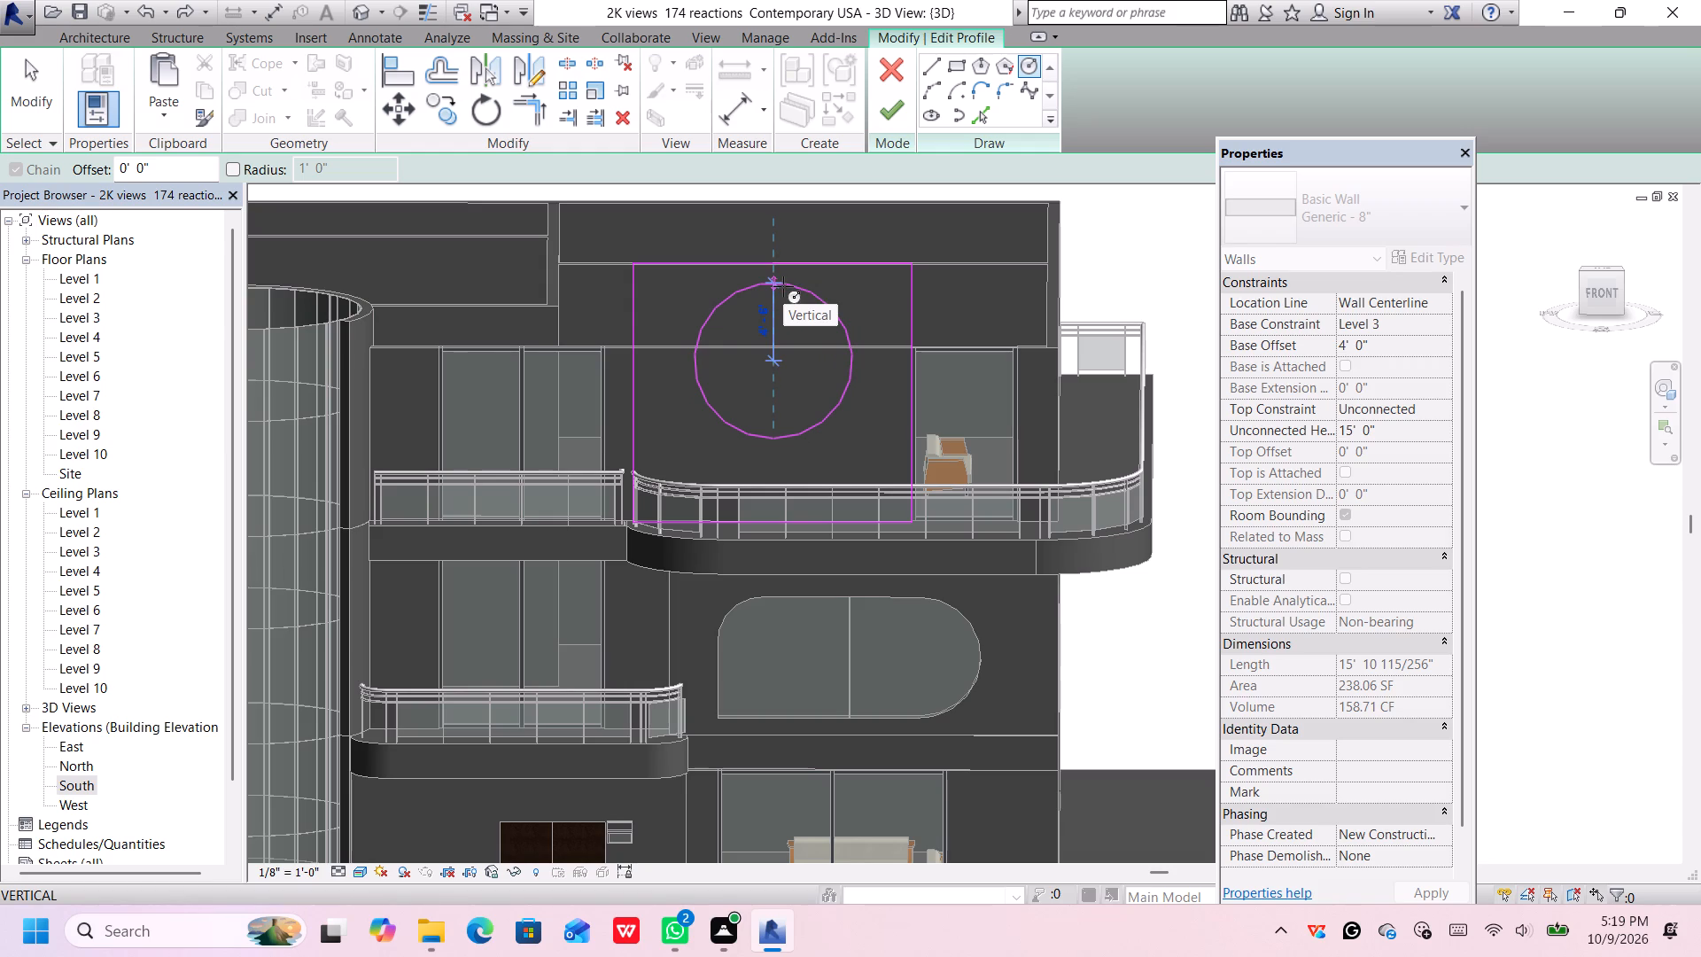
pyautogui.click(783, 286)
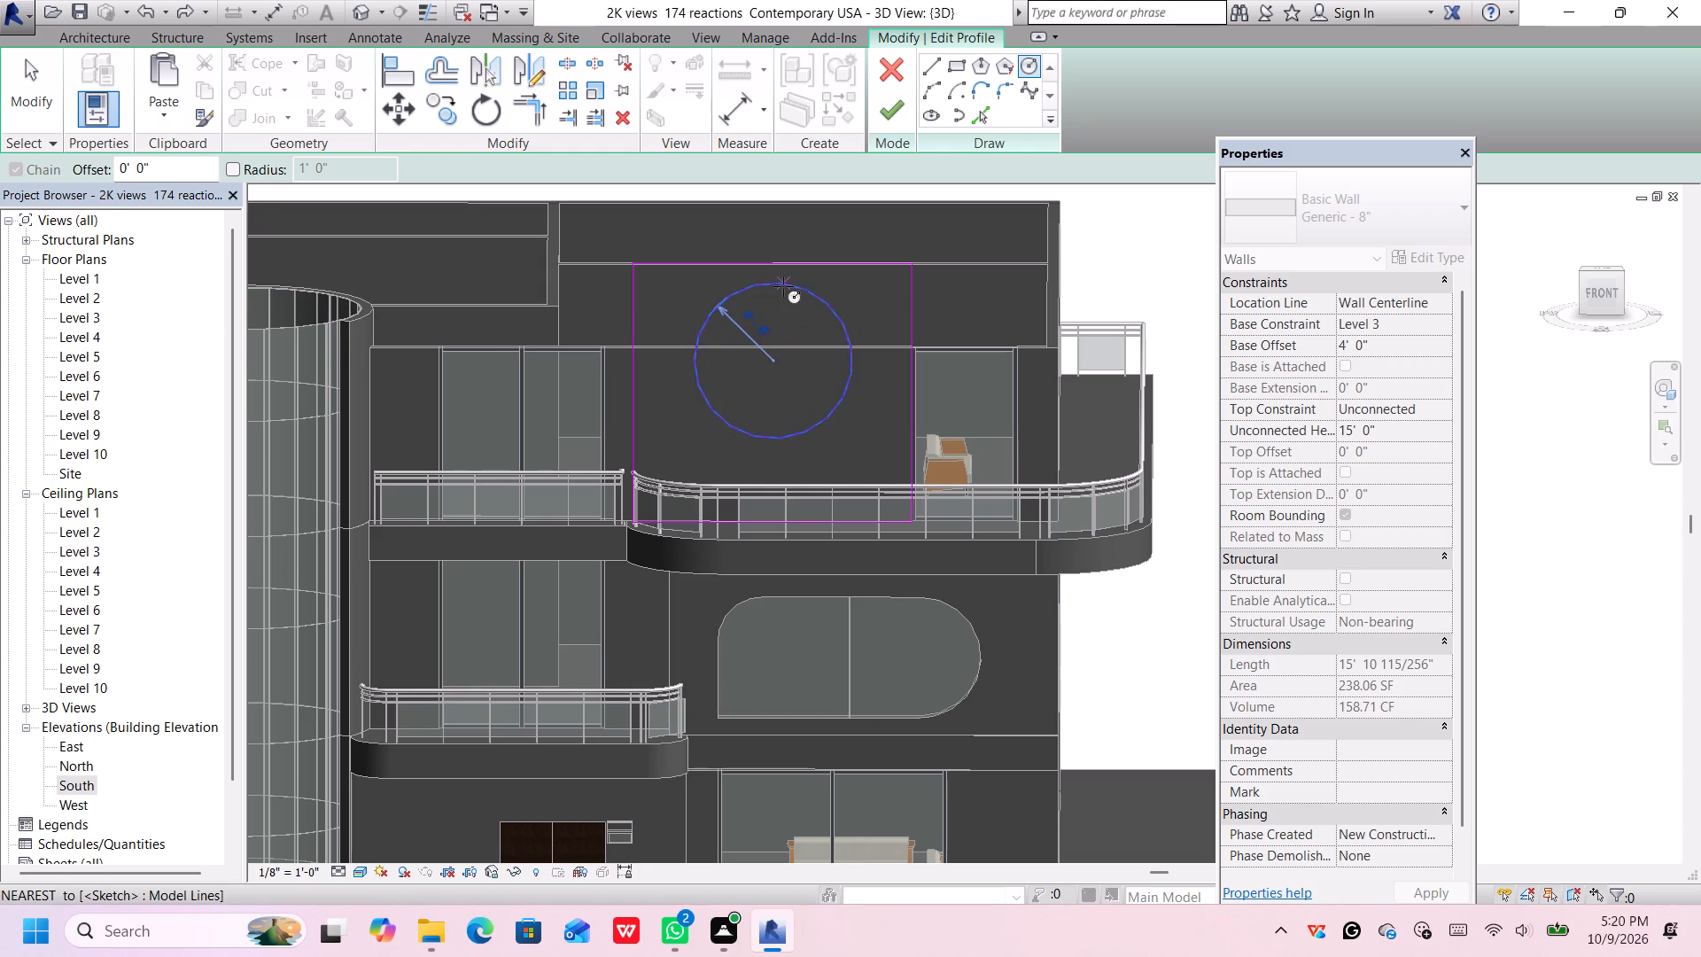
pyautogui.scroll(-2, 1133, 295)
pyautogui.scroll(1, 1133, 296)
pyautogui.scroll(-1, 1133, 296)
pyautogui.moveTo(1131, 292); pyautogui.dragTo(1084, 330, button='middle')
pyautogui.click(895, 113)
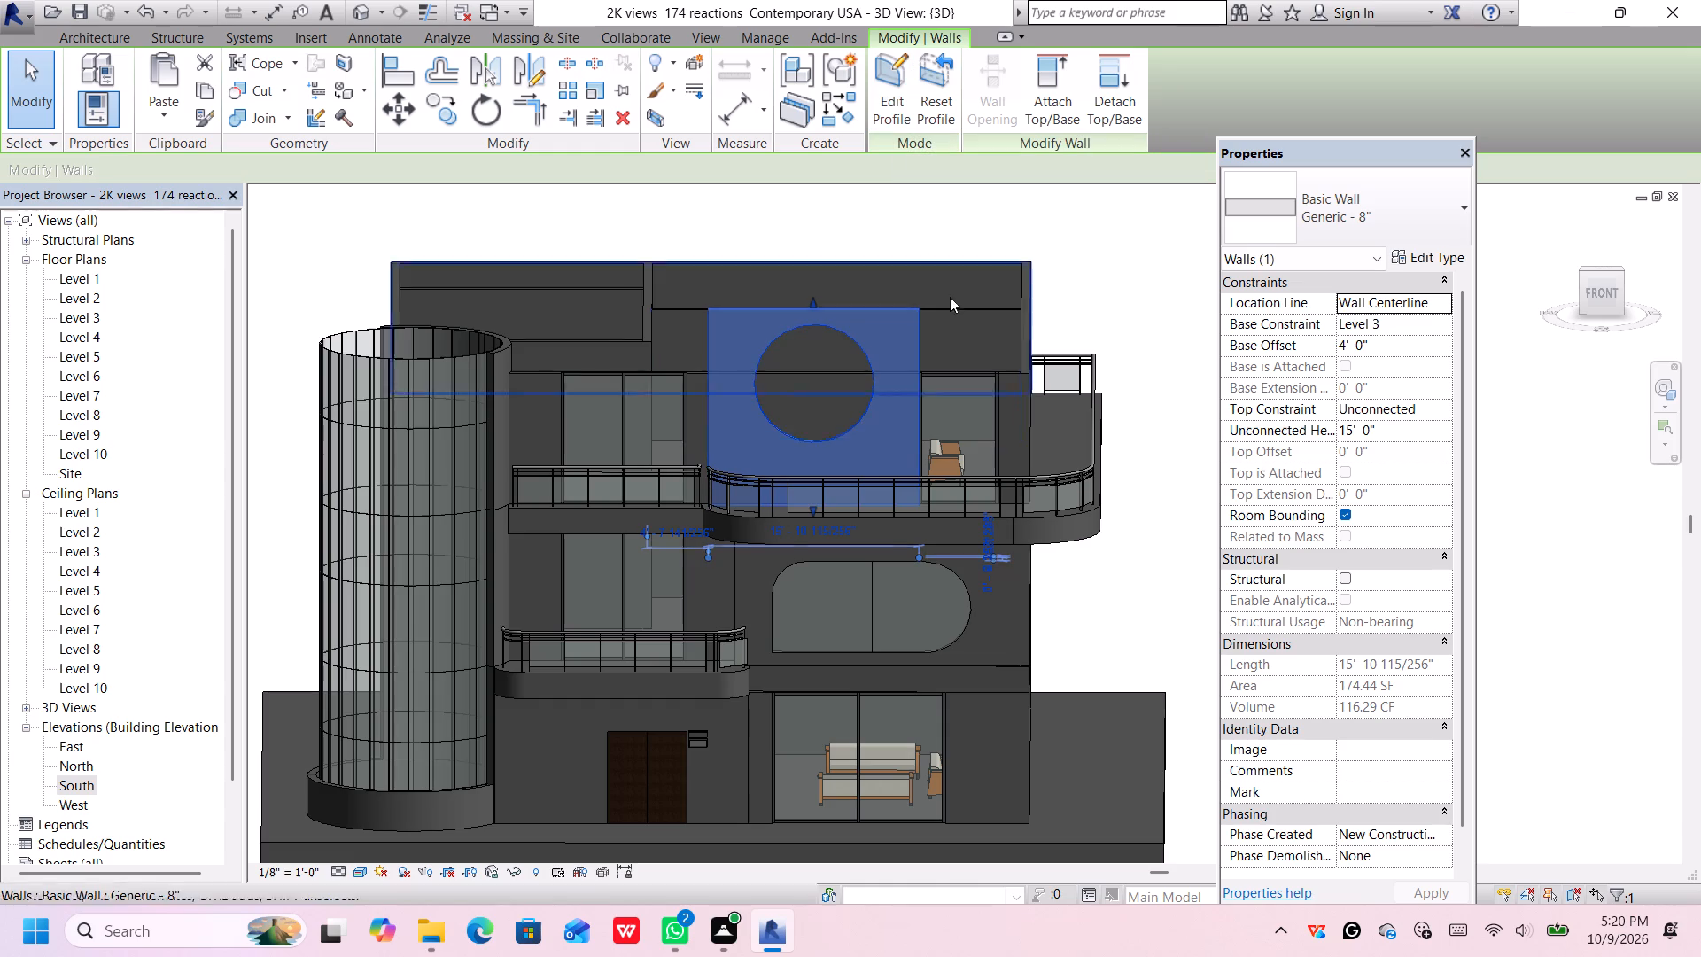
# Examine the outer wall with its circular opening against the whole front facade.
pyautogui.scroll(-1, 1071, 284)
pyautogui.scroll(1, 1071, 284)
pyautogui.scroll(-1, 1071, 284)
pyautogui.moveTo(1074, 280); pyautogui.dragTo(1058, 315, button='middle')
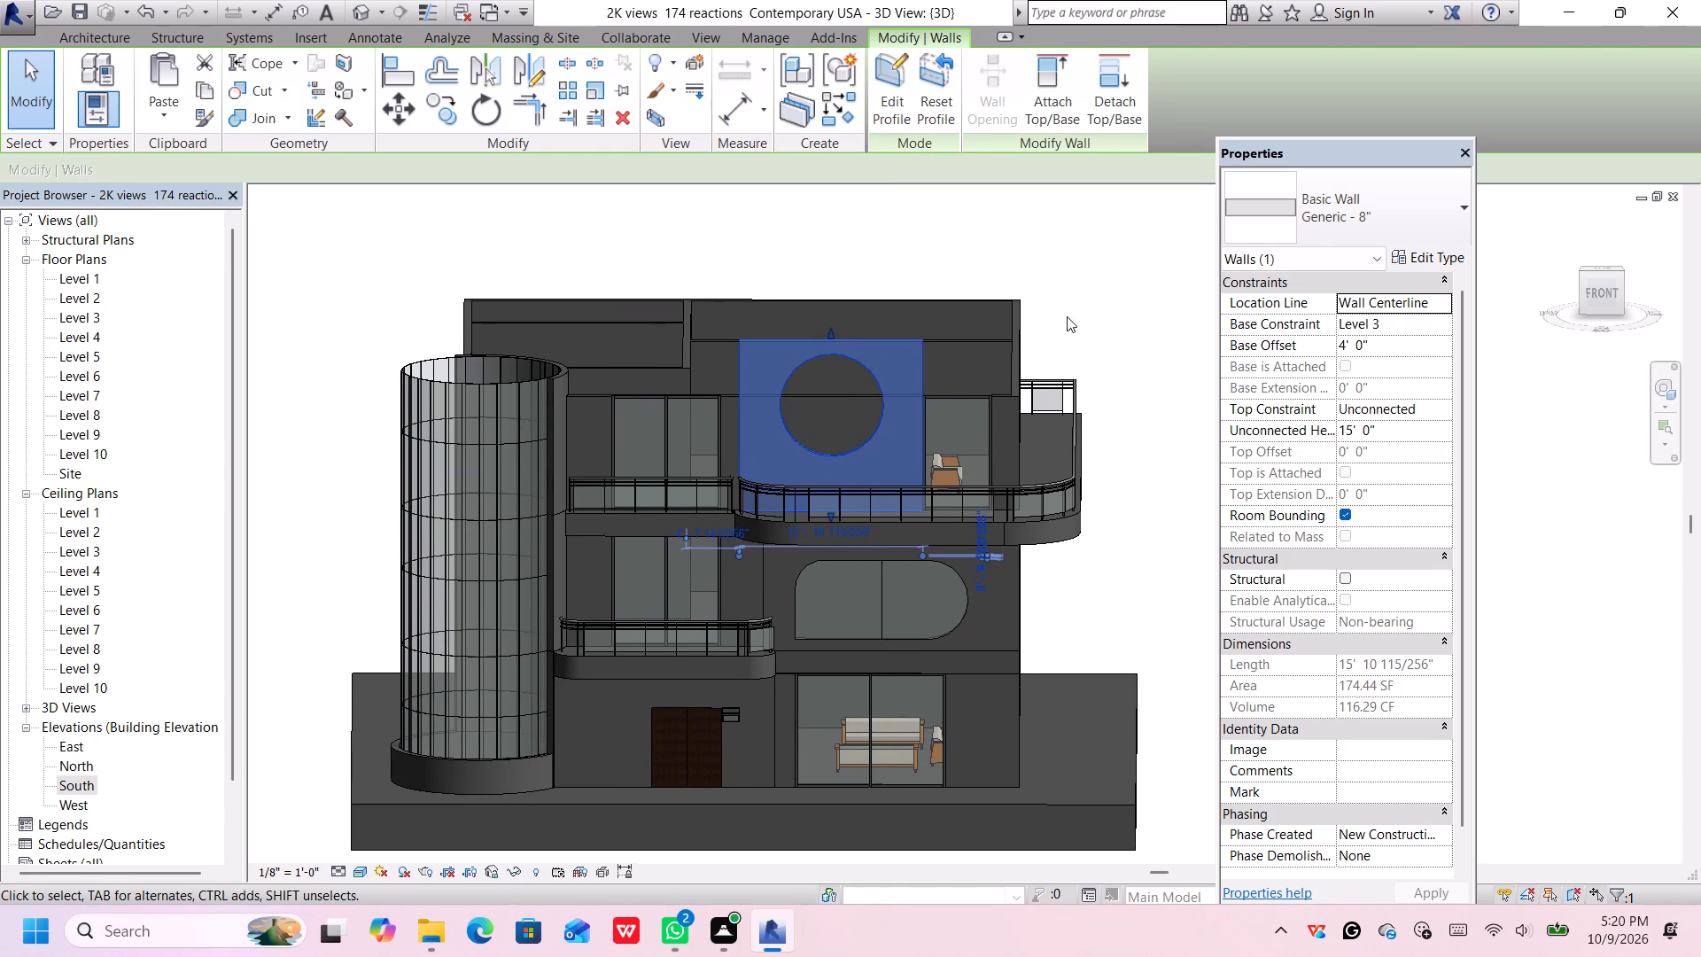
pyautogui.click(1067, 316)
pyautogui.moveTo(1084, 304); pyautogui.dragTo(1055, 331, button='middle')
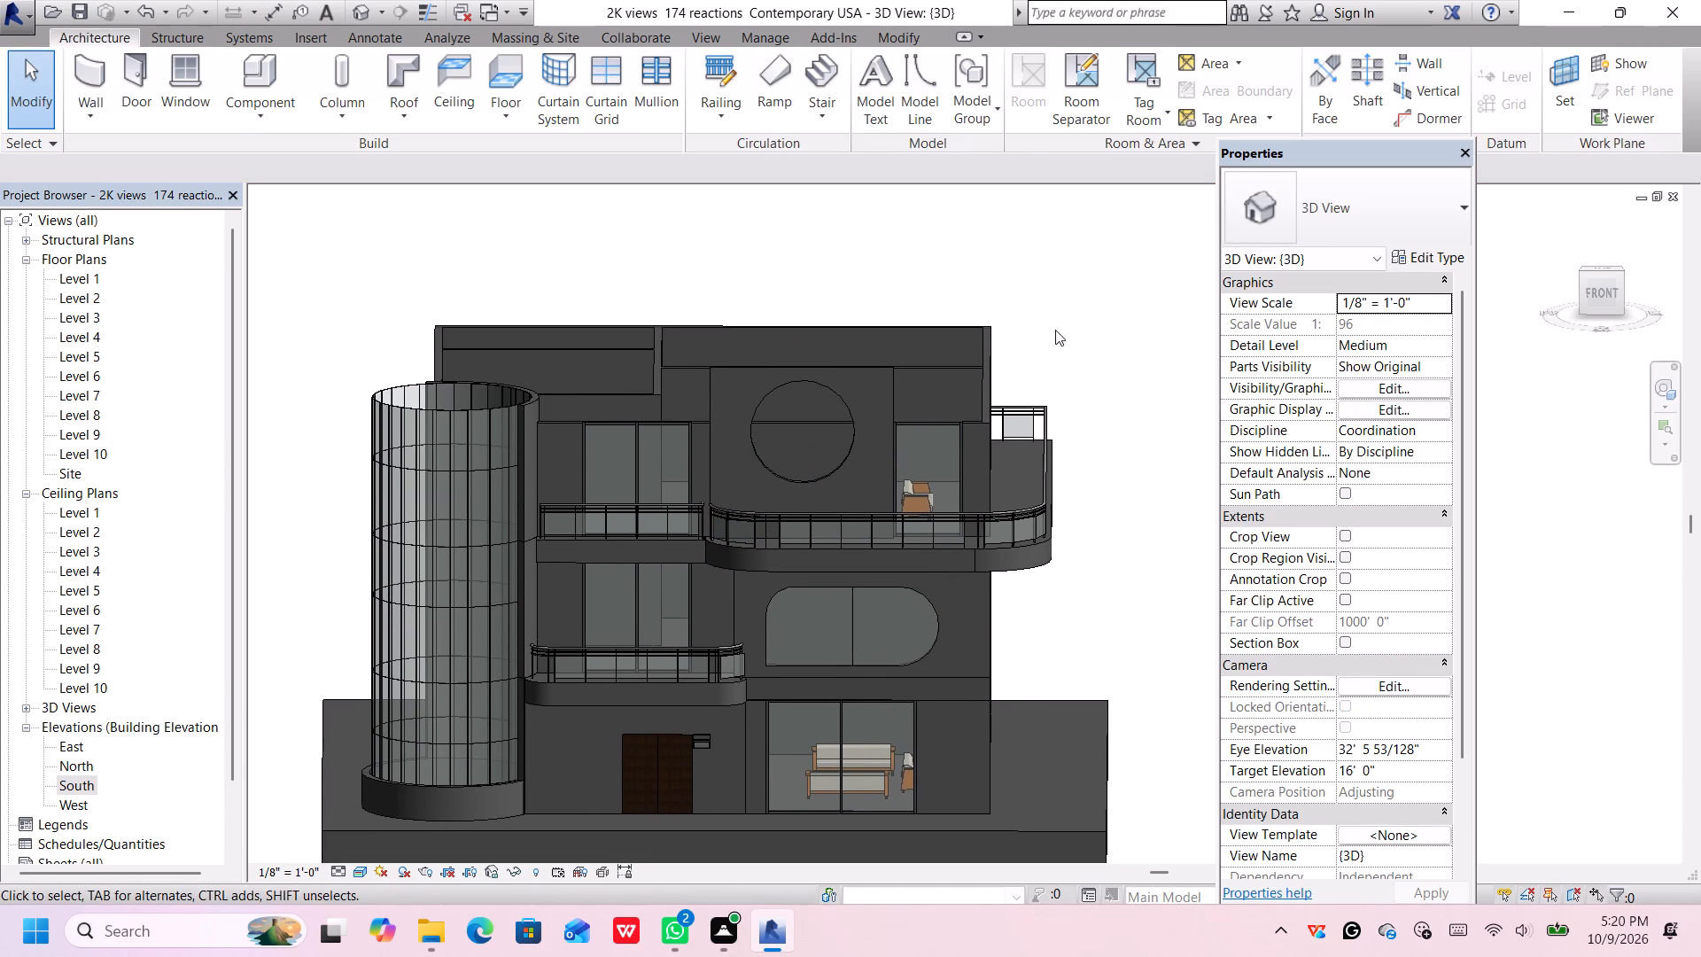
pyautogui.moveTo(1047, 337); pyautogui.dragTo(1040, 289, button='middle')
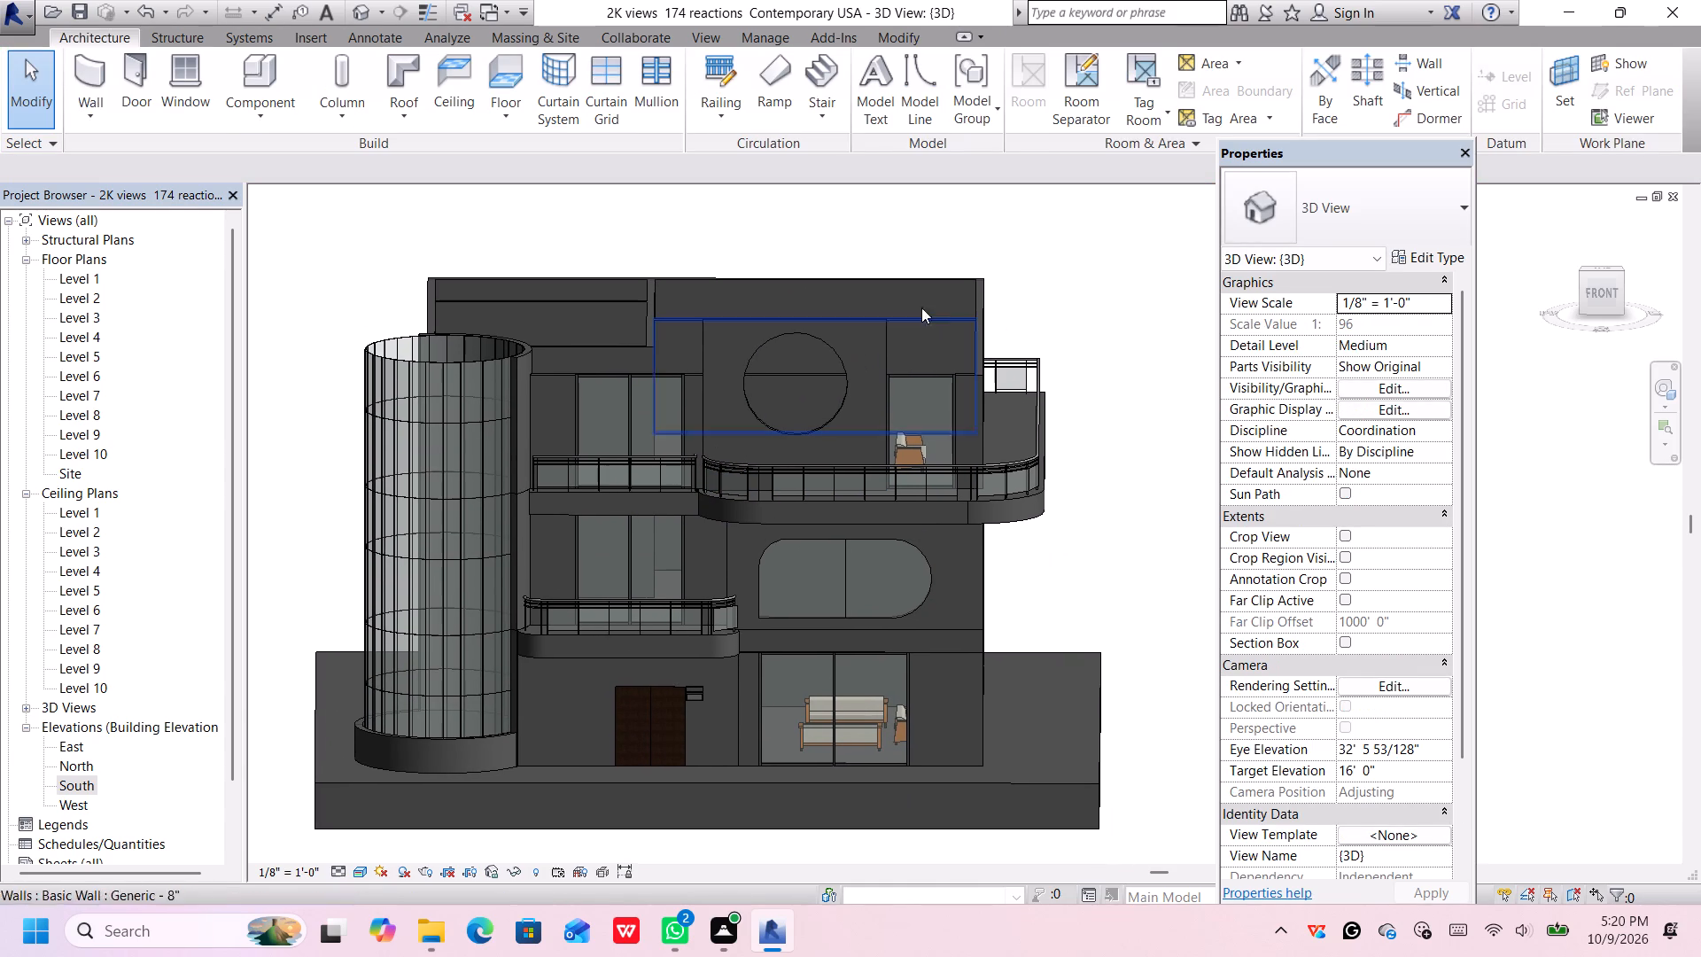
pyautogui.scroll(-1, 1028, 273)
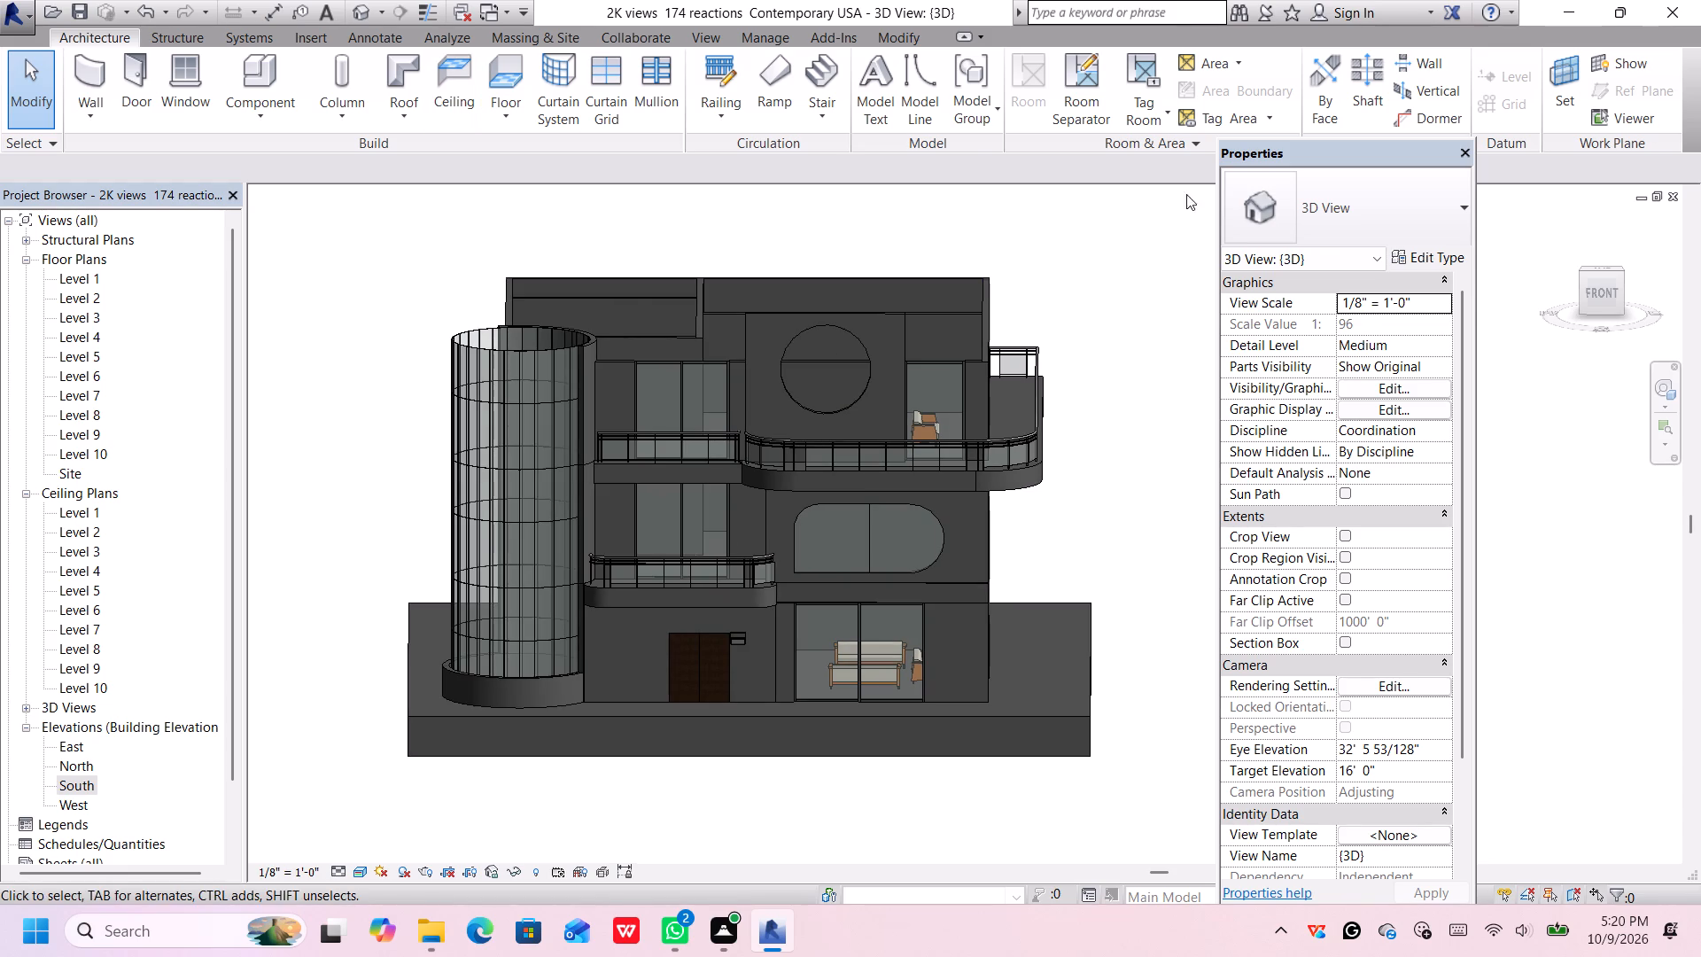
# From the top view, start a new Generic - 2' floor on Level 4 with a height offset of 4'.
pyautogui.click(1601, 271)
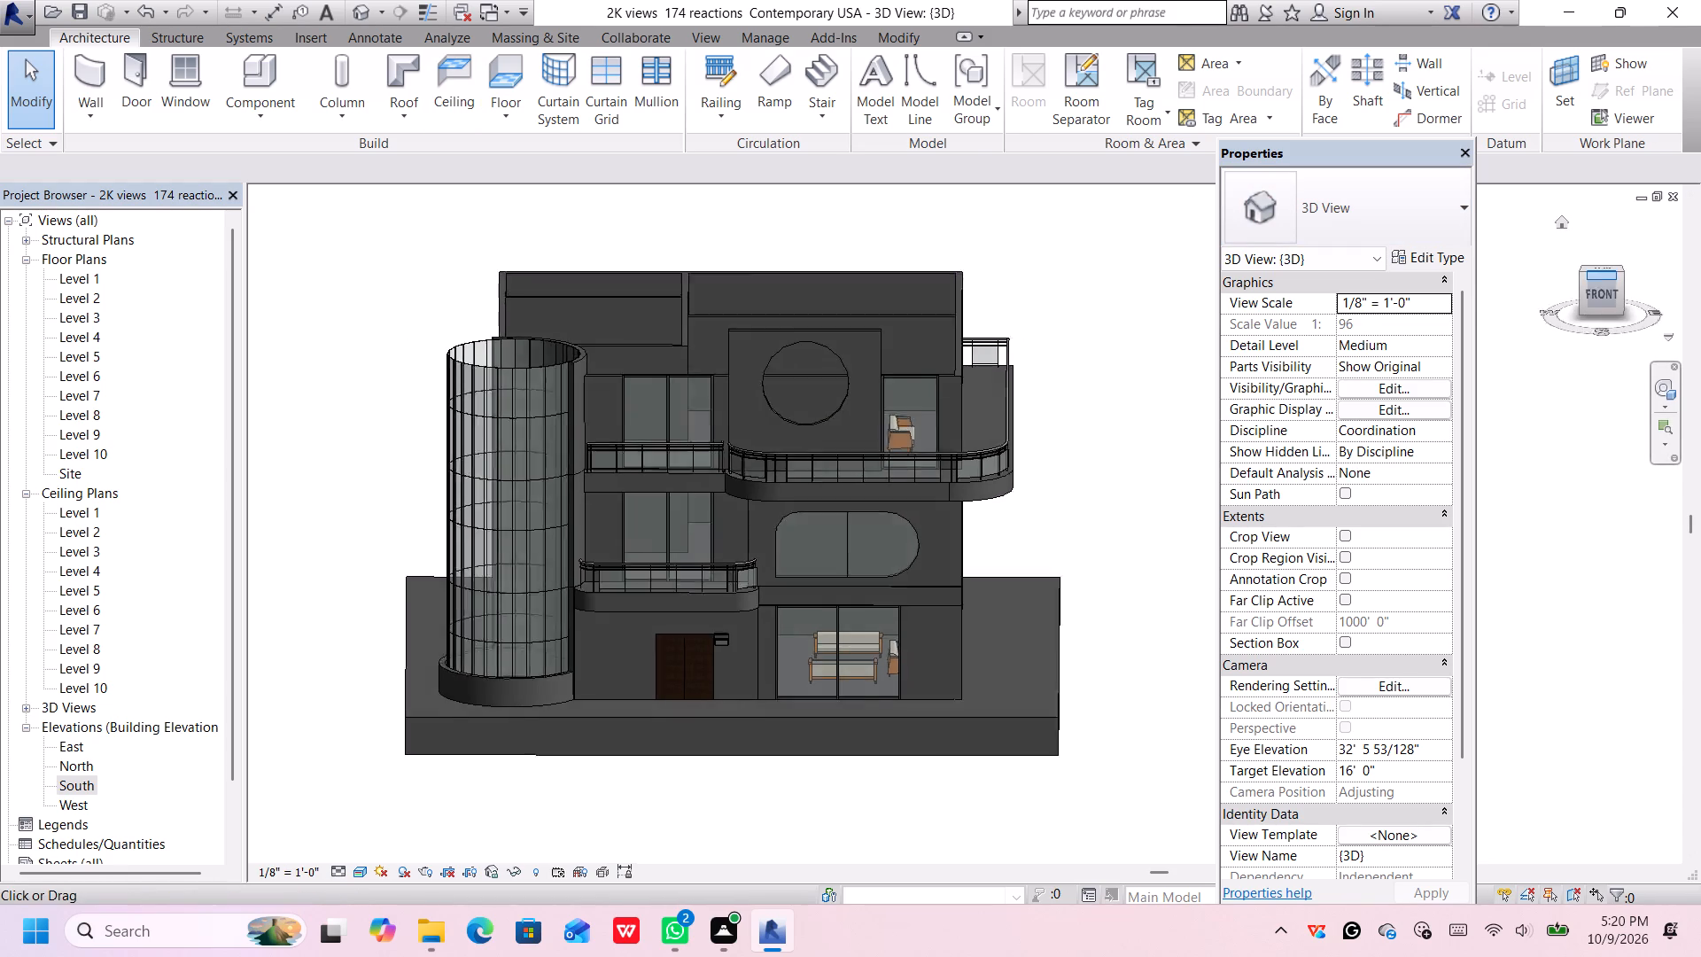
pyautogui.click(1601, 269)
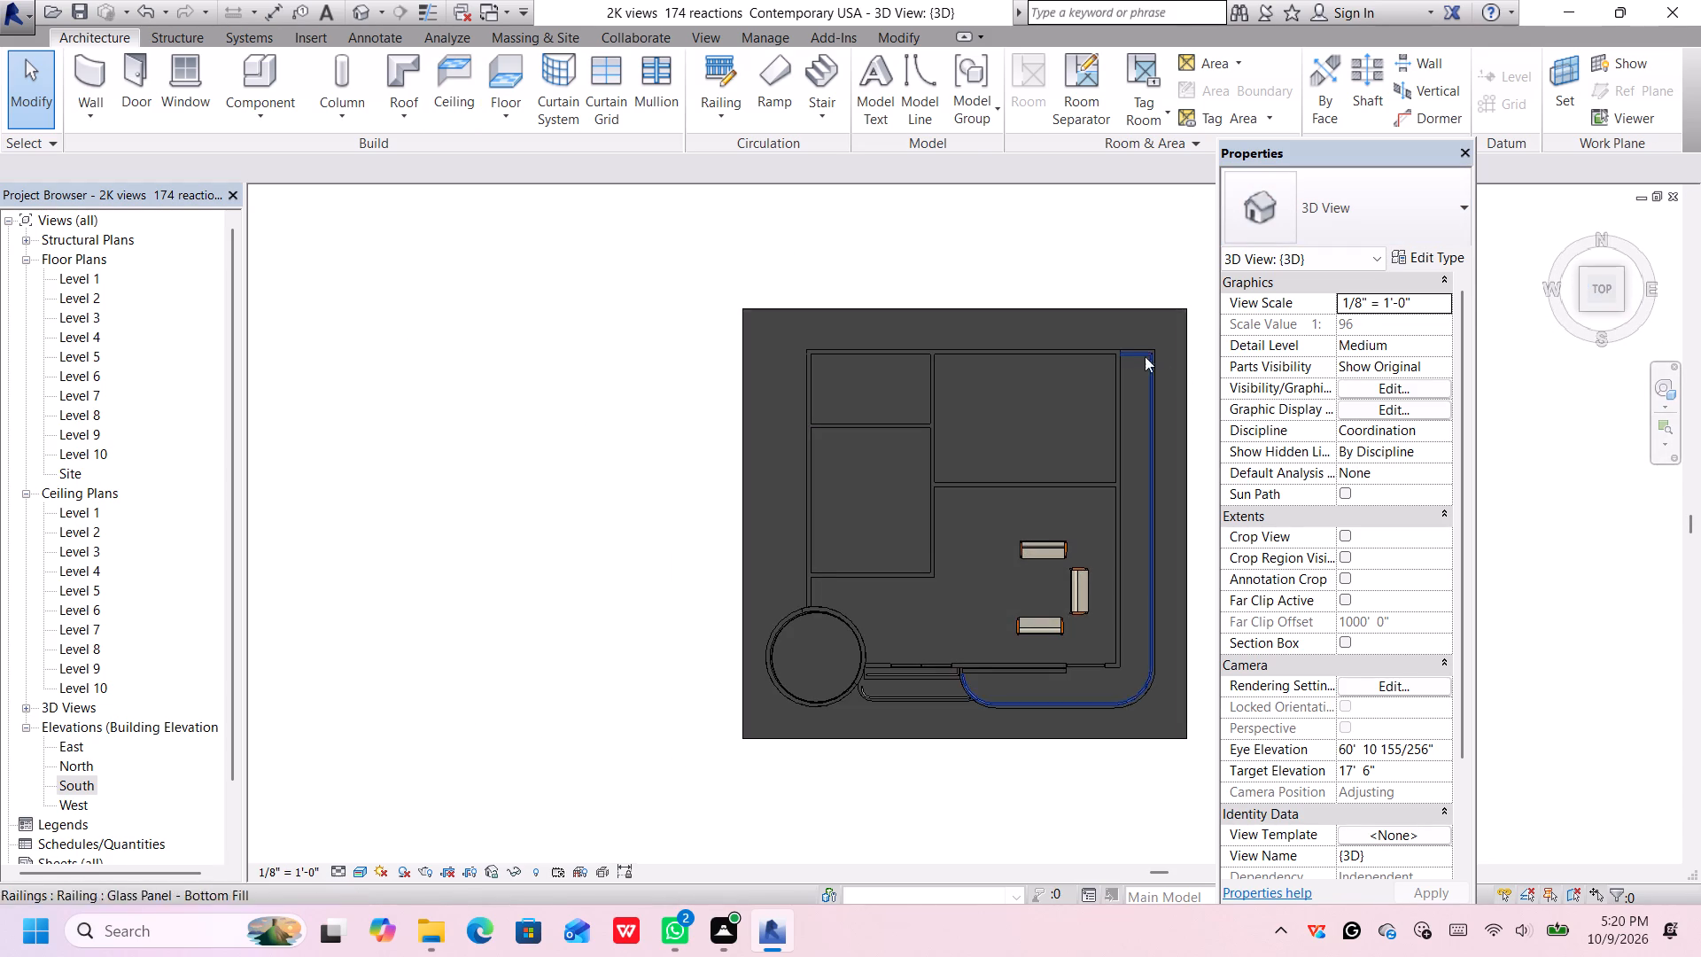
pyautogui.moveTo(1139, 340); pyautogui.dragTo(967, 331, button='middle')
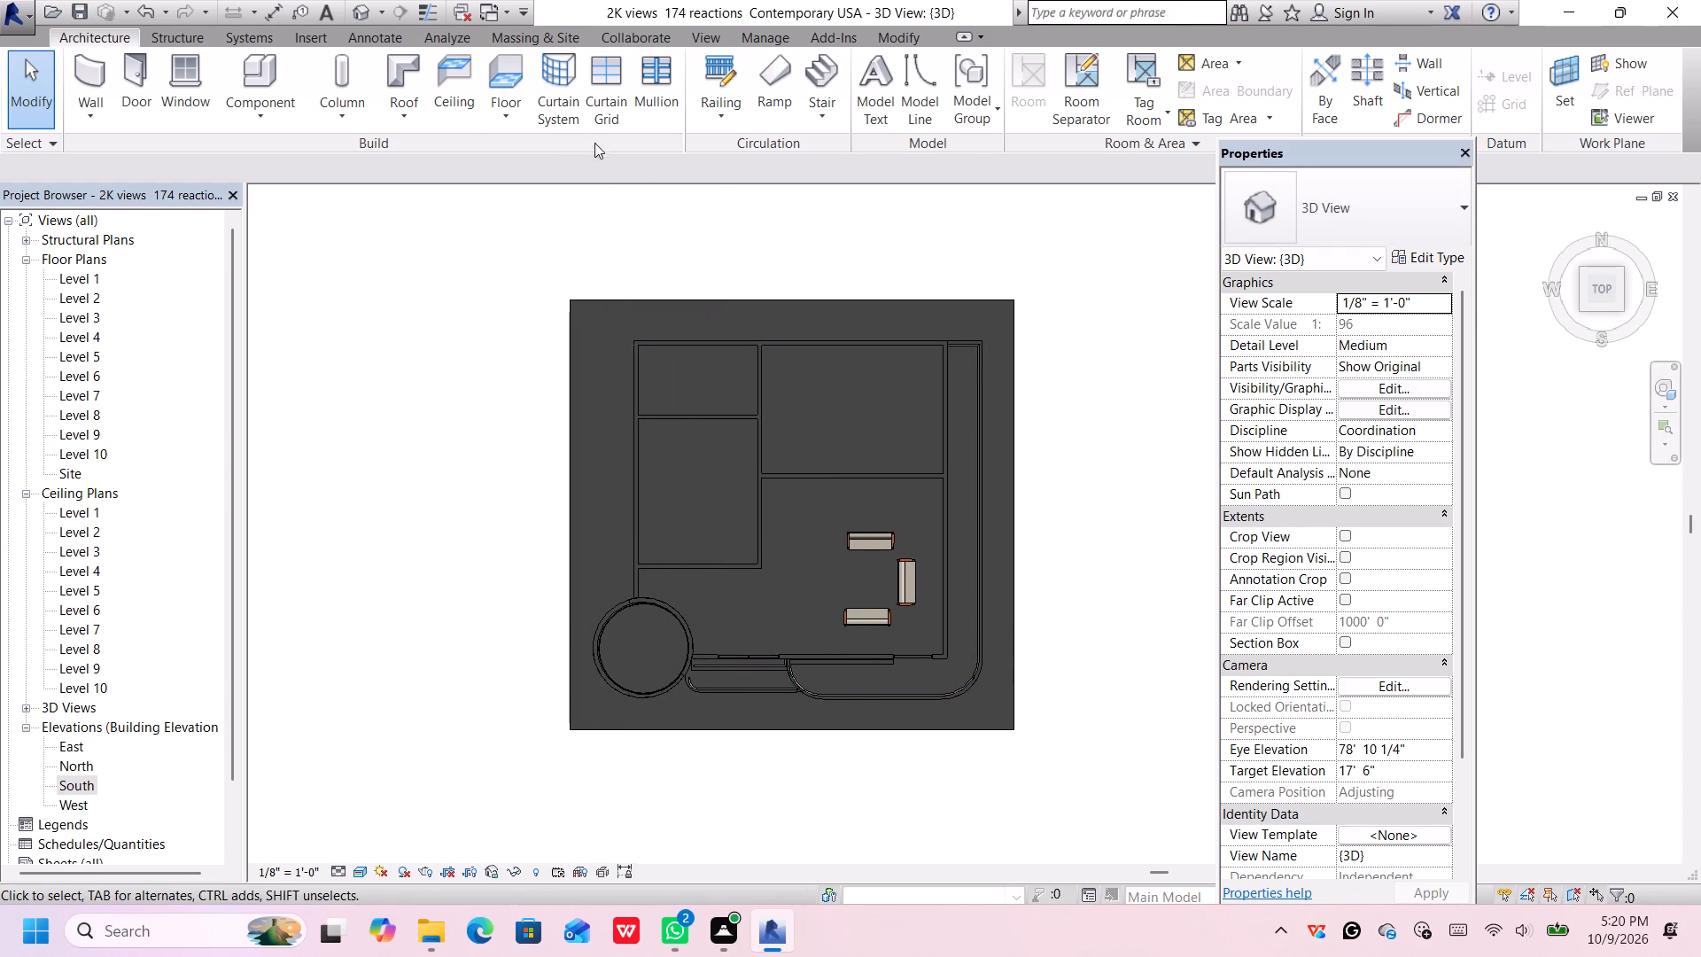
pyautogui.click(505, 82)
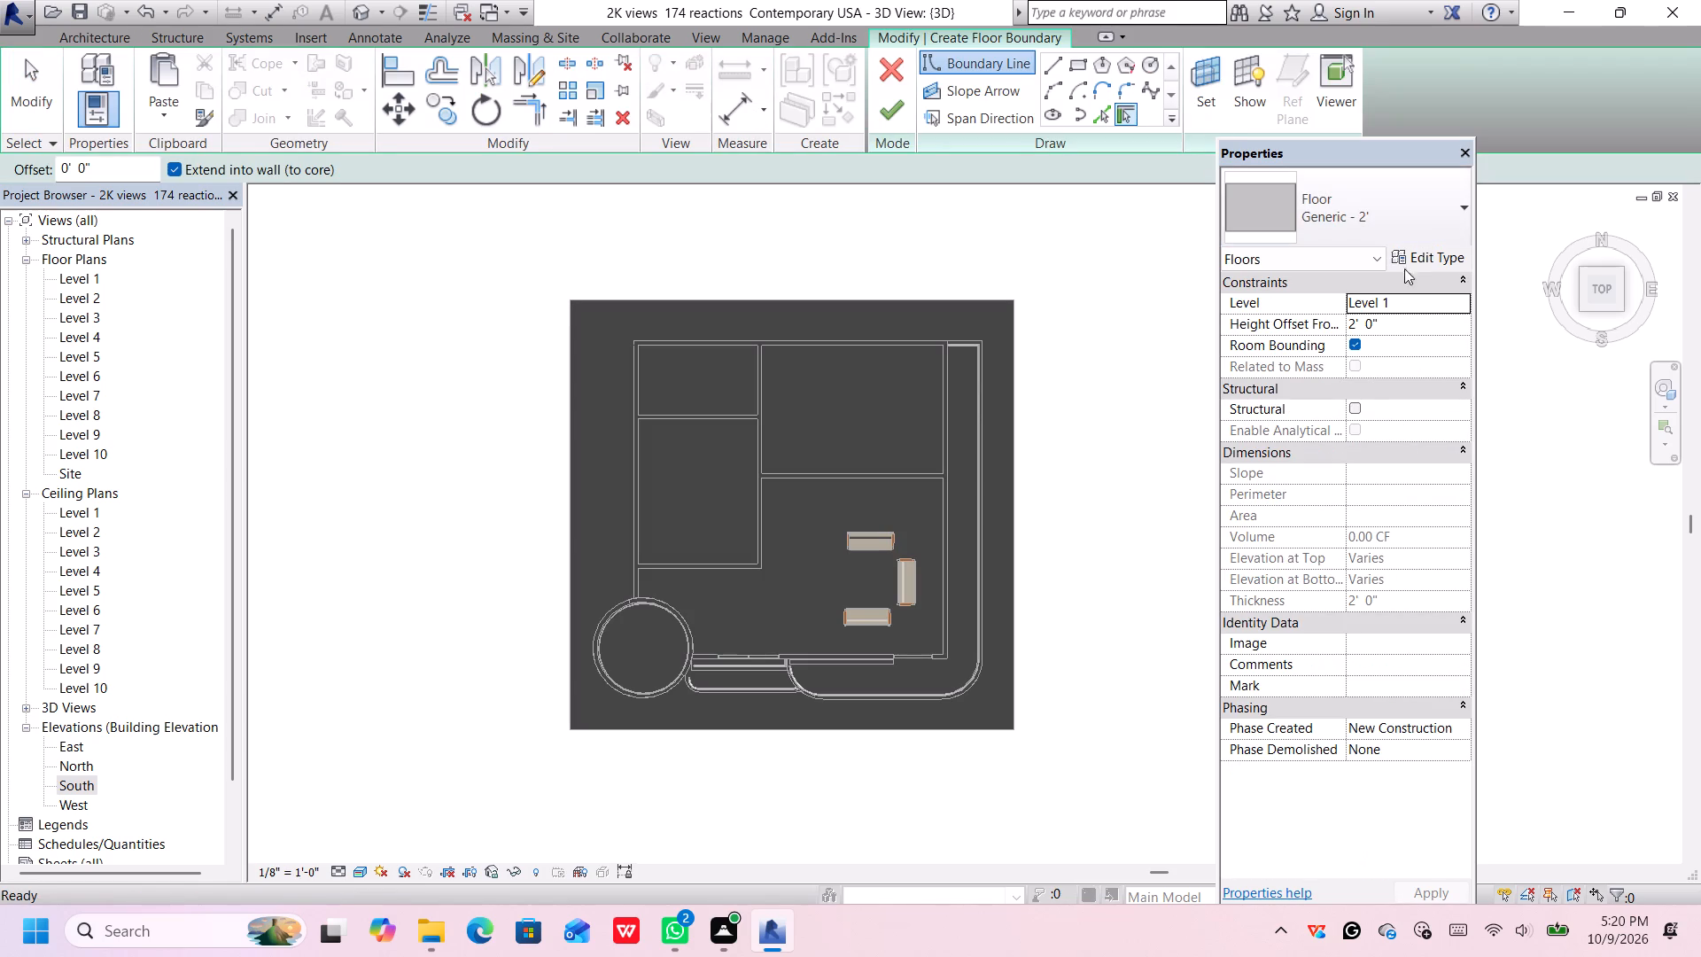
pyautogui.click(1442, 301)
pyautogui.click(1460, 300)
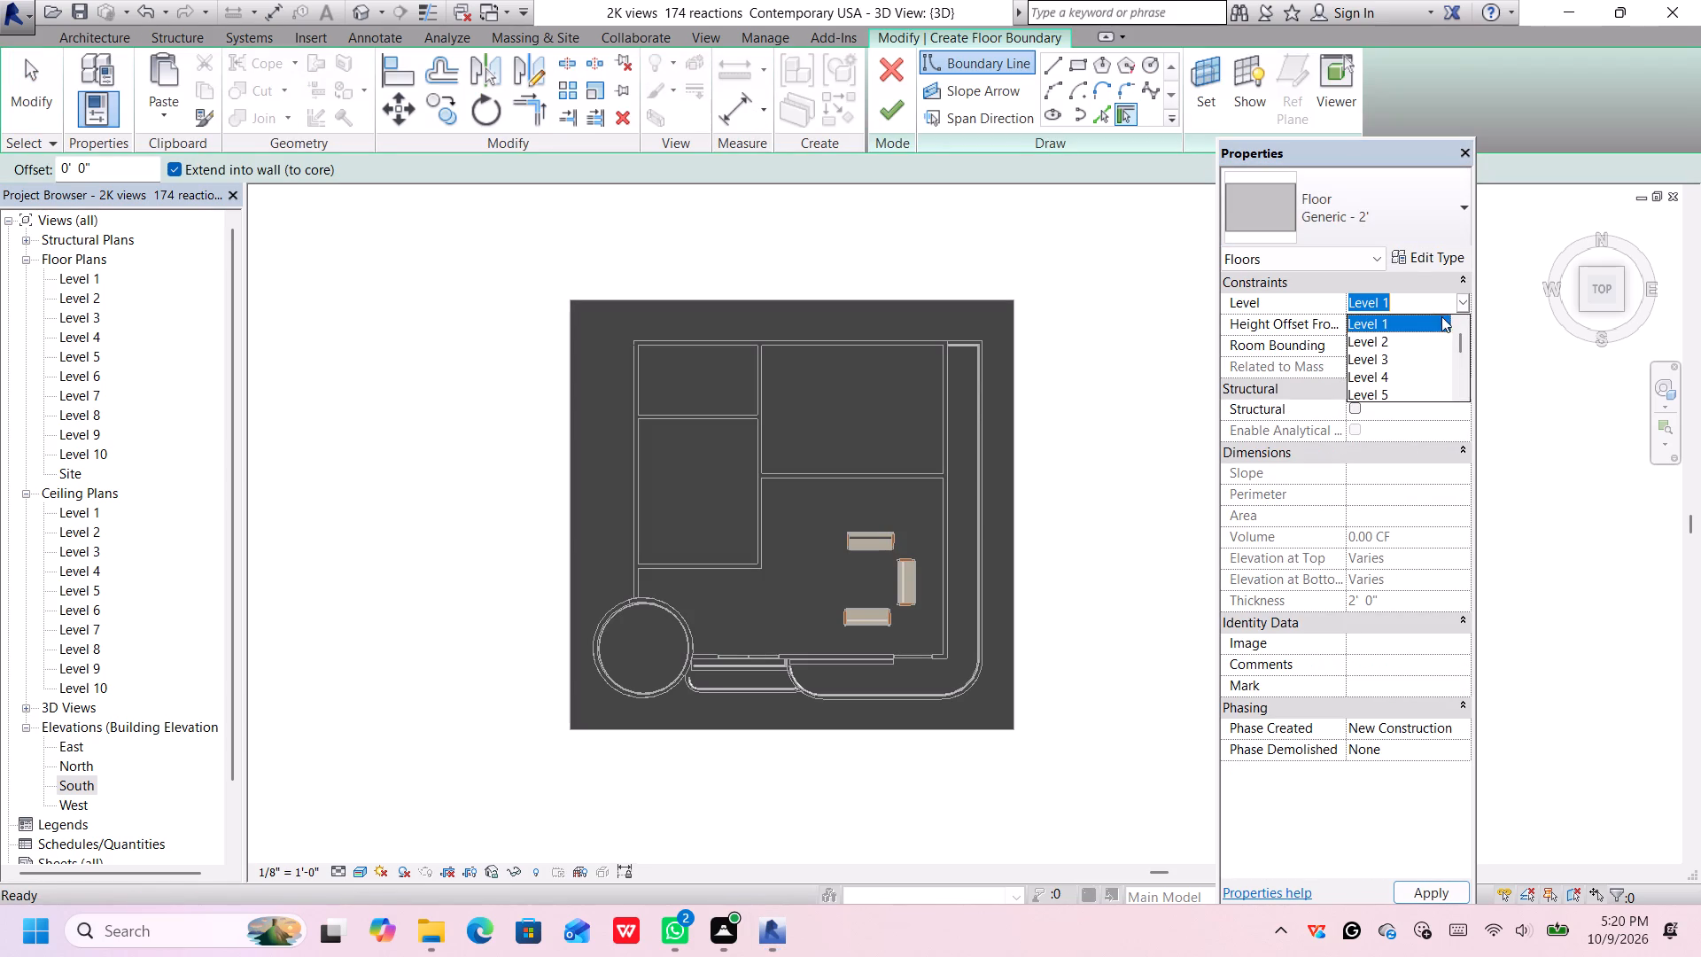
pyautogui.click(1388, 378)
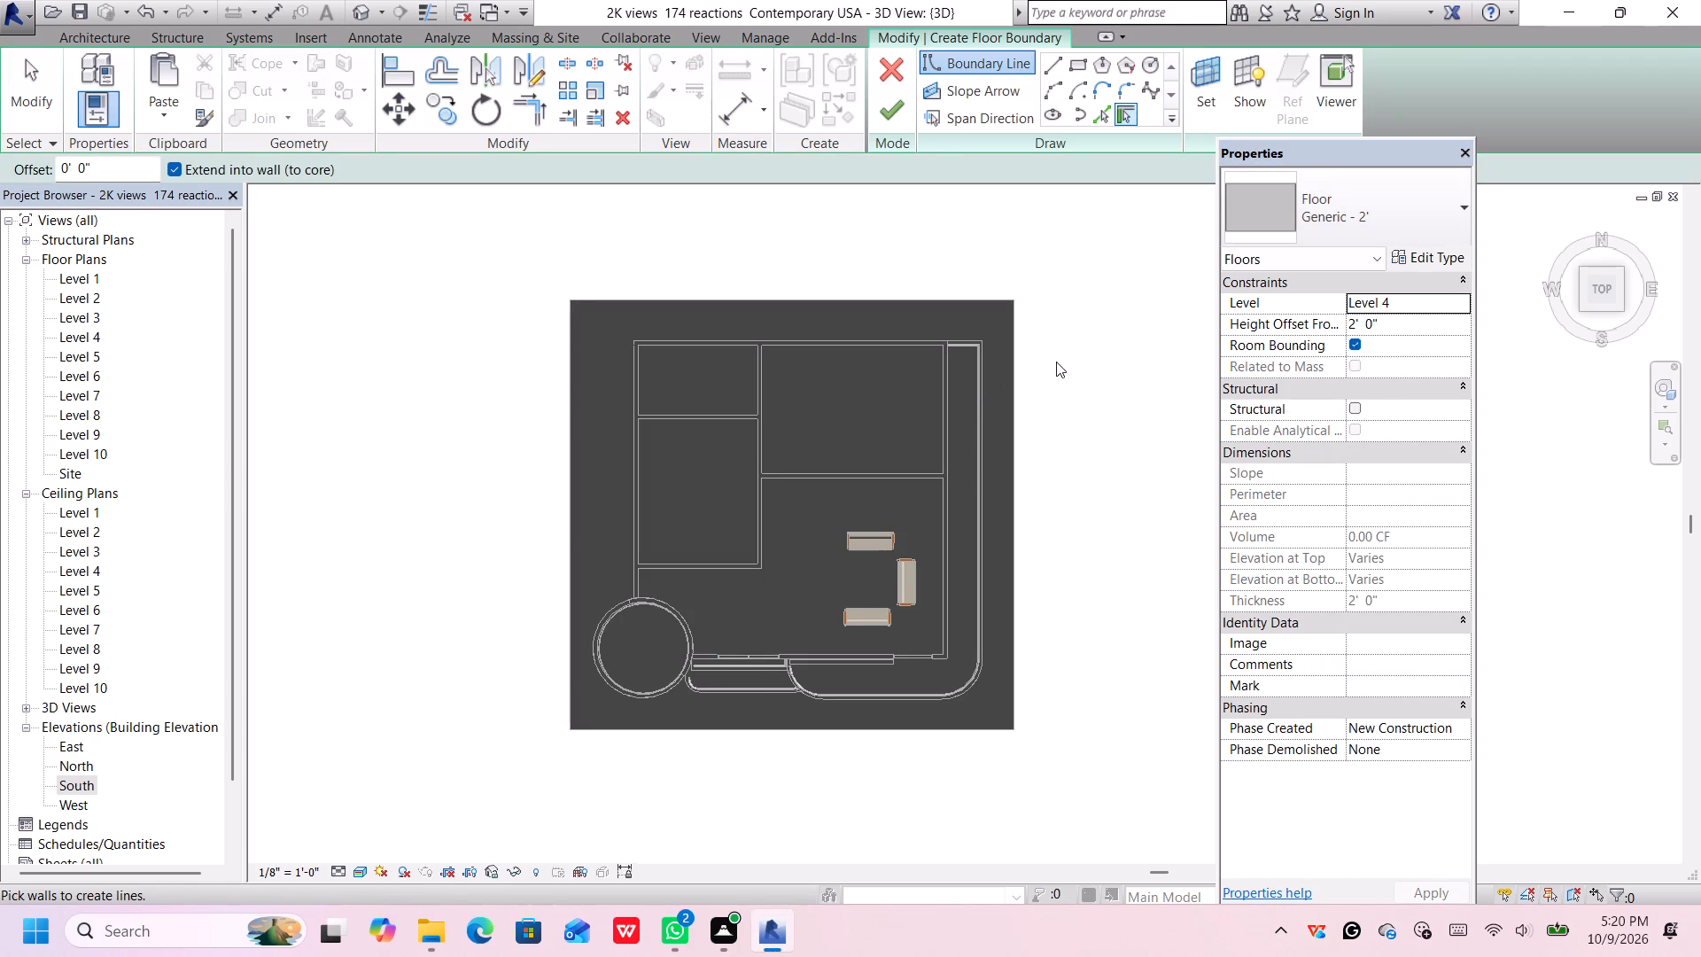
pyautogui.moveTo(1056, 362); pyautogui.dragTo(981, 319, button='middle')
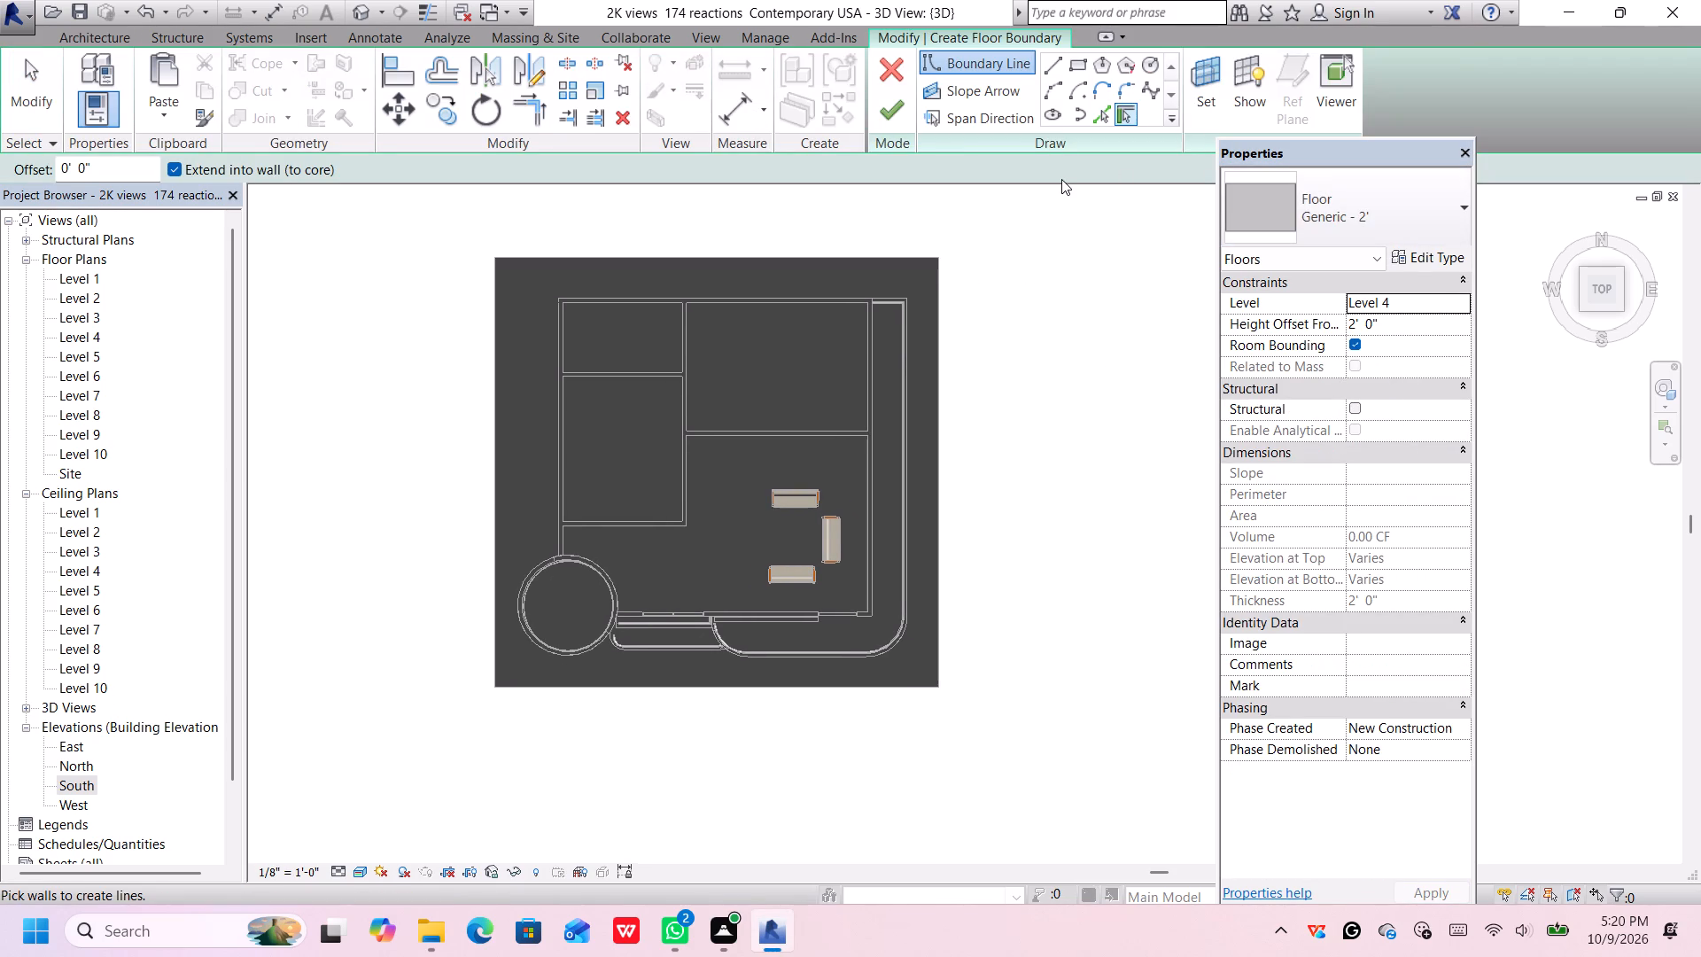
pyautogui.click(1405, 327)
pyautogui.press('BackSpace')
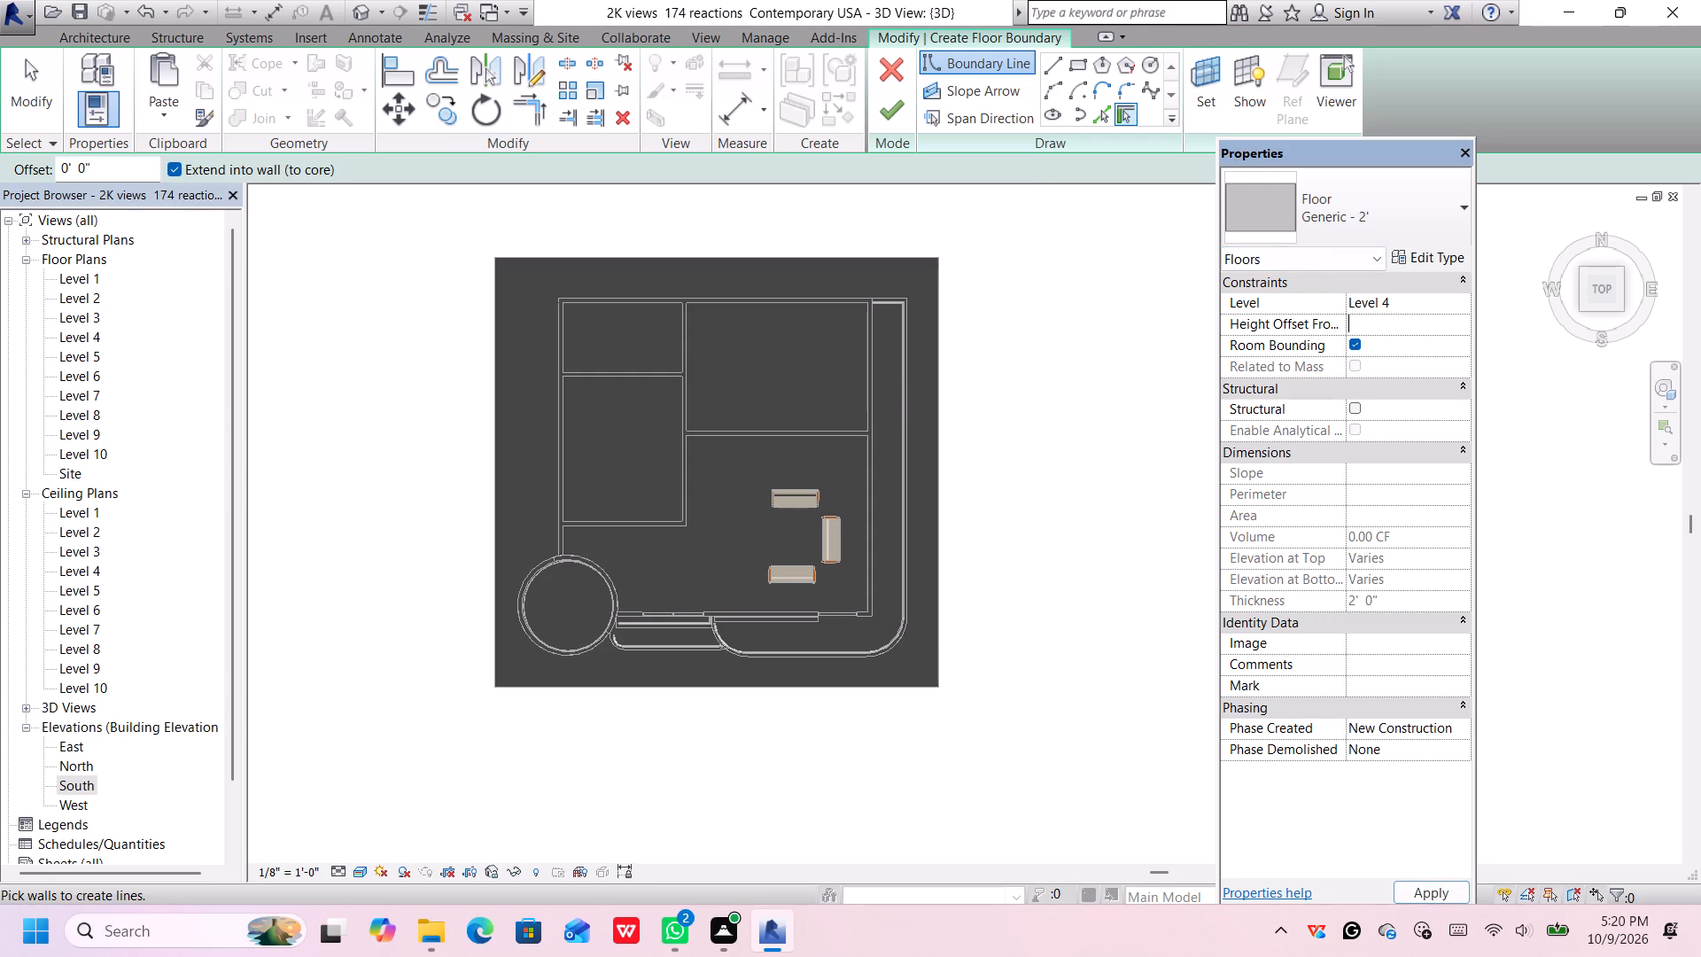
pyautogui.write("4'")
pyautogui.press('Return')
# Draw the floor's straight north boundary line from the outer northwest wall corner to the northeast corner of the balcony slab.
pyautogui.click(1049, 62)
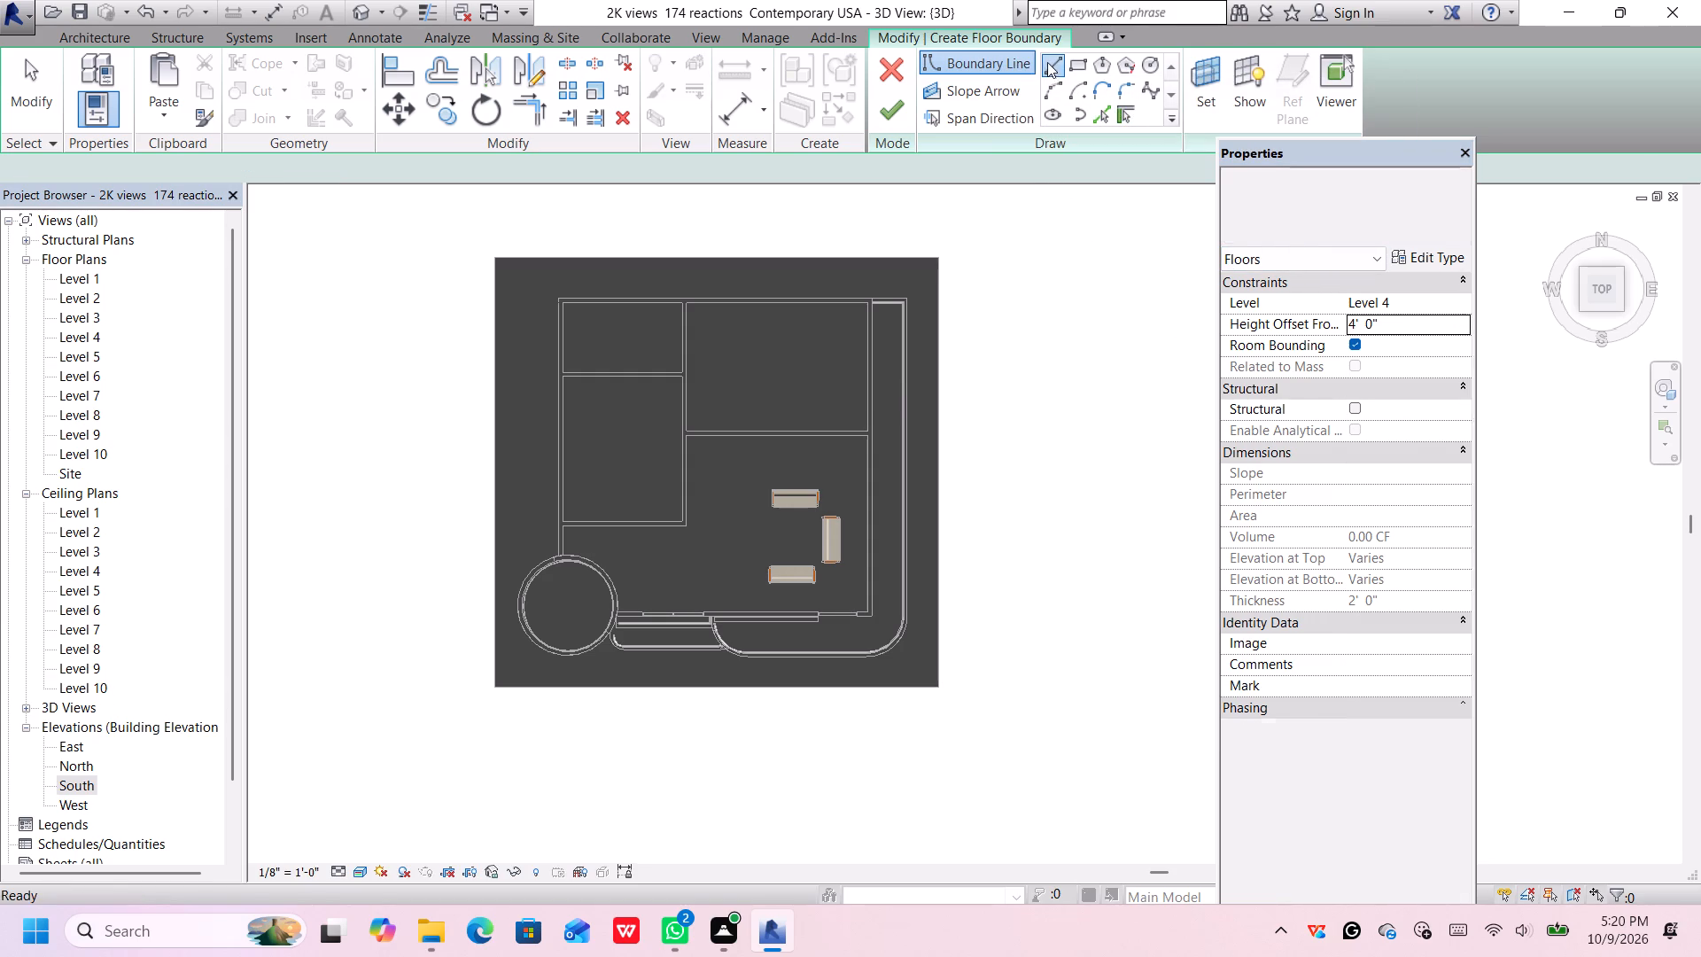
pyautogui.scroll(3, 576, 304)
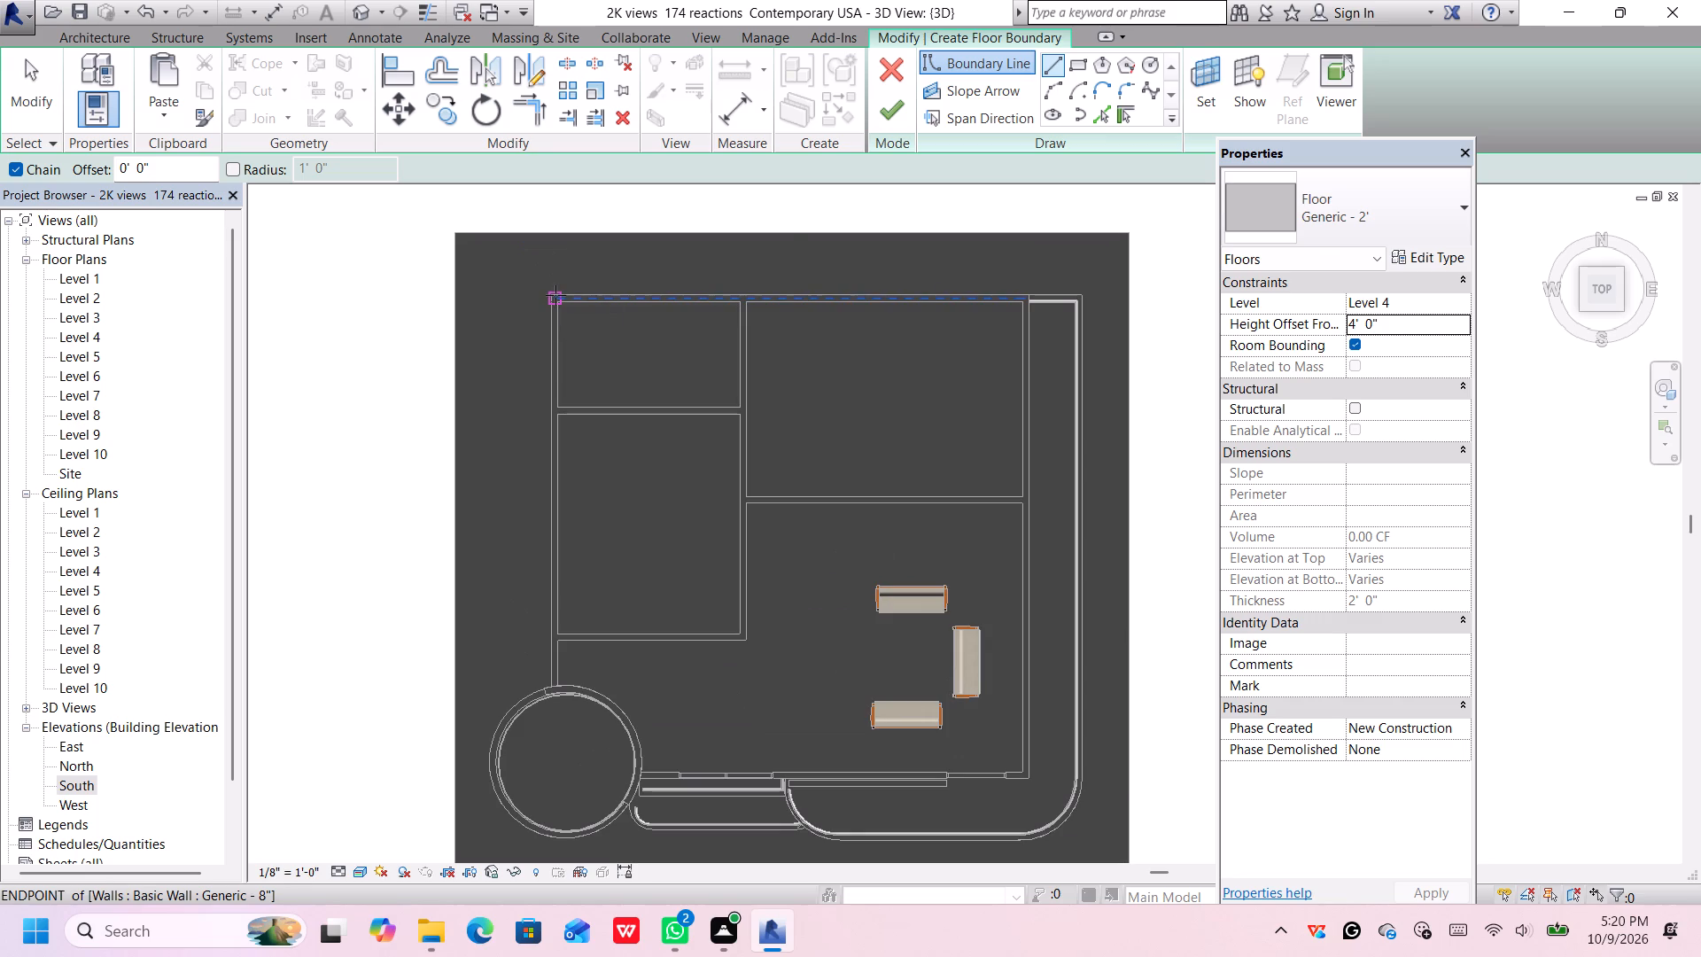
pyautogui.click(555, 295)
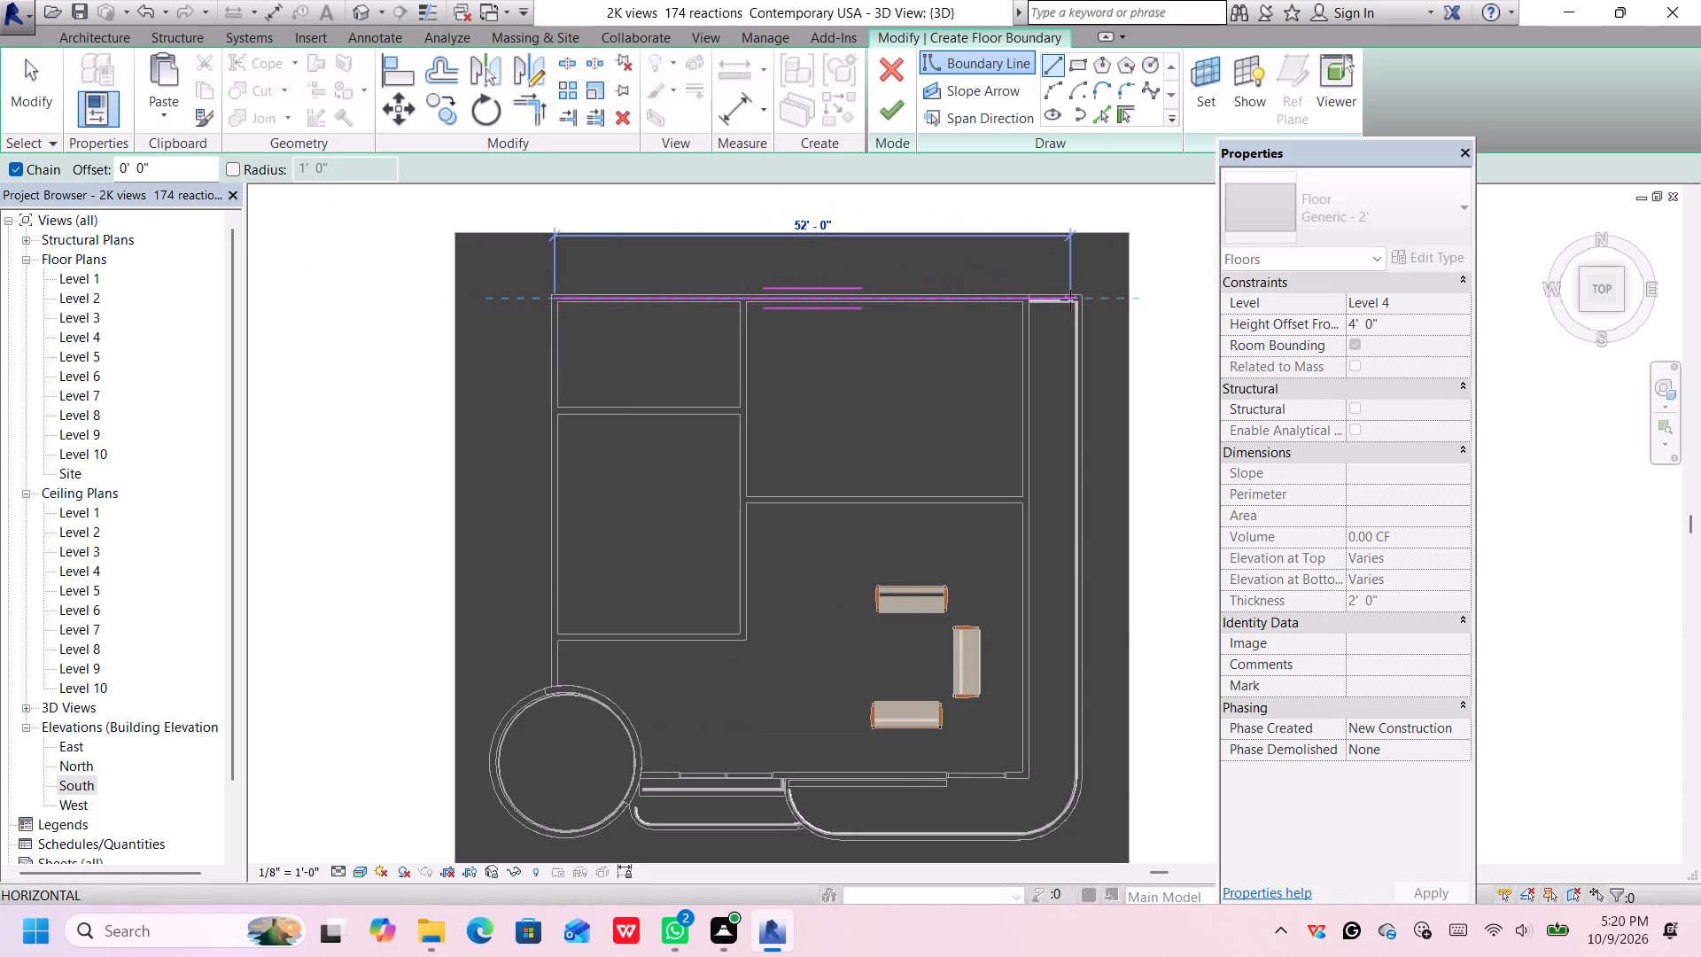
pyautogui.press('Escape')
pyautogui.scroll(7, 540, 315)
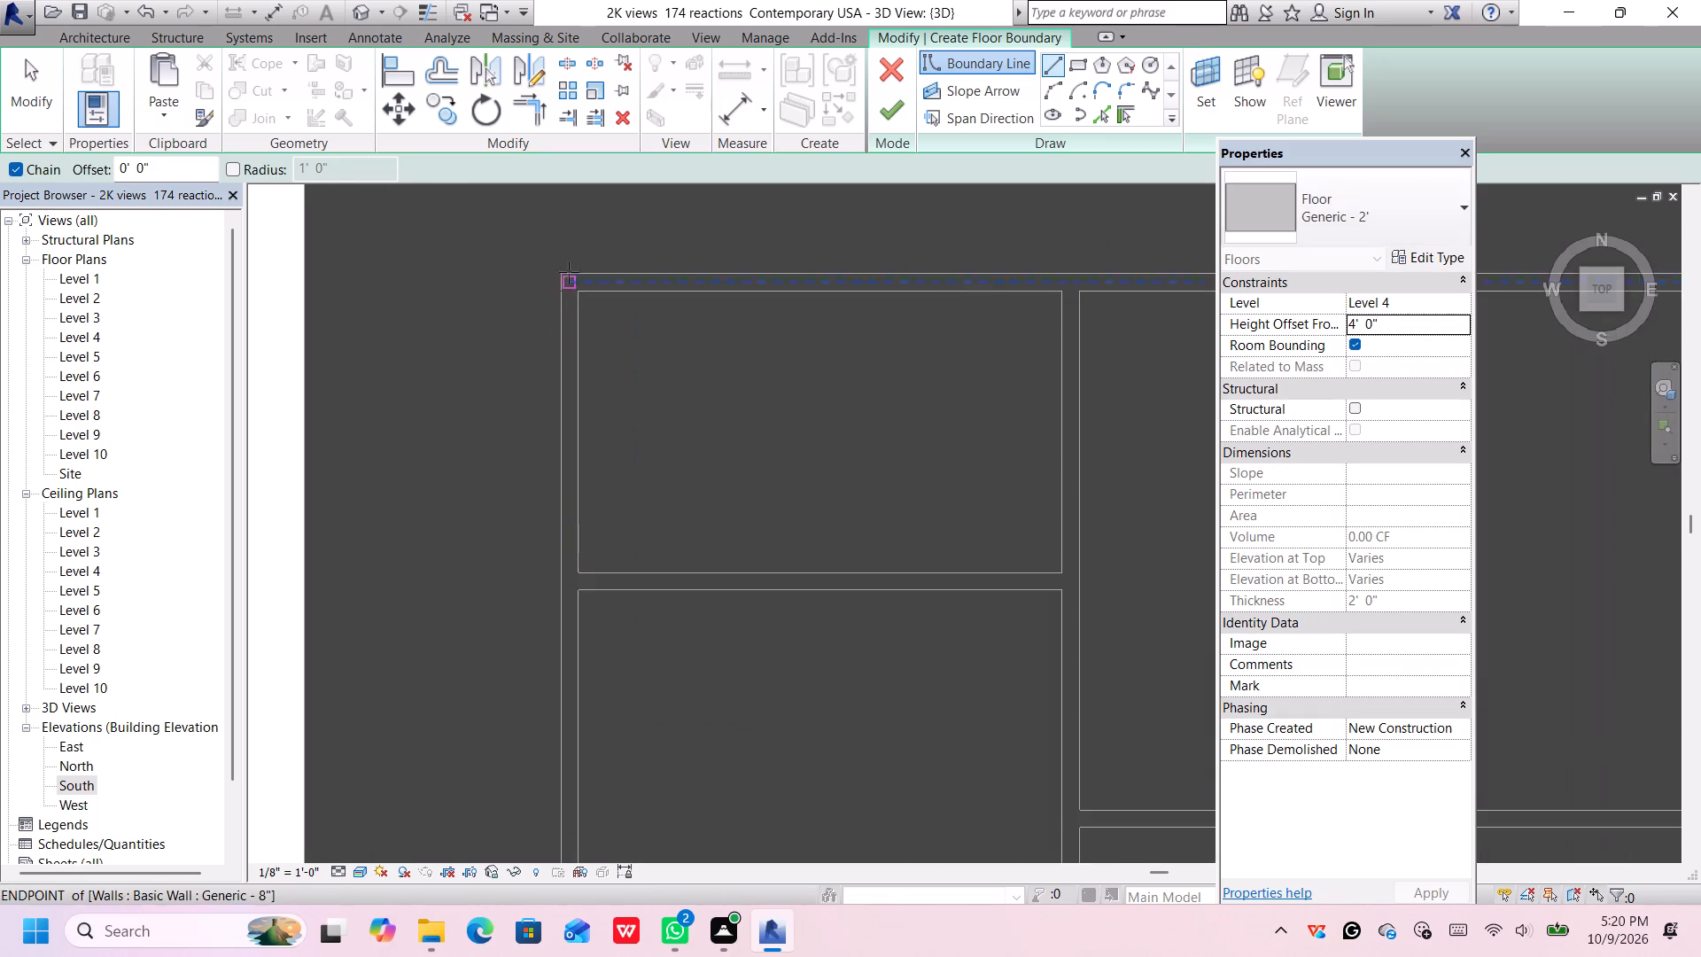
pyautogui.click(561, 273)
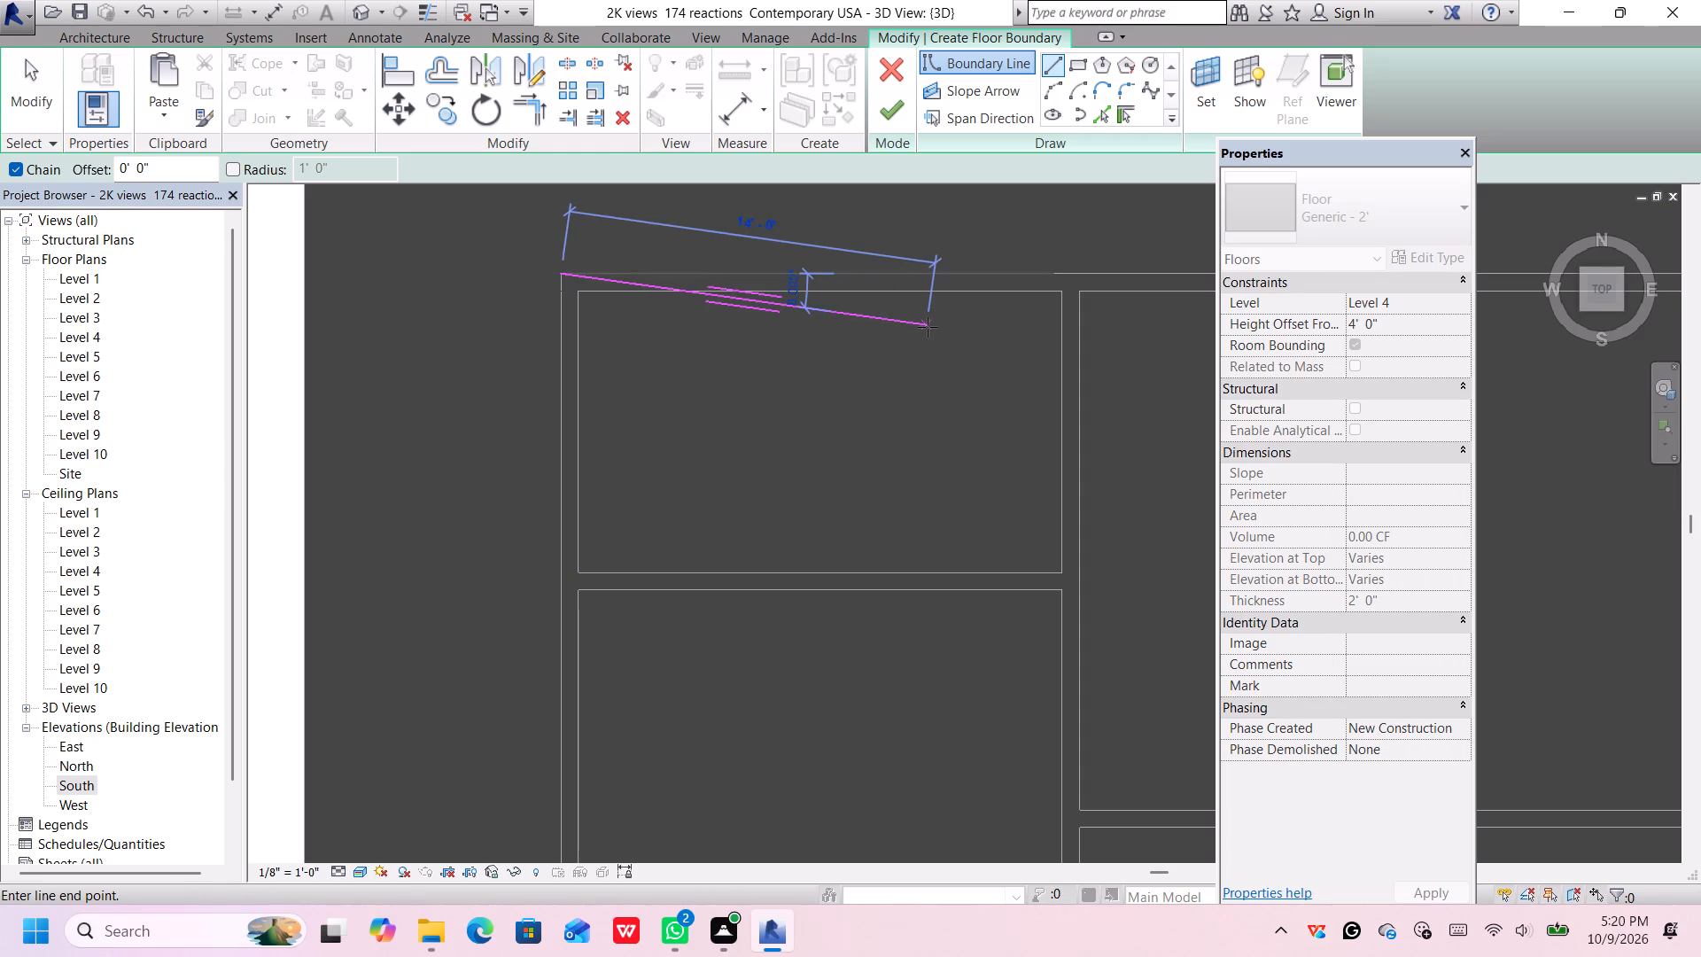
pyautogui.scroll(1, 928, 331)
pyautogui.scroll(-1, 928, 331)
pyautogui.moveTo(926, 334); pyautogui.dragTo(680, 315, button='middle')
pyautogui.scroll(1, 833, 304)
pyautogui.scroll(-8, 839, 300)
pyautogui.scroll(1, 905, 300)
pyautogui.moveTo(902, 300); pyautogui.dragTo(746, 377, button='middle')
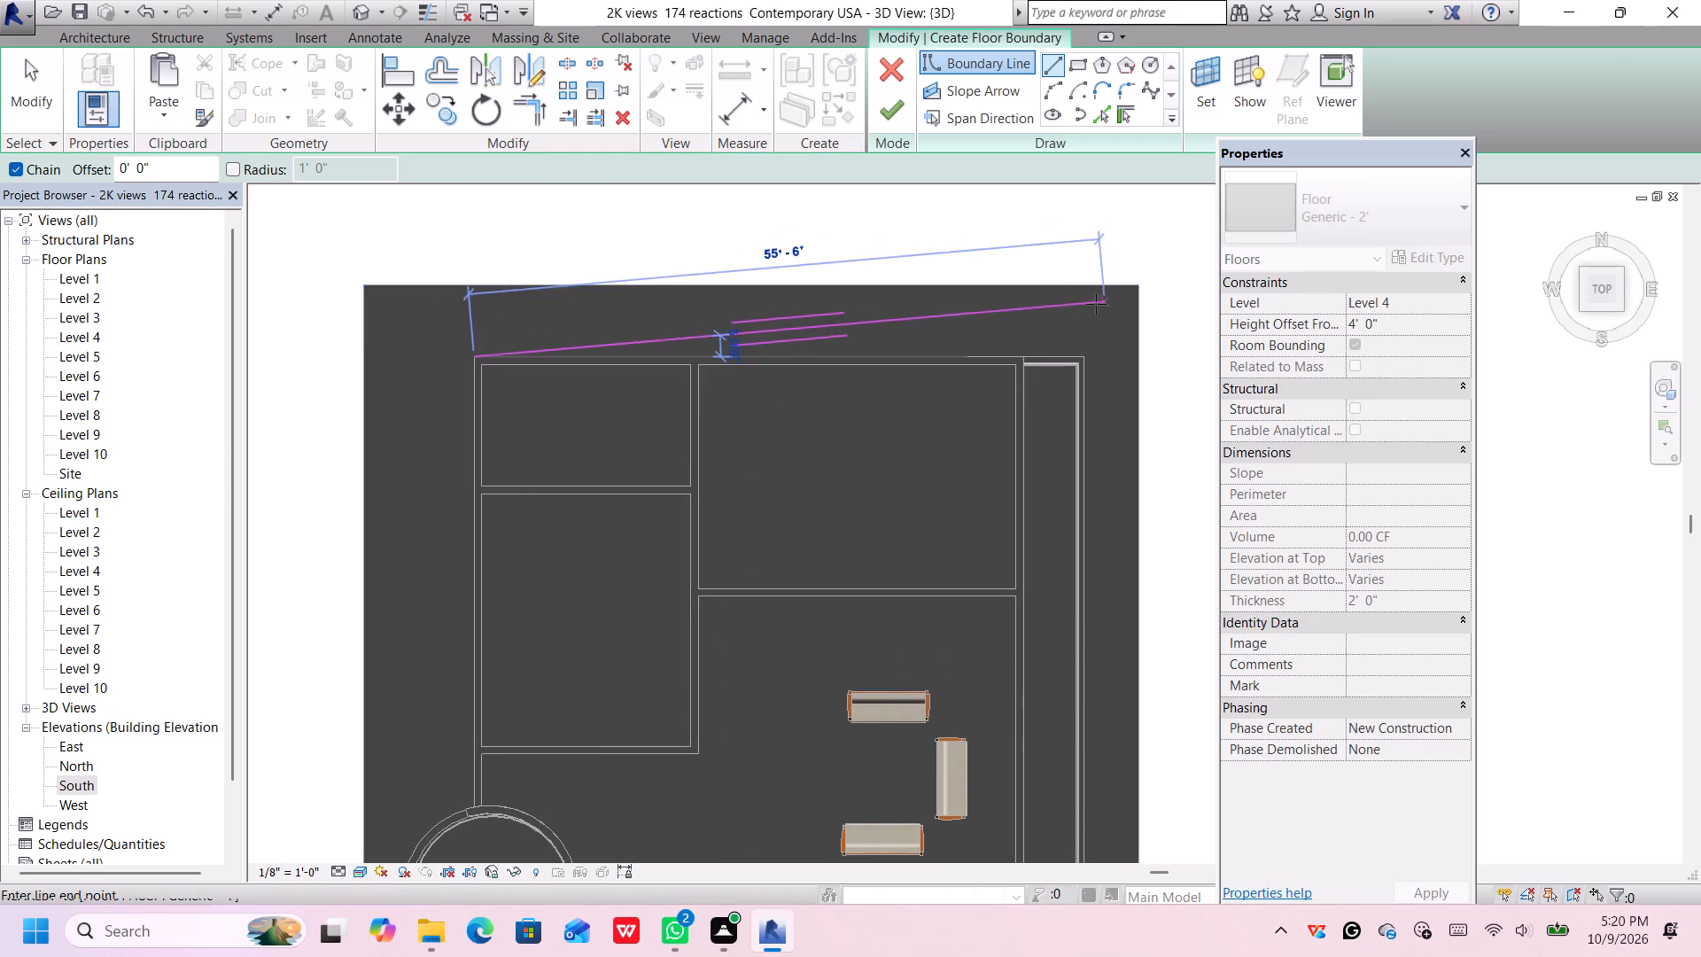
pyautogui.scroll(3, 1094, 338)
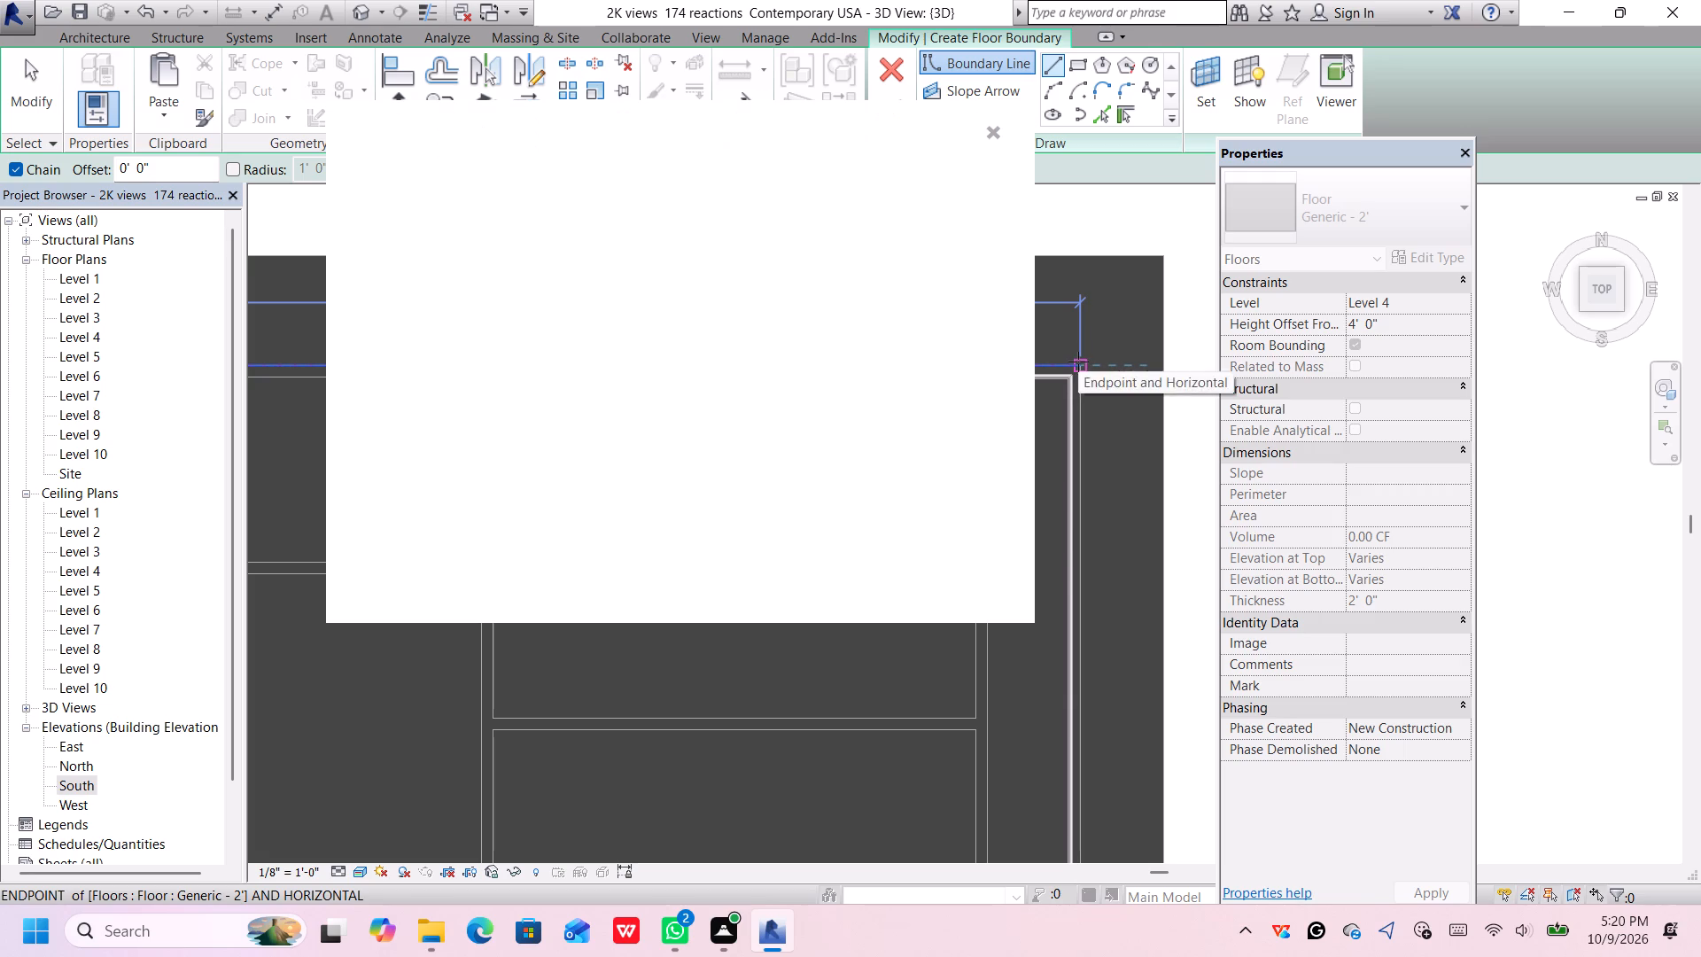
pyautogui.scroll(2, 1078, 363)
pyautogui.click(1078, 363)
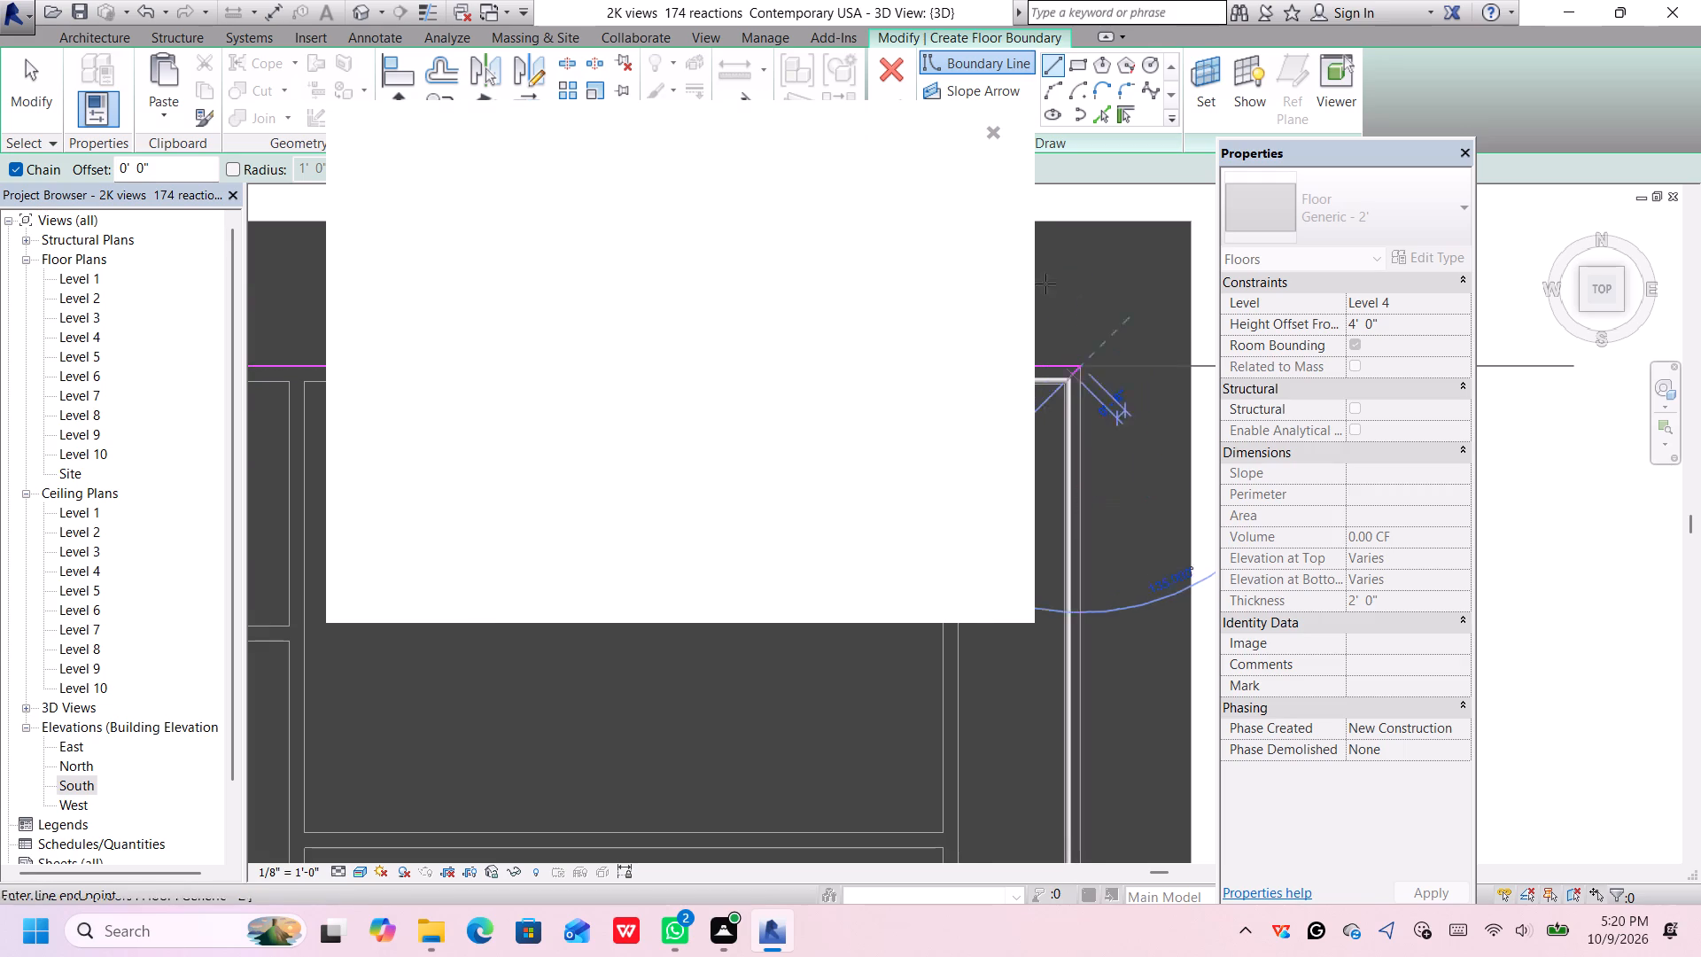
pyautogui.click(990, 128)
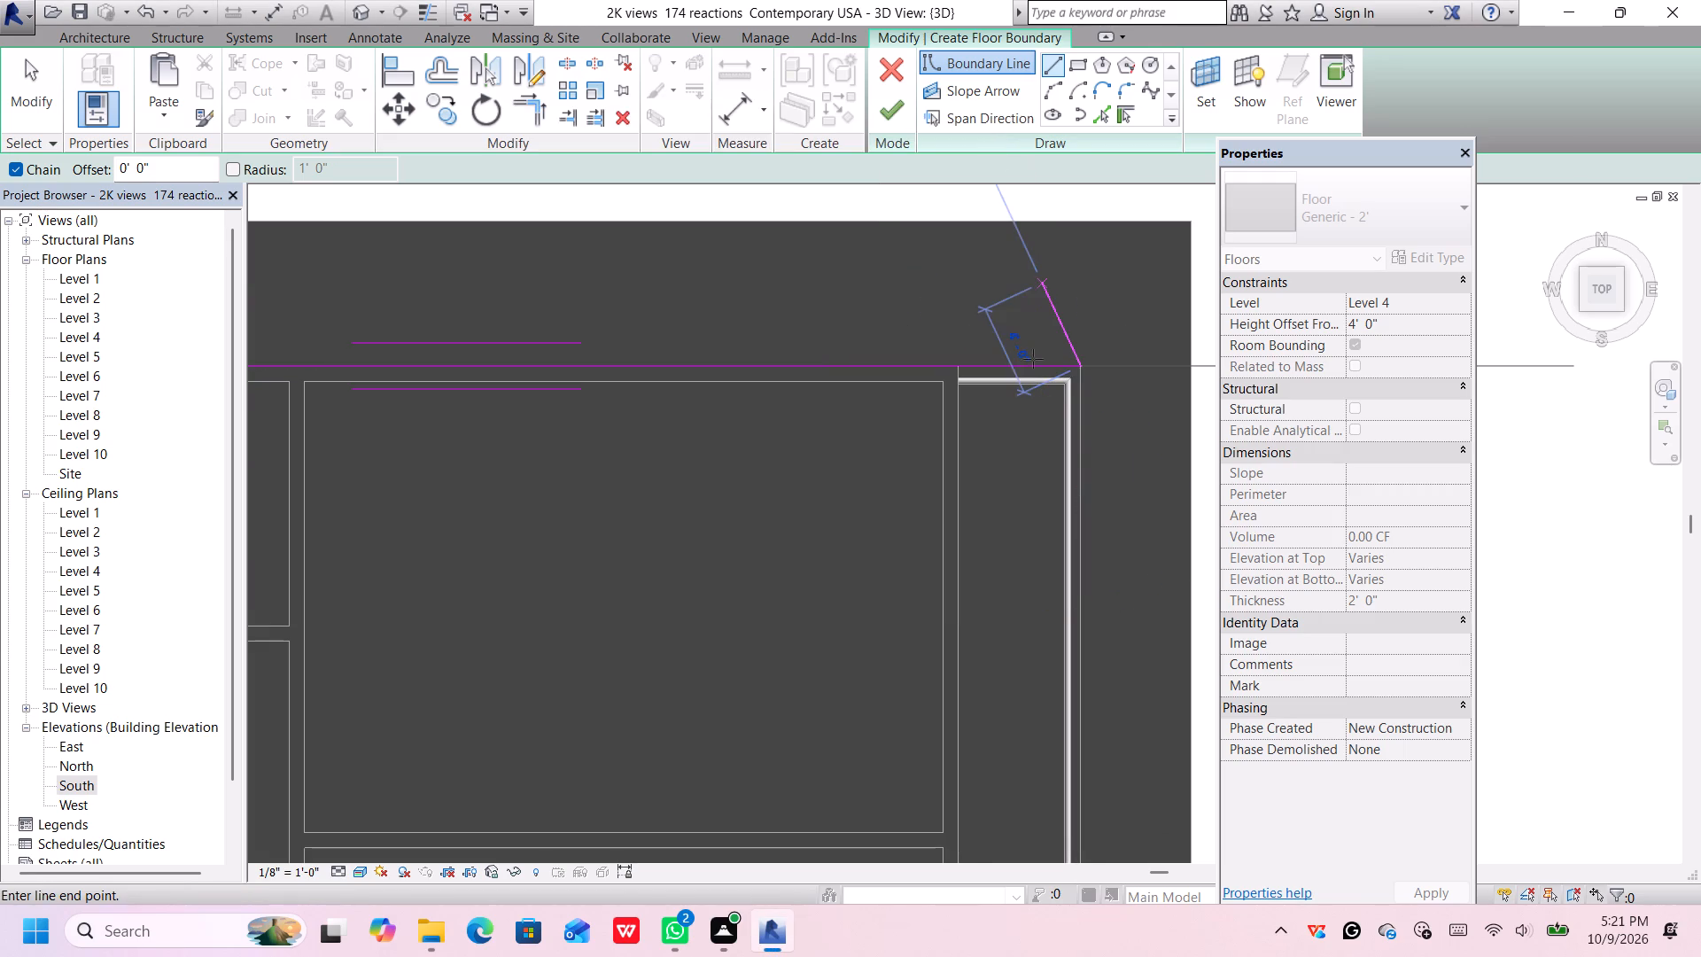
# Continue the floor boundary along the slab's east edge to the start of its curved southeast corner.
pyautogui.scroll(-13, 1085, 572)
pyautogui.scroll(3, 1086, 654)
pyautogui.moveTo(1080, 665); pyautogui.dragTo(1073, 391, button='middle')
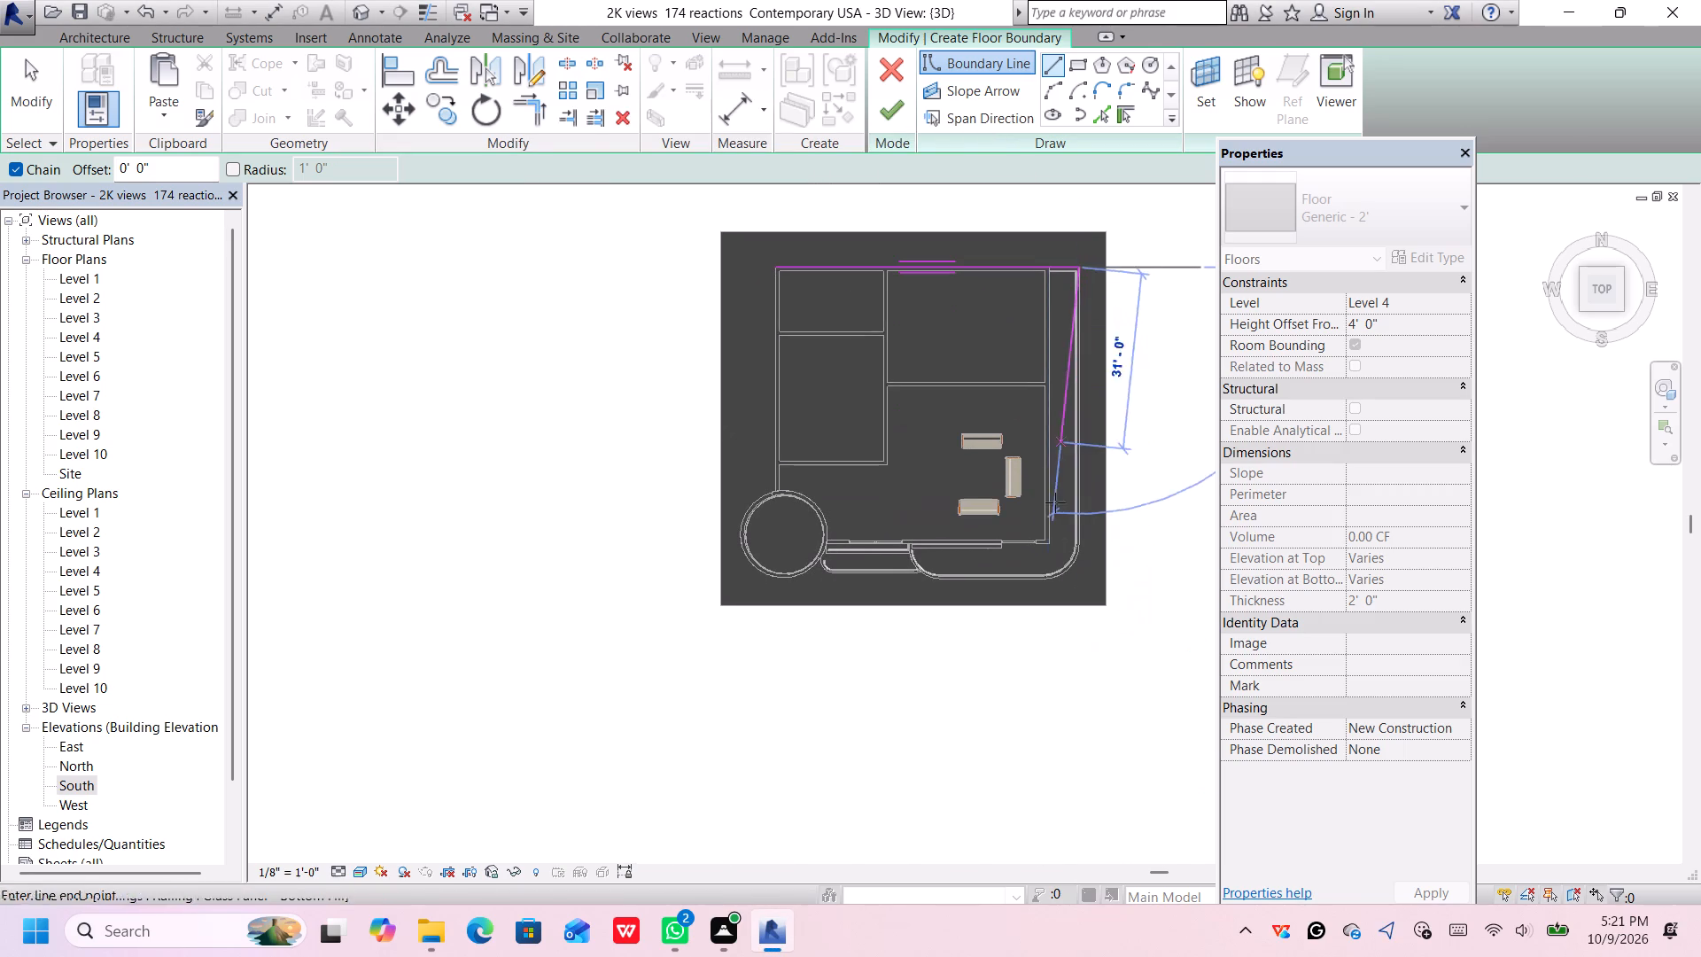
pyautogui.scroll(9, 1075, 561)
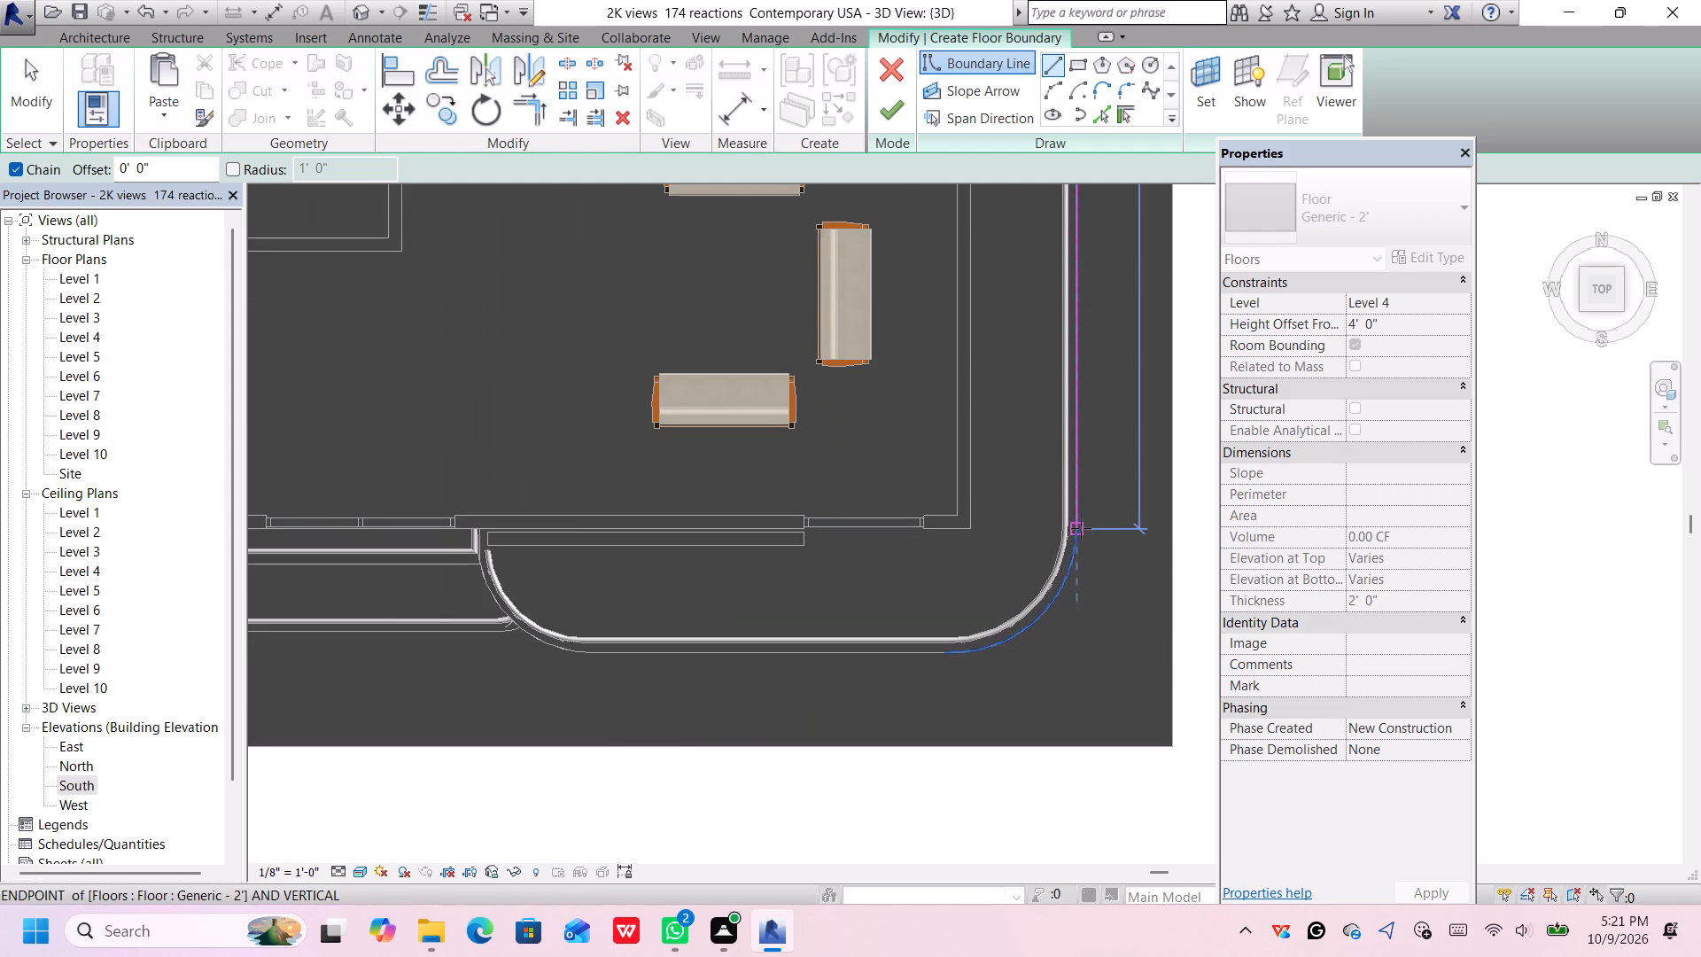
pyautogui.click(1080, 524)
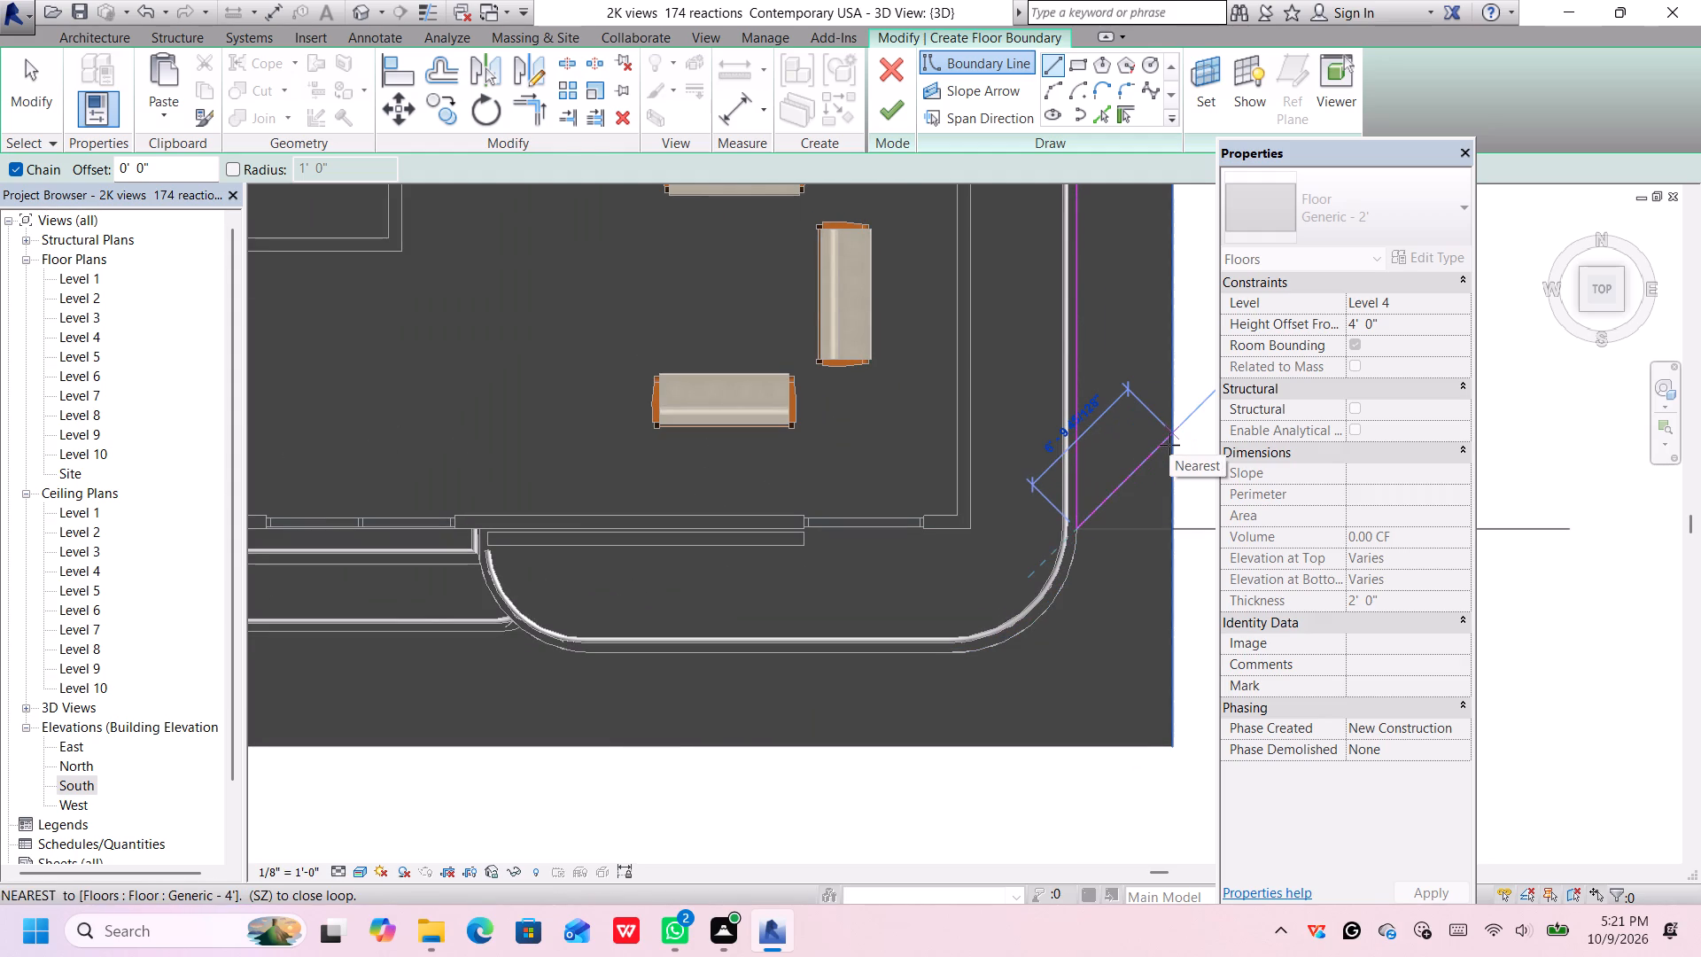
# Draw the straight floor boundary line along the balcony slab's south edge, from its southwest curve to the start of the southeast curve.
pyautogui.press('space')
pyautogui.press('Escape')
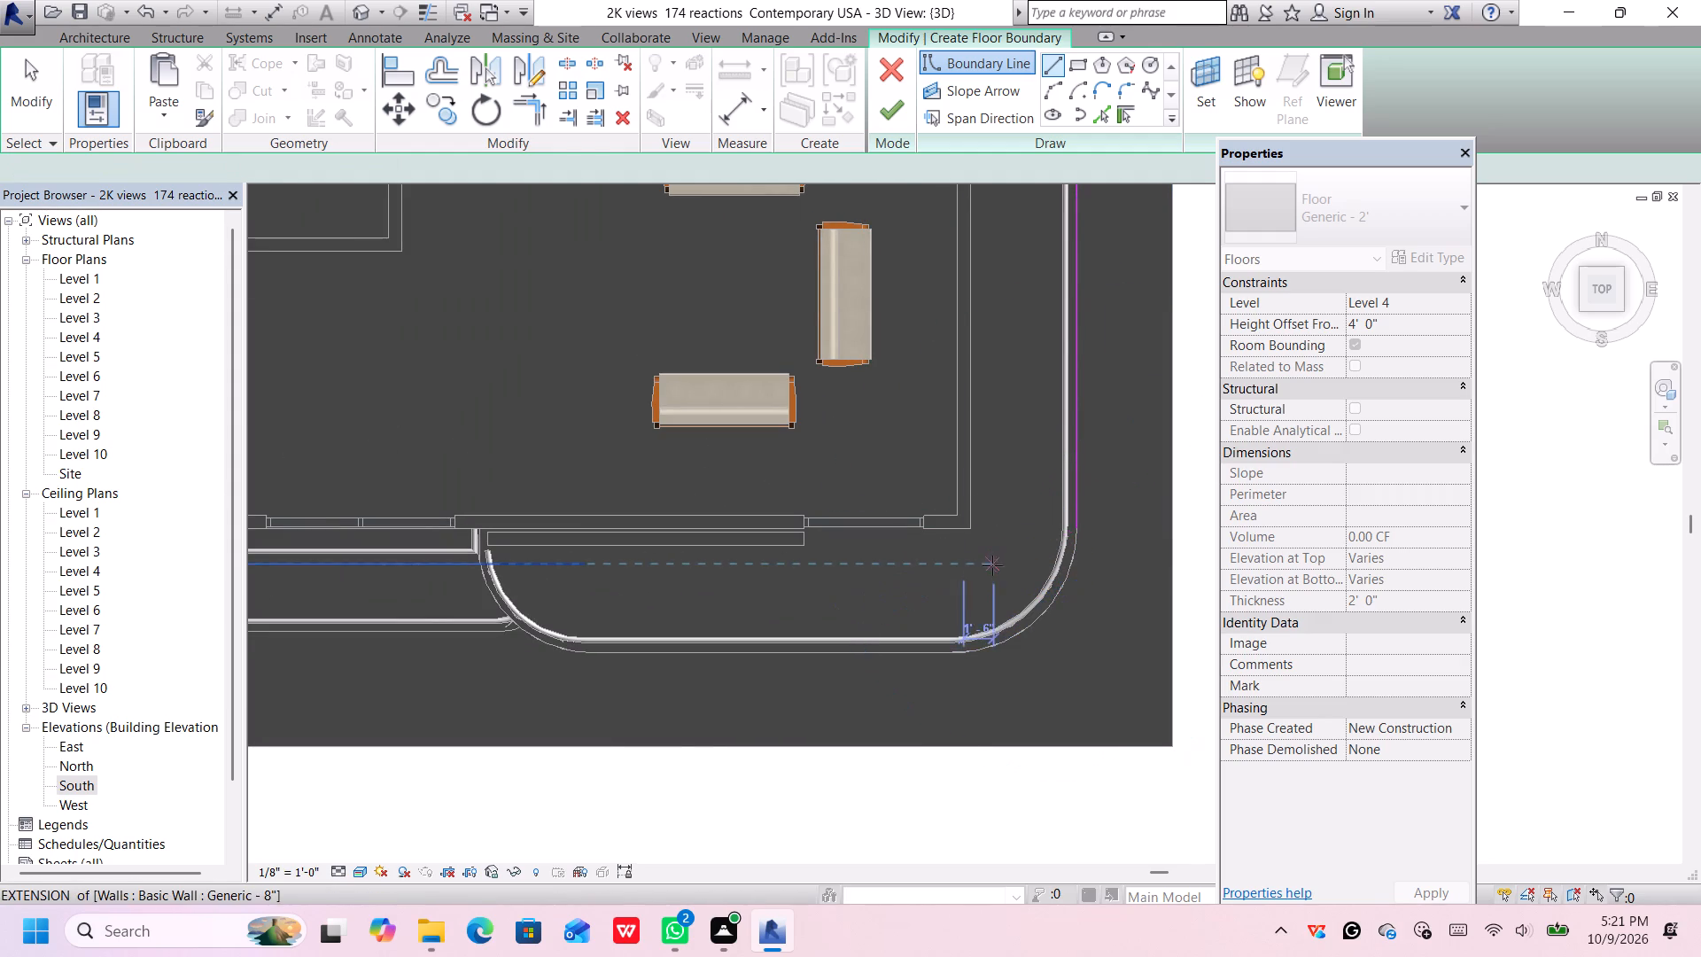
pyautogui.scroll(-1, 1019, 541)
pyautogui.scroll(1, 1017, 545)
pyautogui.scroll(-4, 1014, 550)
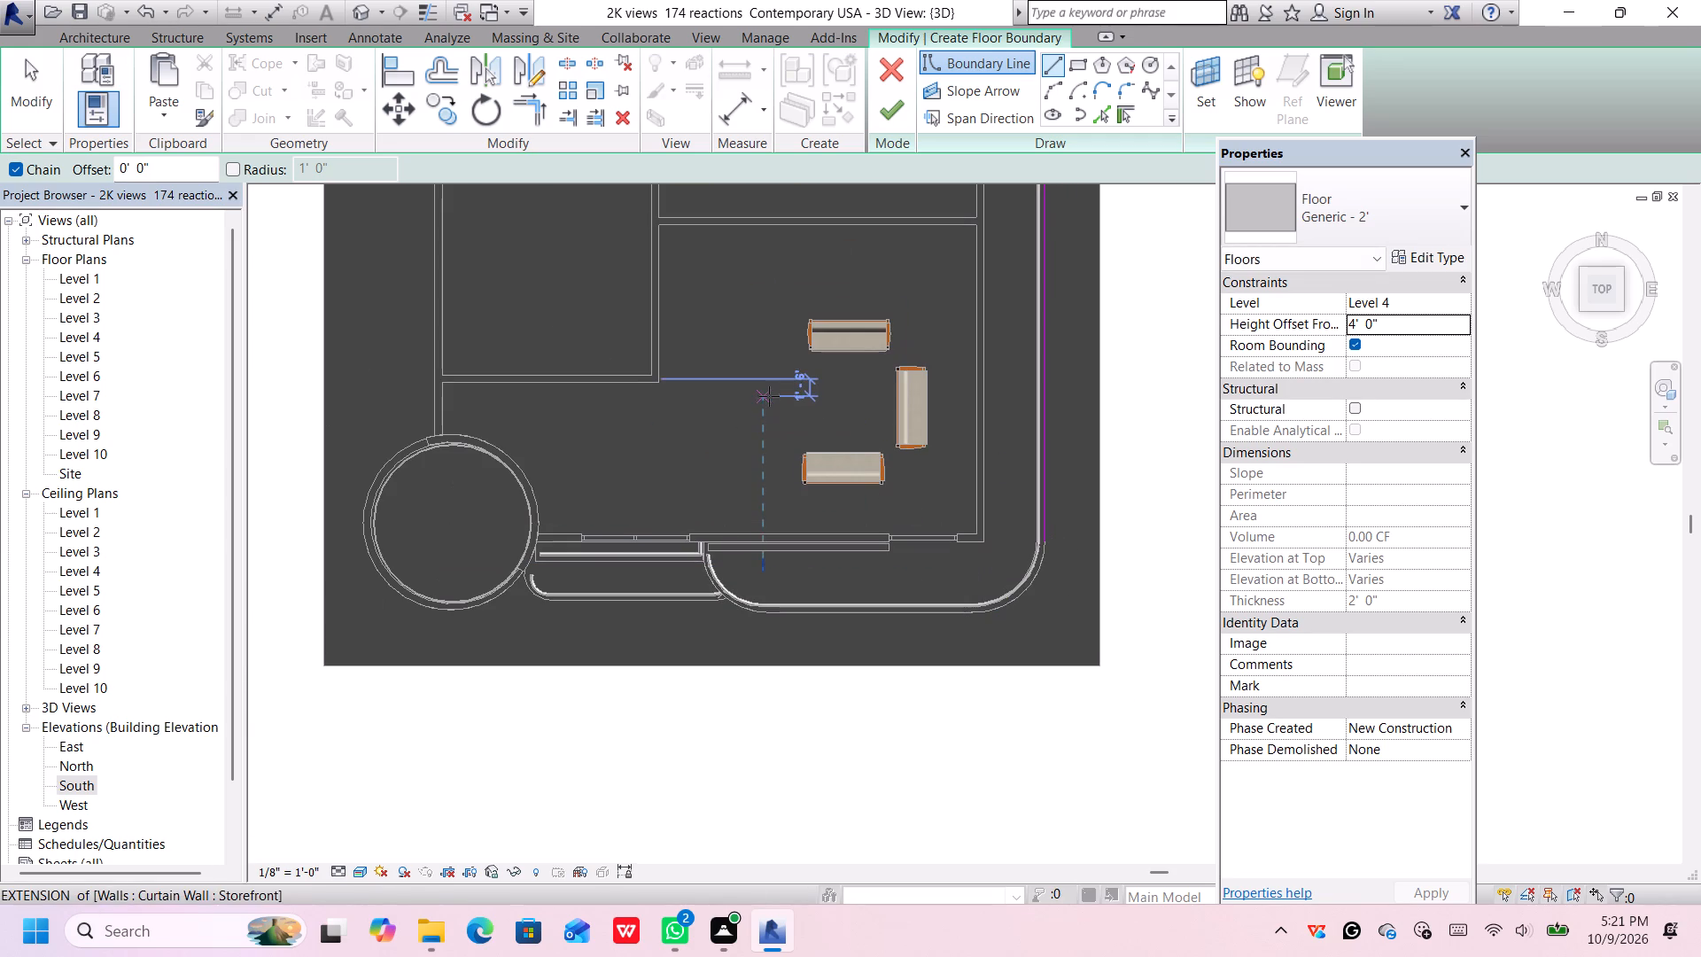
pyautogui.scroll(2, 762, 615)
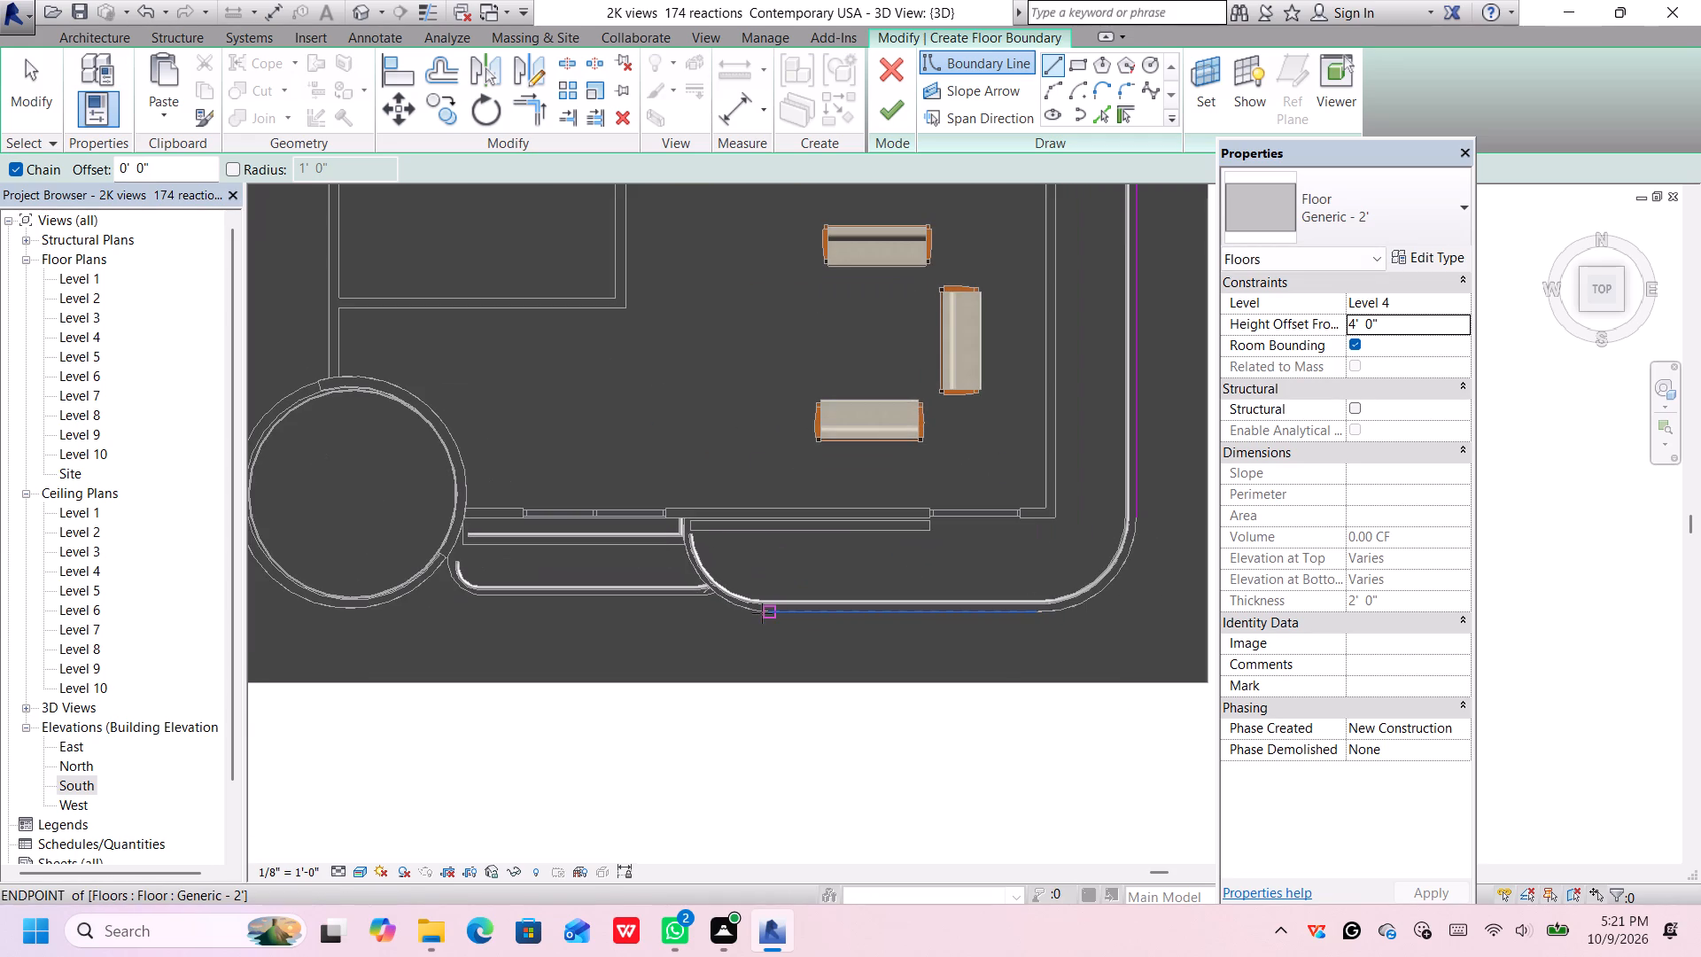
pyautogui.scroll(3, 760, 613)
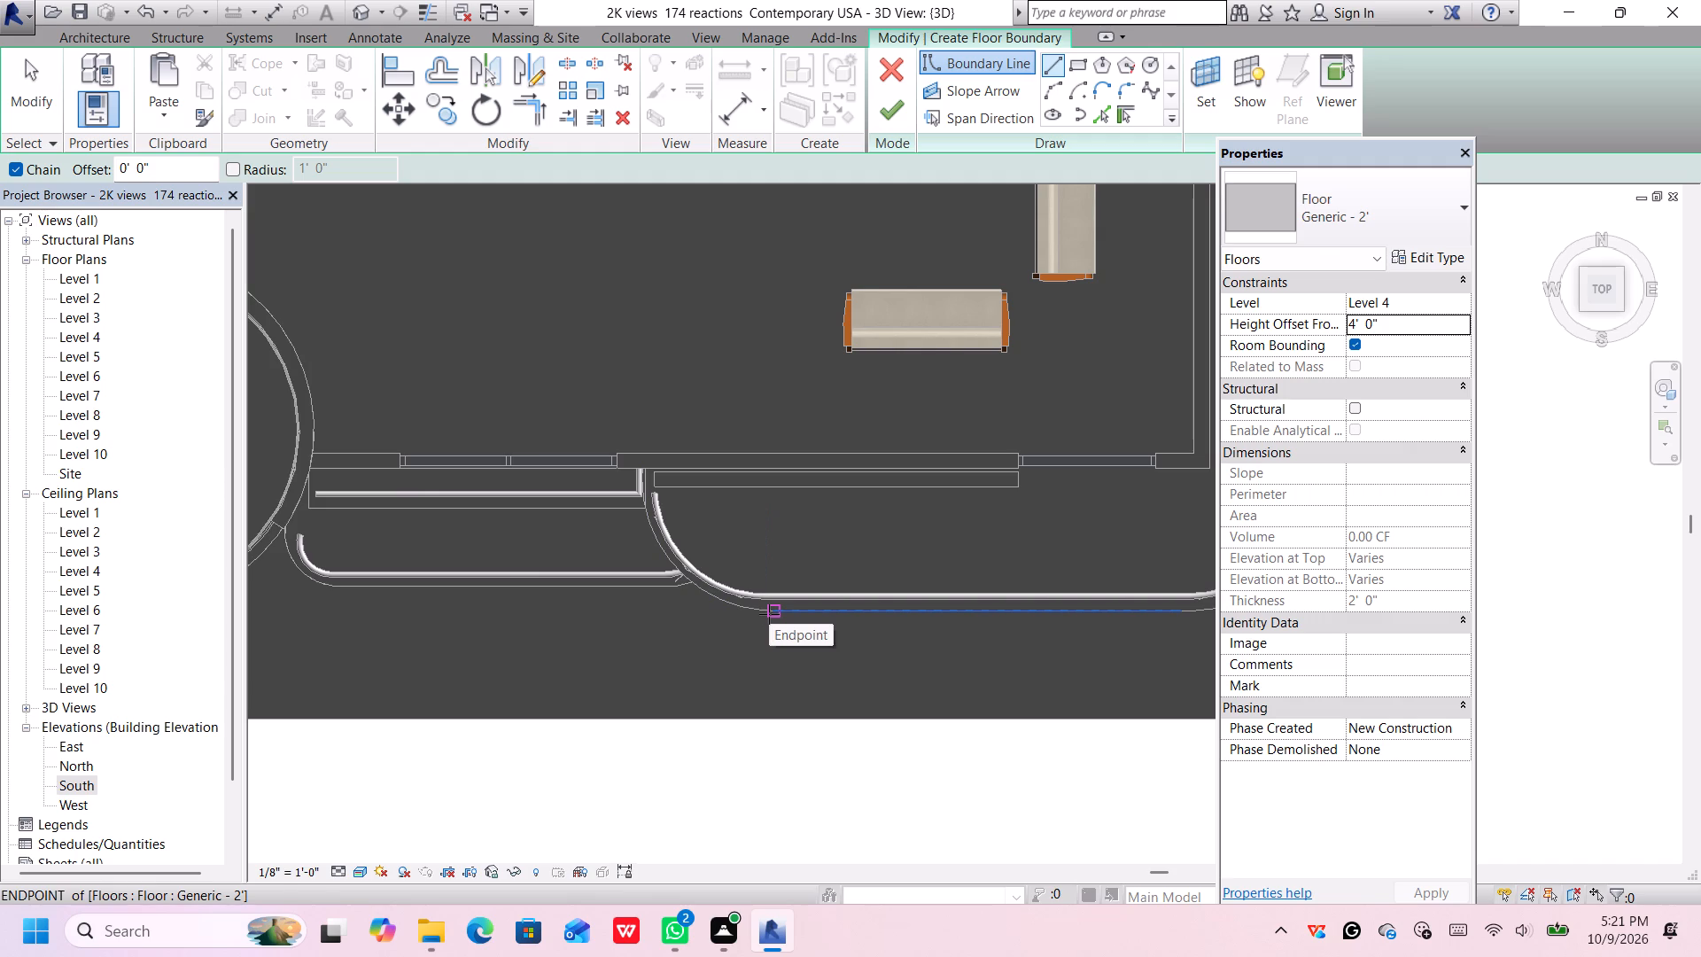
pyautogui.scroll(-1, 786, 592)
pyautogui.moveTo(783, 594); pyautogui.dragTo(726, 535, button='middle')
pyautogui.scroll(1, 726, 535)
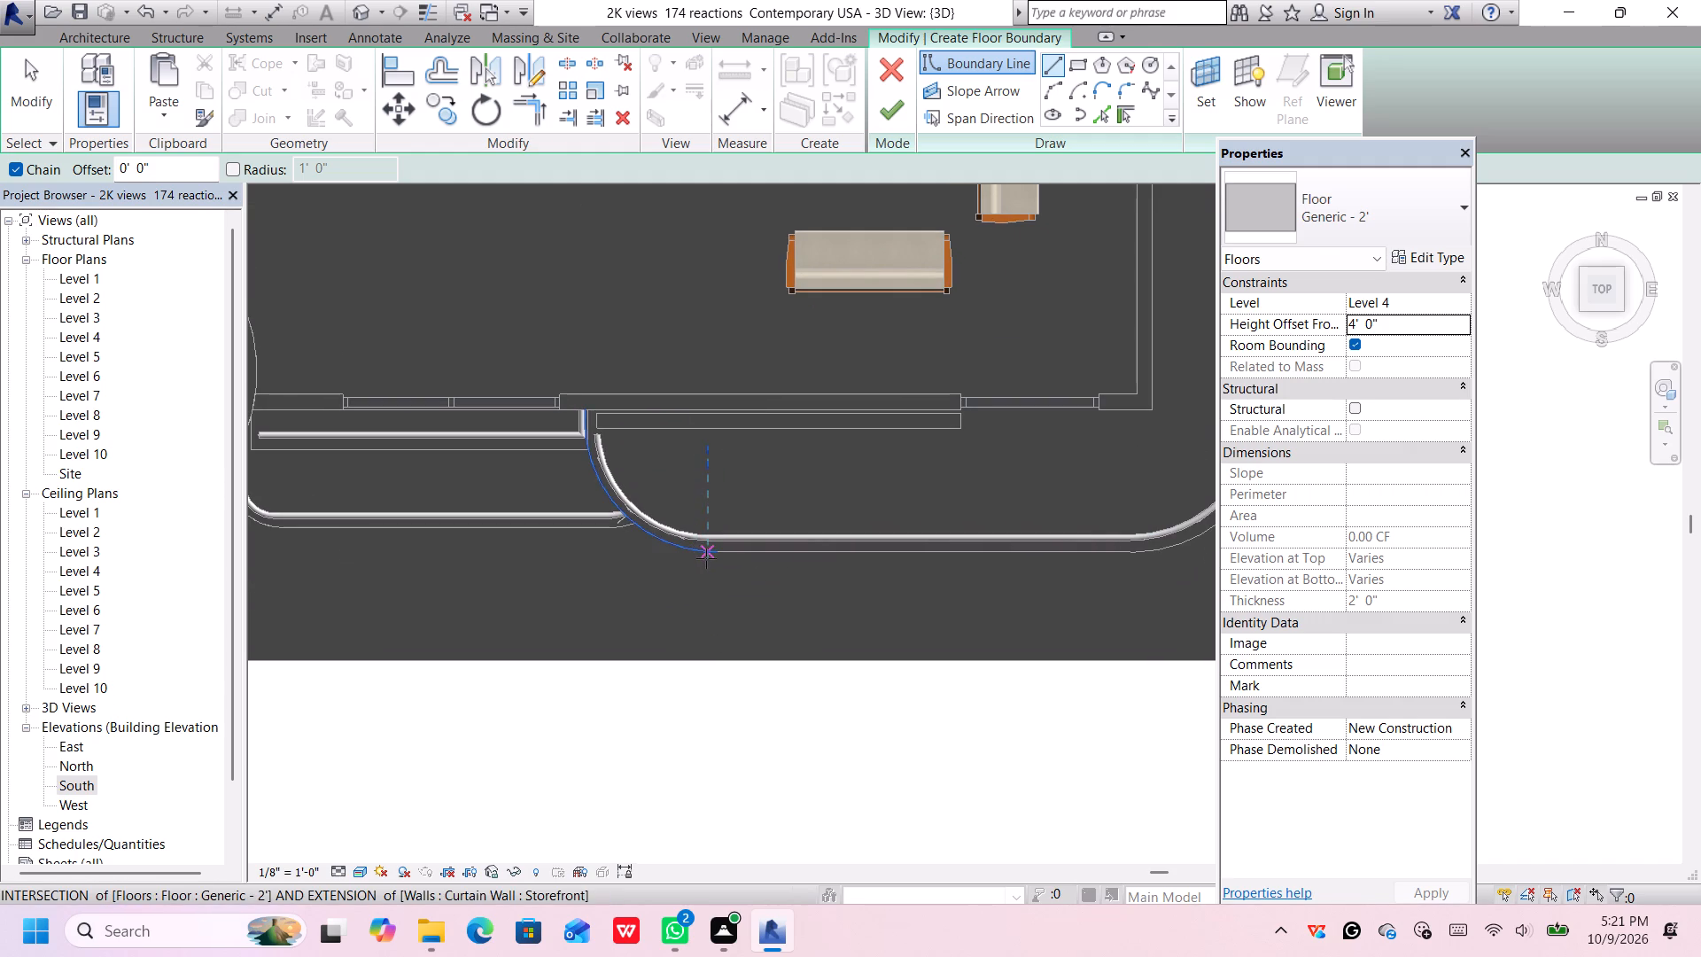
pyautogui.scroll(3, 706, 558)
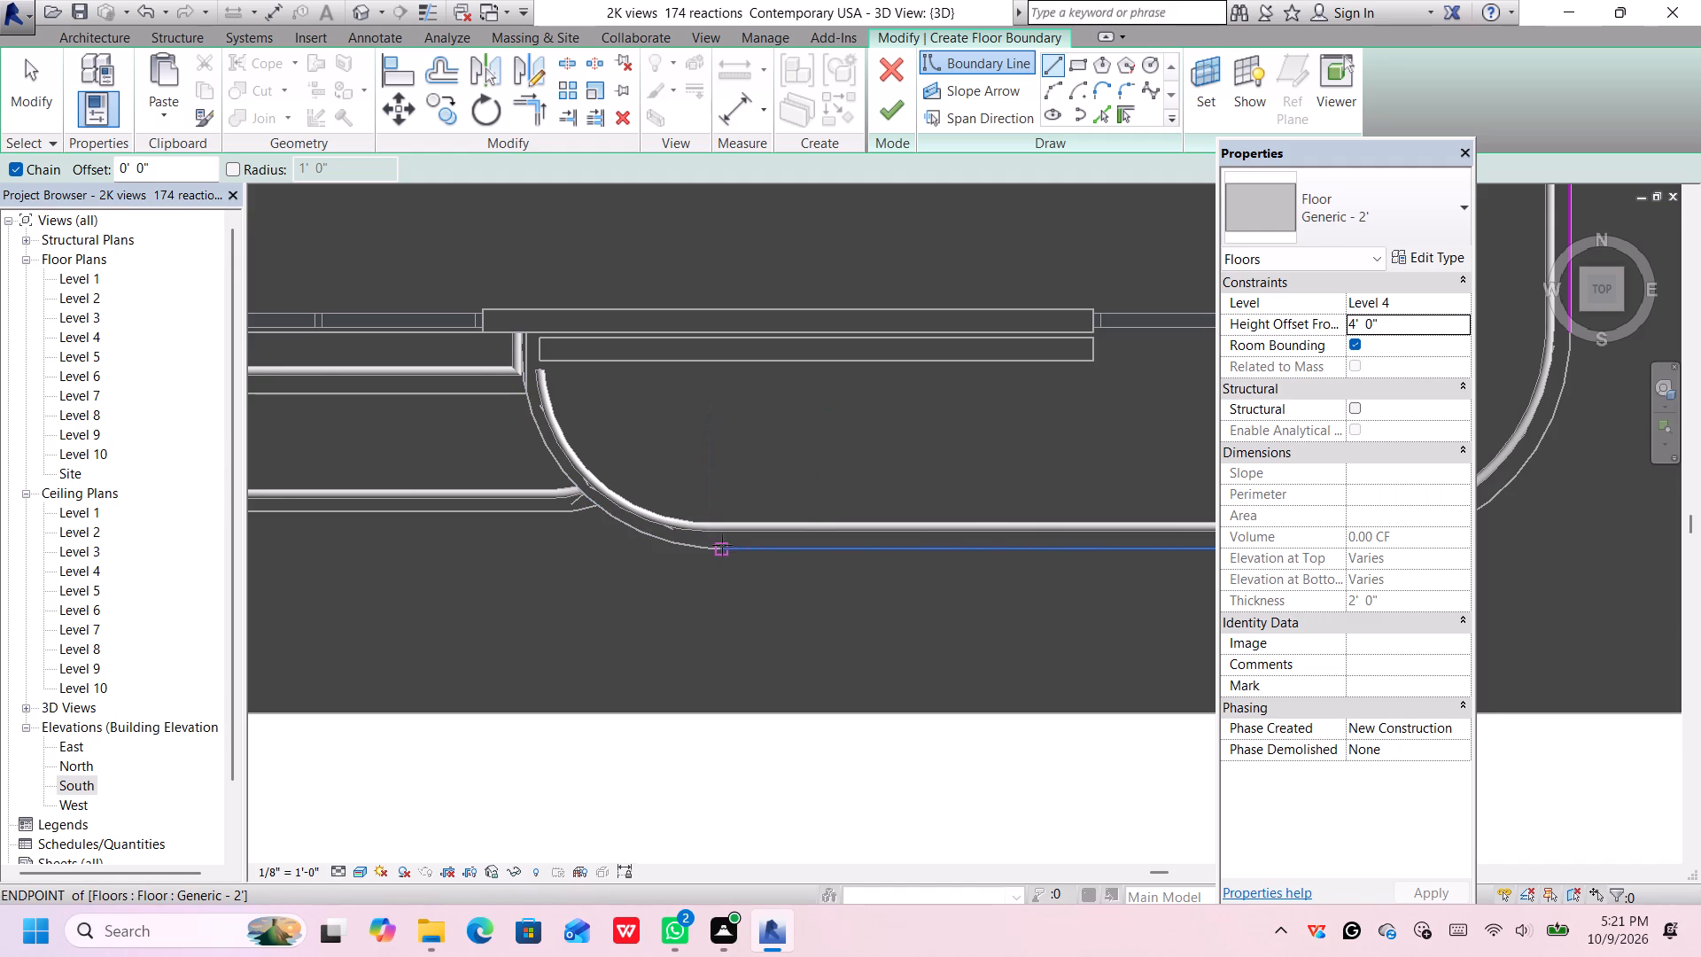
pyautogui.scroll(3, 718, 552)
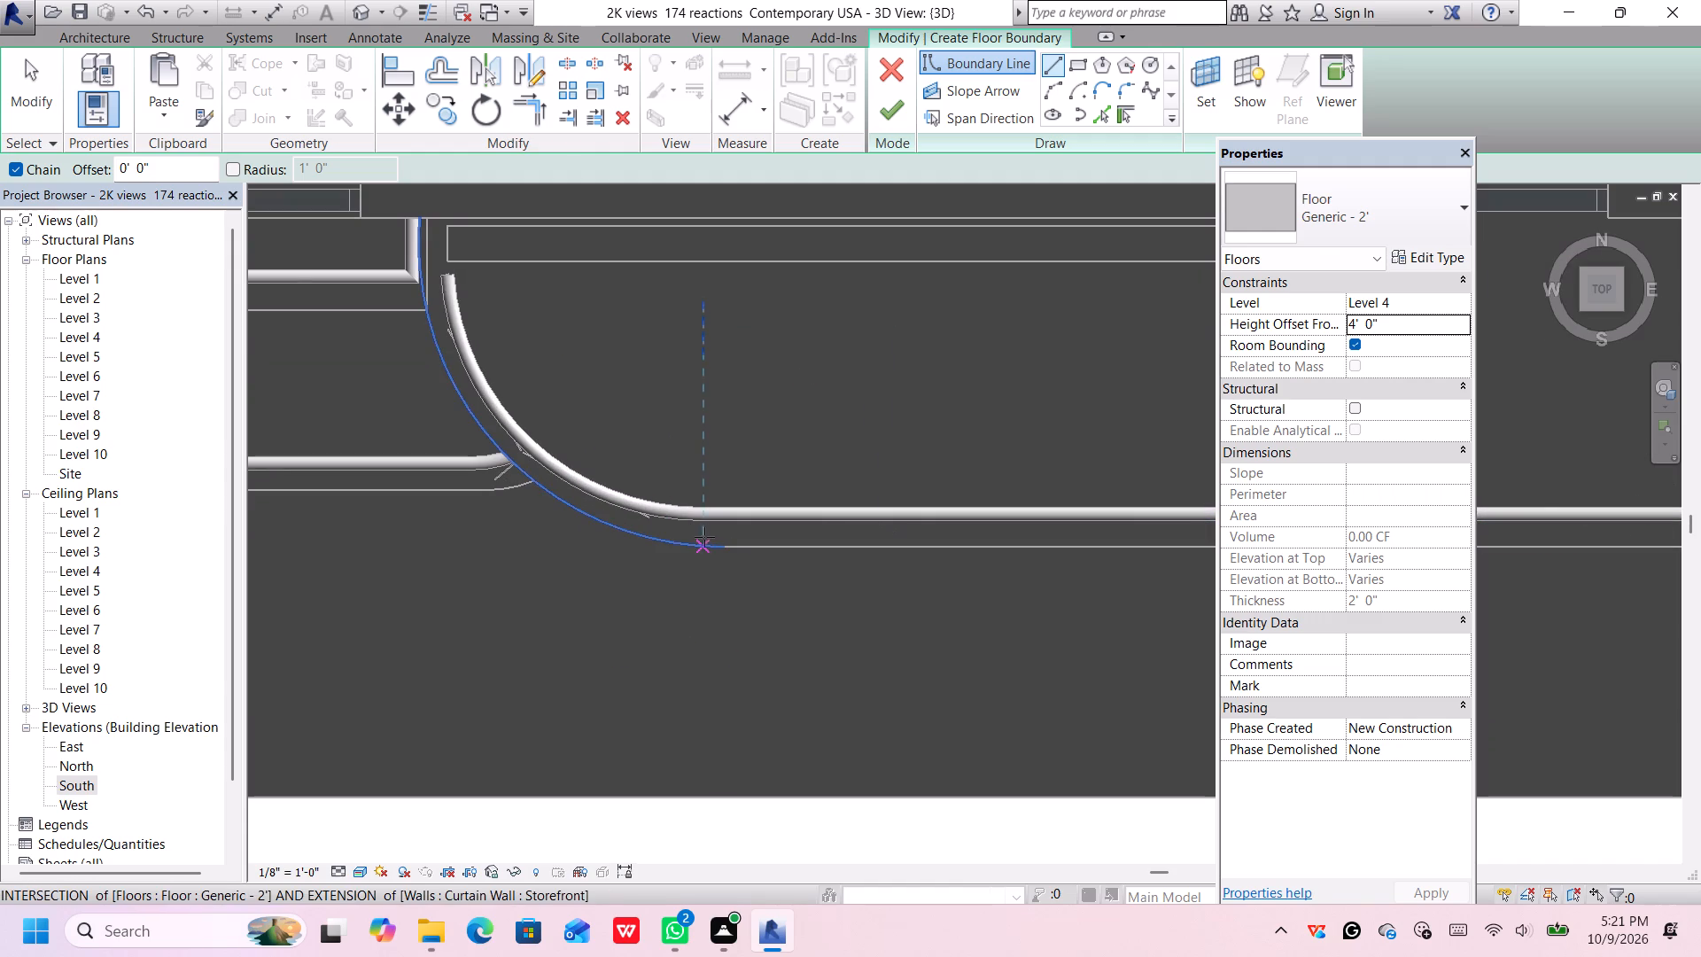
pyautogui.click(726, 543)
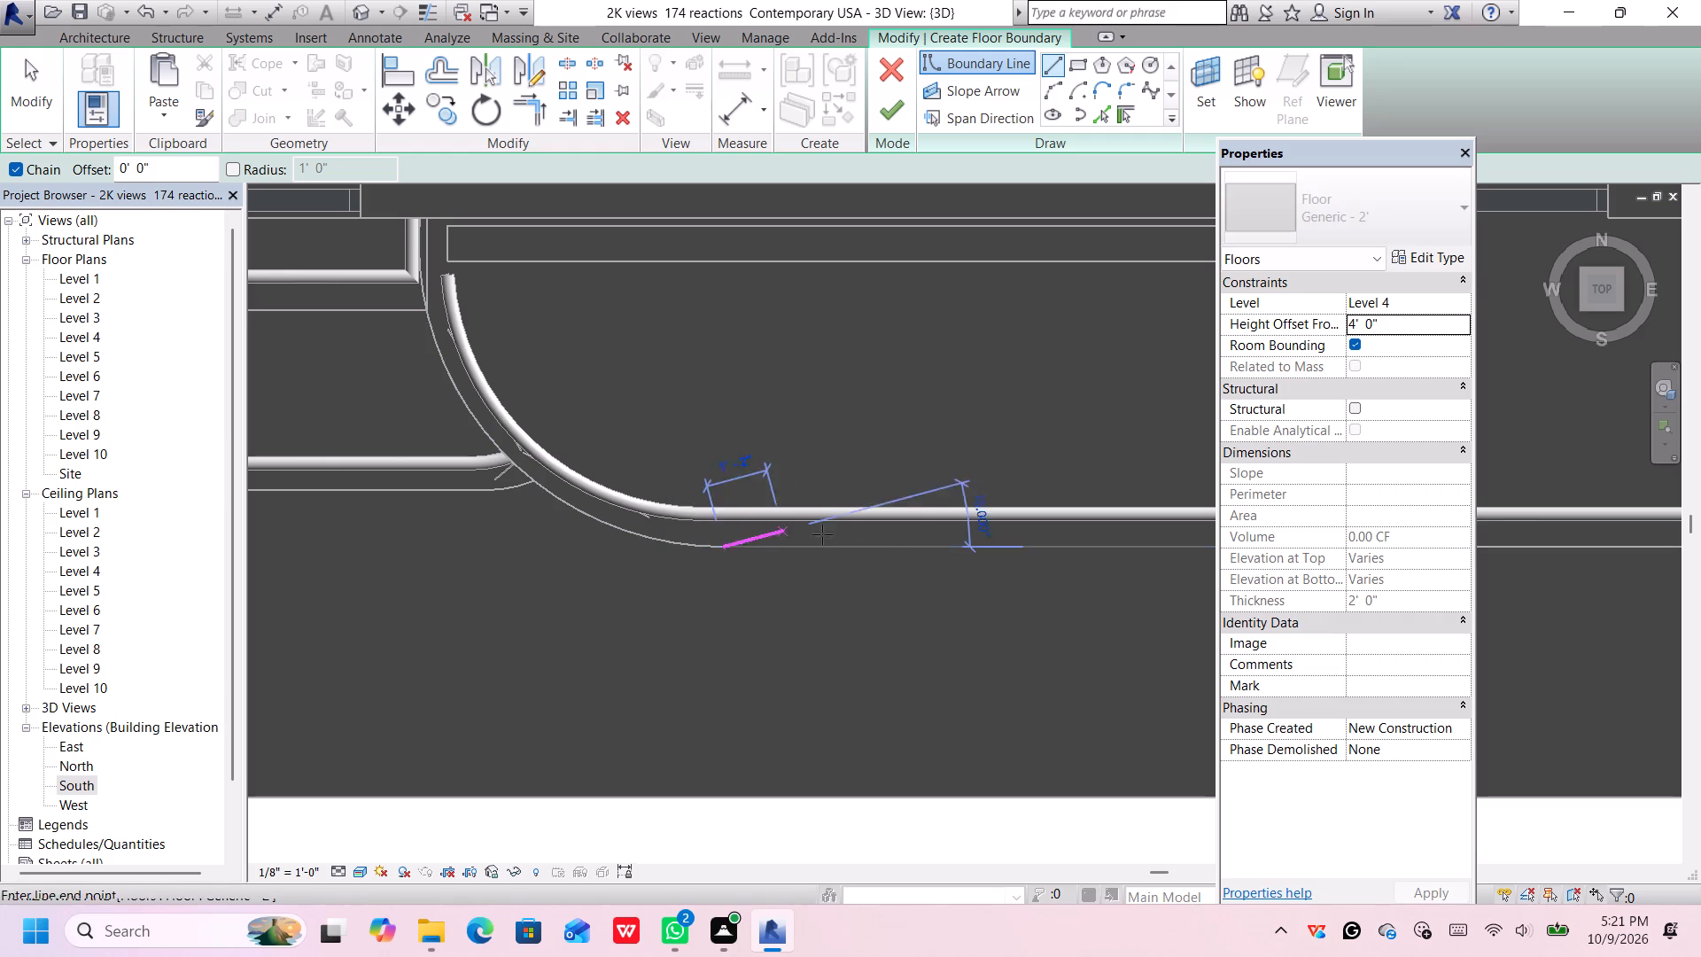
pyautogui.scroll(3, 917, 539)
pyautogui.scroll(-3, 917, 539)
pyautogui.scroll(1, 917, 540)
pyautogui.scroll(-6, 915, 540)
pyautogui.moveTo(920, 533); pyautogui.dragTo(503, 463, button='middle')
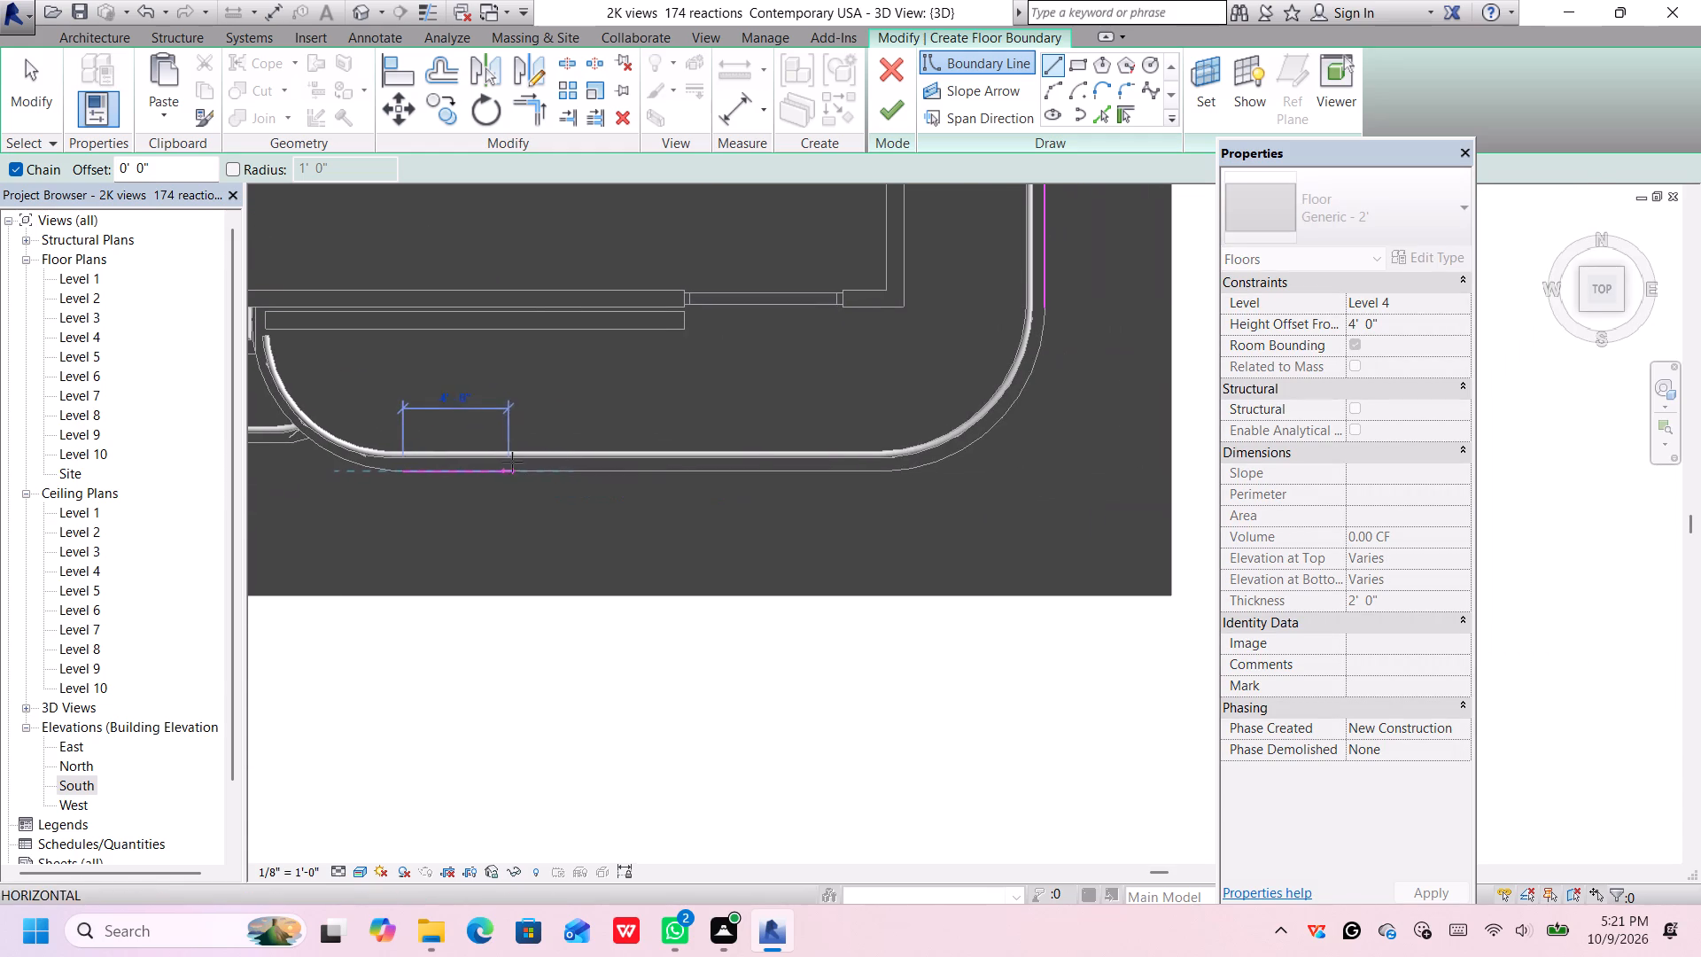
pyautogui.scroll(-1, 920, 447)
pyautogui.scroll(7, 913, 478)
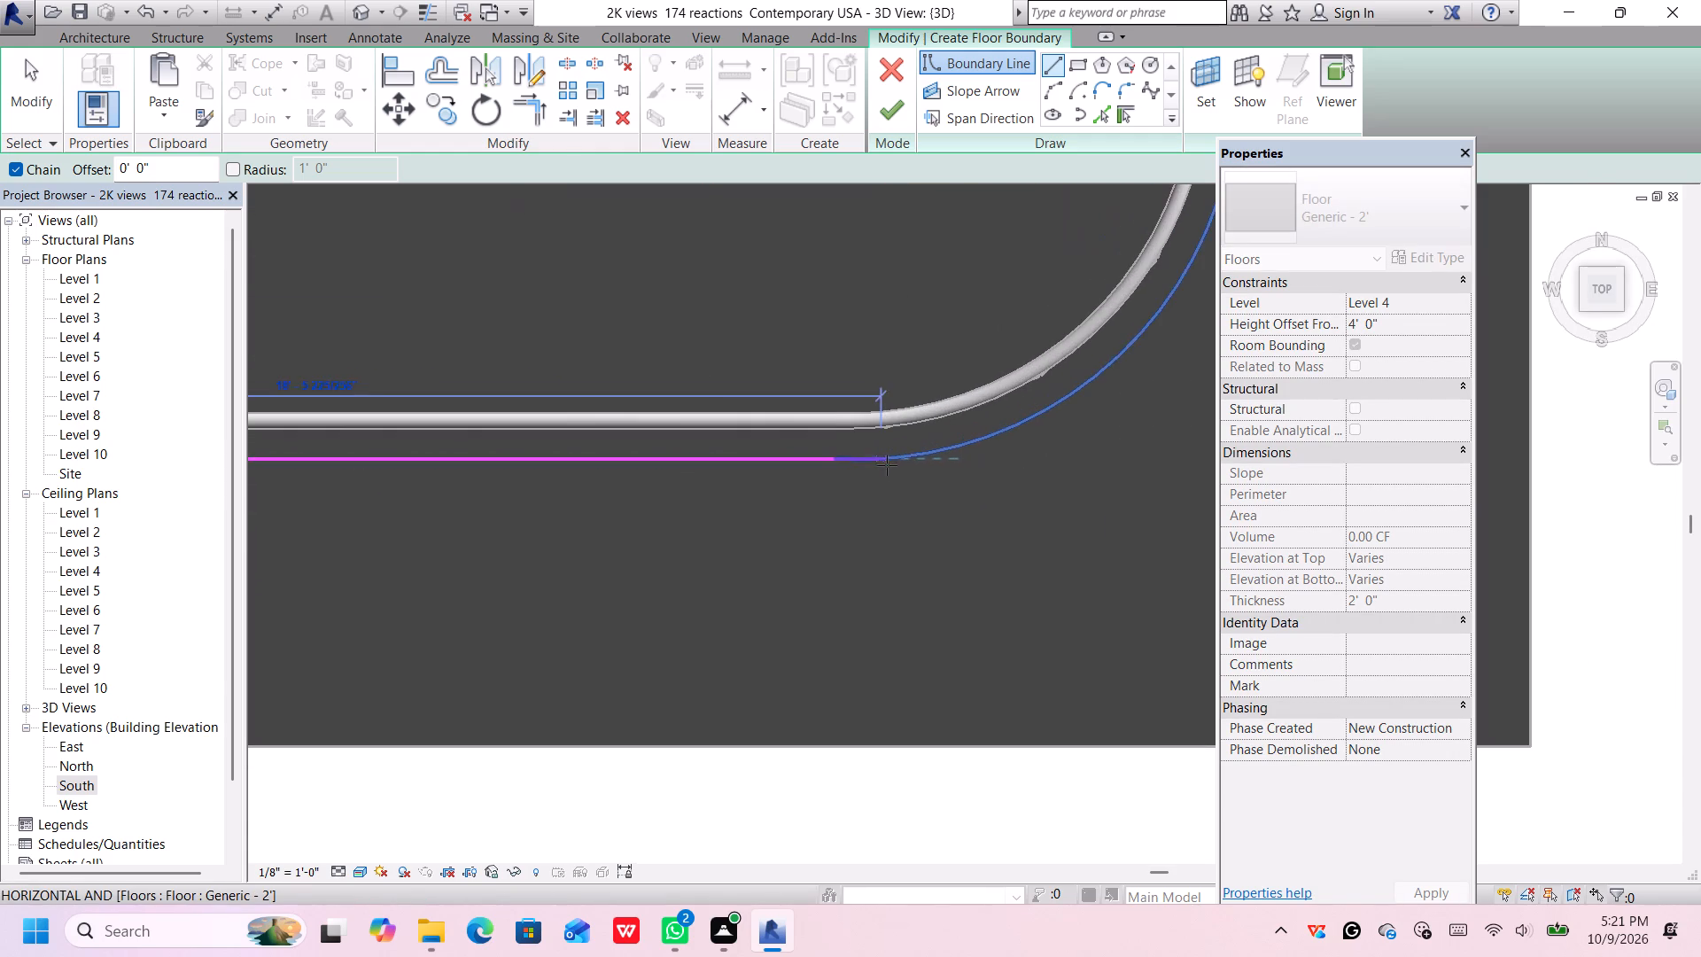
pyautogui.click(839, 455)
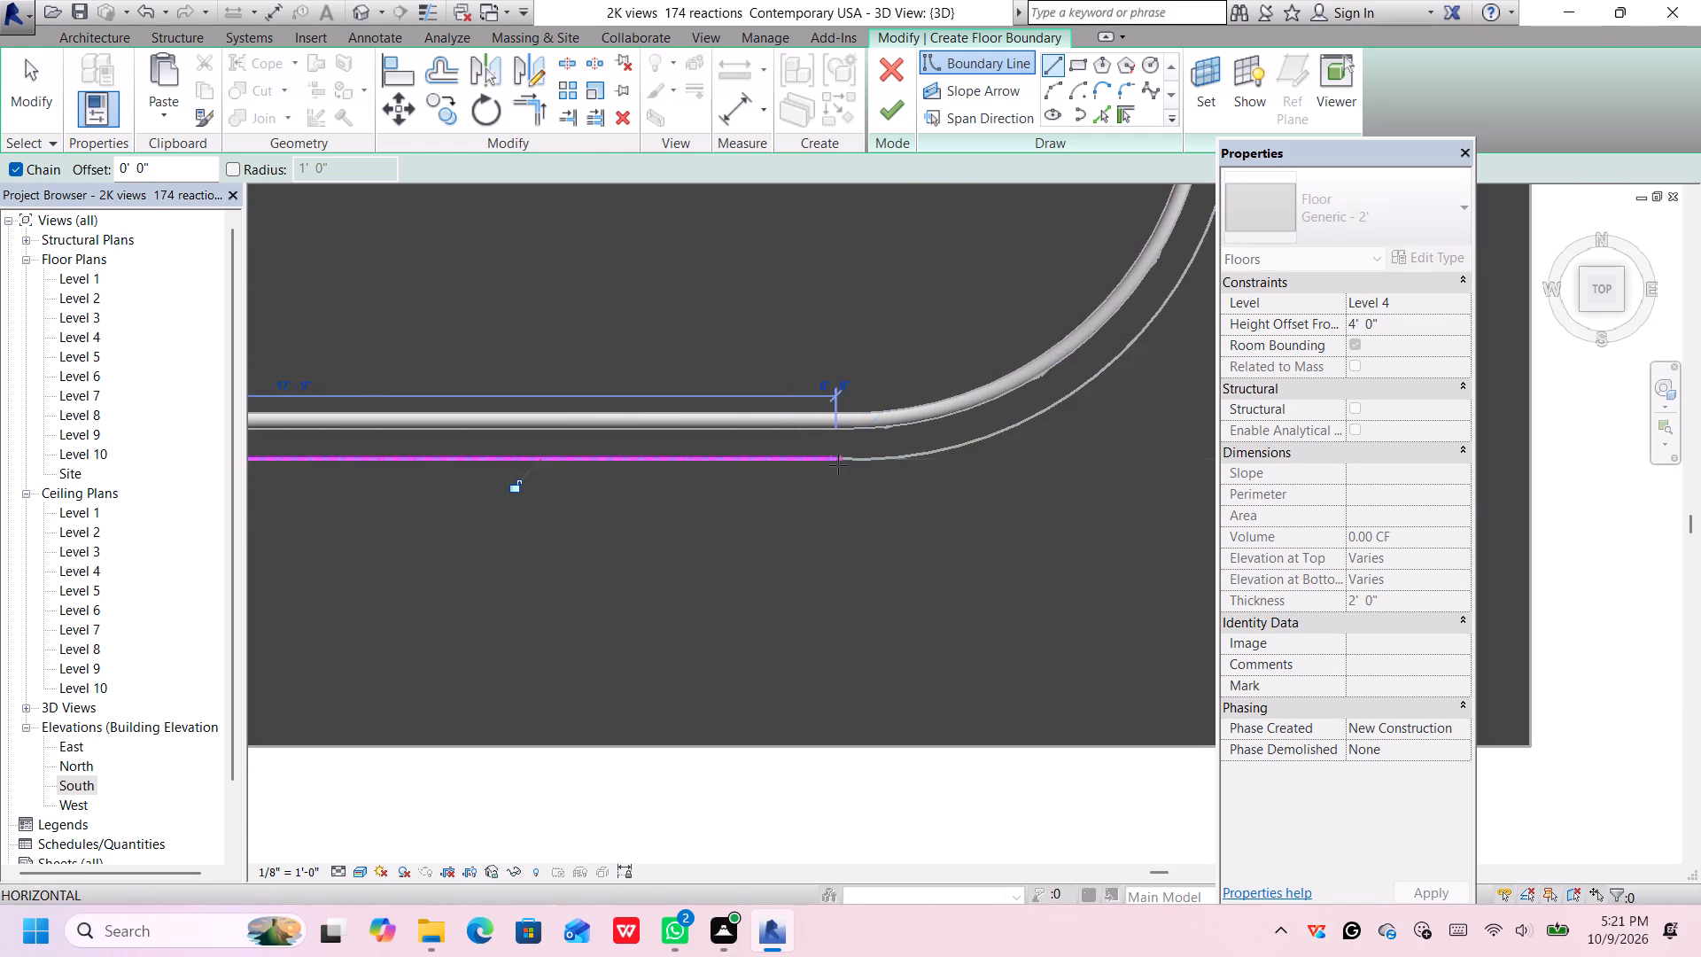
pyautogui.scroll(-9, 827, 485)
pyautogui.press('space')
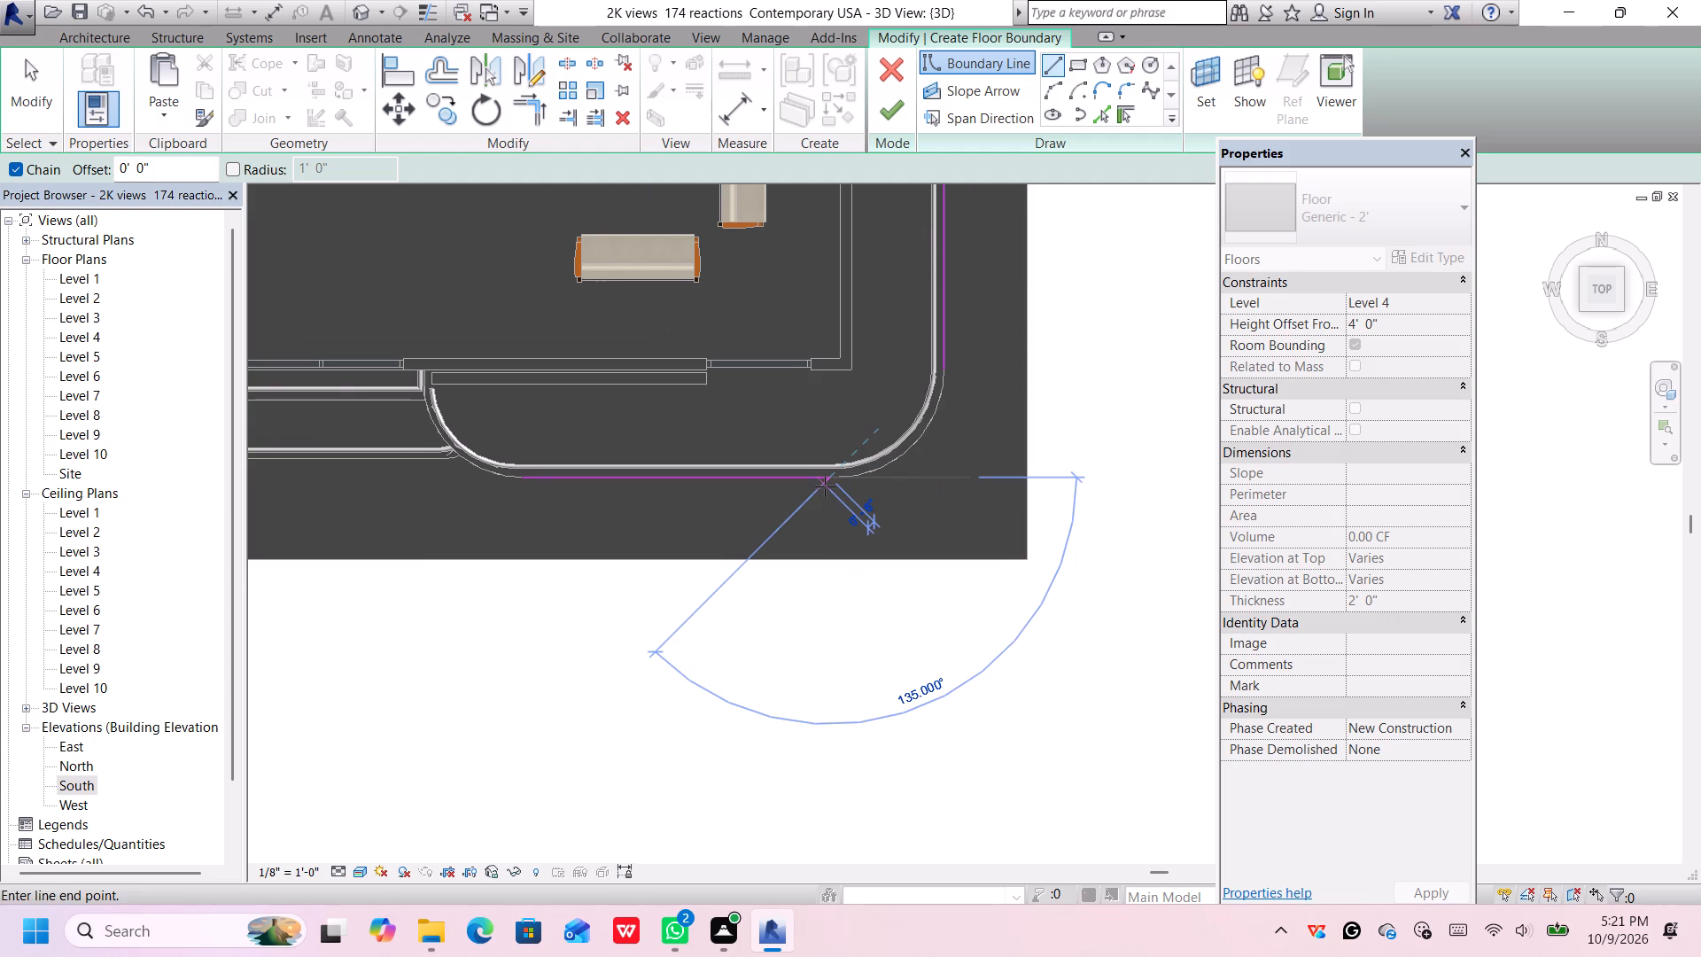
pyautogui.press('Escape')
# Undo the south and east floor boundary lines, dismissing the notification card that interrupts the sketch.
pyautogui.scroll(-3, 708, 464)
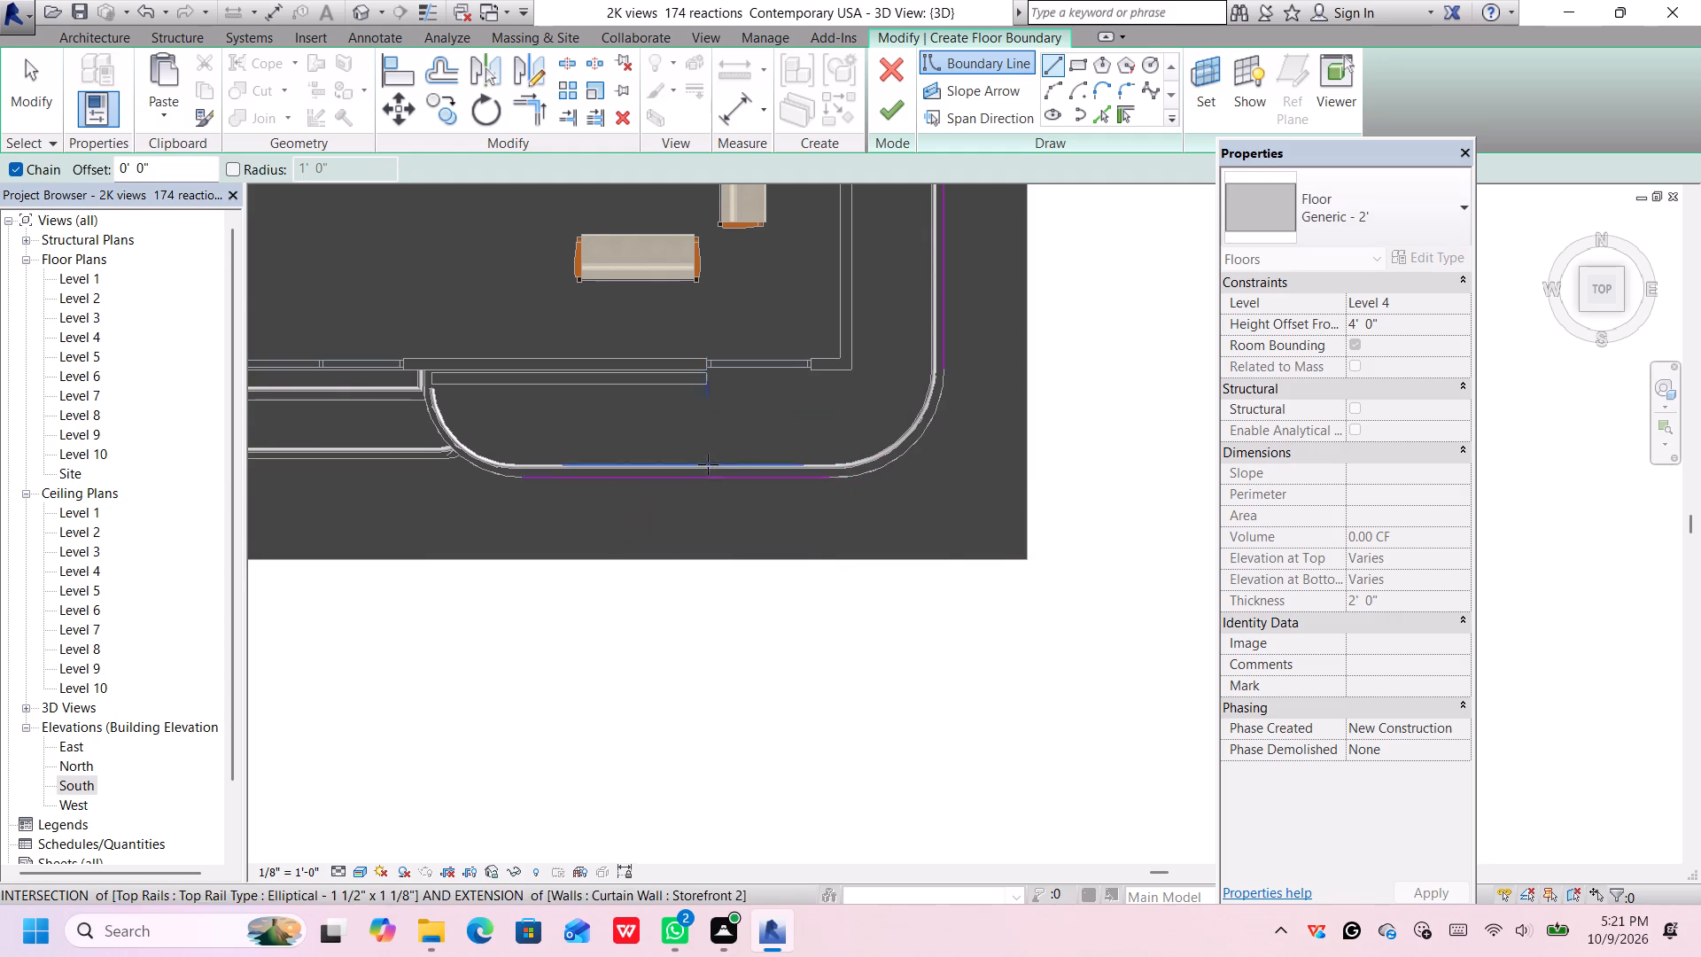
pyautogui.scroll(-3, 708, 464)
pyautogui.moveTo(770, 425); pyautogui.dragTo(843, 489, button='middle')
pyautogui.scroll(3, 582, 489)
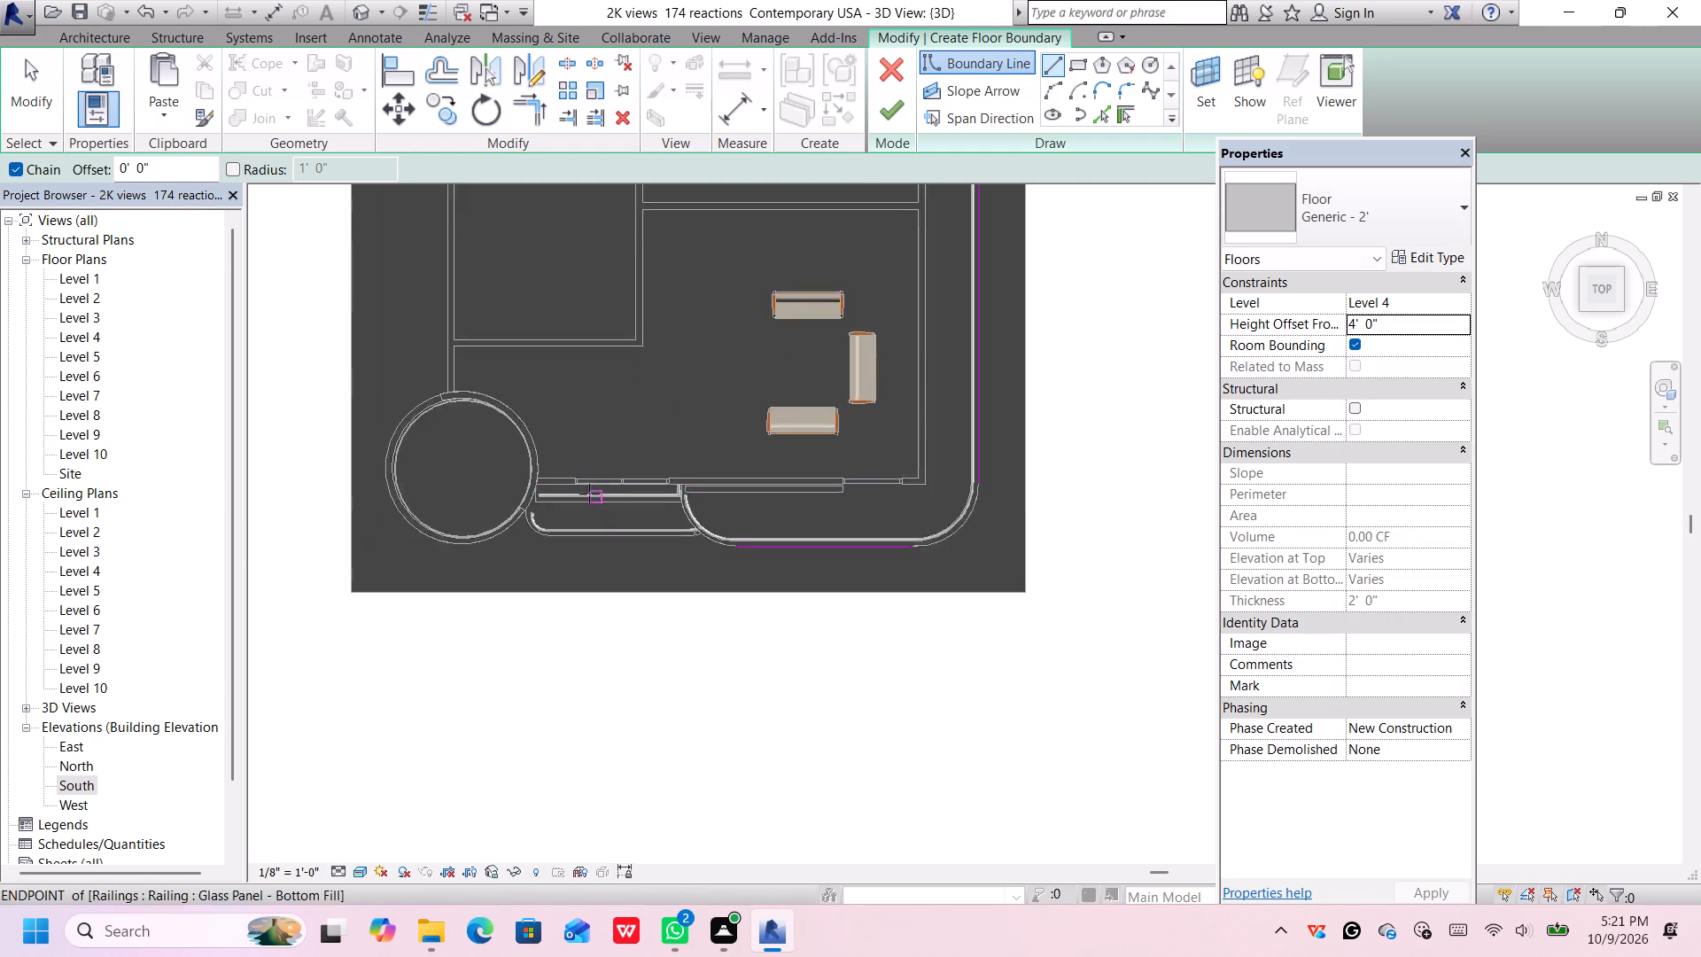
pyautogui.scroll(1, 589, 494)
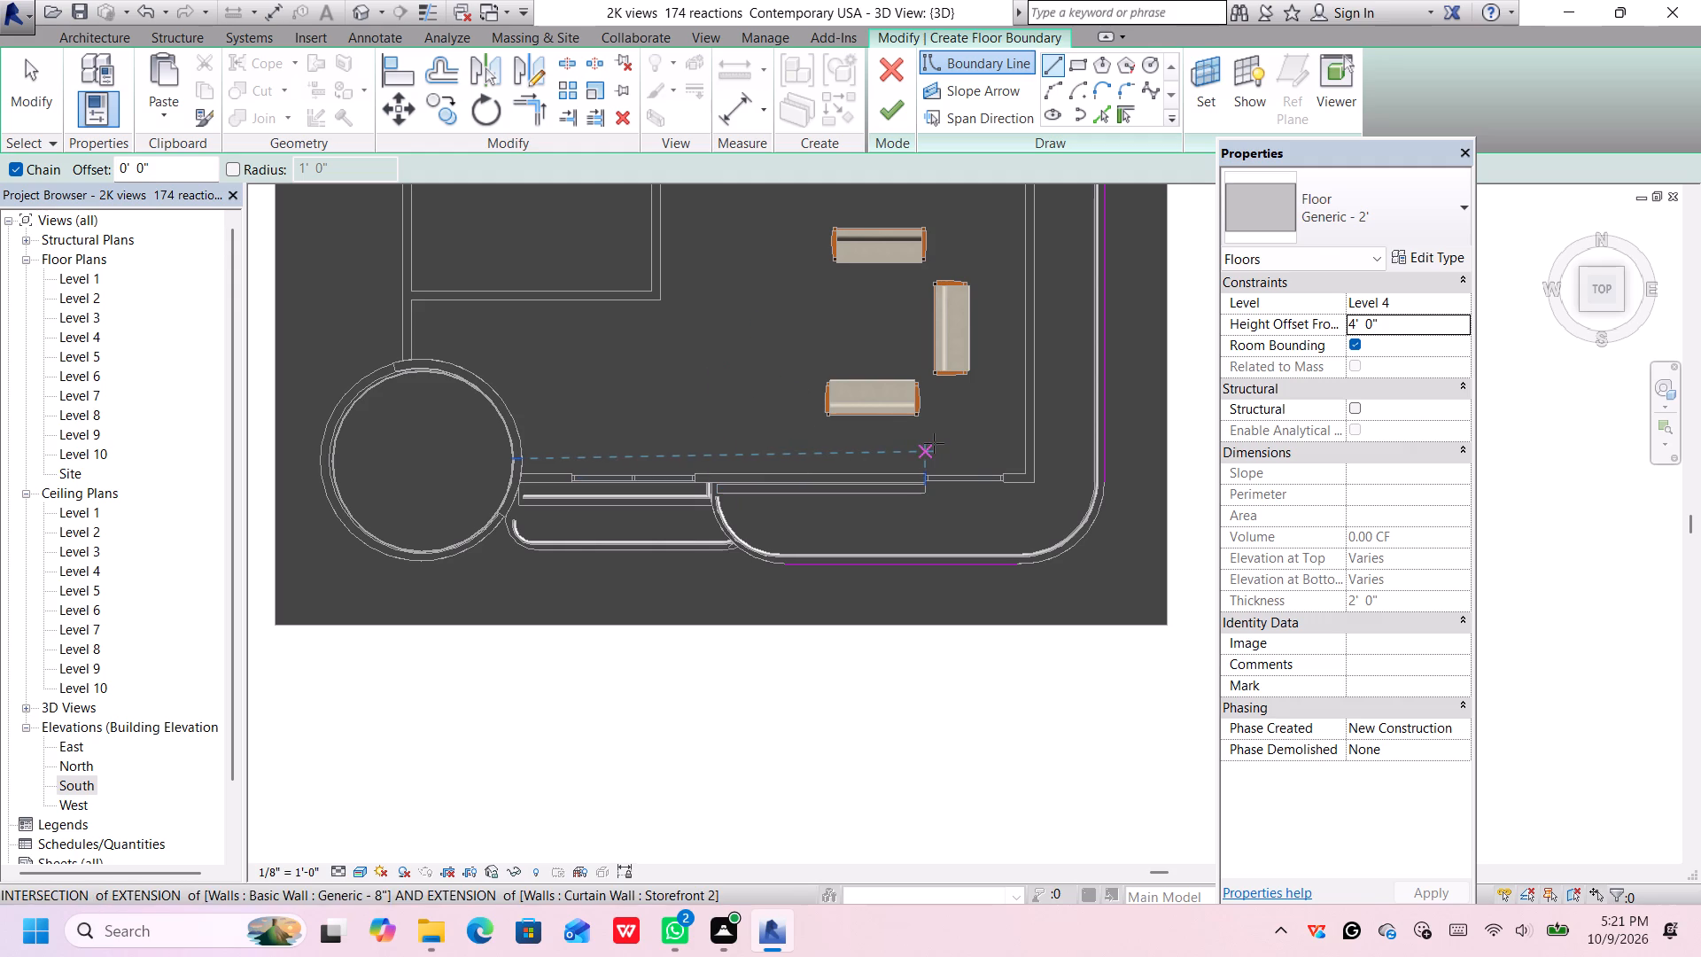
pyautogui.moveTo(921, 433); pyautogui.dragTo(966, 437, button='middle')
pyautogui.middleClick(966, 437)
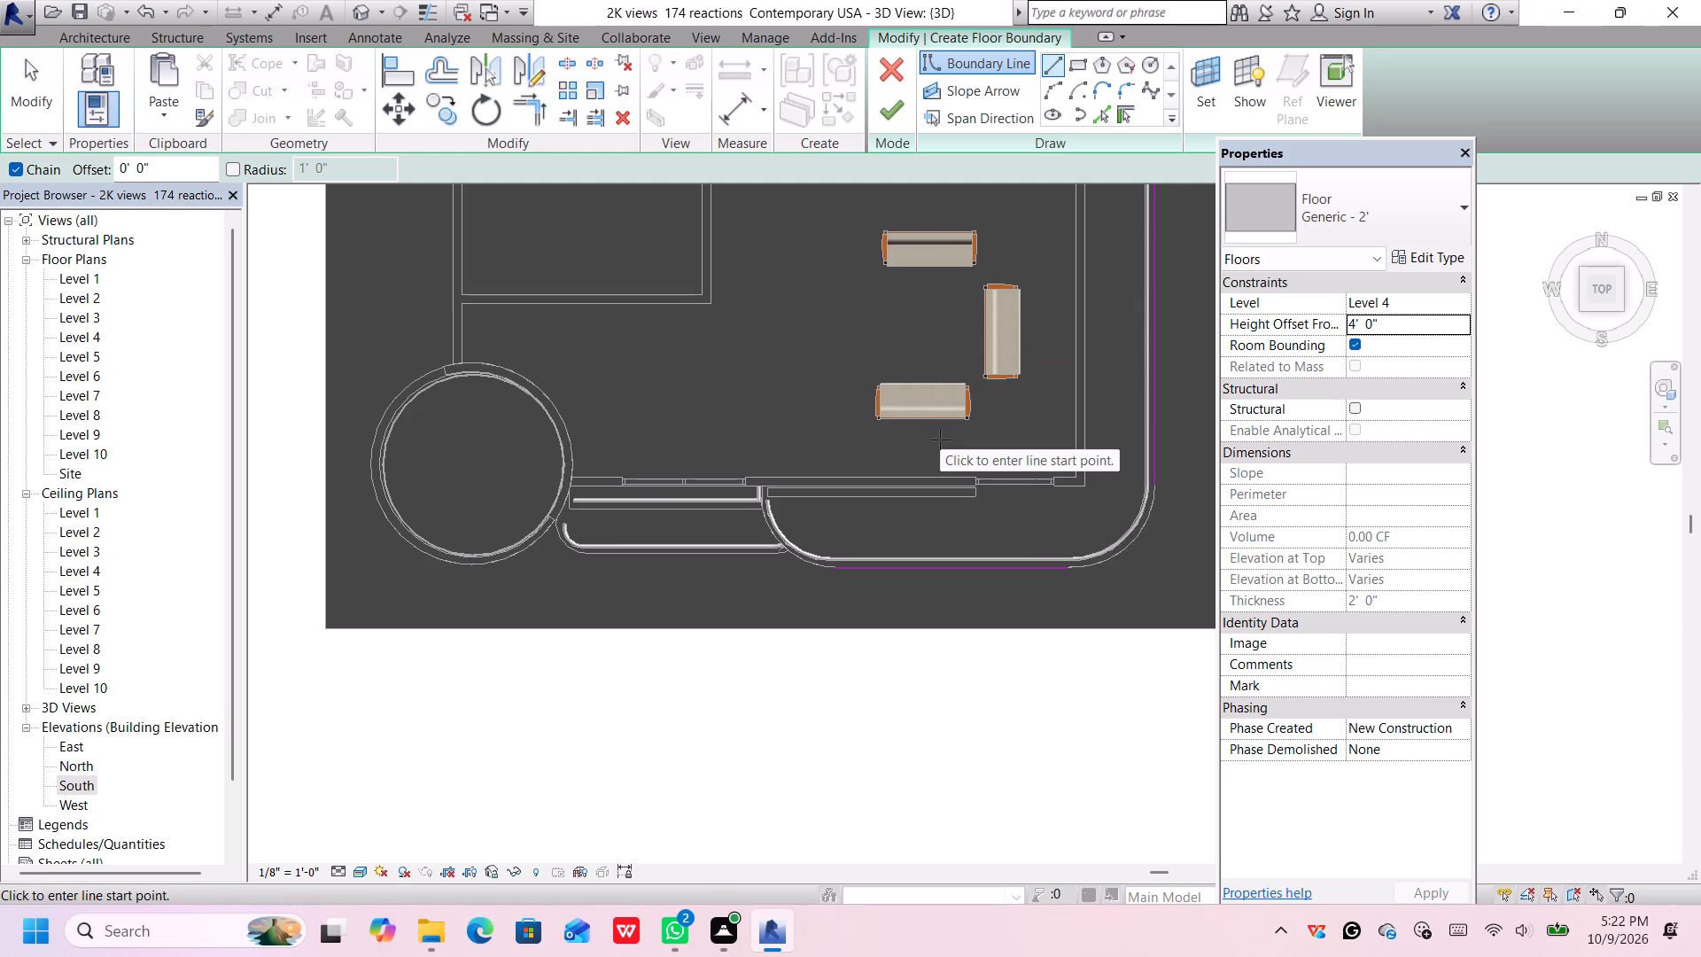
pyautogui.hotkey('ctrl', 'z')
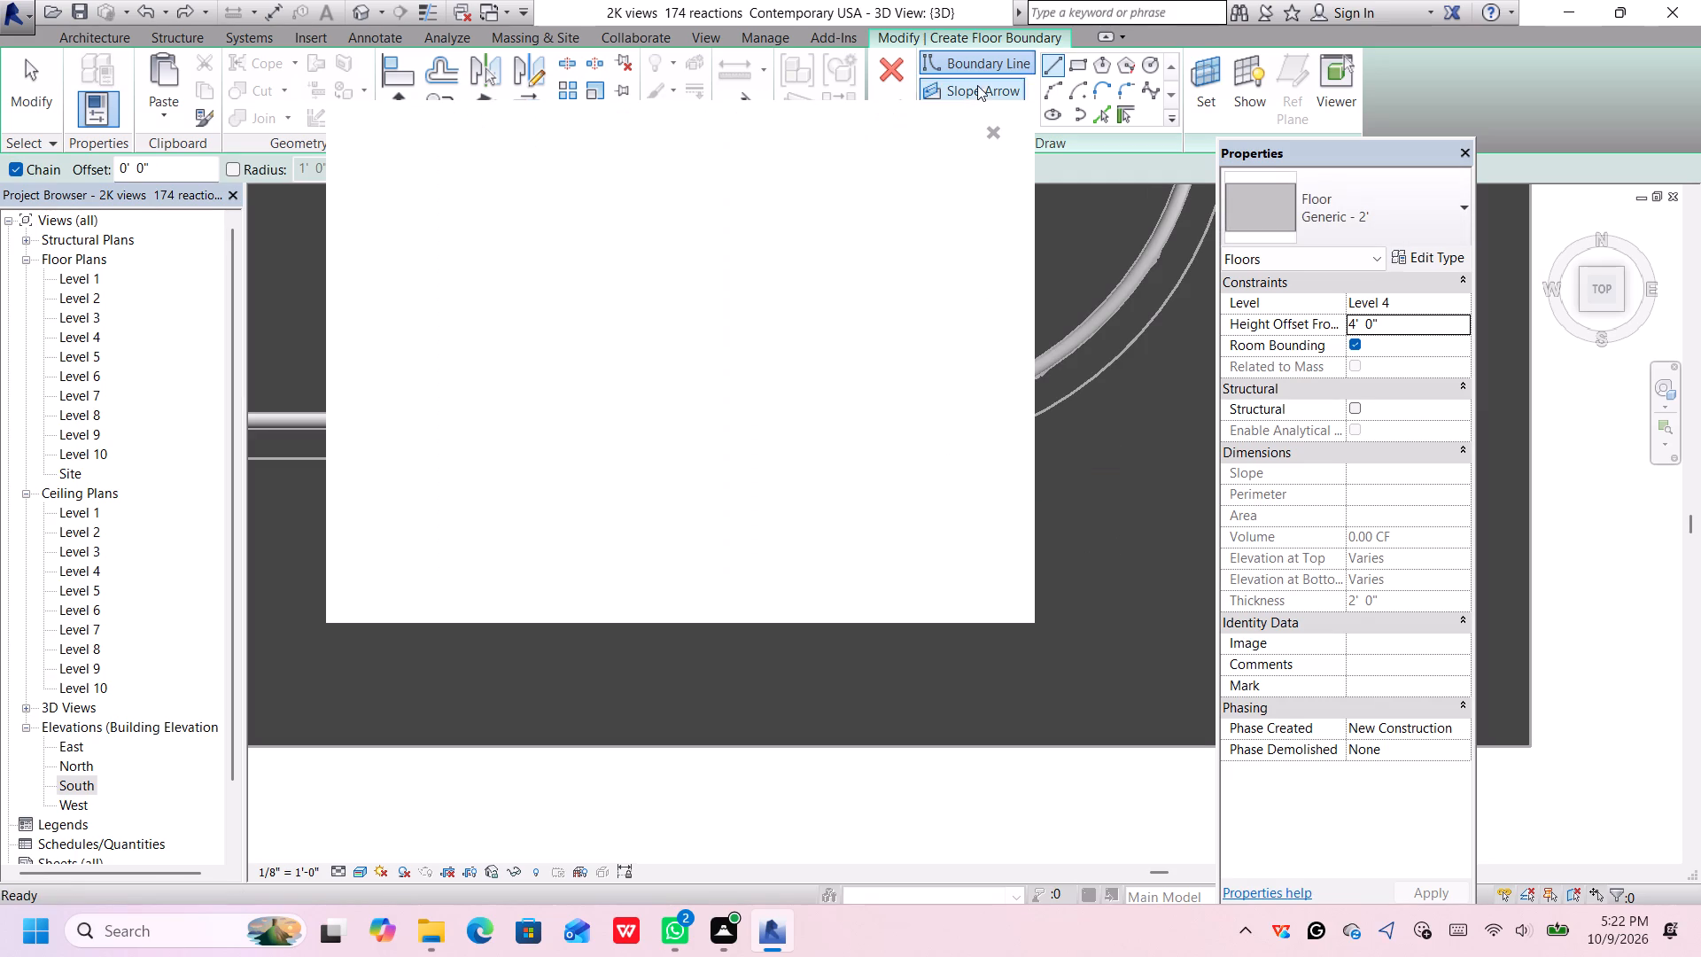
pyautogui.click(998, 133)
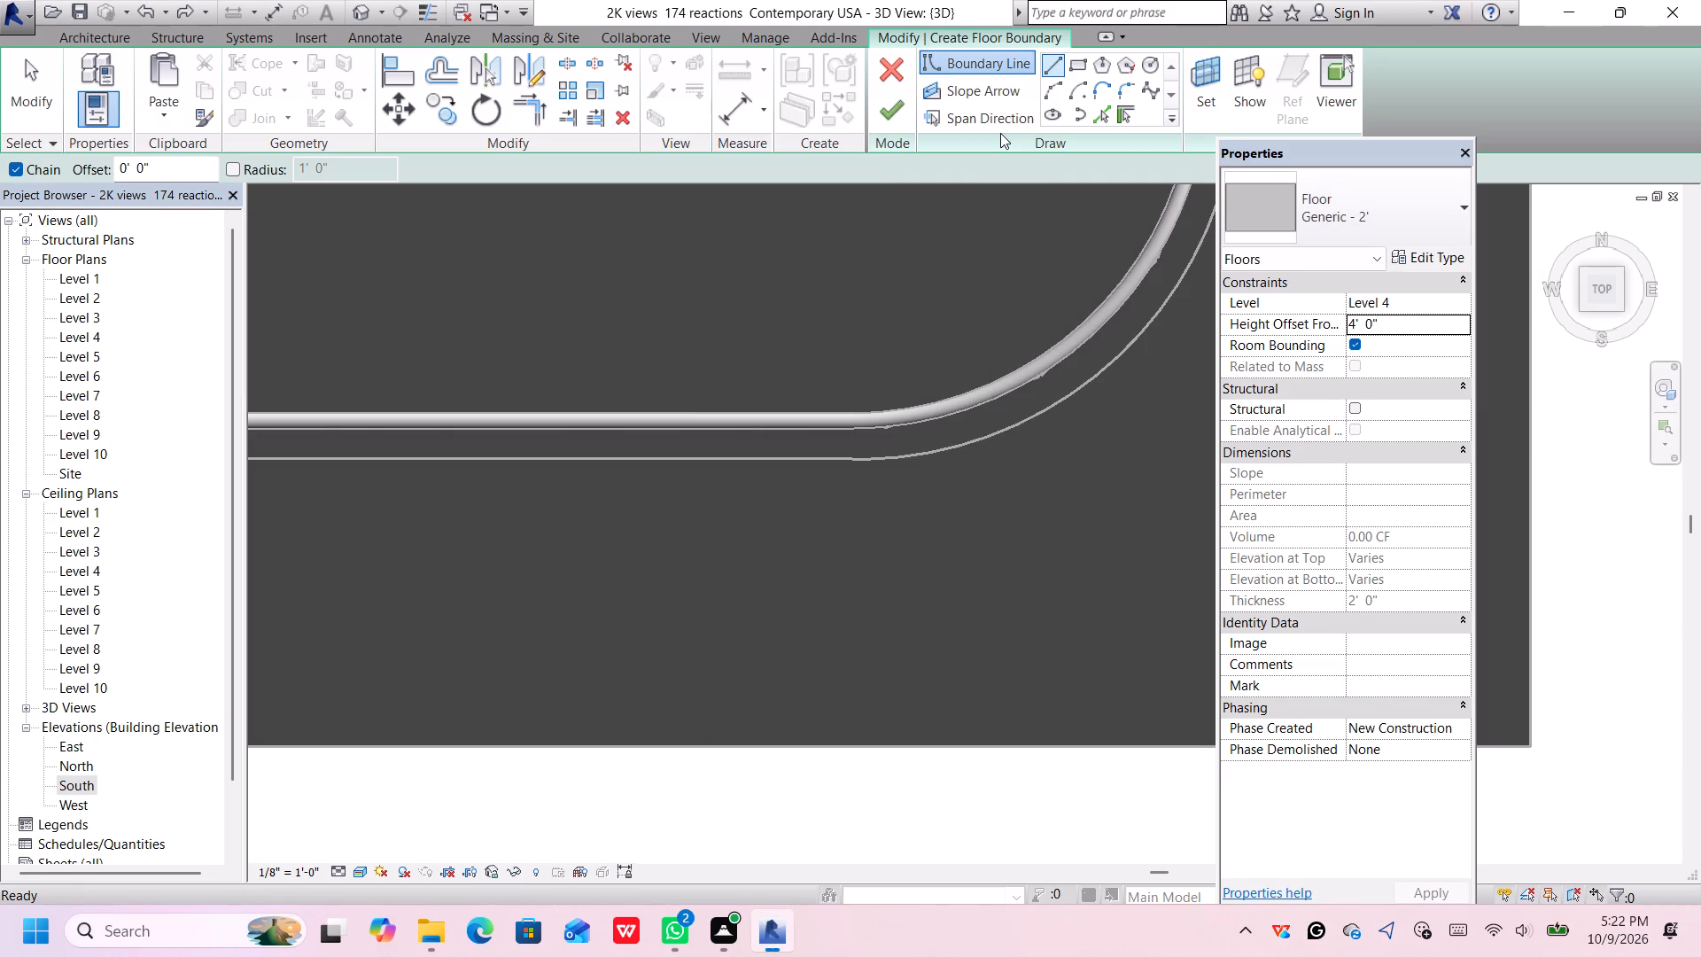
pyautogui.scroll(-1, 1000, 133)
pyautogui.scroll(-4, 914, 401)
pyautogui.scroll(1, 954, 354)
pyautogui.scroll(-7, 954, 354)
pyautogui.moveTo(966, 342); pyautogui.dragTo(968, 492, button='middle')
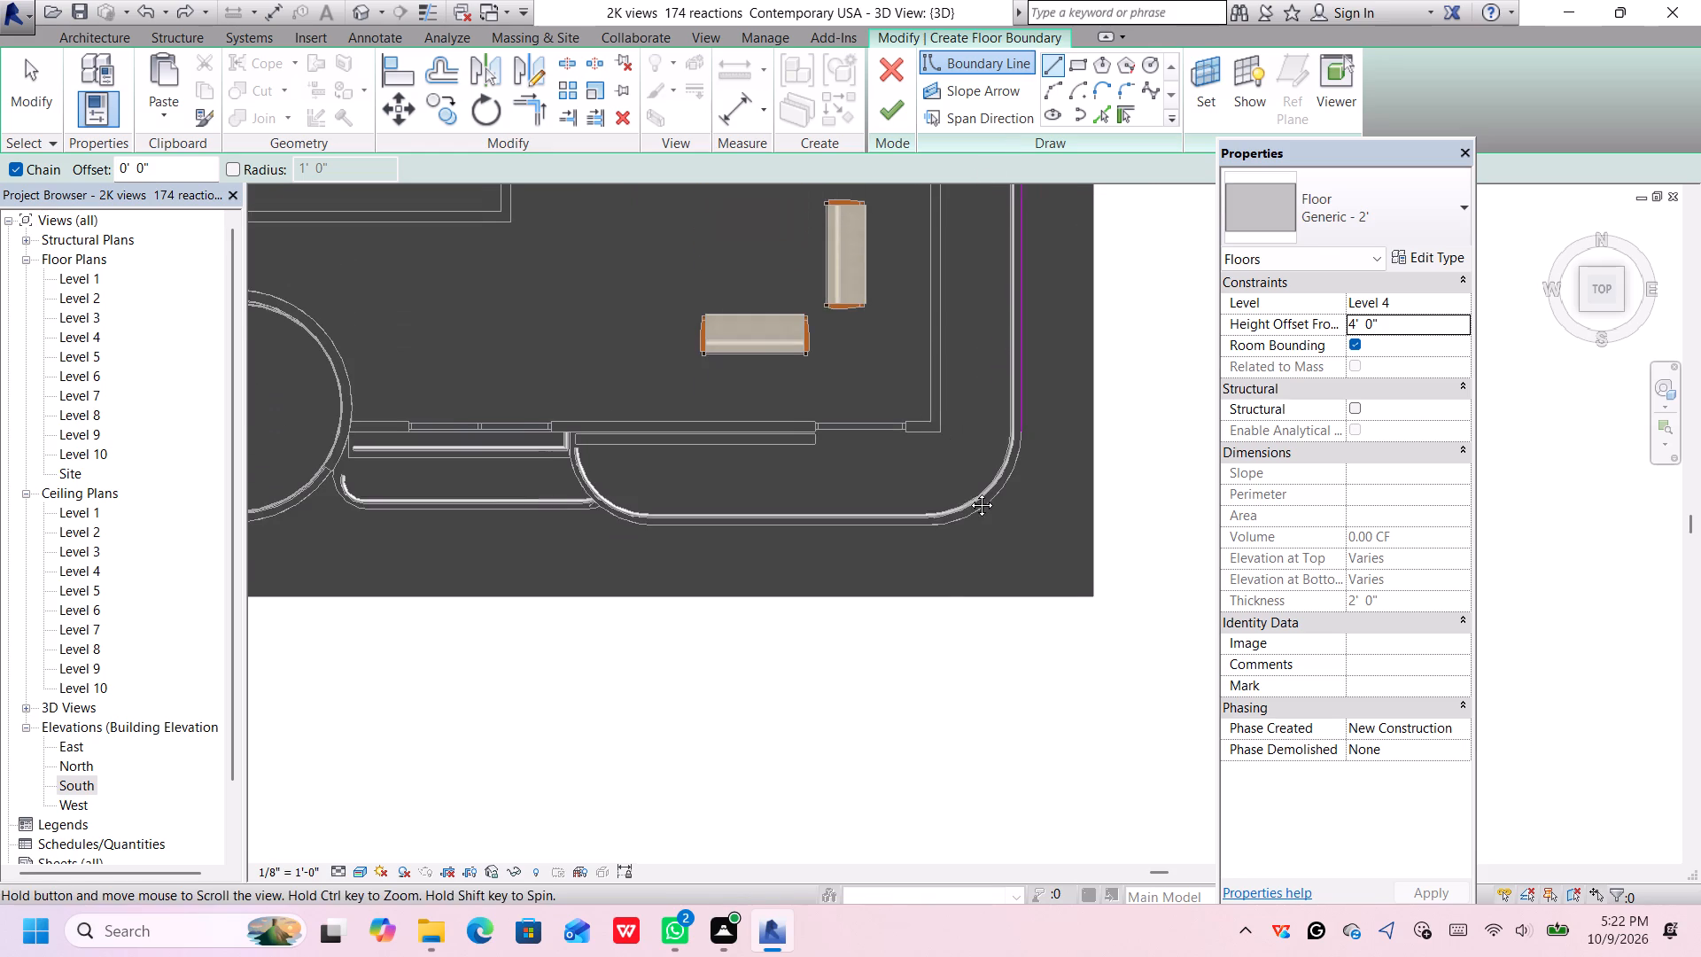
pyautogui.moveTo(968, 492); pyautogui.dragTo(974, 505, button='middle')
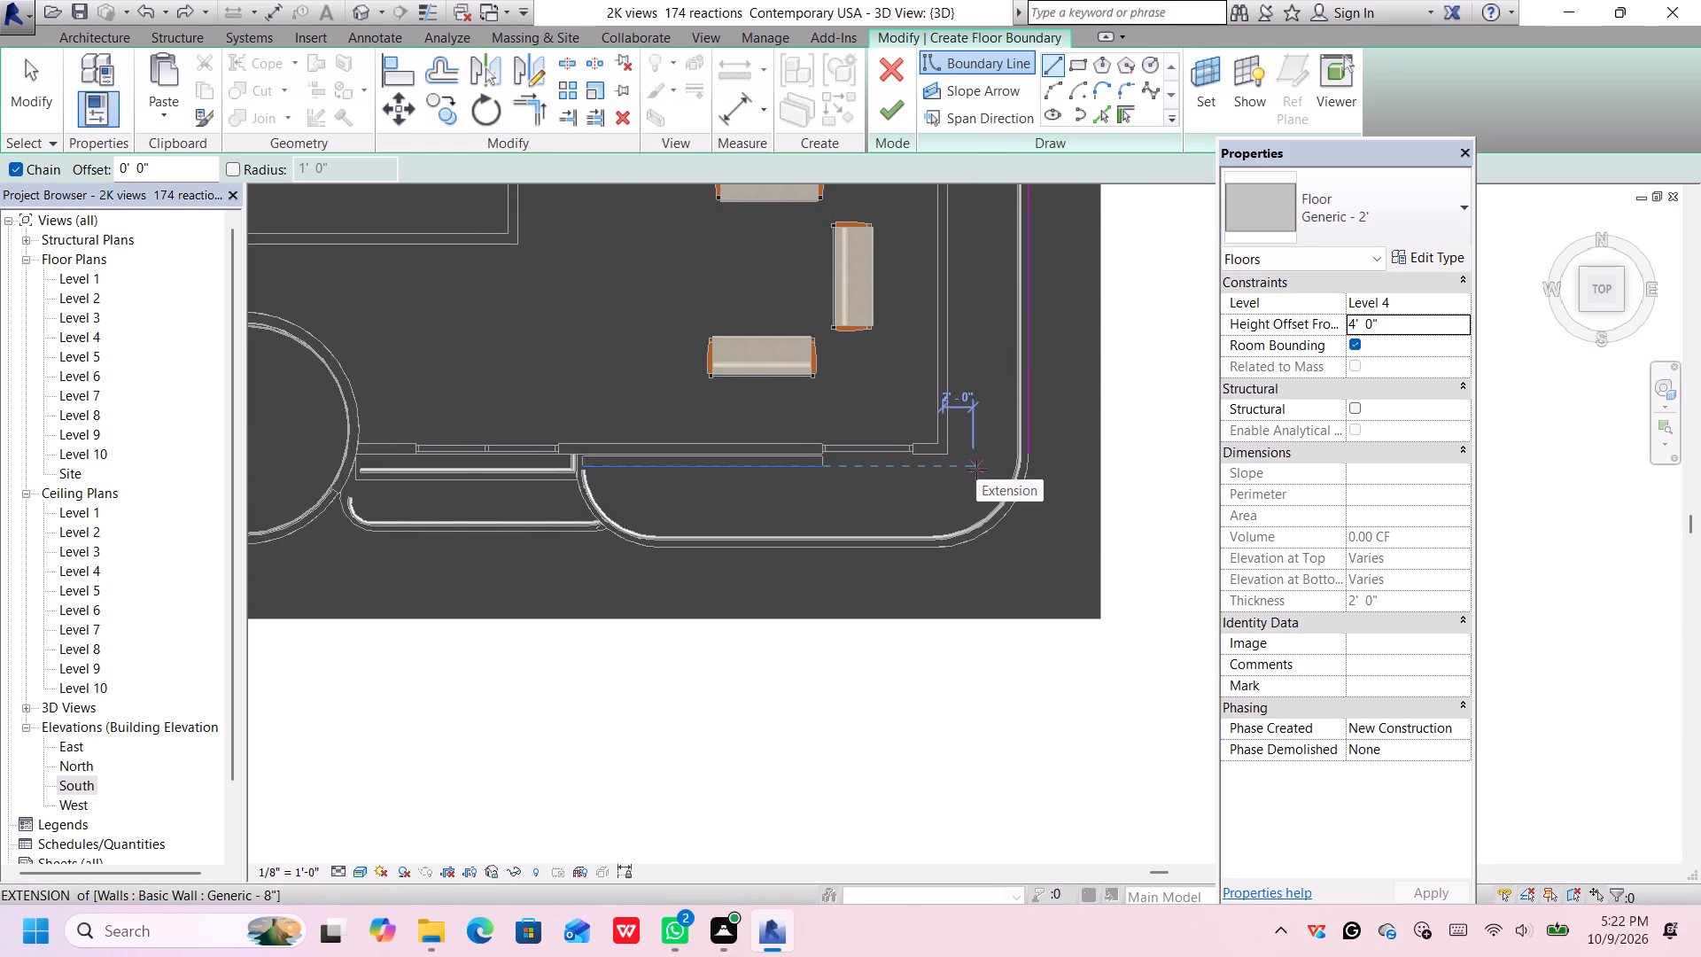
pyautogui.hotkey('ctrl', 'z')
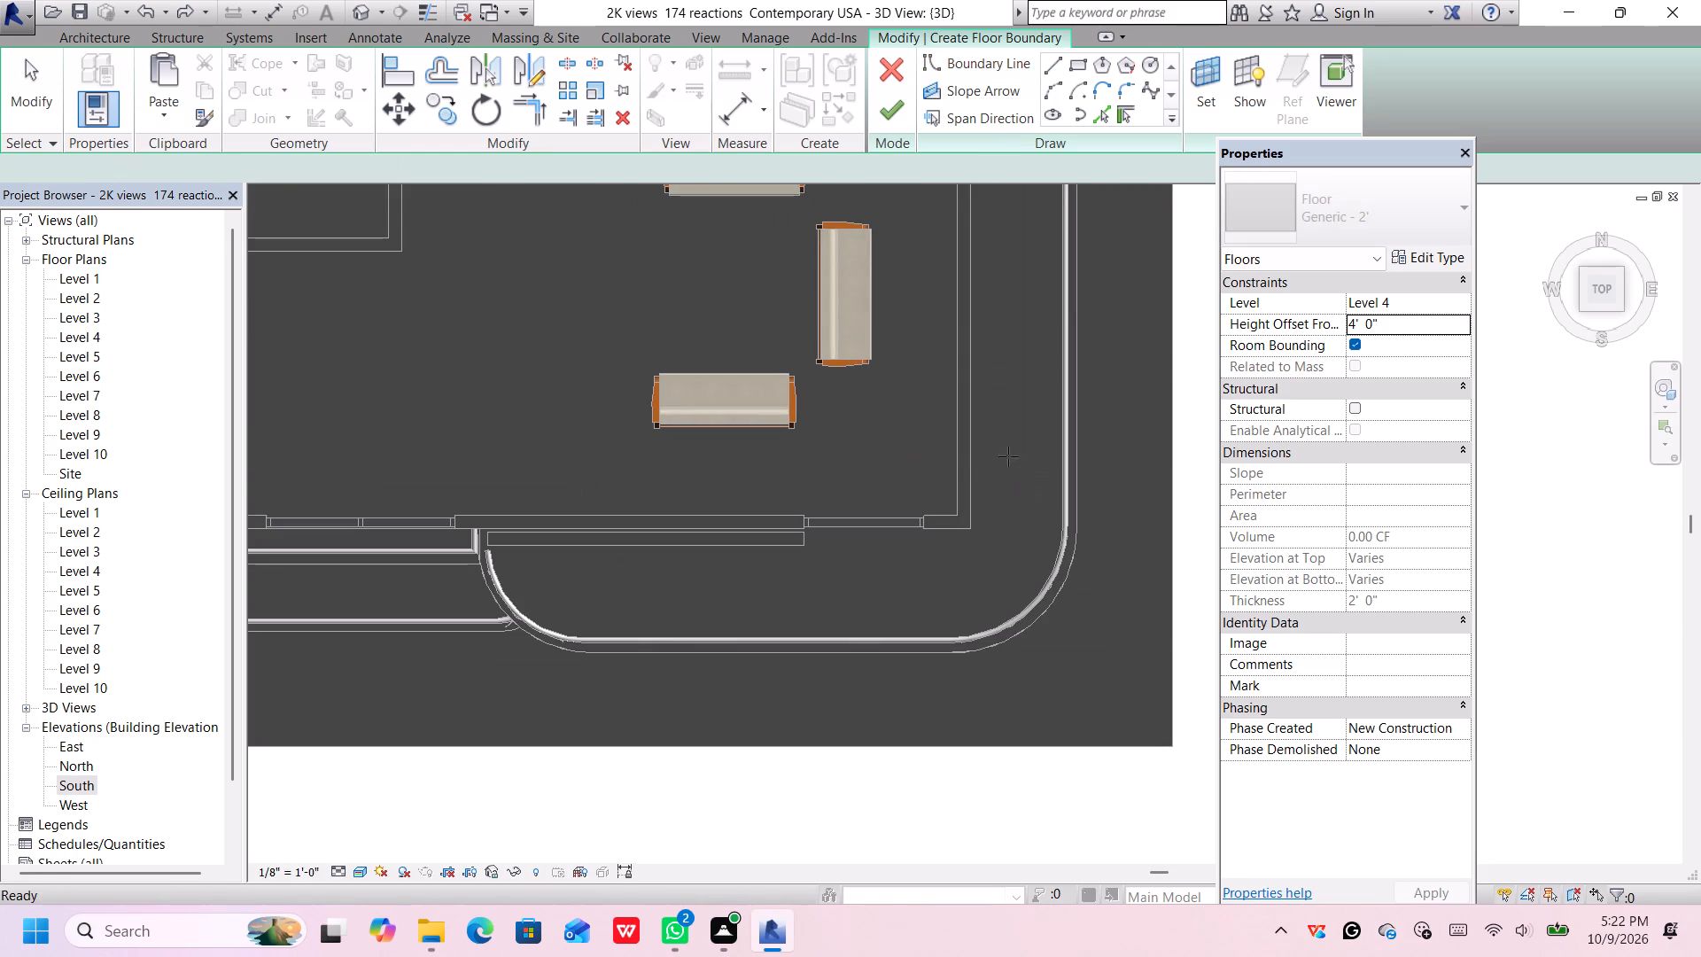
# Redraw the floor's east boundary line from the north line's east end to the start of the slab's curved southeast corner.
pyautogui.scroll(-3, 1034, 447)
pyautogui.moveTo(1026, 453); pyautogui.dragTo(962, 726, button='middle')
pyautogui.scroll(-3, 1009, 532)
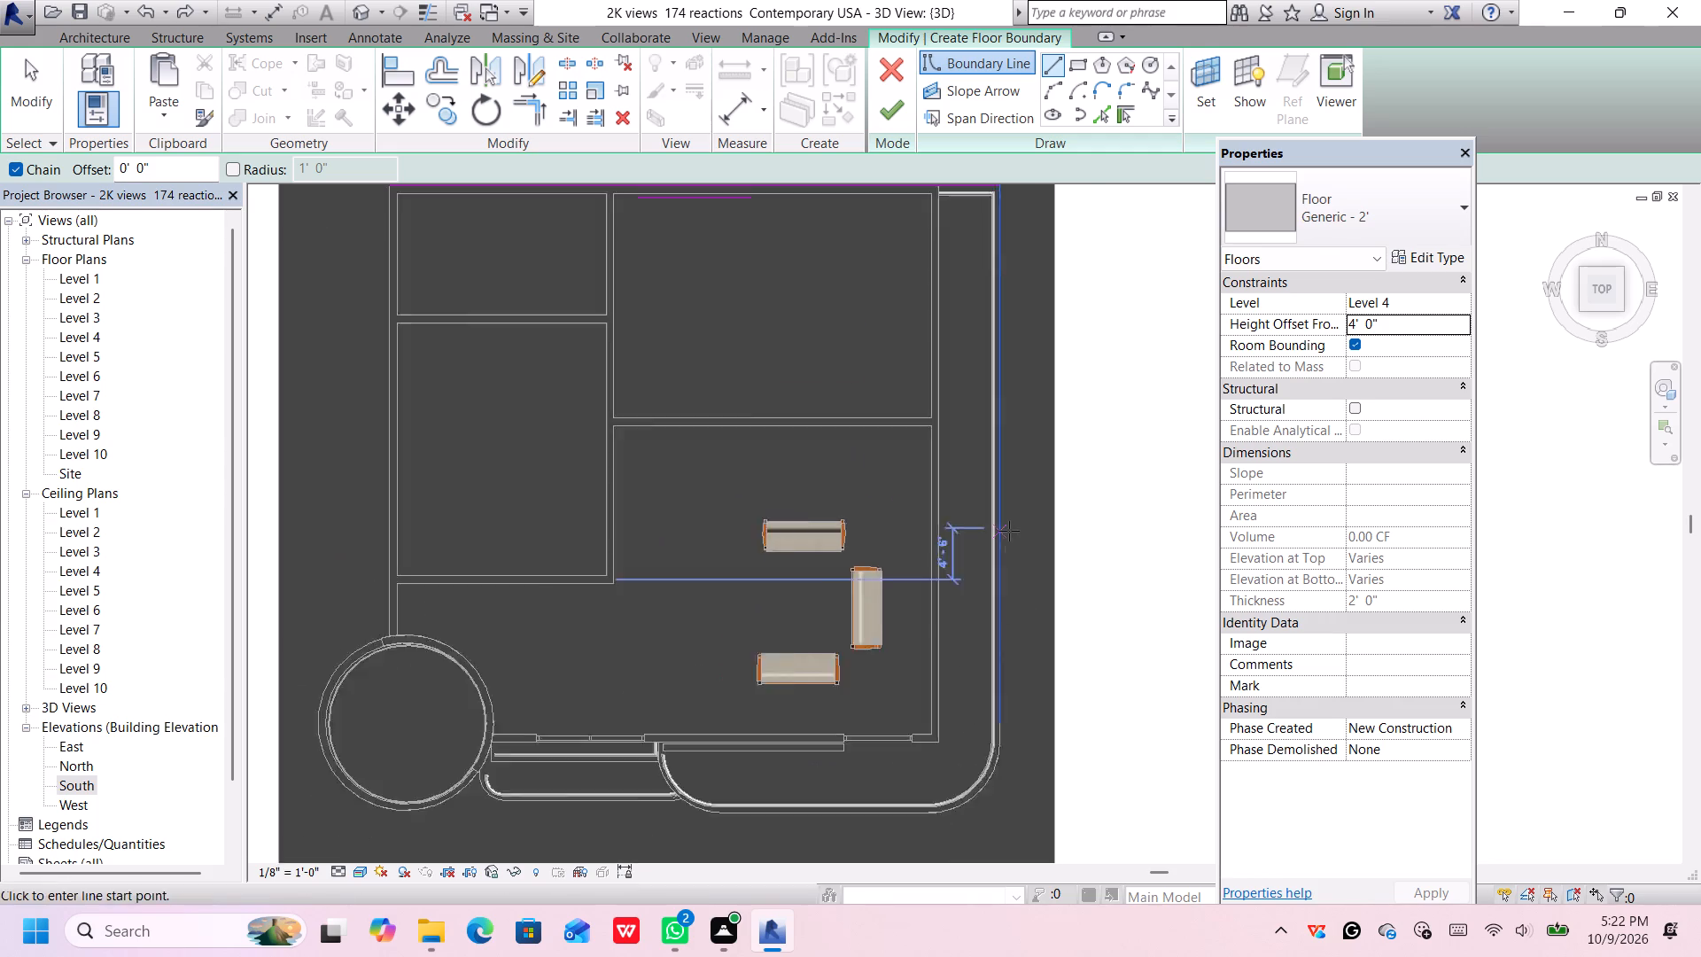
pyautogui.scroll(3, 985, 249)
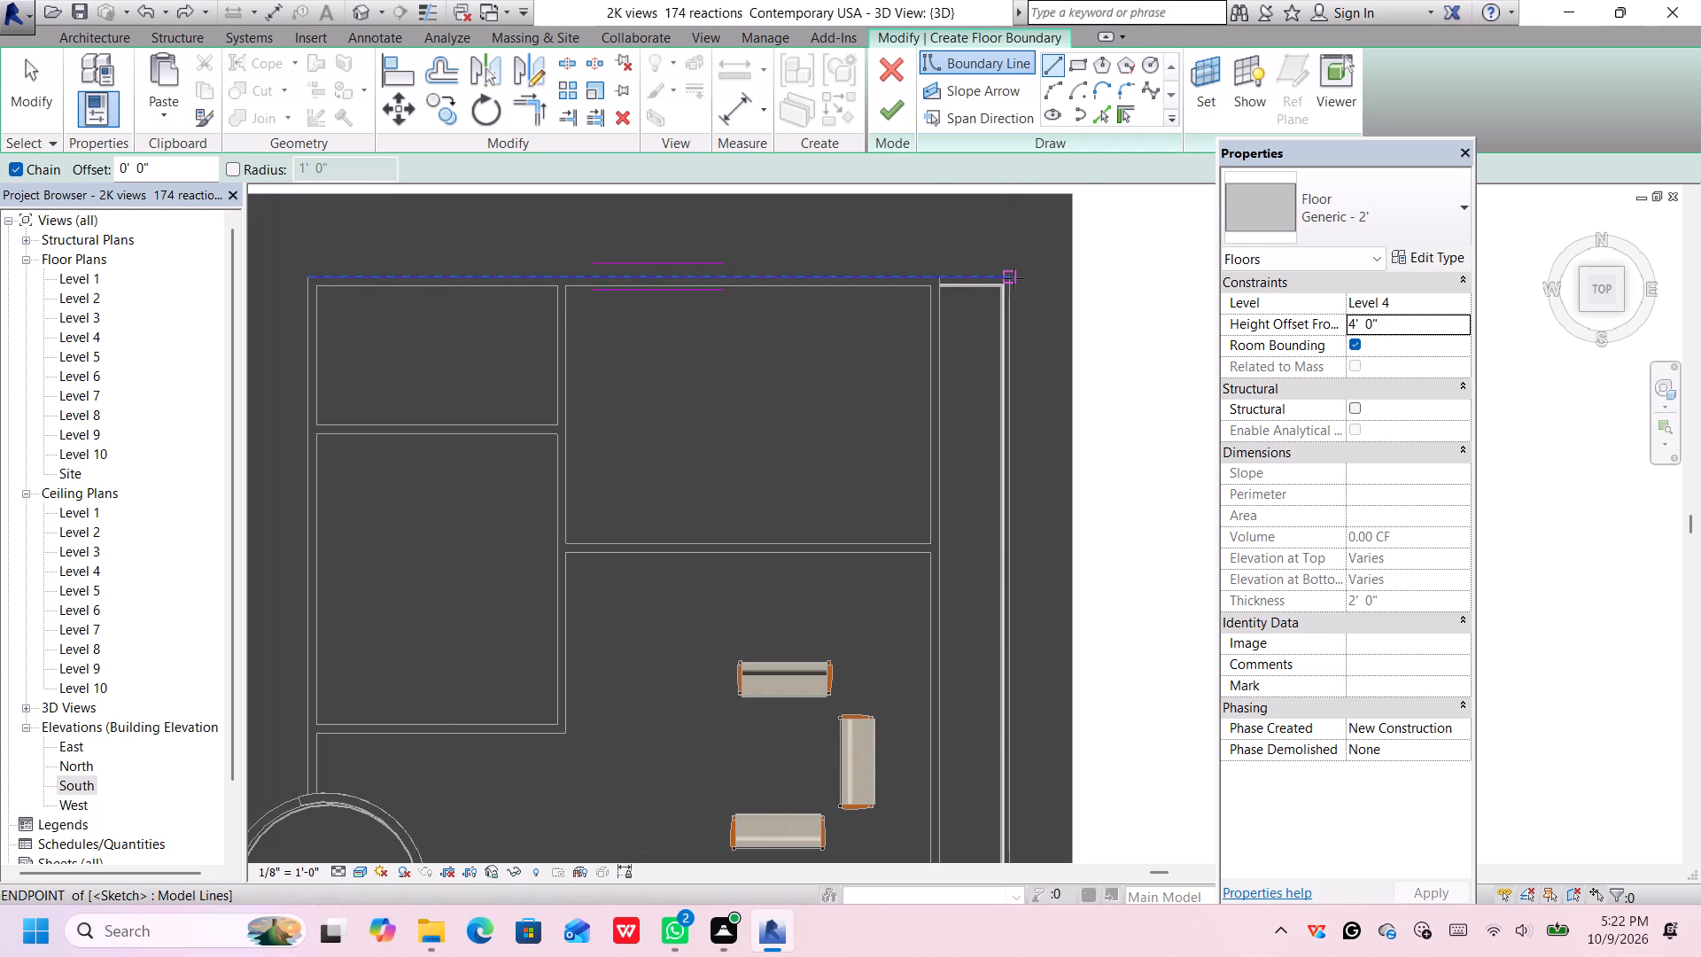
pyautogui.click(1009, 273)
pyautogui.scroll(1, 995, 619)
pyautogui.scroll(-5, 995, 633)
pyautogui.moveTo(995, 653); pyautogui.dragTo(991, 640, button='middle')
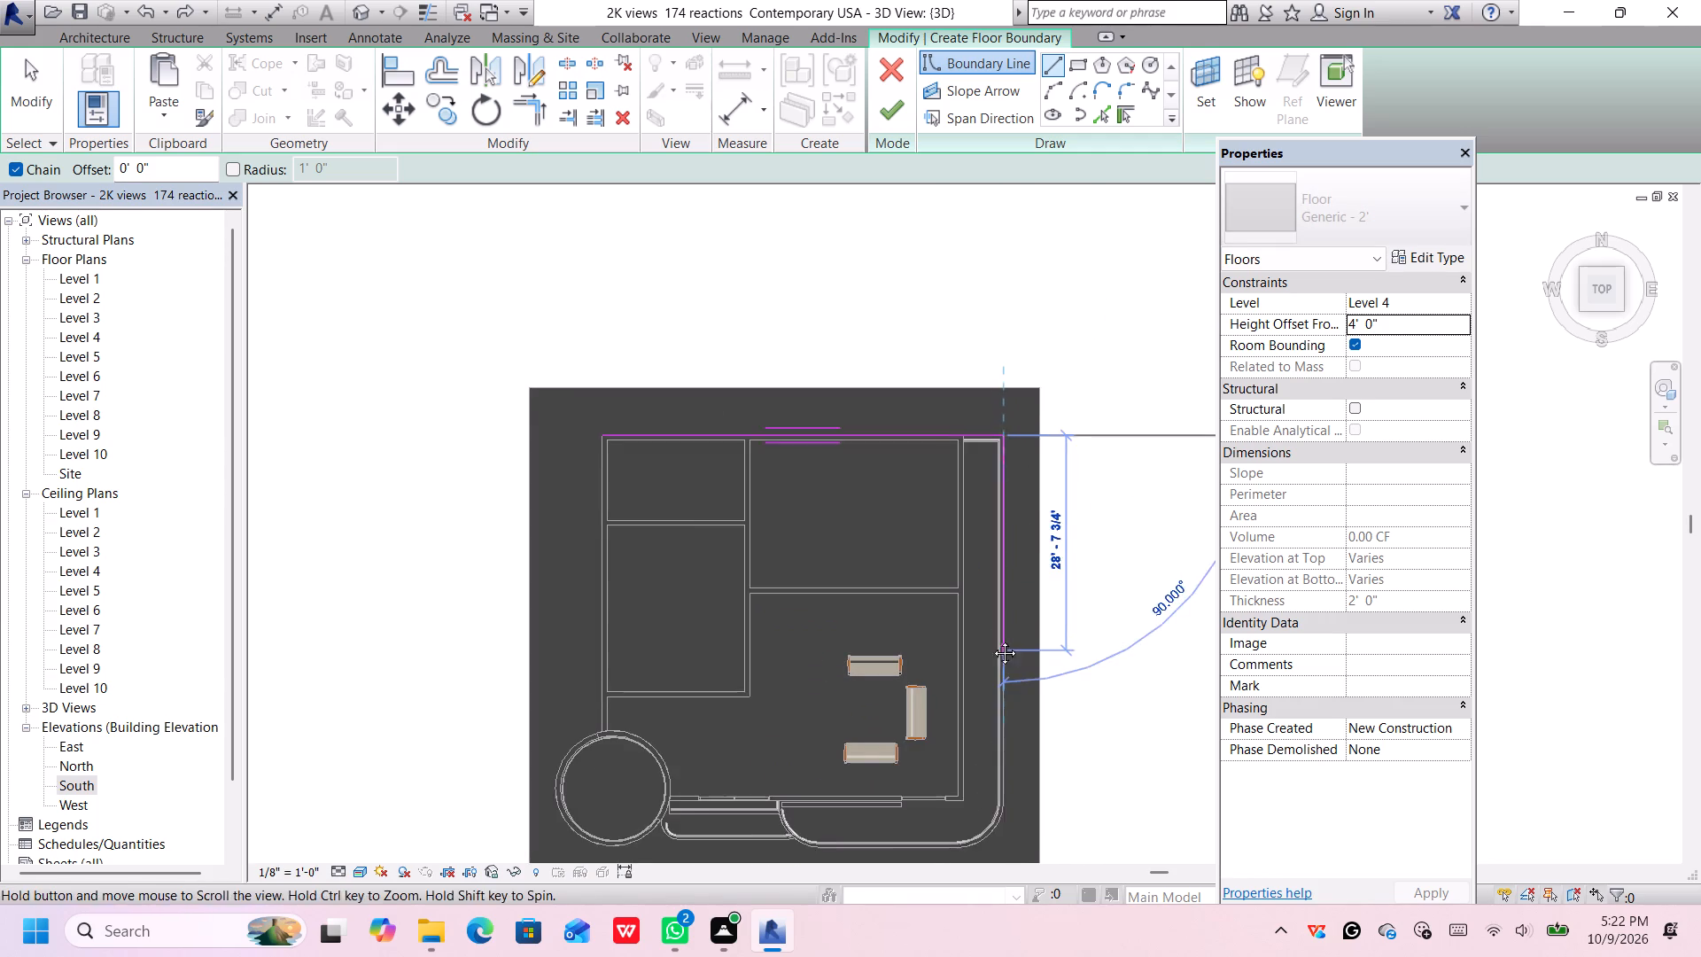
pyautogui.moveTo(991, 640); pyautogui.dragTo(990, 494, button='middle')
pyautogui.scroll(4, 999, 665)
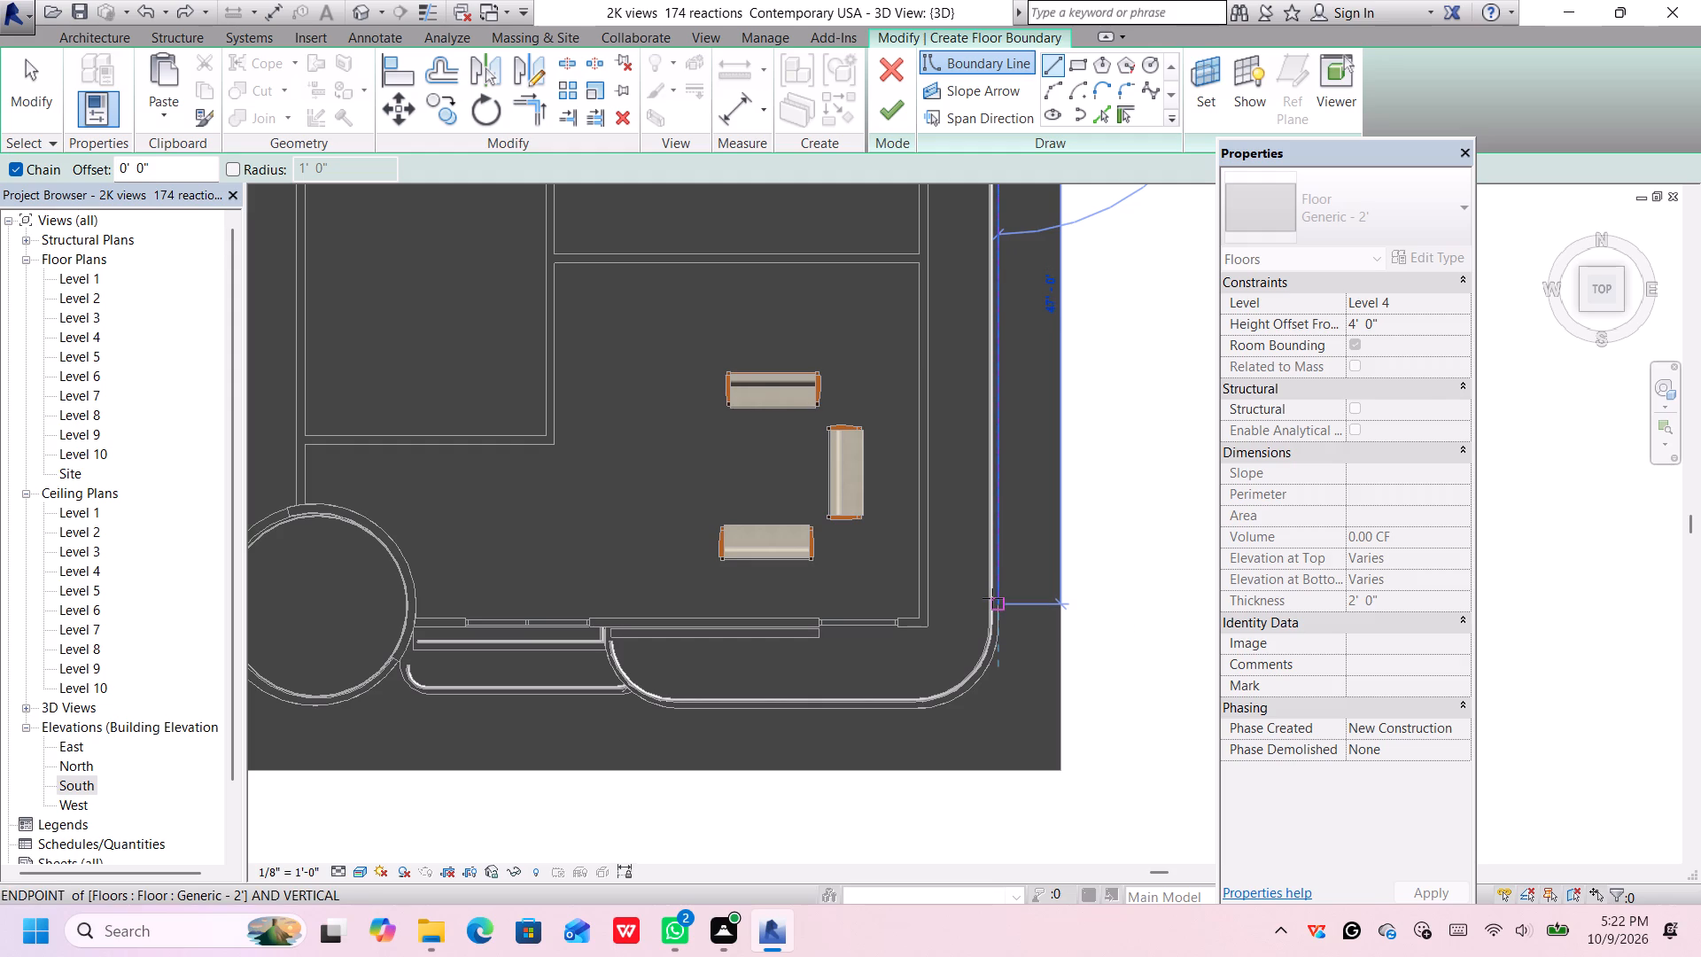
pyautogui.scroll(1, 996, 597)
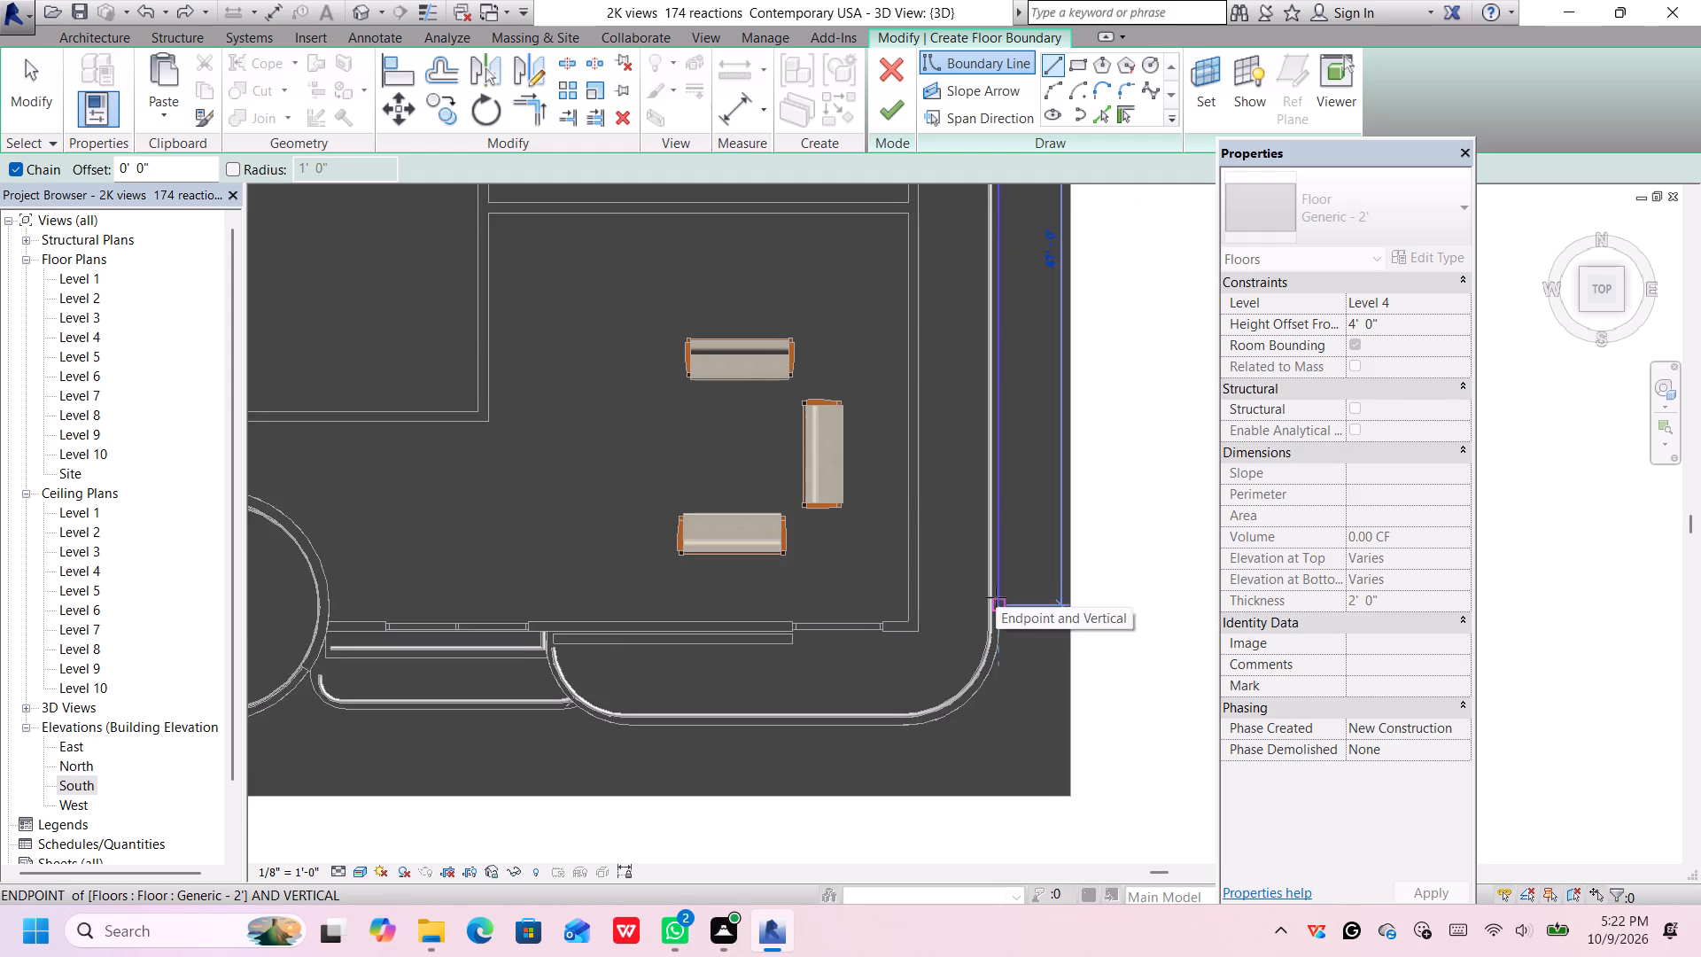
pyautogui.scroll(1, 996, 597)
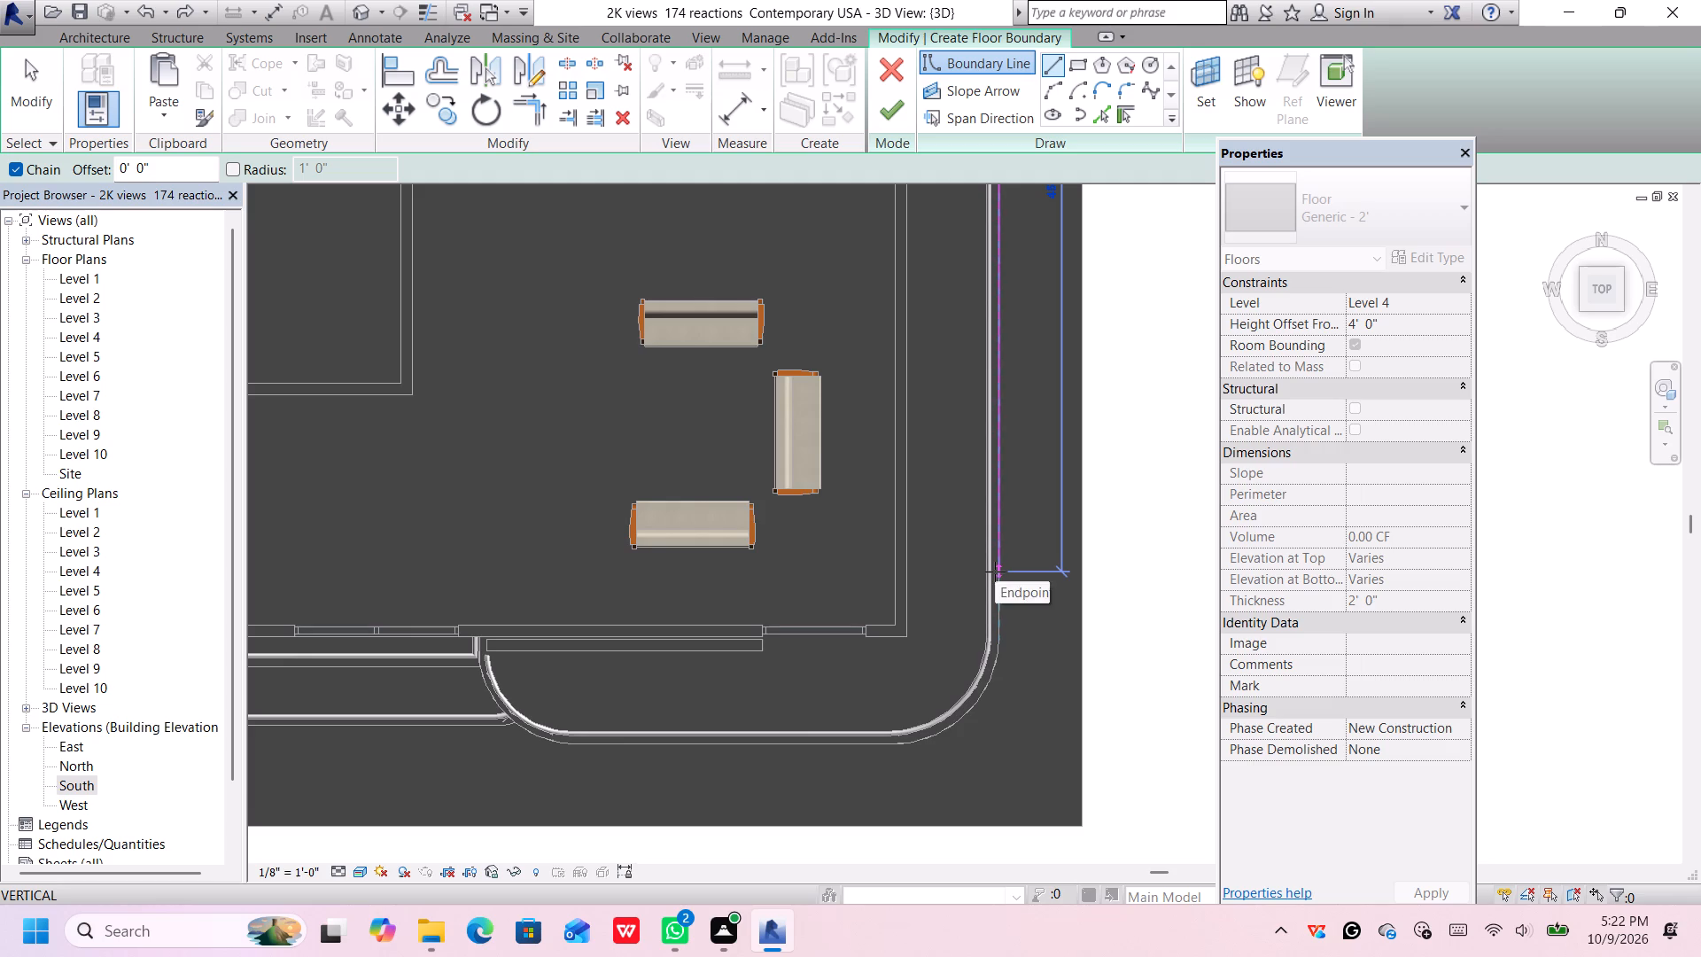
pyautogui.scroll(-6, 995, 572)
pyautogui.scroll(3, 995, 572)
pyautogui.moveTo(994, 575); pyautogui.dragTo(998, 622, button='middle')
pyautogui.scroll(-2, 998, 622)
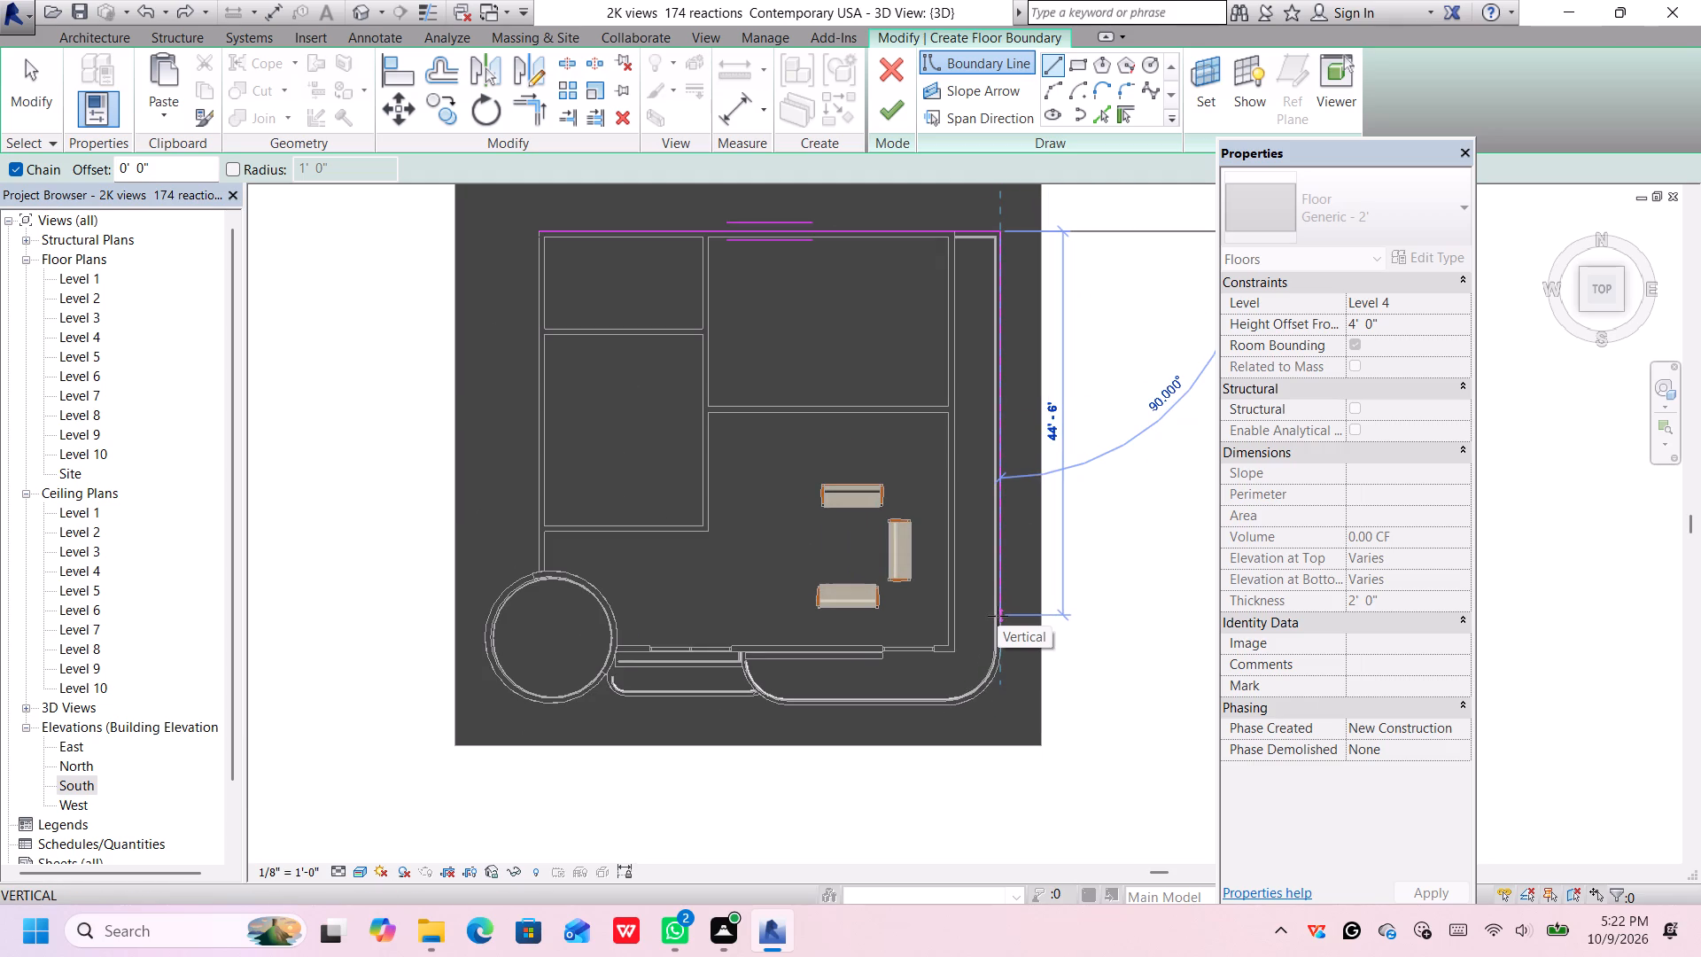
pyautogui.scroll(-1, 998, 616)
pyautogui.scroll(4, 998, 616)
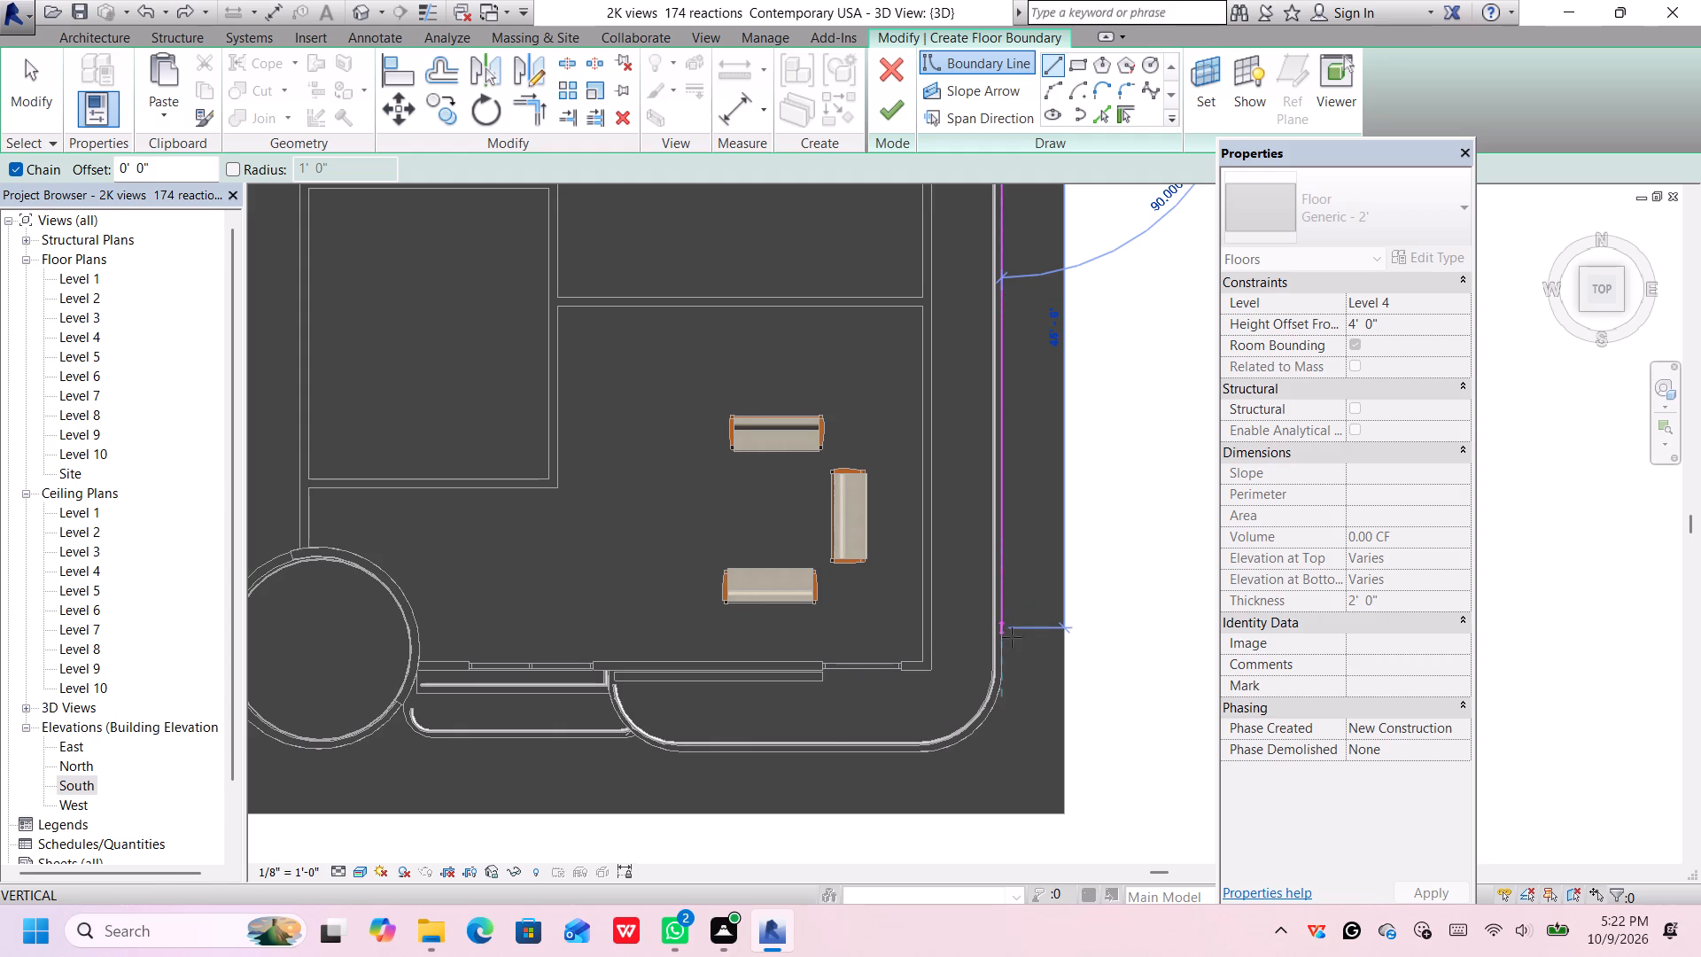
pyautogui.scroll(2, 1006, 652)
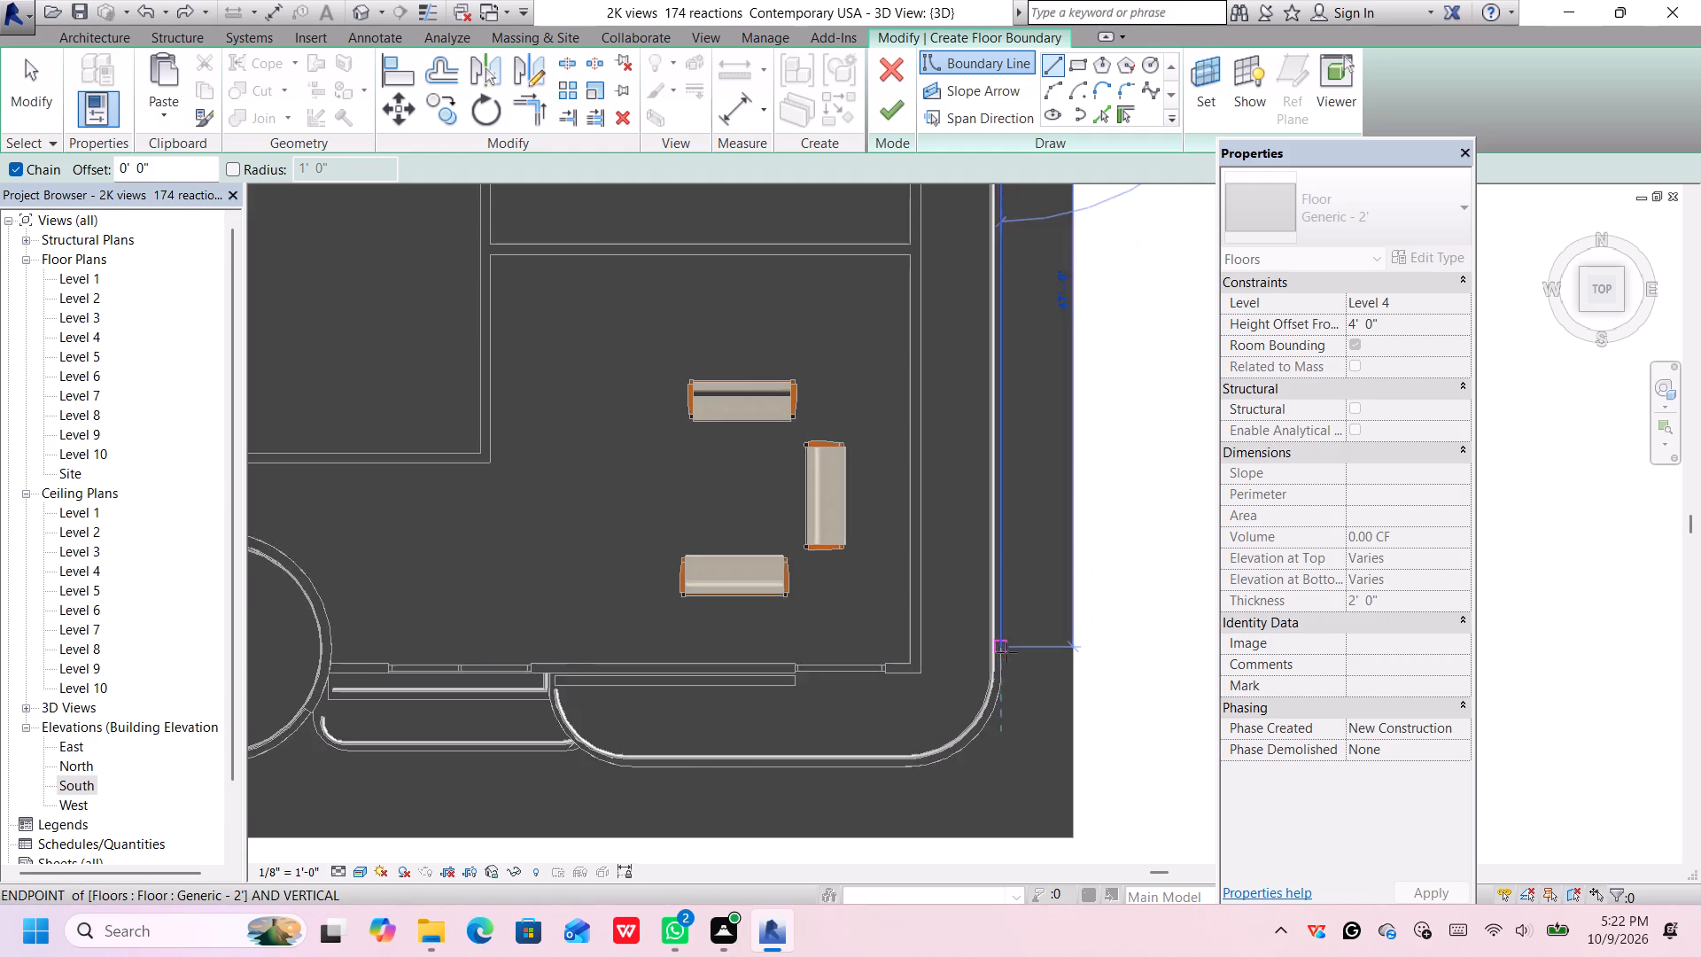
pyautogui.scroll(1, 1006, 652)
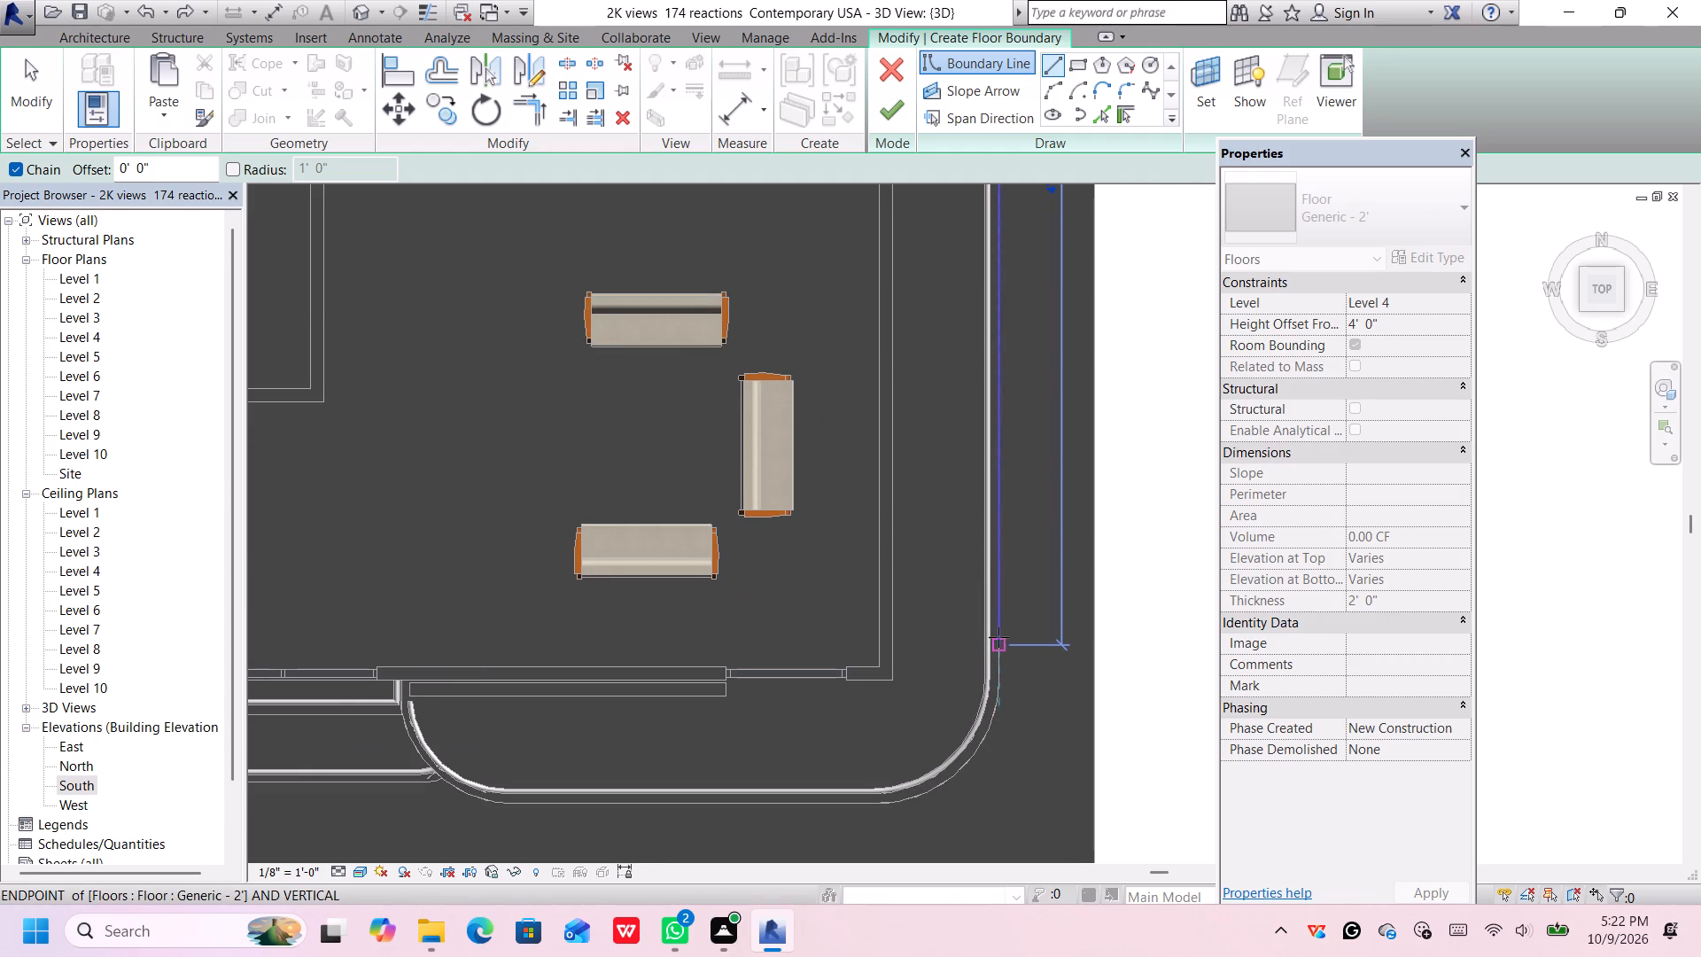
# Undo the most recent floor boundary lines in the sketch.
pyautogui.scroll(1, 997, 639)
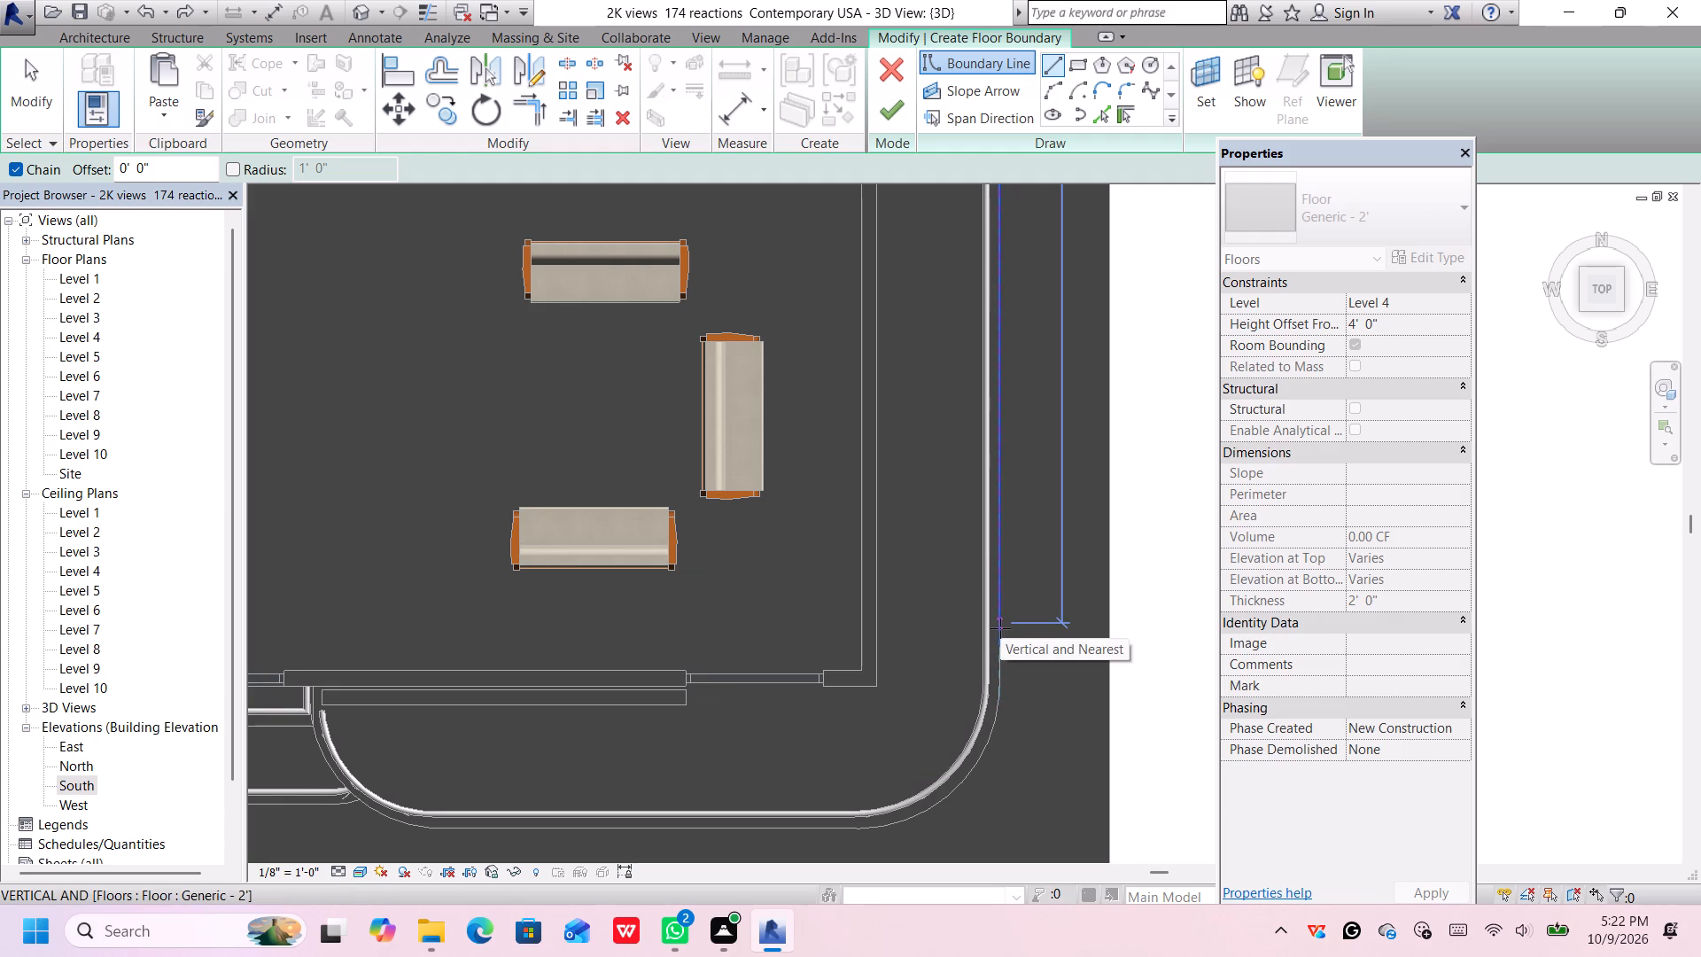
pyautogui.scroll(-3, 997, 628)
pyautogui.moveTo(997, 632); pyautogui.dragTo(1004, 657, button='middle')
pyautogui.scroll(-4, 1003, 644)
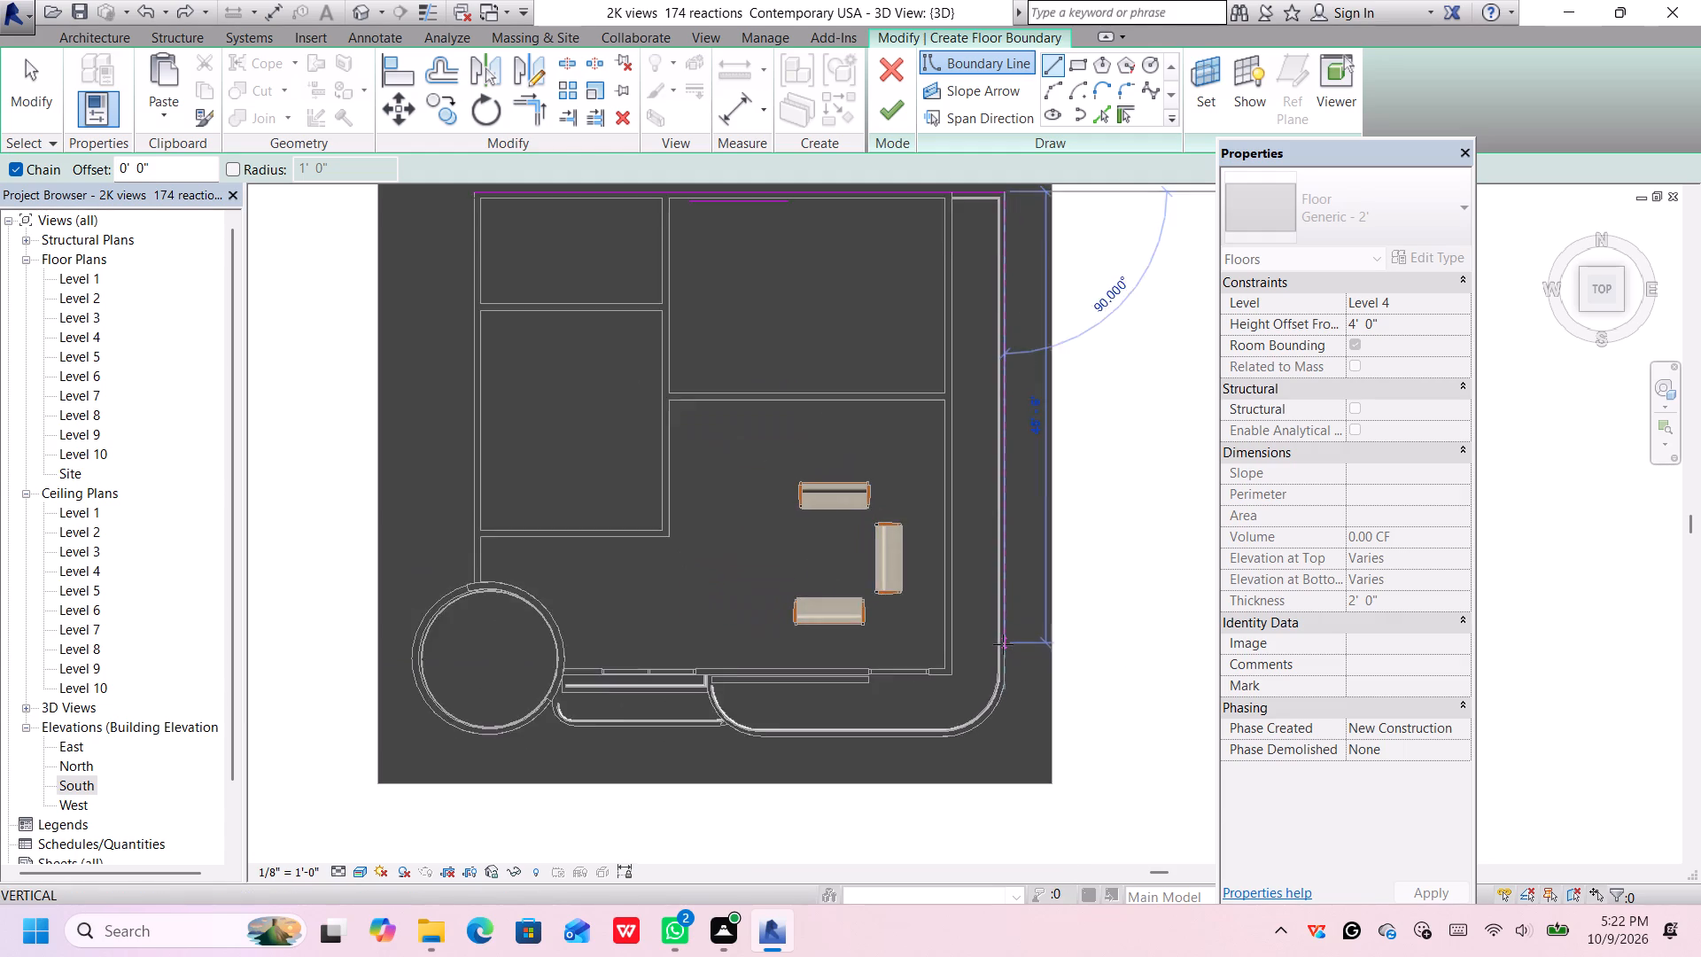
pyautogui.hotkey('ctrl', 'z')
pyautogui.hotkey('ctrl', 'z')
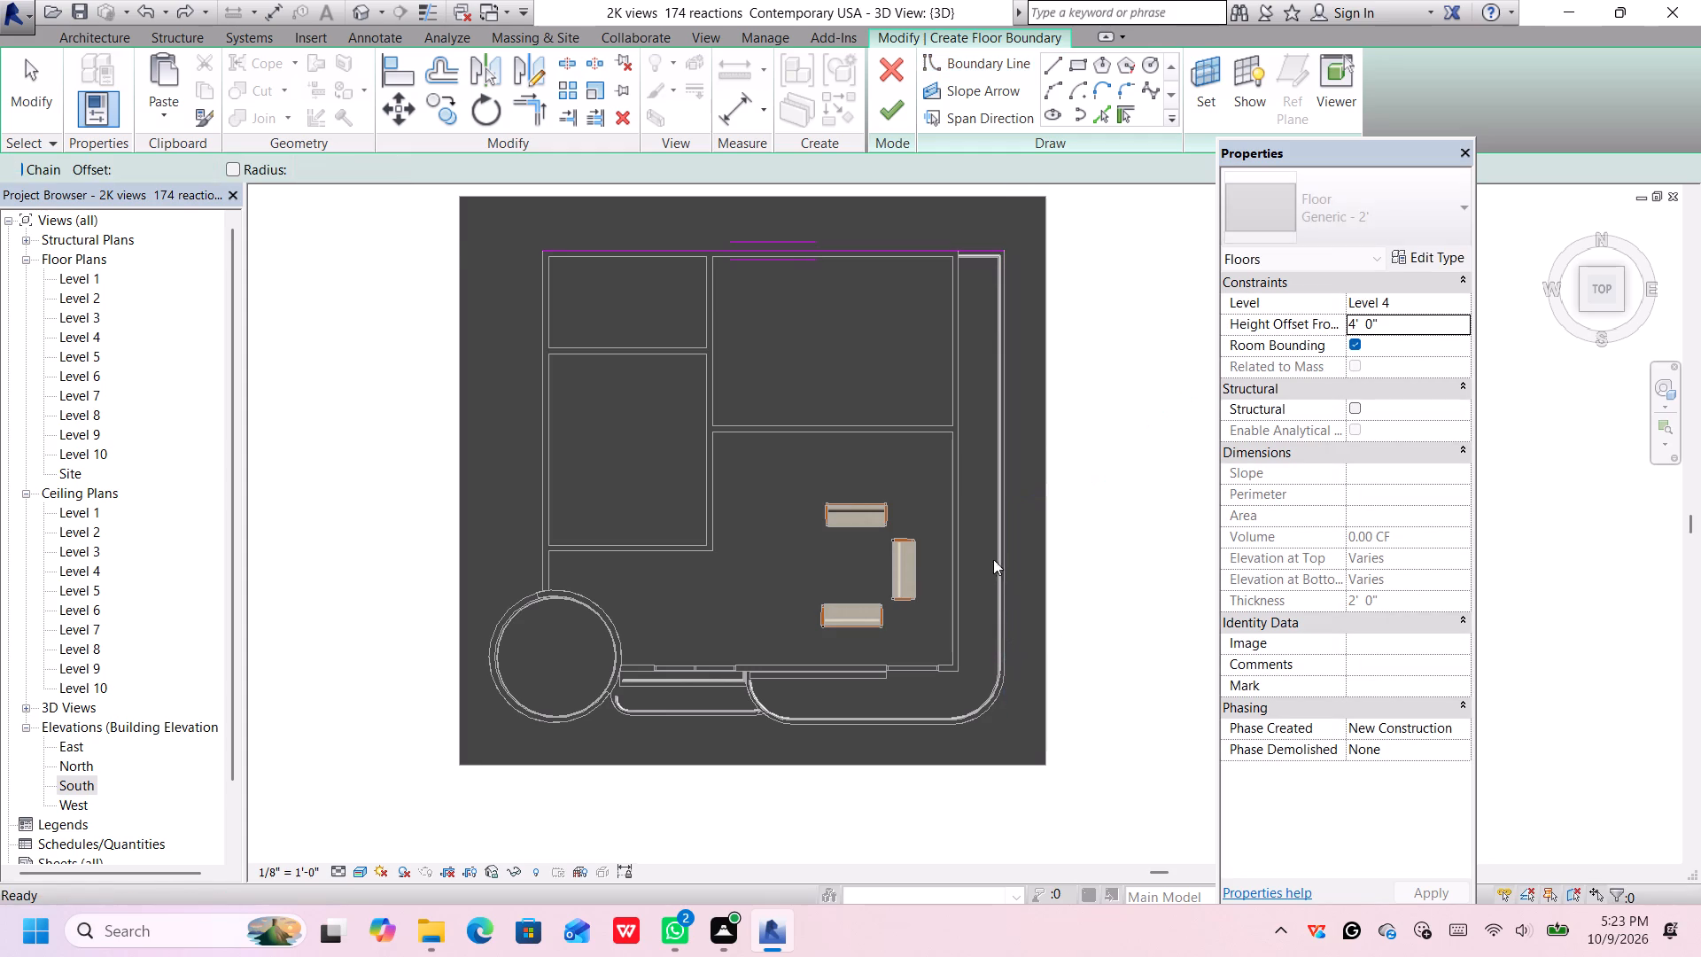
# Draw a floor boundary line along the building's north edge from the northwest corner to midway across the east terrace strip.
pyautogui.scroll(-4, 818, 374)
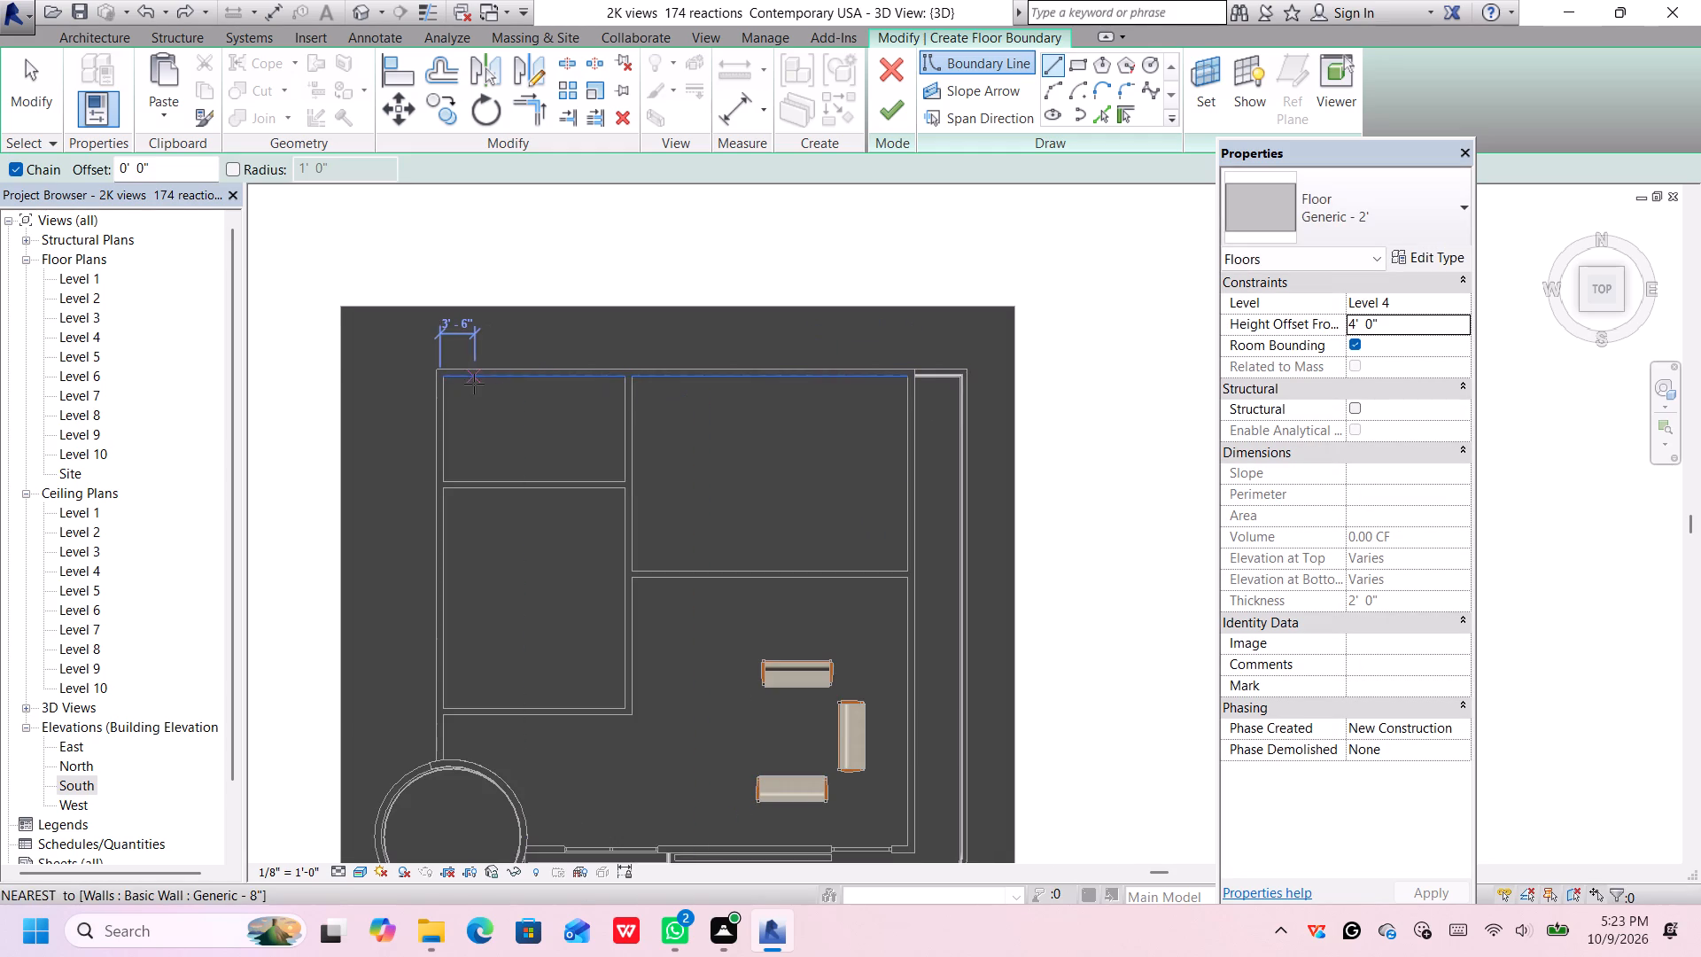
pyautogui.scroll(5, 474, 384)
pyautogui.click(438, 365)
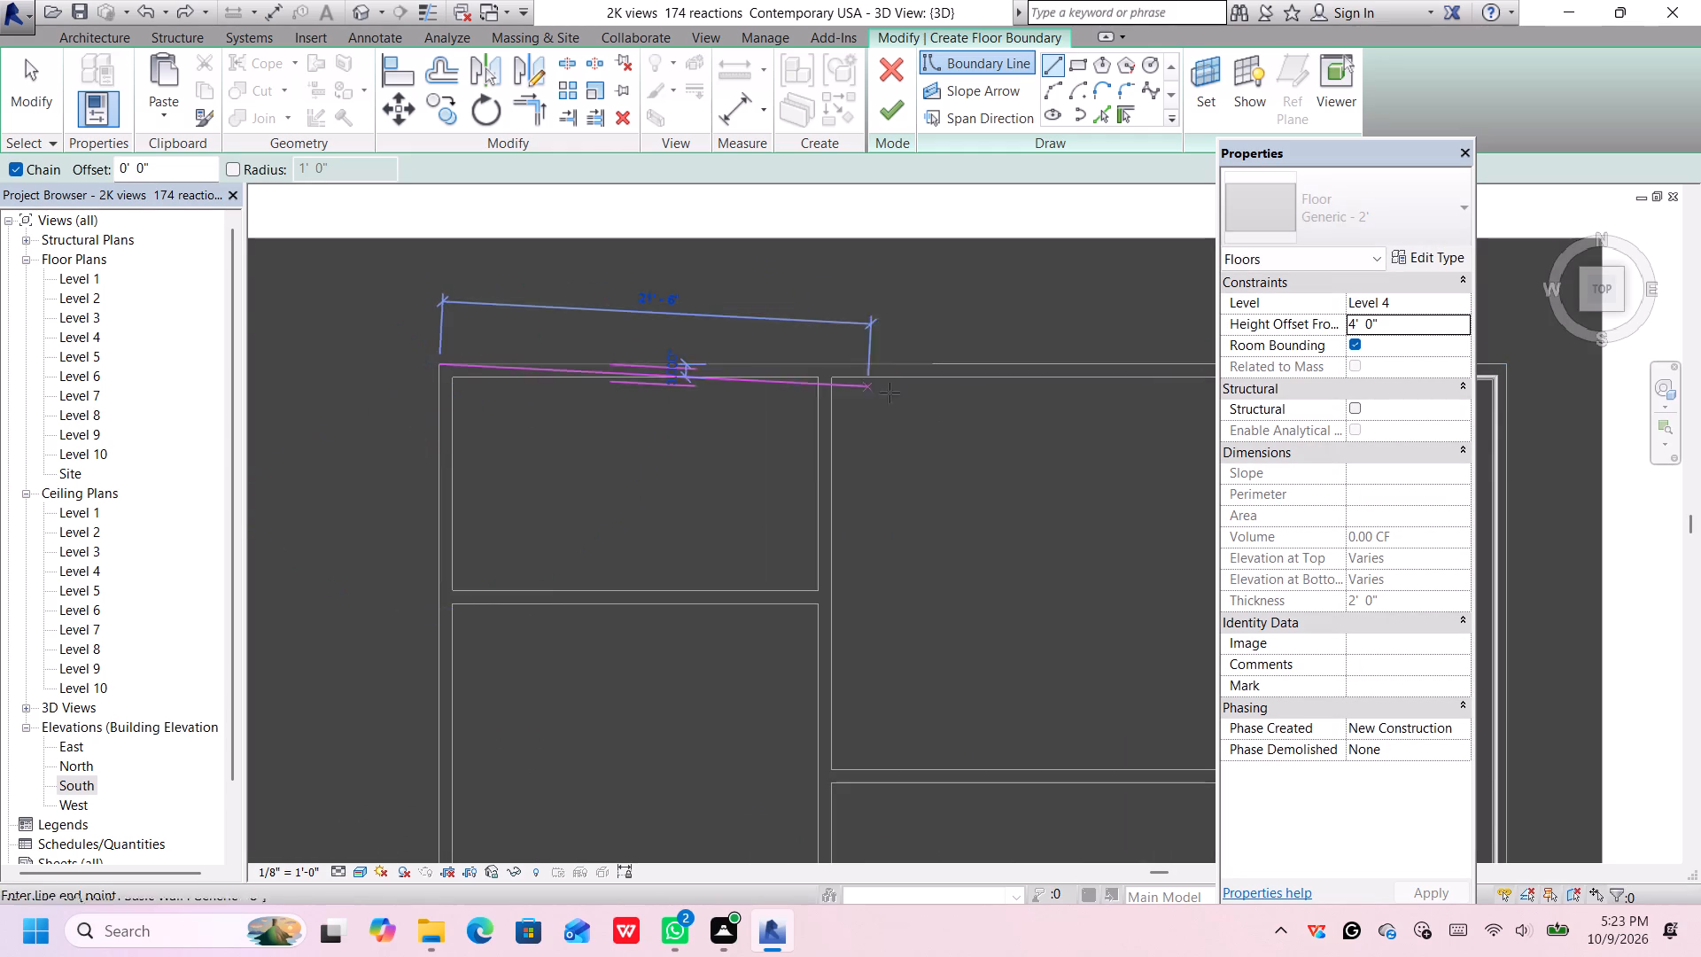
pyautogui.scroll(-3, 896, 394)
pyautogui.moveTo(889, 402); pyautogui.dragTo(475, 440, button='middle')
pyautogui.scroll(2, 843, 418)
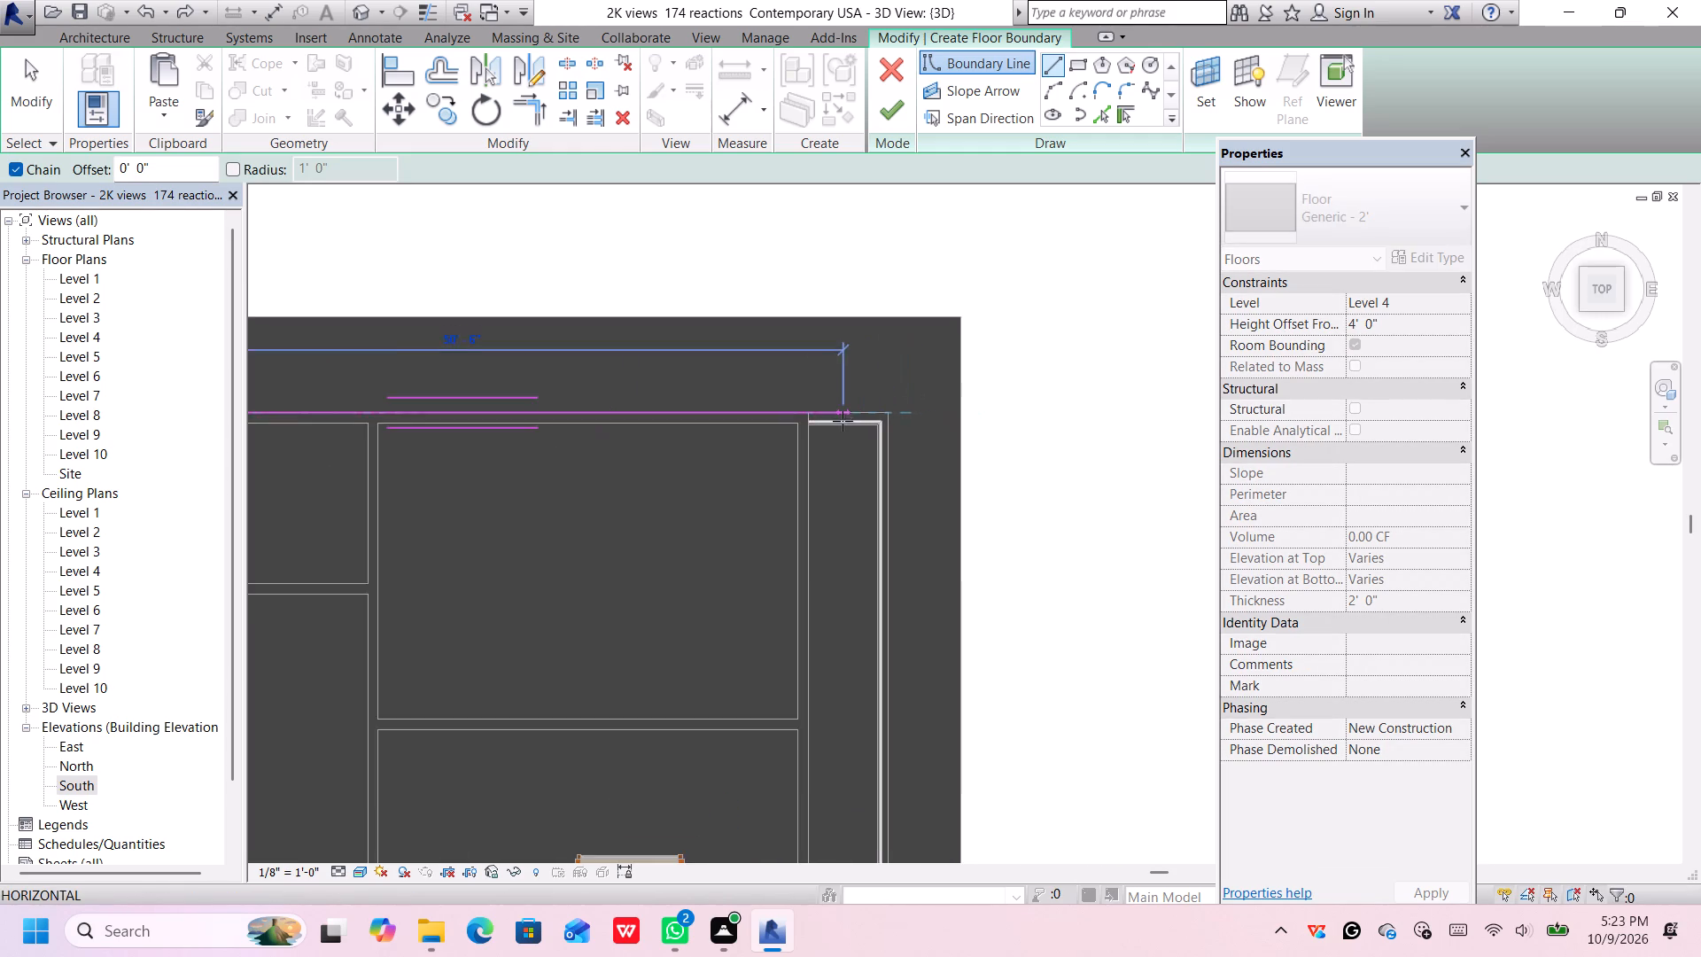
pyautogui.scroll(1, 852, 409)
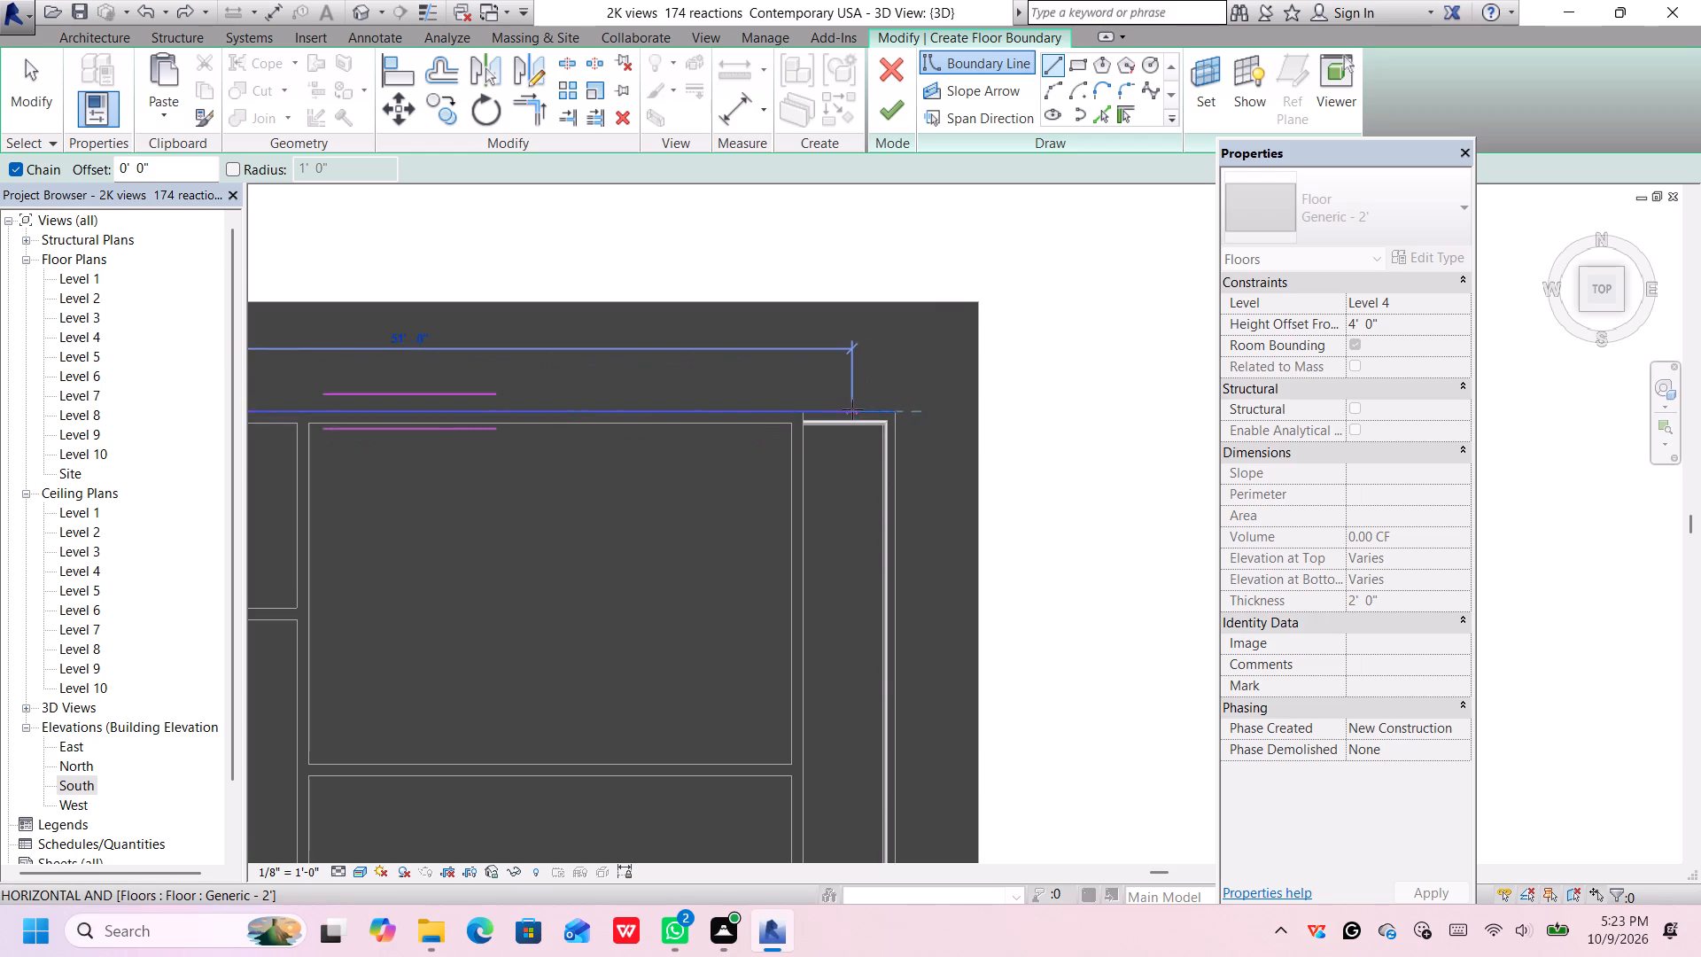
pyautogui.scroll(3, 852, 409)
pyautogui.click(855, 410)
# Continue the boundary straight south along the middle of the east terrace strip, ending just before the rounded southeast corner.
pyautogui.scroll(-4, 866, 585)
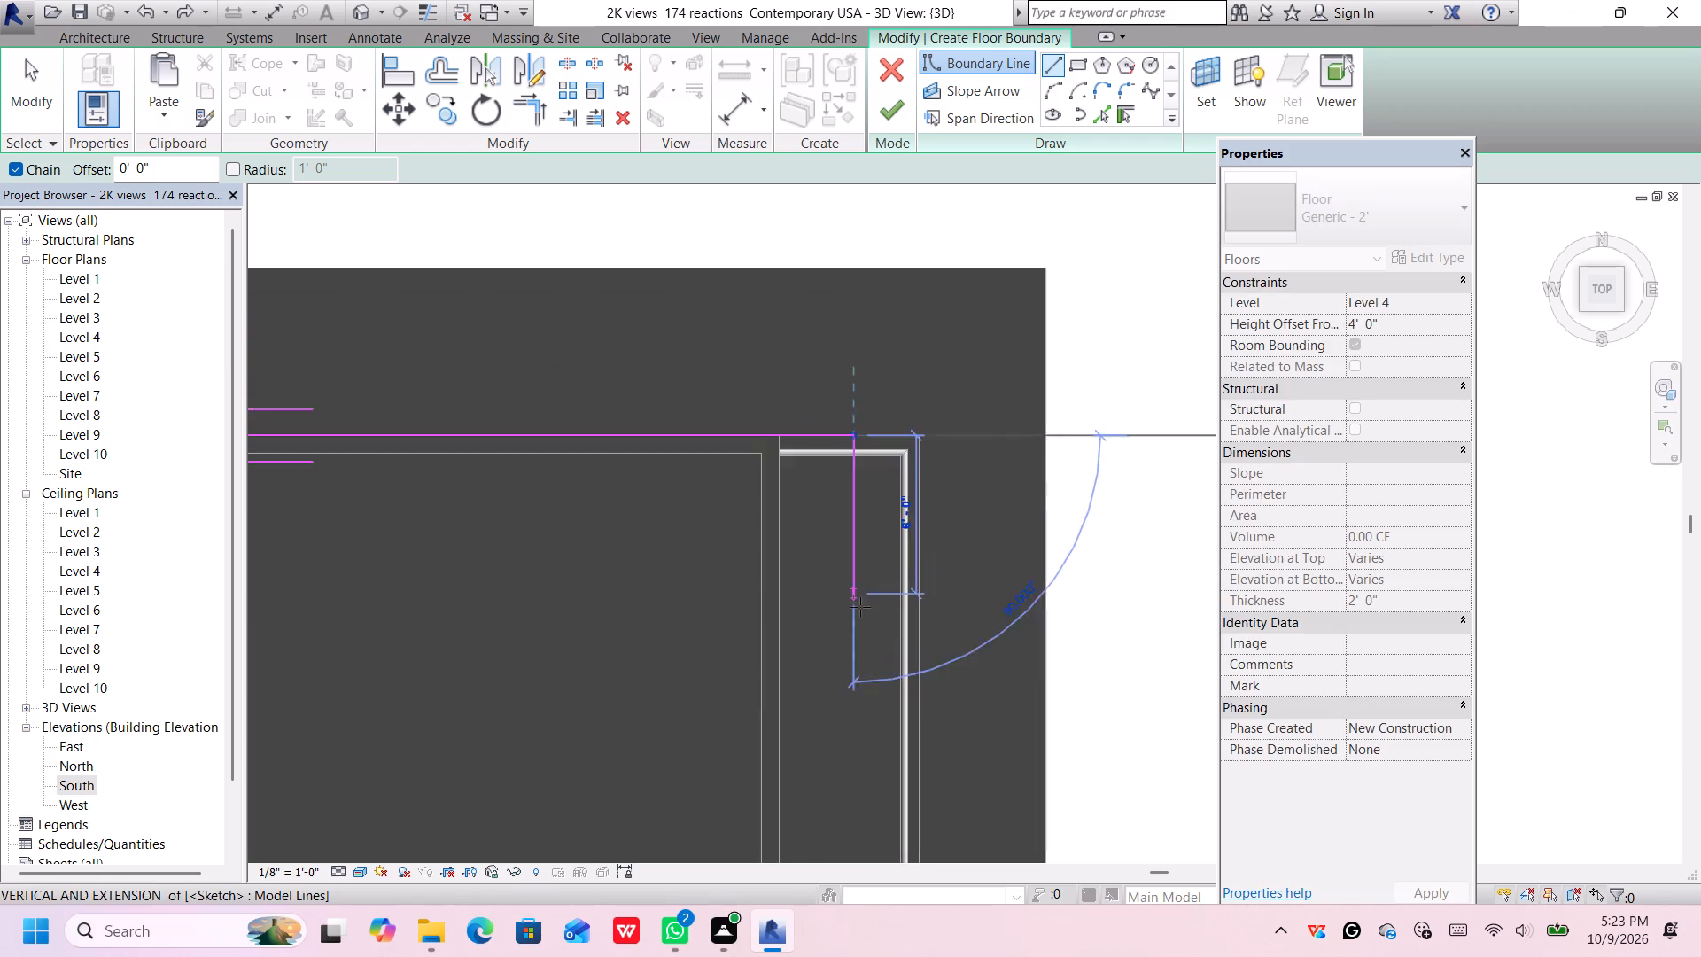
pyautogui.scroll(-1, 862, 700)
pyautogui.scroll(1, 862, 700)
pyautogui.scroll(-2, 862, 700)
pyautogui.scroll(1, 862, 700)
pyautogui.moveTo(862, 700); pyautogui.dragTo(850, 396, button='middle')
pyautogui.scroll(-7, 849, 394)
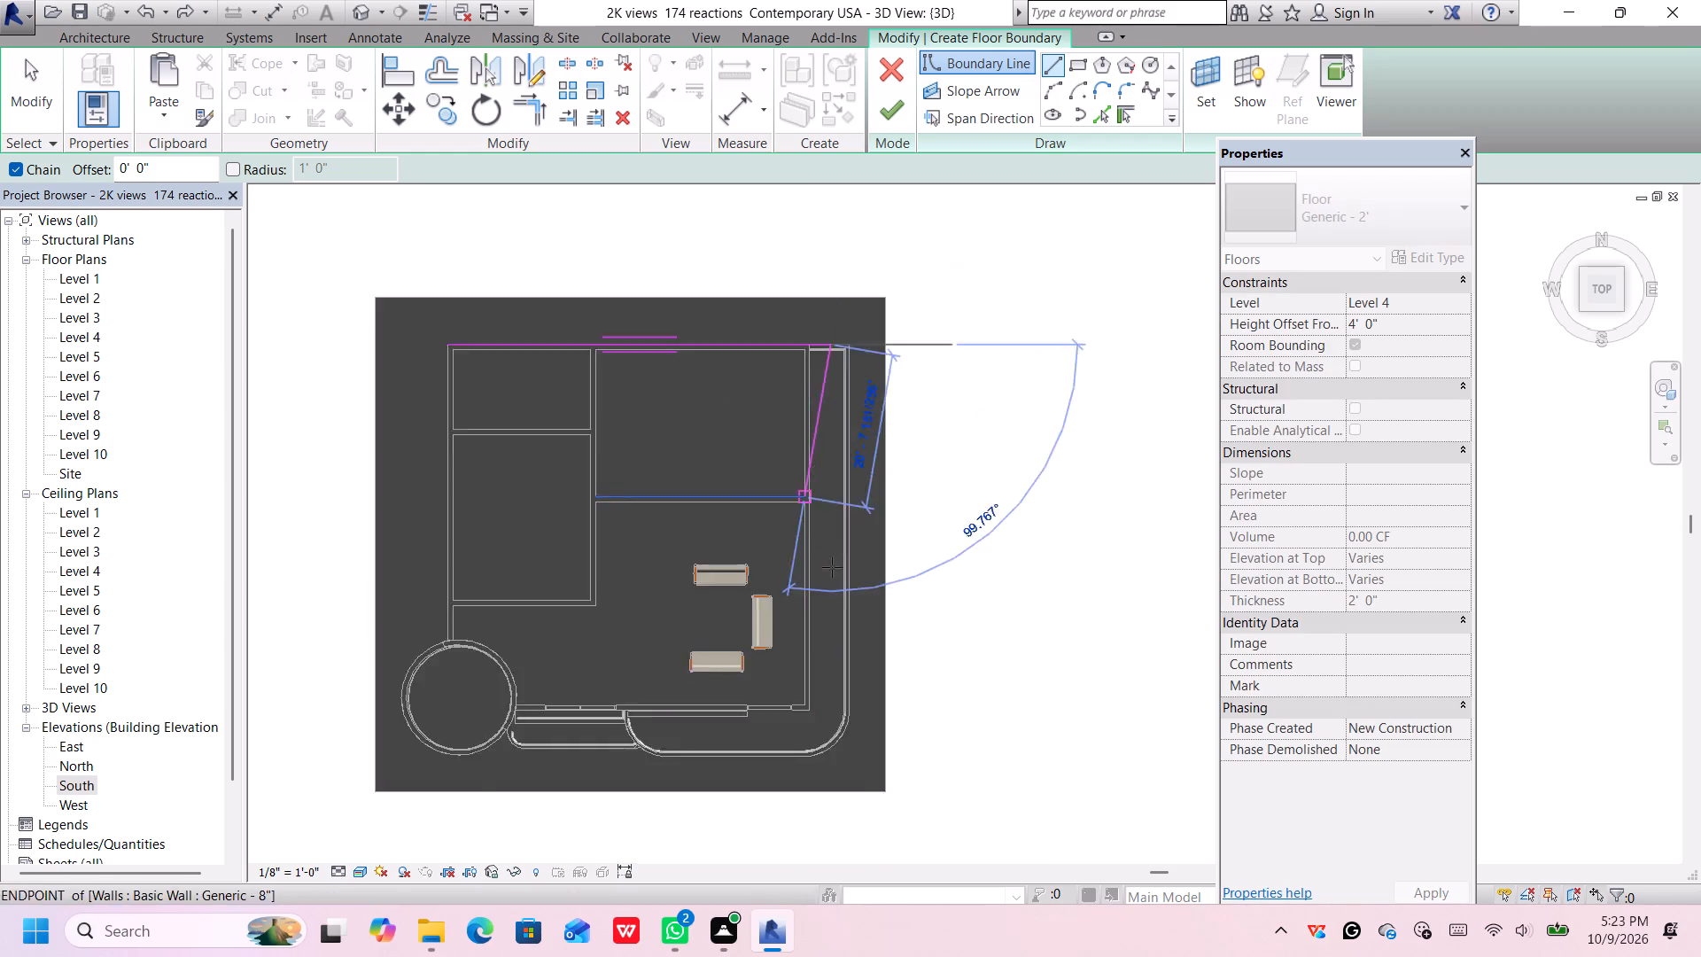
pyautogui.scroll(5, 827, 656)
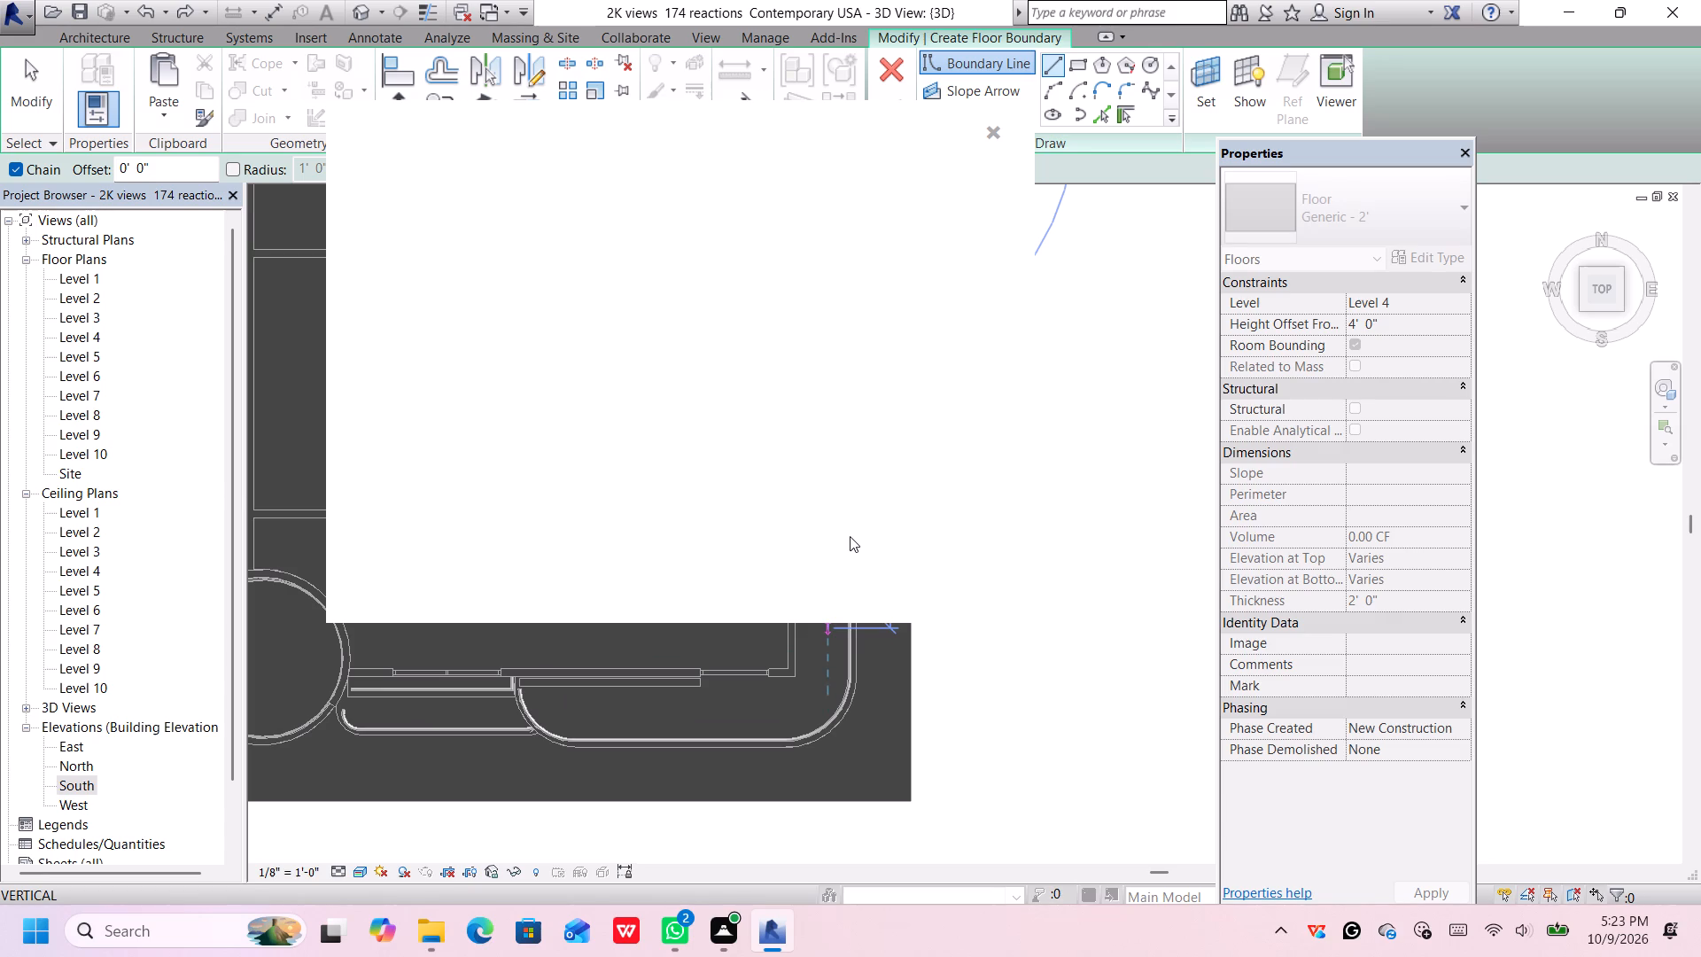
pyautogui.click(994, 126)
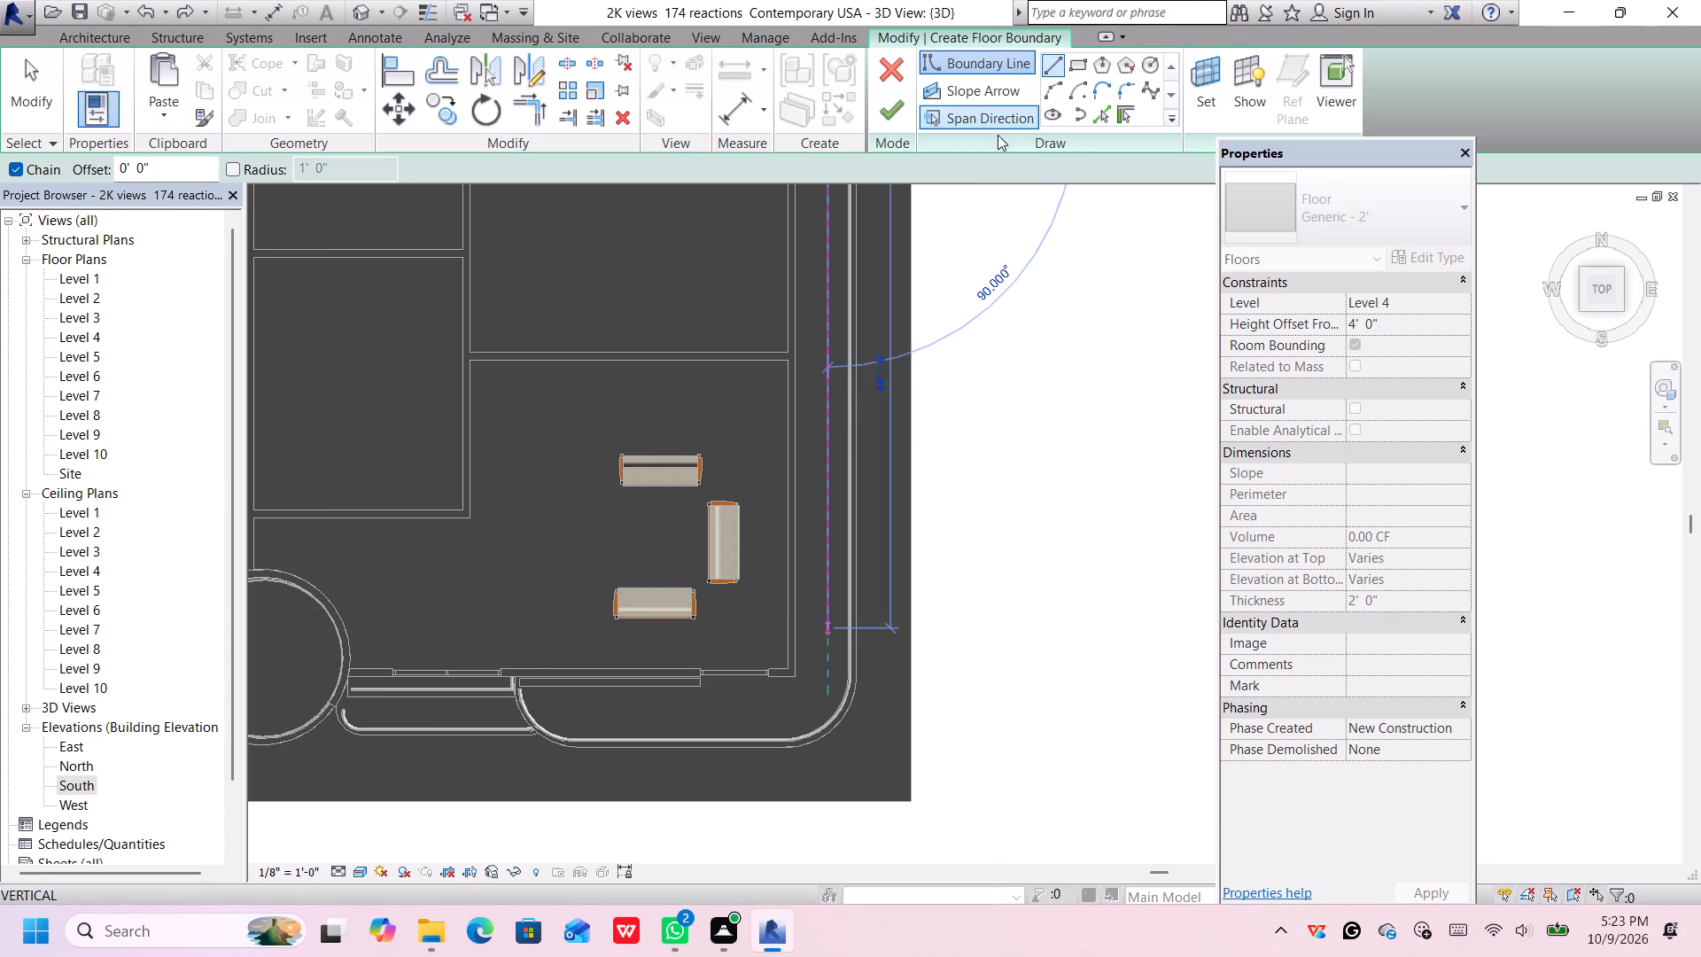
pyautogui.scroll(1, 827, 530)
pyautogui.scroll(-4, 819, 543)
pyautogui.moveTo(819, 610); pyautogui.dragTo(867, 622, button='middle')
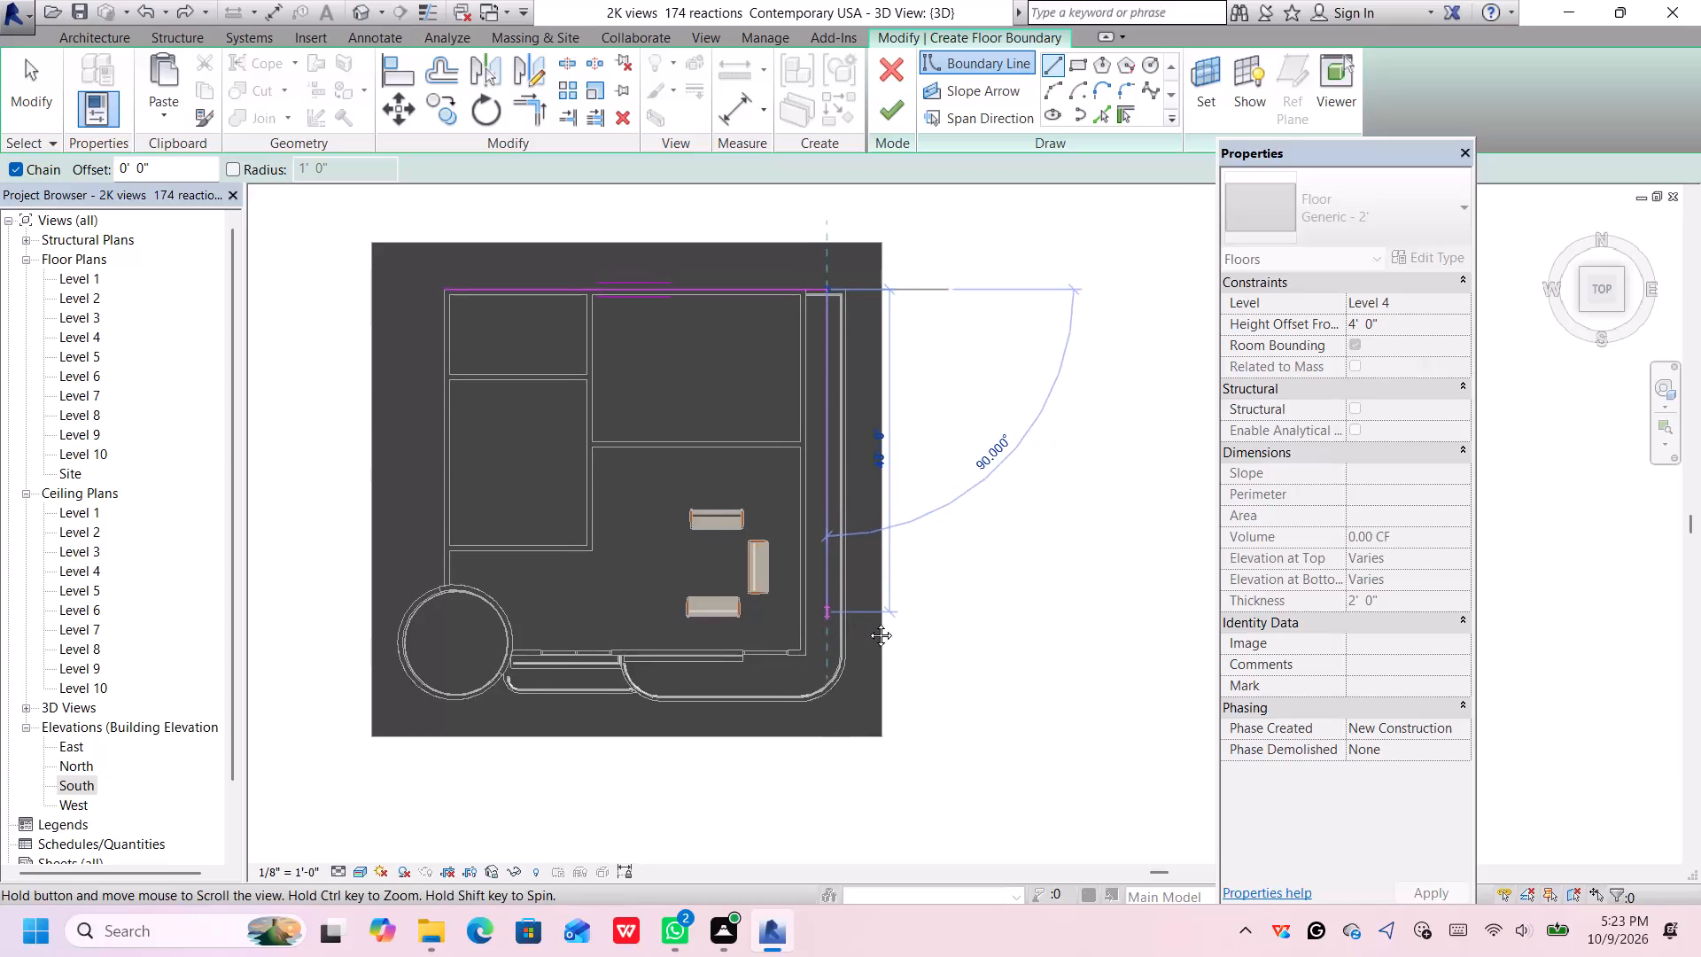
pyautogui.moveTo(867, 622); pyautogui.dragTo(866, 631, button='middle')
pyautogui.scroll(3, 860, 632)
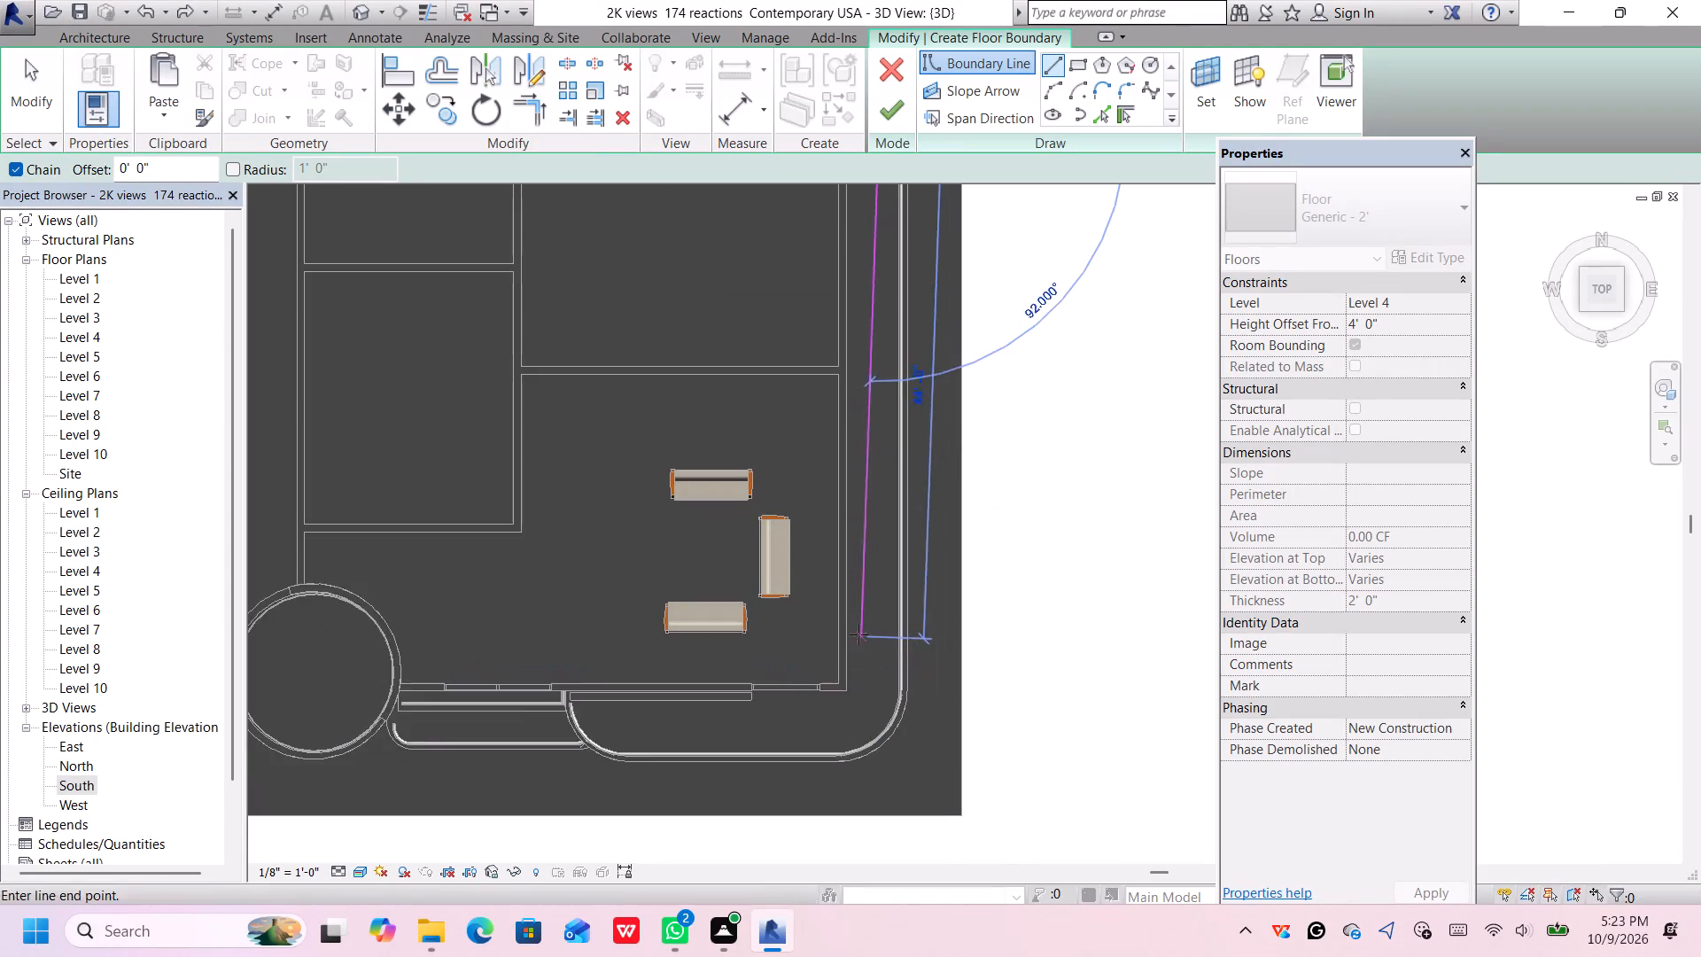
pyautogui.scroll(4, 858, 634)
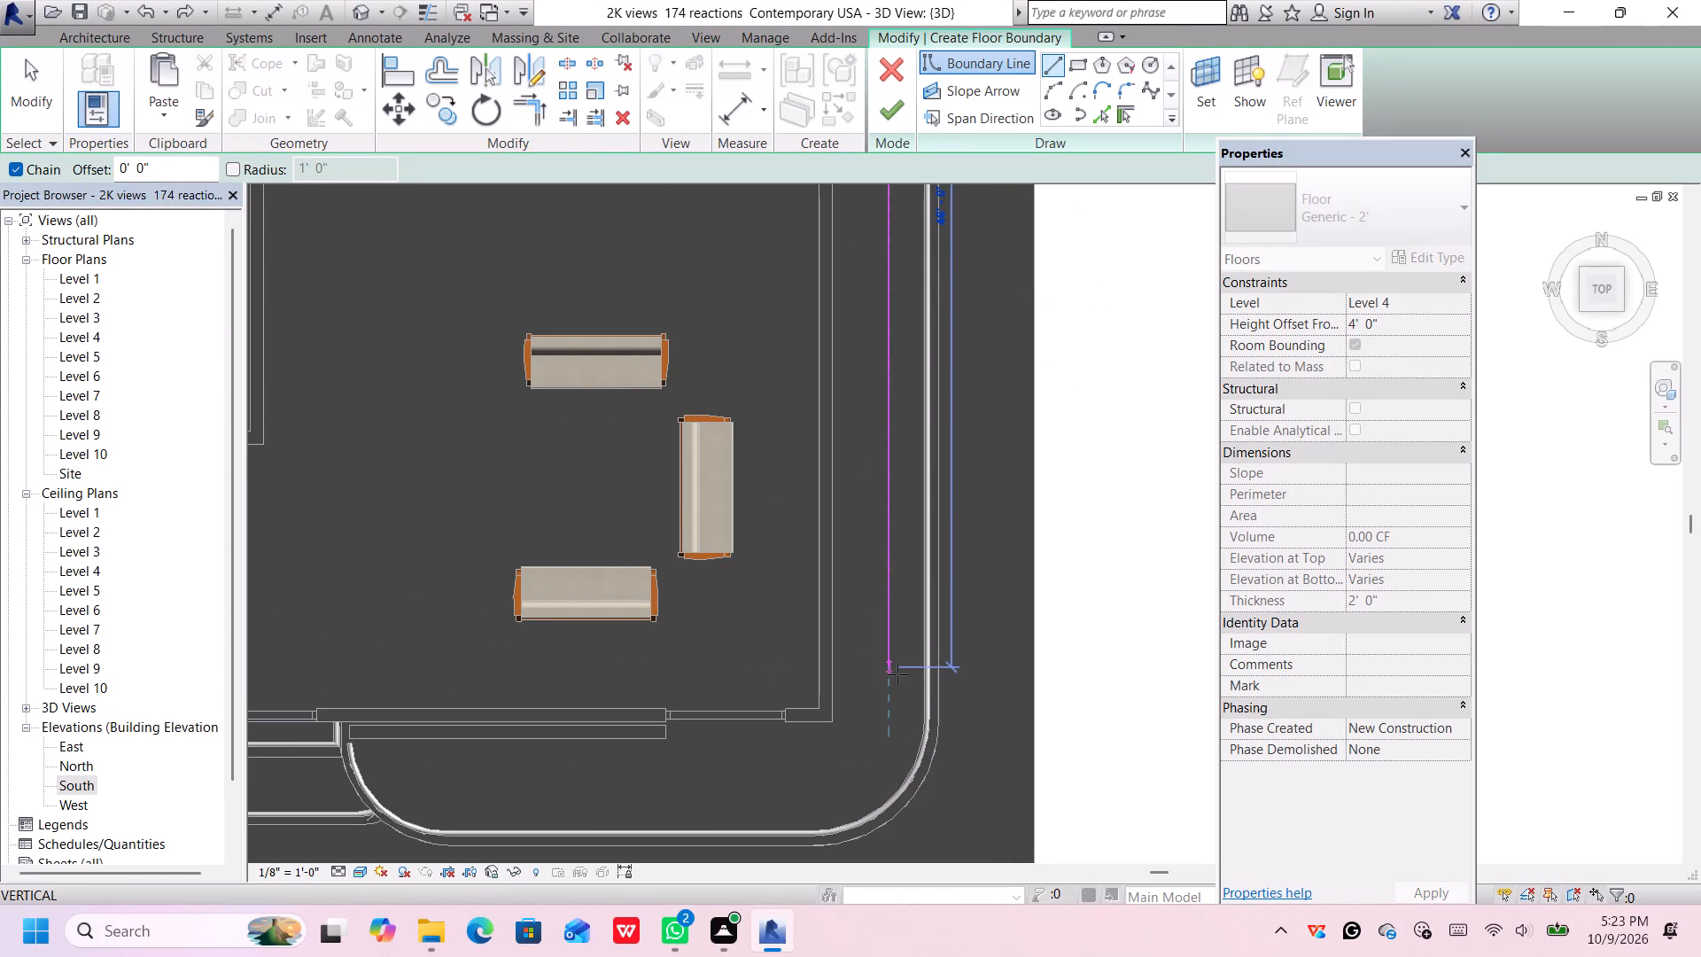
pyautogui.click(890, 685)
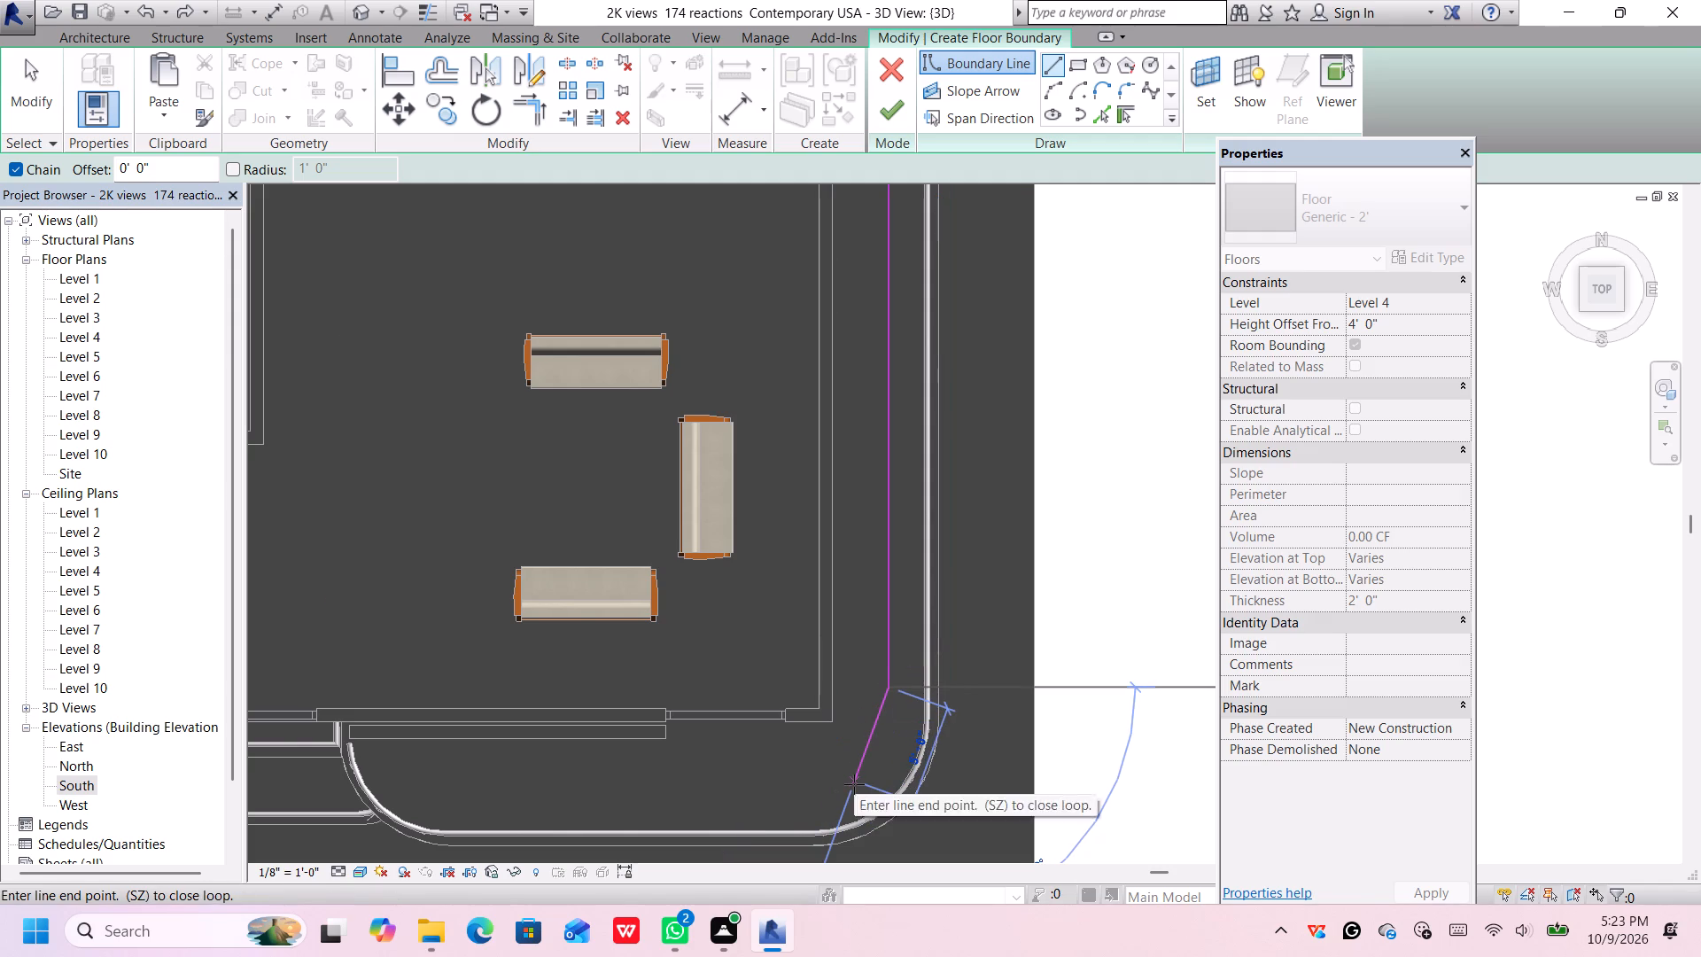
pyautogui.press('Escape')
# Draw a separate east-west boundary line along the middle of the south terrace, between its two rounded corners.
pyautogui.scroll(-7, 869, 743)
pyautogui.scroll(1, 873, 743)
pyautogui.scroll(-1, 874, 743)
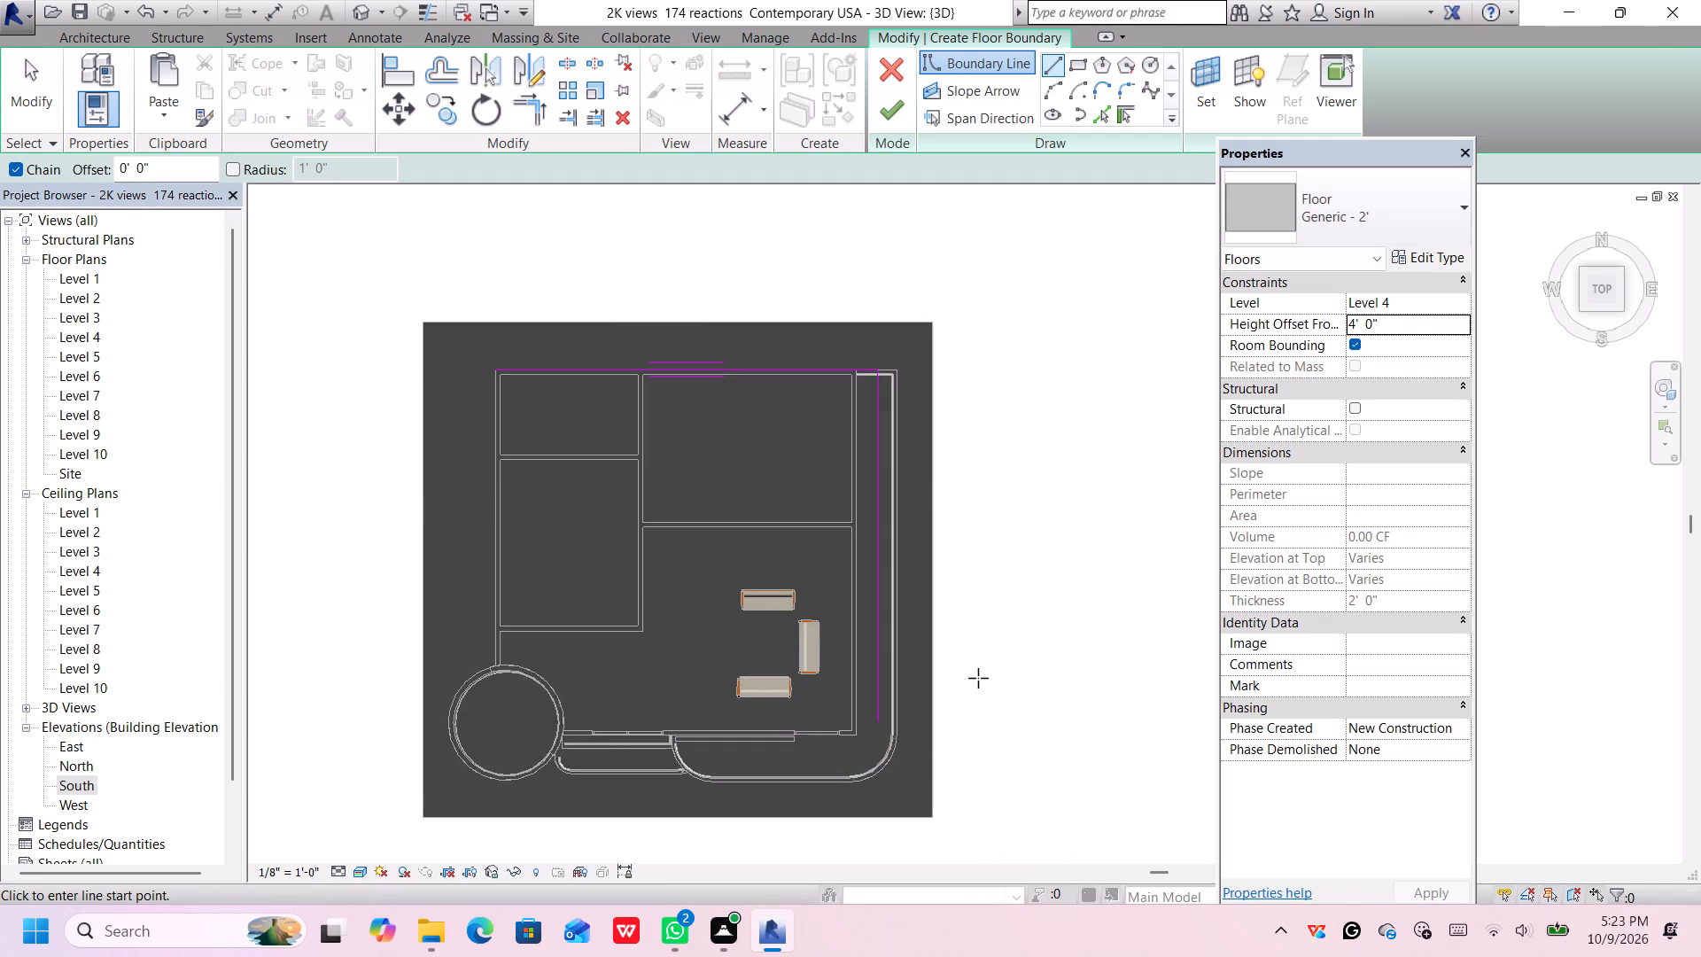
pyautogui.moveTo(1000, 799); pyautogui.dragTo(1002, 798, button='middle')
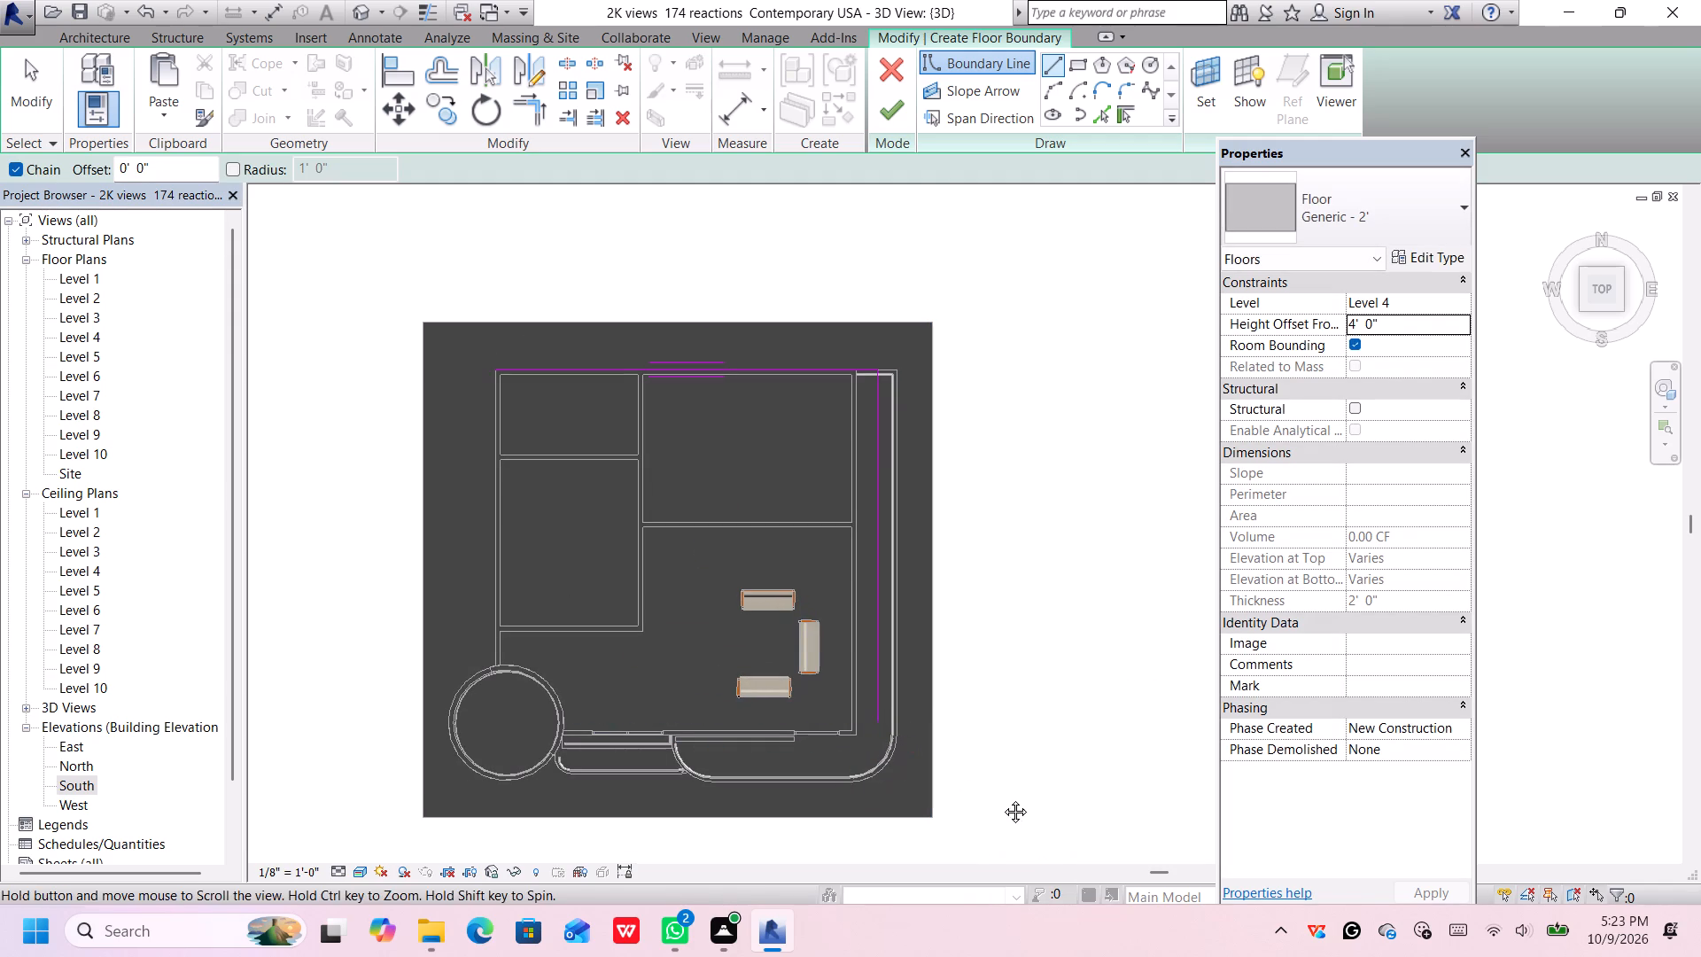
pyautogui.moveTo(1002, 798); pyautogui.dragTo(1078, 715, button='middle')
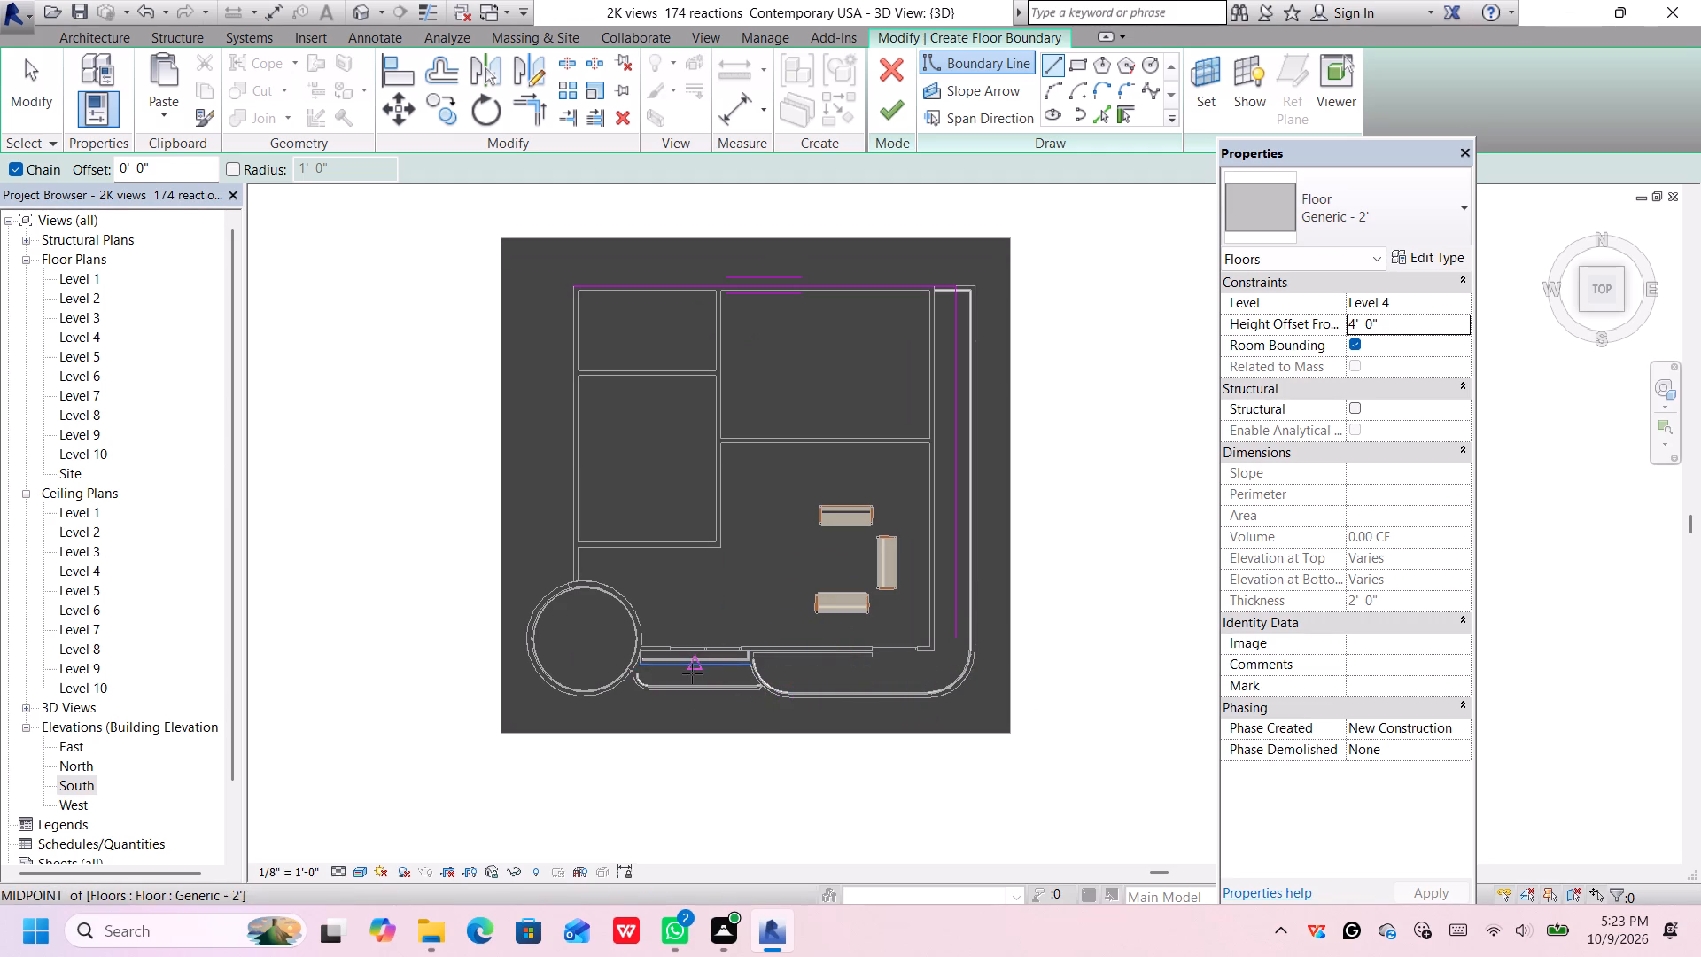
pyautogui.scroll(3, 692, 675)
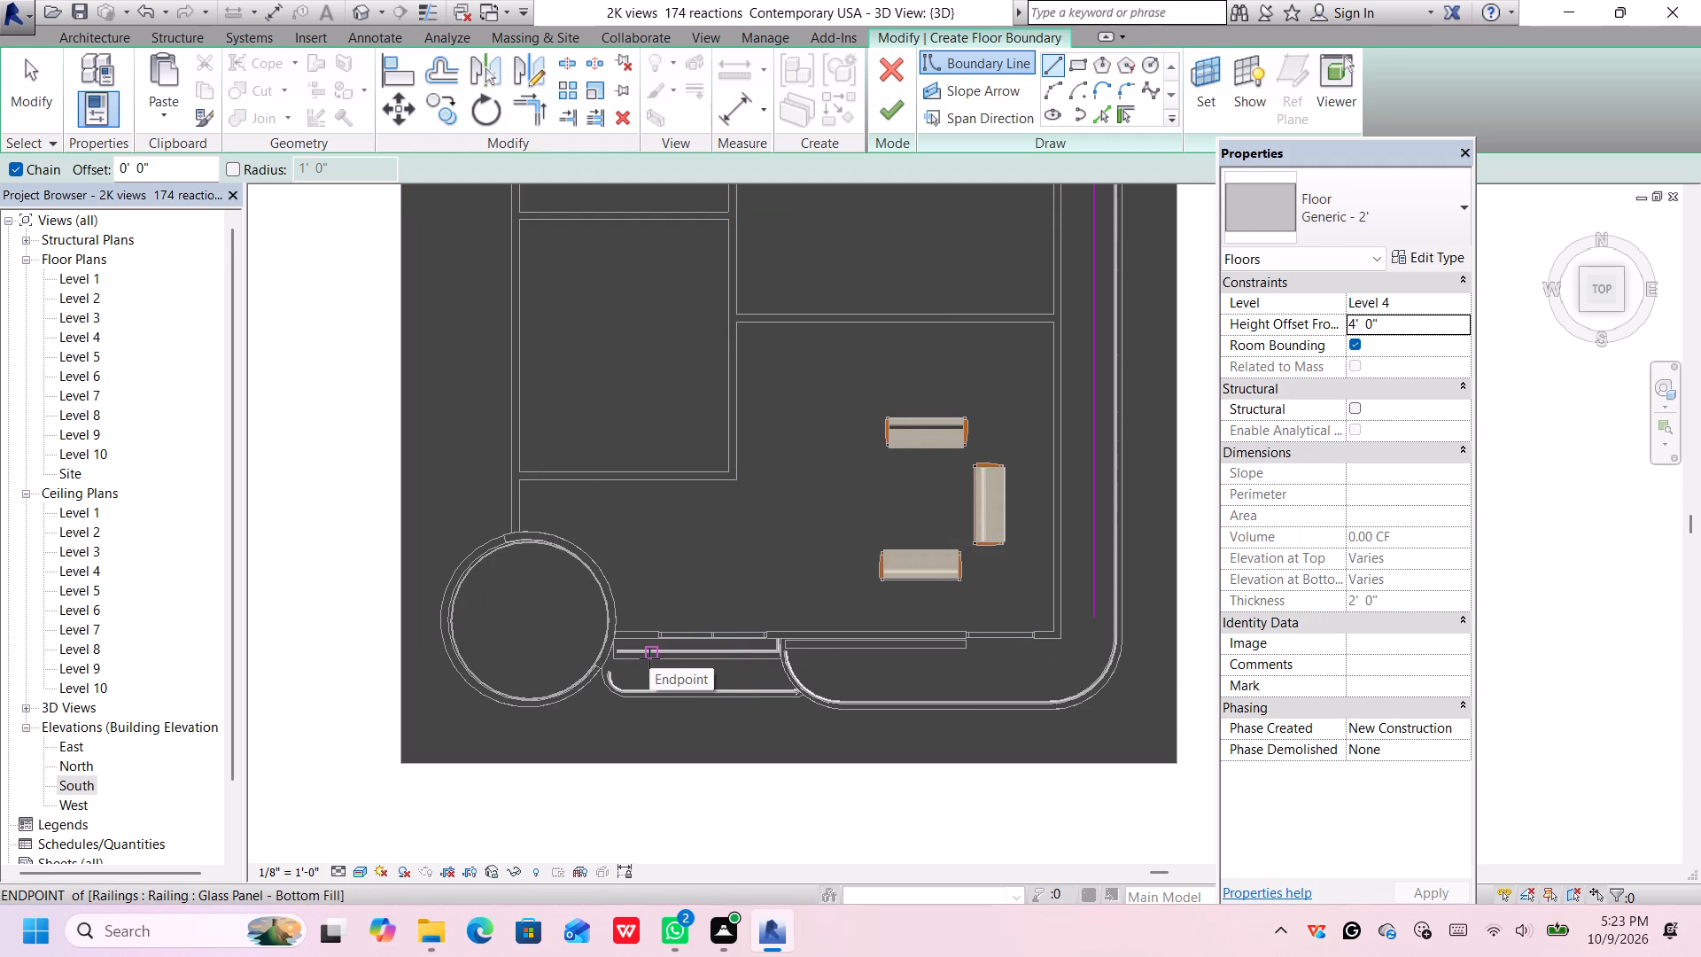
pyautogui.scroll(2, 1062, 660)
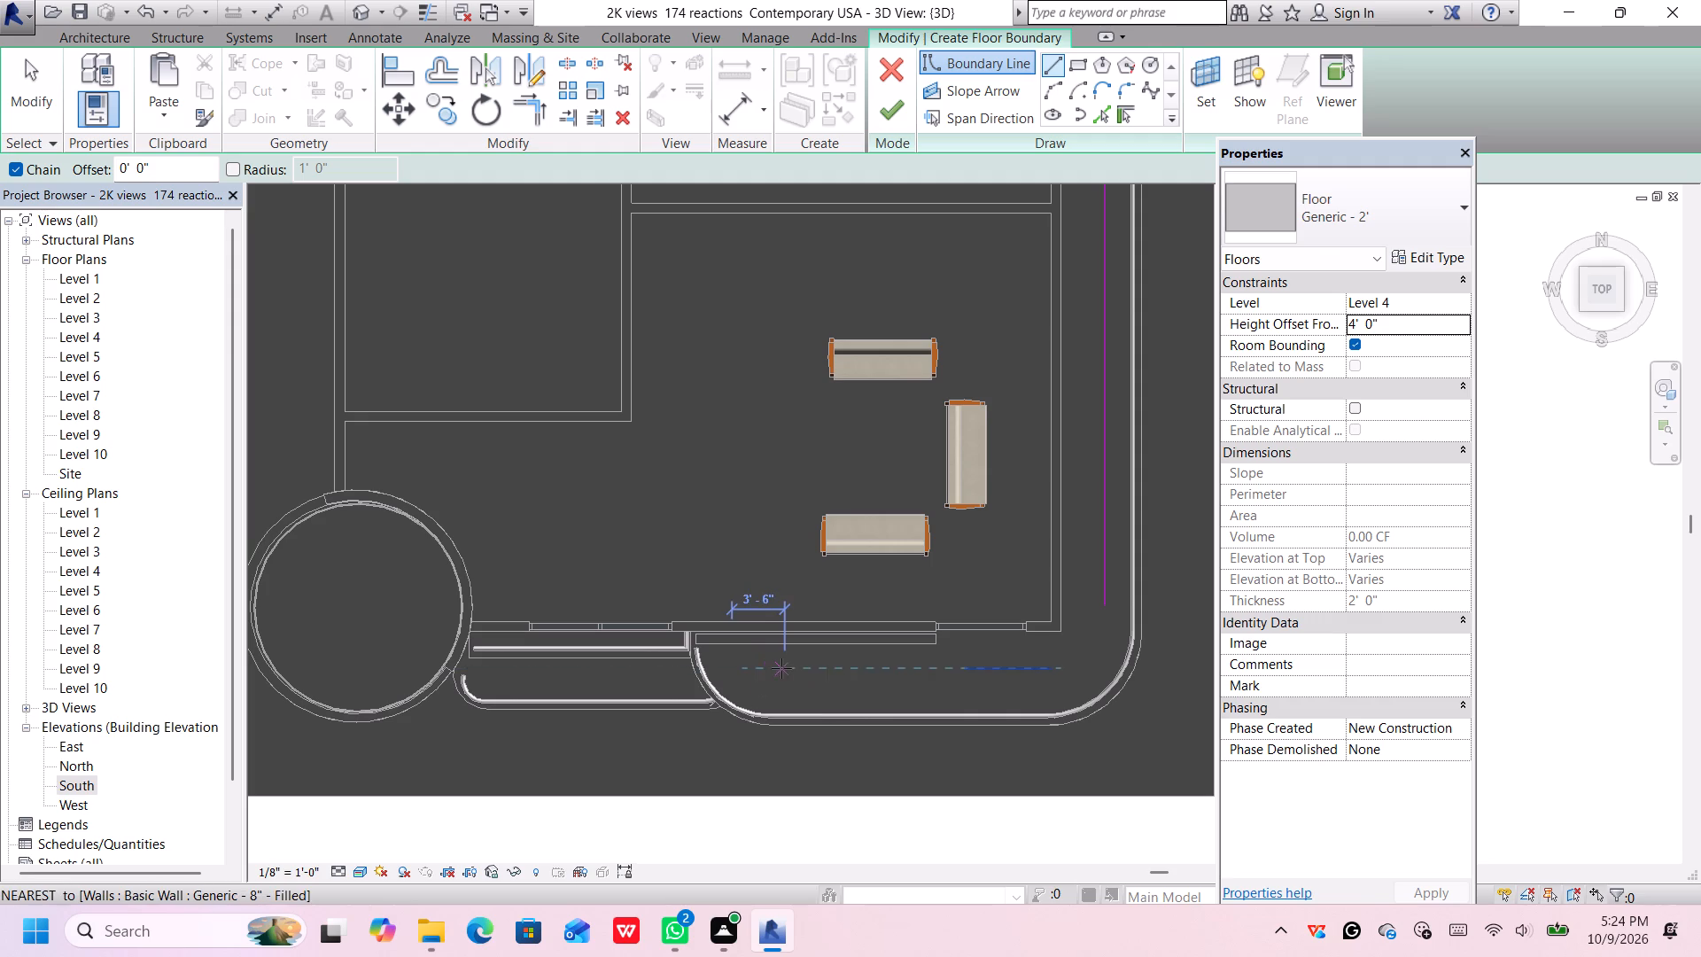
pyautogui.moveTo(783, 665); pyautogui.dragTo(776, 608, button='middle')
pyautogui.scroll(1, 783, 633)
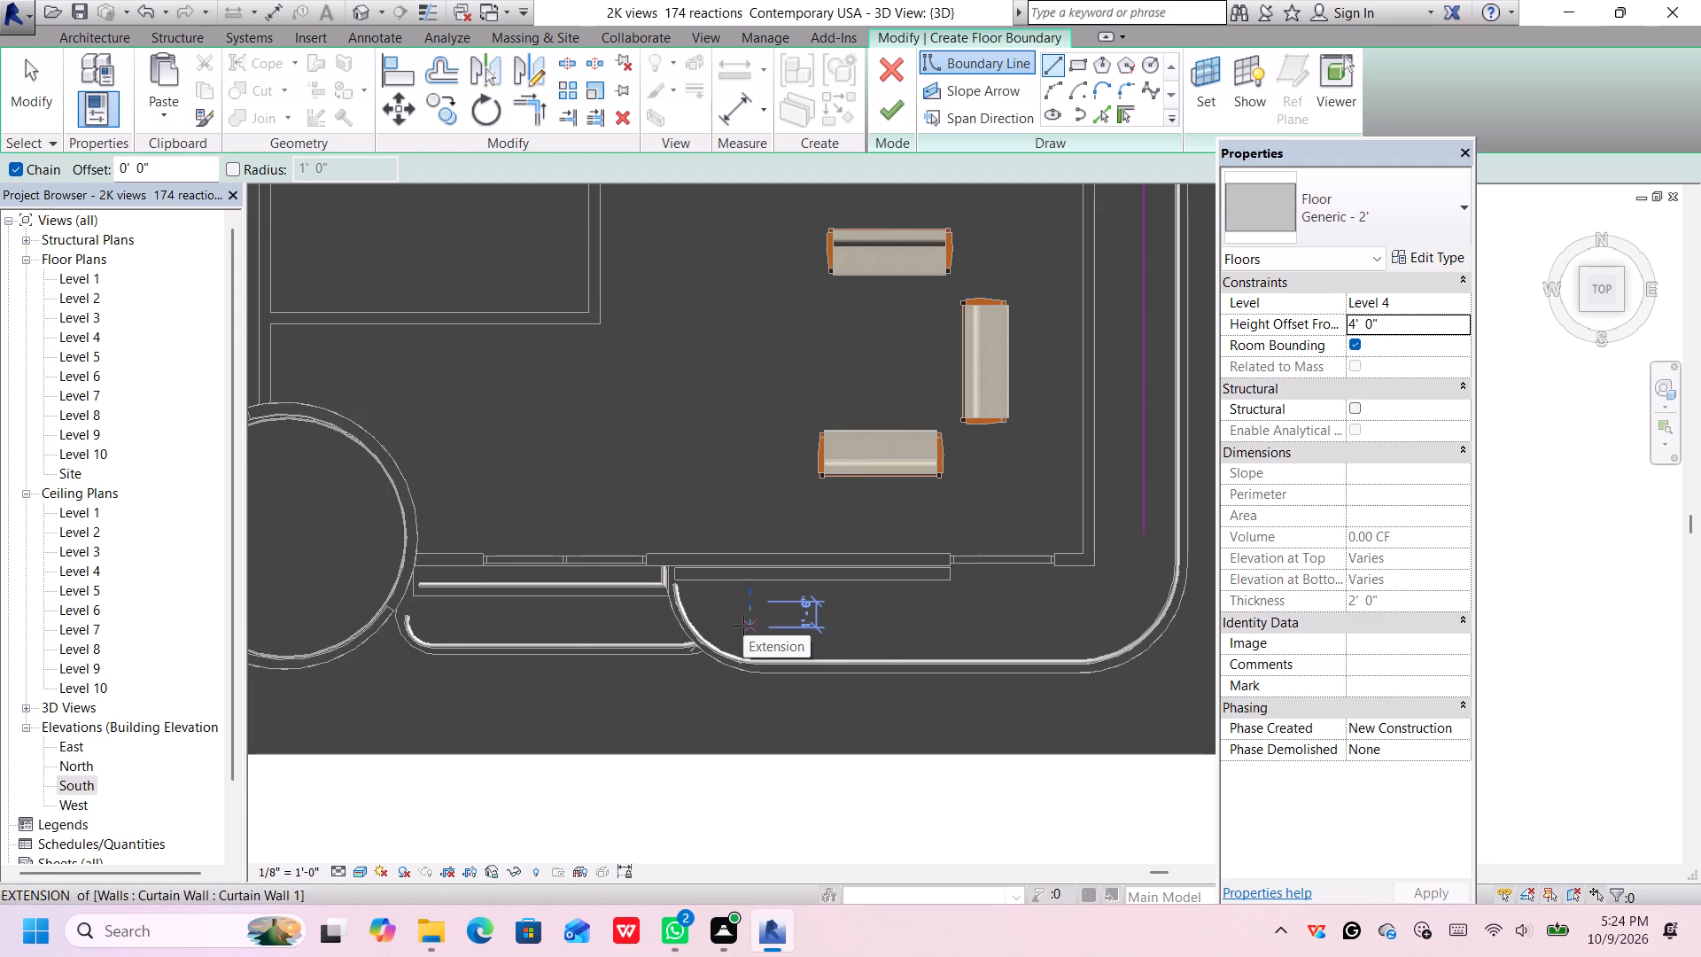
pyautogui.click(744, 626)
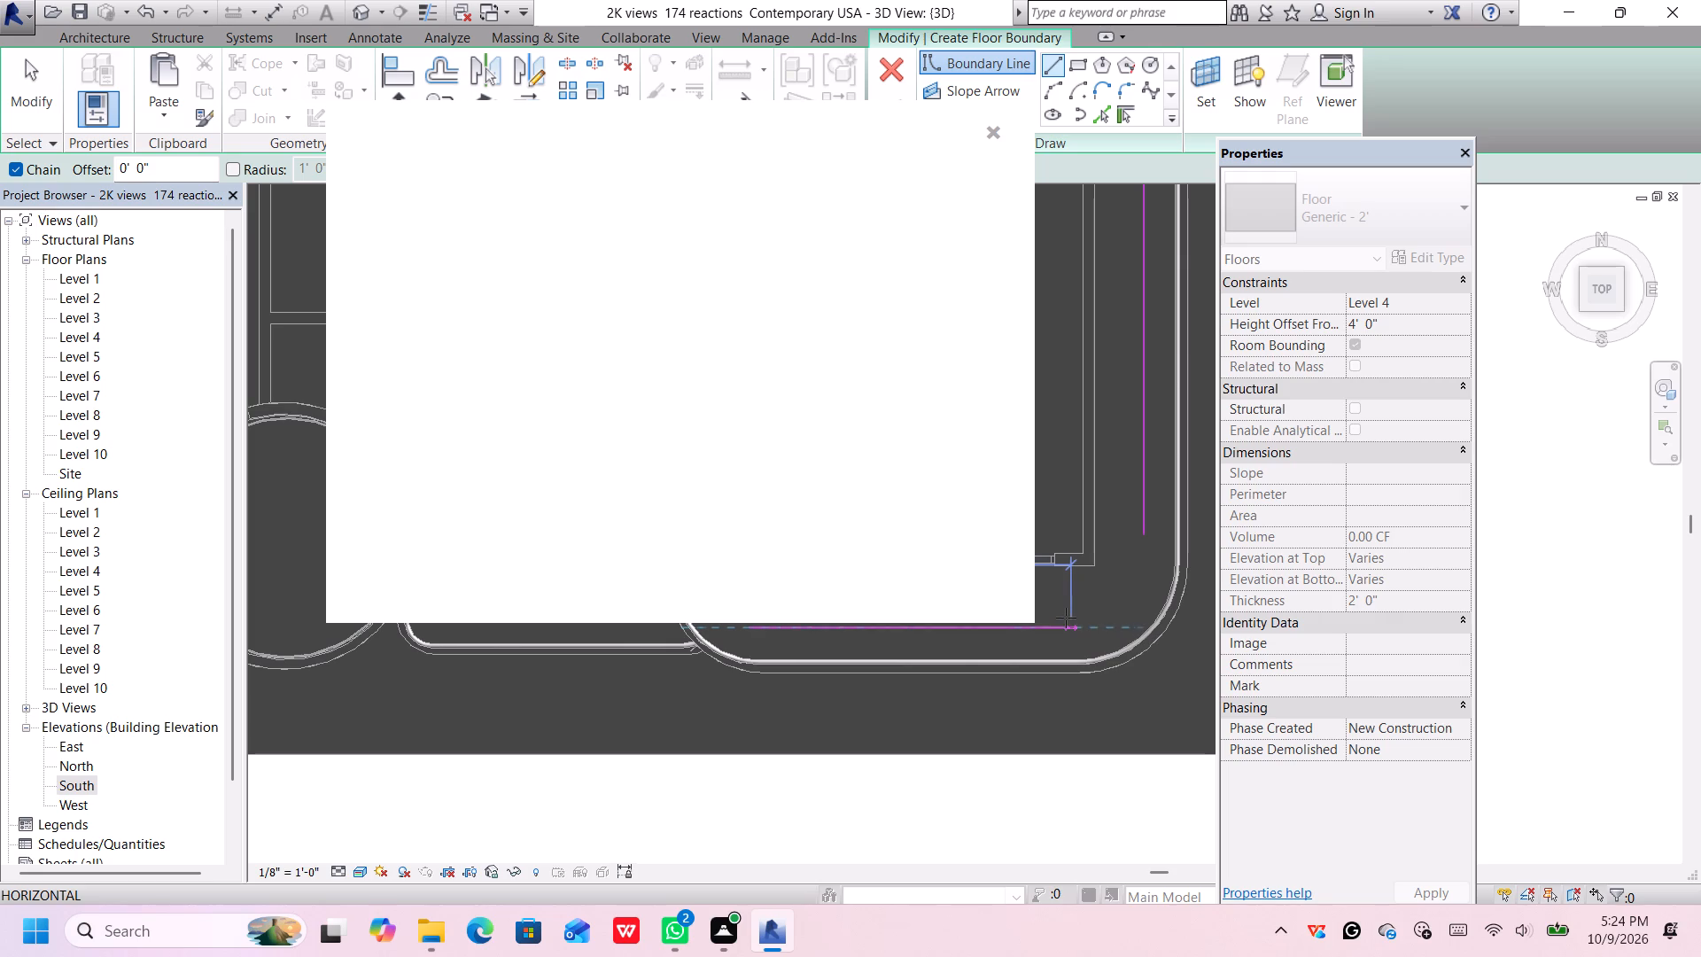
pyautogui.click(1066, 619)
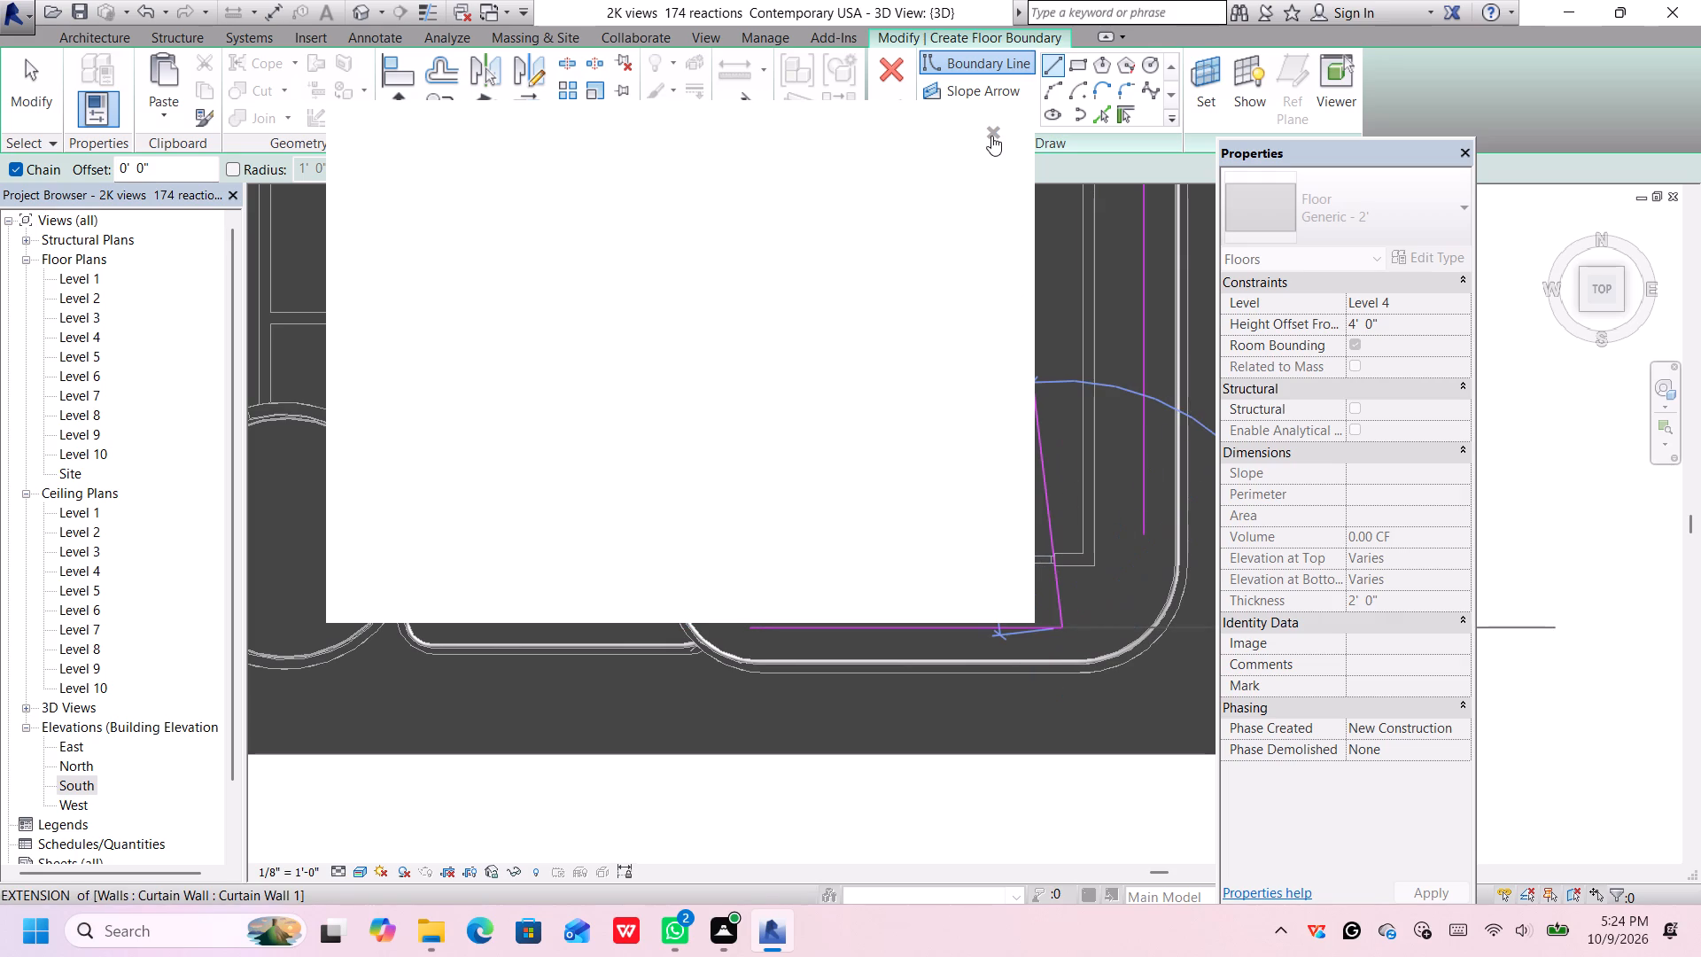
pyautogui.click(991, 136)
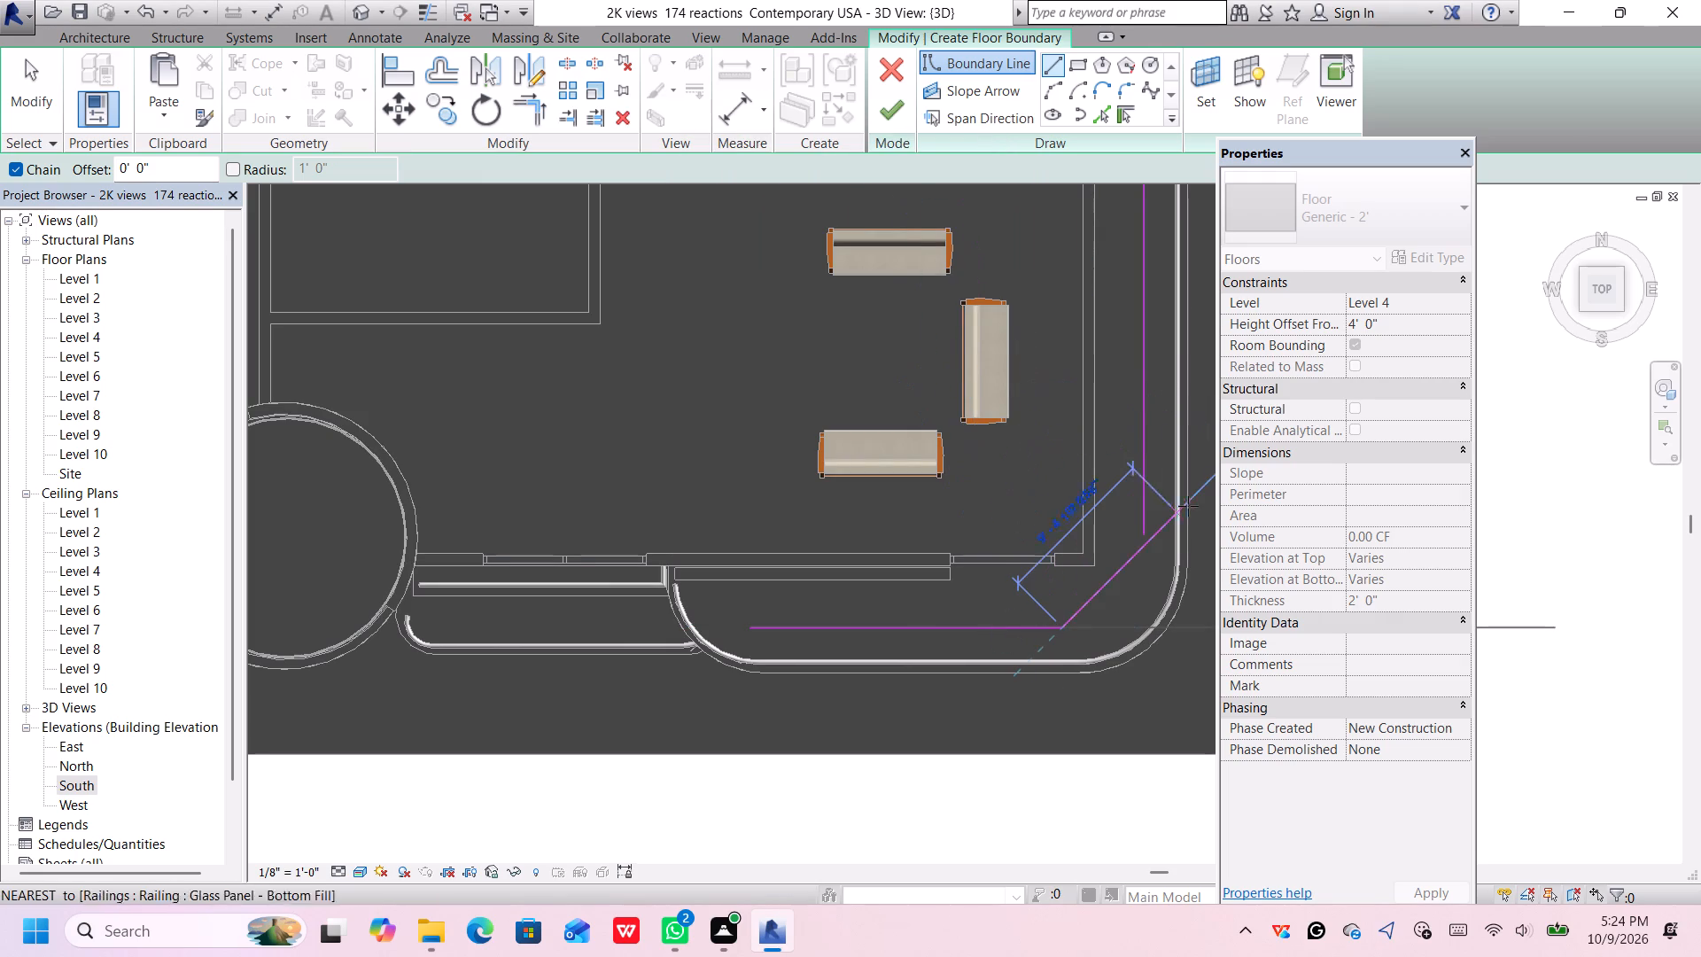
pyautogui.press('Escape')
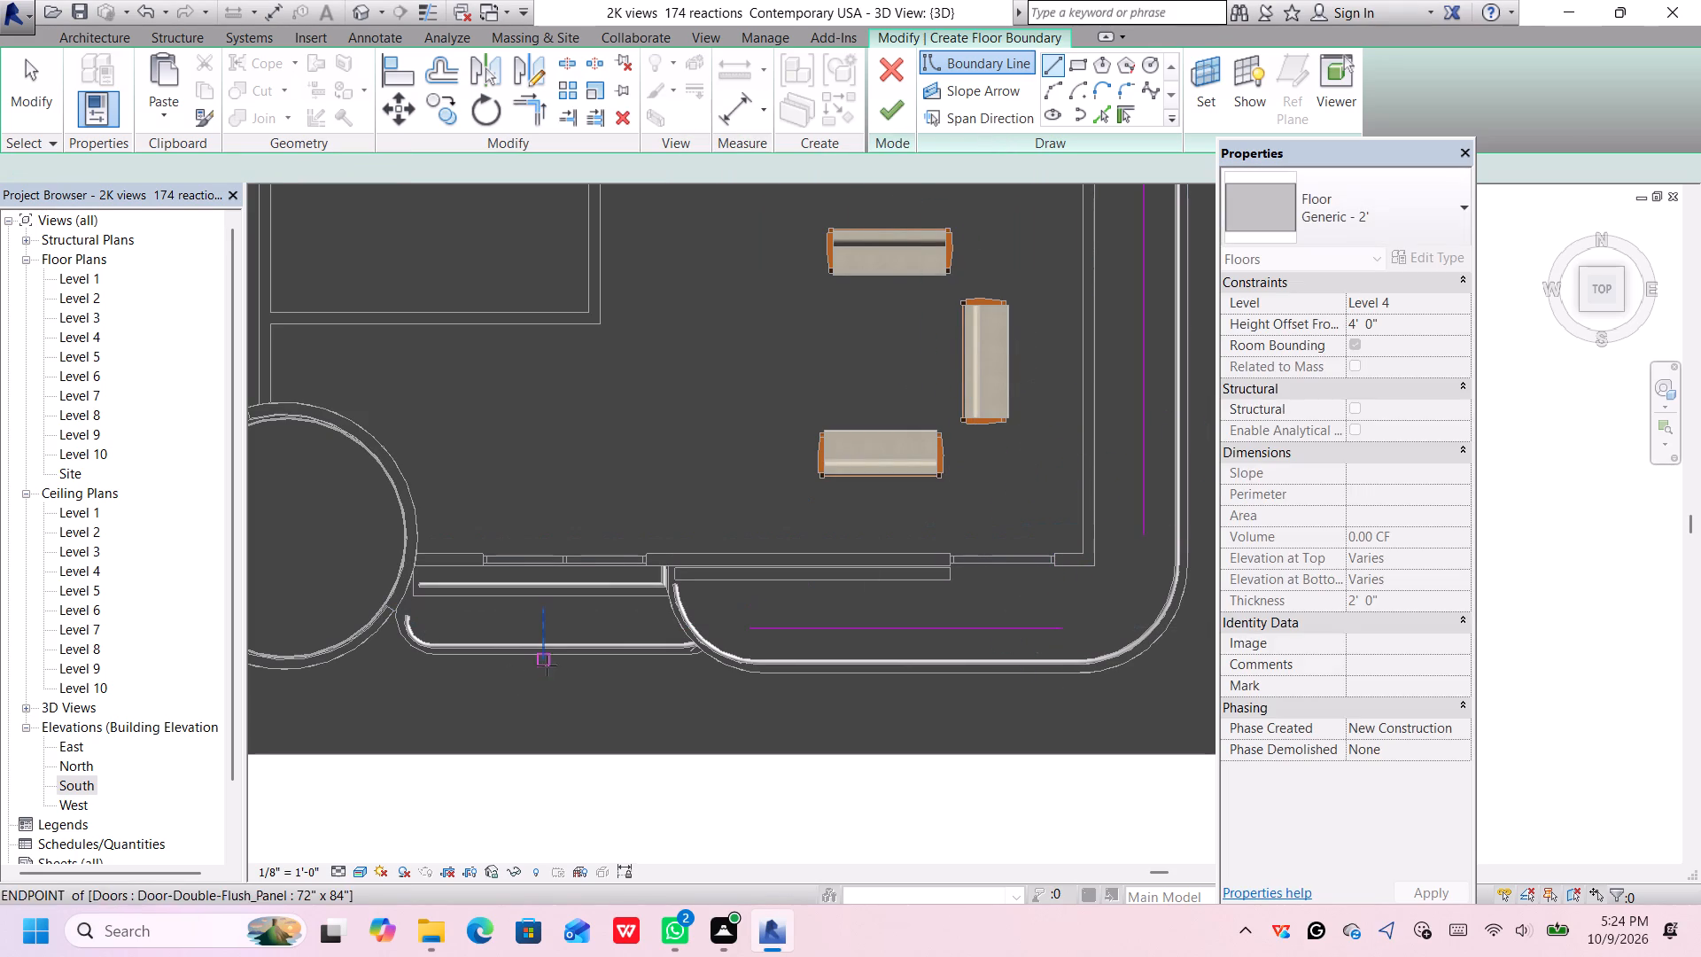
# Draw an east-west boundary line through the small balcony beside the round tower, aligned with the south terrace line.
pyautogui.moveTo(551, 658); pyautogui.dragTo(641, 639, button='middle')
pyautogui.moveTo(654, 639); pyautogui.dragTo(664, 639, button='middle')
pyautogui.middleClick(668, 639)
pyautogui.middleClick(671, 639)
pyautogui.middleClick(671, 639)
pyautogui.moveTo(1025, 802); pyautogui.dragTo(968, 744, button='middle')
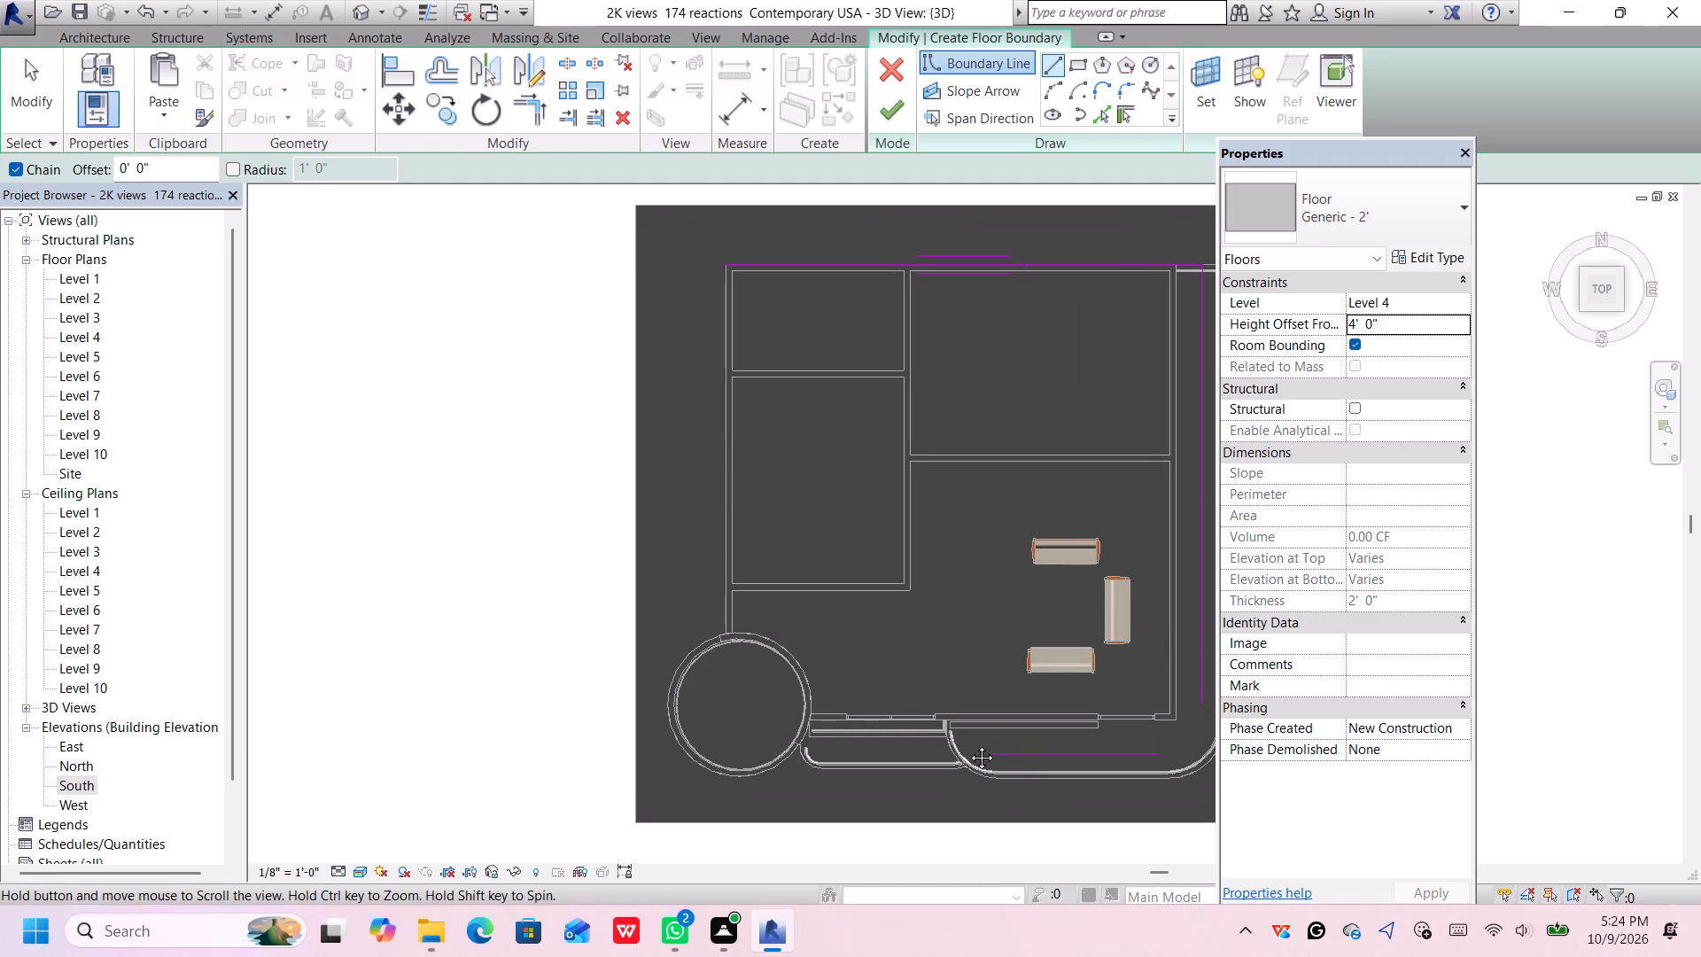
pyautogui.moveTo(968, 744); pyautogui.dragTo(940, 708, button='middle')
pyautogui.scroll(2, 886, 696)
pyautogui.moveTo(934, 672); pyautogui.dragTo(672, 670, button='middle')
pyautogui.middleClick(672, 670)
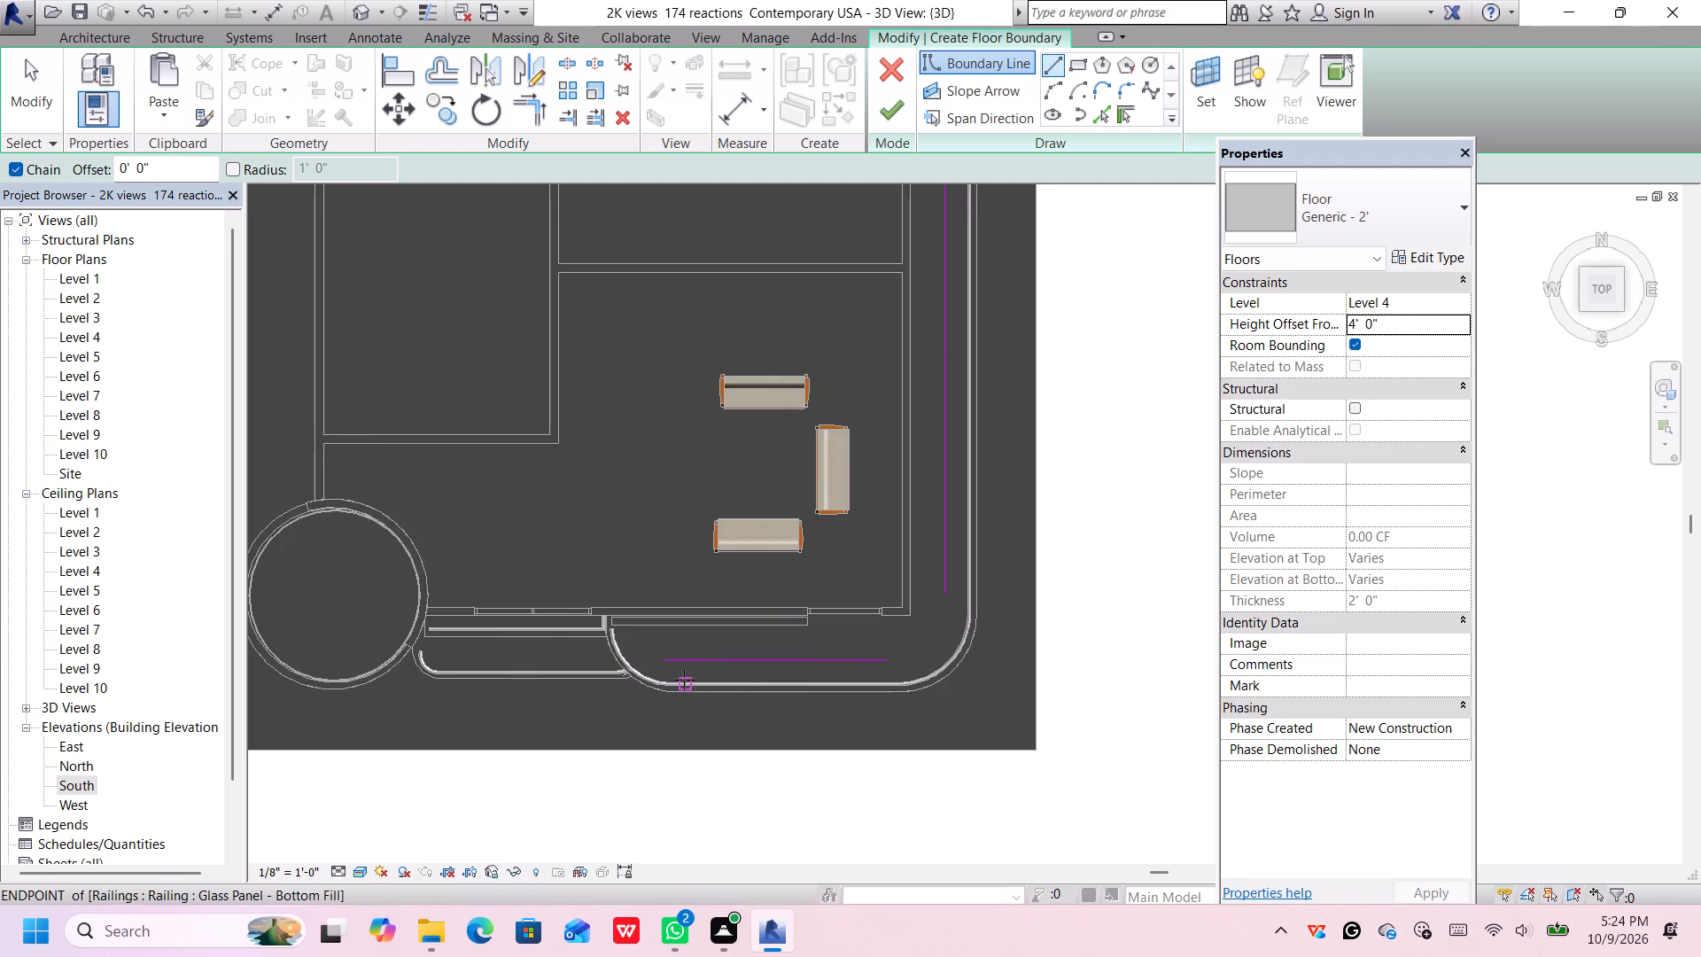
pyautogui.scroll(1, 697, 679)
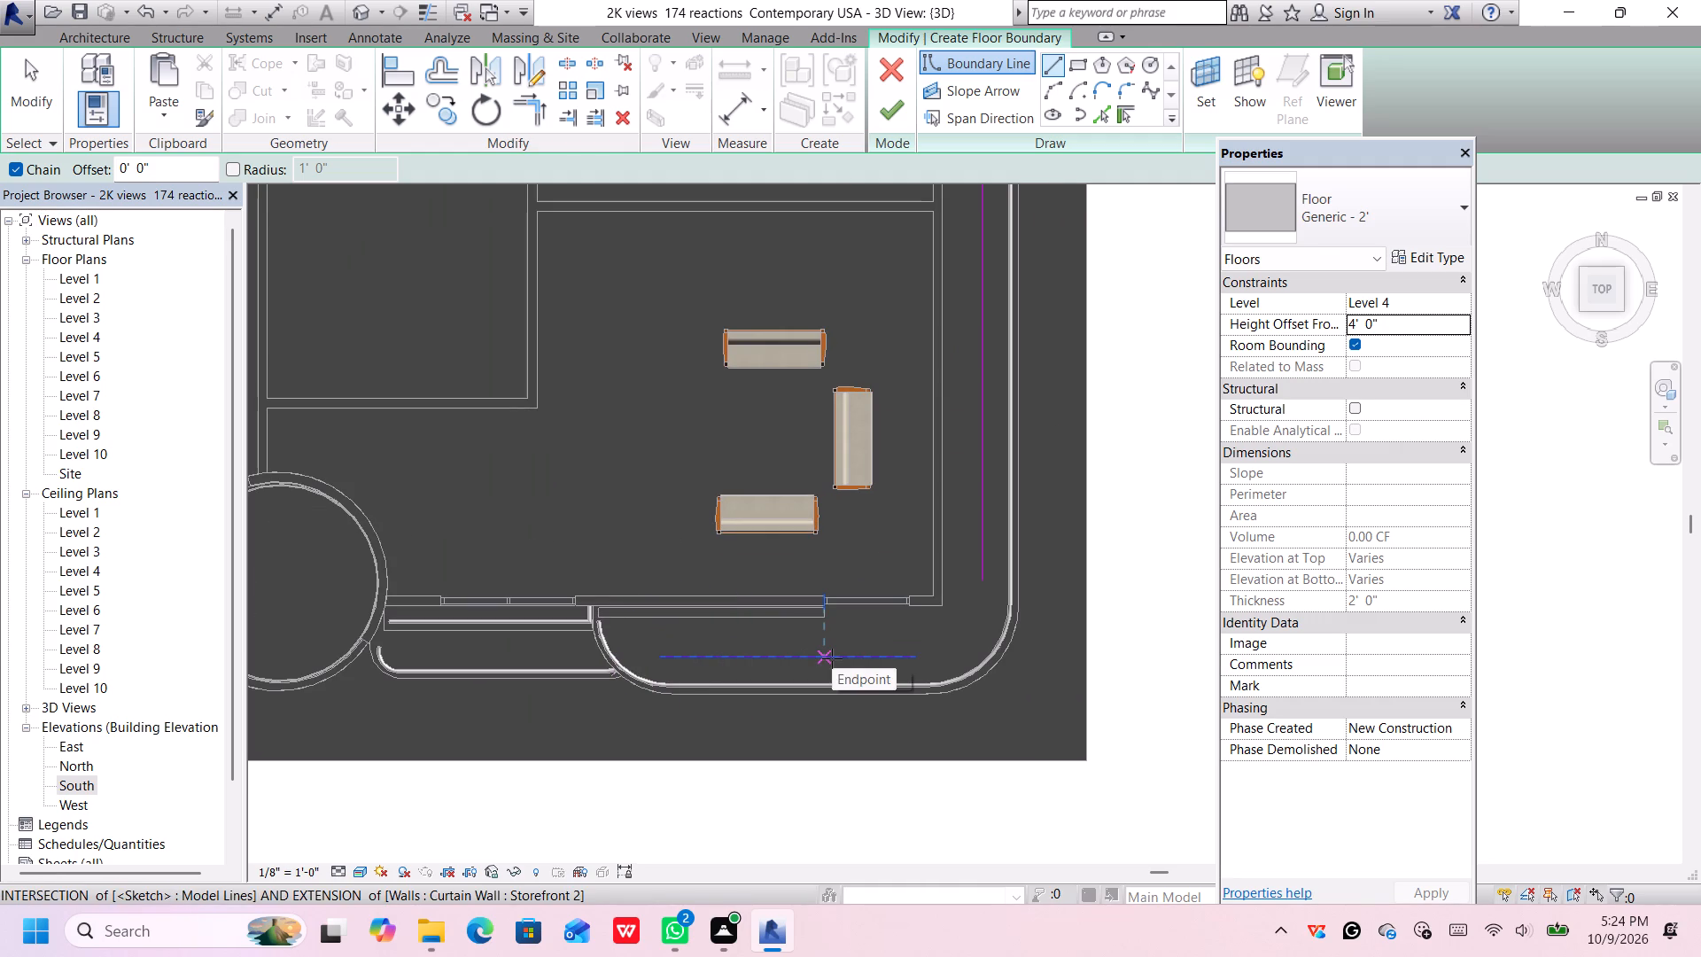
pyautogui.moveTo(827, 658); pyautogui.dragTo(774, 621, button='middle')
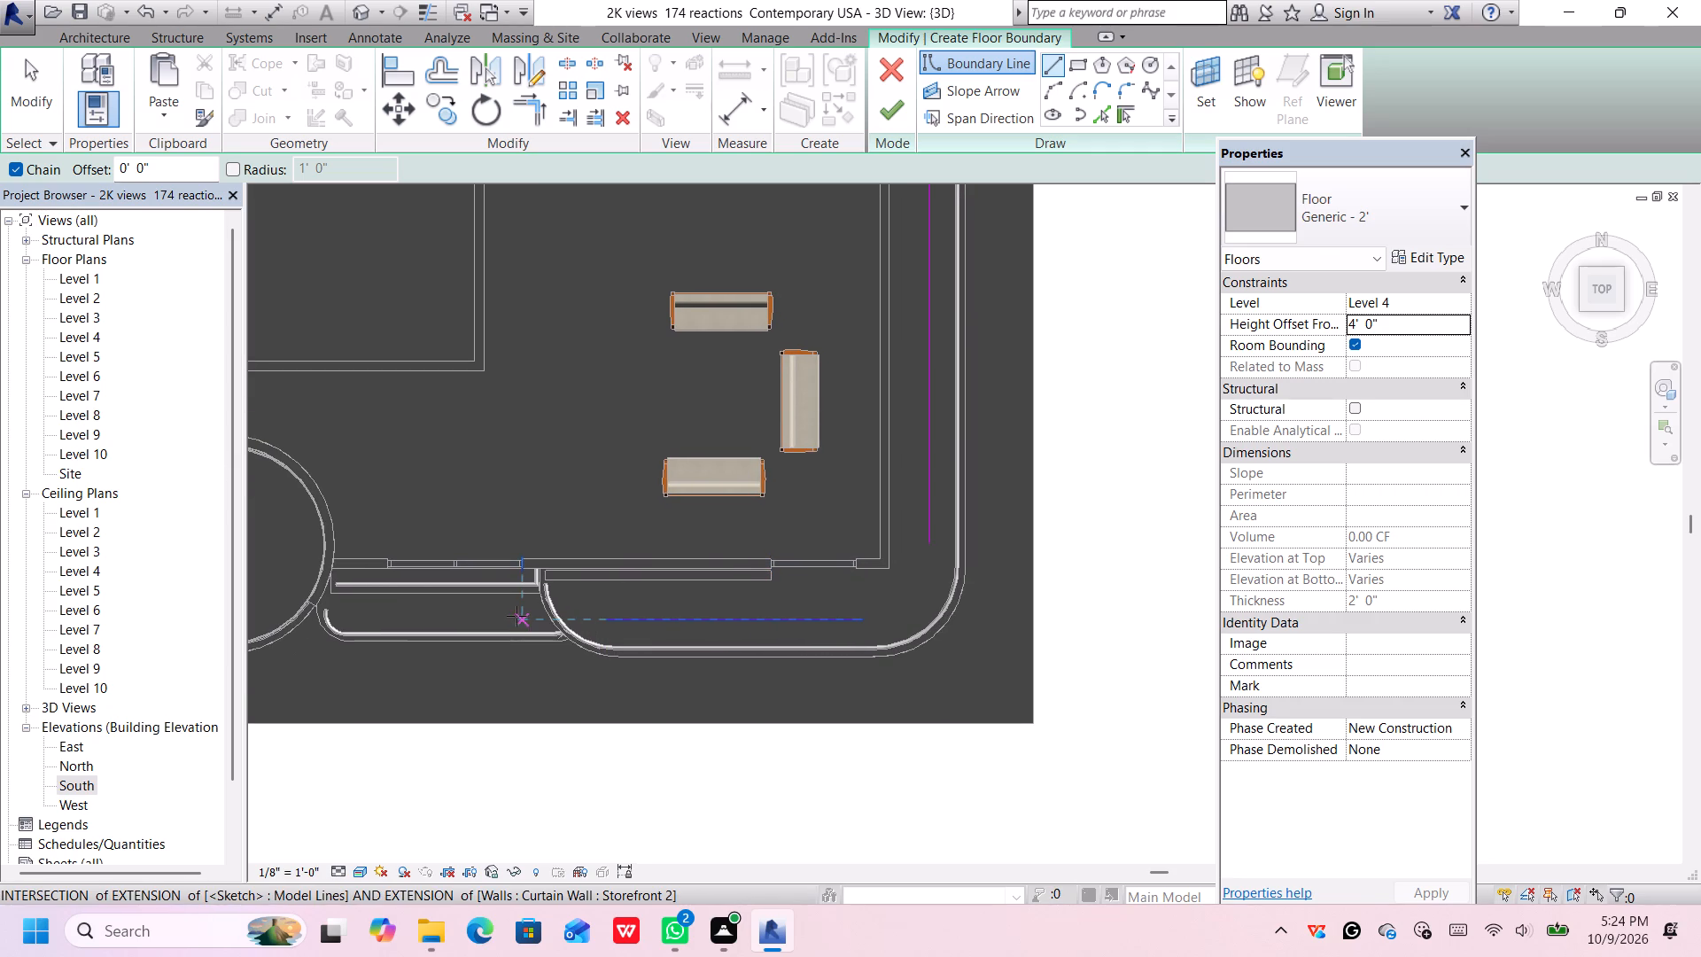
pyautogui.scroll(1, 503, 651)
pyautogui.moveTo(509, 644); pyautogui.dragTo(604, 684, button='middle')
pyautogui.middleClick(625, 692)
pyautogui.scroll(1, 488, 670)
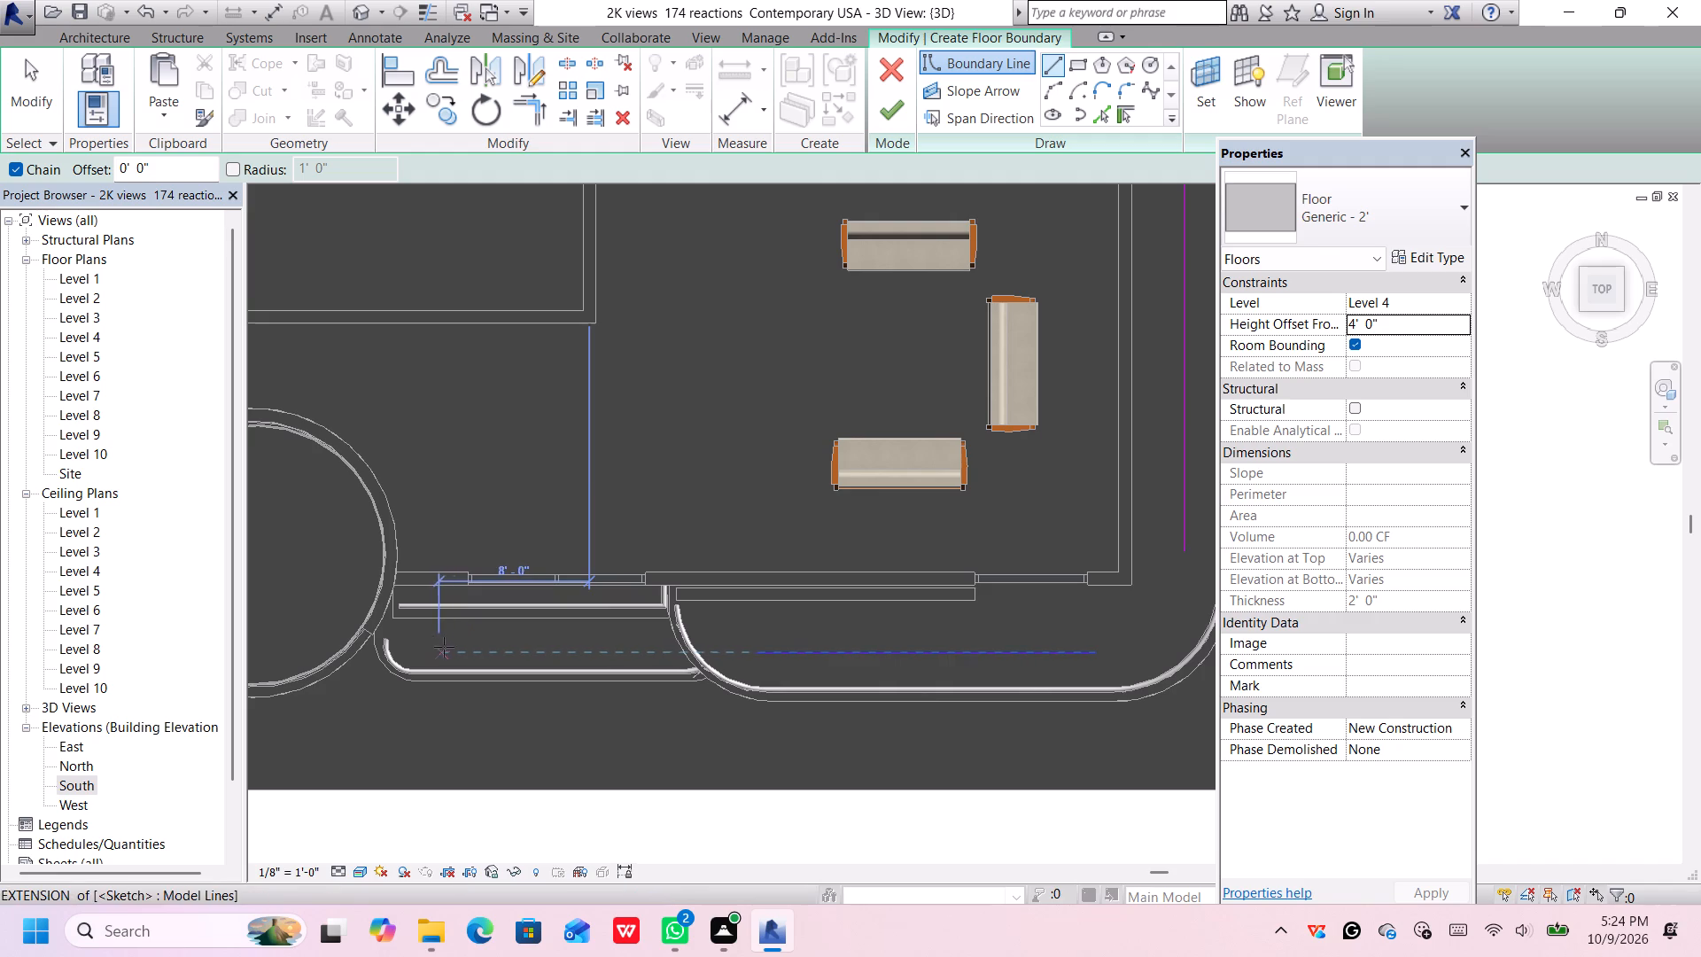
pyautogui.scroll(1, 439, 636)
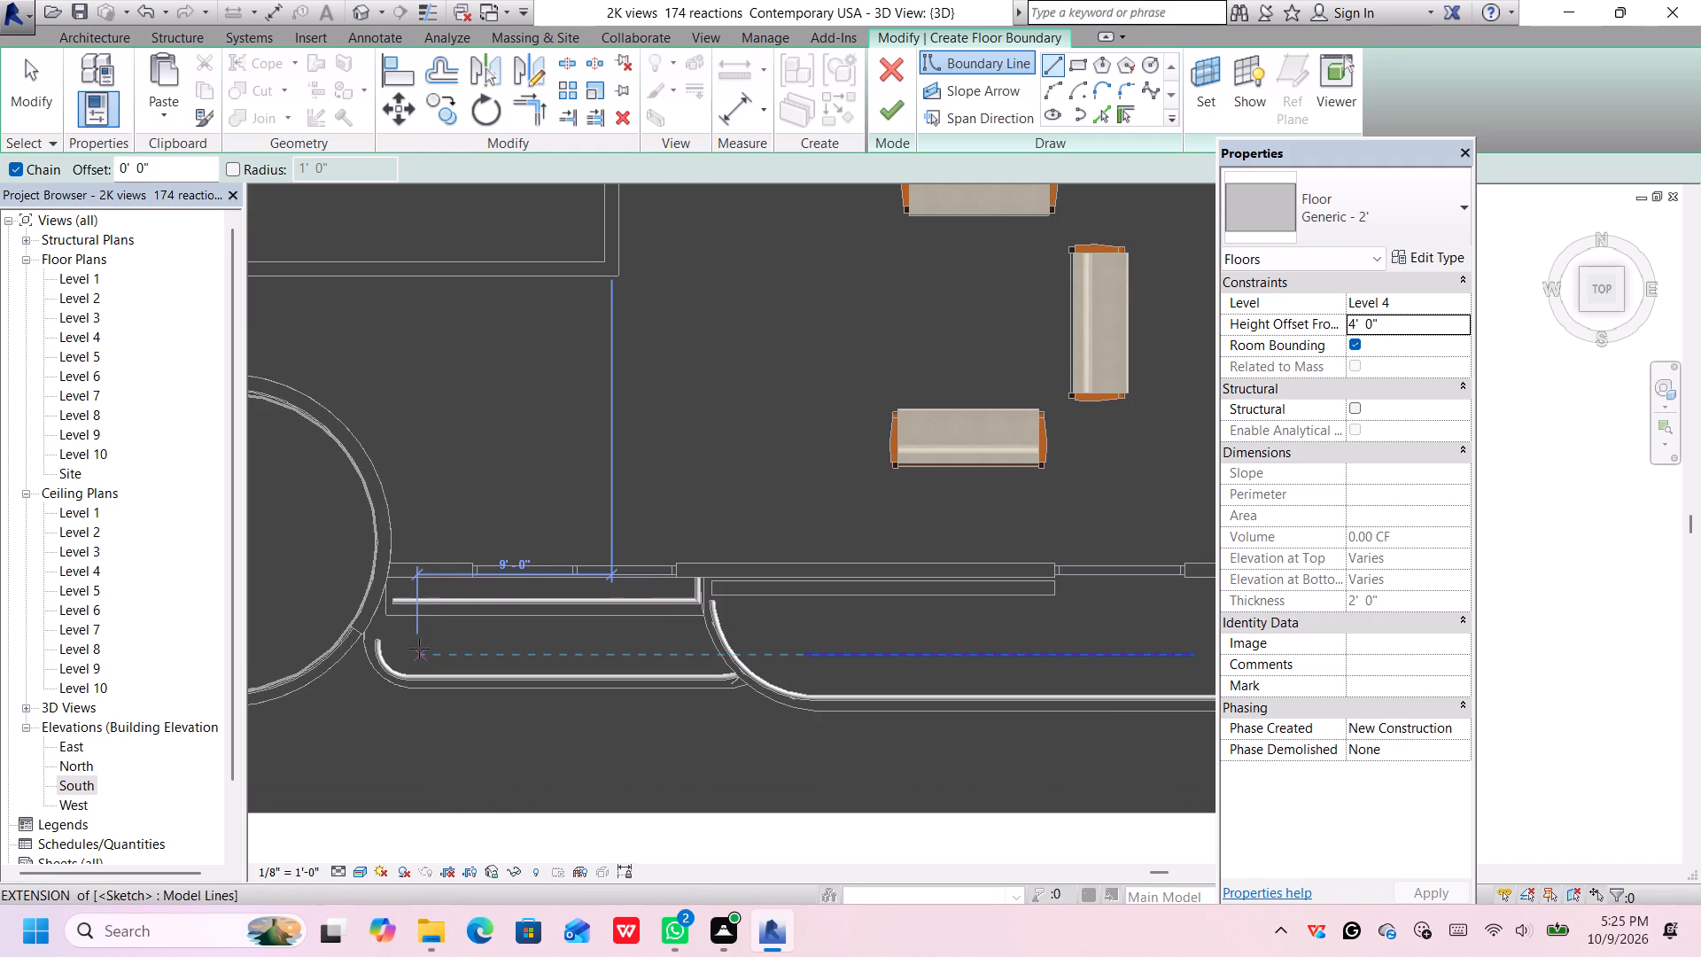
pyautogui.click(419, 649)
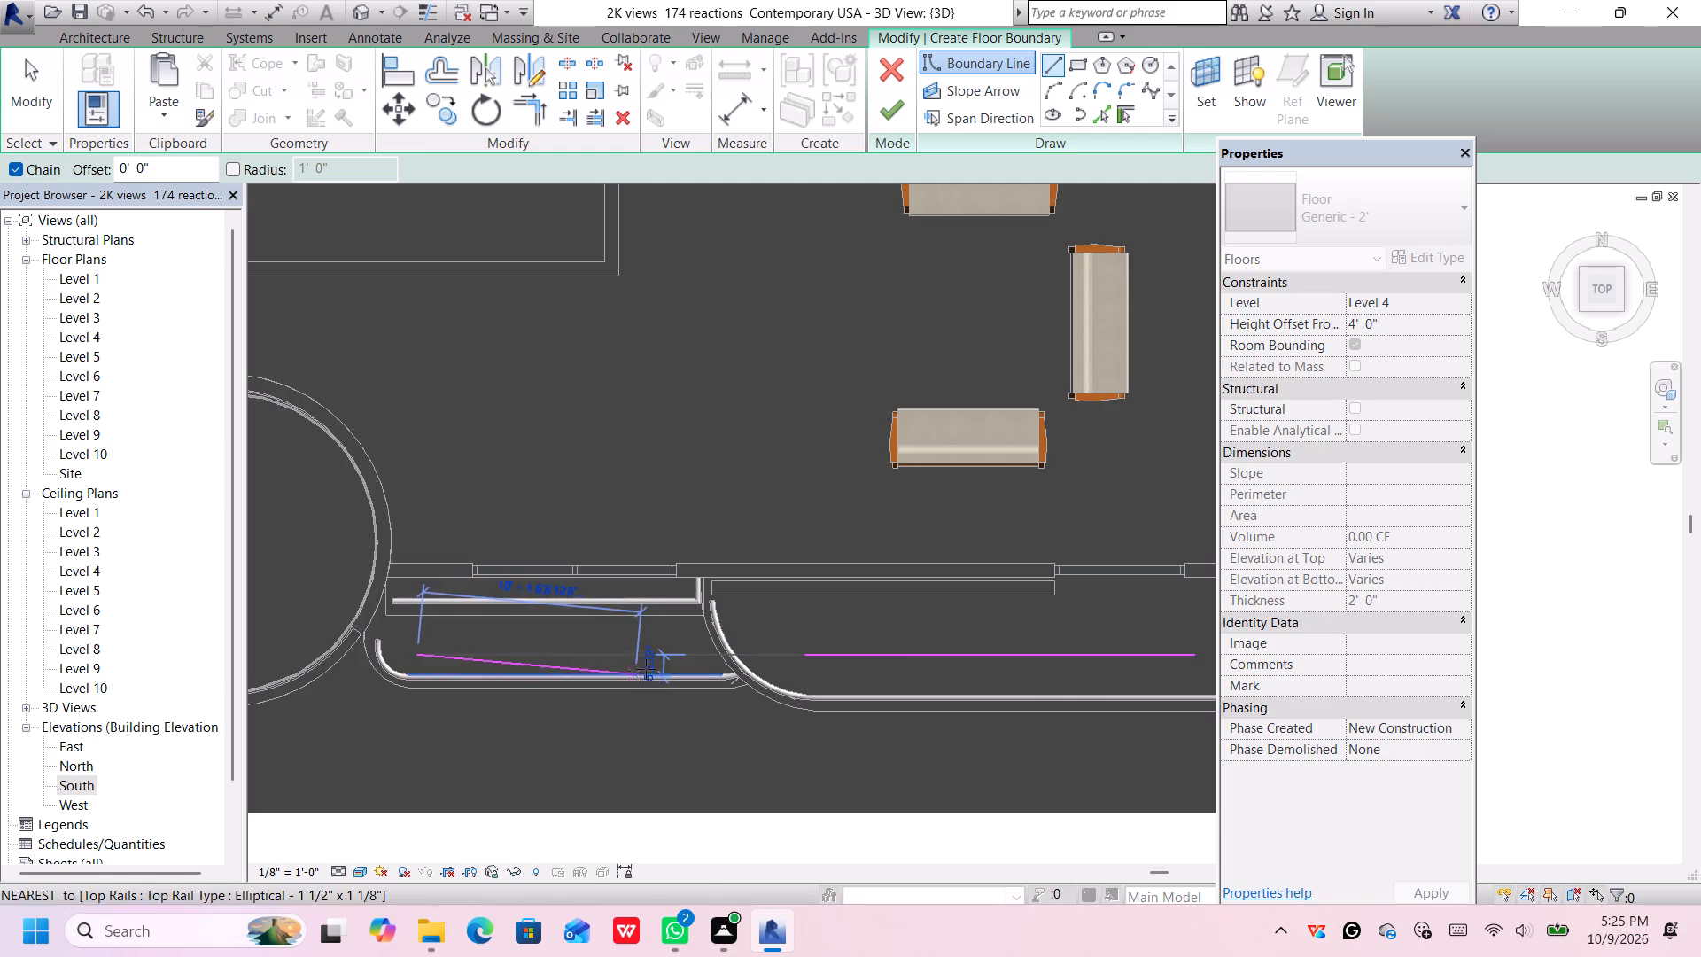
pyautogui.scroll(4, 666, 660)
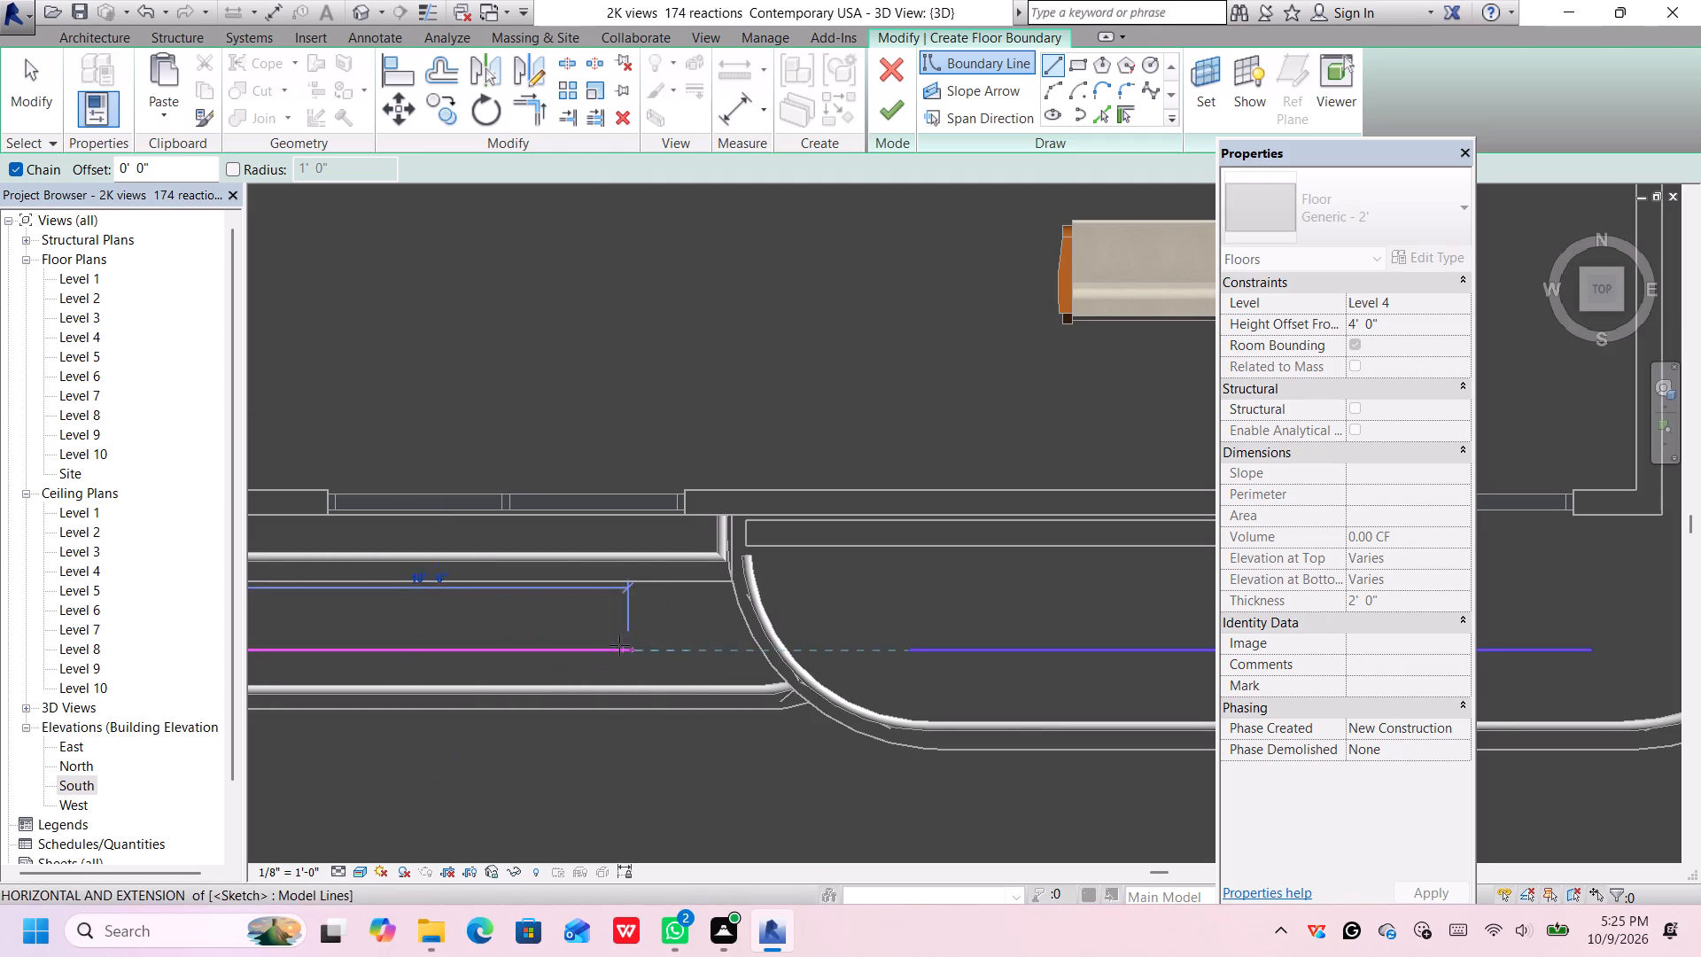
pyautogui.scroll(3, 629, 644)
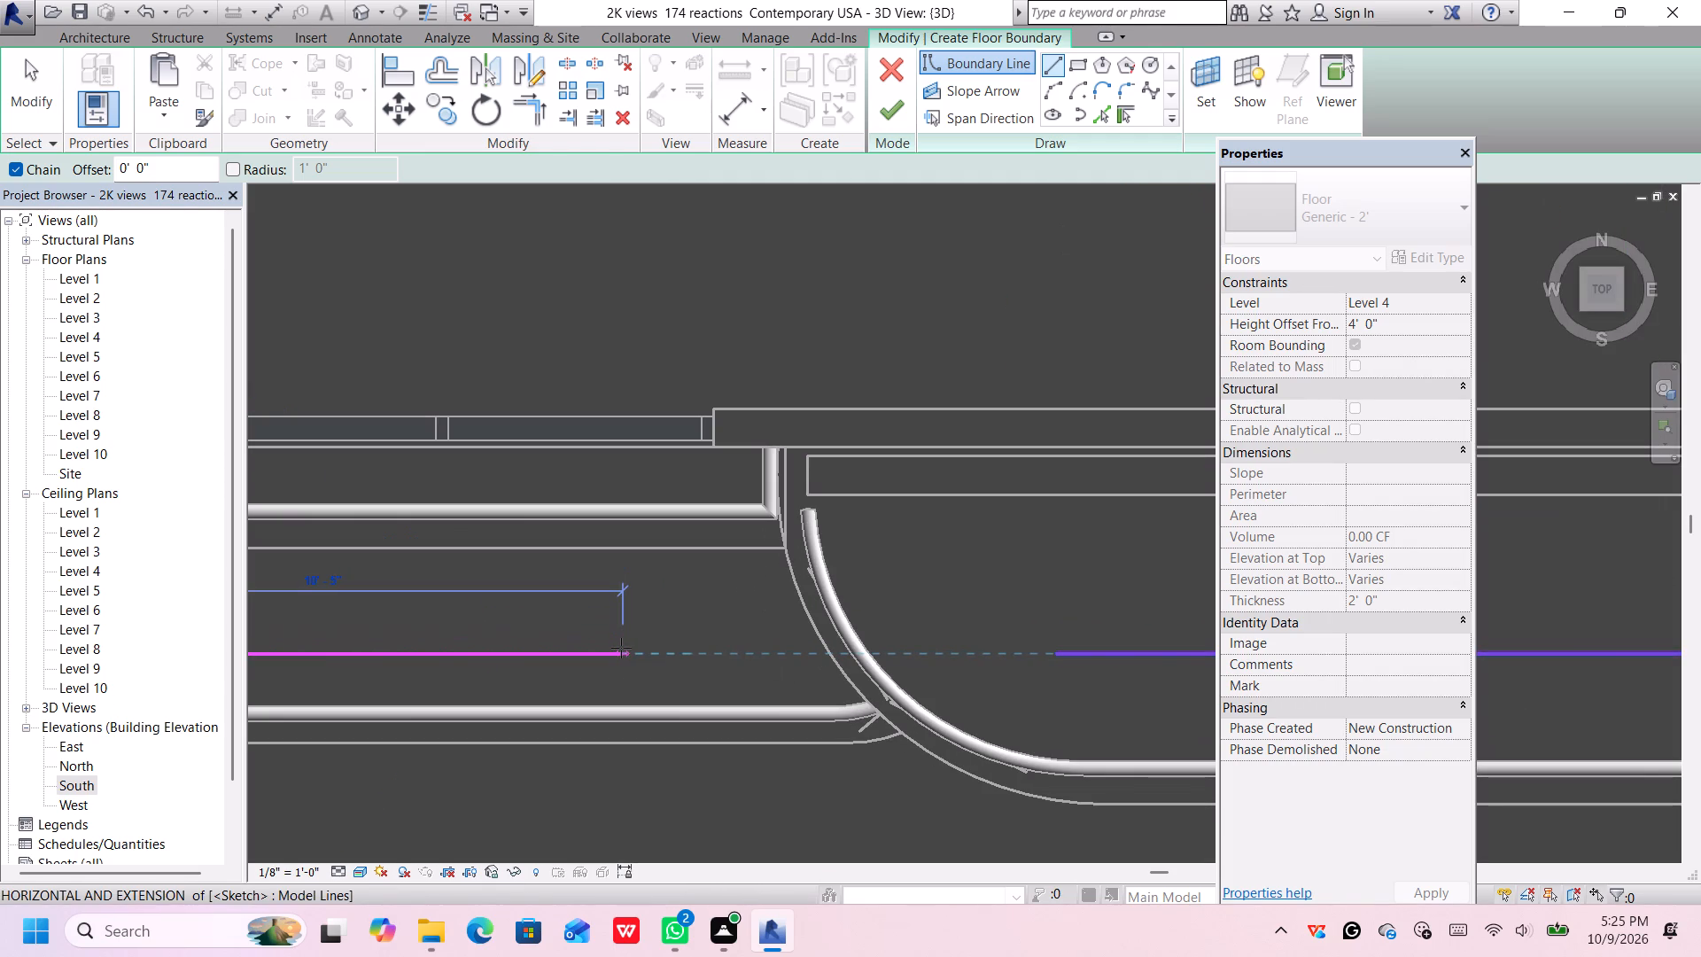
pyautogui.click(621, 648)
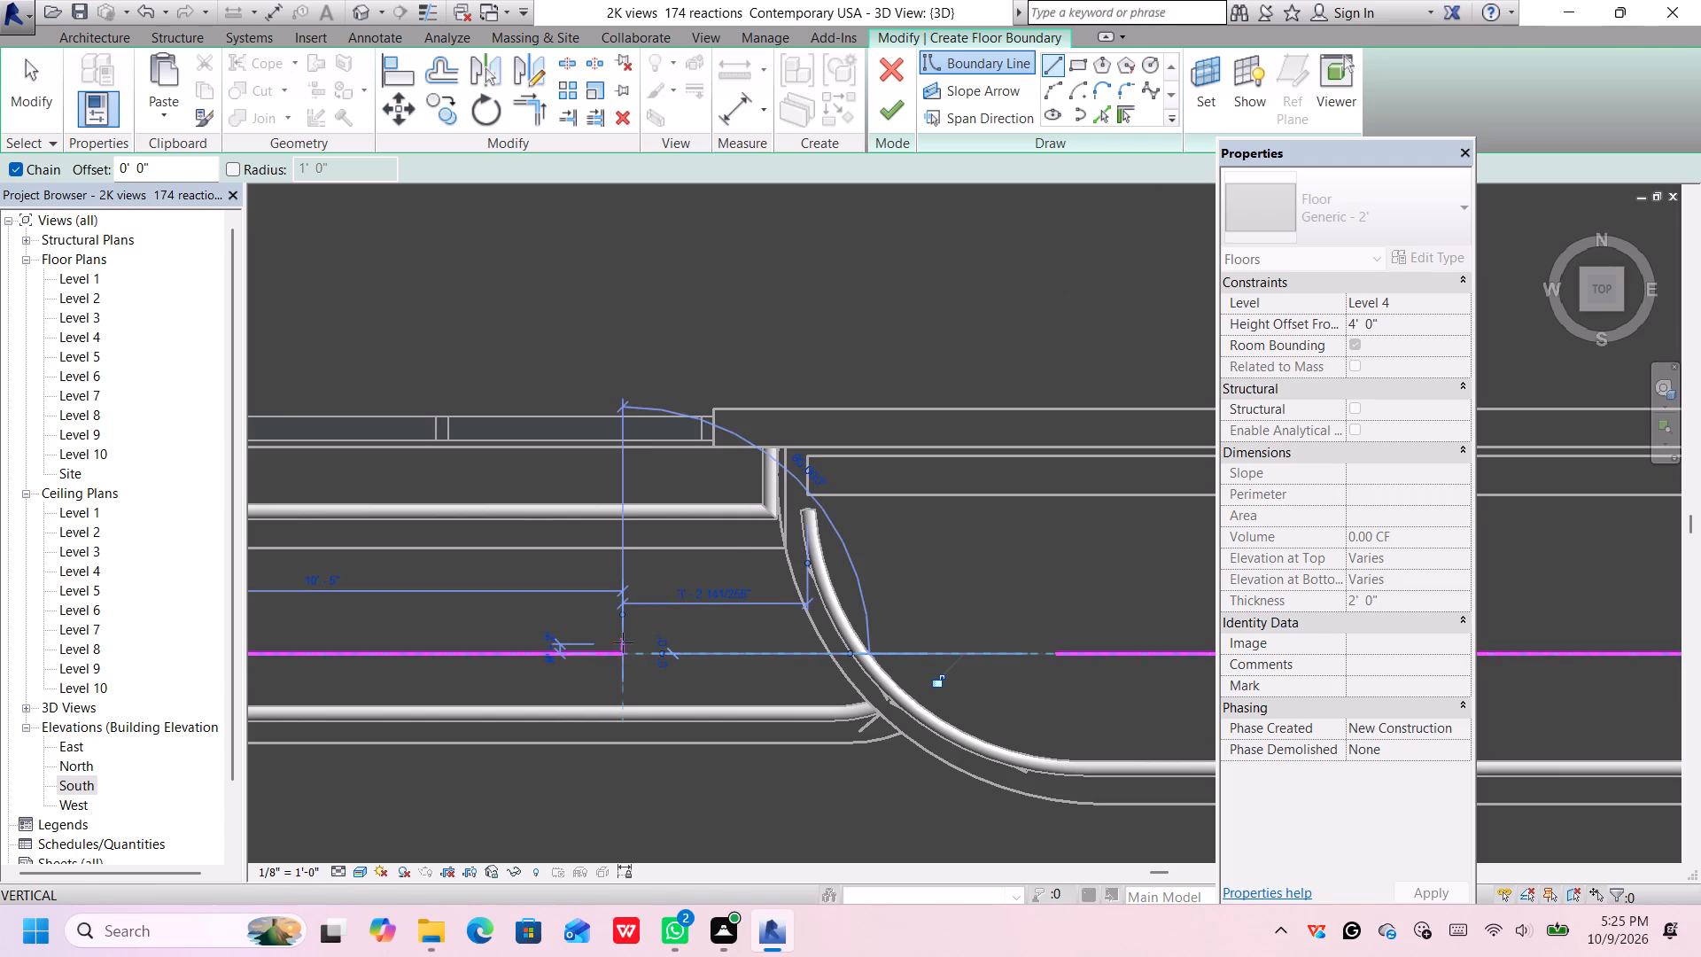
# Shorten the south terrace boundary line from its west end to the wall strip's east end, about 6' 5 1/2" long.
pyautogui.press('Escape')
pyautogui.scroll(-5, 802, 696)
pyautogui.scroll(1, 922, 727)
pyautogui.scroll(-3, 922, 727)
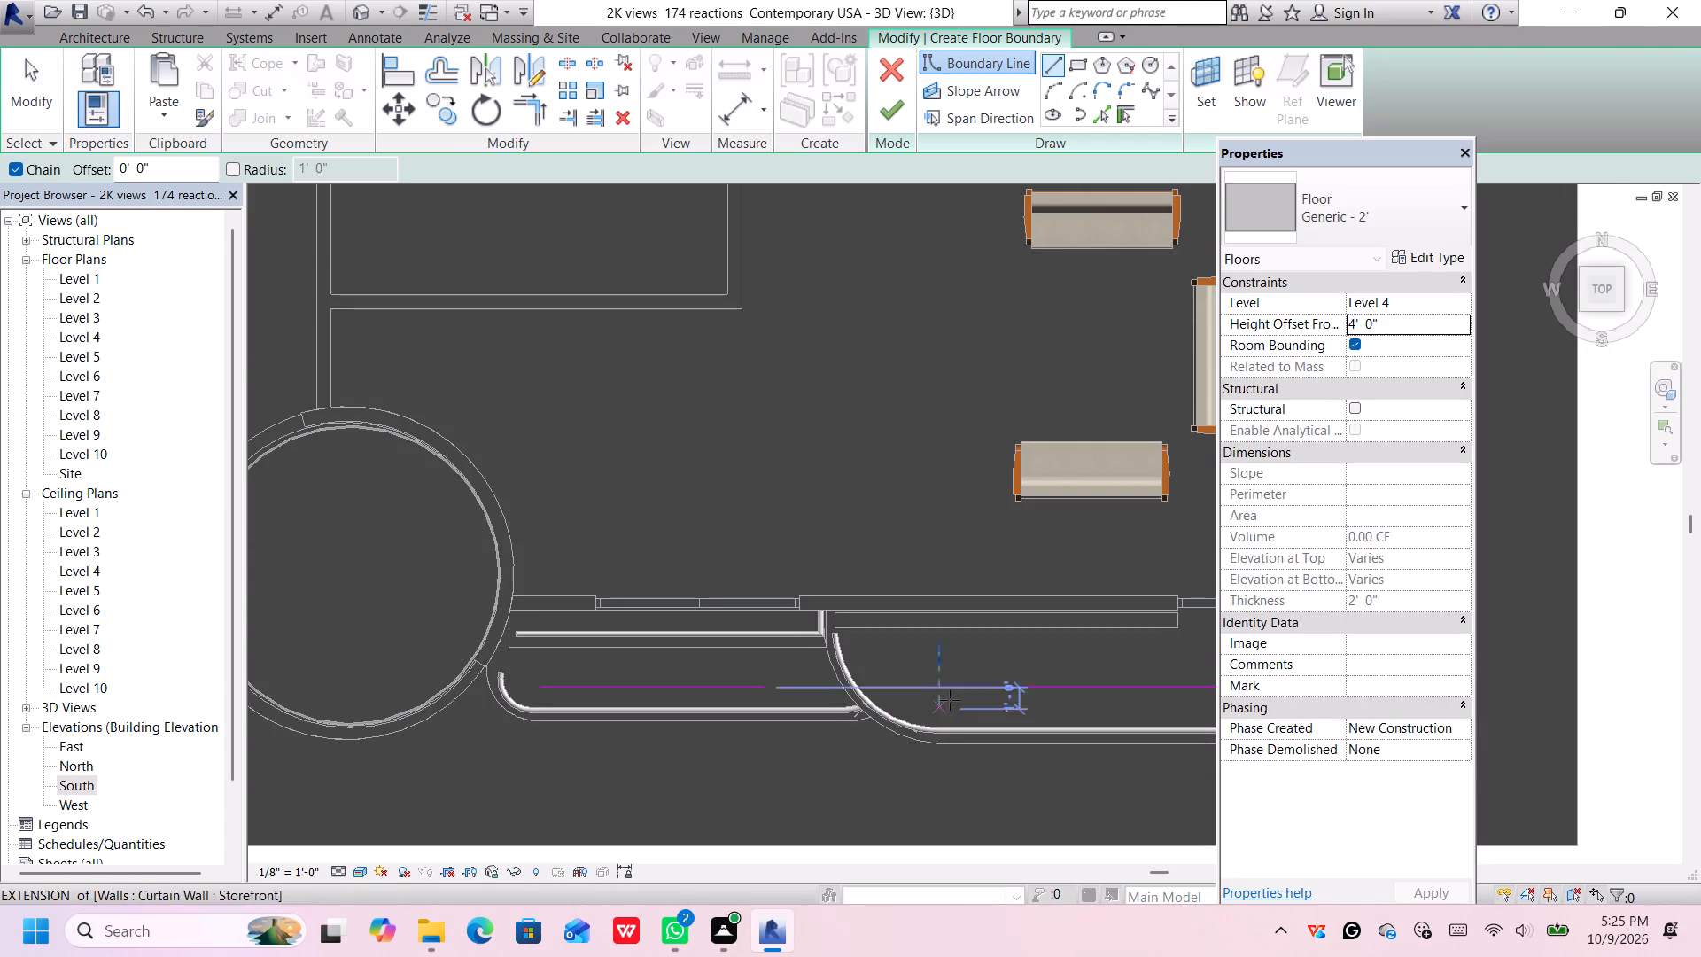
pyautogui.moveTo(950, 700); pyautogui.dragTo(780, 700, button='middle')
pyautogui.scroll(-2, 787, 697)
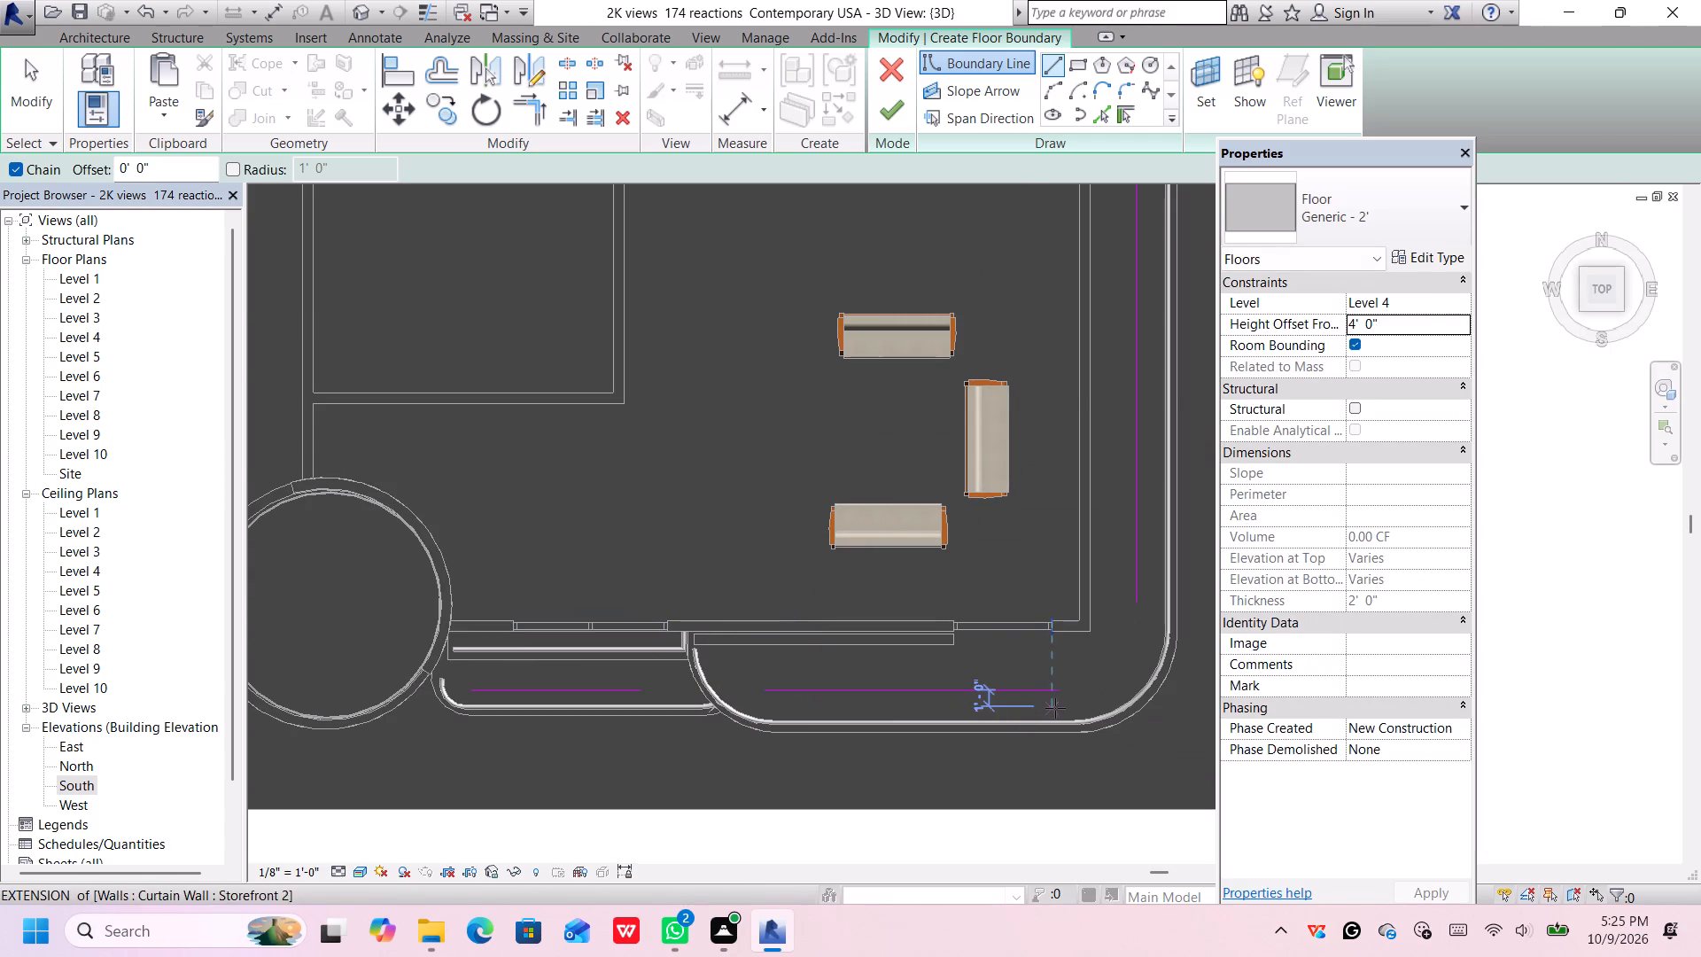
pyautogui.moveTo(1057, 709); pyautogui.dragTo(1024, 665, button='middle')
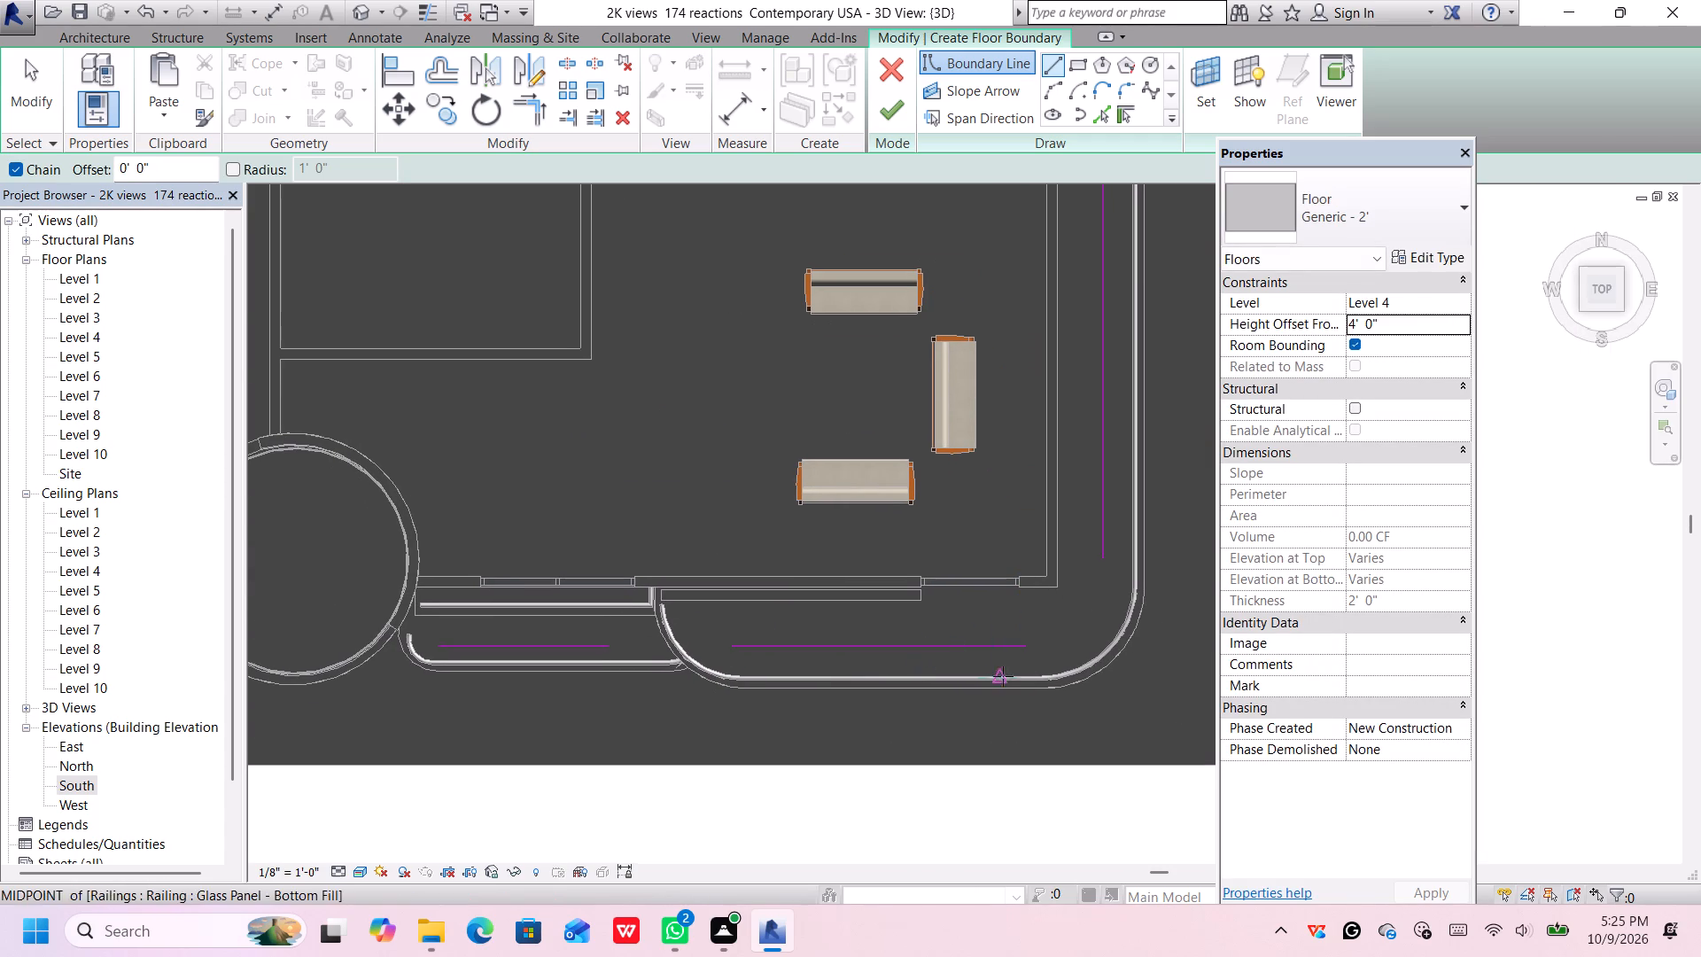
pyautogui.press('Escape')
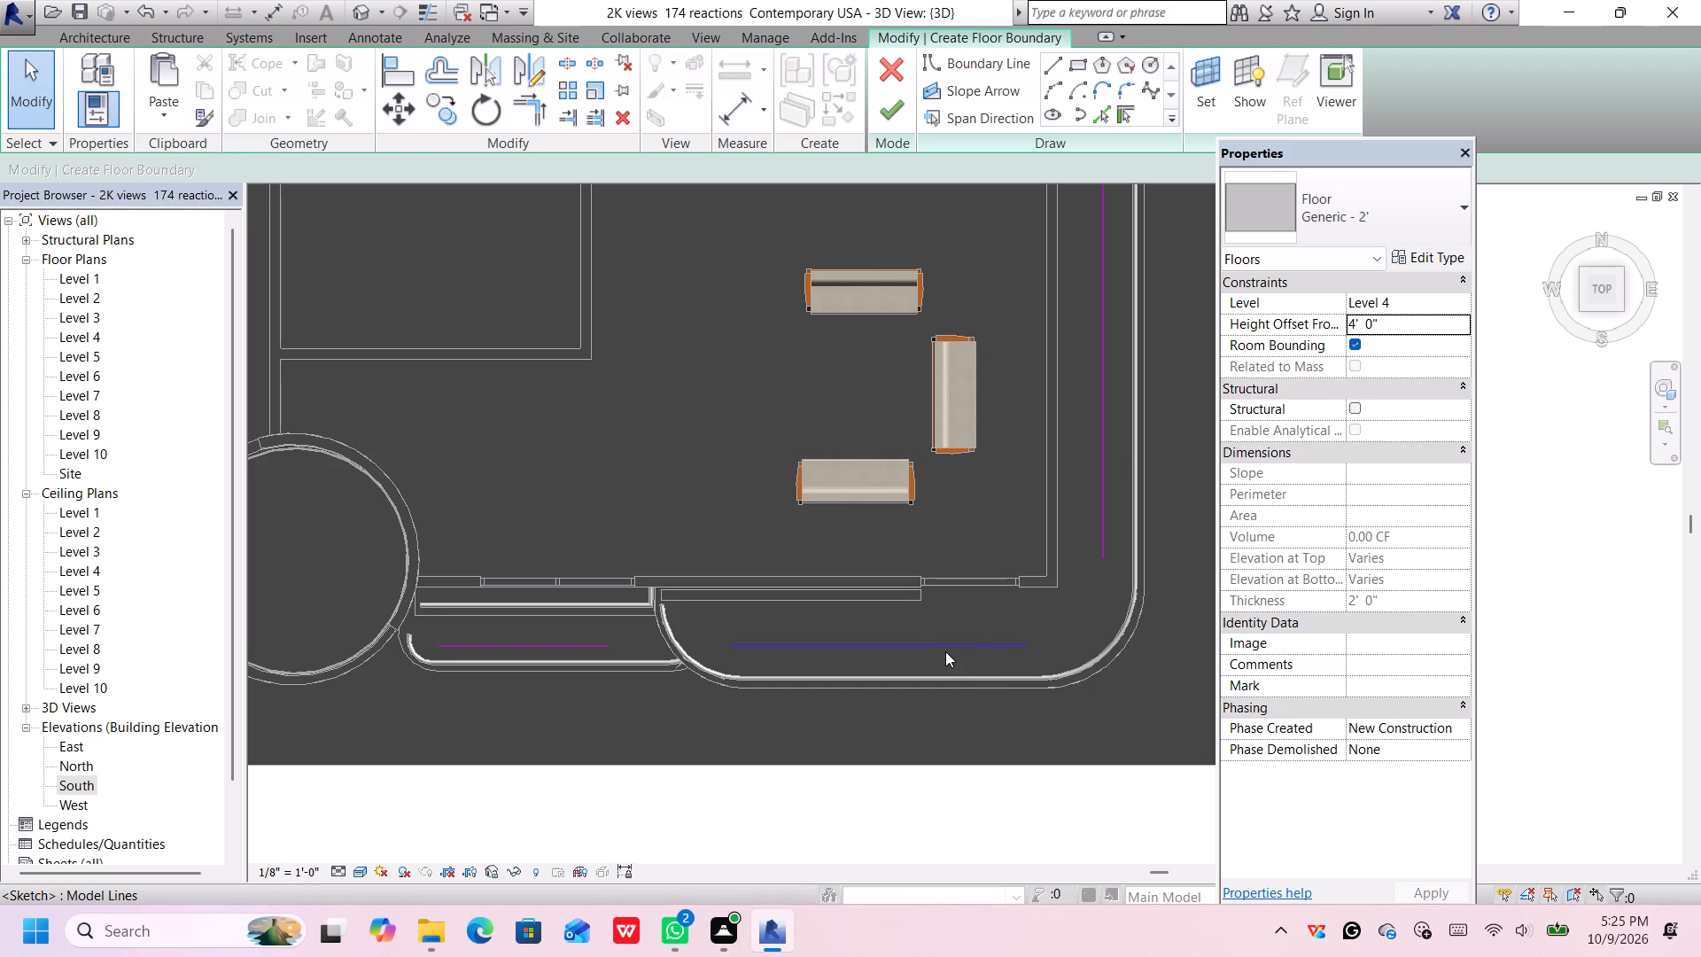
pyautogui.click(758, 642)
pyautogui.scroll(5, 733, 662)
pyautogui.click(729, 627)
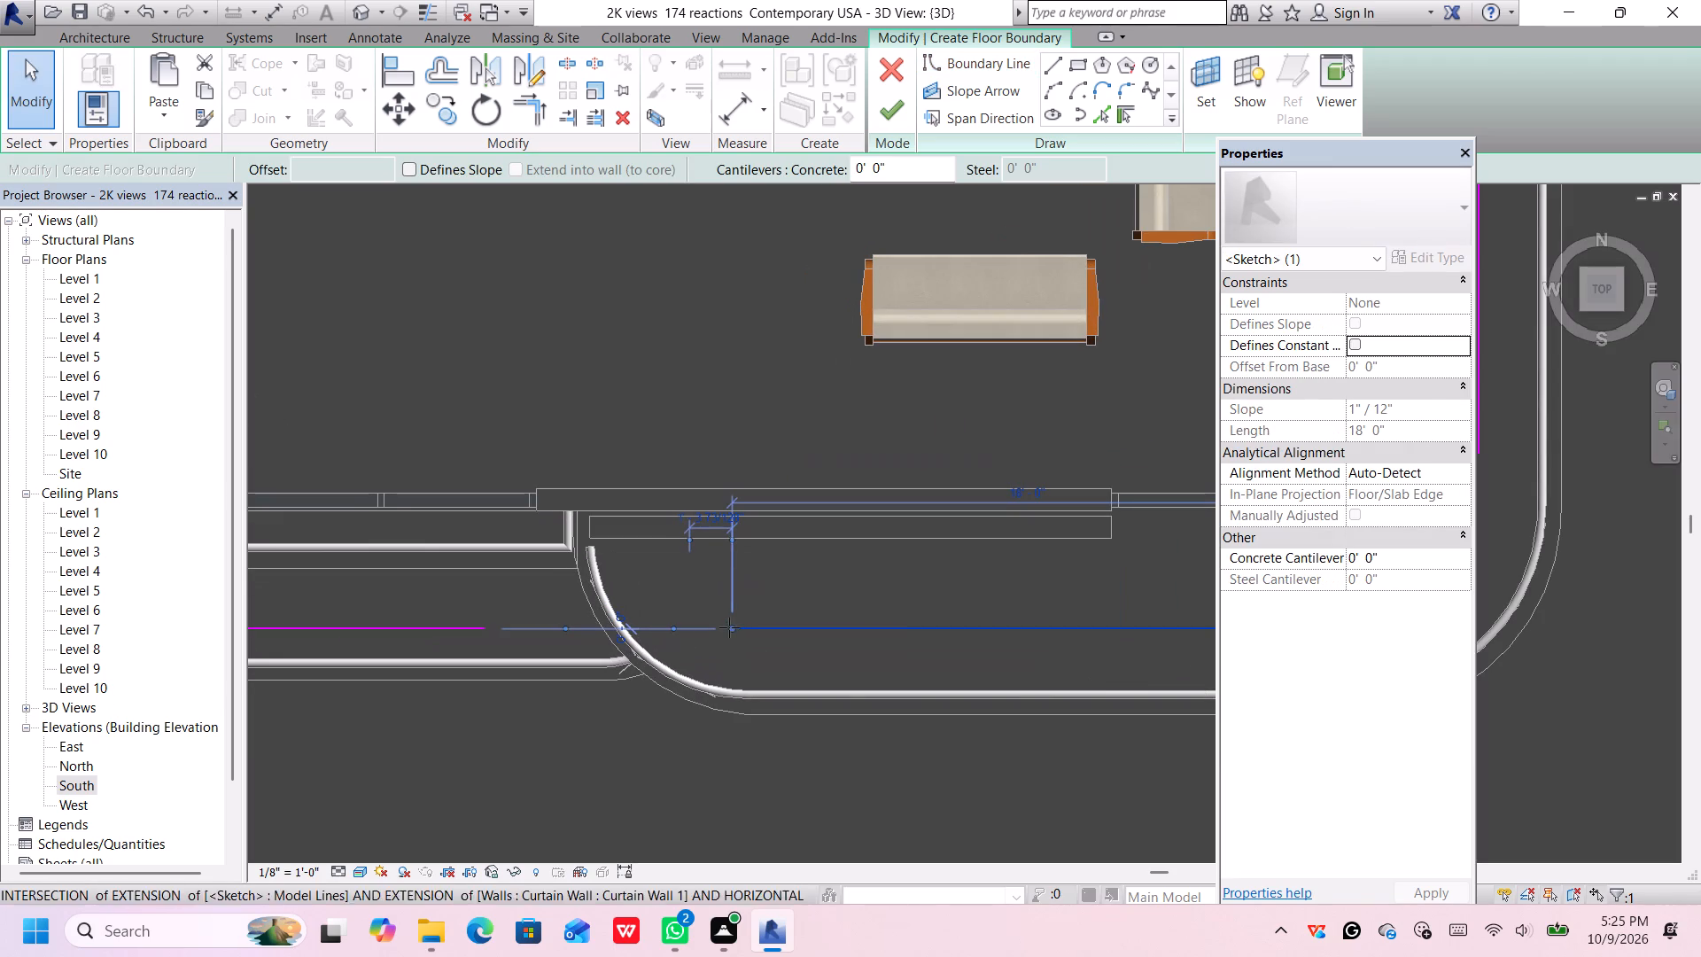
pyautogui.scroll(-4, 1057, 622)
pyautogui.moveTo(1052, 624); pyautogui.dragTo(750, 617, button='middle')
pyautogui.scroll(2, 750, 617)
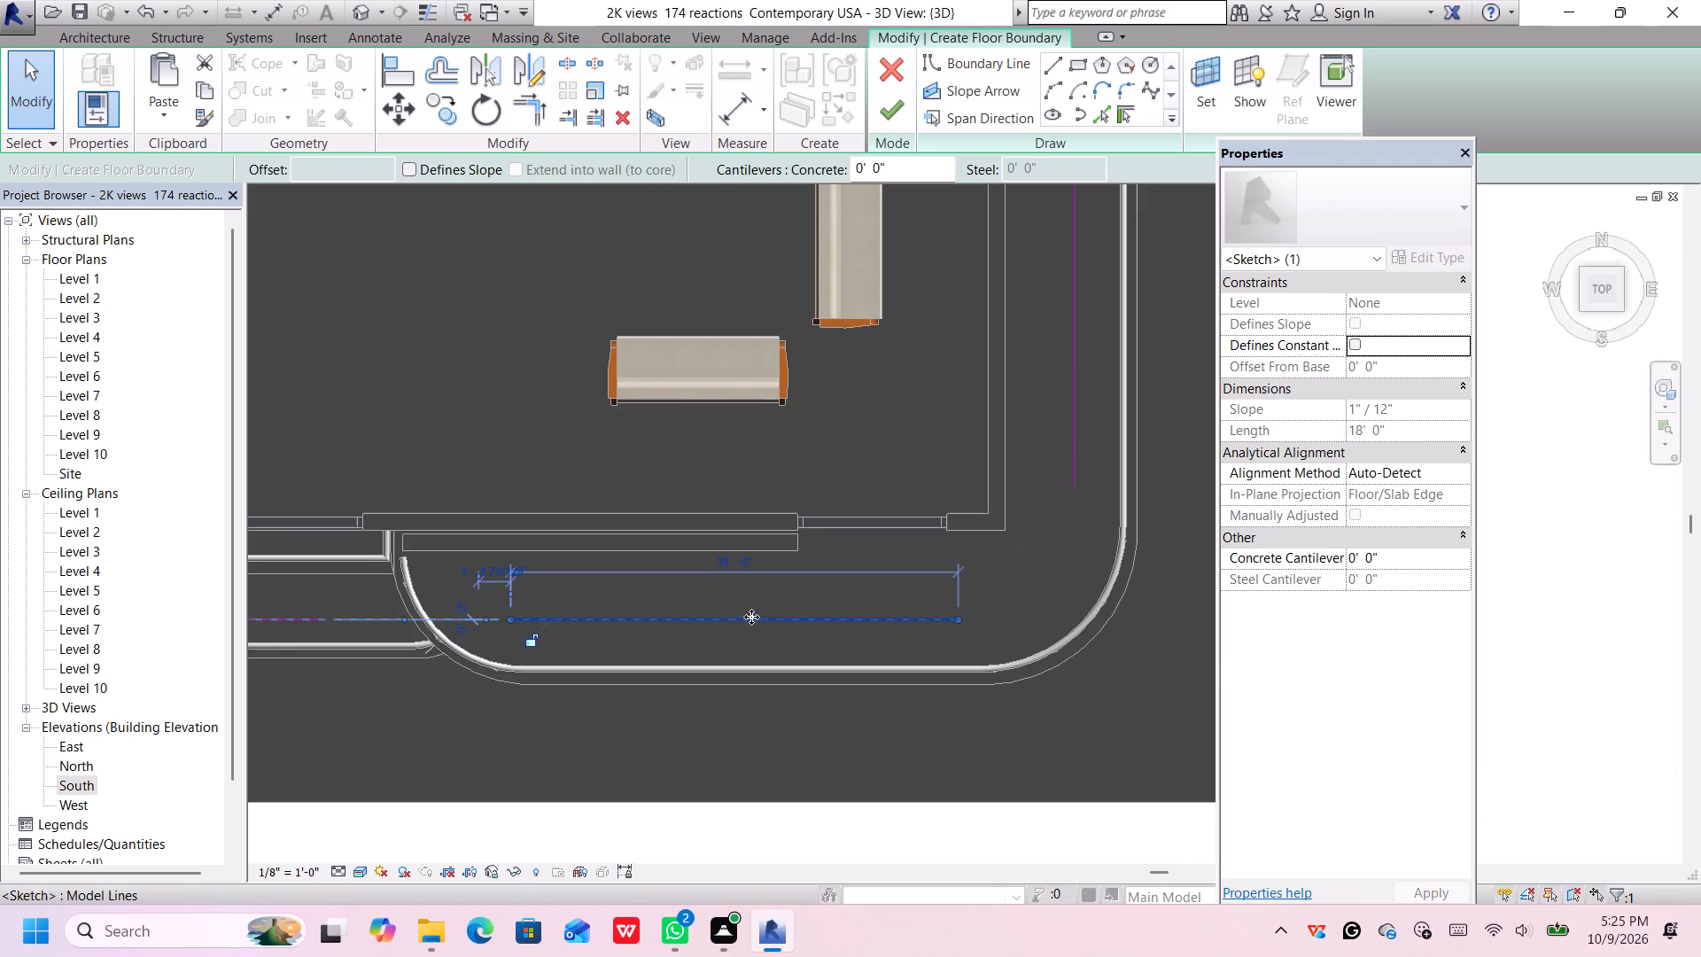
pyautogui.moveTo(511, 618); pyautogui.dragTo(736, 627)
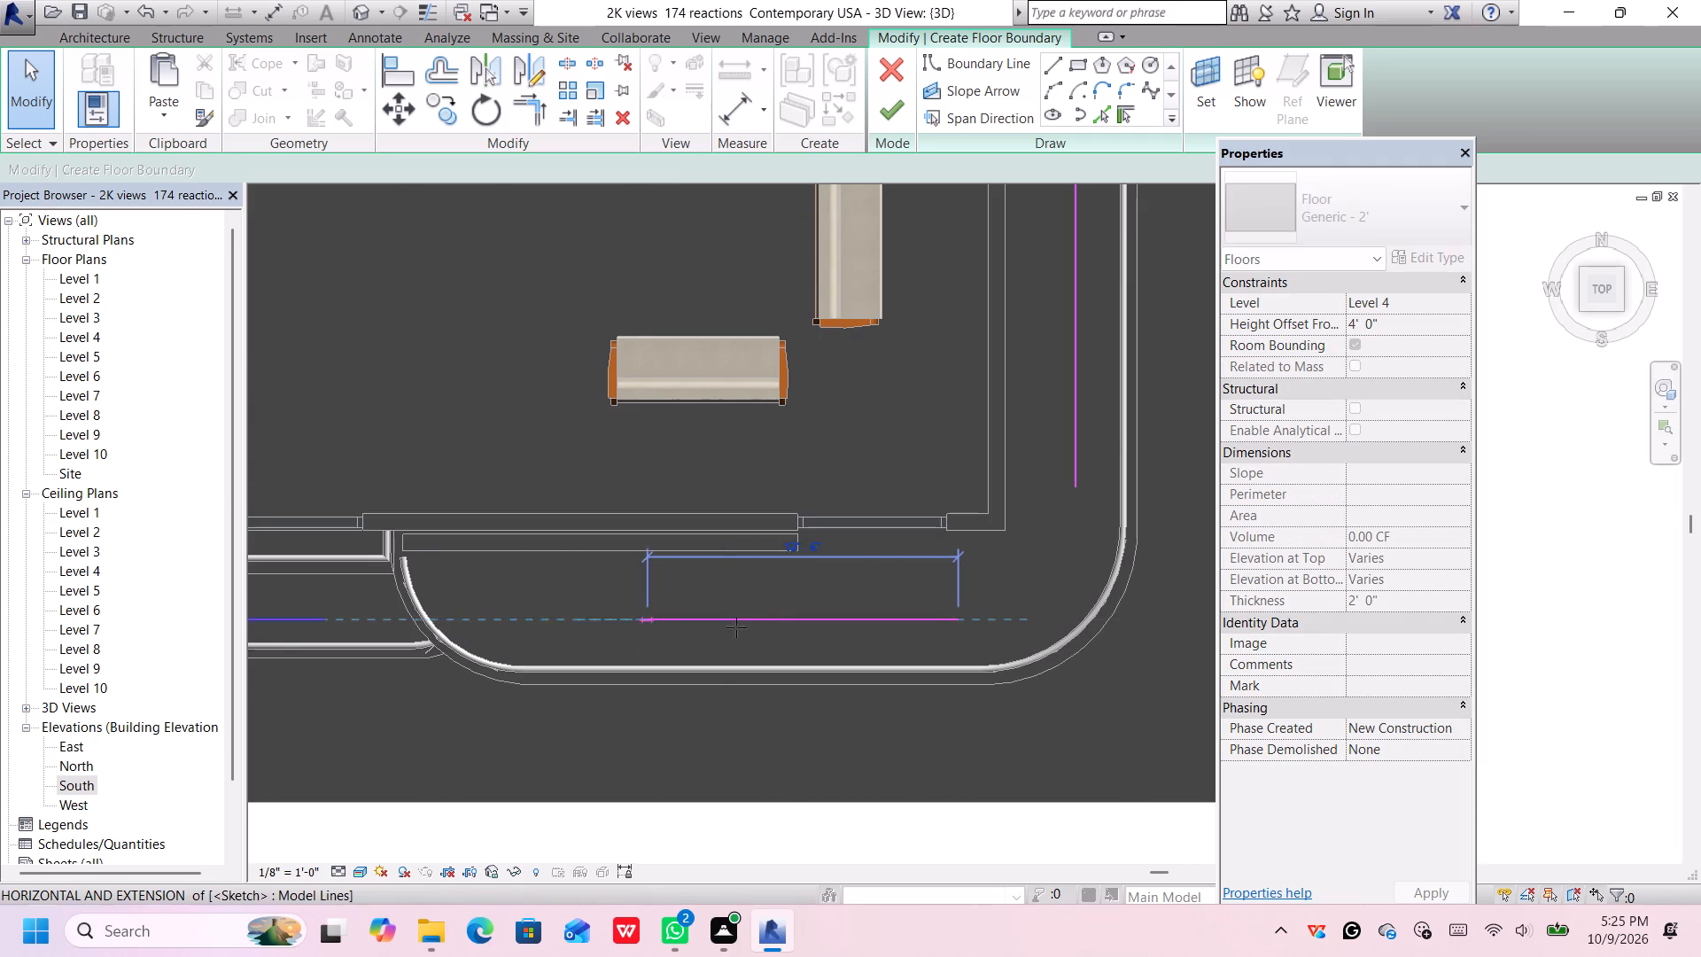
pyautogui.moveTo(736, 627); pyautogui.dragTo(819, 587)
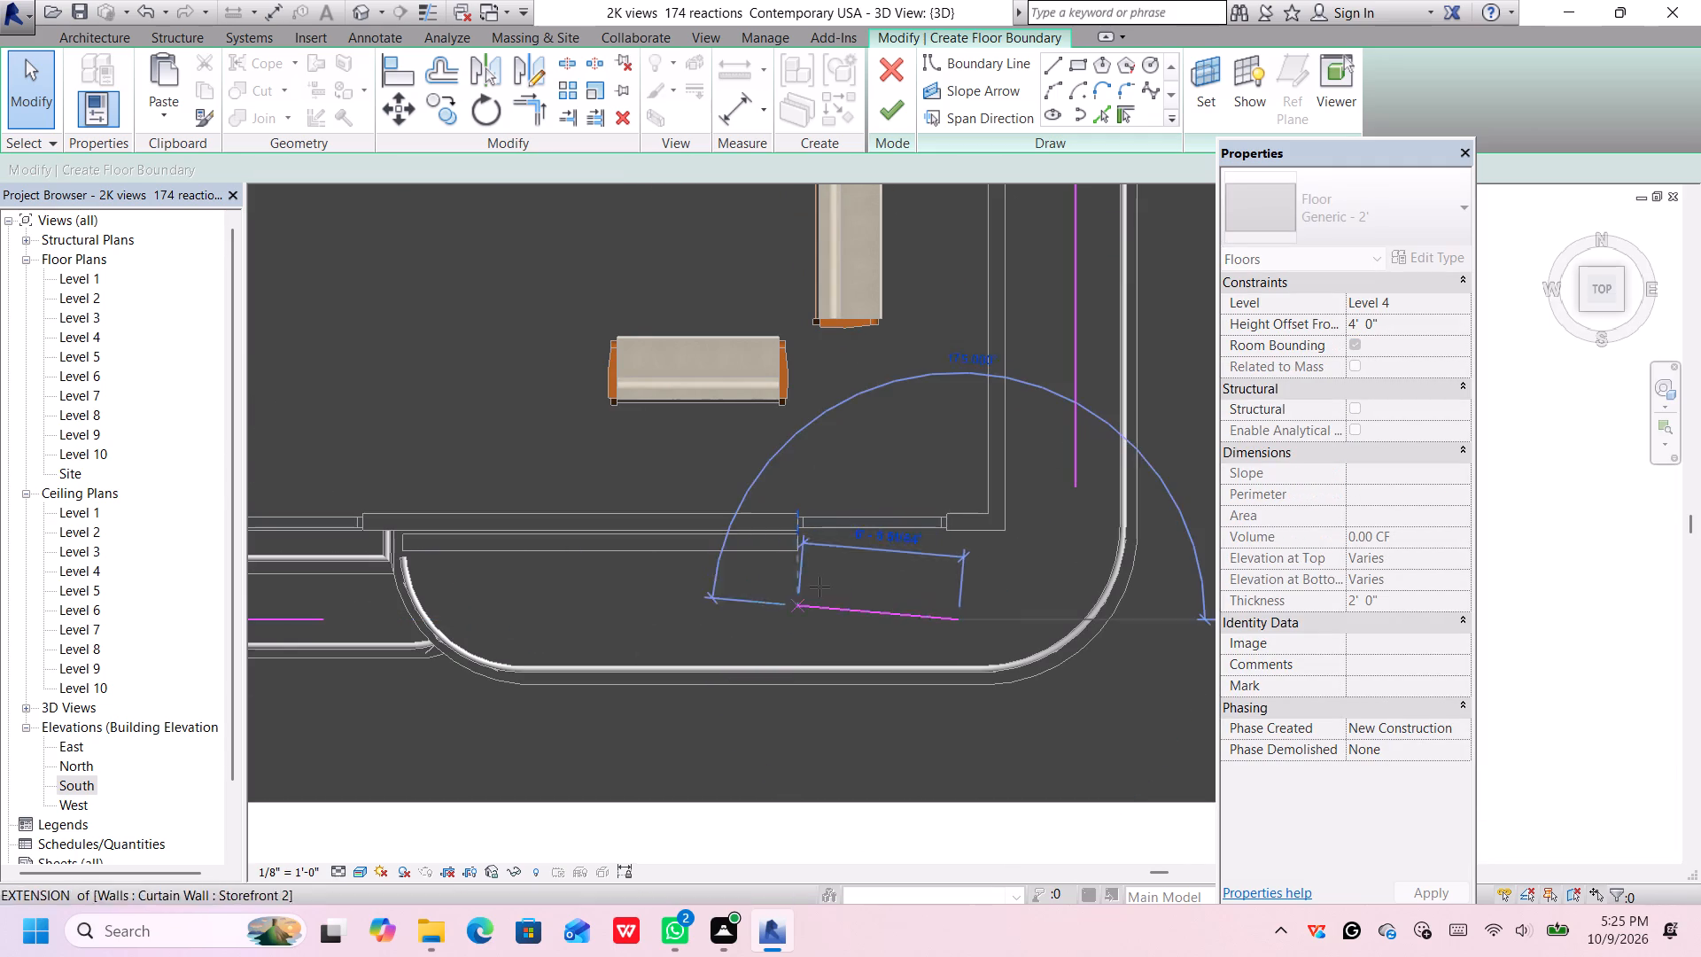
pyautogui.moveTo(819, 587); pyautogui.dragTo(786, 611)
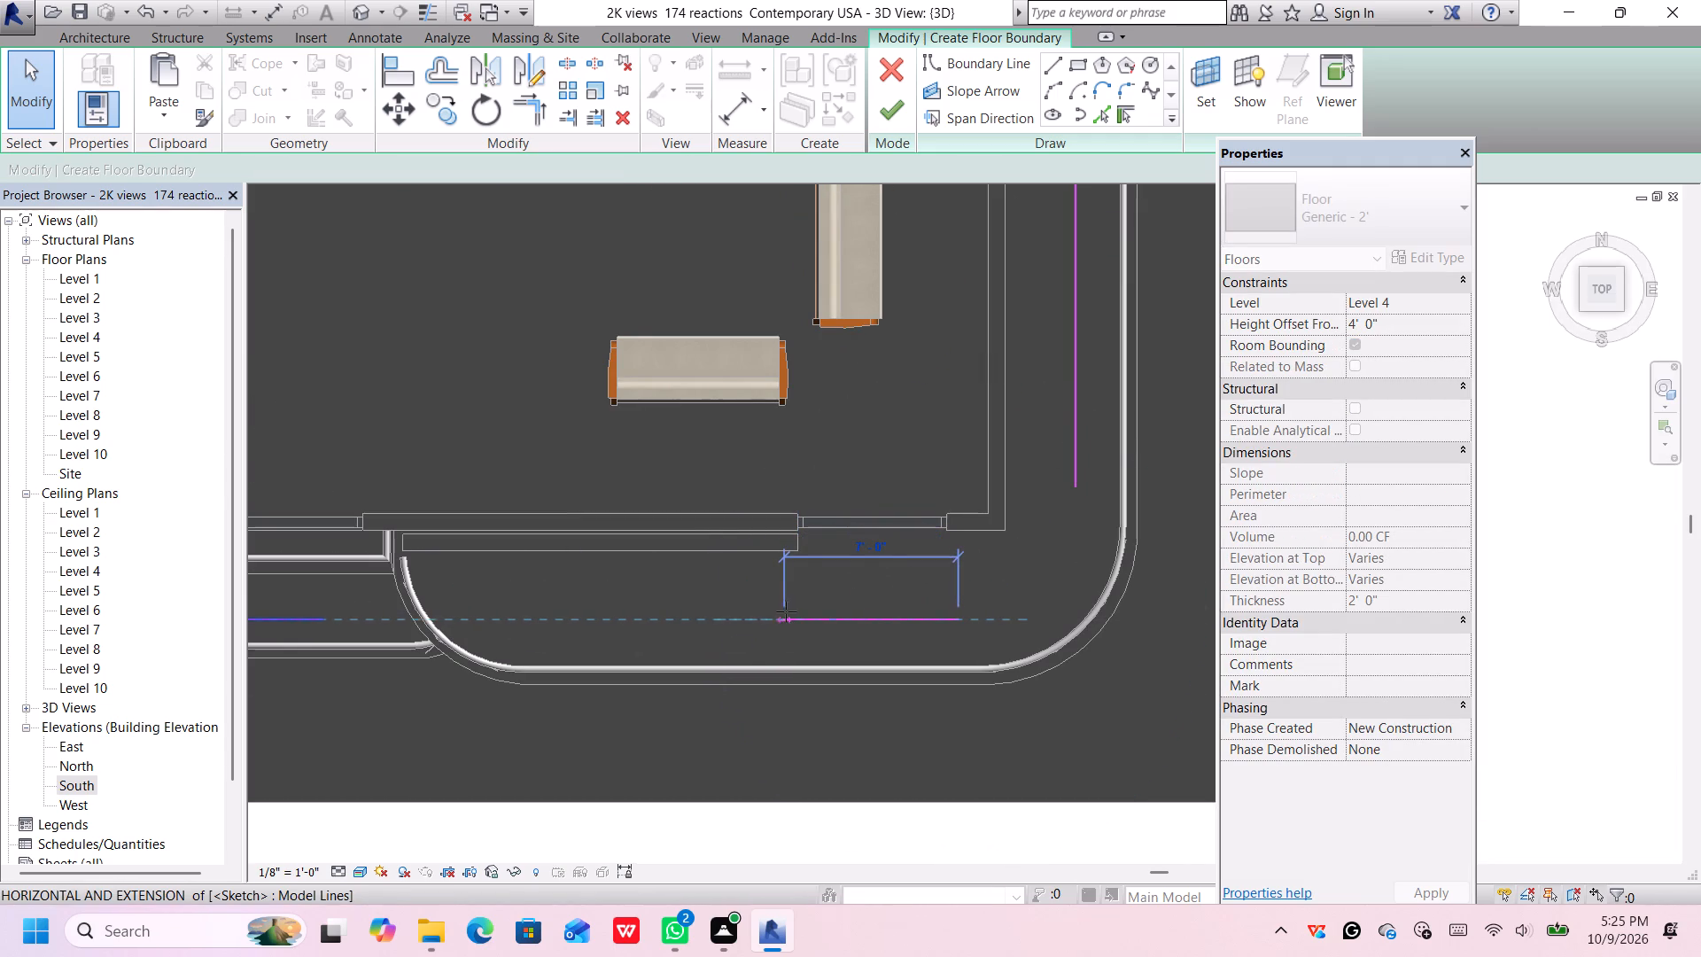
pyautogui.moveTo(786, 611); pyautogui.dragTo(798, 604)
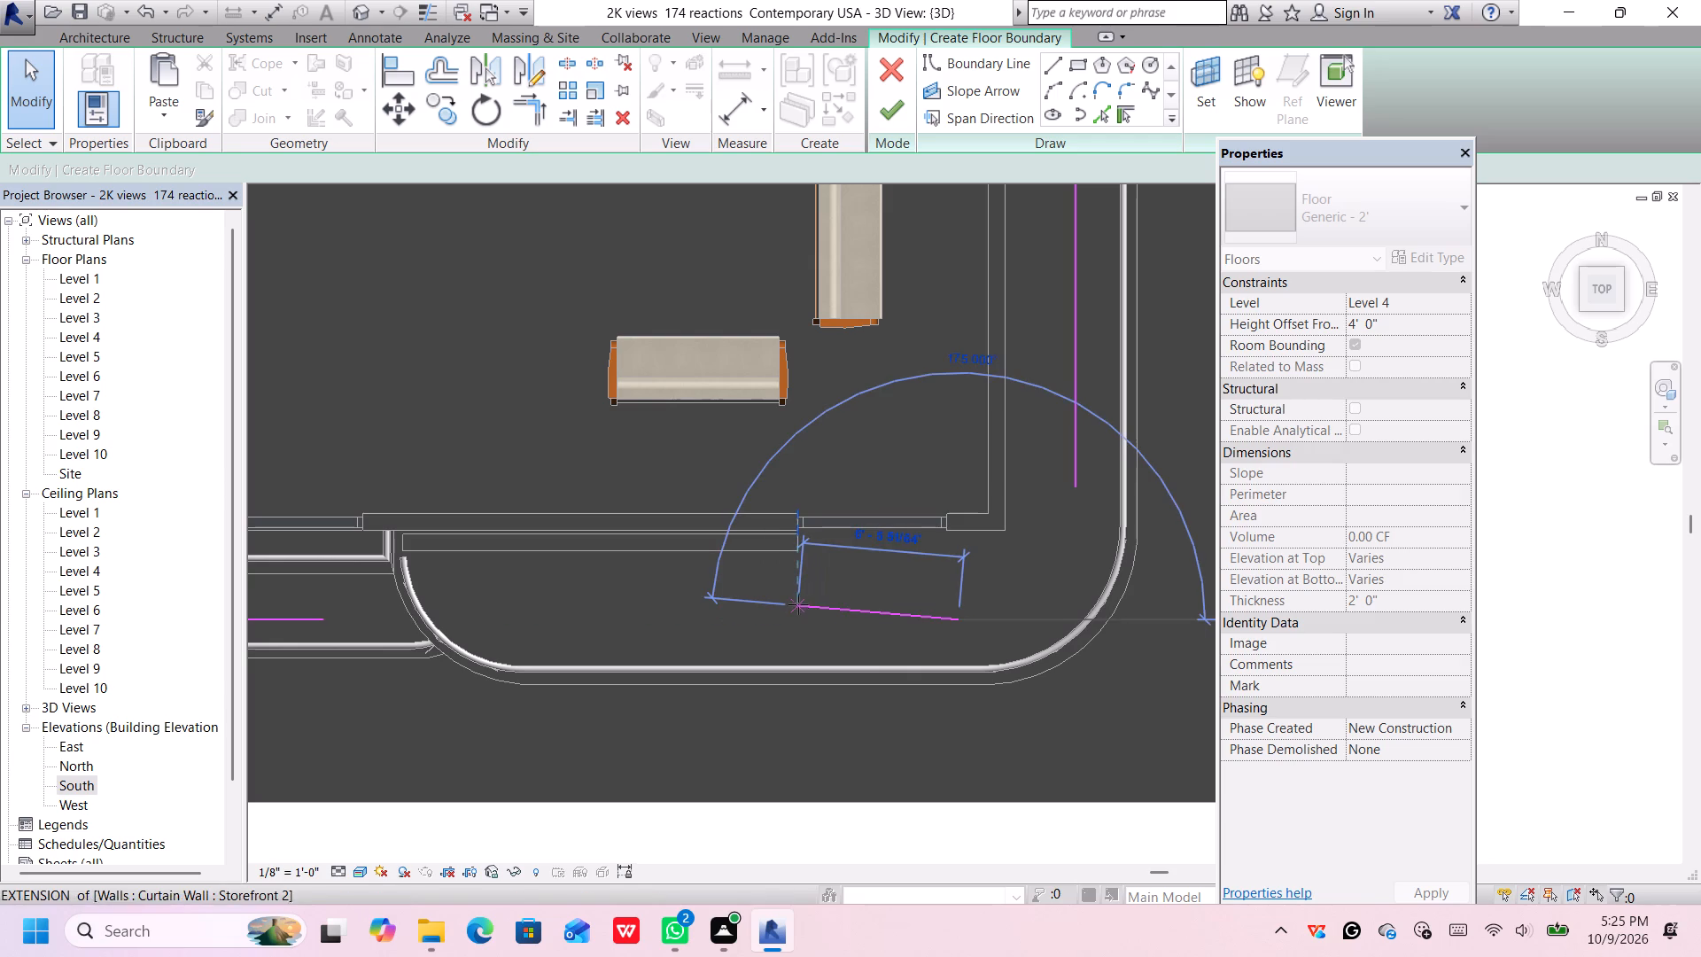
pyautogui.moveTo(798, 604); pyautogui.dragTo(798, 618)
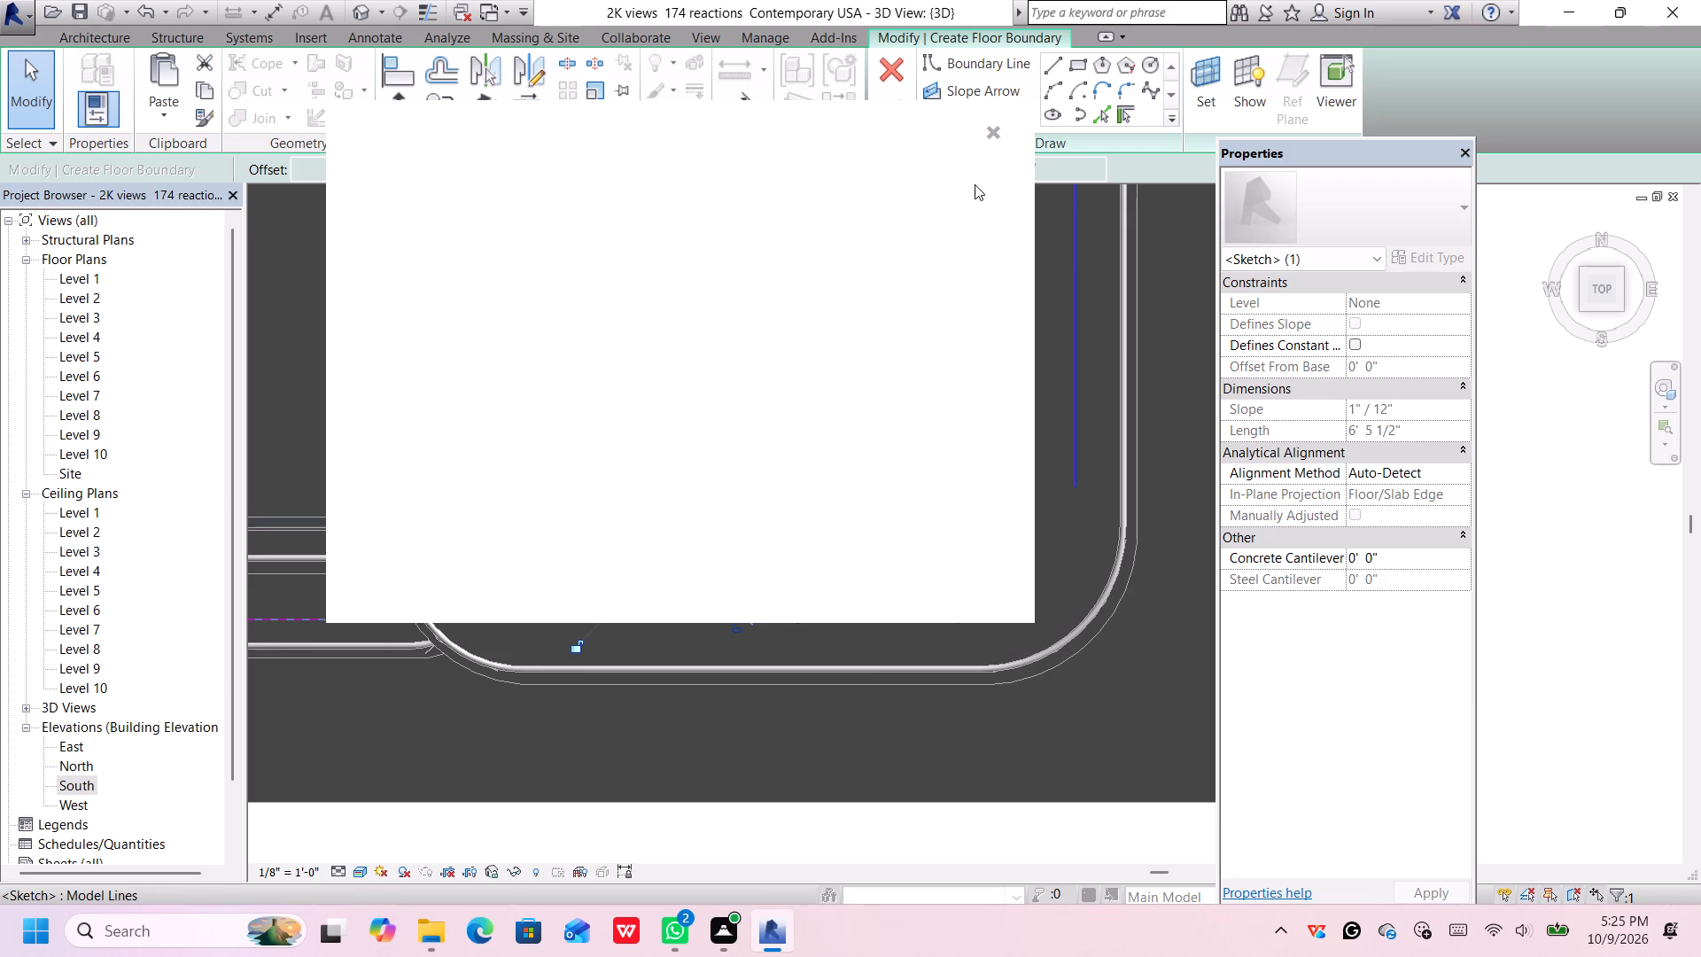
pyautogui.click(994, 133)
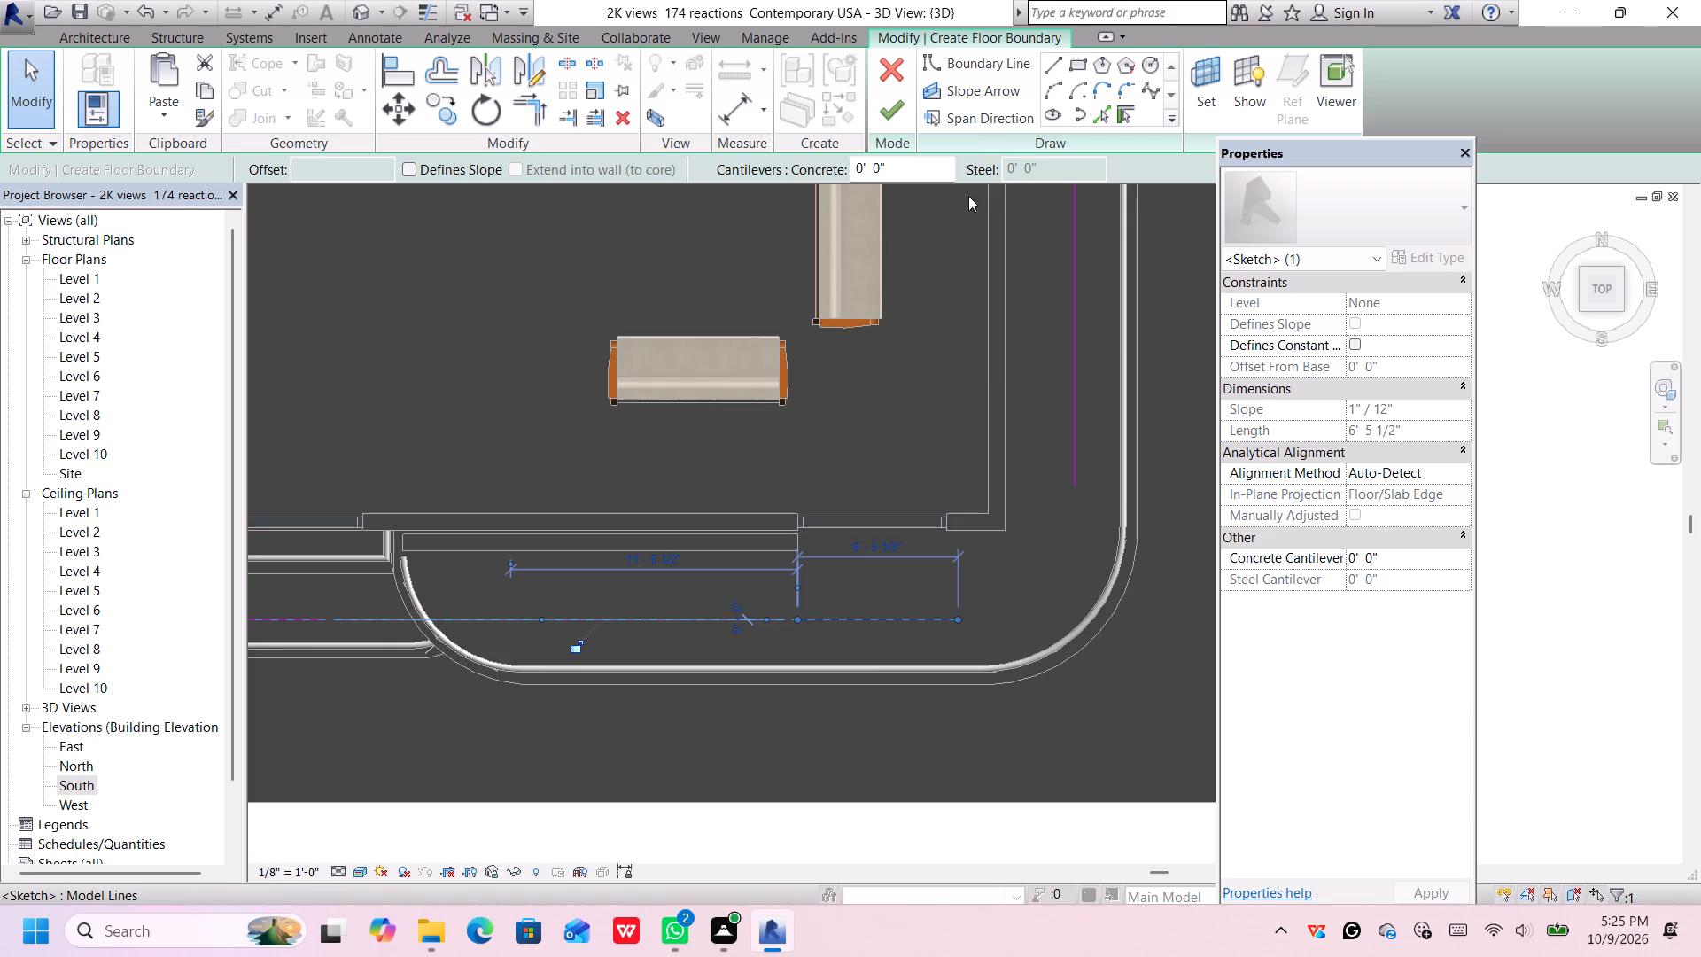
# Shorten the south terrace boundary line further from its west end to about 4' 10", keeping it horizontal.
pyautogui.scroll(1, 782, 627)
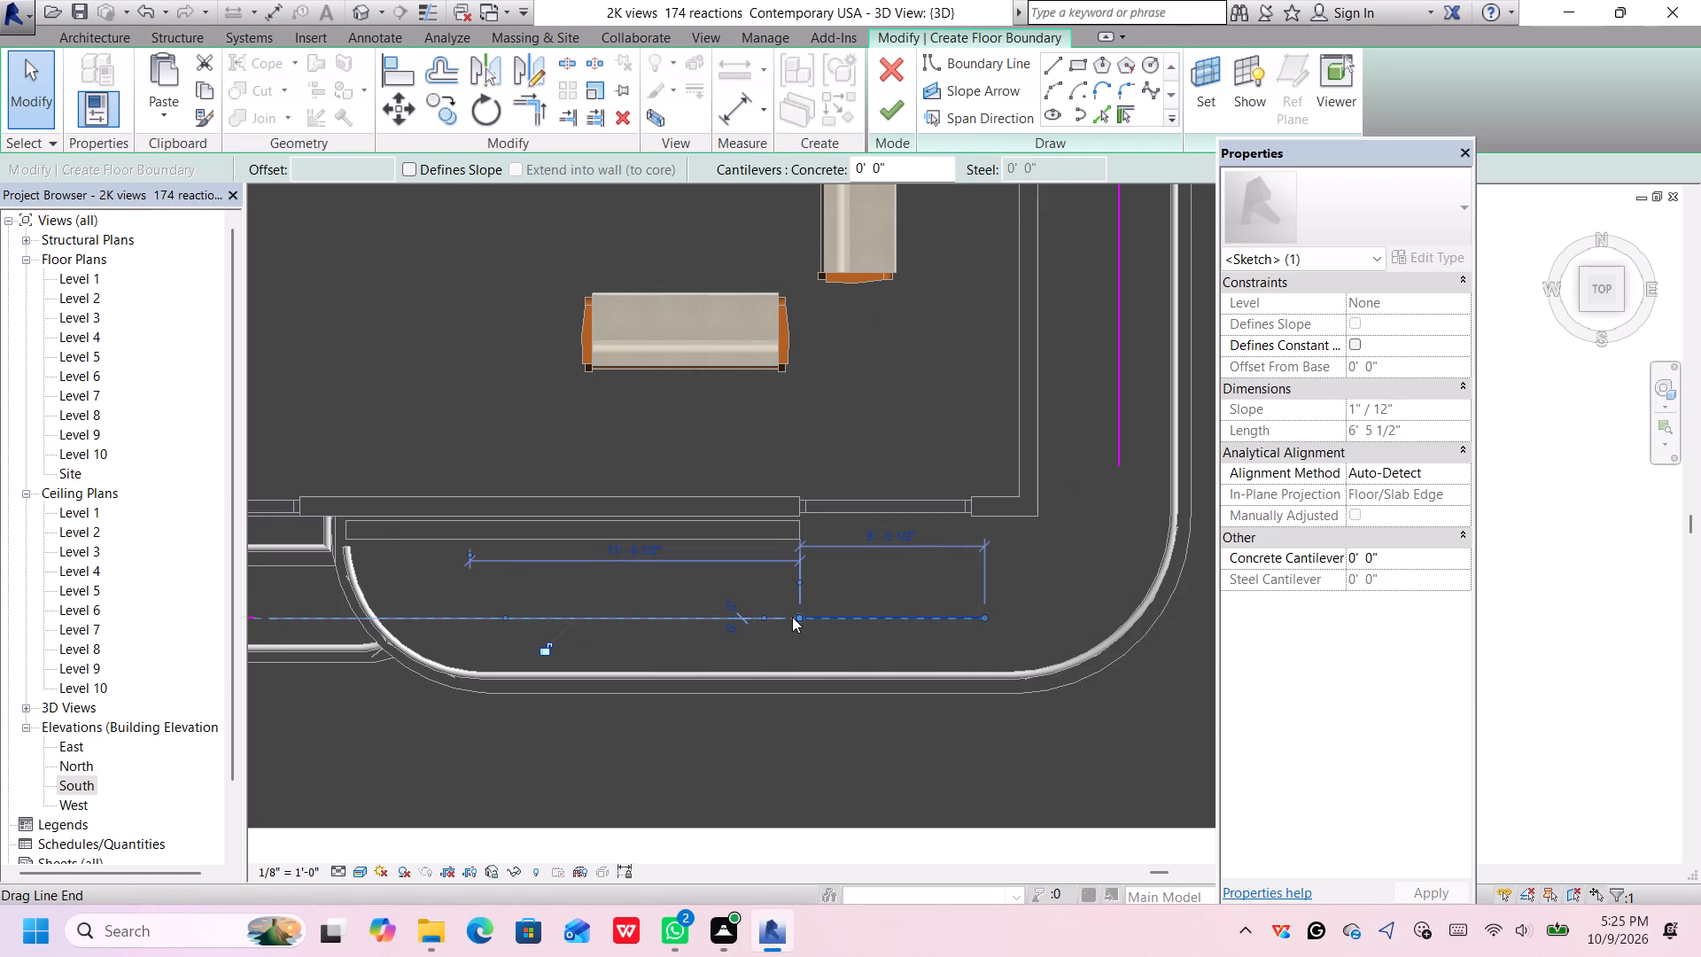
pyautogui.moveTo(796, 620); pyautogui.dragTo(742, 576, button='middle')
pyautogui.scroll(3, 744, 576)
pyautogui.scroll(-1, 745, 576)
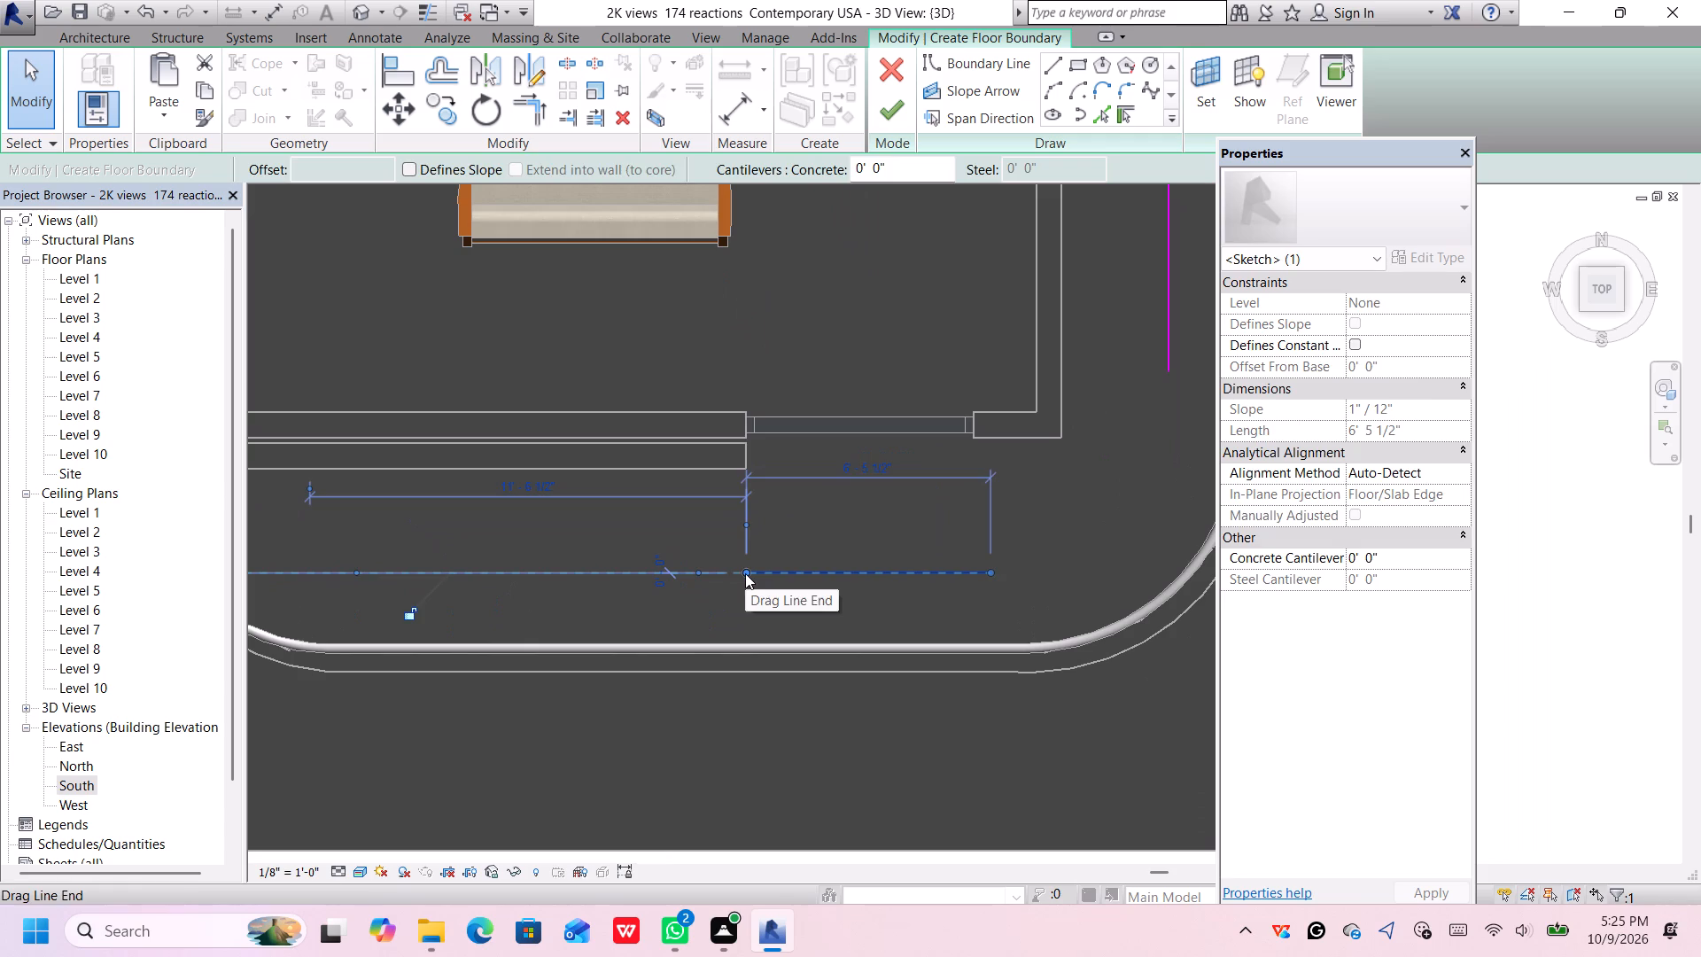
pyautogui.moveTo(745, 573); pyautogui.dragTo(773, 578)
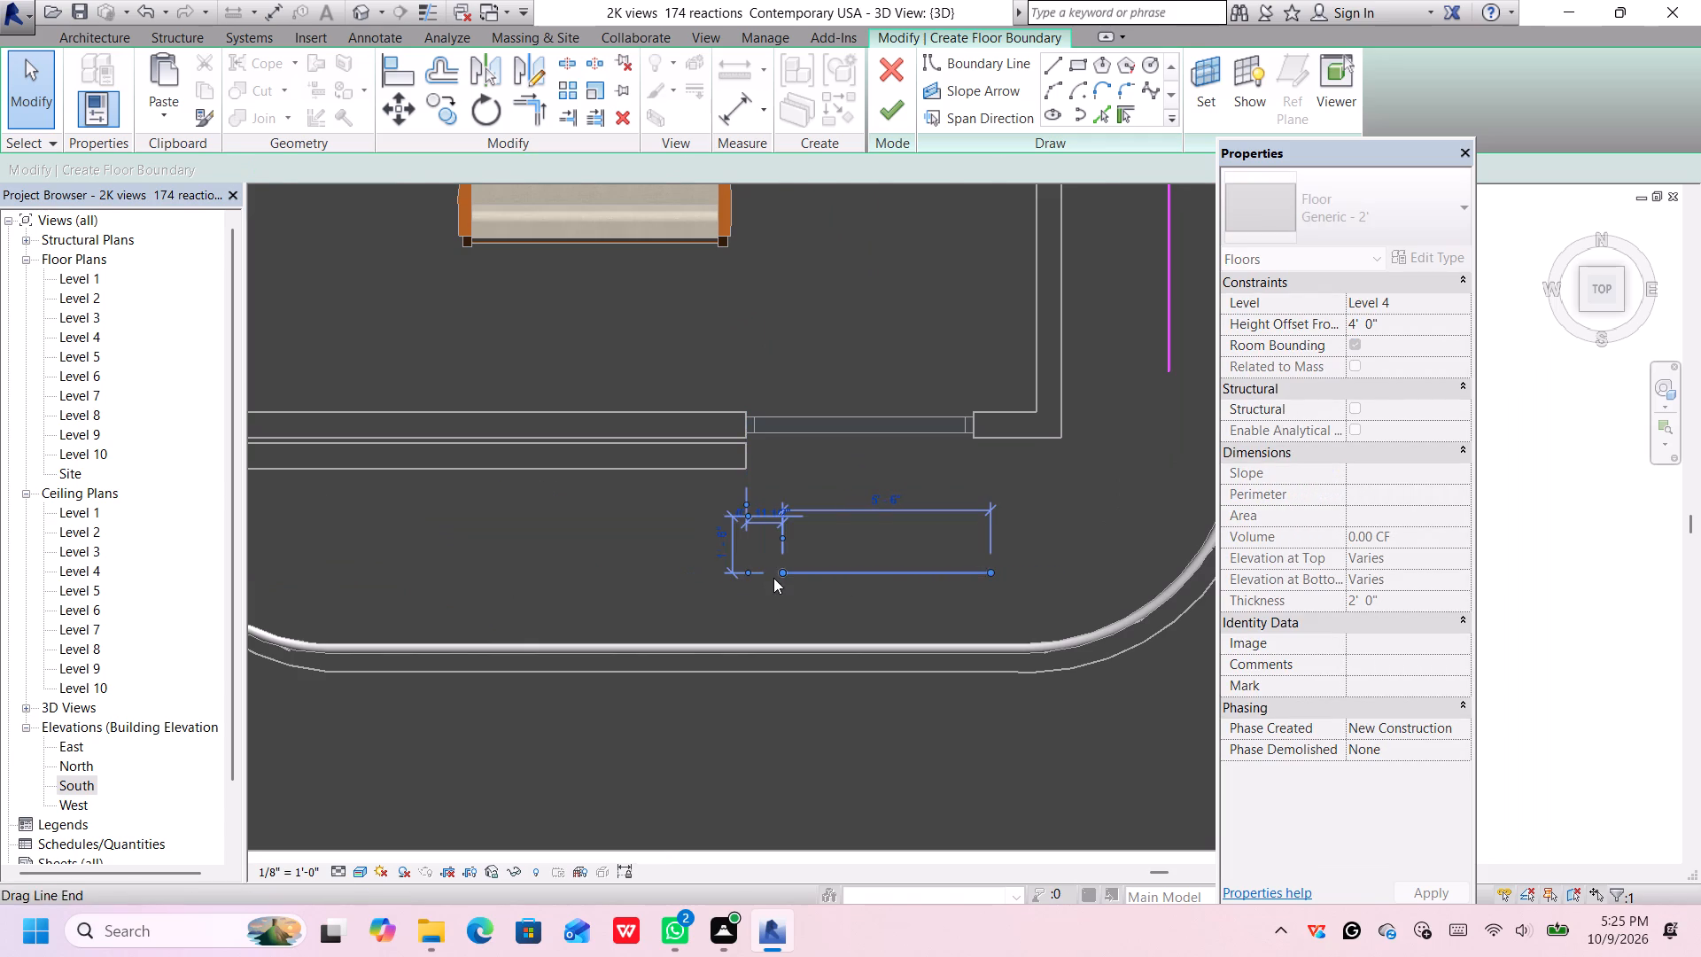
pyautogui.scroll(-3, 848, 547)
pyautogui.scroll(4, 821, 567)
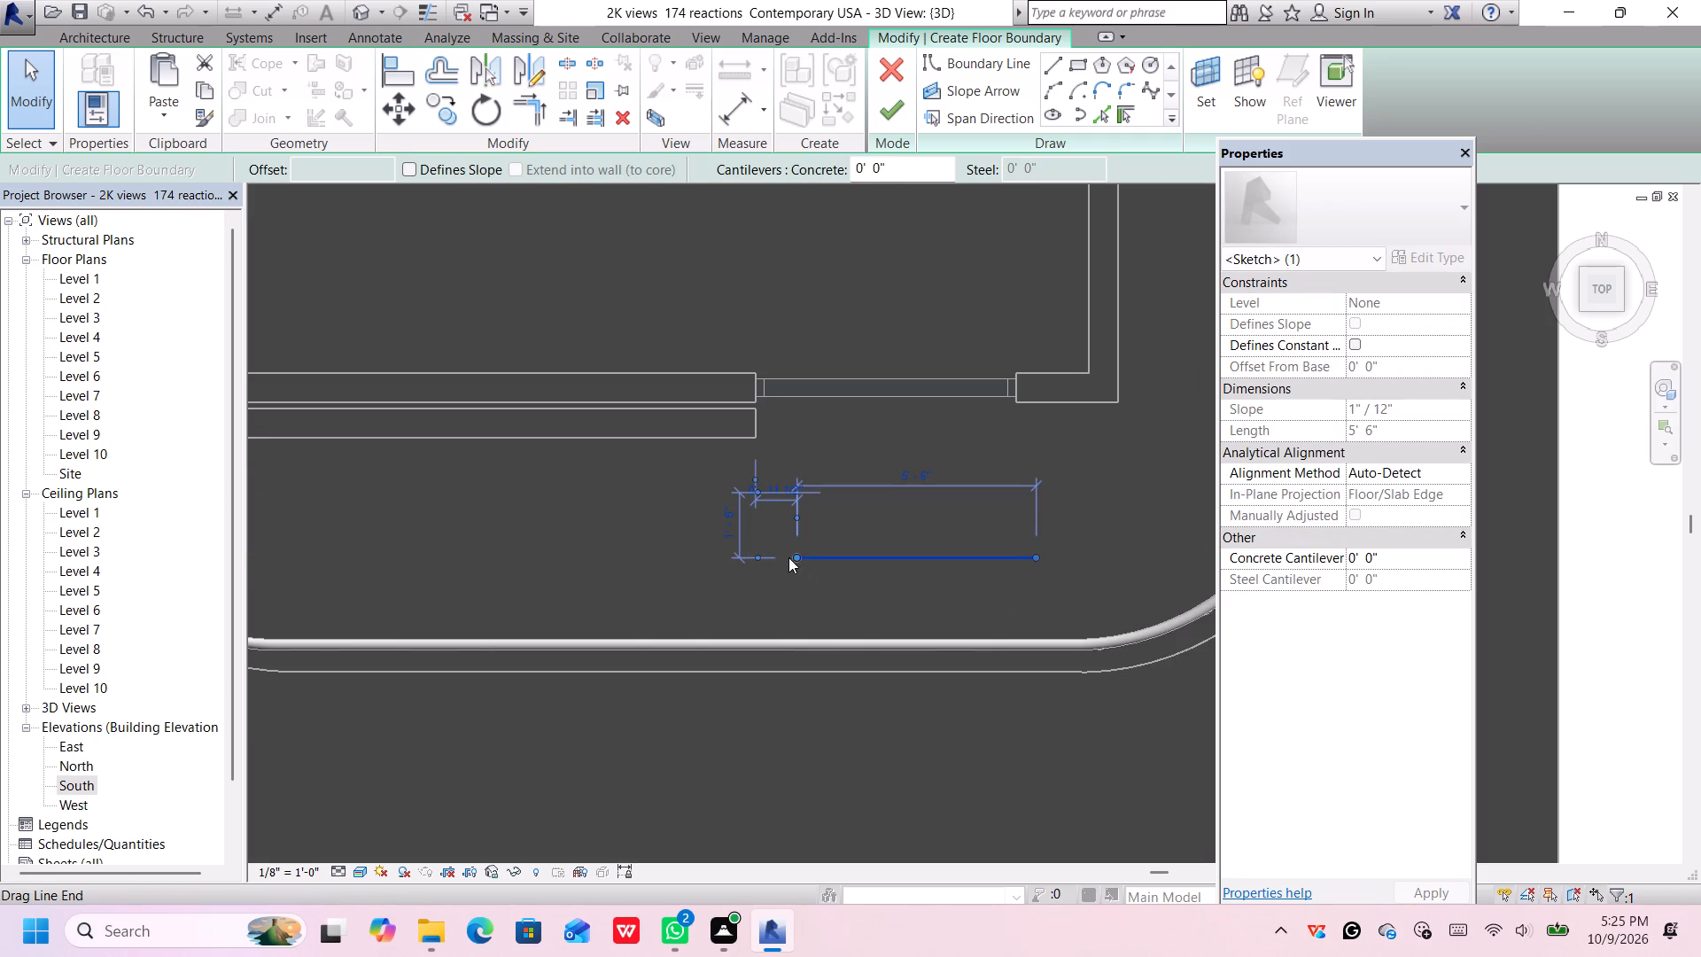
pyautogui.moveTo(794, 556); pyautogui.dragTo(825, 559)
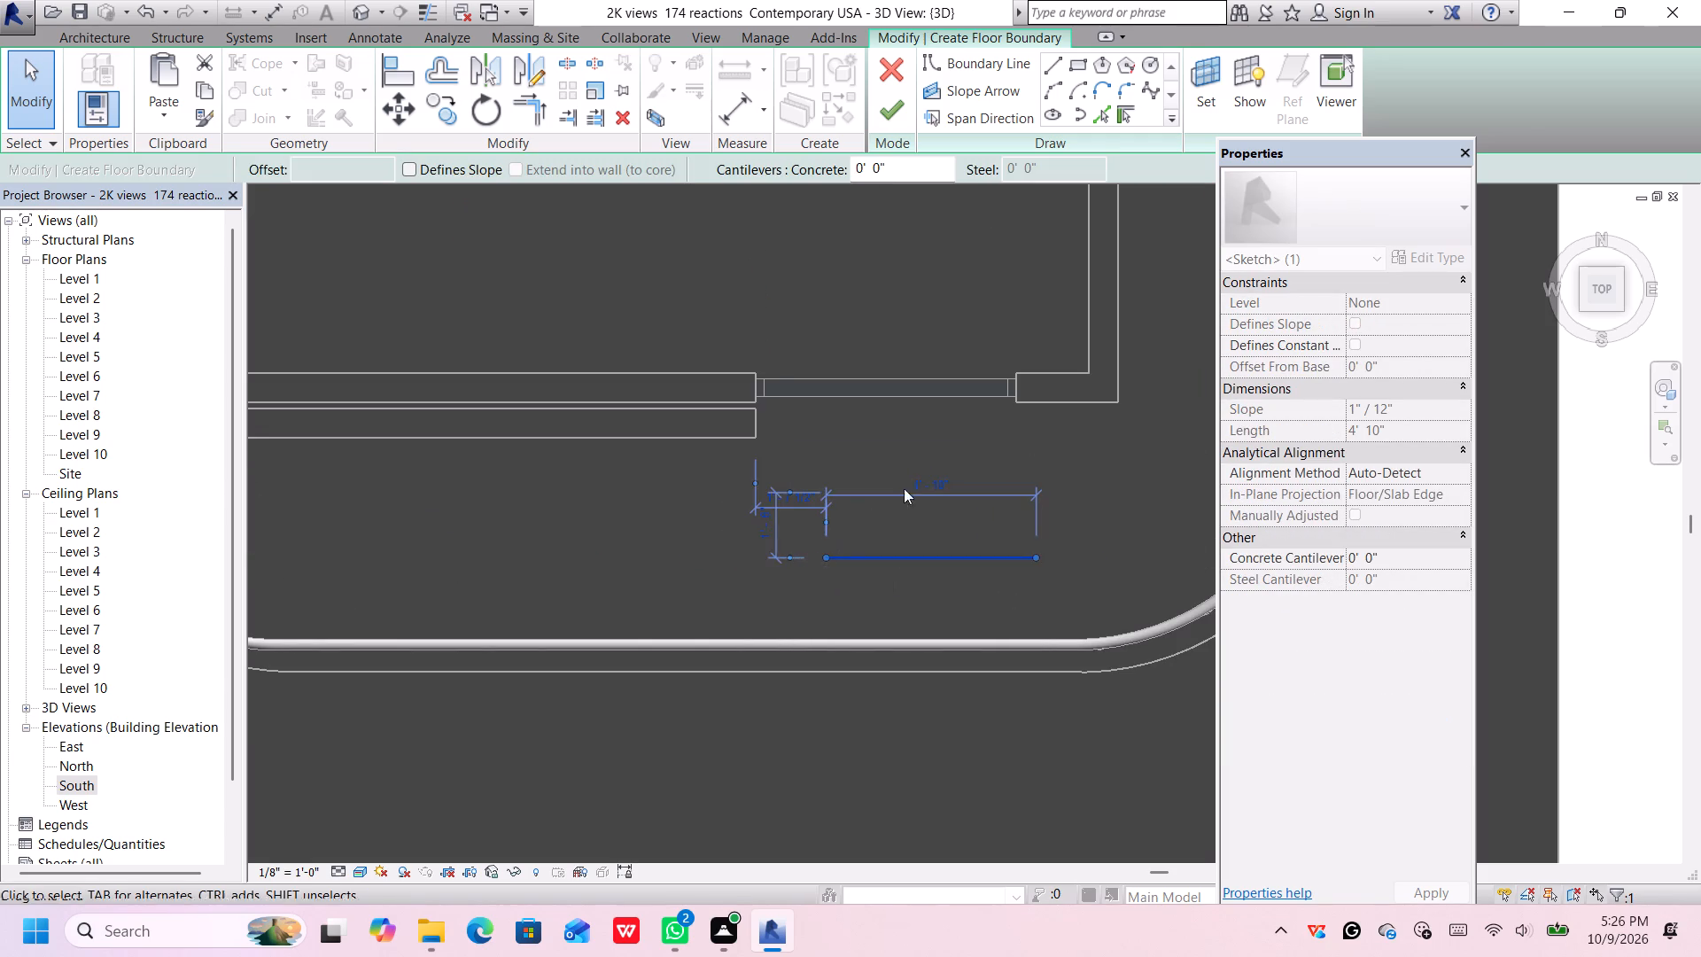
pyautogui.scroll(-4, 995, 426)
pyautogui.moveTo(1050, 439); pyautogui.dragTo(1013, 480, button='middle')
pyautogui.scroll(1, 969, 525)
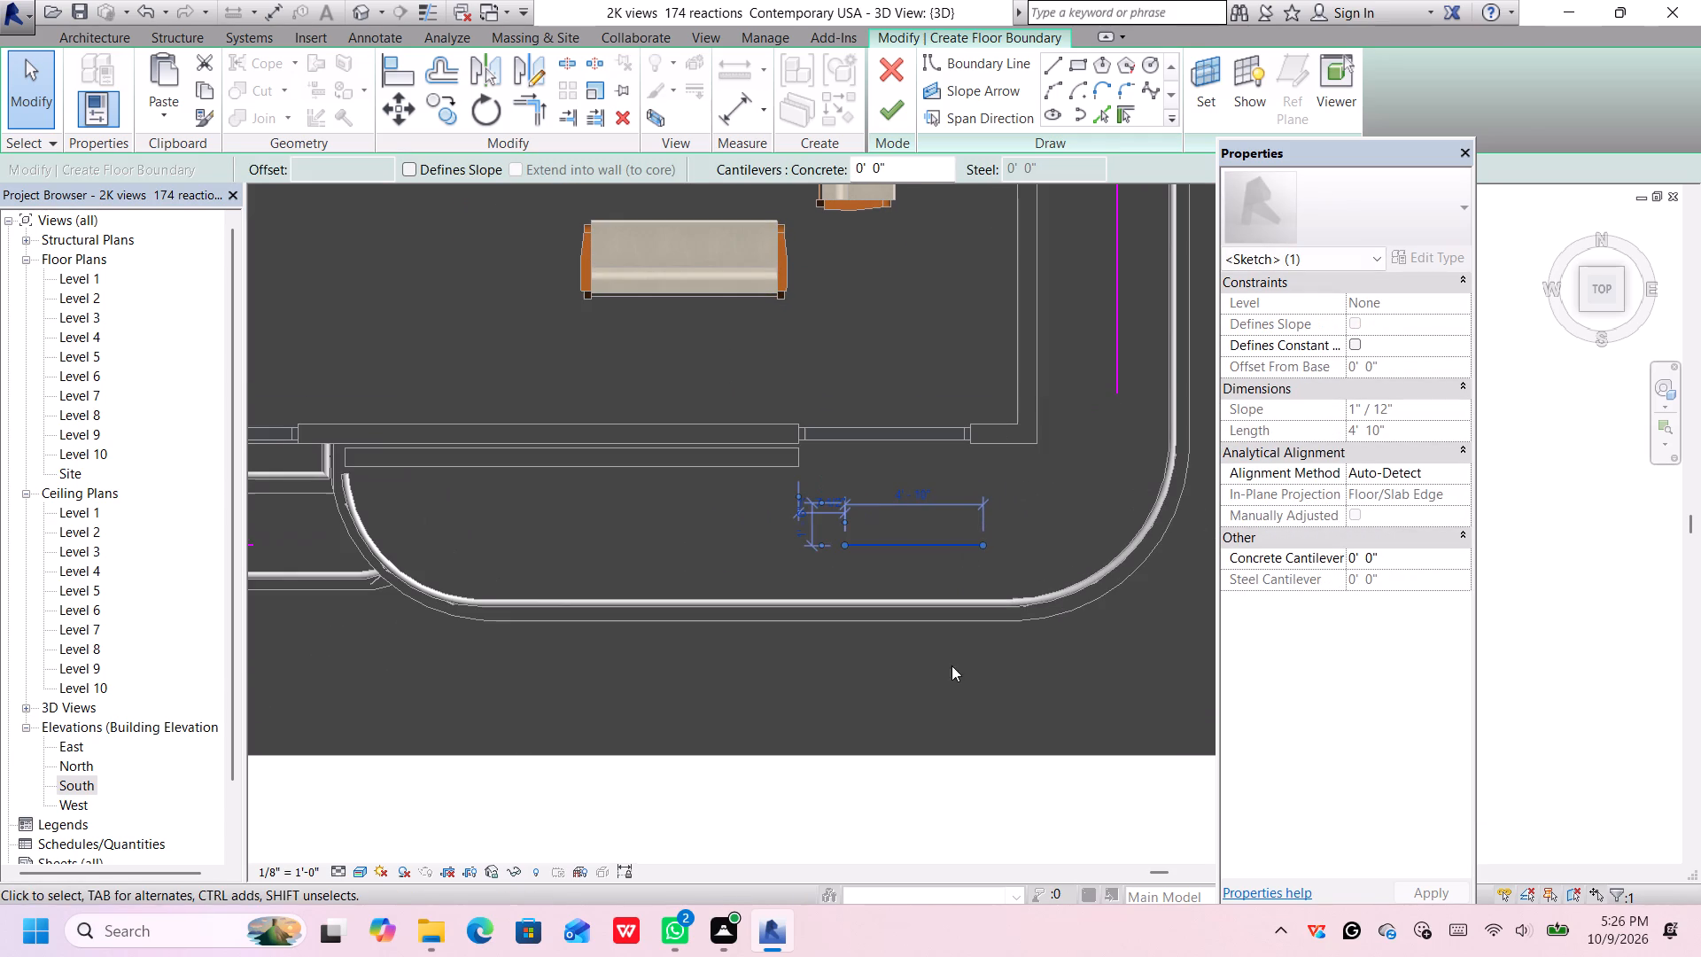
pyautogui.click(907, 832)
# Draw a tangent boundary arc around the southeast corner, joining the east terrace line's south end to the south terrace line's east end.
pyautogui.scroll(-5, 929, 632)
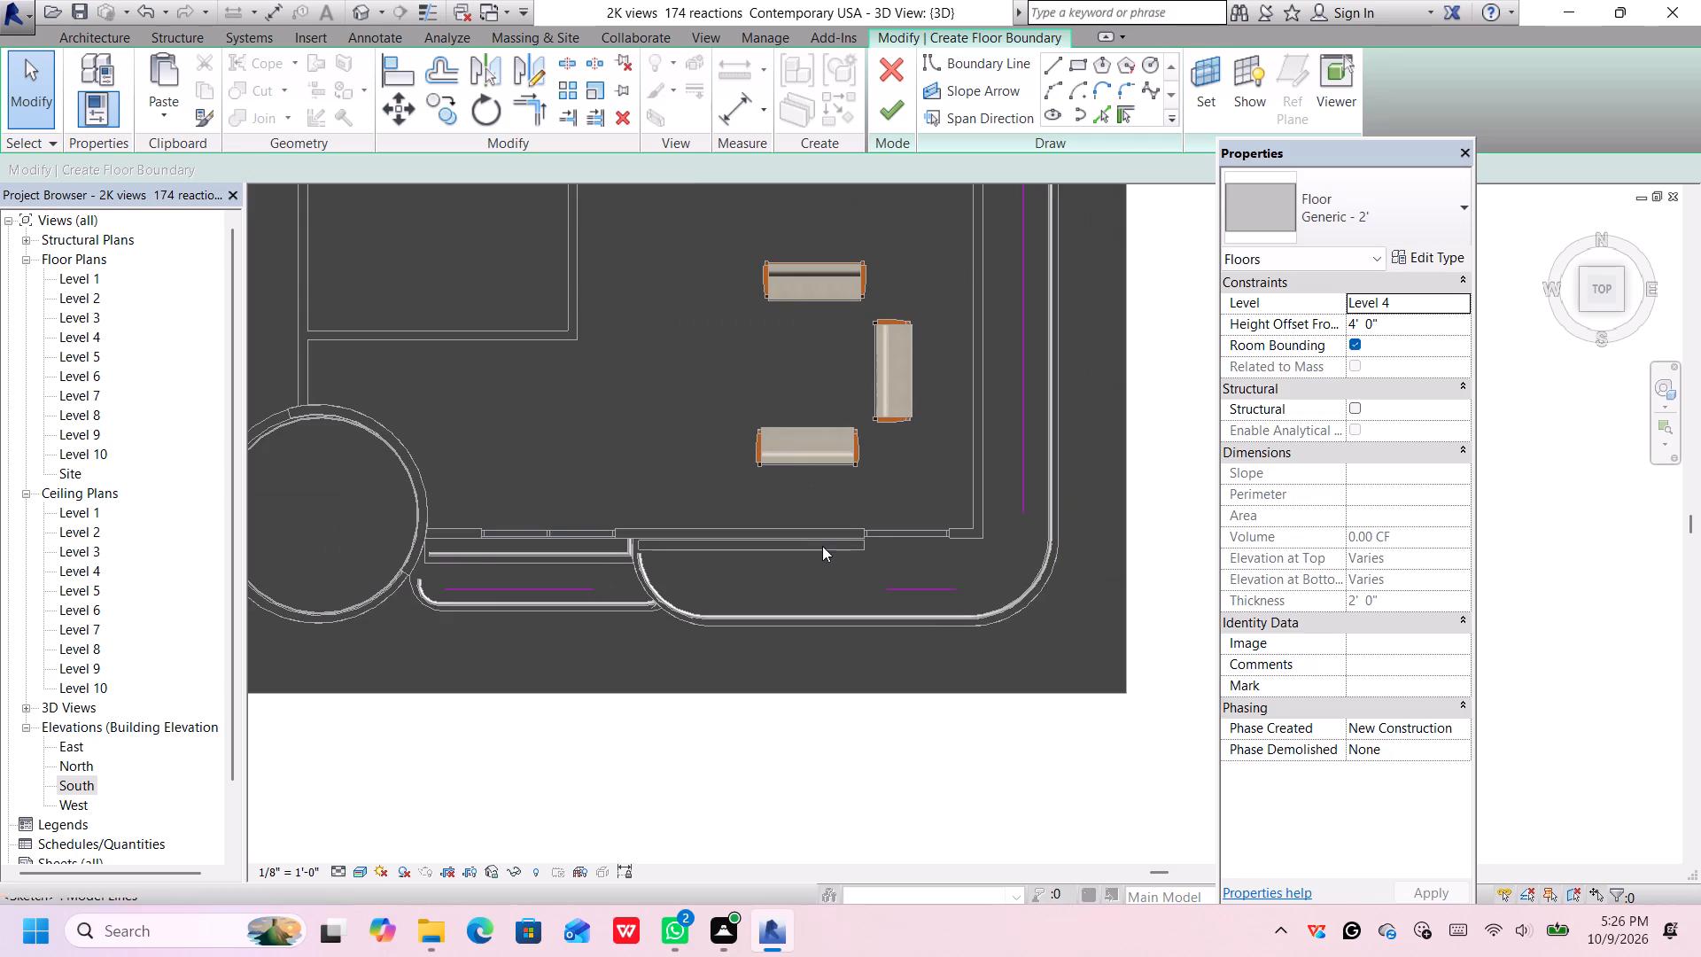
pyautogui.moveTo(820, 546); pyautogui.dragTo(875, 548, button='middle')
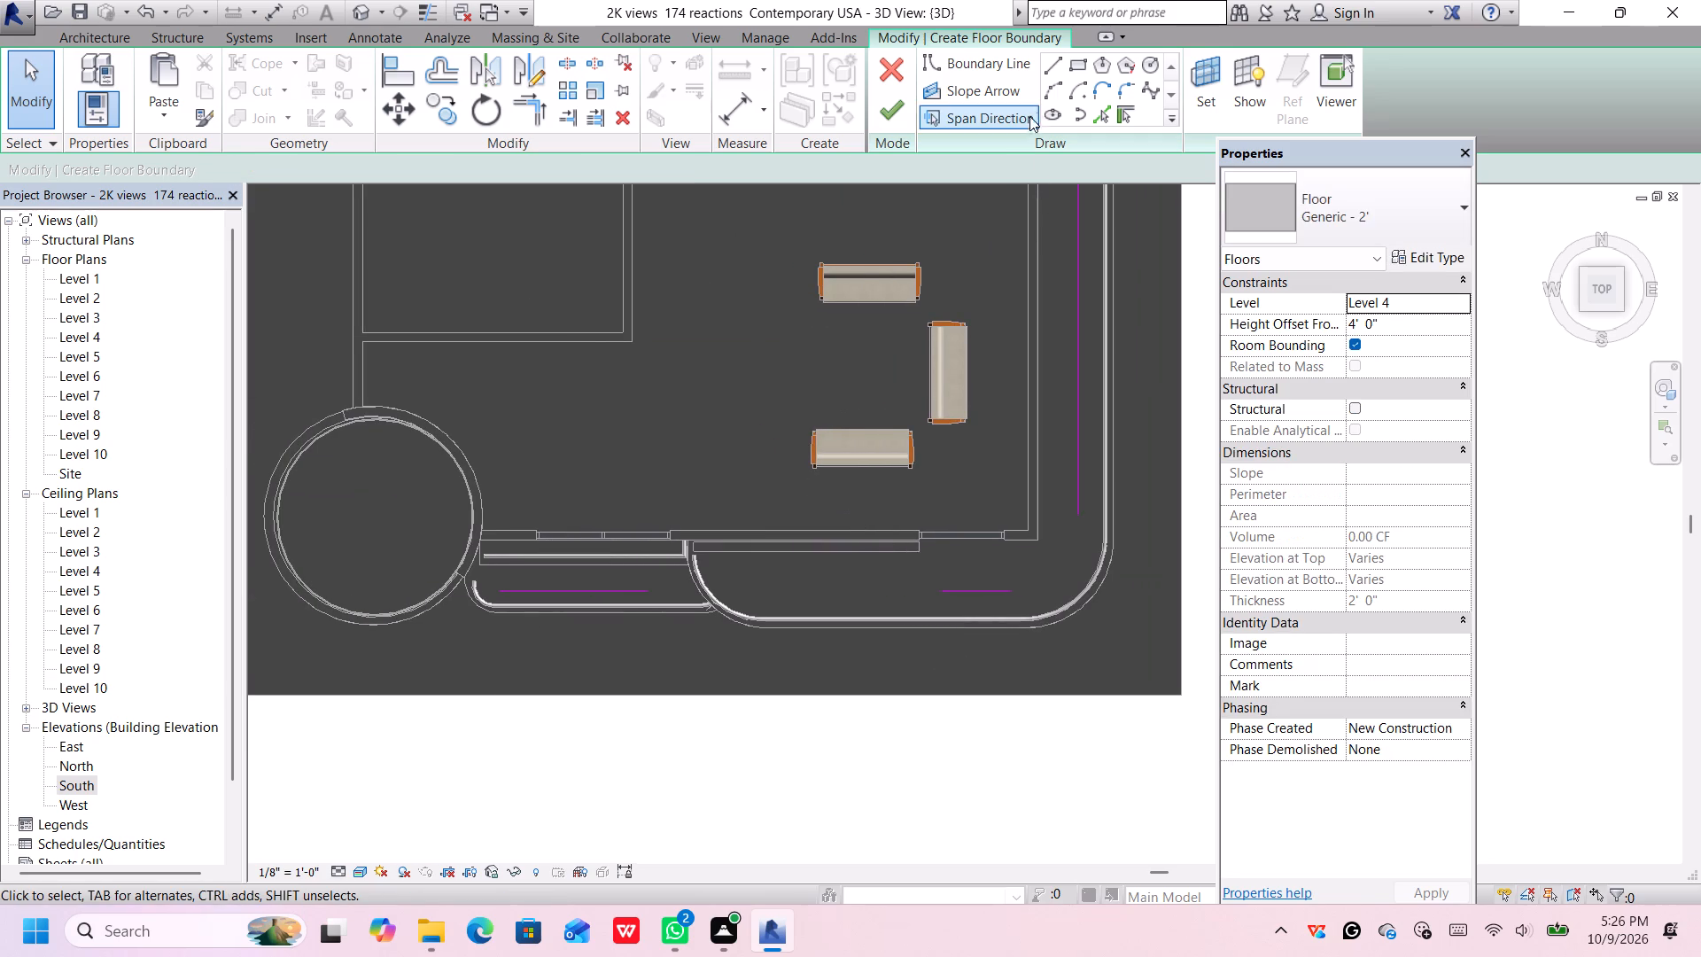
pyautogui.click(1055, 85)
pyautogui.scroll(1, 1085, 538)
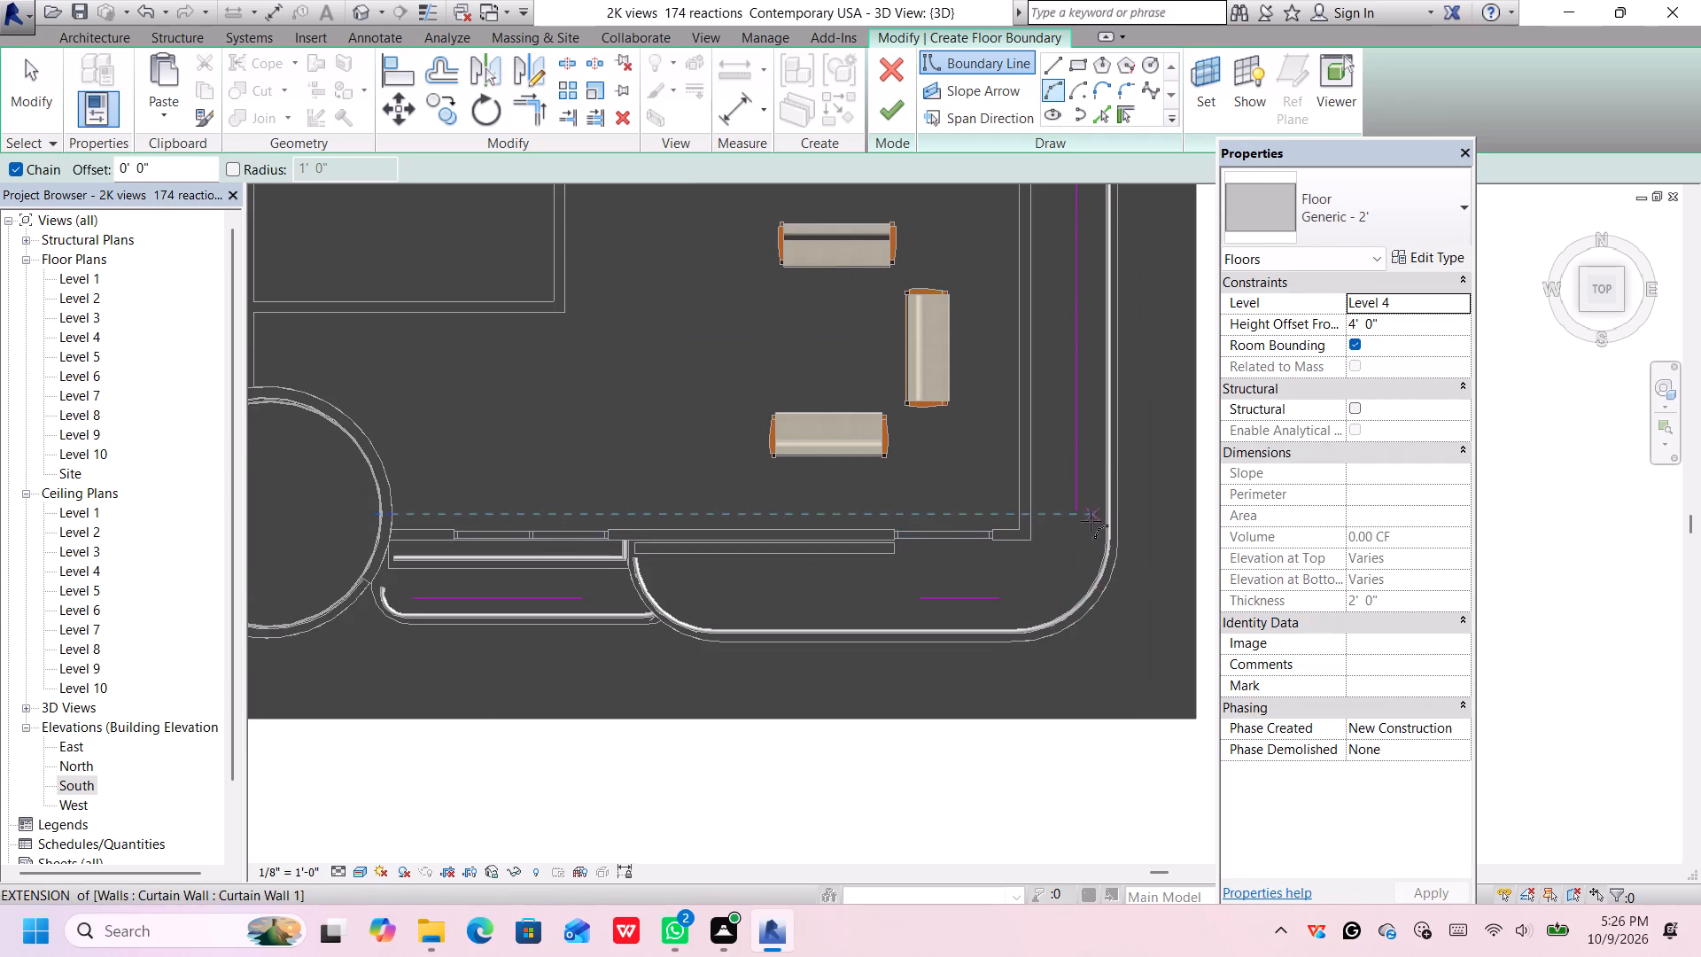
pyautogui.click(1080, 514)
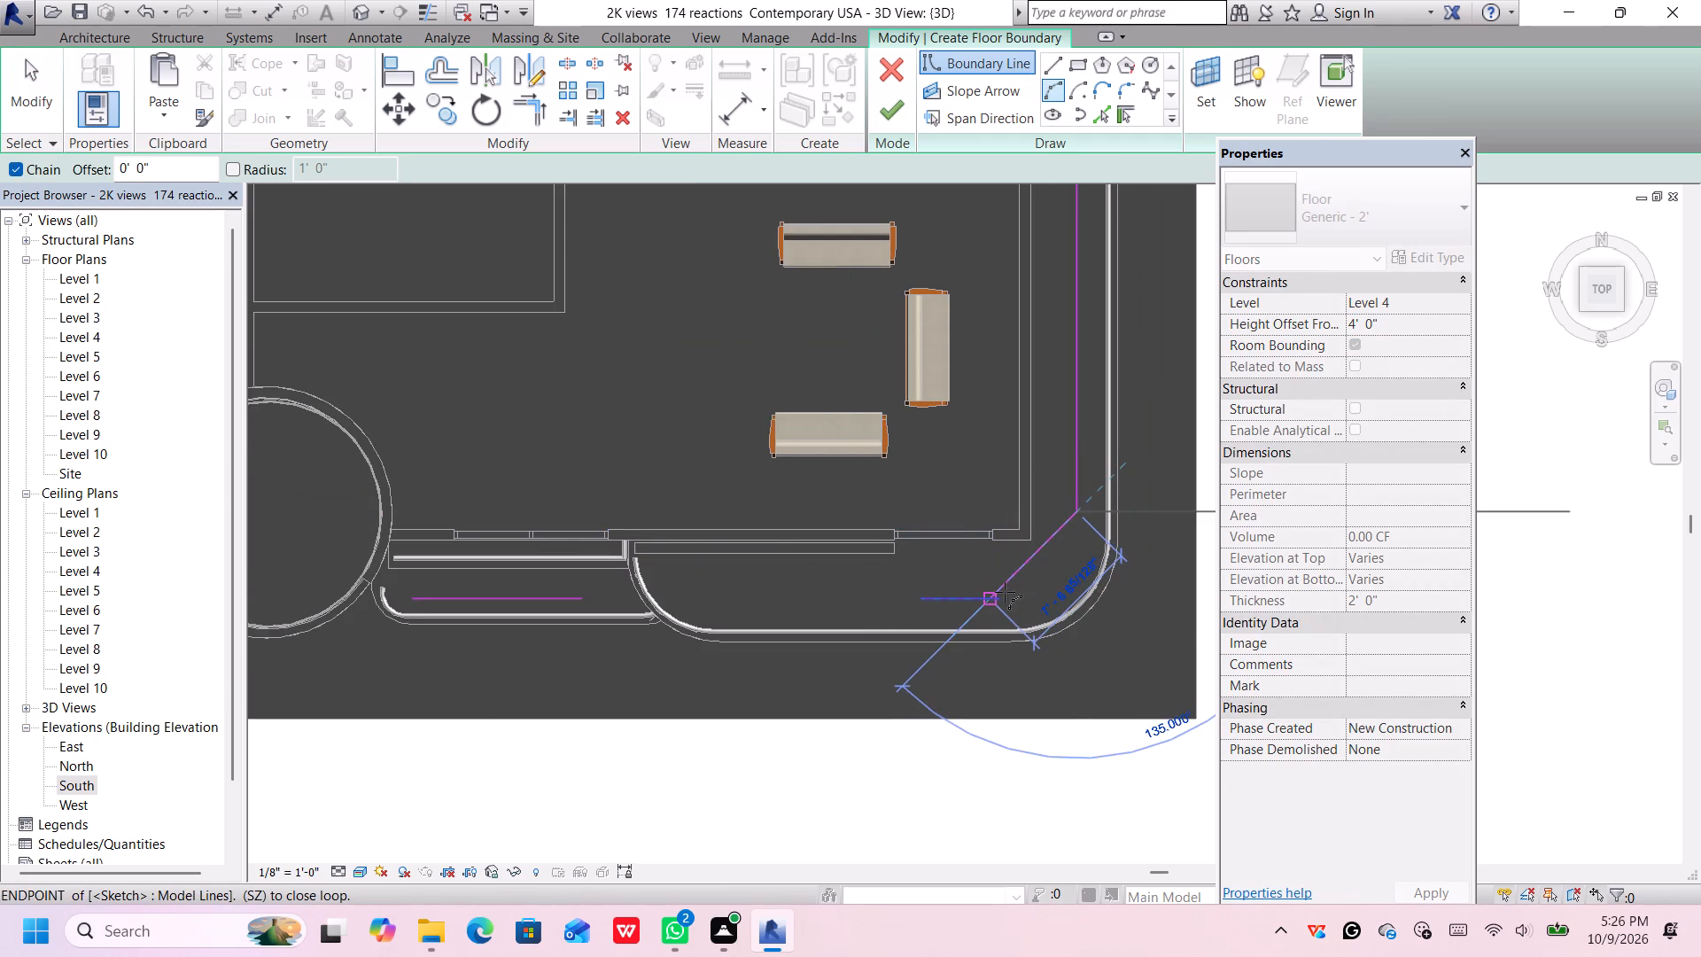
pyautogui.scroll(6, 994, 603)
pyautogui.click(1010, 591)
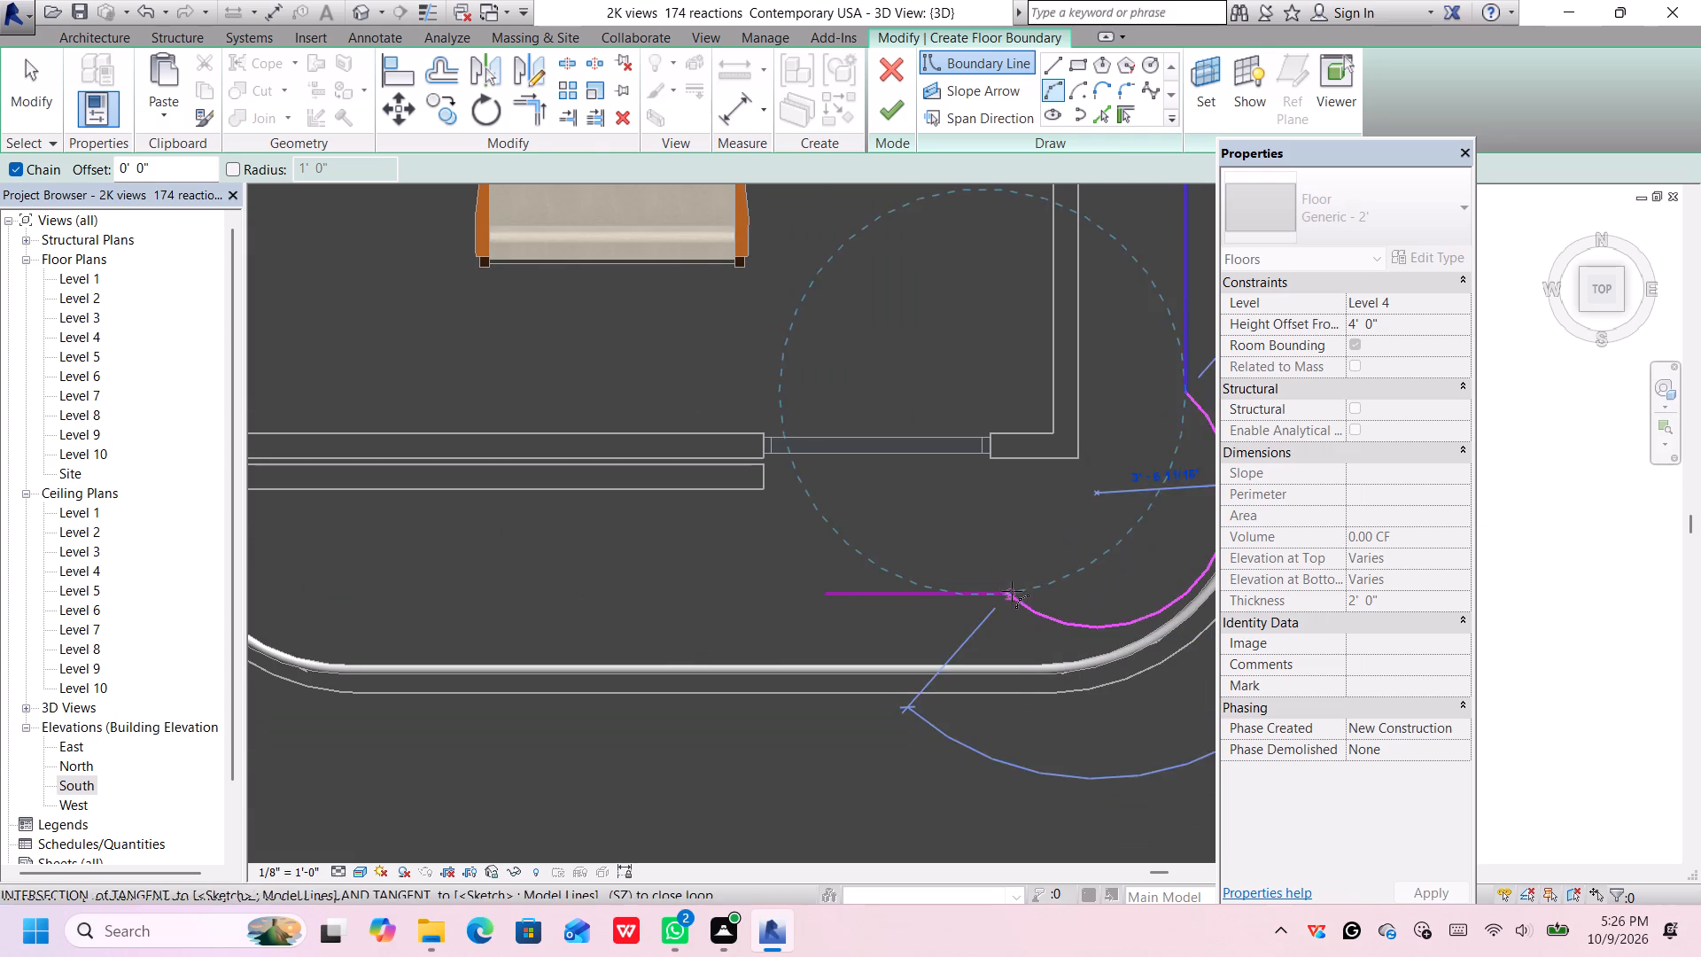
pyautogui.click(1115, 533)
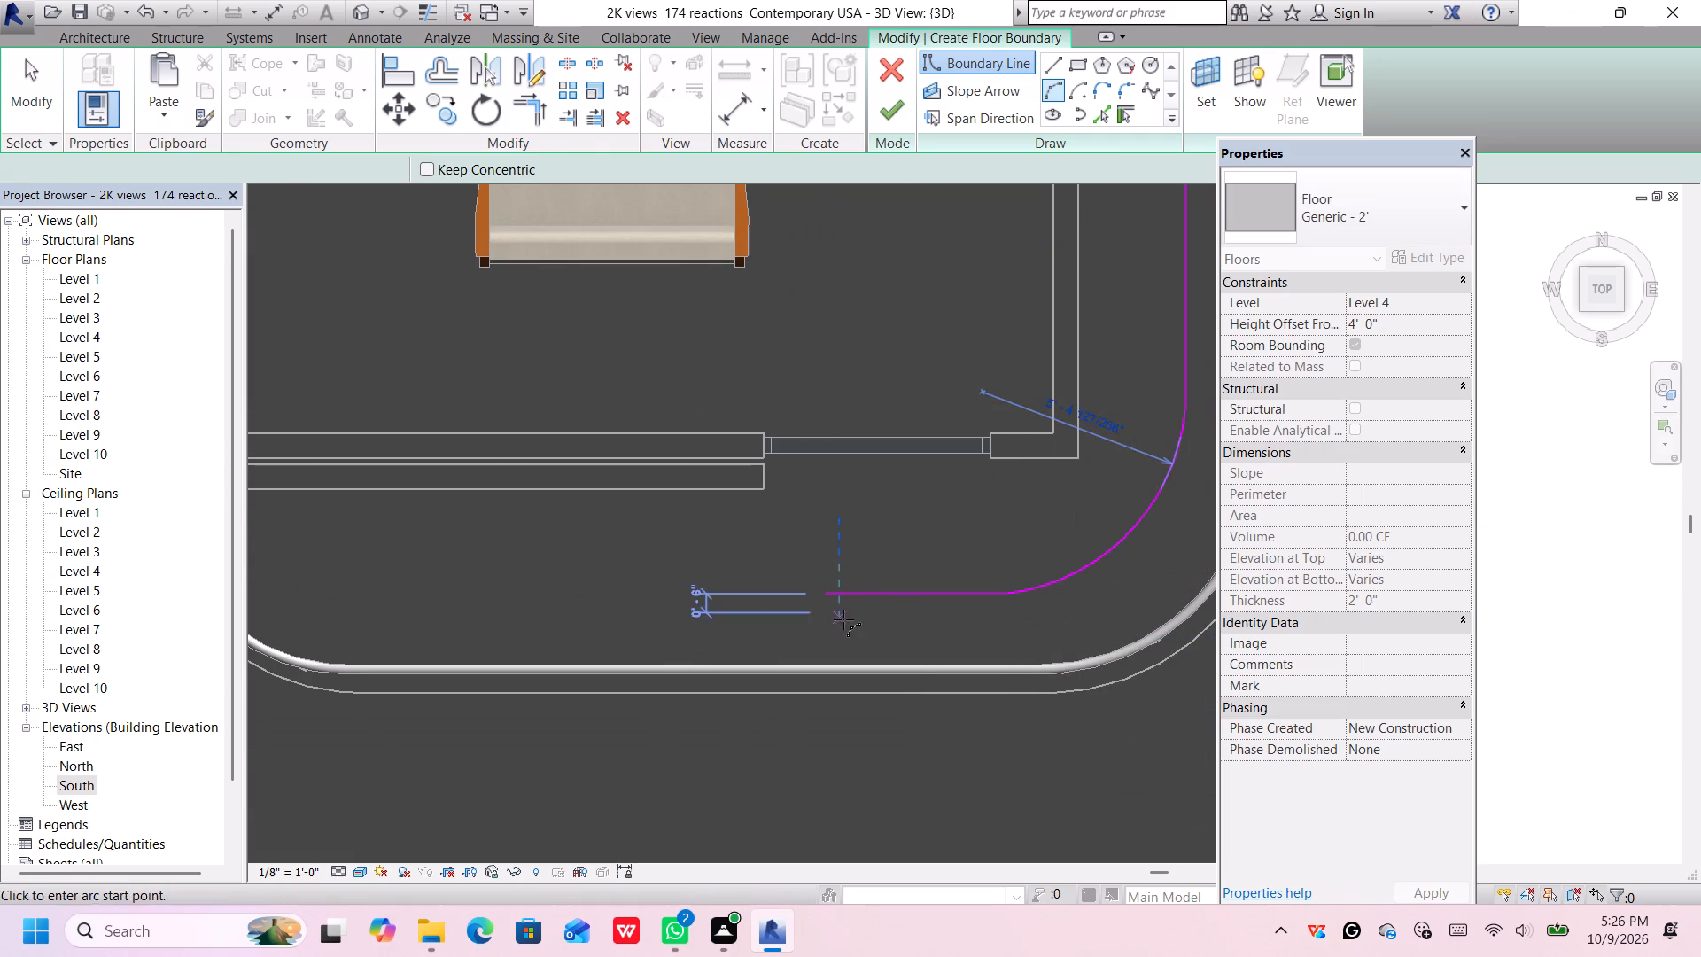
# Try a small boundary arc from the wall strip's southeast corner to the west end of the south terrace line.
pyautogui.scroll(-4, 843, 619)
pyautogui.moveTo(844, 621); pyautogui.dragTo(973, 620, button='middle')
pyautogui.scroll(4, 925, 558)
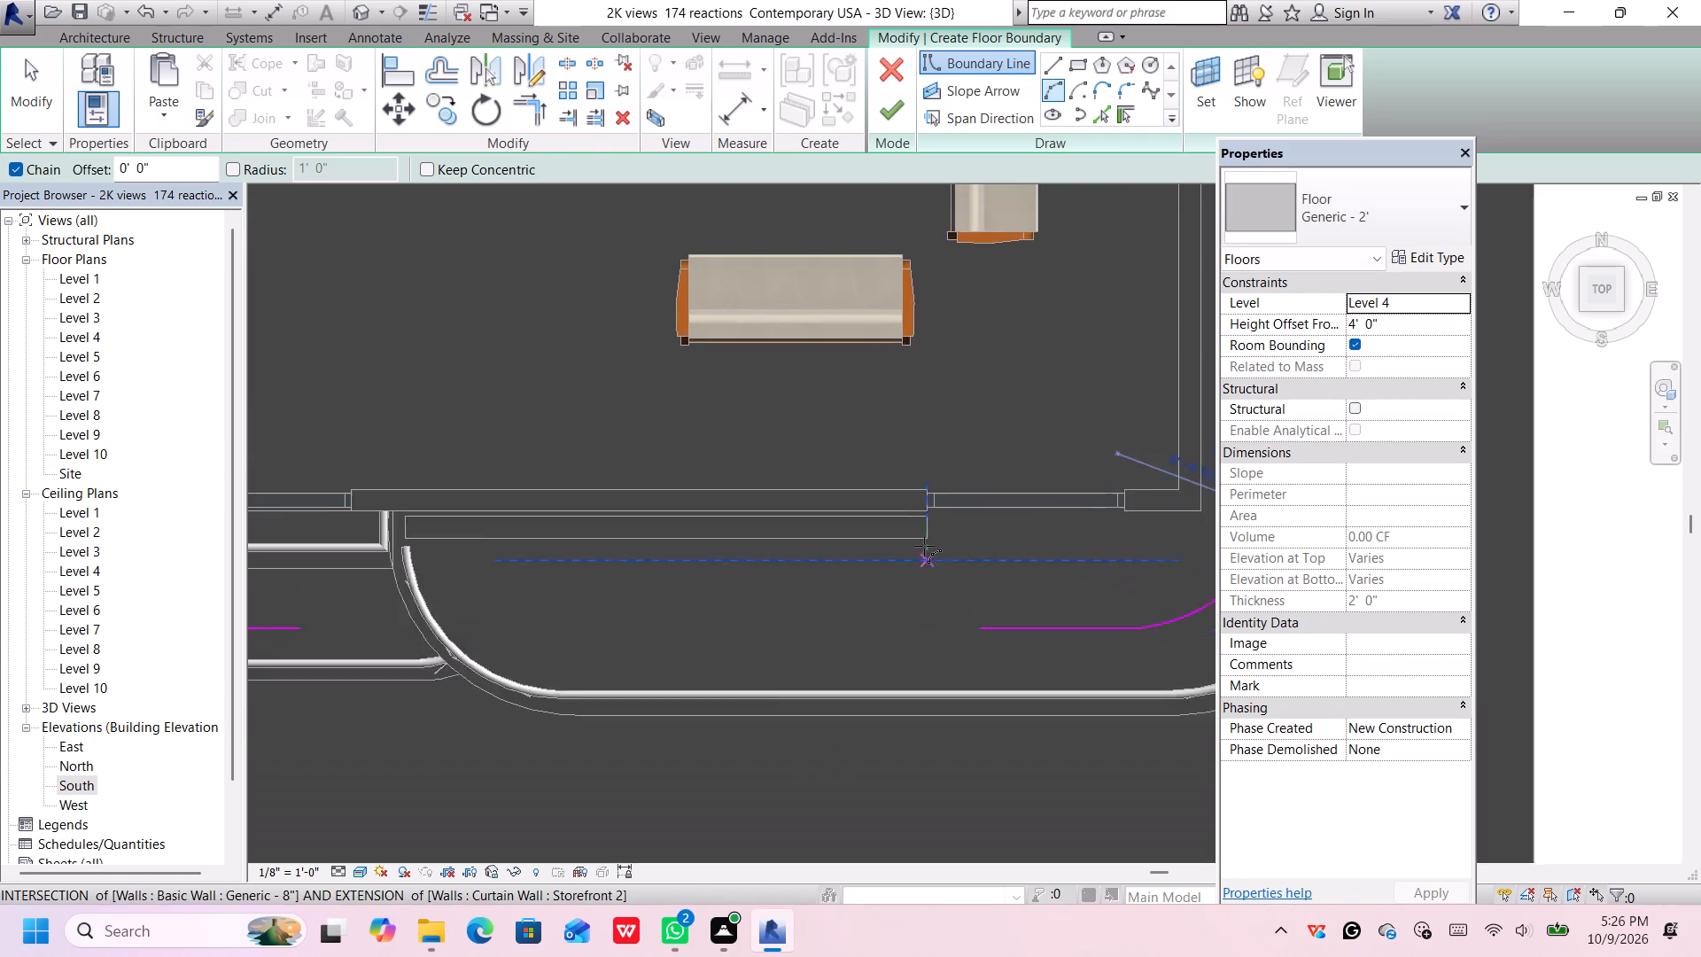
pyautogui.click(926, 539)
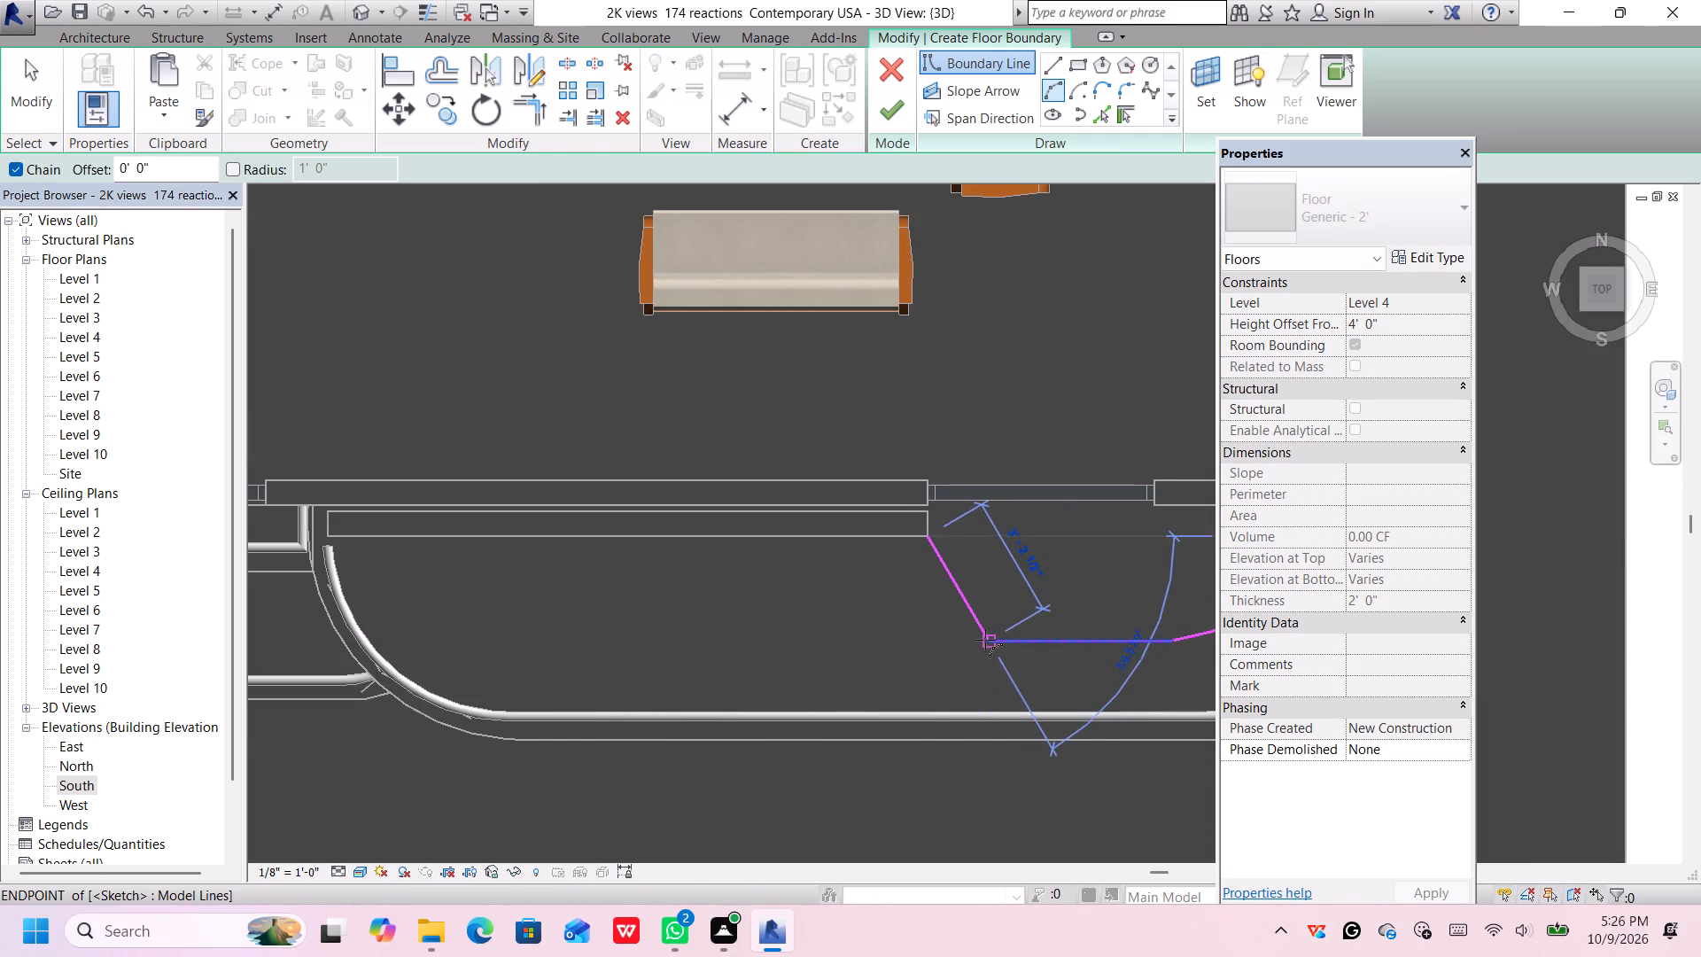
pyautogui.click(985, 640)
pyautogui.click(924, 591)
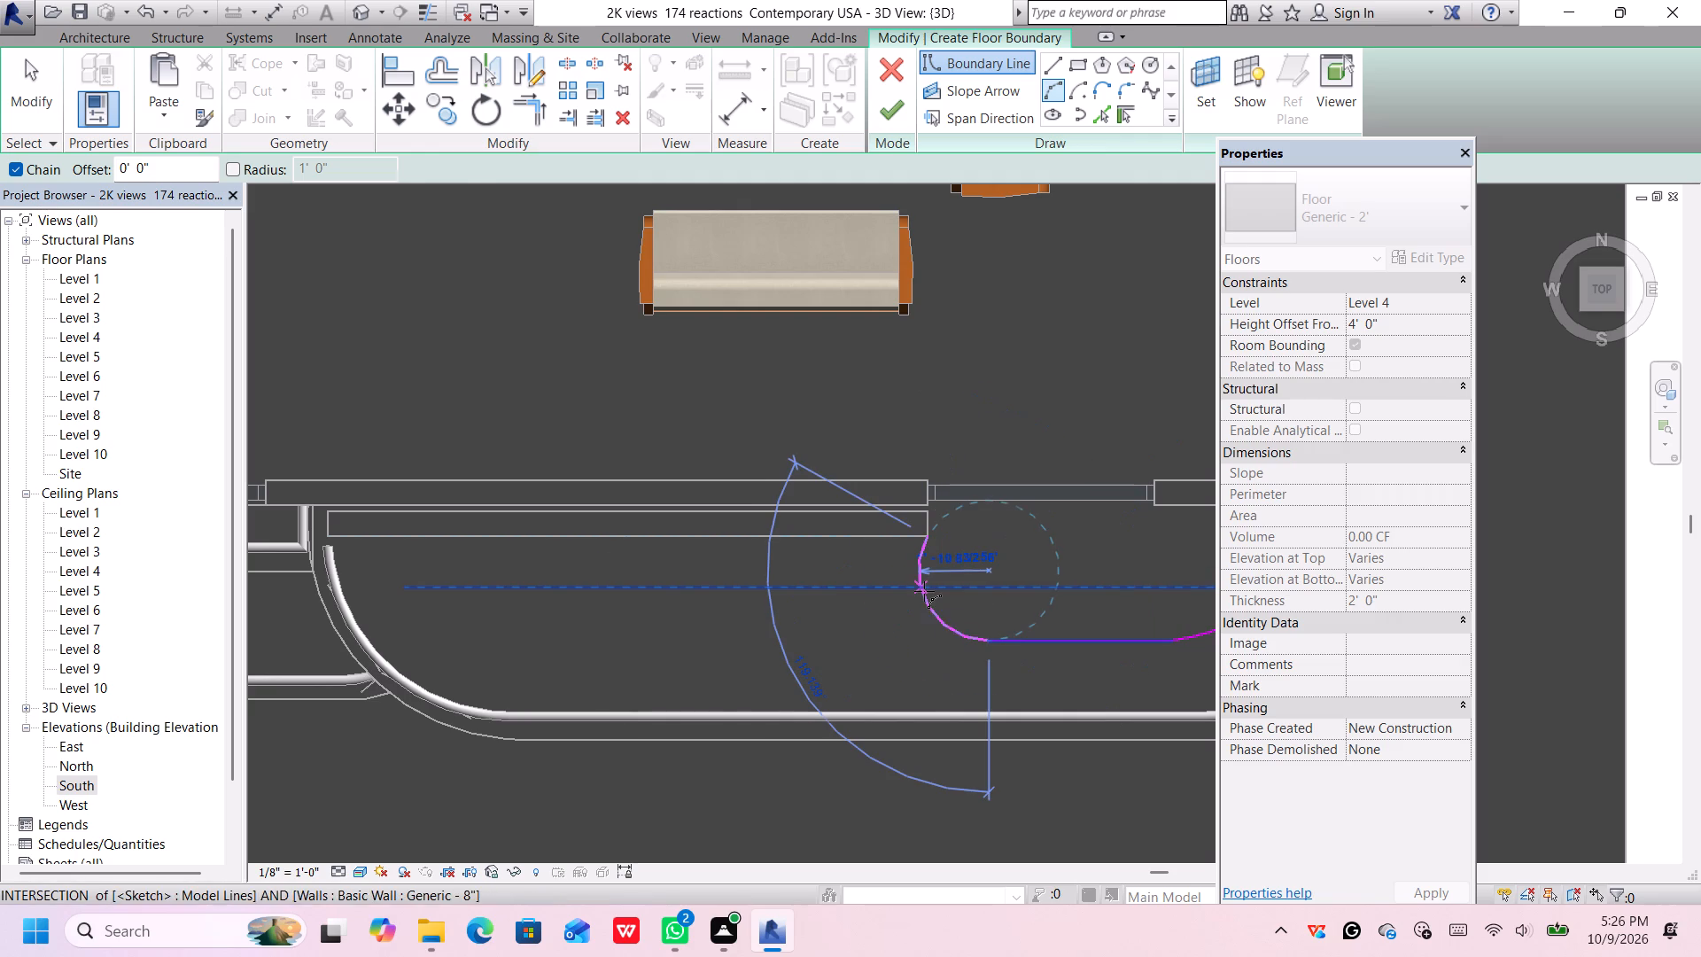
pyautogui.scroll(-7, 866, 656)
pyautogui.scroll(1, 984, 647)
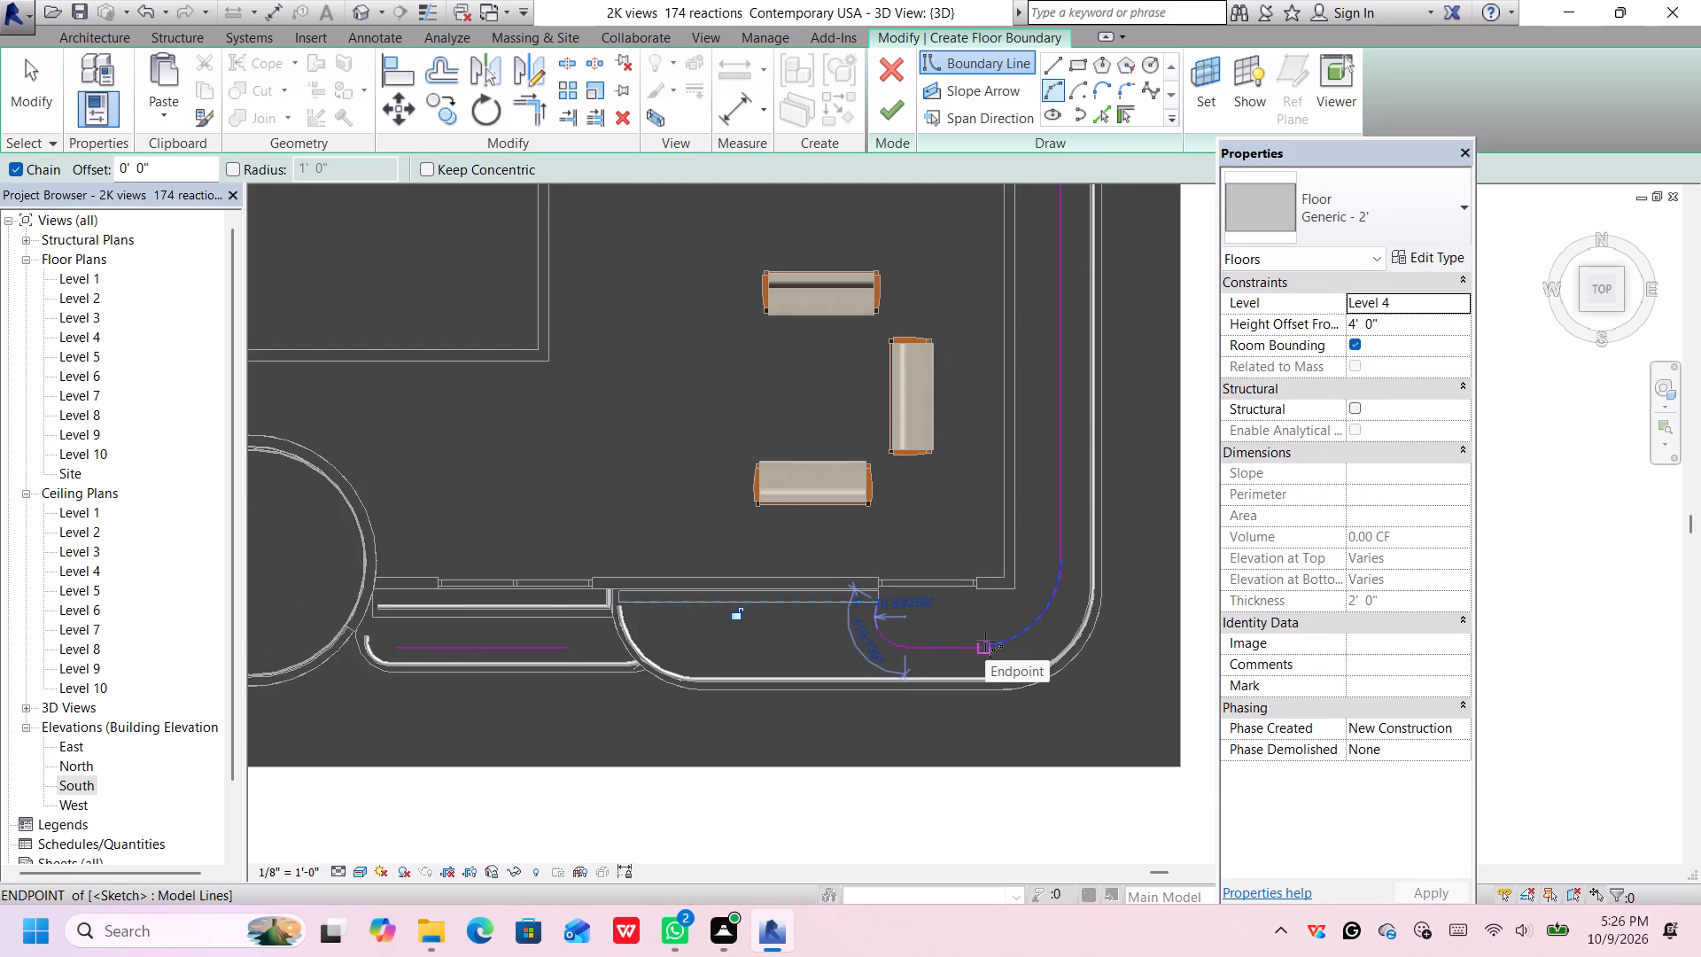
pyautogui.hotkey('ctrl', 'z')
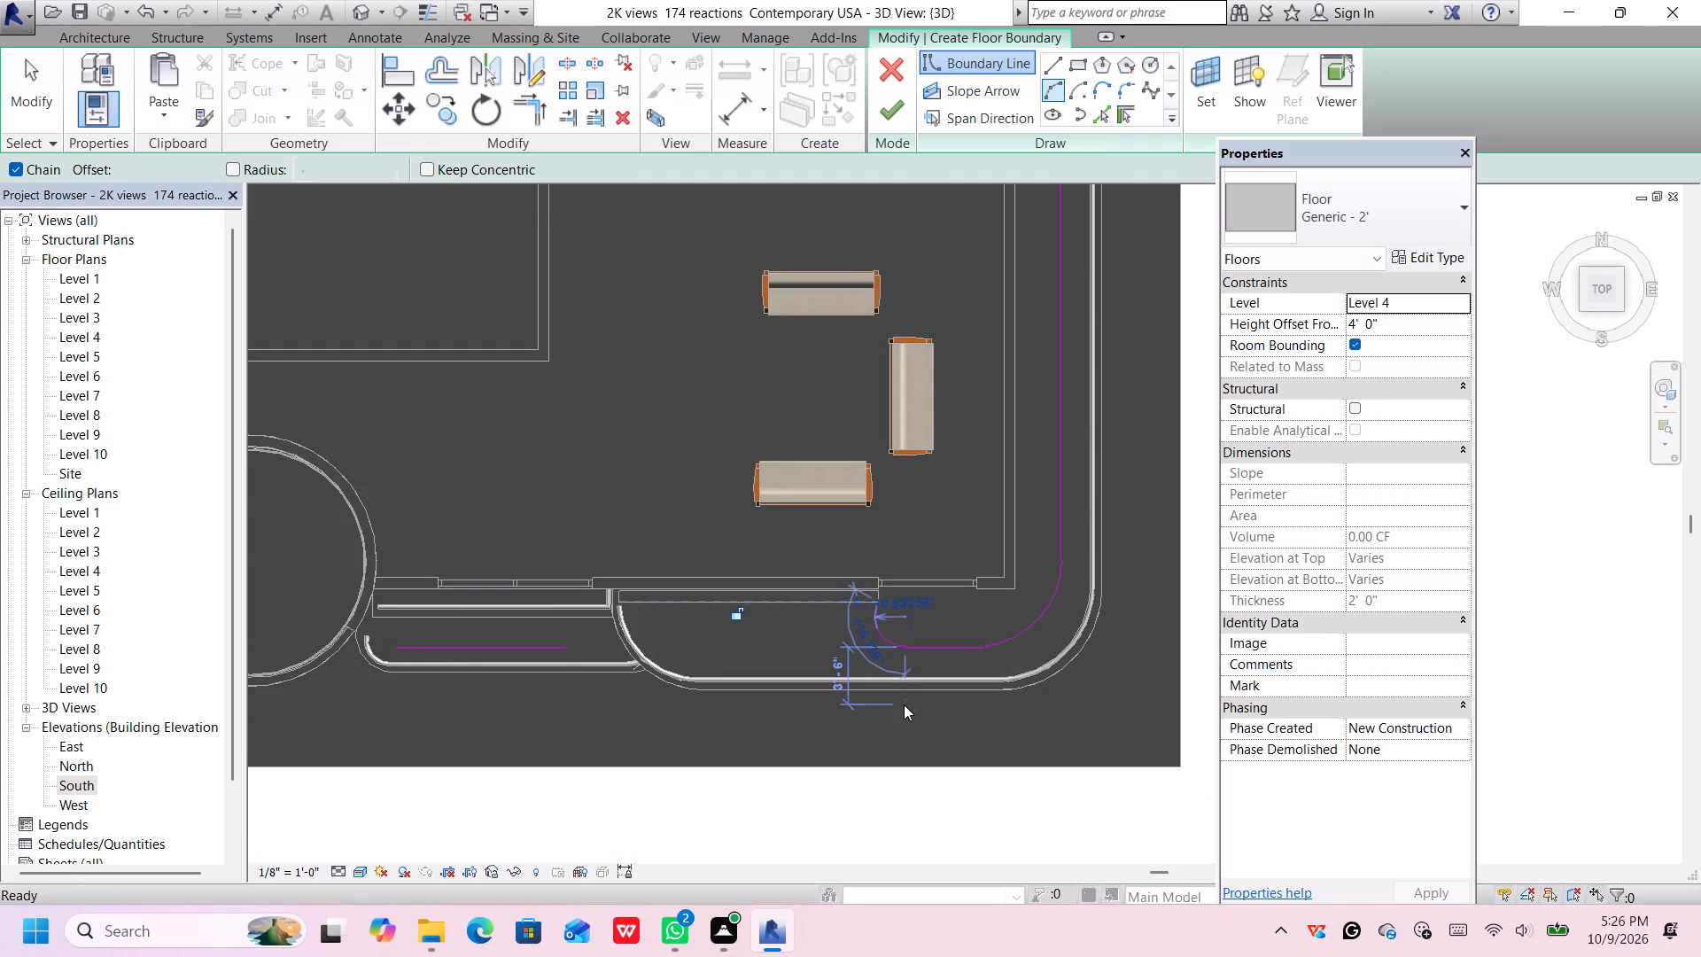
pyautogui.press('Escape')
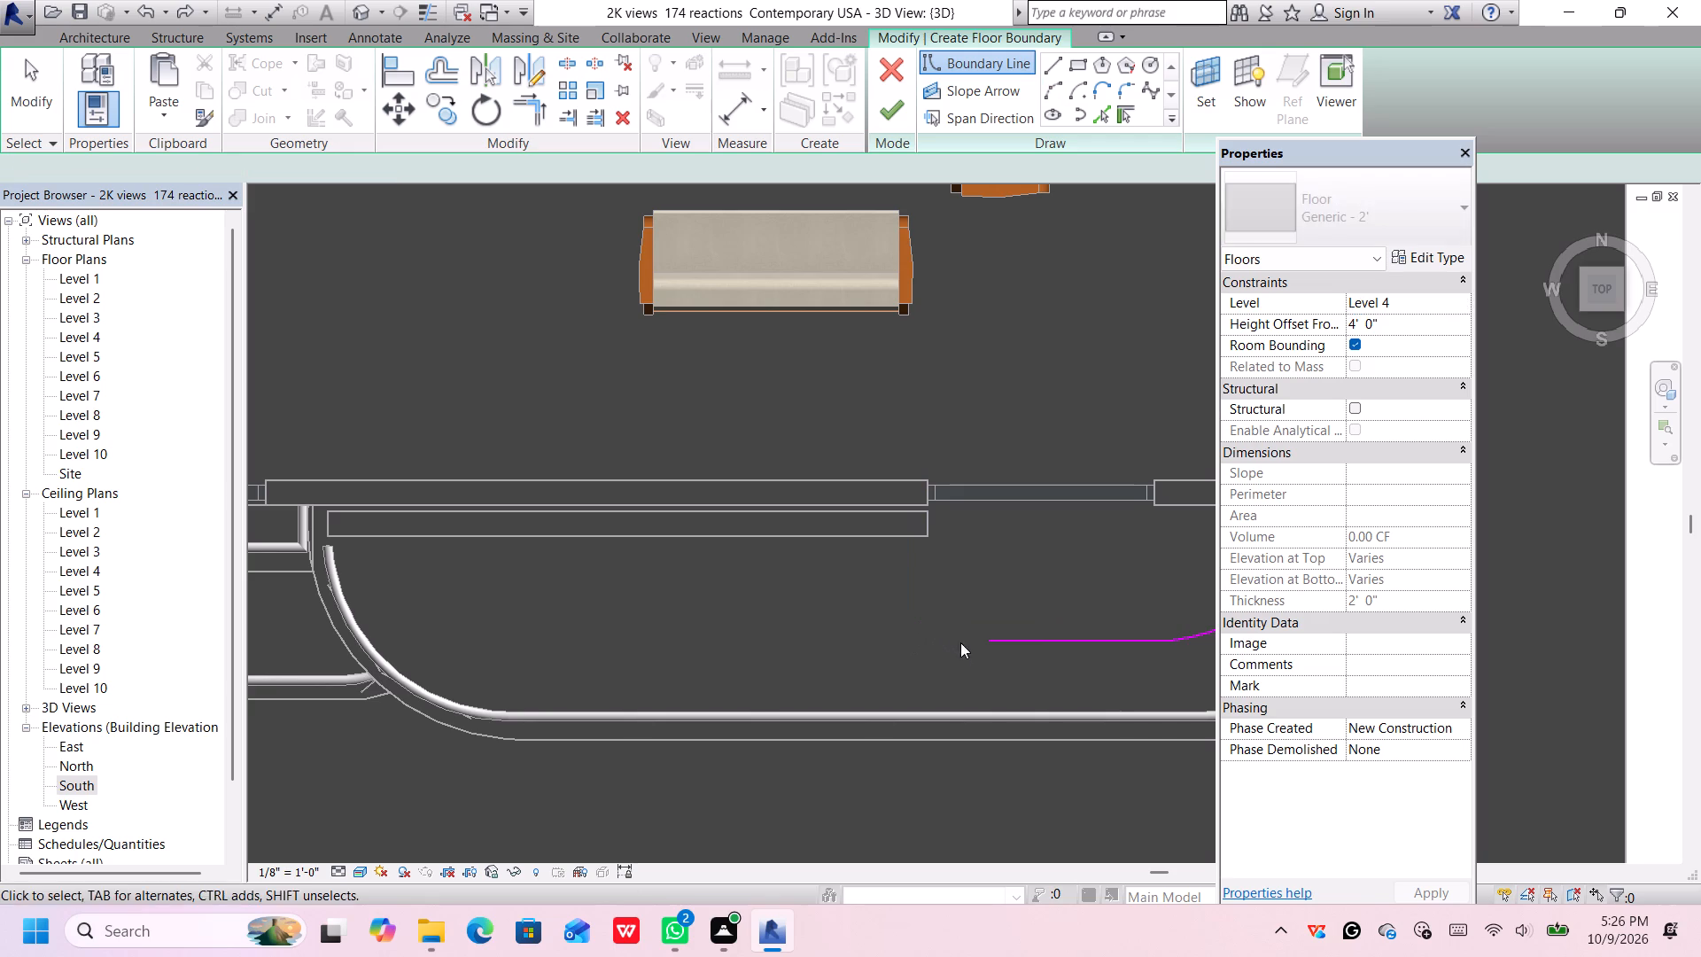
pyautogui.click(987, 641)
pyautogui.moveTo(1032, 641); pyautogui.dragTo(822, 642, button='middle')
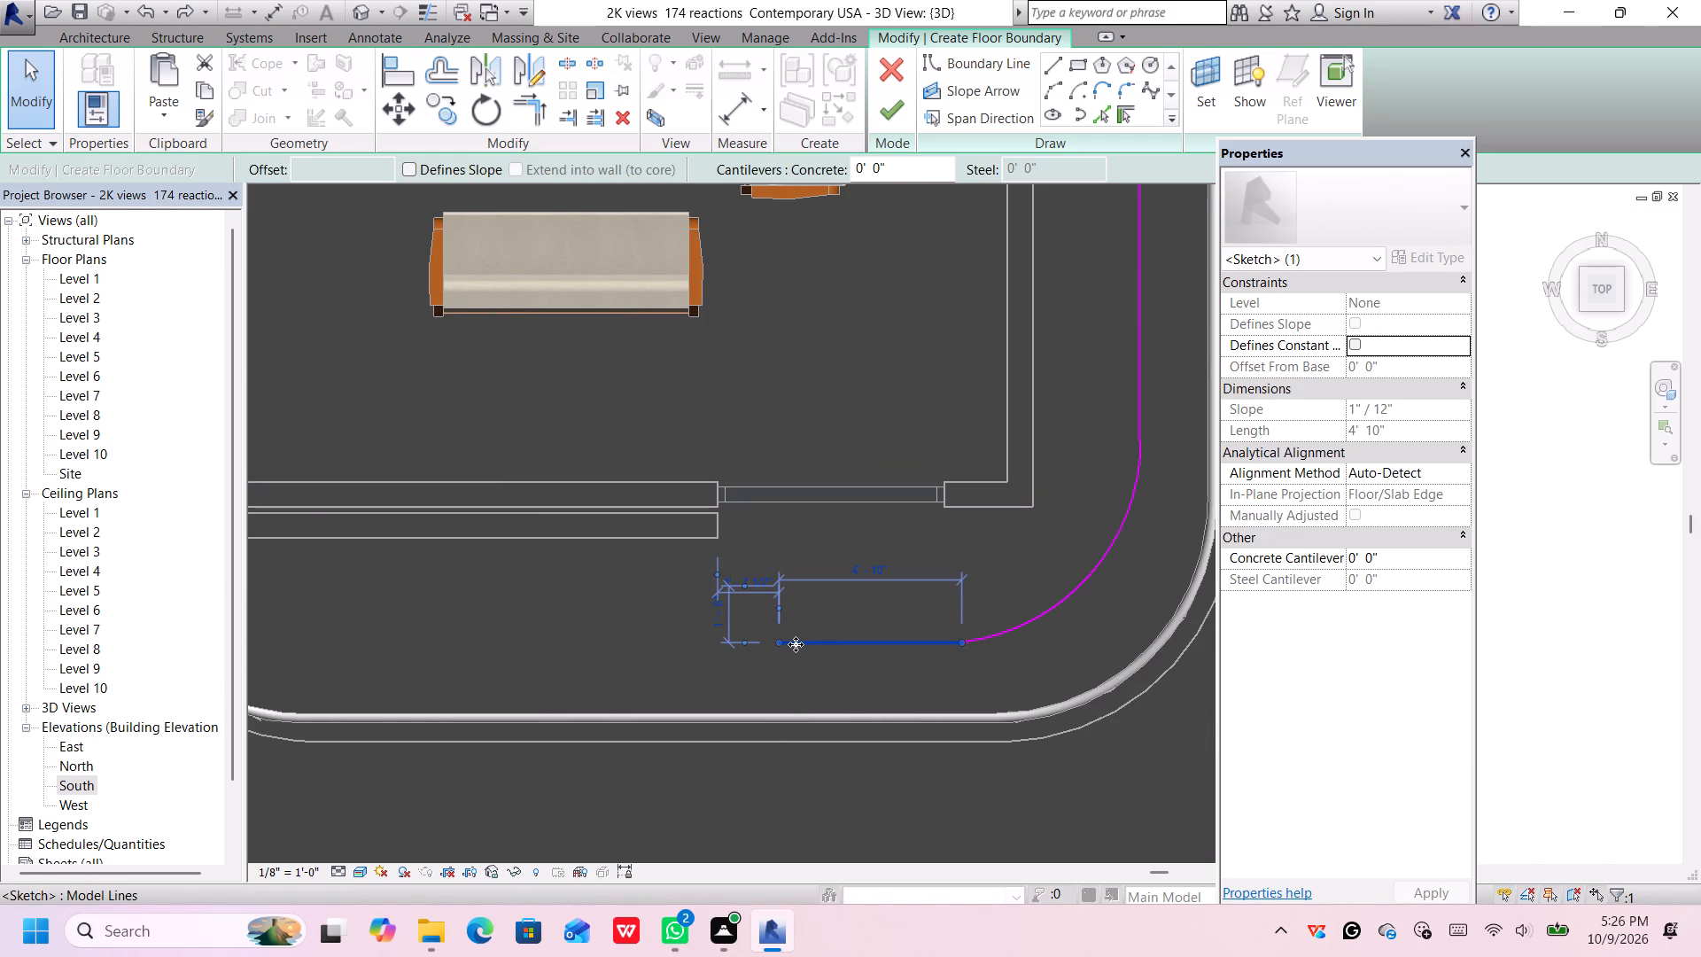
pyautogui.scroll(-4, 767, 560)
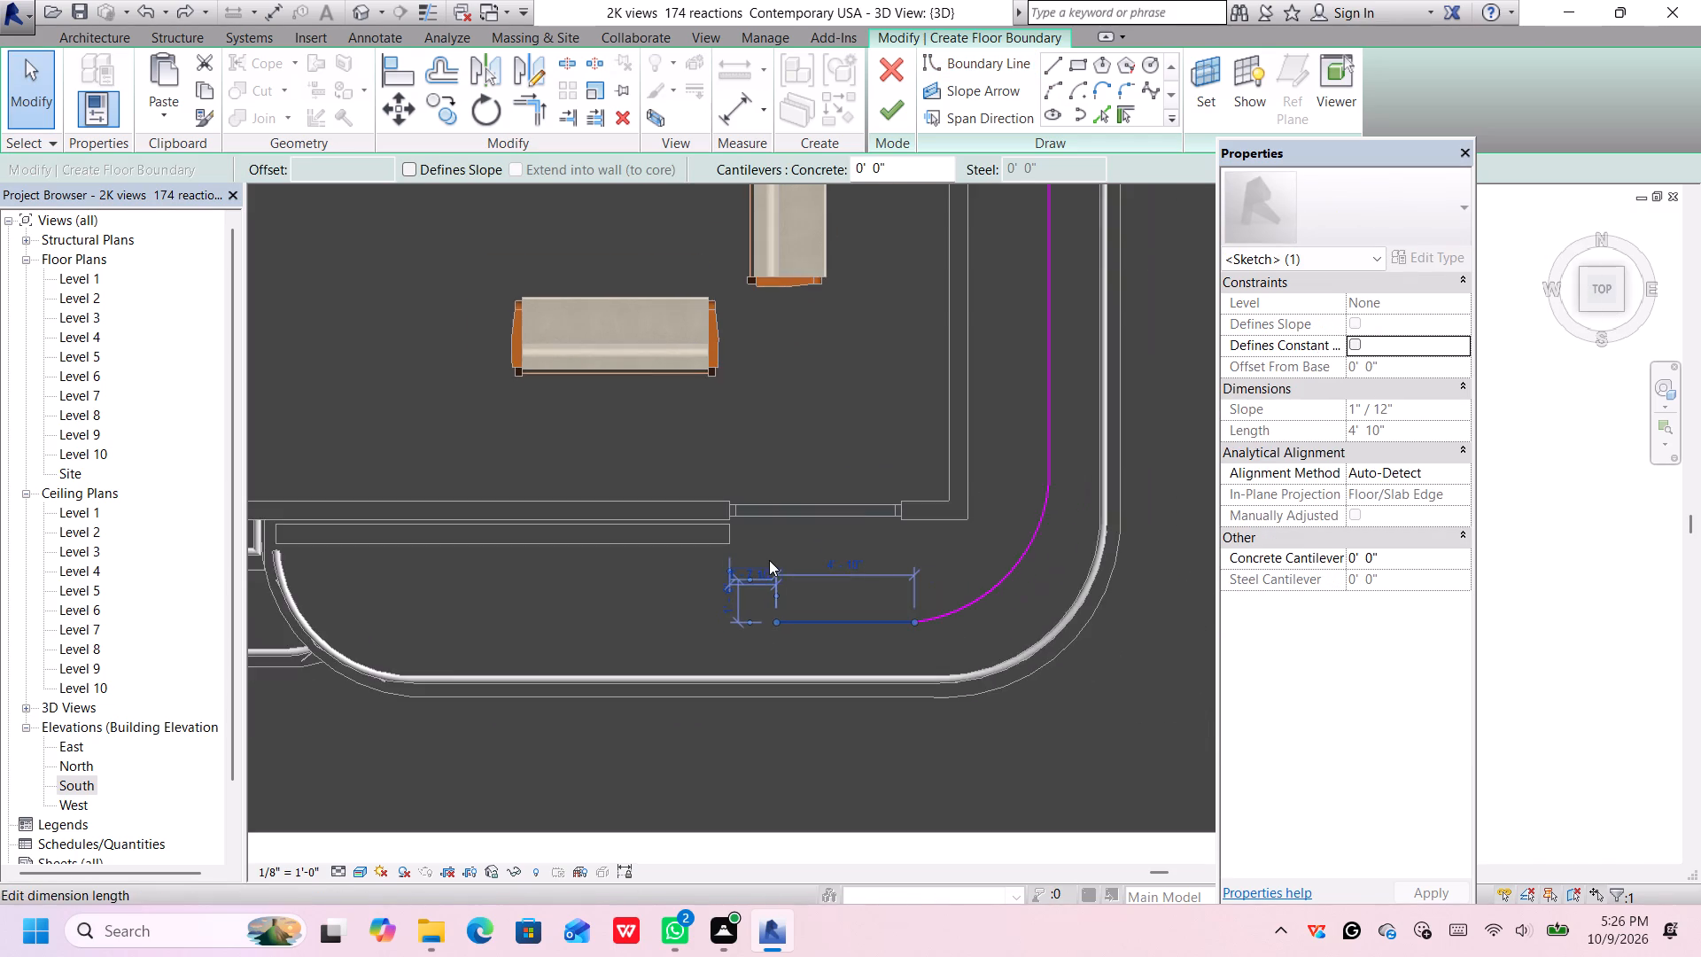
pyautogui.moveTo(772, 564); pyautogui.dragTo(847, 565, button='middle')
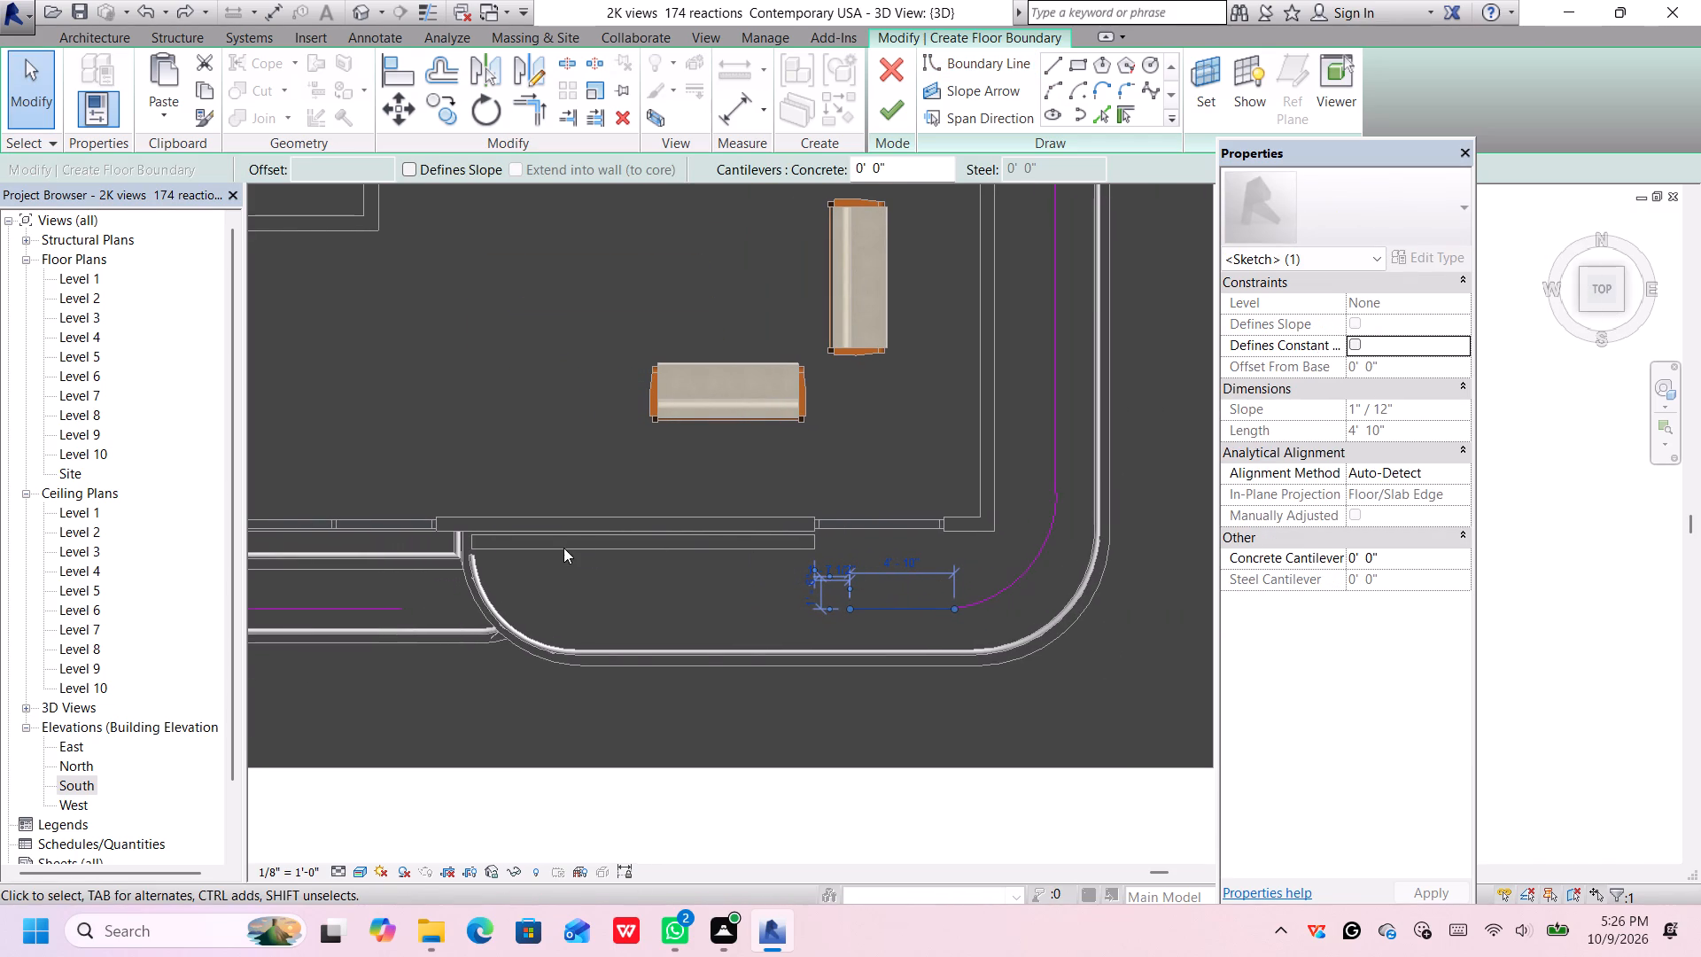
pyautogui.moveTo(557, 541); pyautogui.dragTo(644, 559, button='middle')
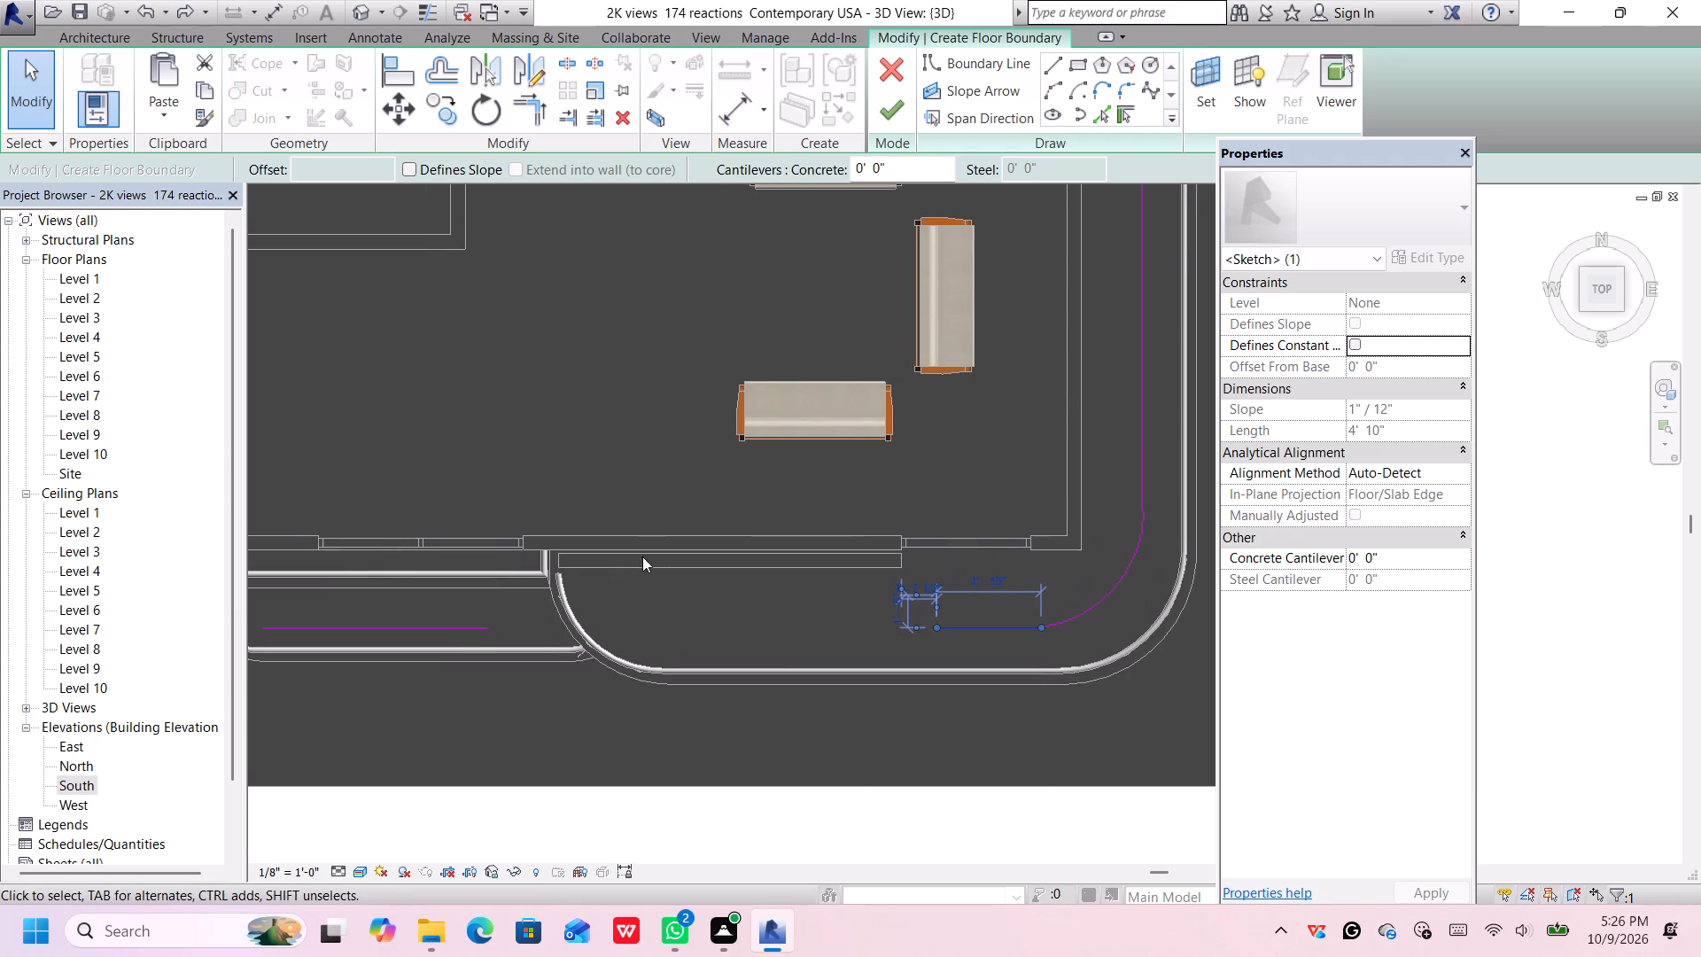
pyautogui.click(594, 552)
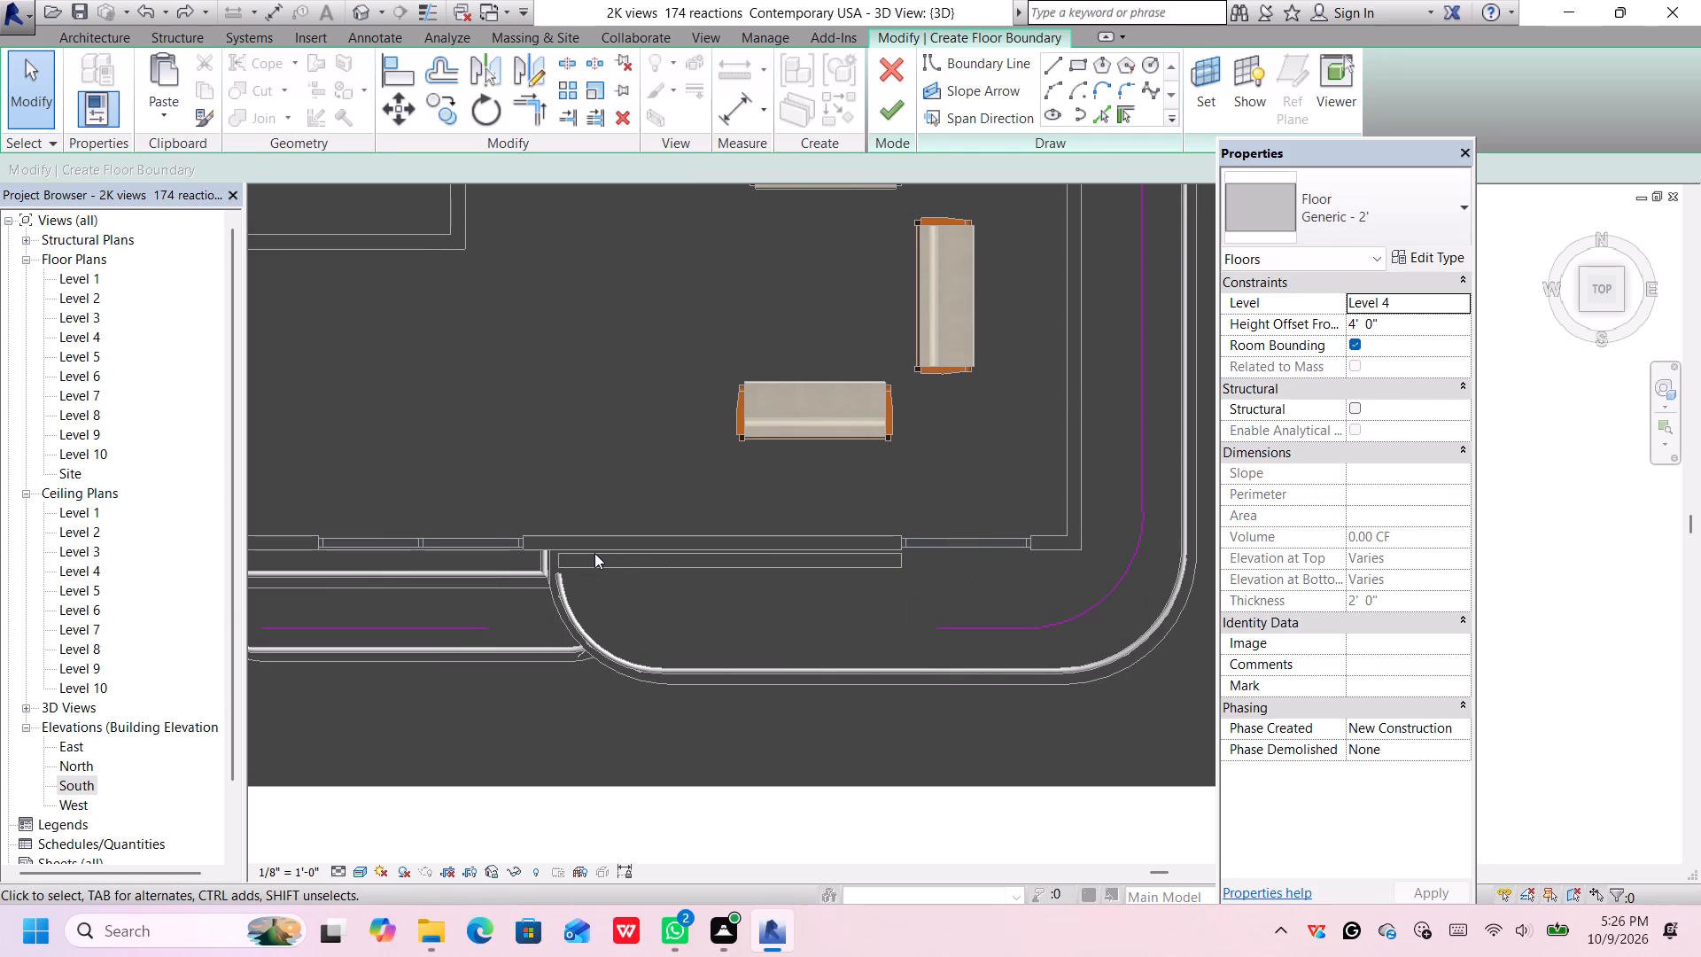
# Draw a tangent Start-End-Radius boundary arc from the south wall face, about 10' 6" from its east end, to the south terrace line's west end.
pyautogui.click(594, 556)
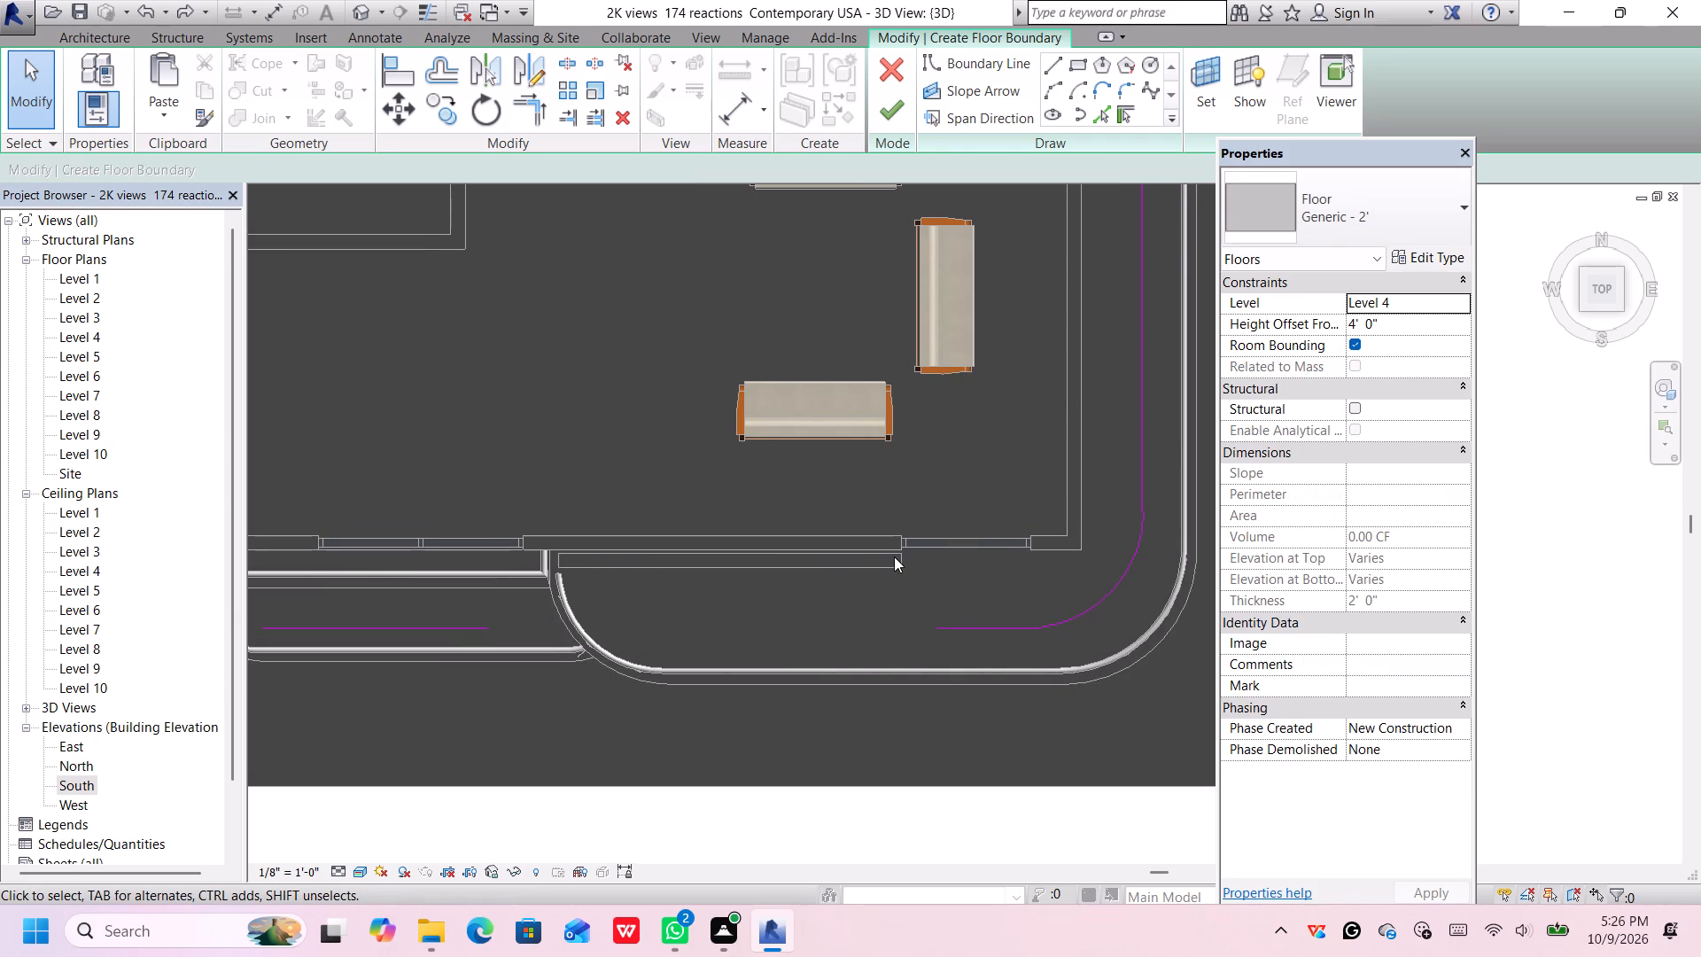
pyautogui.click(894, 556)
pyautogui.scroll(2, 937, 627)
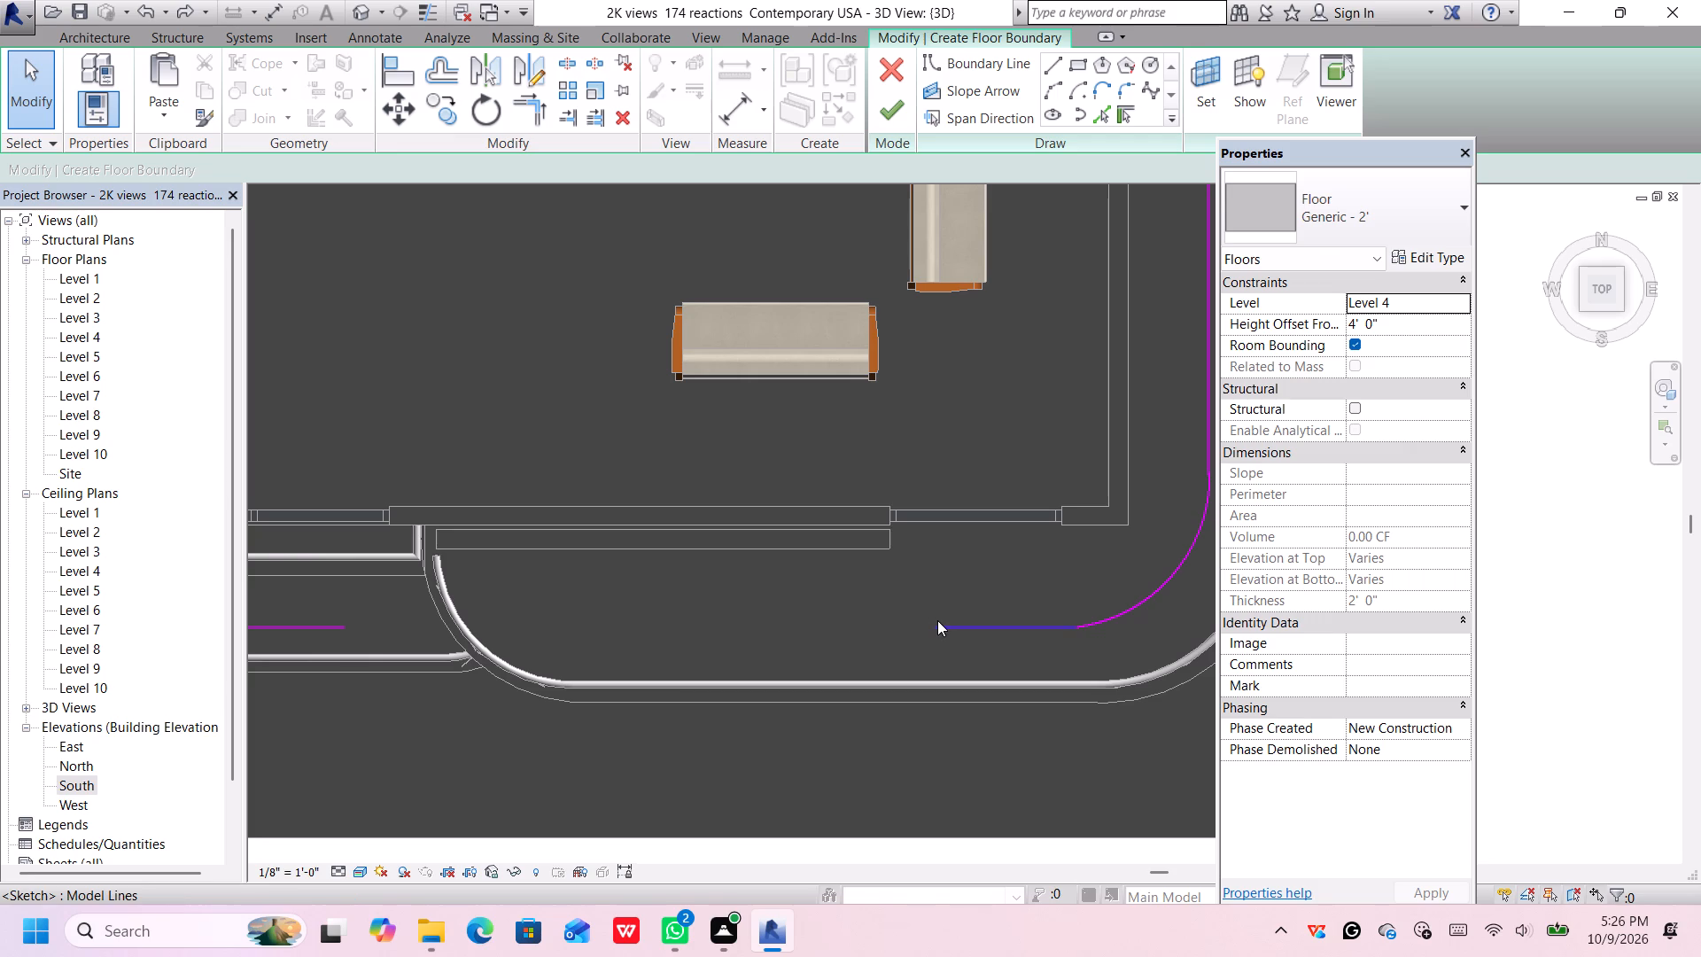
pyautogui.click(1052, 89)
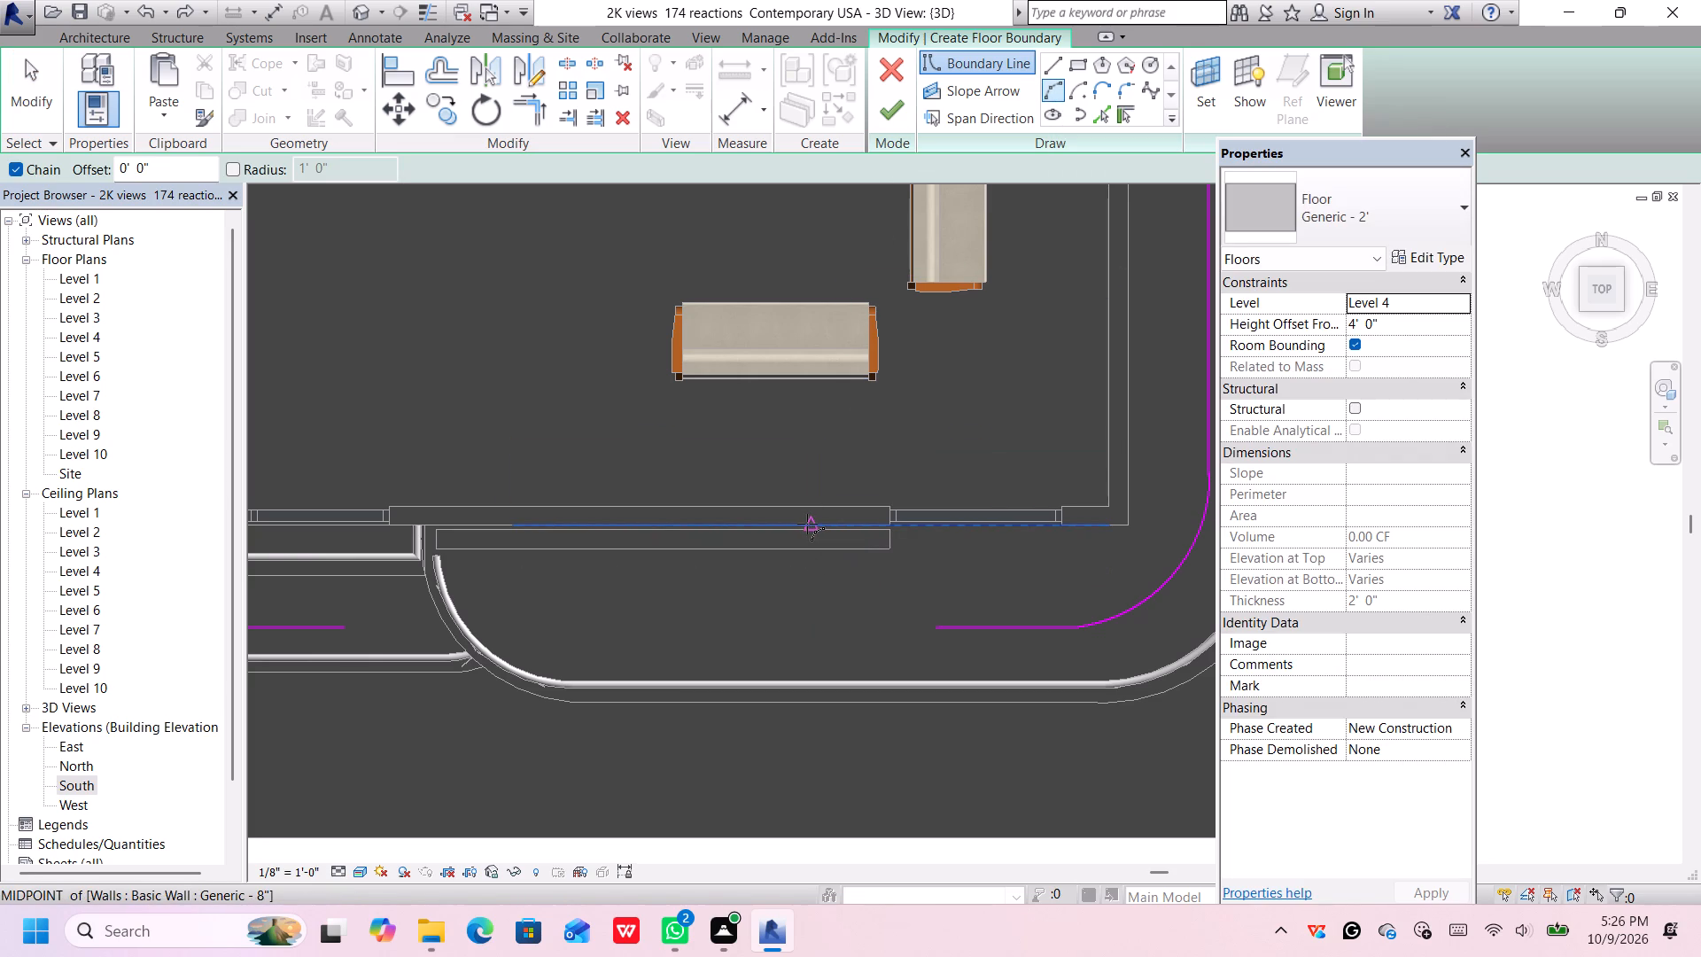
pyautogui.scroll(1, 808, 524)
pyautogui.scroll(-3, 808, 524)
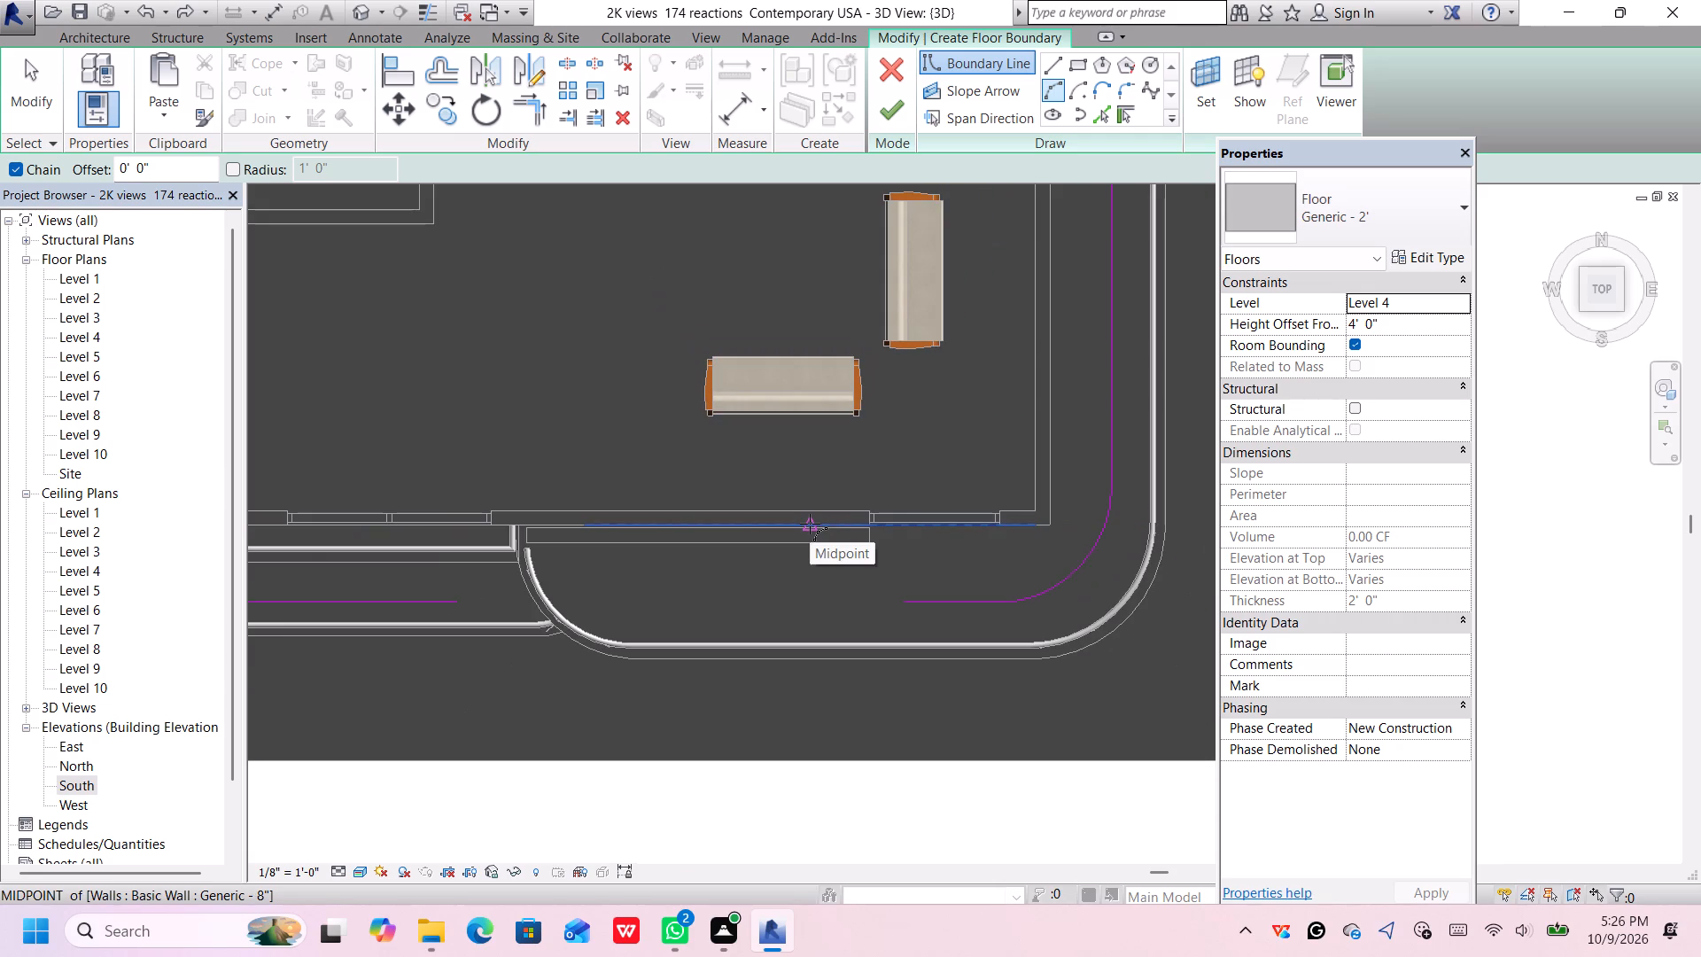
pyautogui.click(995, 128)
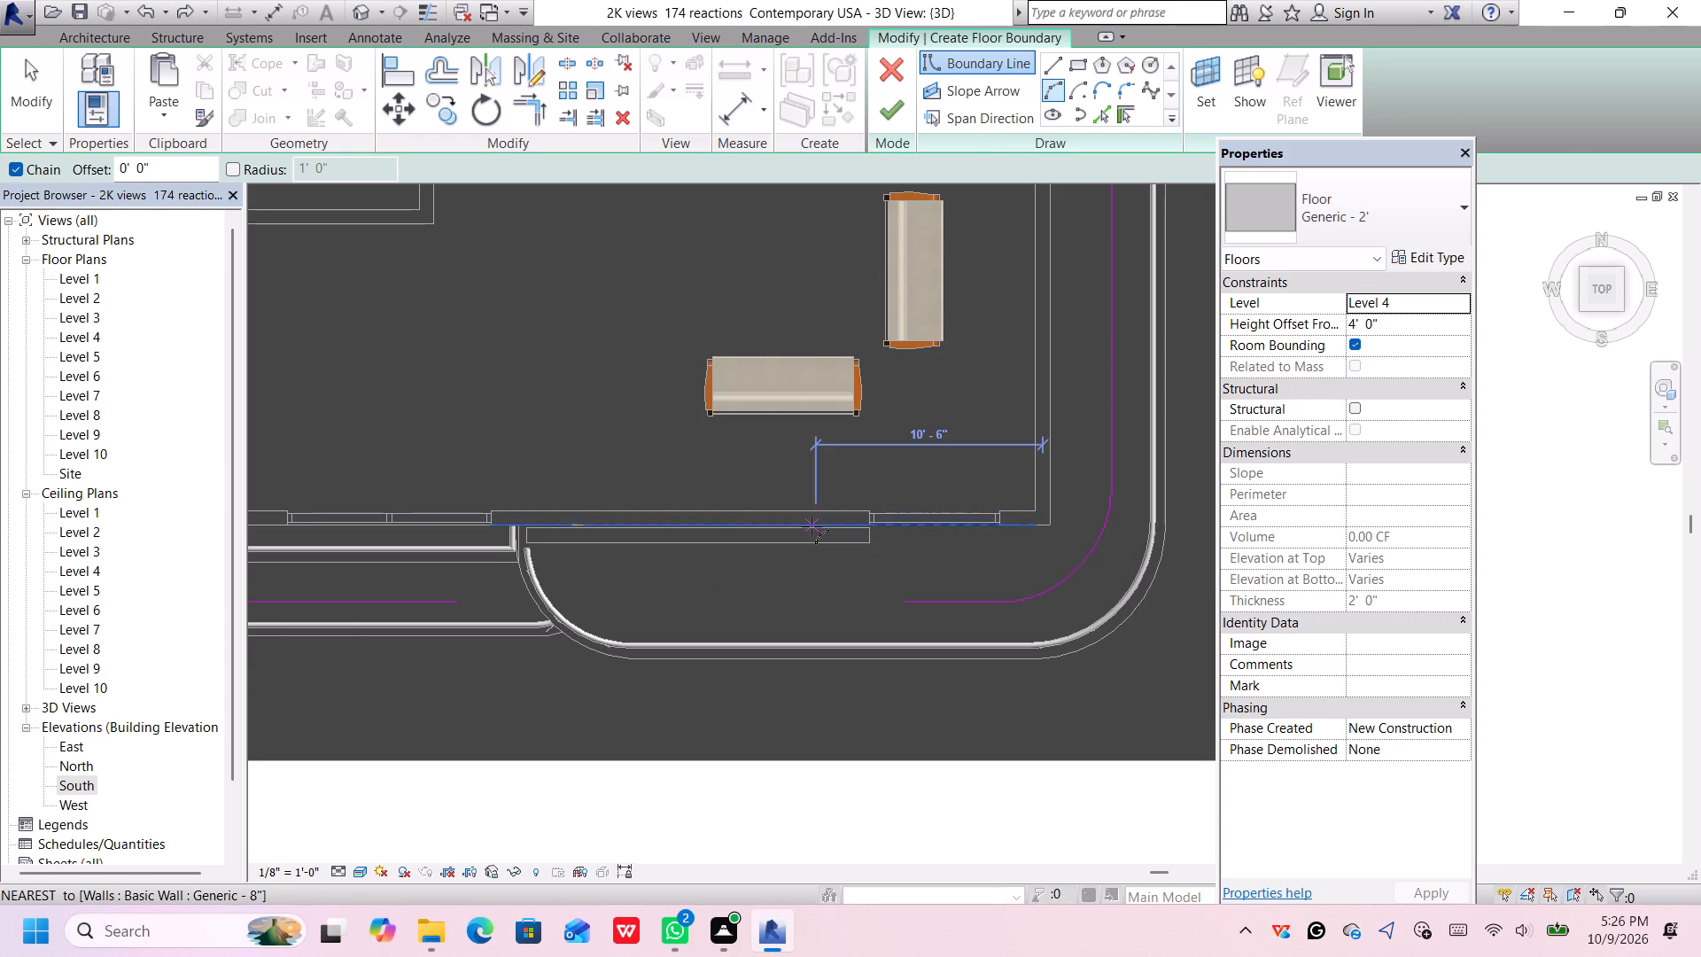
pyautogui.click(812, 526)
pyautogui.click(906, 602)
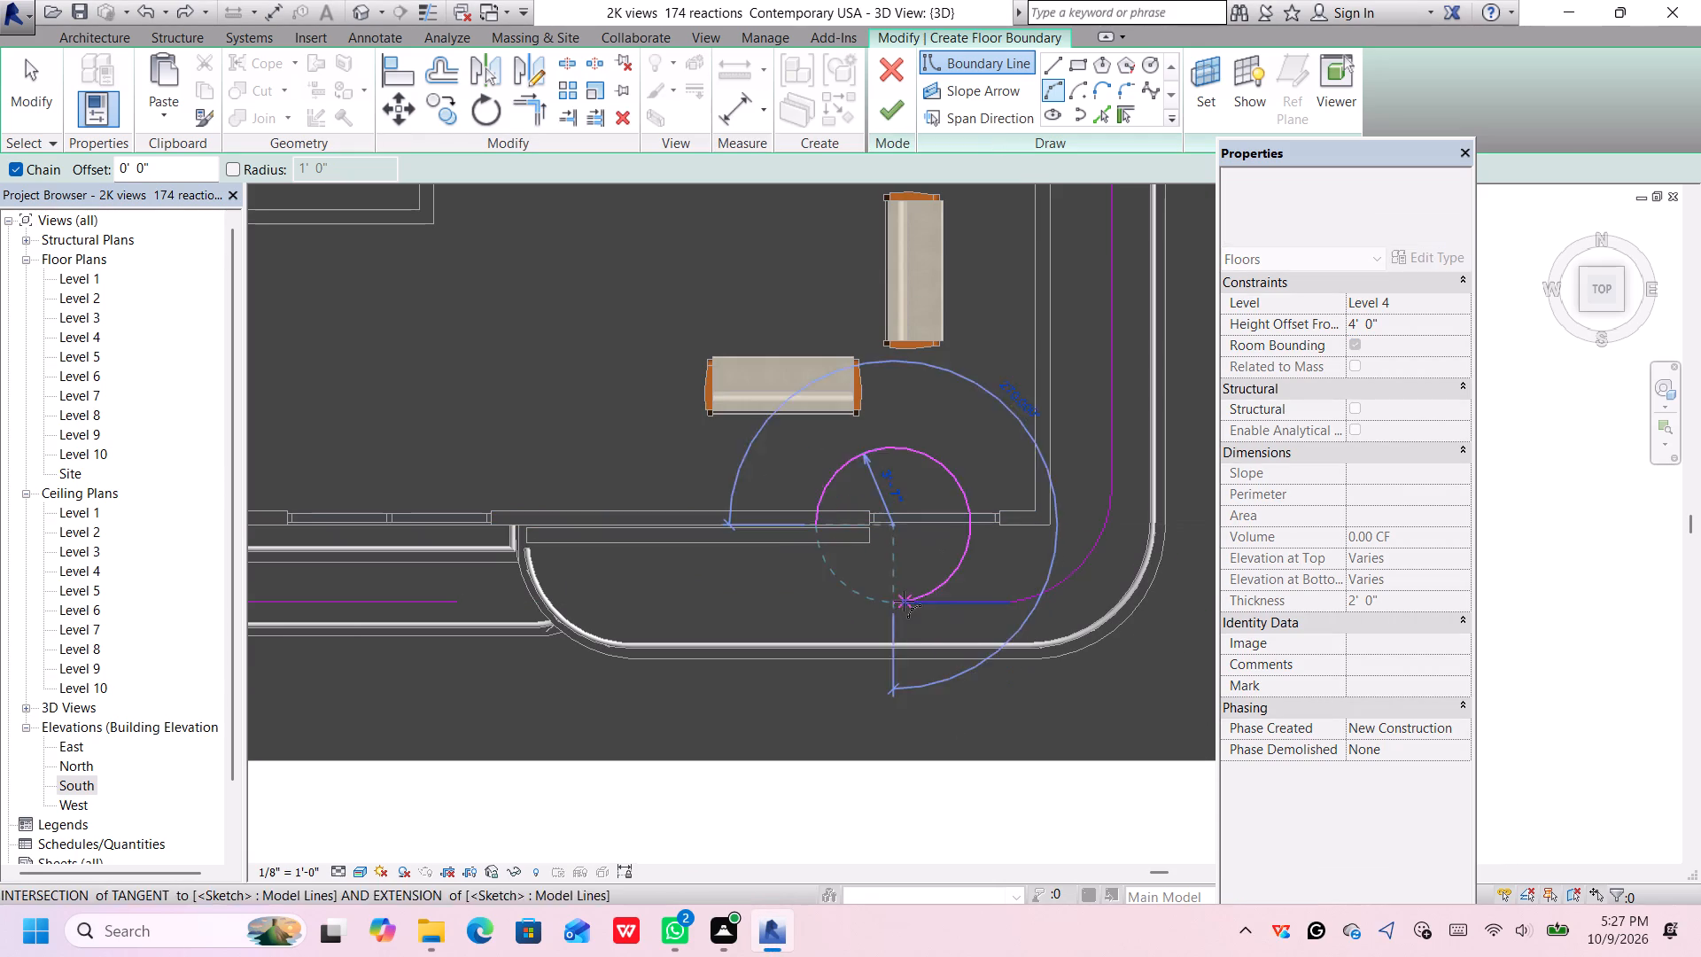
pyautogui.click(836, 574)
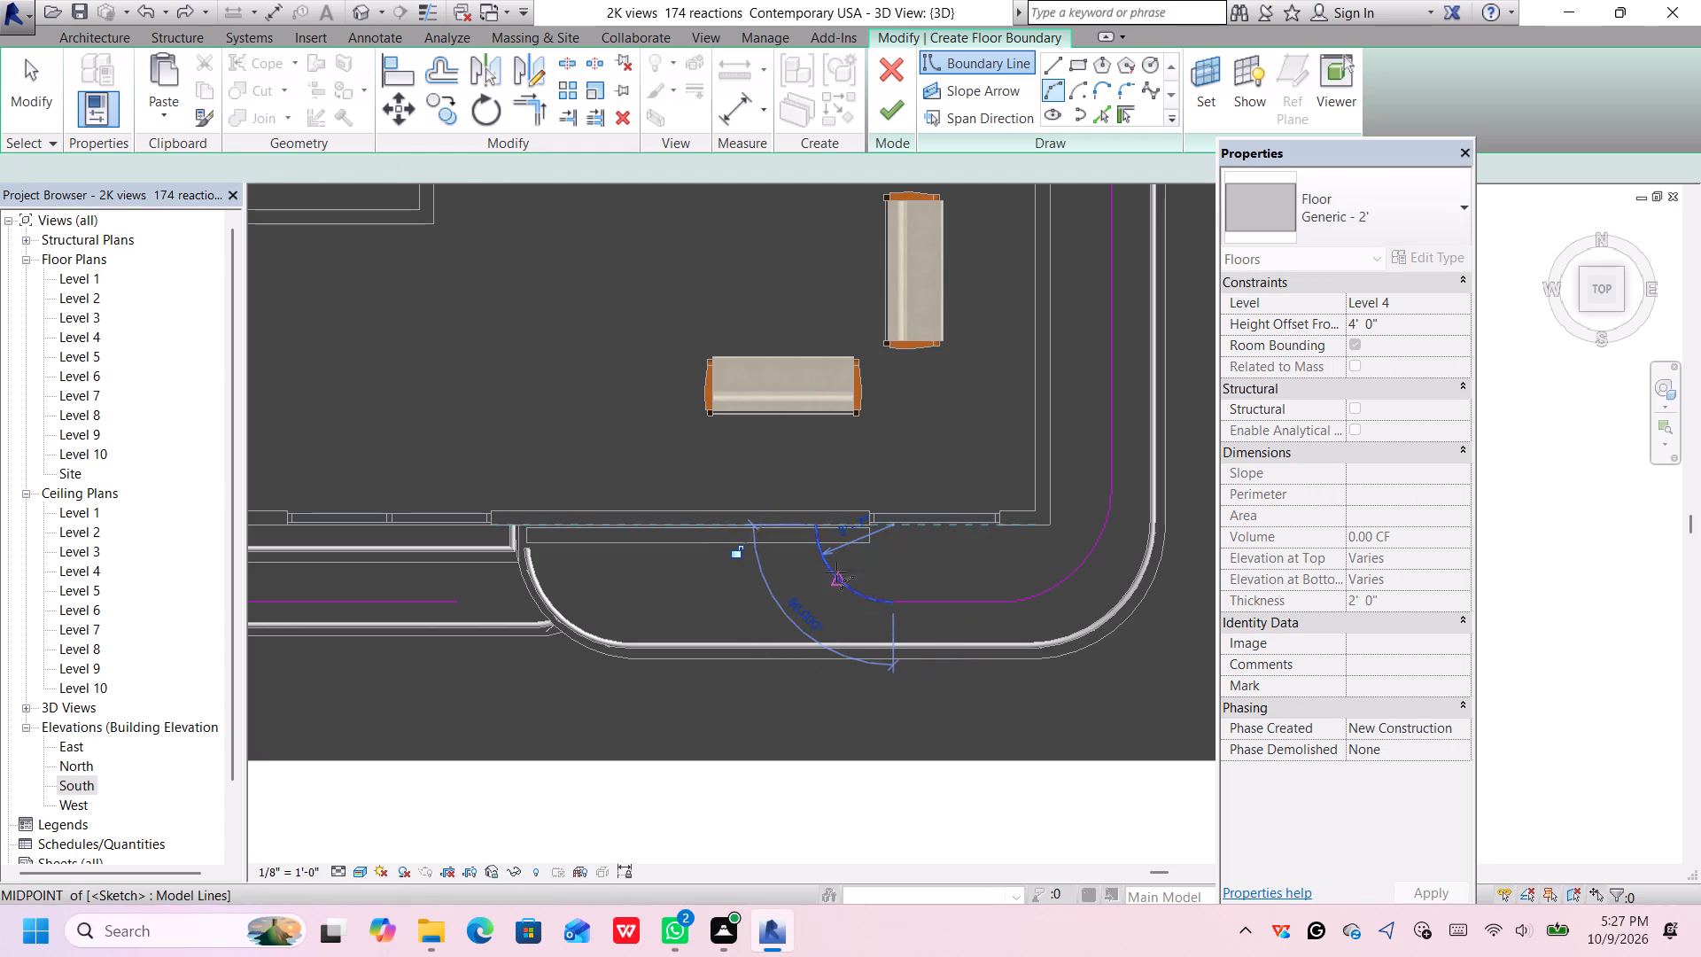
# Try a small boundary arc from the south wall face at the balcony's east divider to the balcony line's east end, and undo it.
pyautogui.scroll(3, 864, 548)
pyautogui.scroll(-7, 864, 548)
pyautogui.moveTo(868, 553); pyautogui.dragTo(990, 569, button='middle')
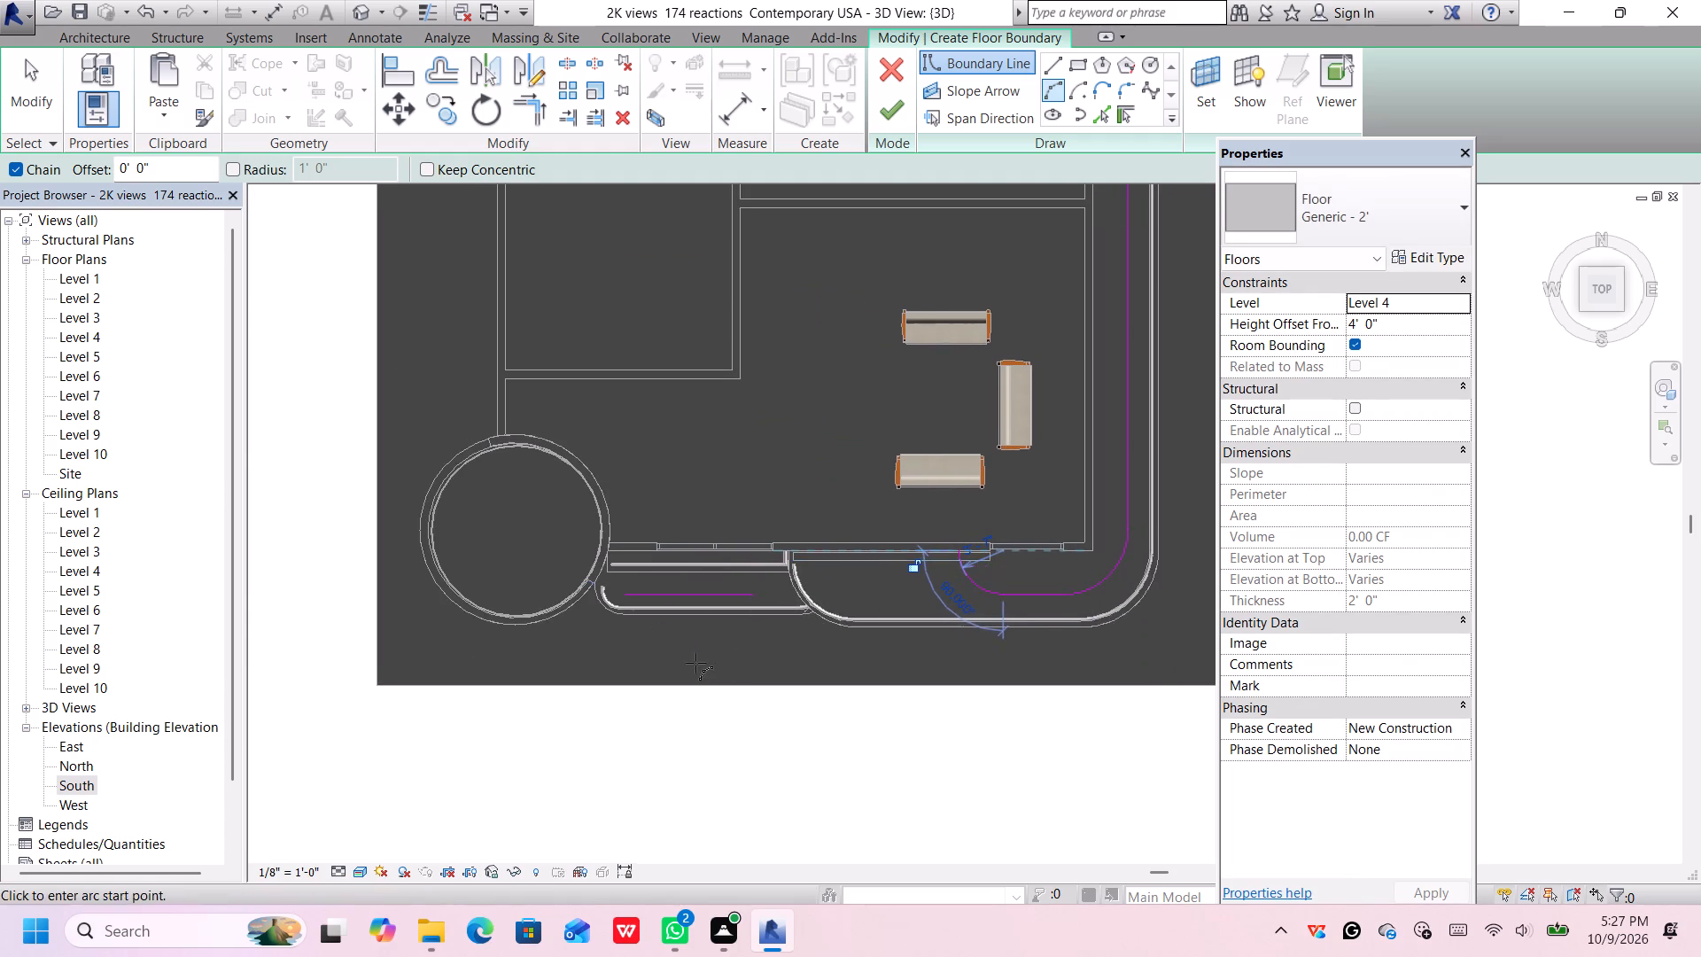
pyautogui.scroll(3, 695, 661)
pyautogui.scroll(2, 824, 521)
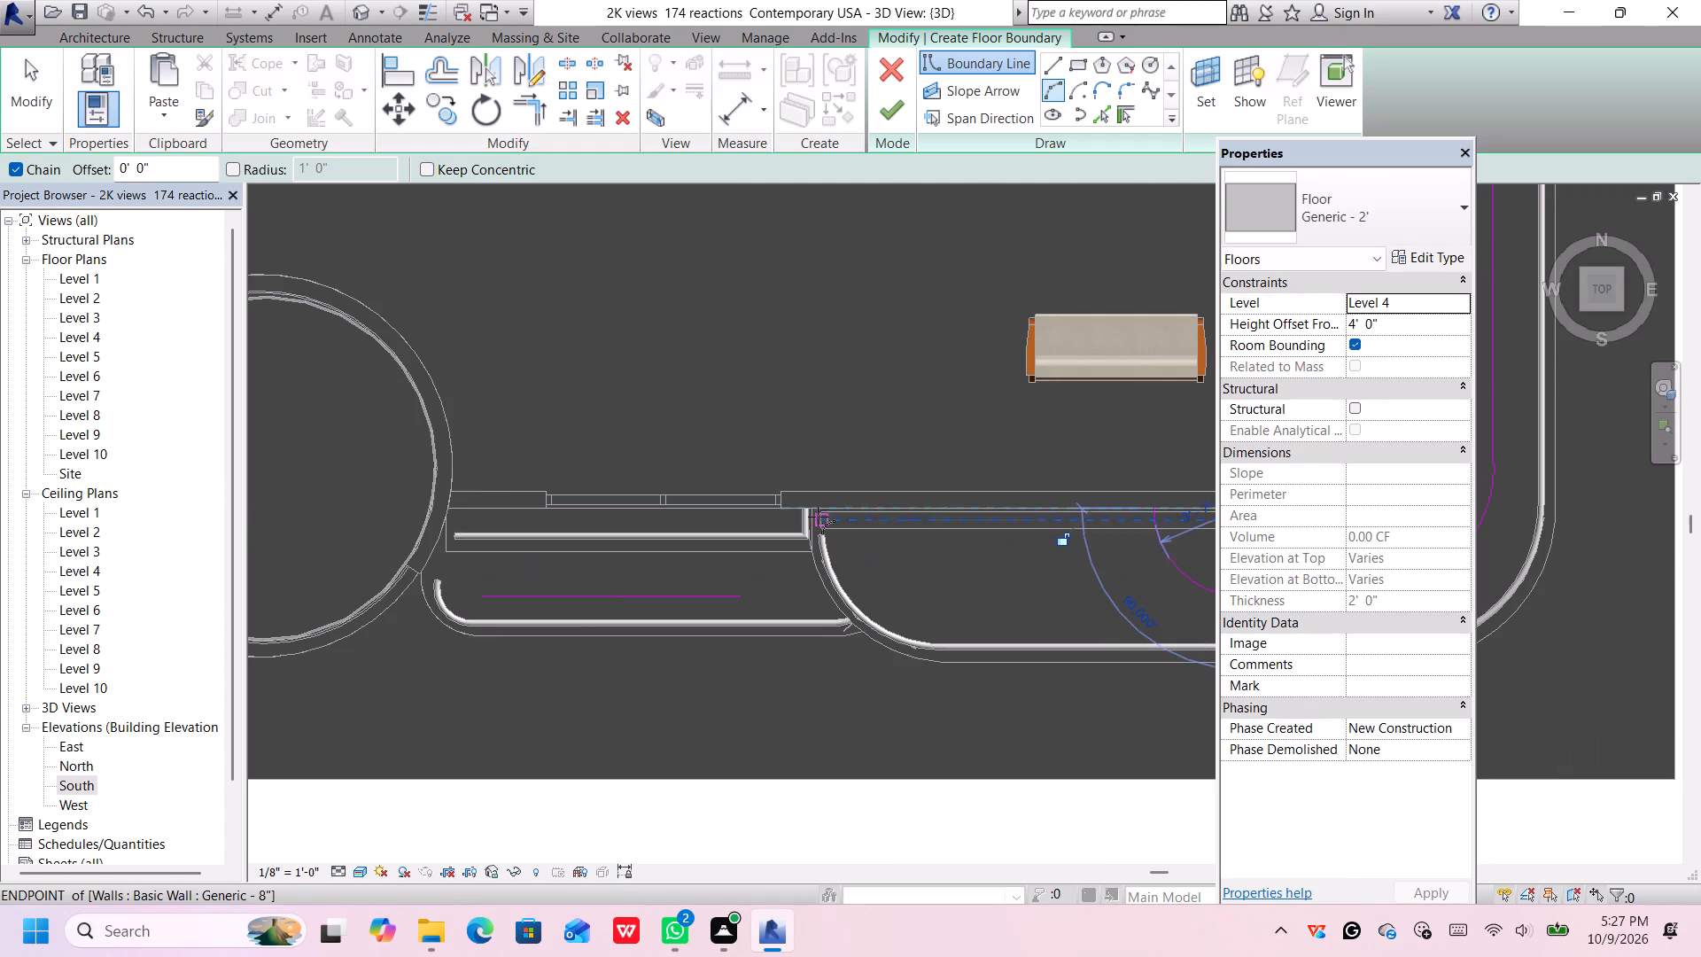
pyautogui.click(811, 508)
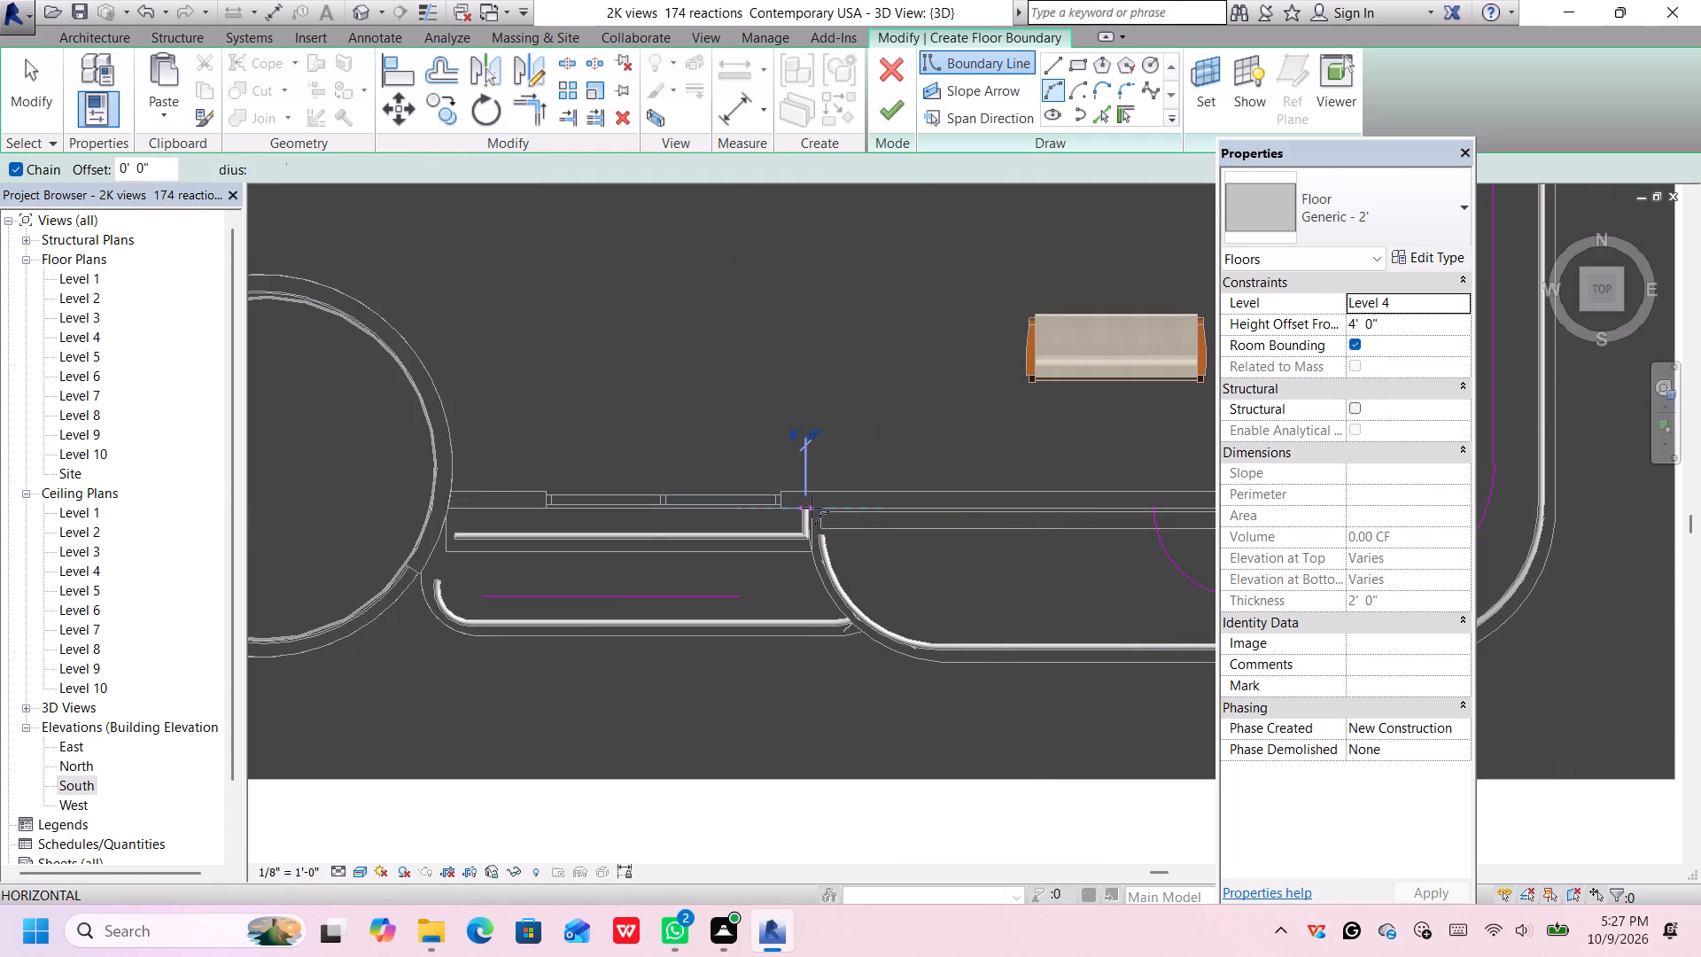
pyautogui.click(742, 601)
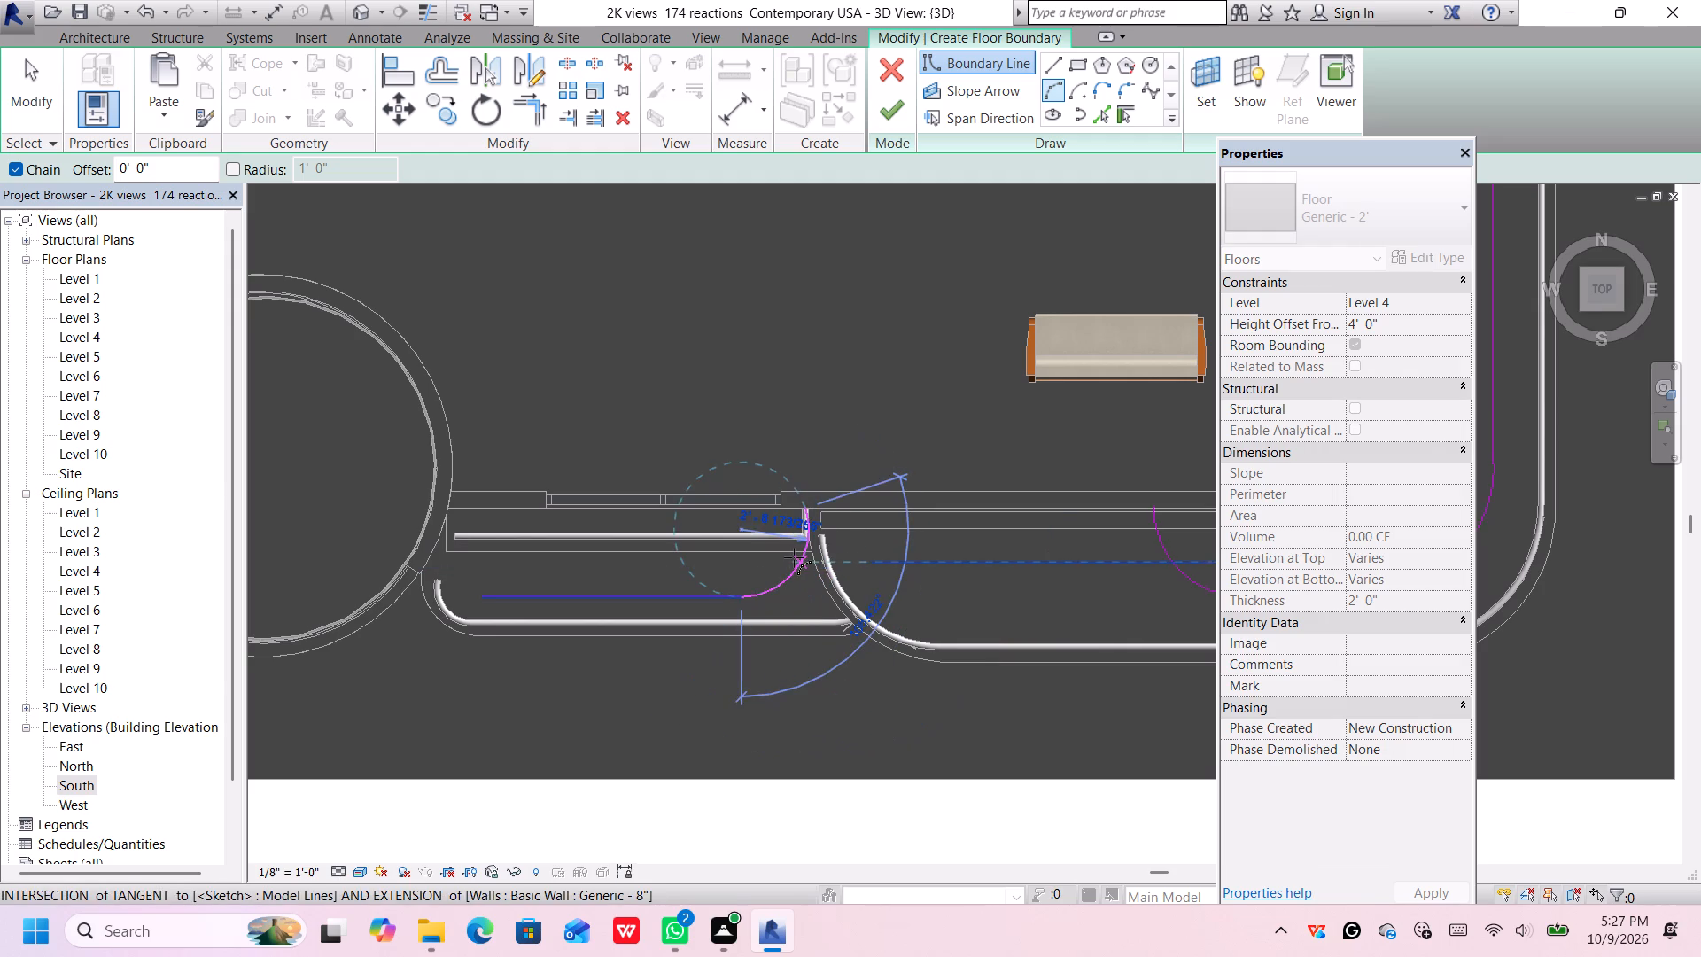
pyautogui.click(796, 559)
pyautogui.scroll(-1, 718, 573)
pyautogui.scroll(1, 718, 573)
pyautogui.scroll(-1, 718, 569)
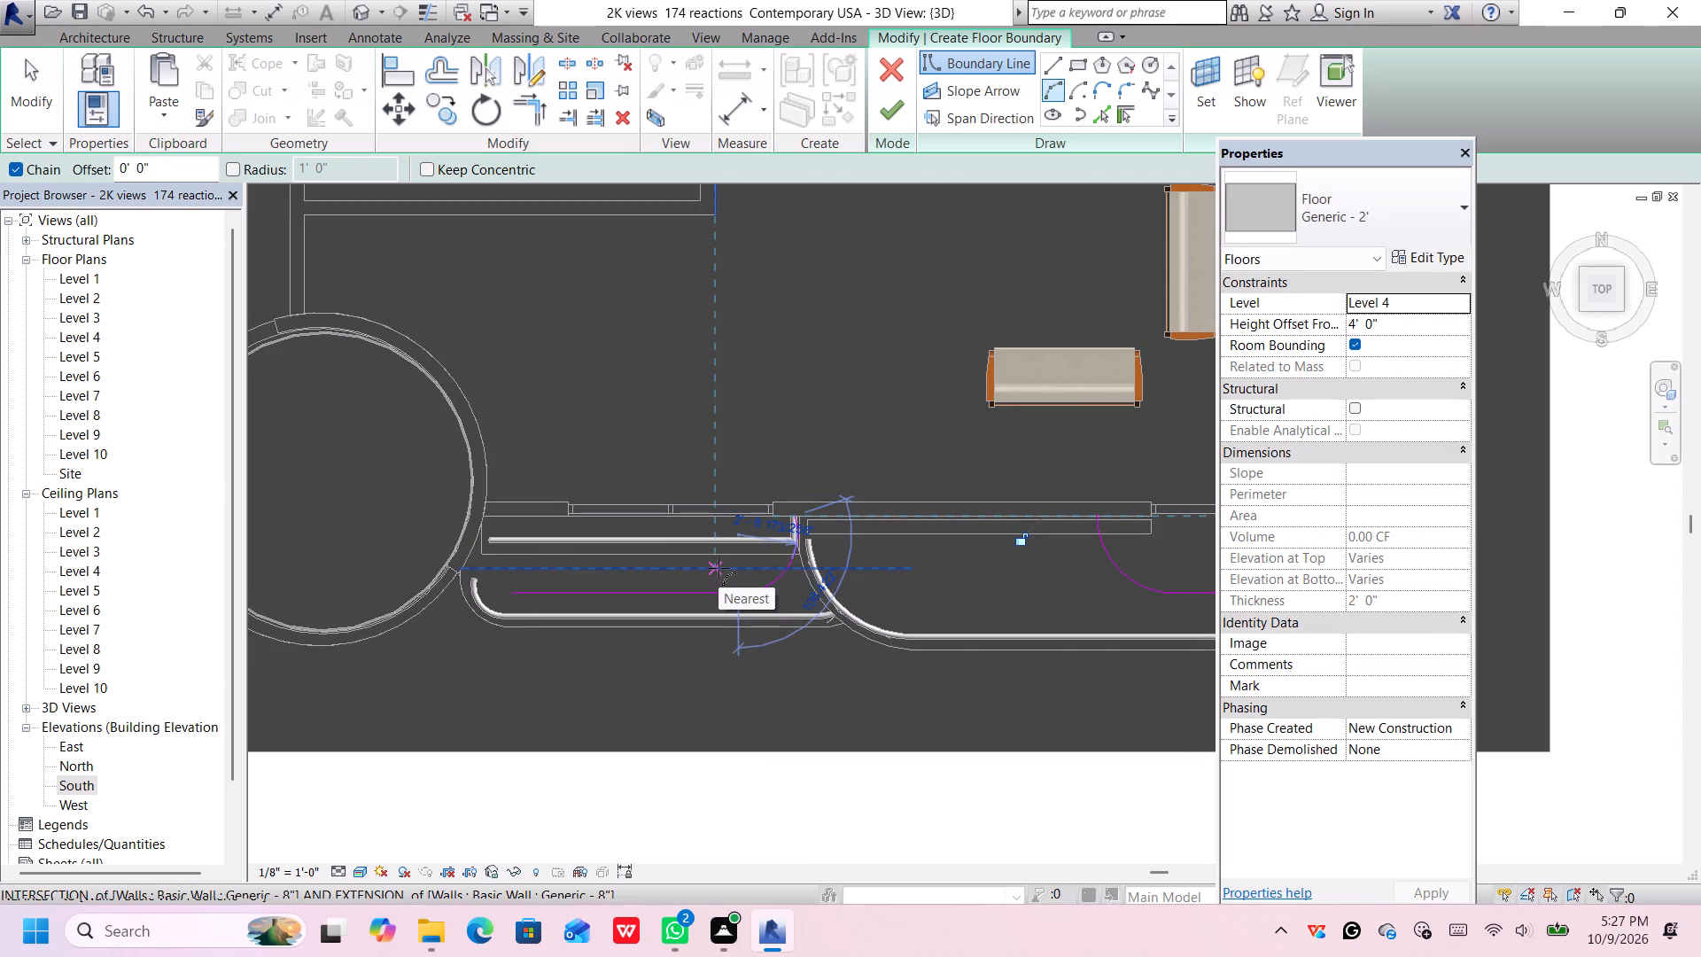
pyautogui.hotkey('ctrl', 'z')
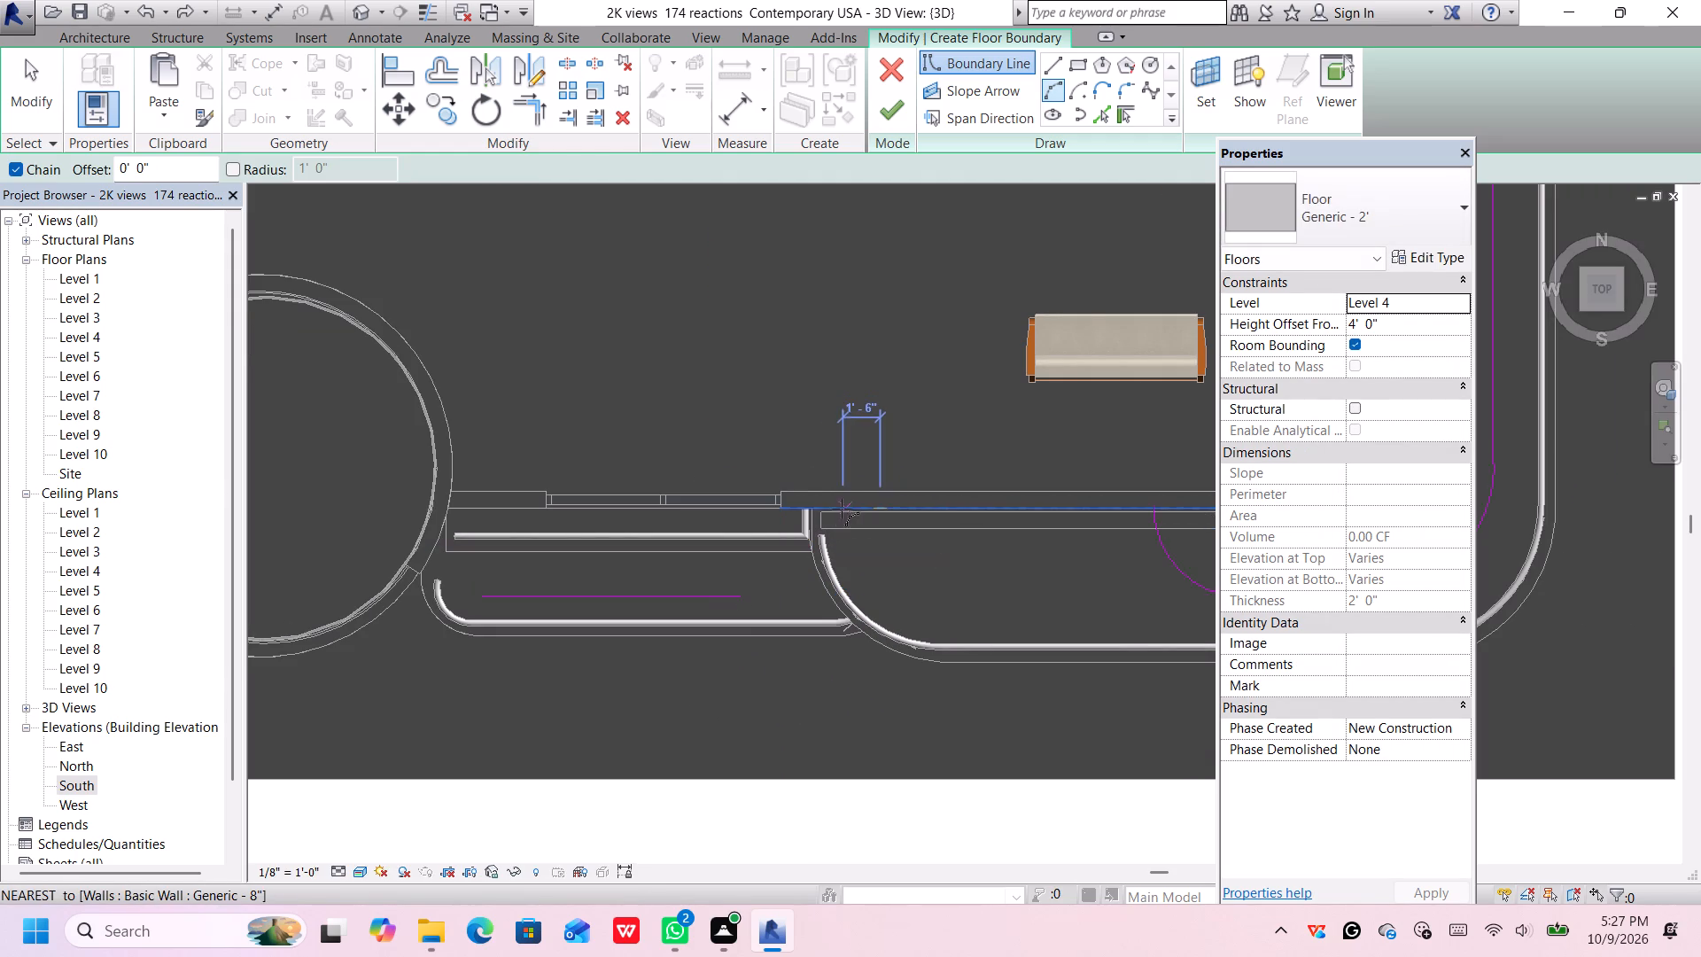
# Draw a tangent boundary arc from the south wall face just east of the balcony divider to the balcony line's east end.
pyautogui.scroll(4, 833, 509)
pyautogui.click(829, 509)
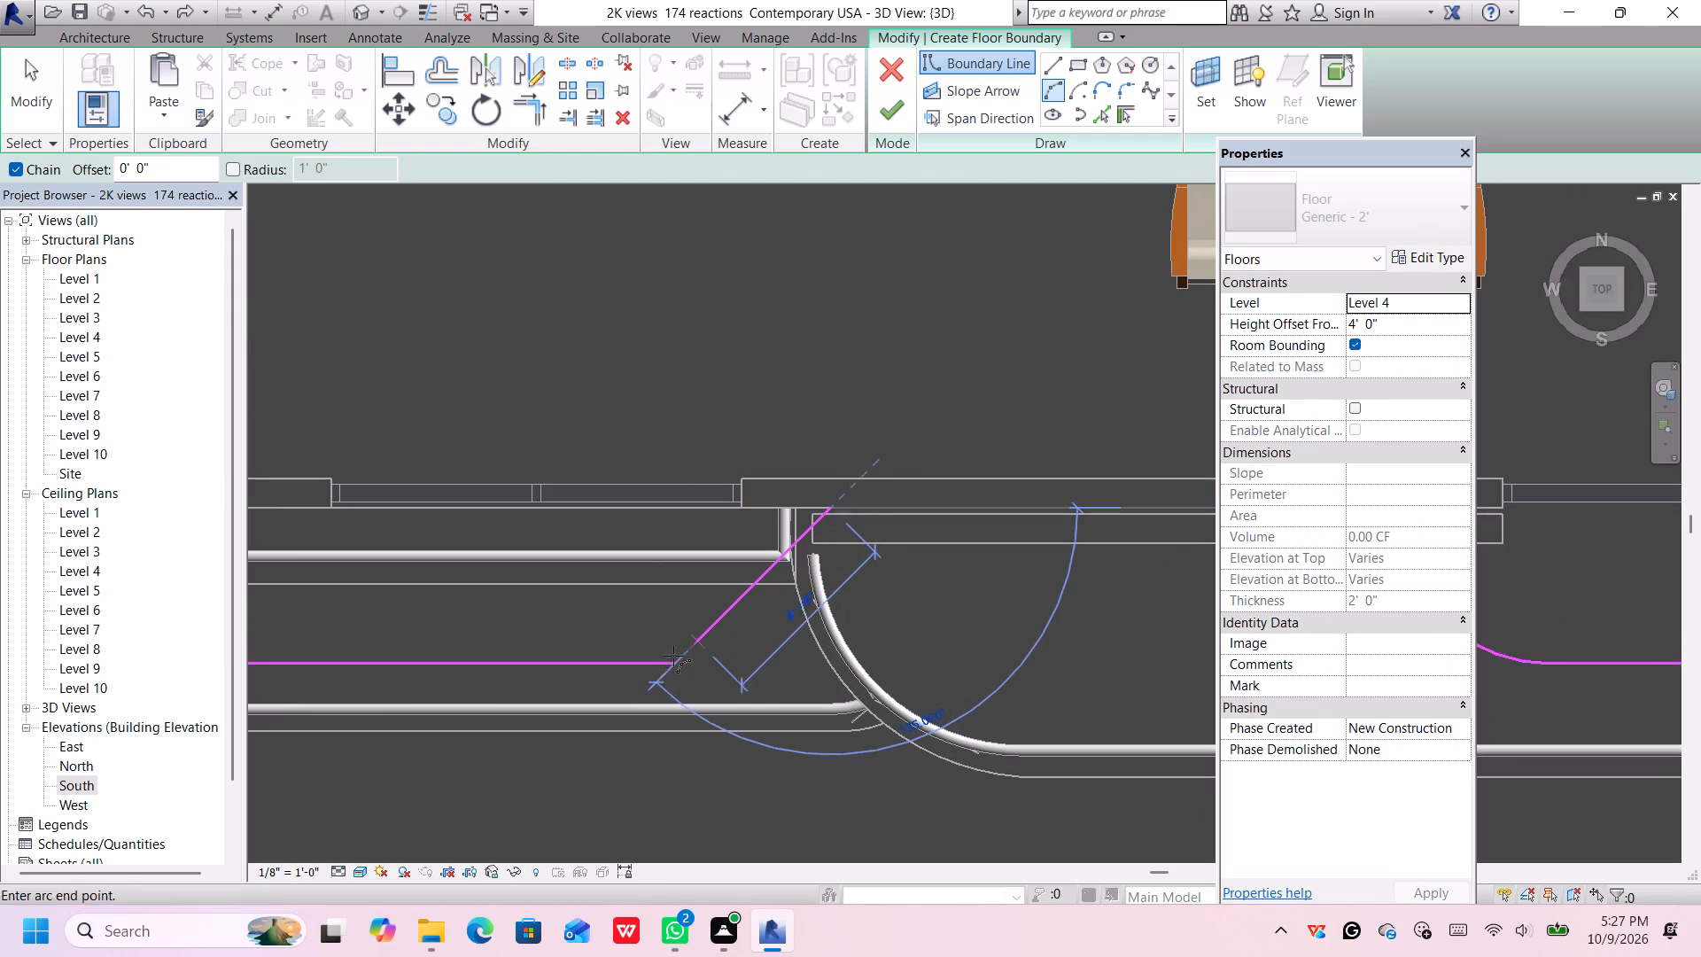
pyautogui.scroll(3, 668, 652)
pyautogui.click(680, 670)
pyautogui.scroll(-1, 693, 652)
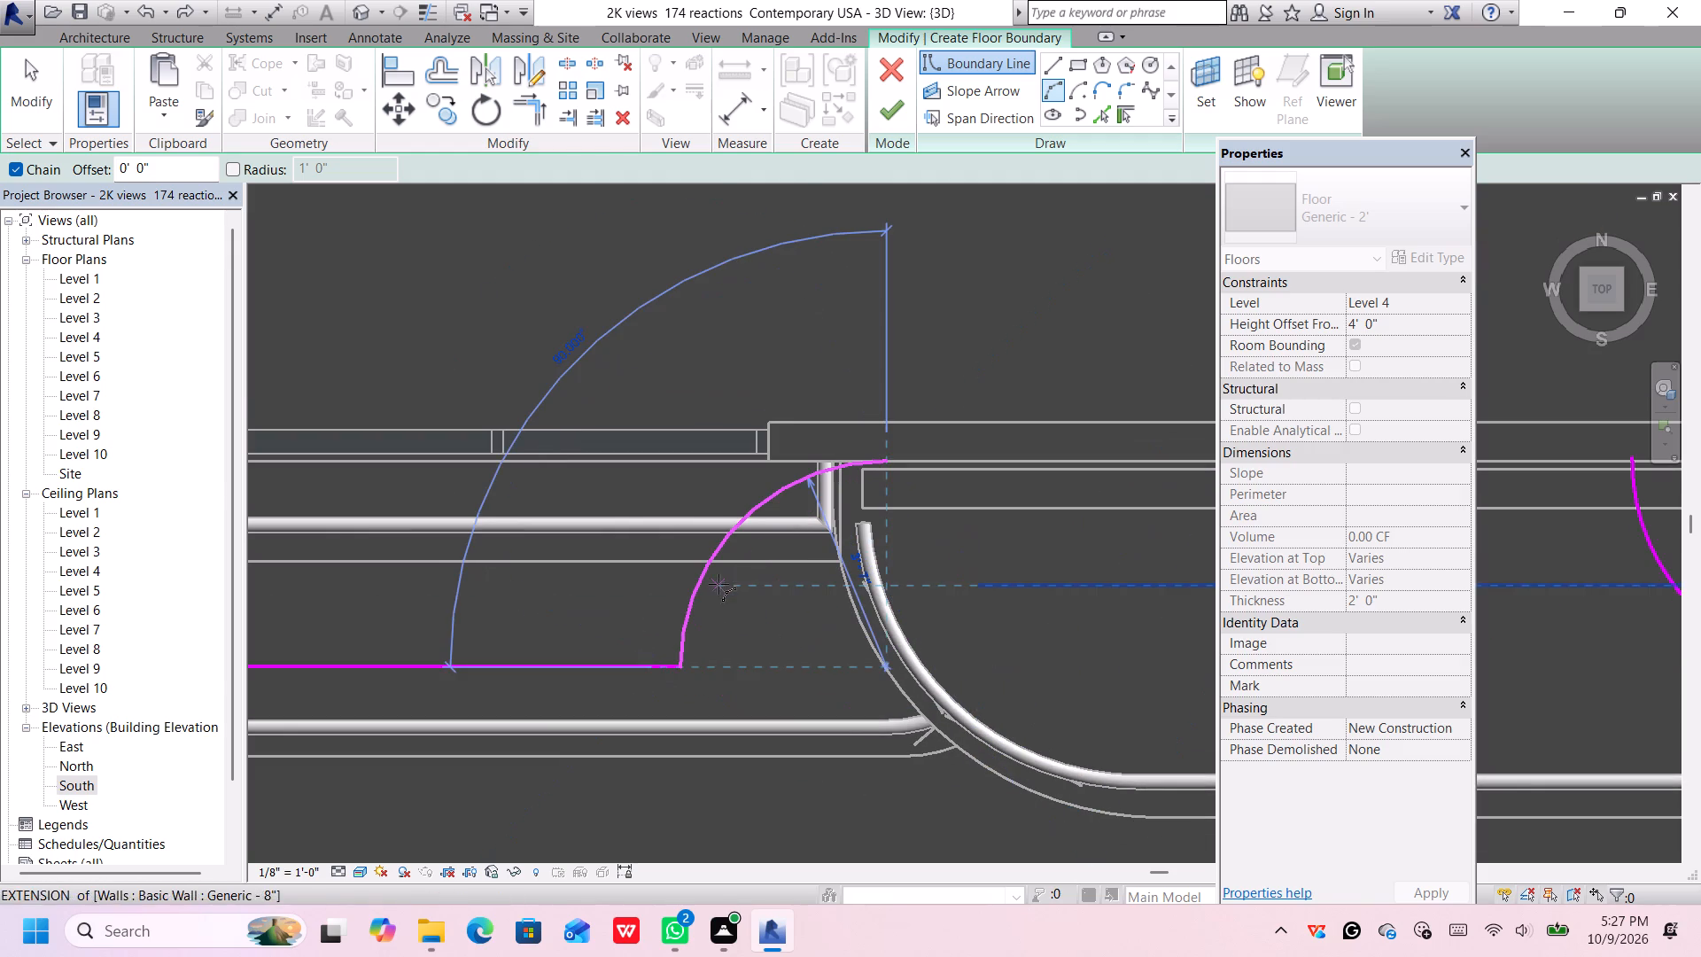
pyautogui.click(766, 673)
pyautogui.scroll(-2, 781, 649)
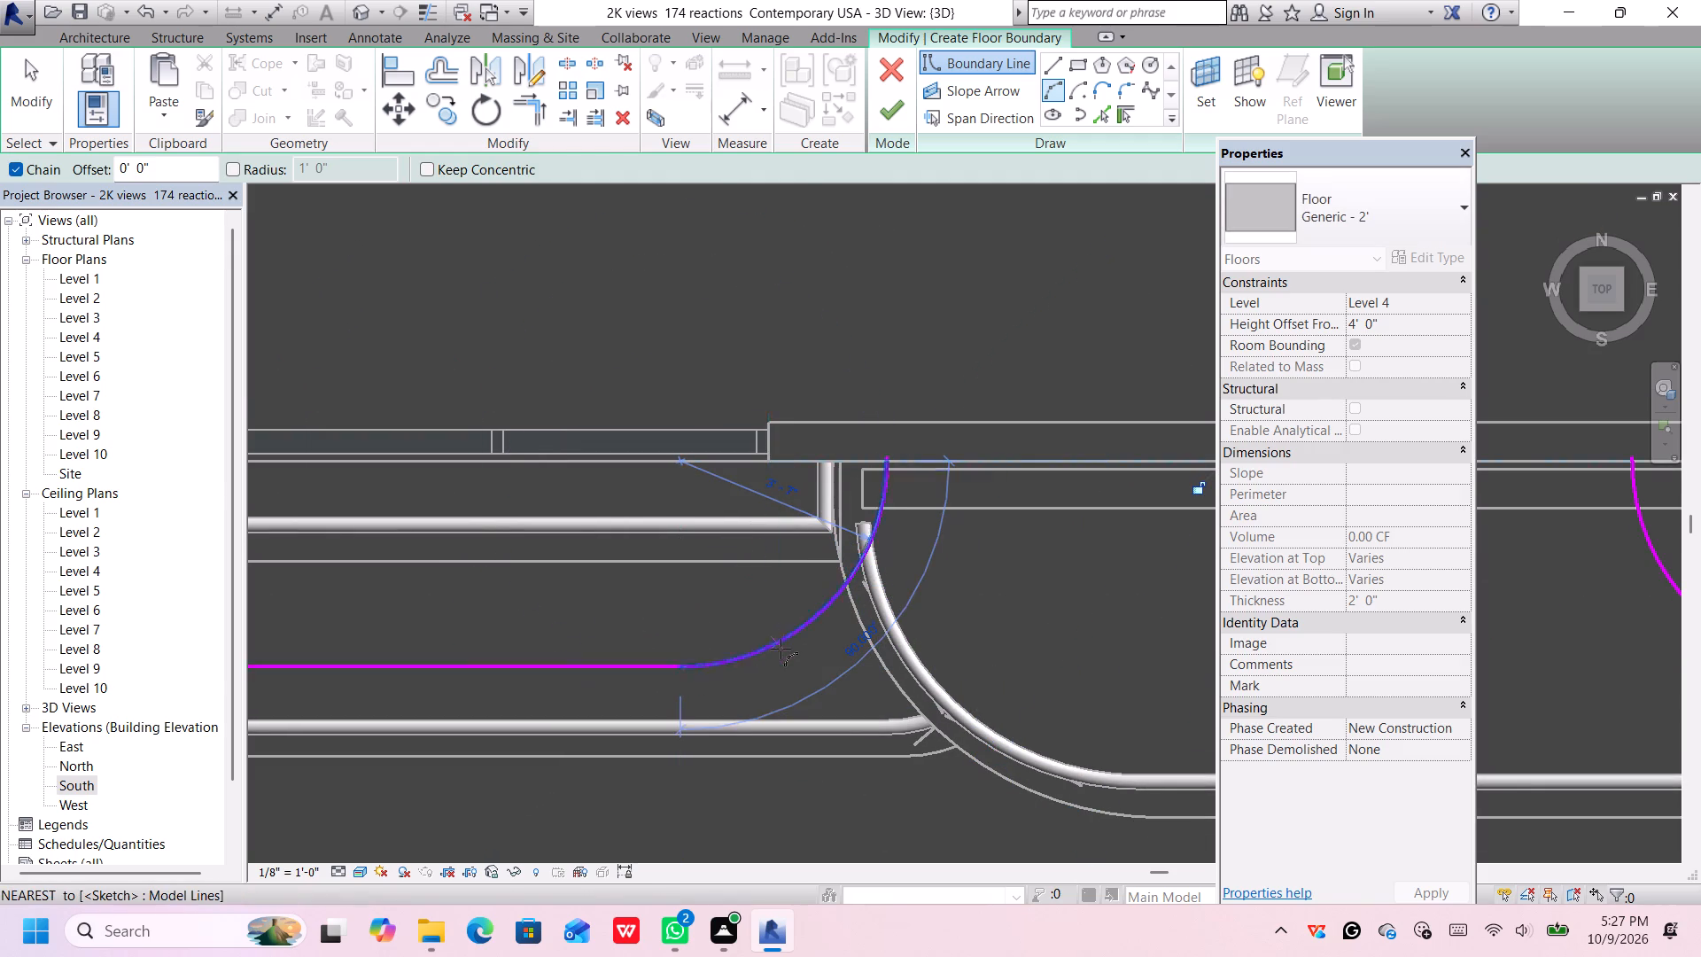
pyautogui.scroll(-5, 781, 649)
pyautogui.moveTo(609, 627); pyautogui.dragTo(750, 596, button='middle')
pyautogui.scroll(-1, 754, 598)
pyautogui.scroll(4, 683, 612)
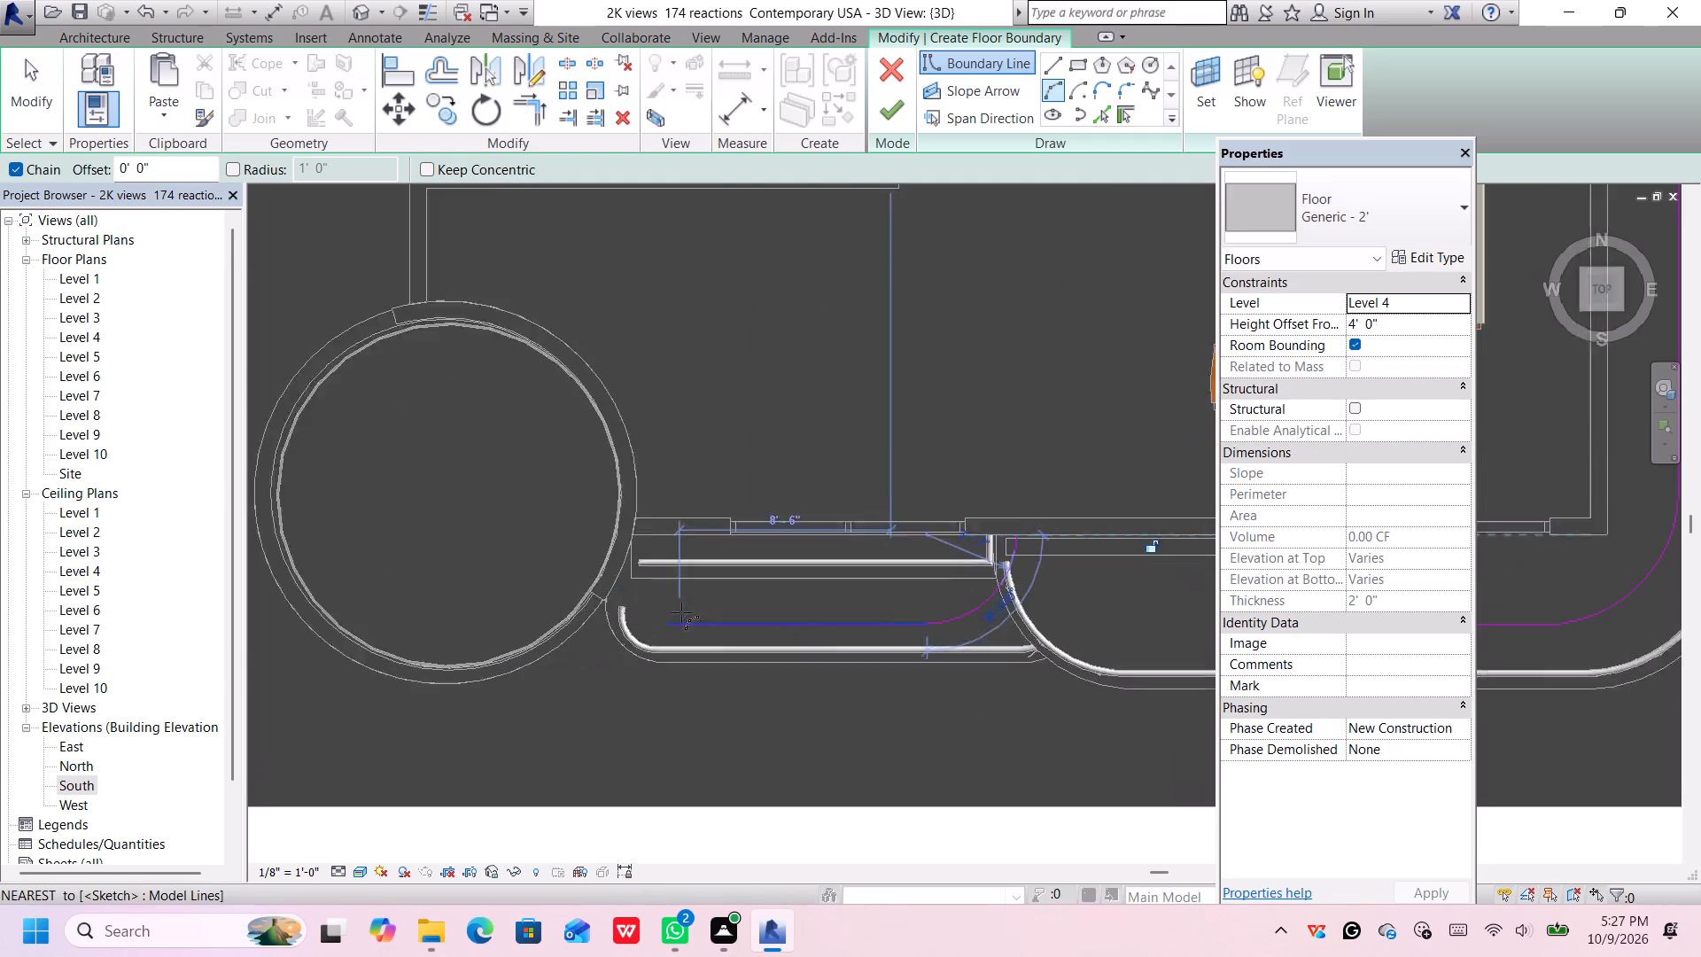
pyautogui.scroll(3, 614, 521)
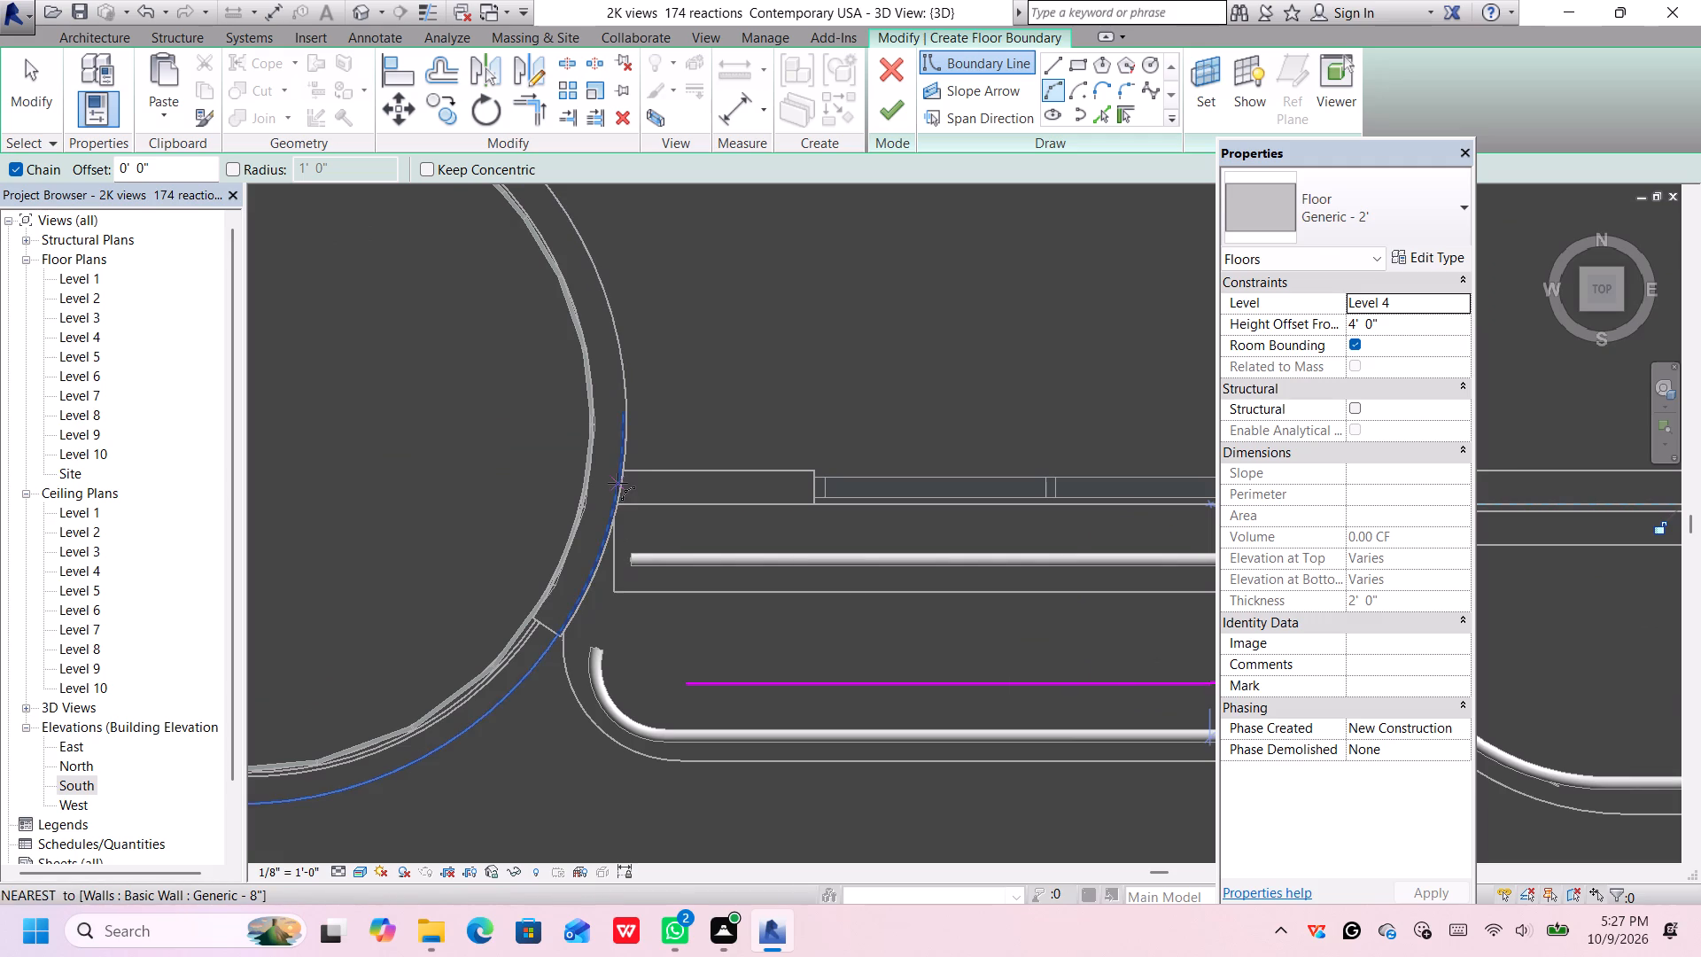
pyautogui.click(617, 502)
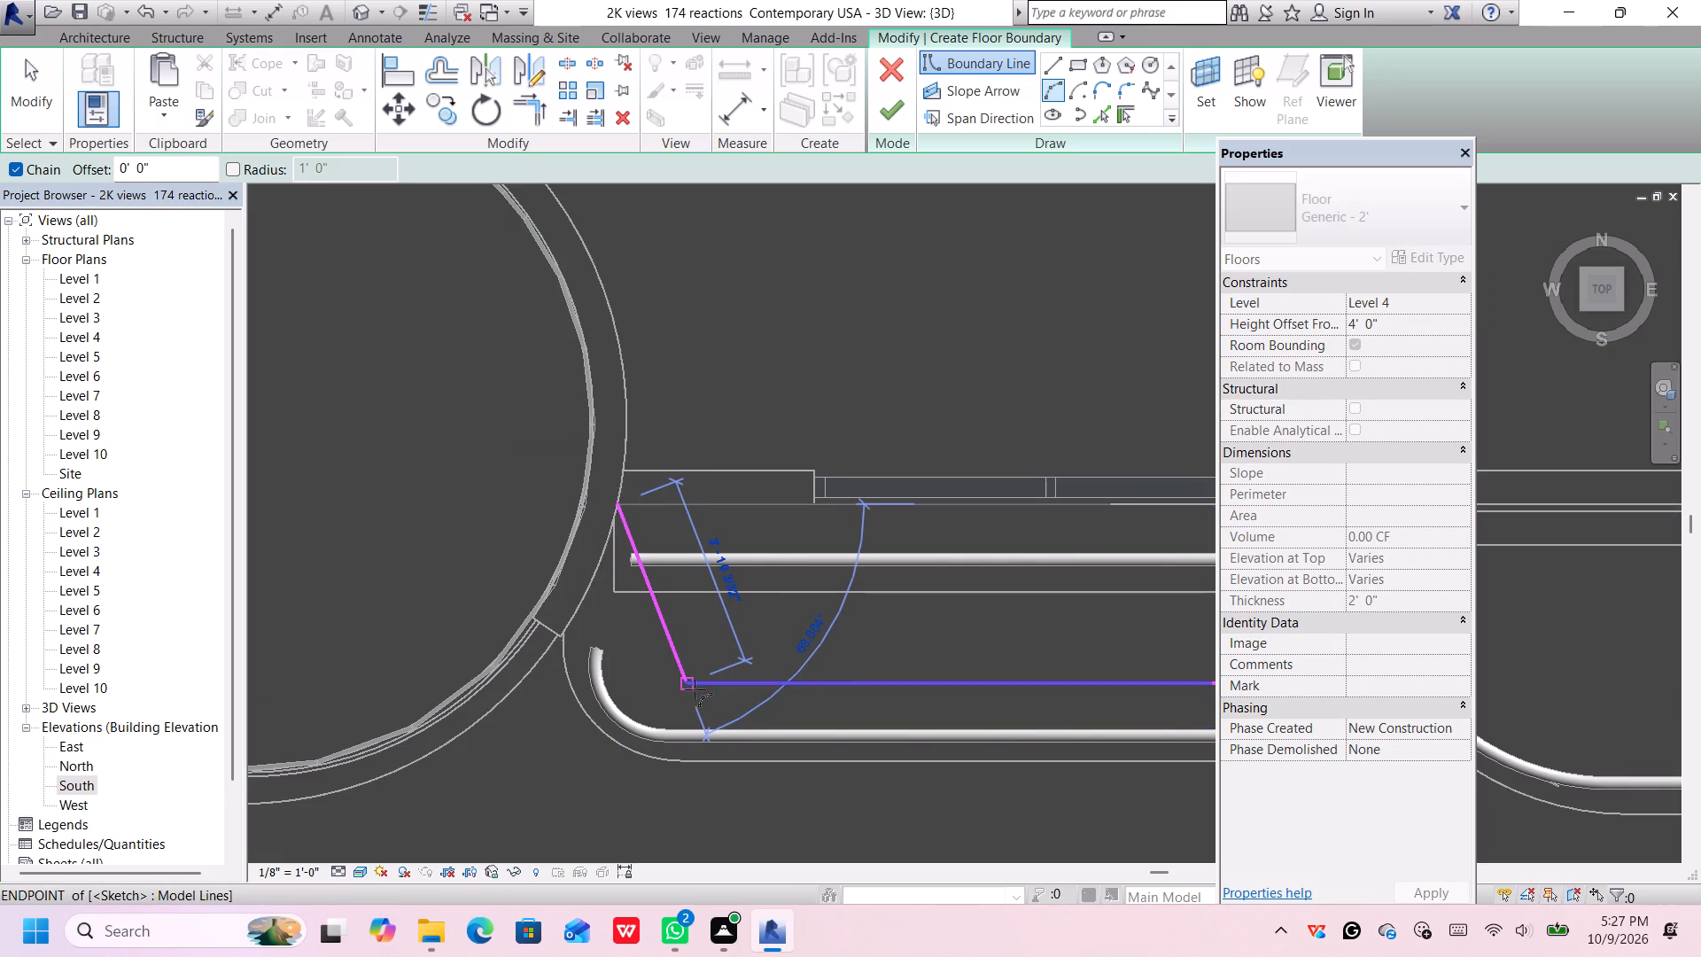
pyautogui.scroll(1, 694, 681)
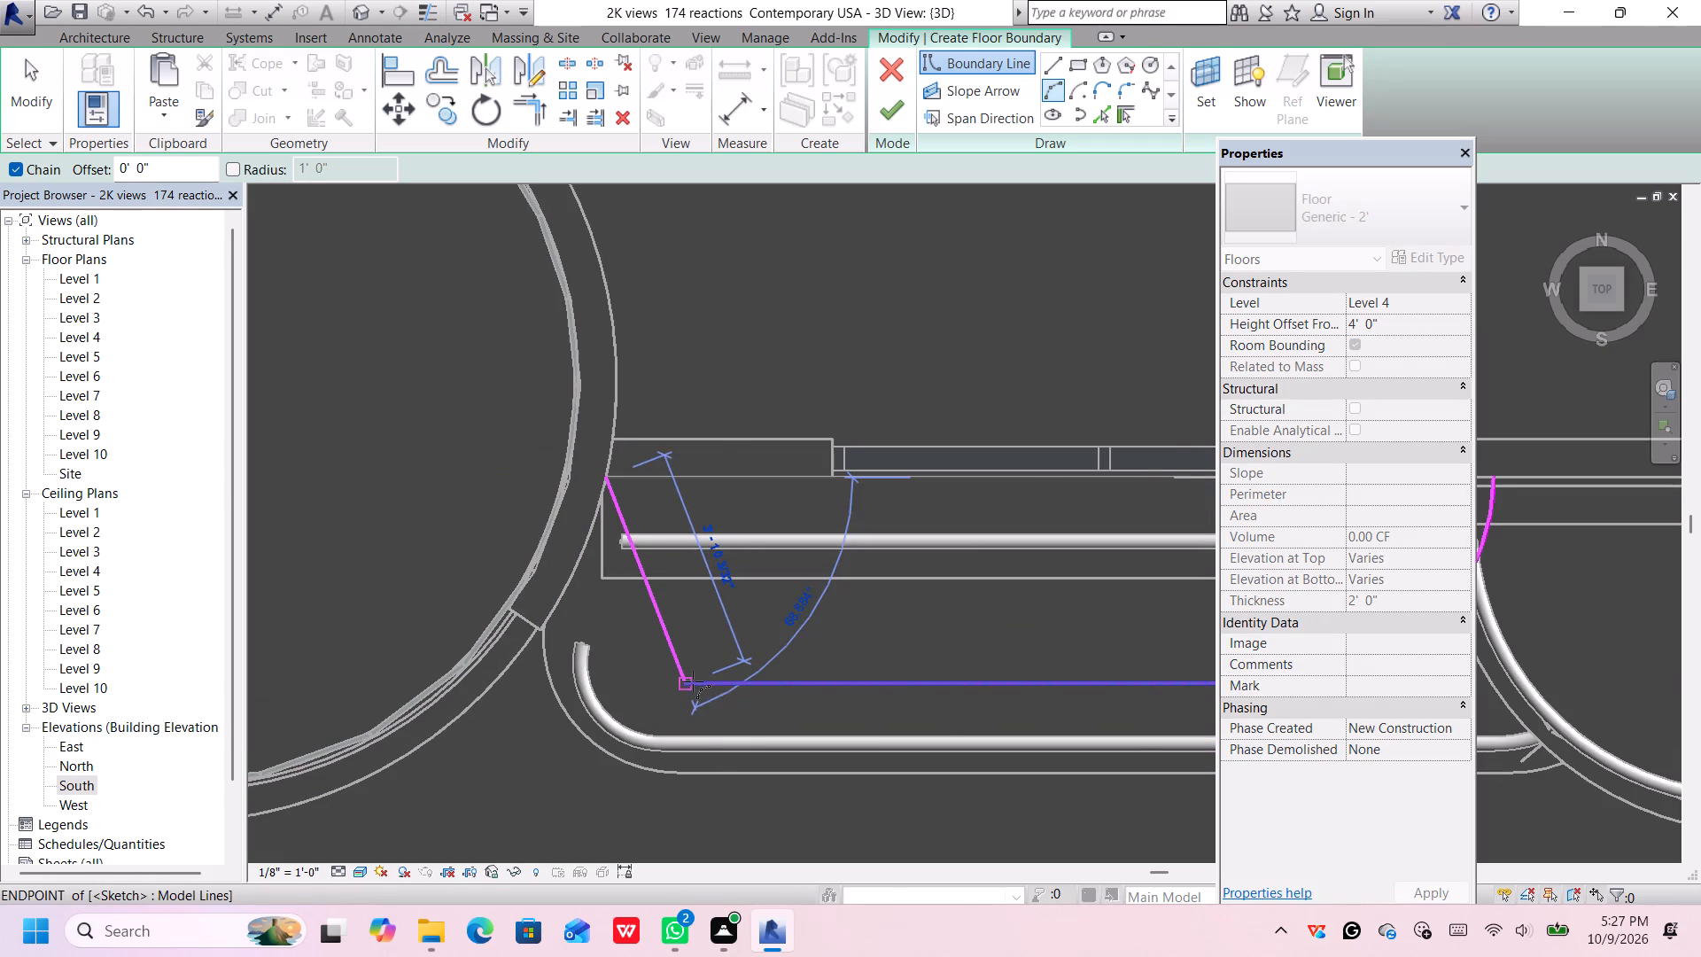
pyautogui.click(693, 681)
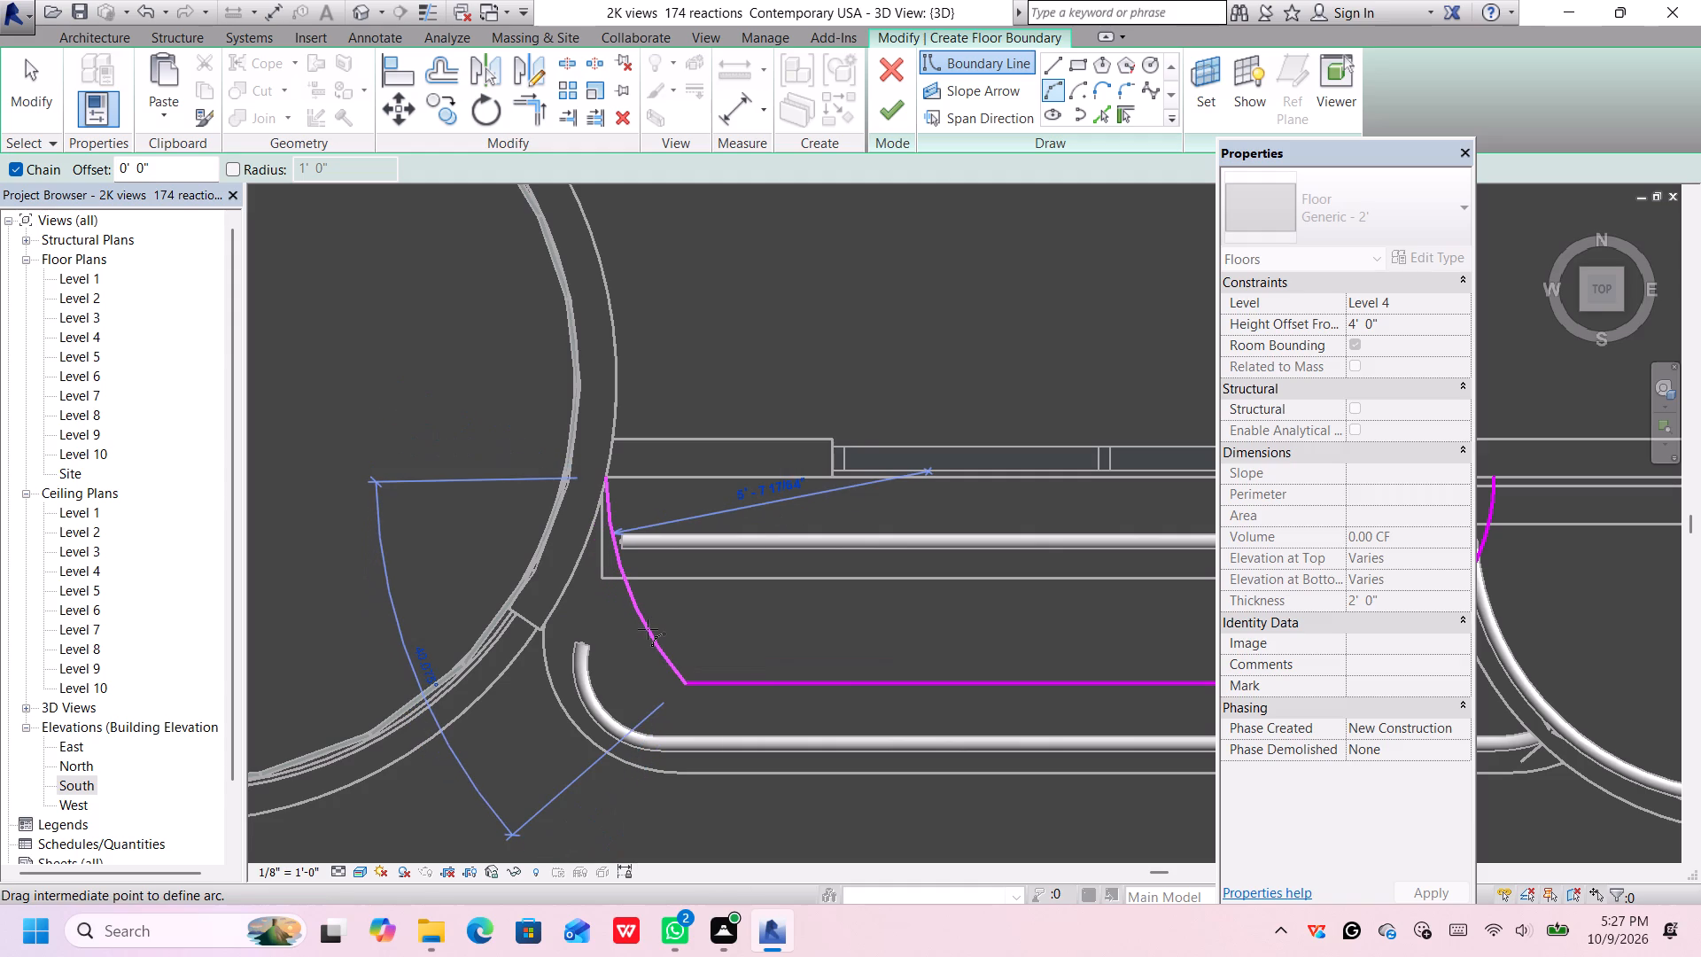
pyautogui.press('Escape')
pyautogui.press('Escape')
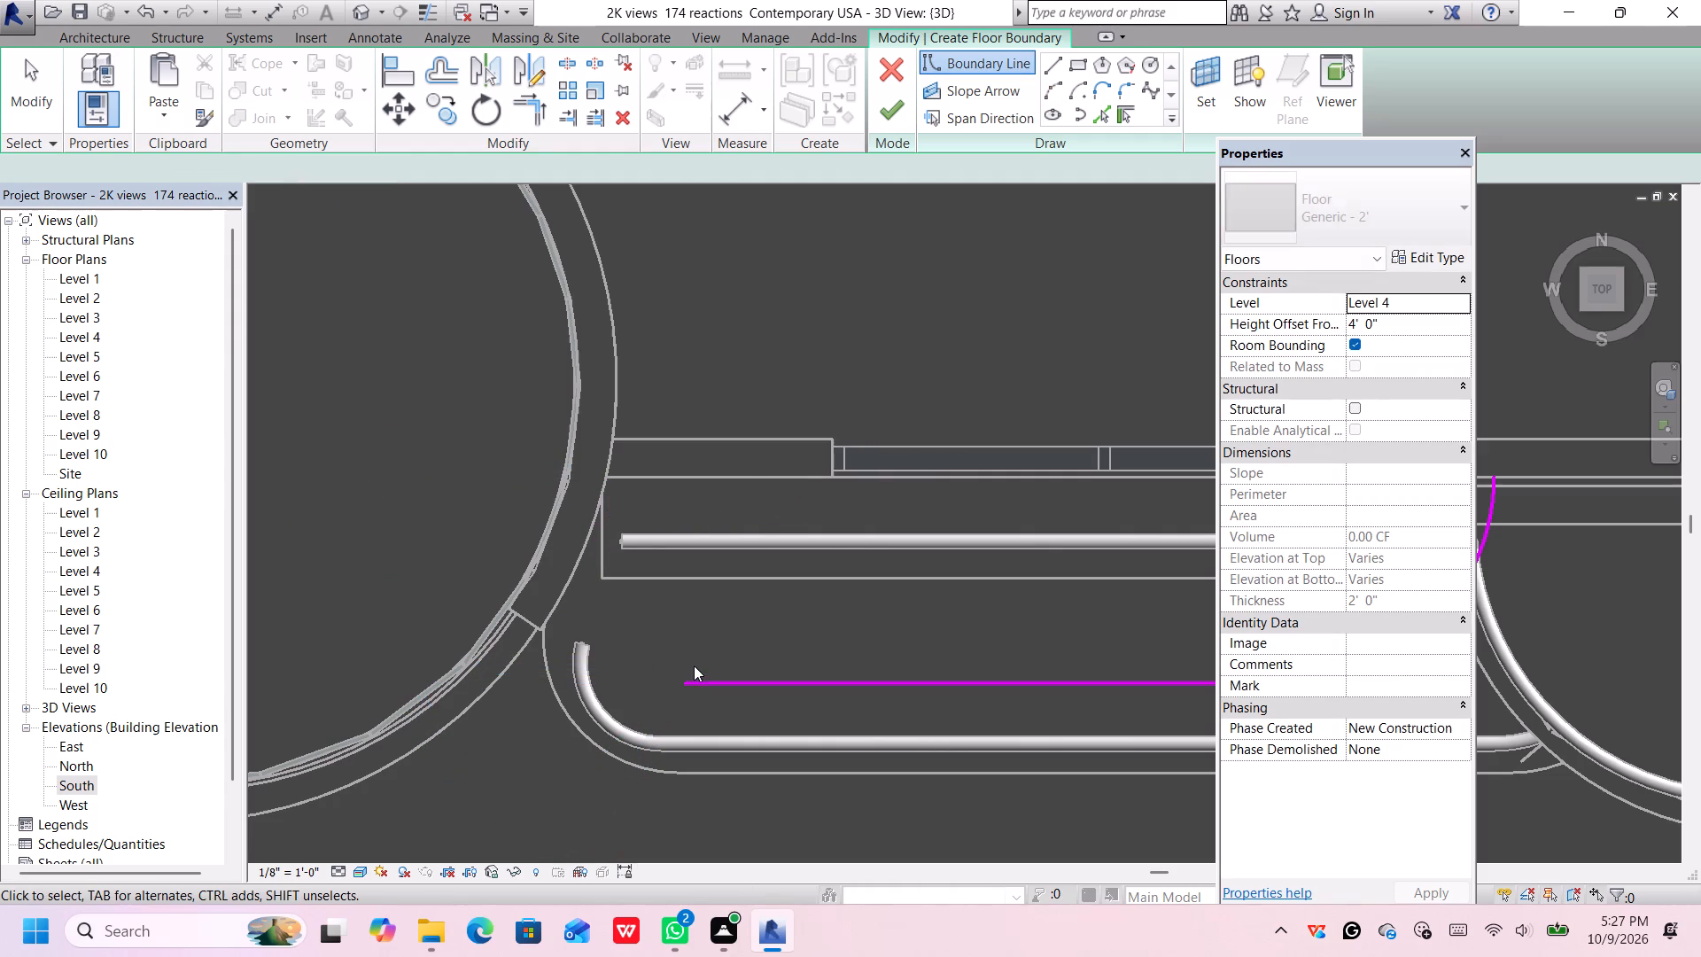
# Shorten the balcony boundary line from its west end to about 9' 2", keeping it horizontal.
pyautogui.scroll(1, 710, 611)
pyautogui.moveTo(709, 610); pyautogui.dragTo(543, 262, button='middle')
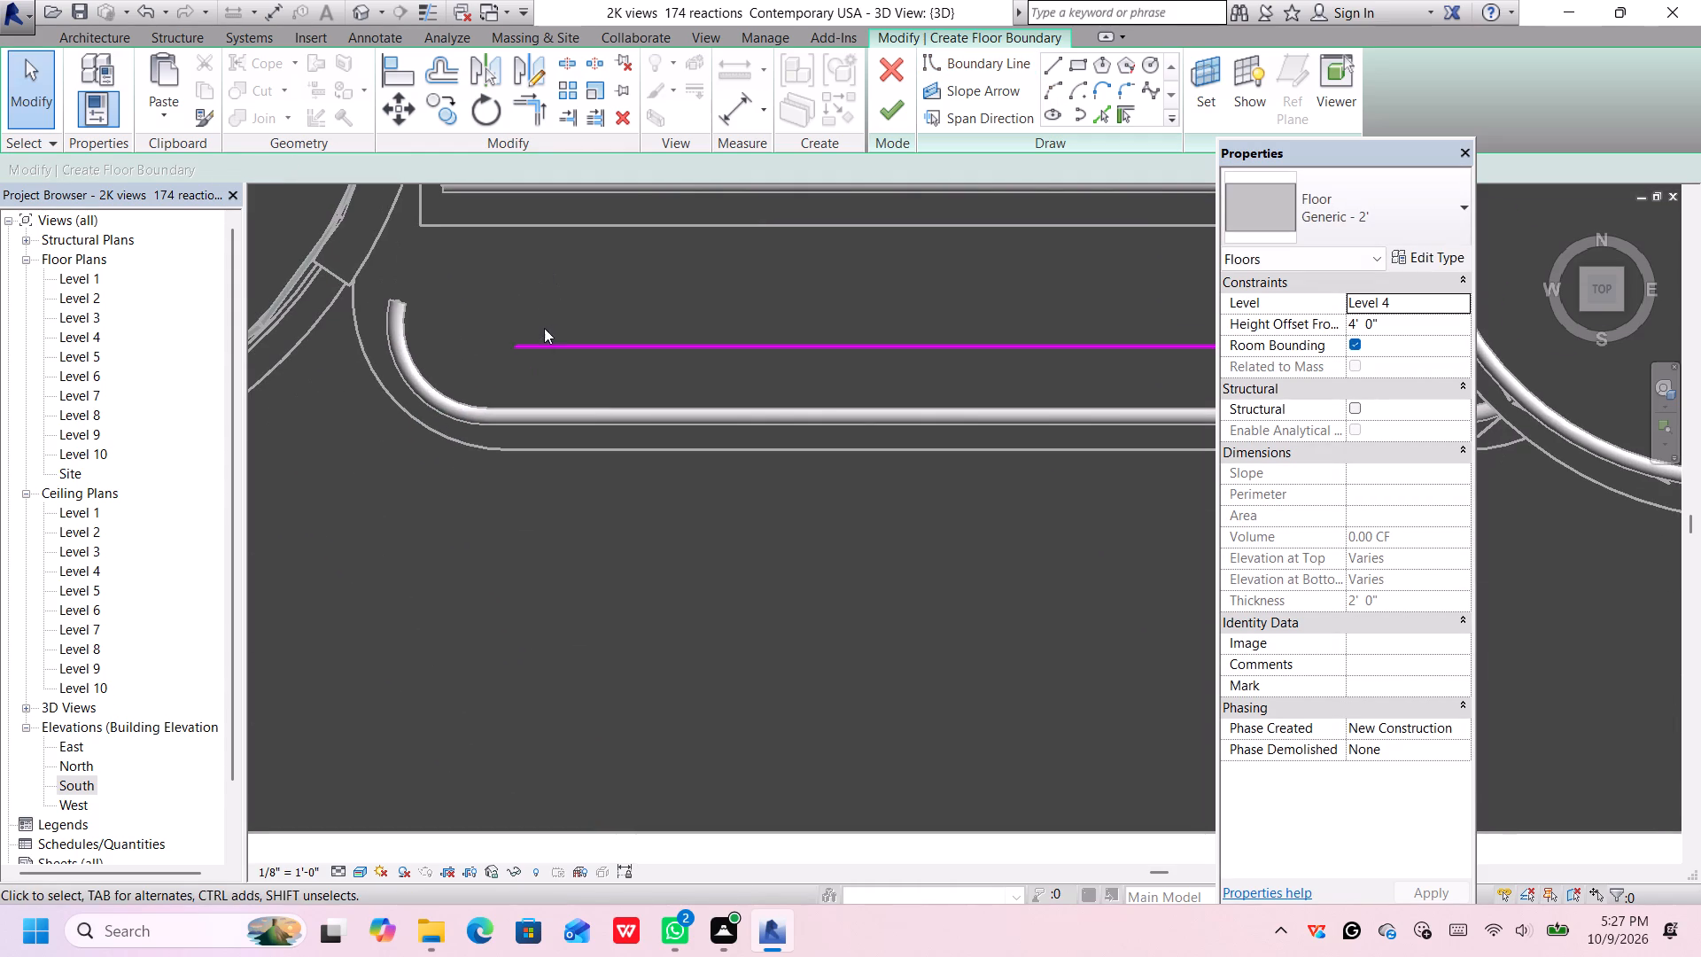
pyautogui.click(544, 339)
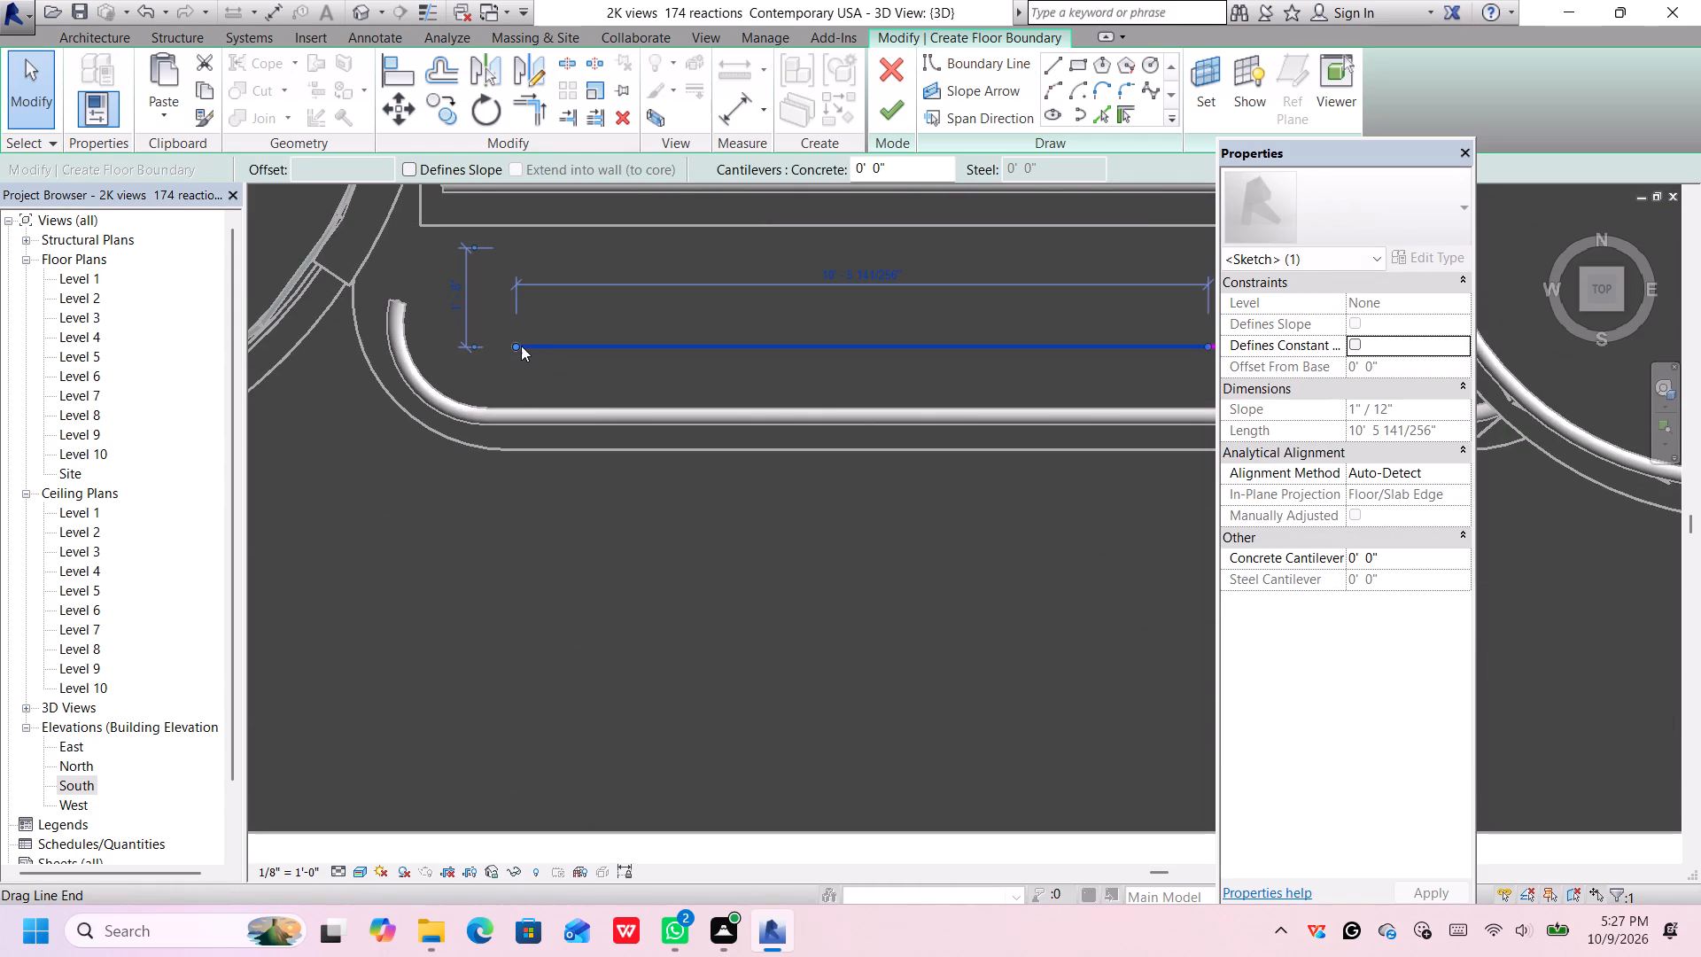
pyautogui.scroll(4, 519, 334)
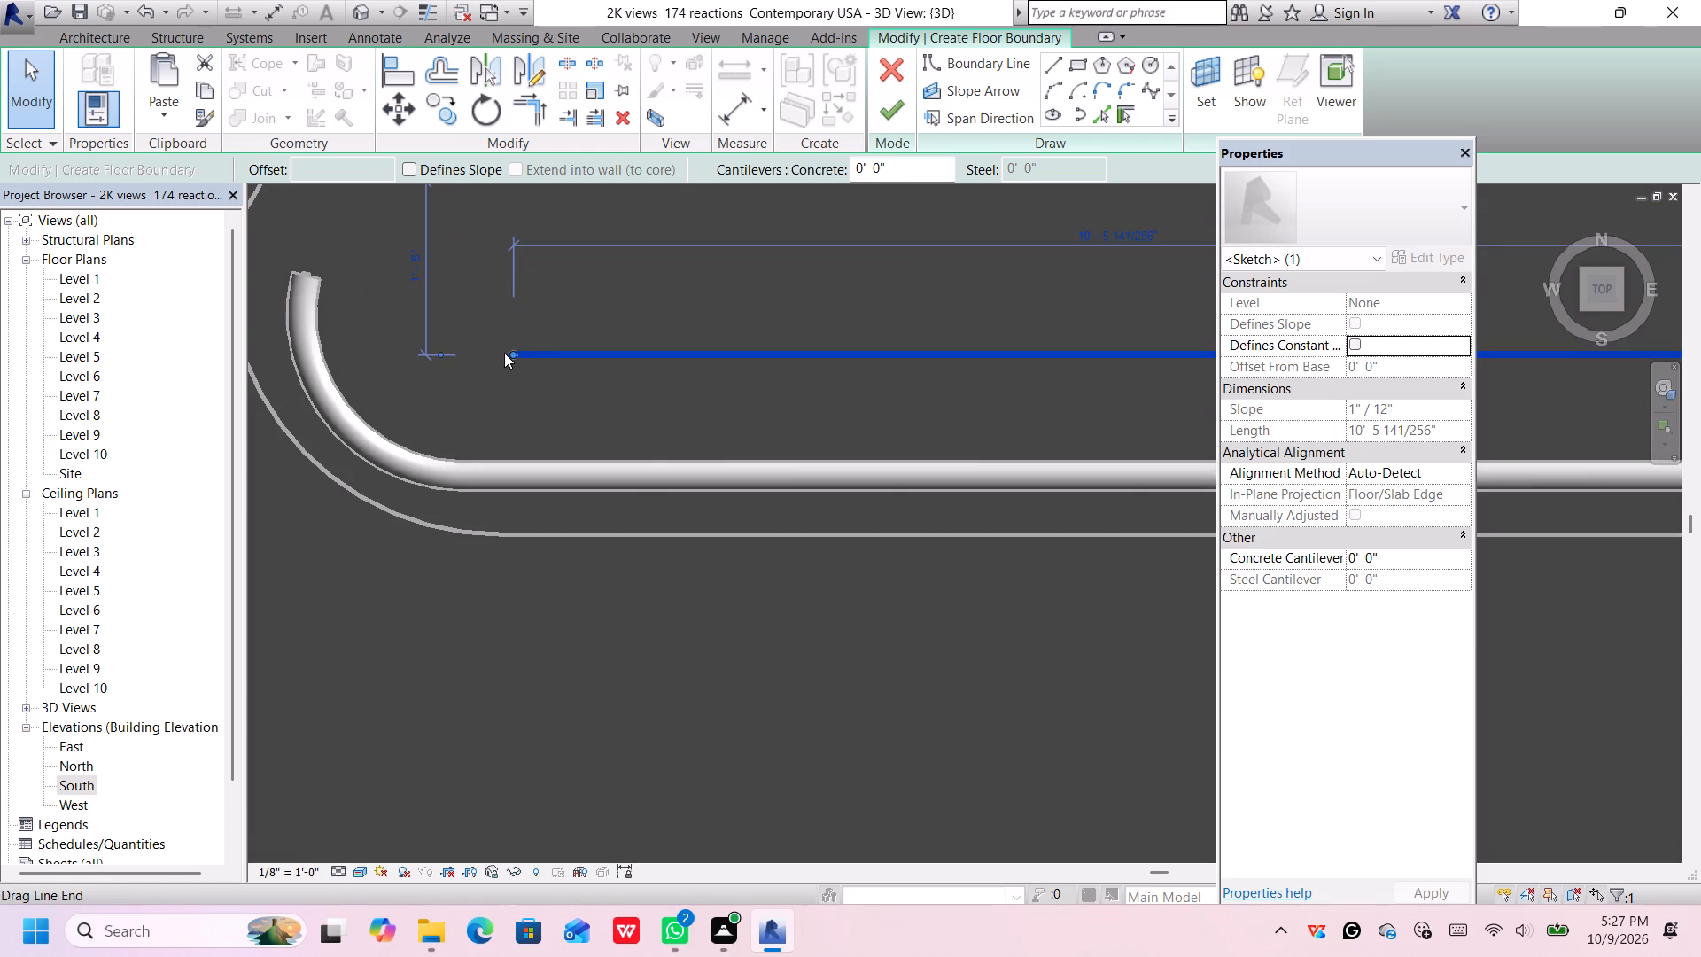
pyautogui.moveTo(509, 353); pyautogui.dragTo(634, 341)
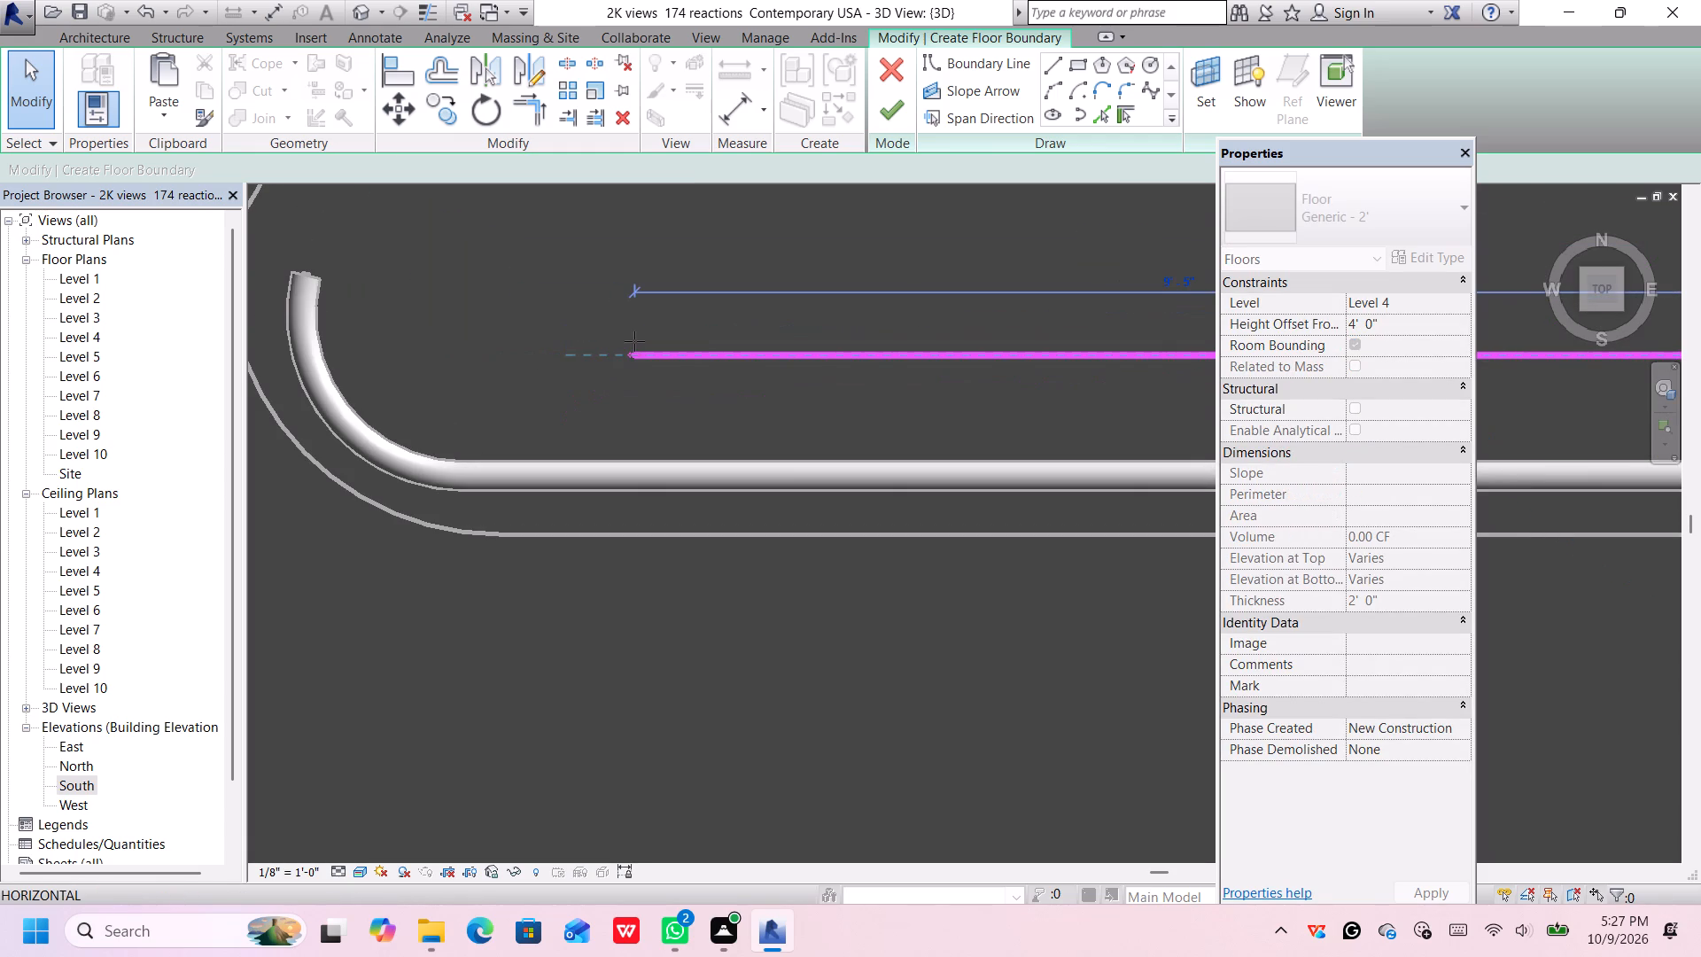
pyautogui.moveTo(634, 341); pyautogui.dragTo(665, 341)
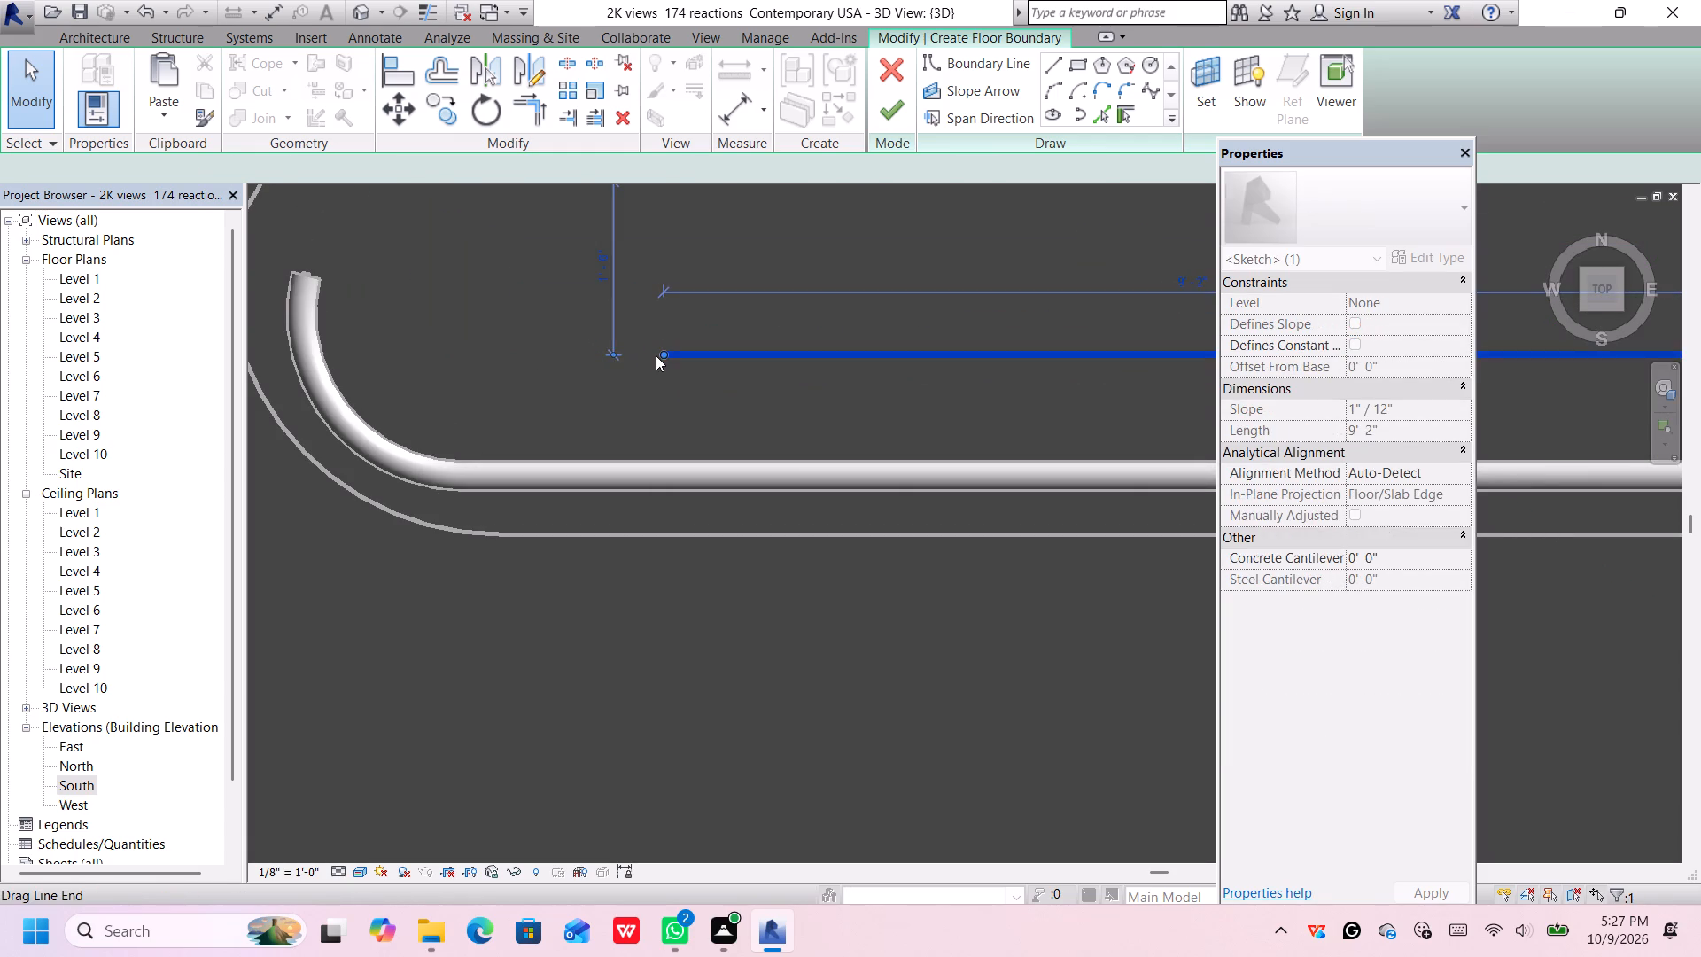
# Adjust the west end of the balcony boundary line so it is about 9' 3" long and horizontal.
pyautogui.scroll(-7, 654, 358)
pyautogui.moveTo(651, 362); pyautogui.dragTo(569, 471, button='middle')
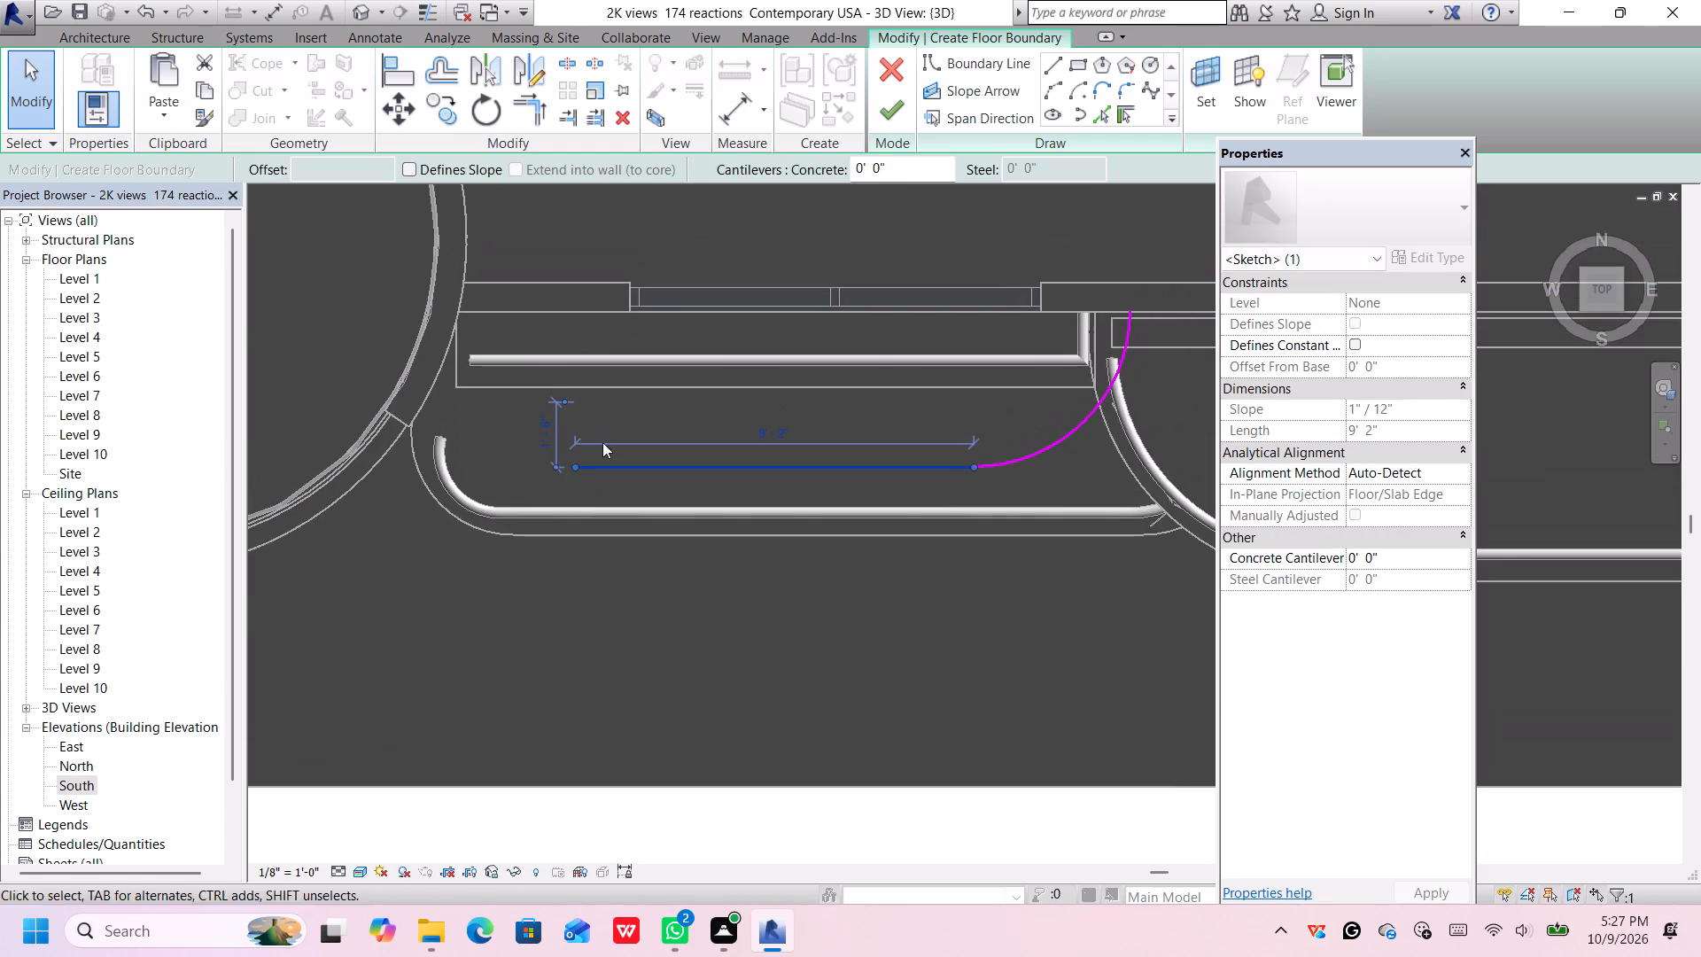
pyautogui.scroll(2, 600, 472)
pyautogui.scroll(-1, 600, 472)
pyautogui.scroll(1, 600, 472)
pyautogui.moveTo(598, 470); pyautogui.dragTo(586, 475, button='middle')
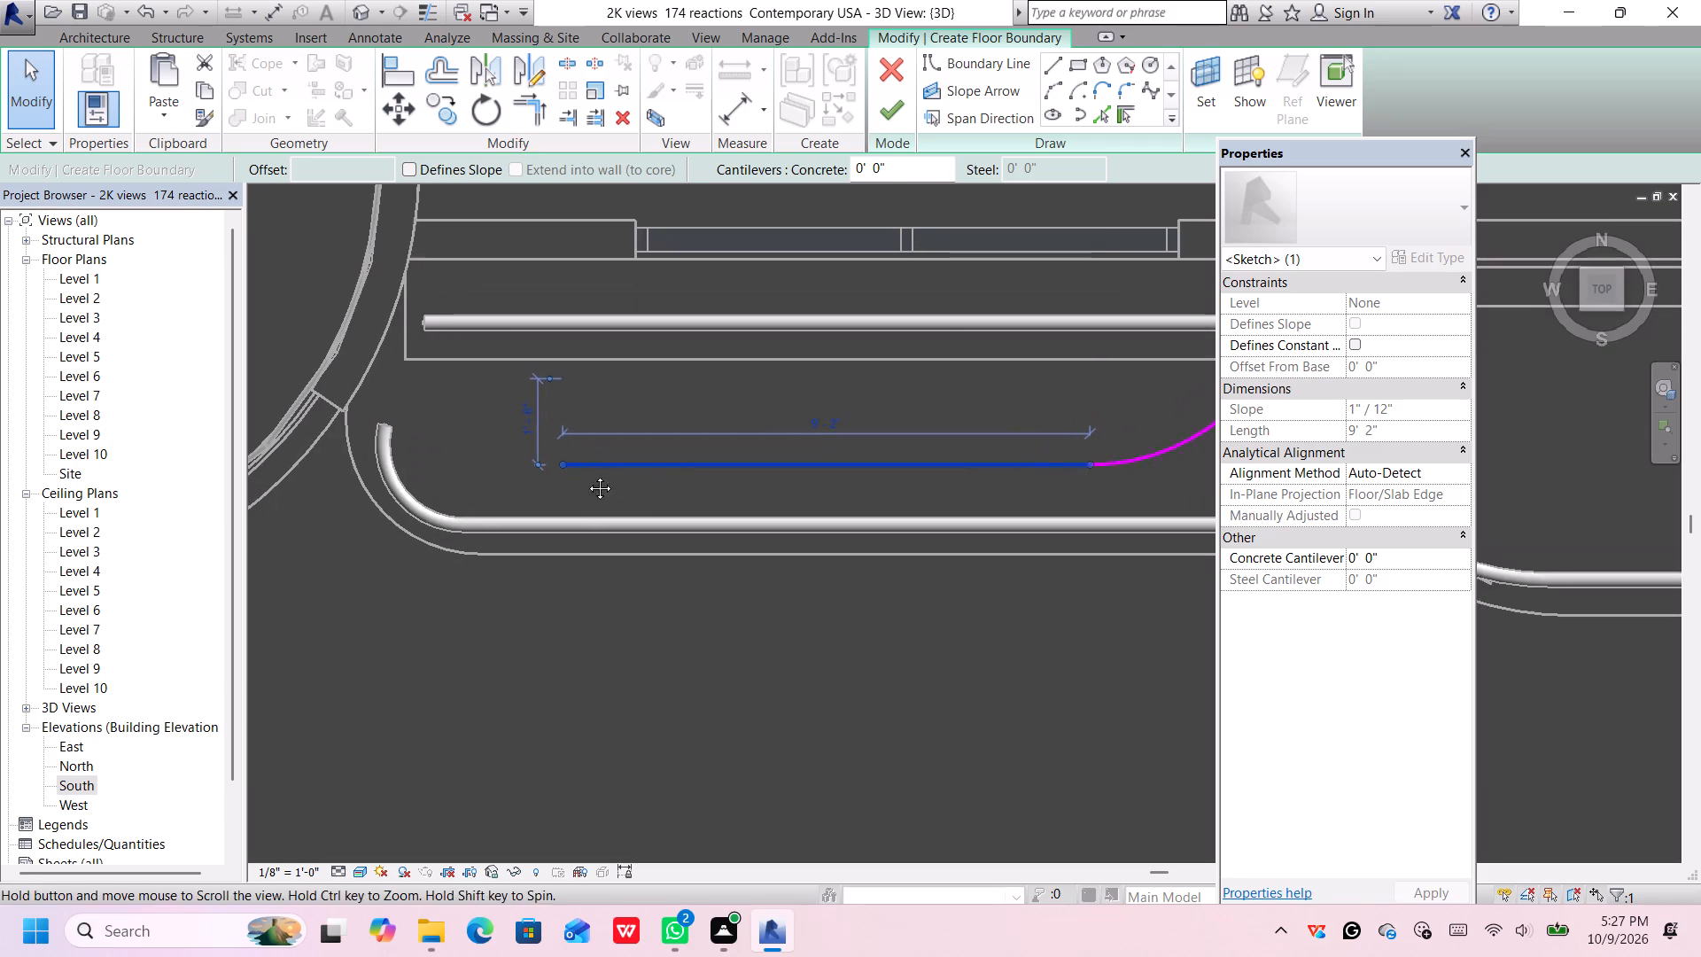
pyautogui.moveTo(586, 475); pyautogui.dragTo(493, 482, button='middle')
pyautogui.scroll(-2, 496, 479)
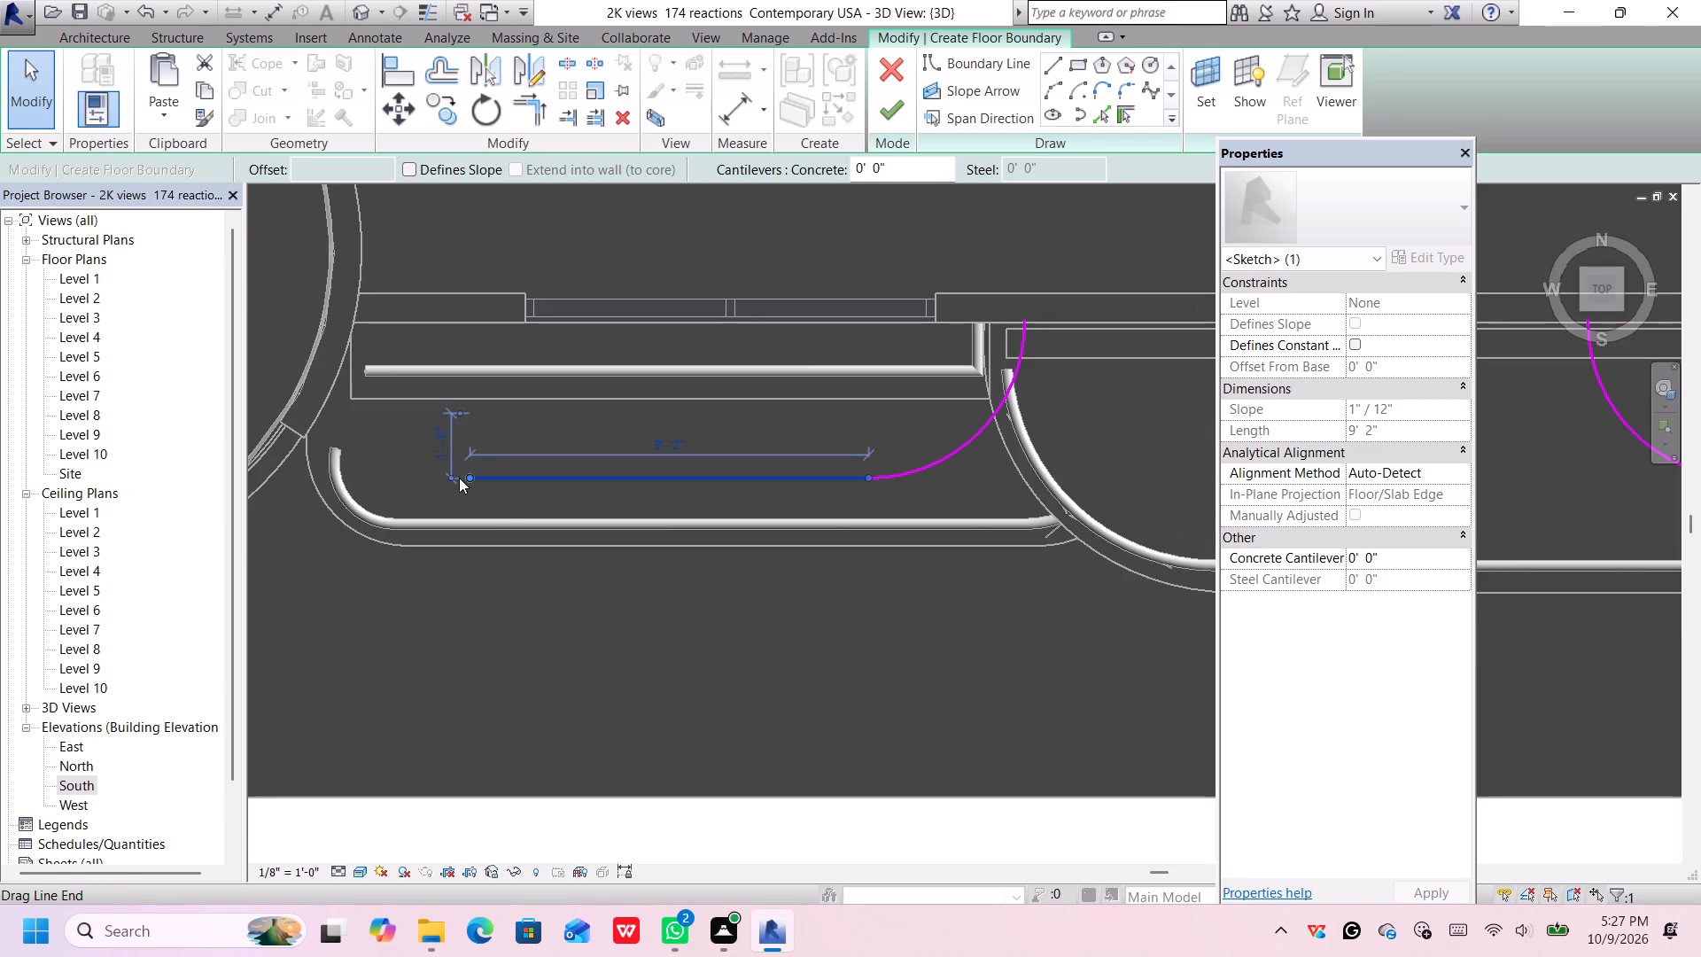
pyautogui.scroll(3, 459, 478)
pyautogui.scroll(-1, 459, 478)
pyautogui.click(472, 474)
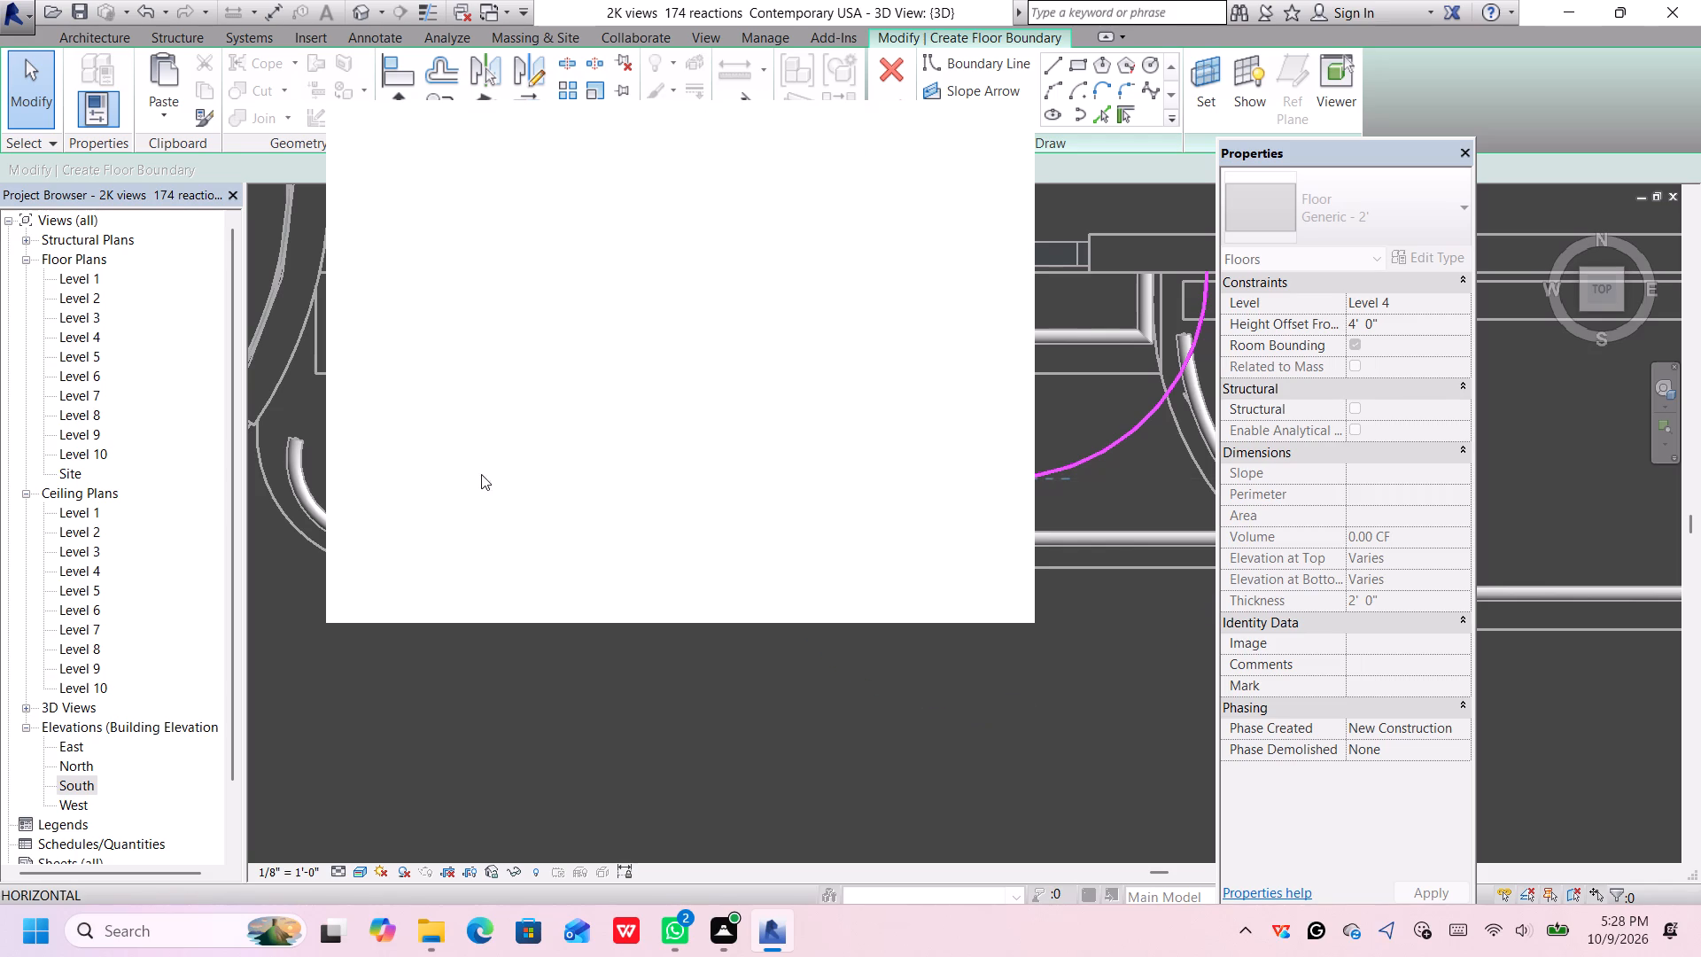
pyautogui.click(993, 128)
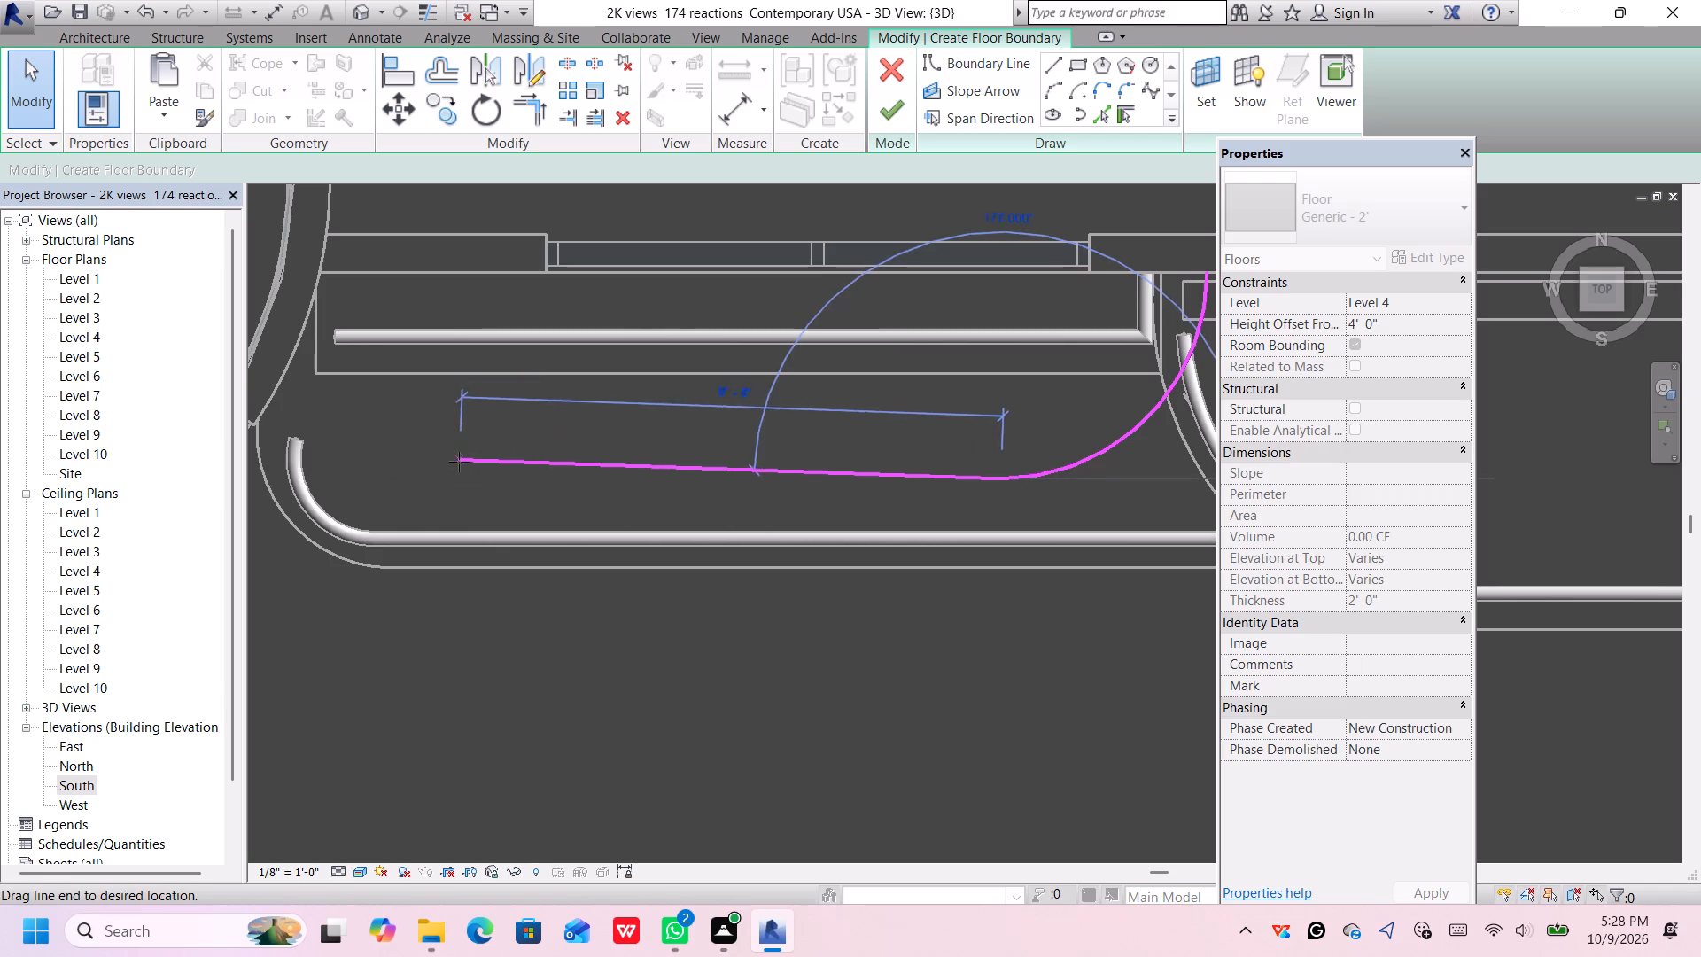
pyautogui.click(470, 482)
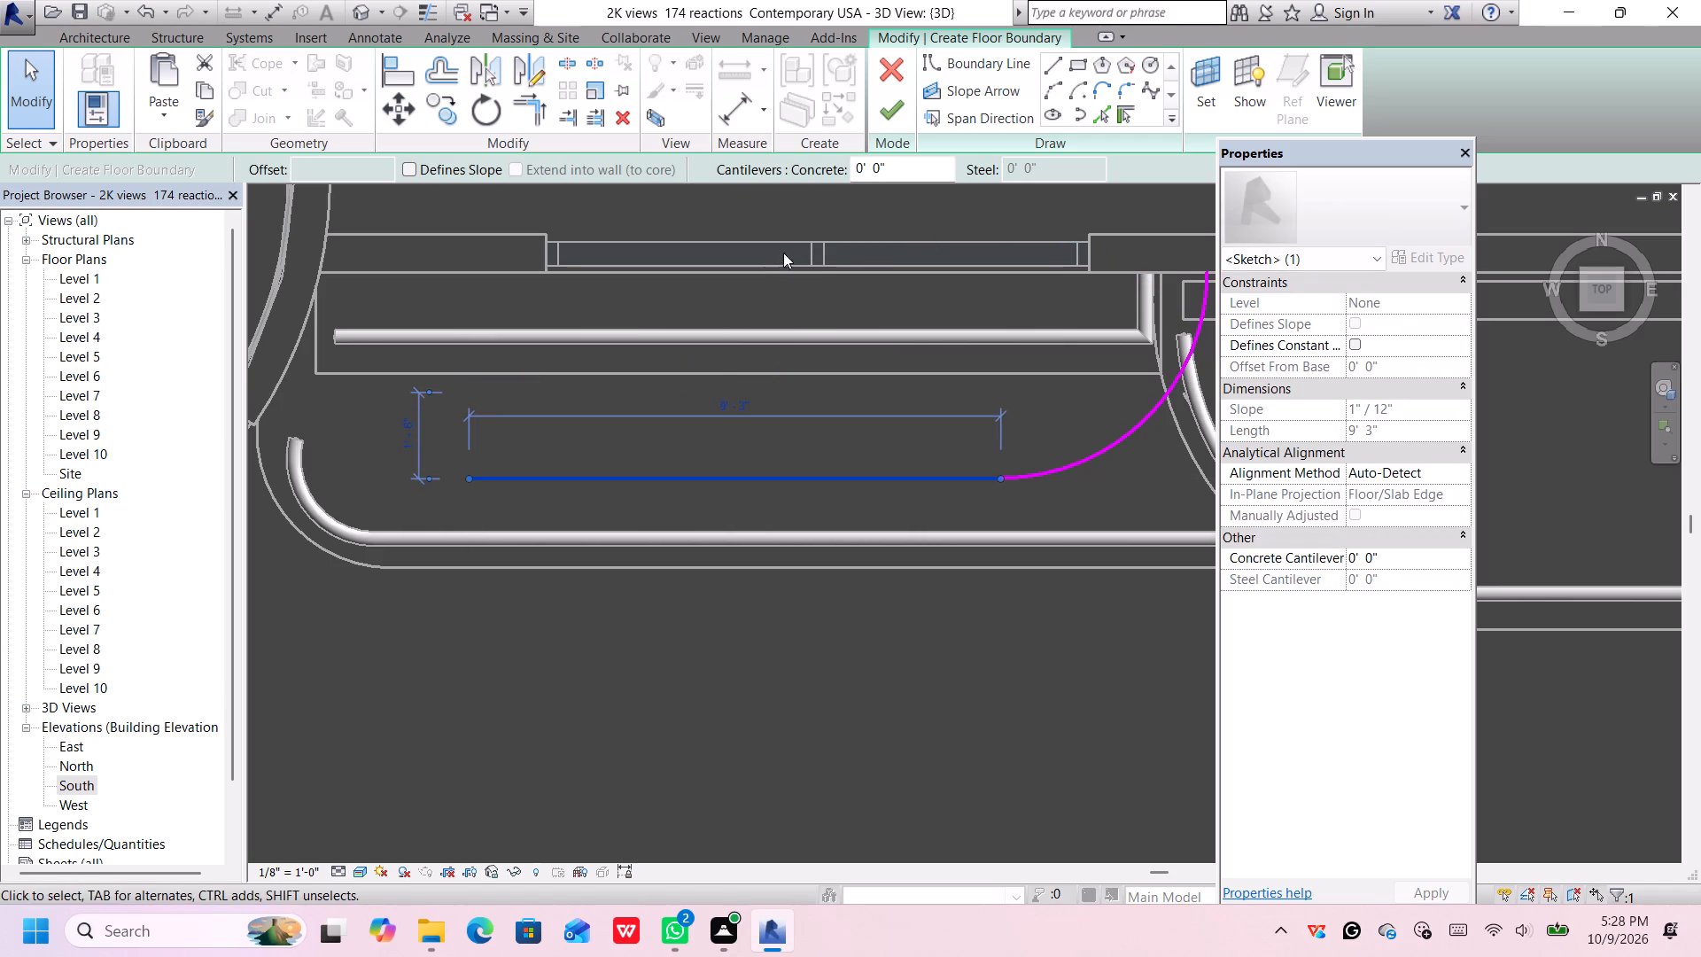
# Draw a start-end-radius boundary arc from the south wall face beside the round tower to the balcony line's west end.
pyautogui.click(1061, 103)
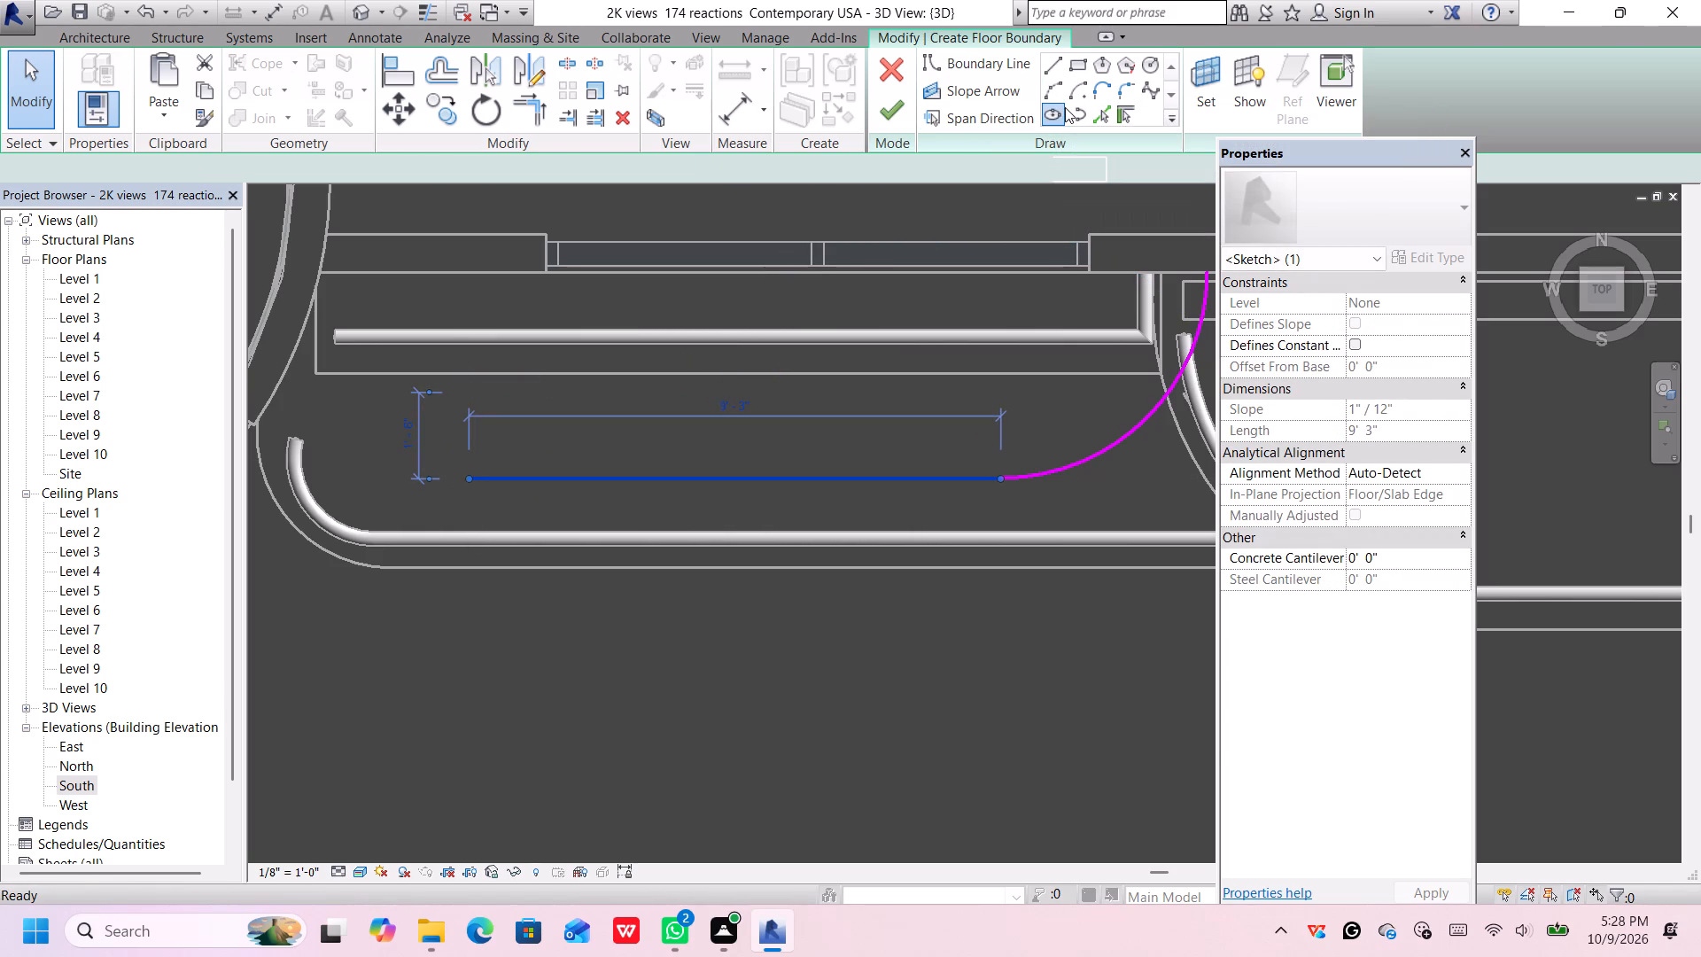
pyautogui.moveTo(1051, 92); pyautogui.dragTo(1043, 101)
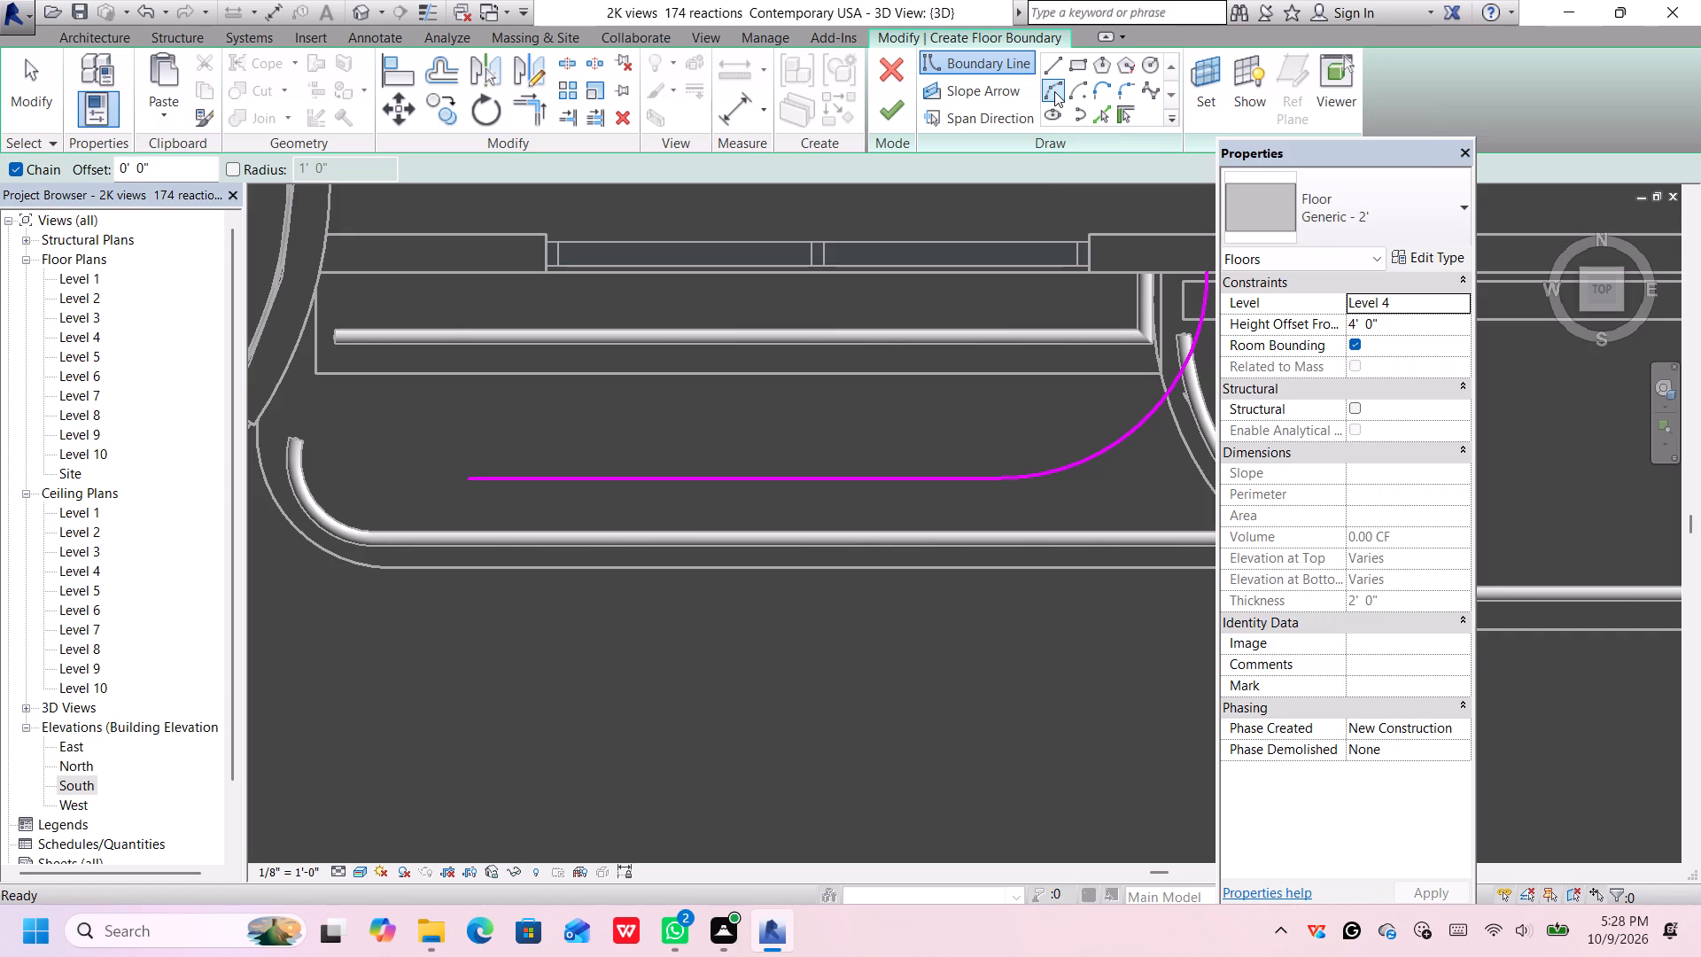
pyautogui.click(1053, 92)
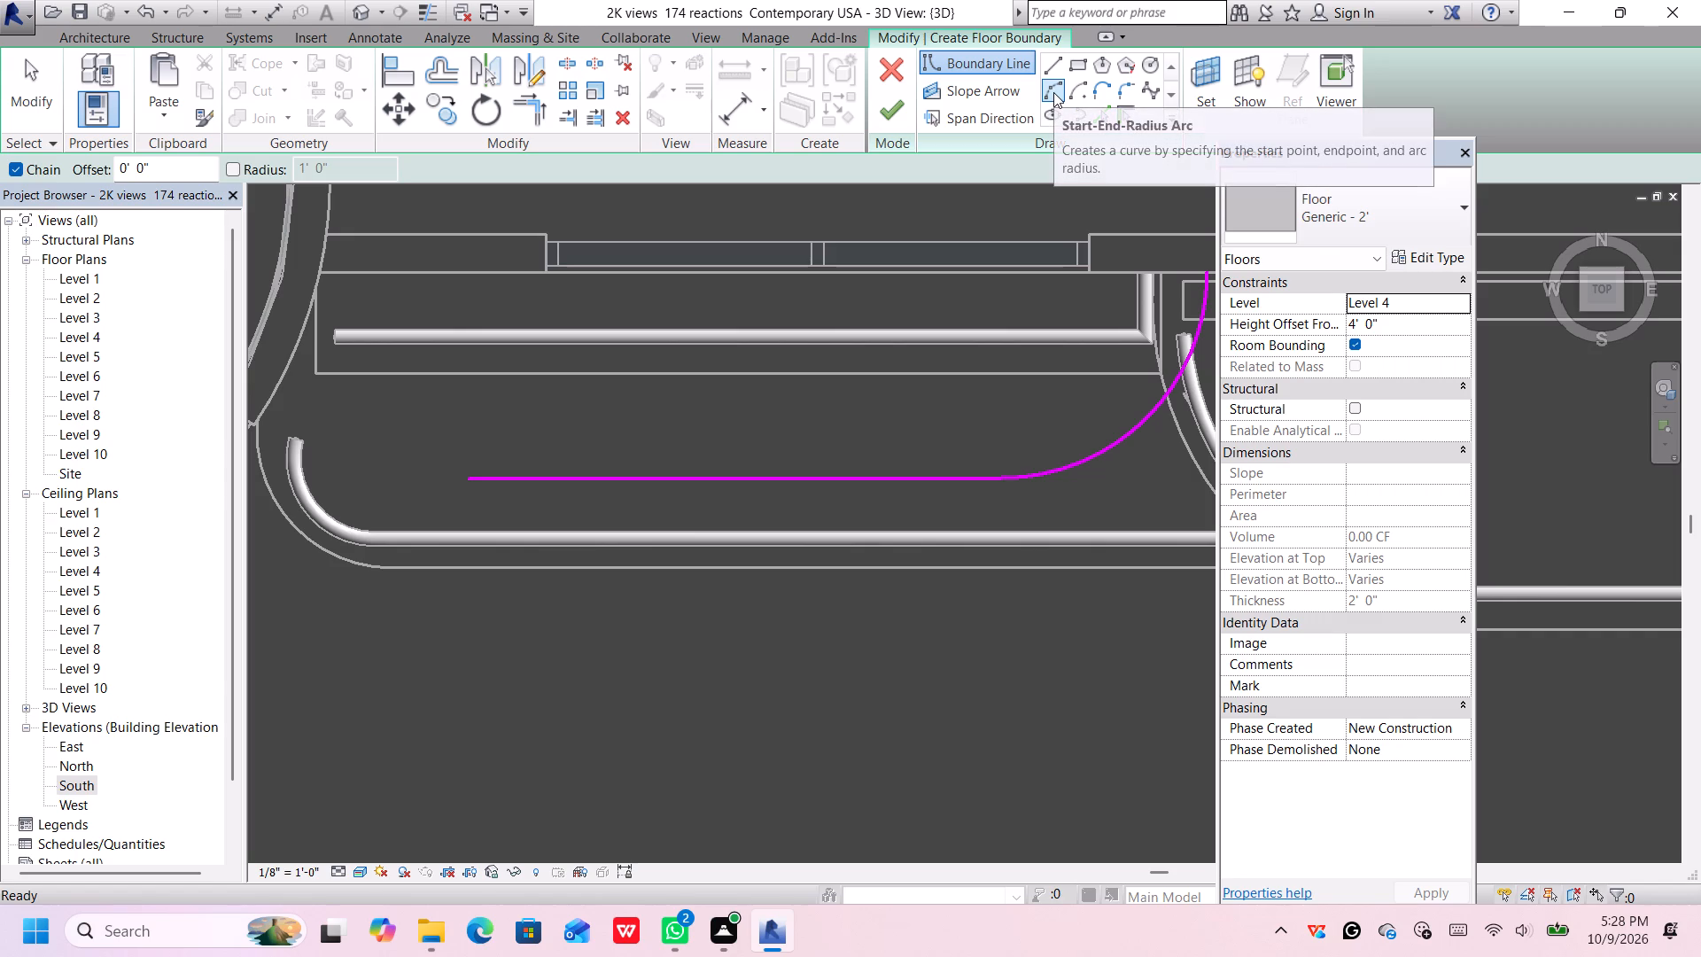
pyautogui.doubleClick(1053, 92)
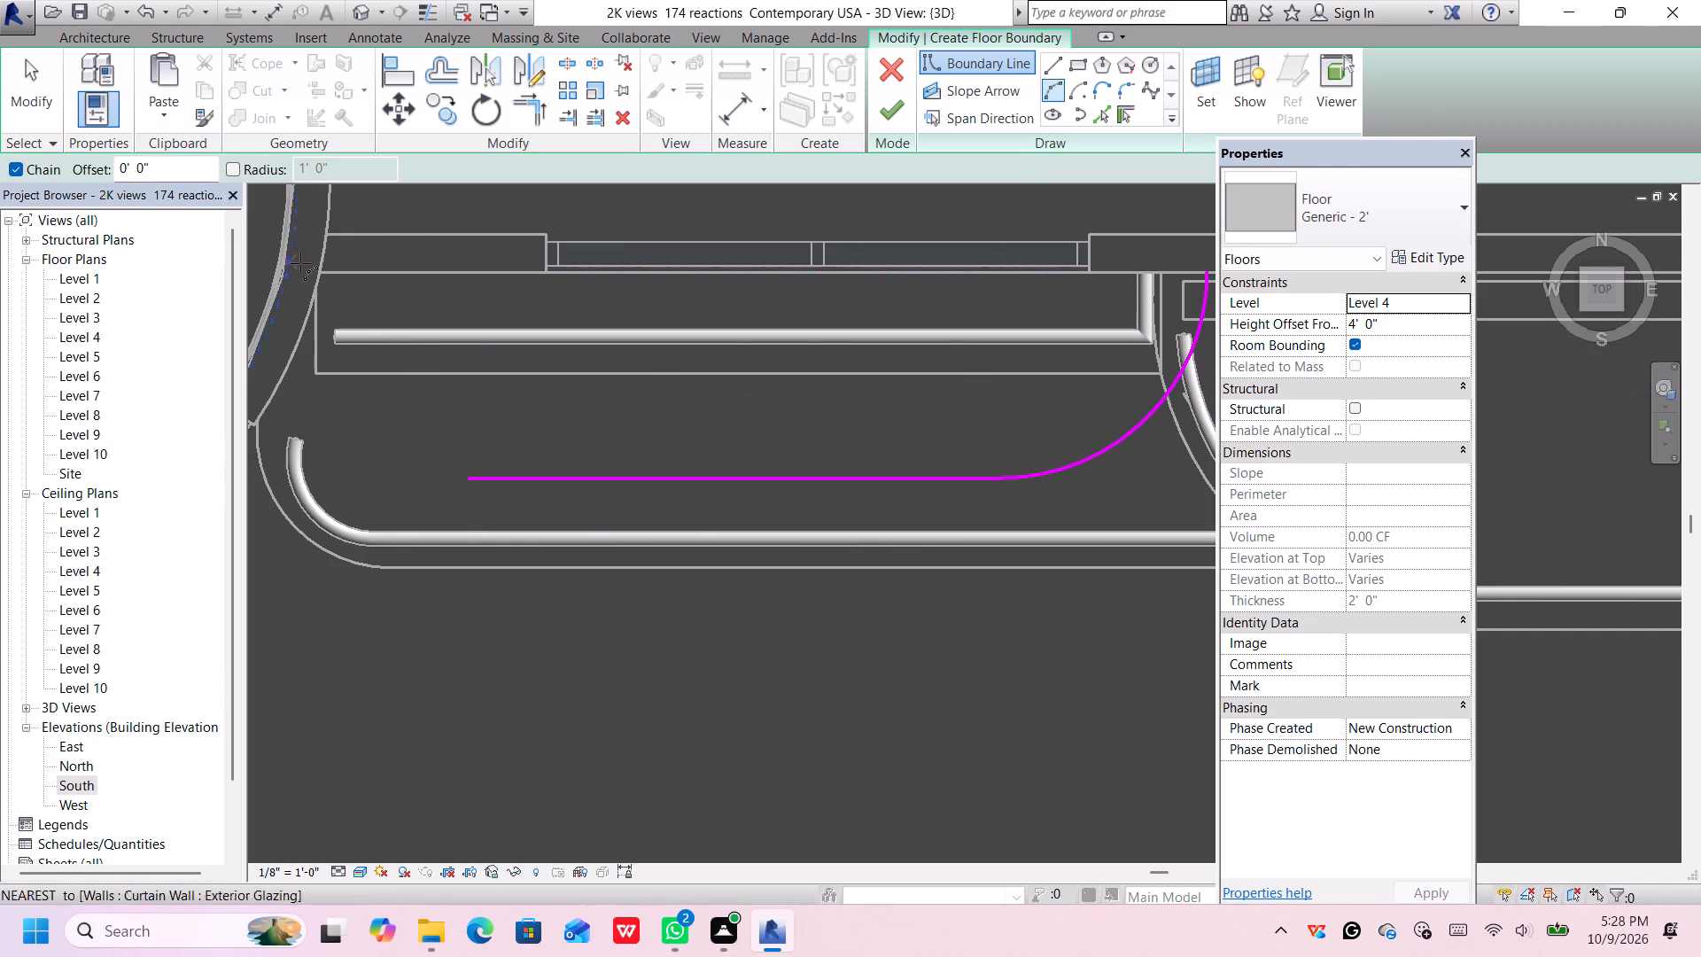
pyautogui.moveTo(320, 280); pyautogui.dragTo(299, 253)
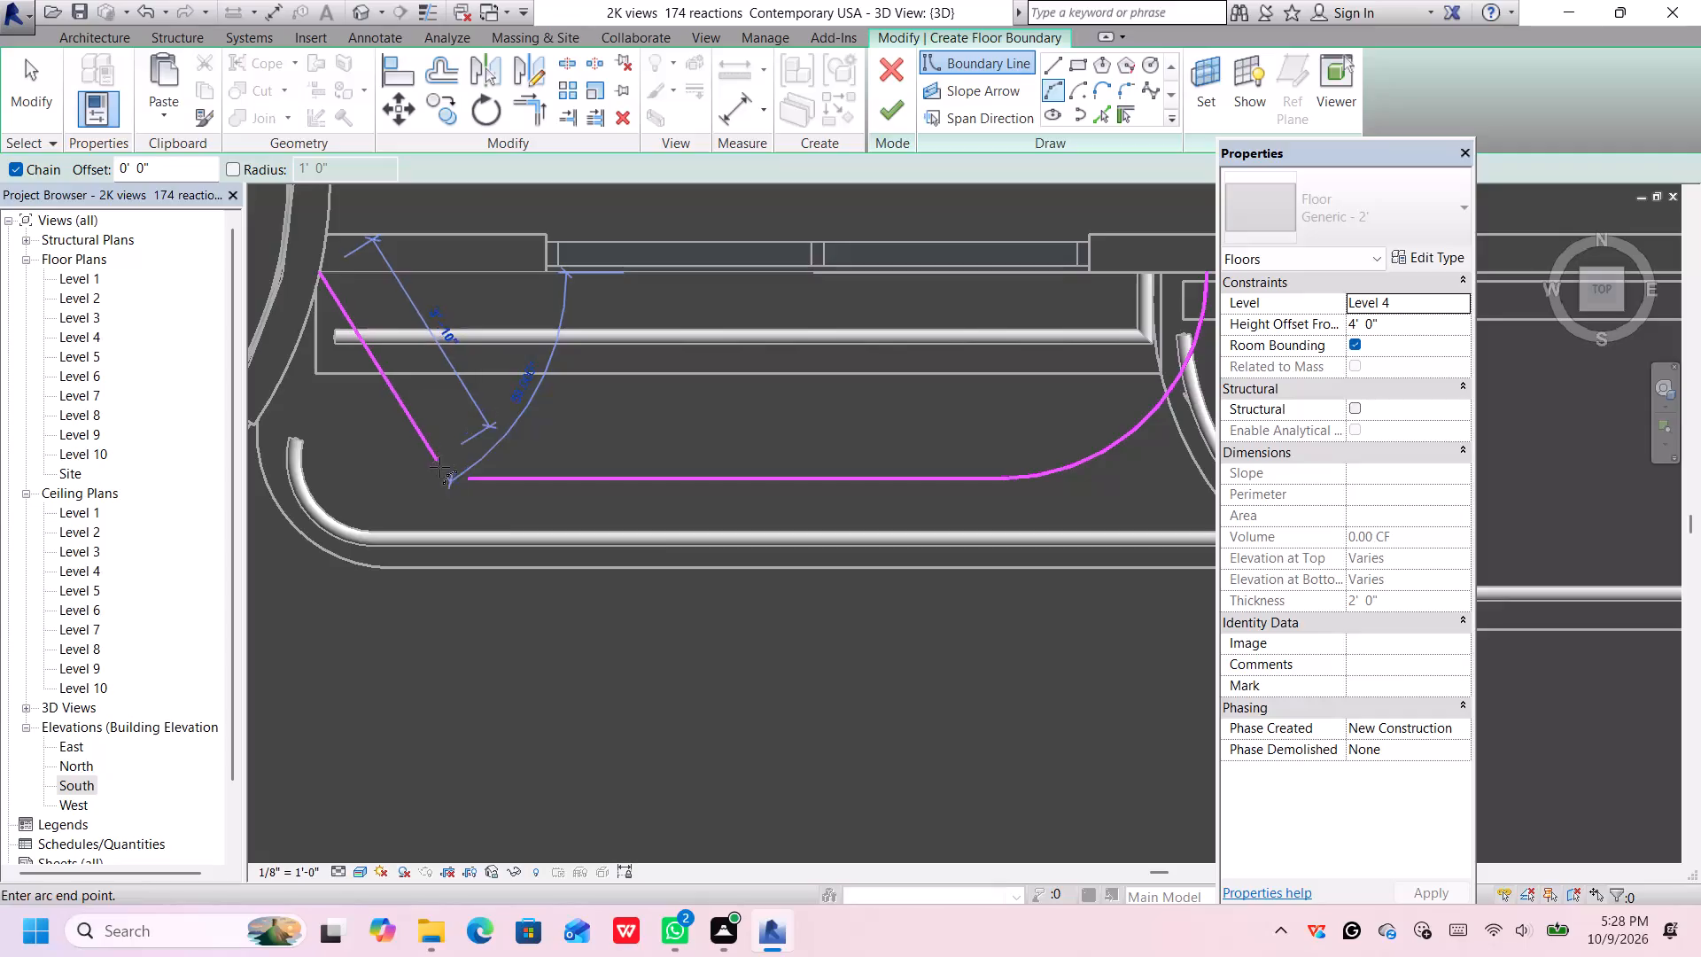
pyautogui.scroll(4, 485, 488)
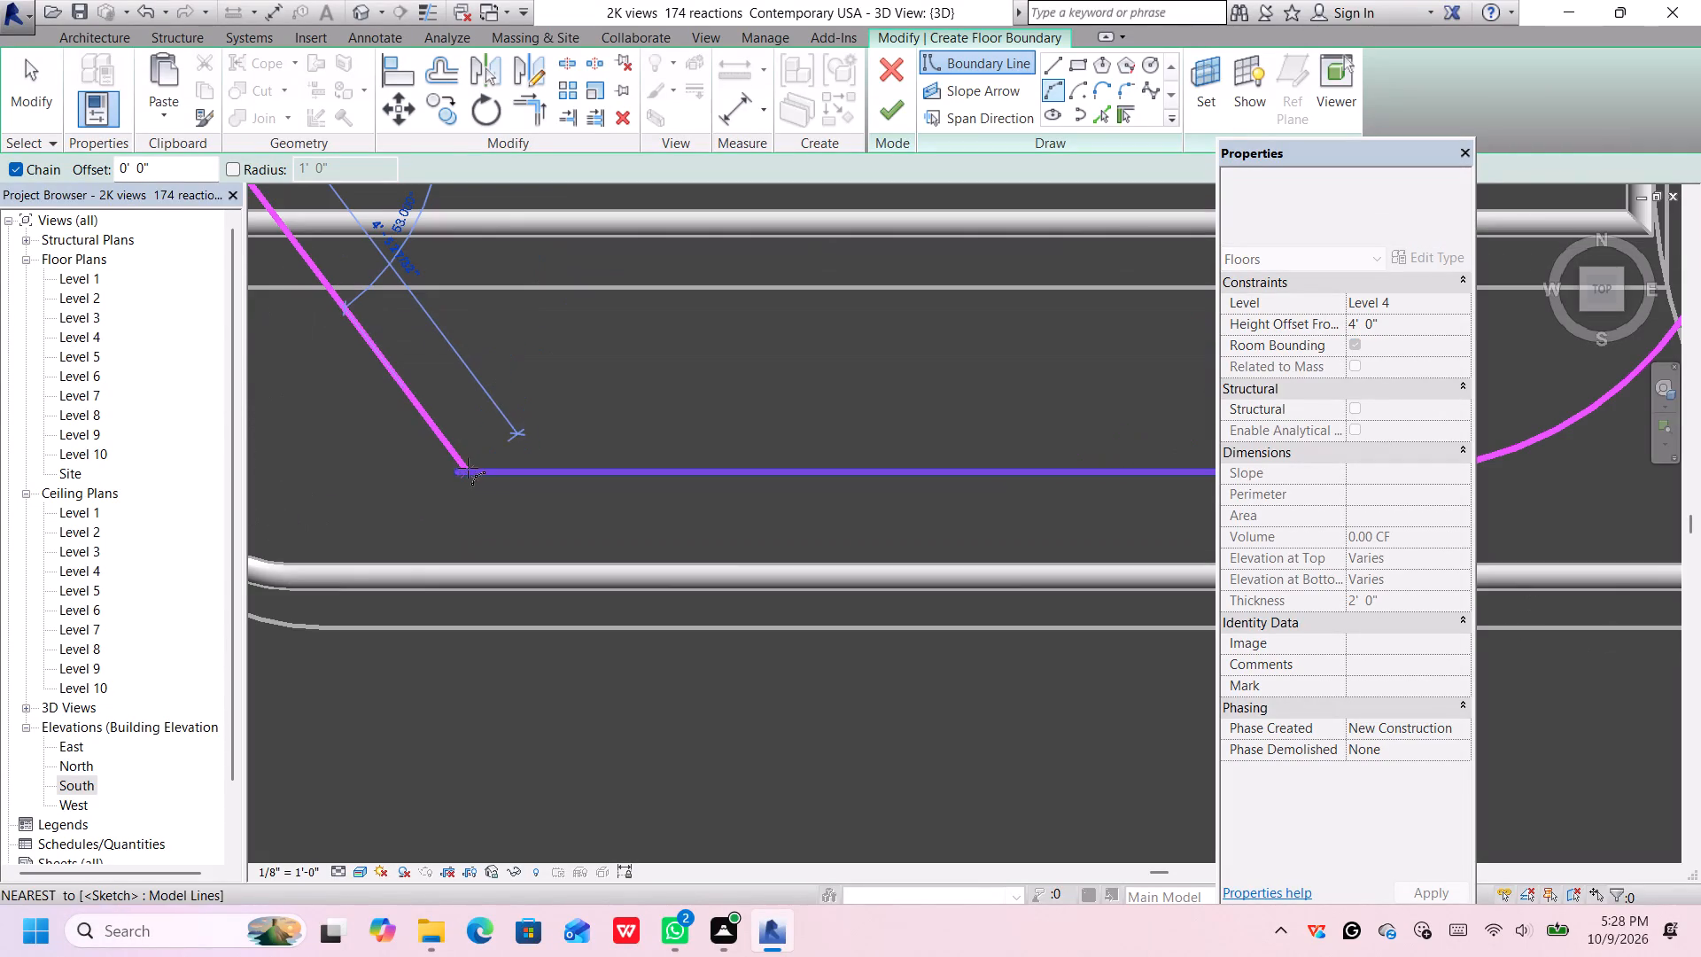
pyautogui.click(450, 469)
pyautogui.scroll(-1, 438, 386)
pyautogui.scroll(-1, 364, 424)
pyautogui.scroll(1, 364, 424)
pyautogui.scroll(-2, 364, 424)
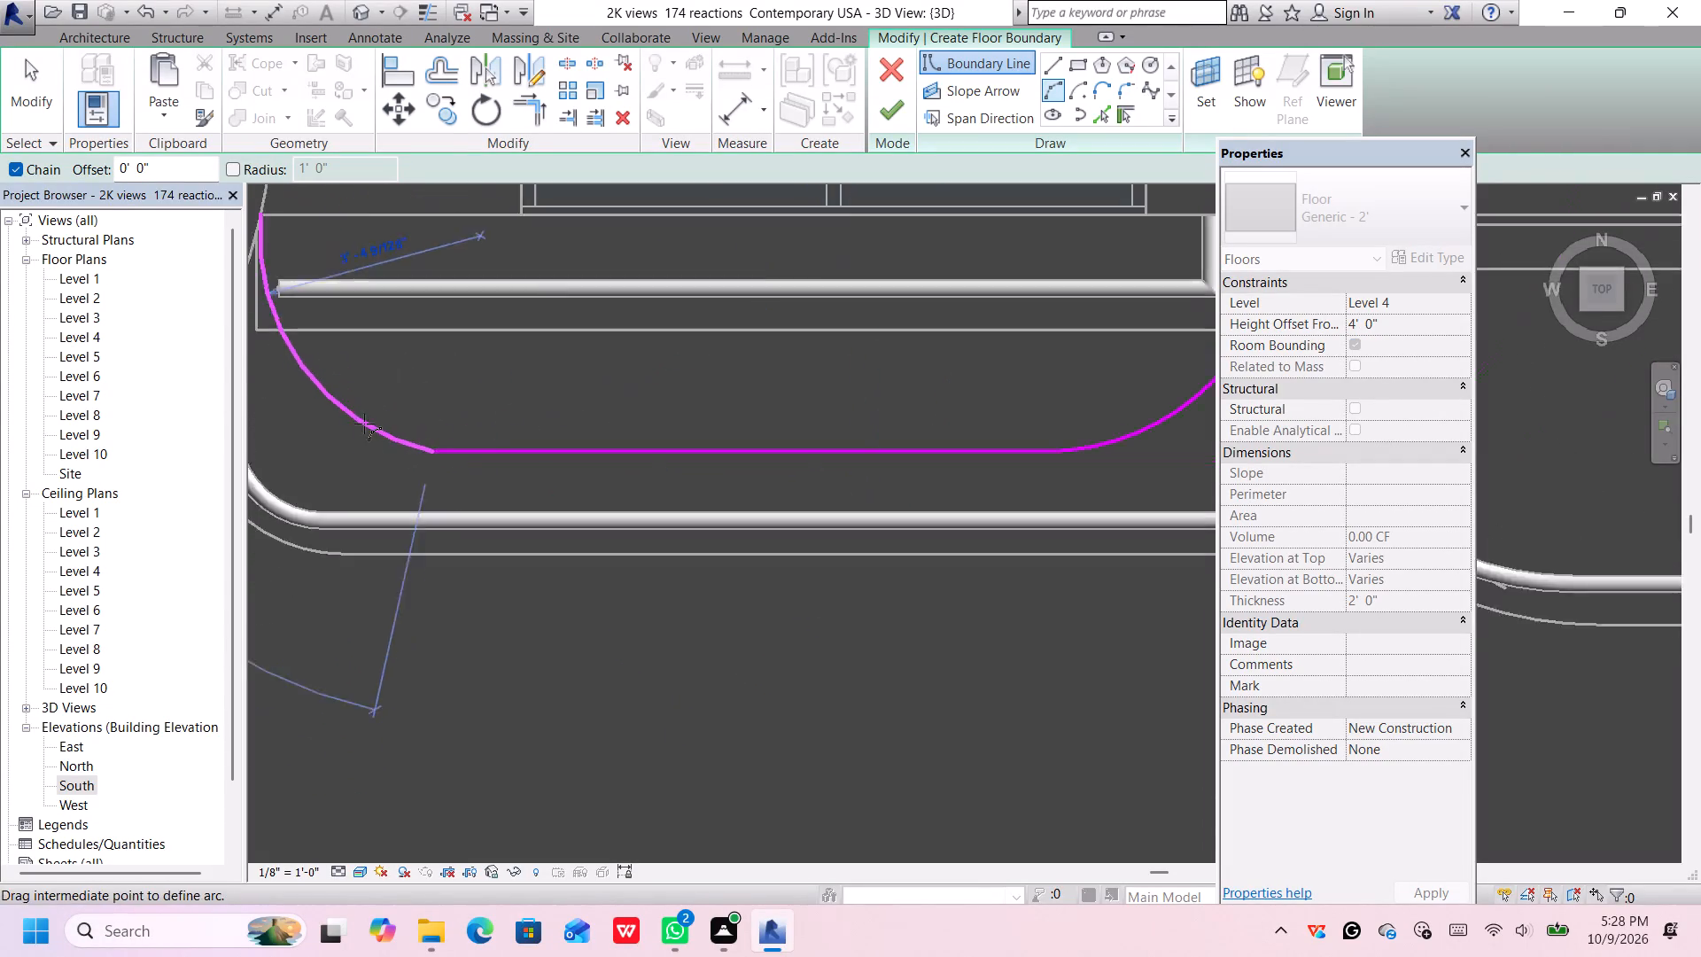
pyautogui.scroll(-1, 364, 424)
pyautogui.scroll(4, 368, 432)
pyautogui.scroll(-4, 366, 432)
pyautogui.click(372, 436)
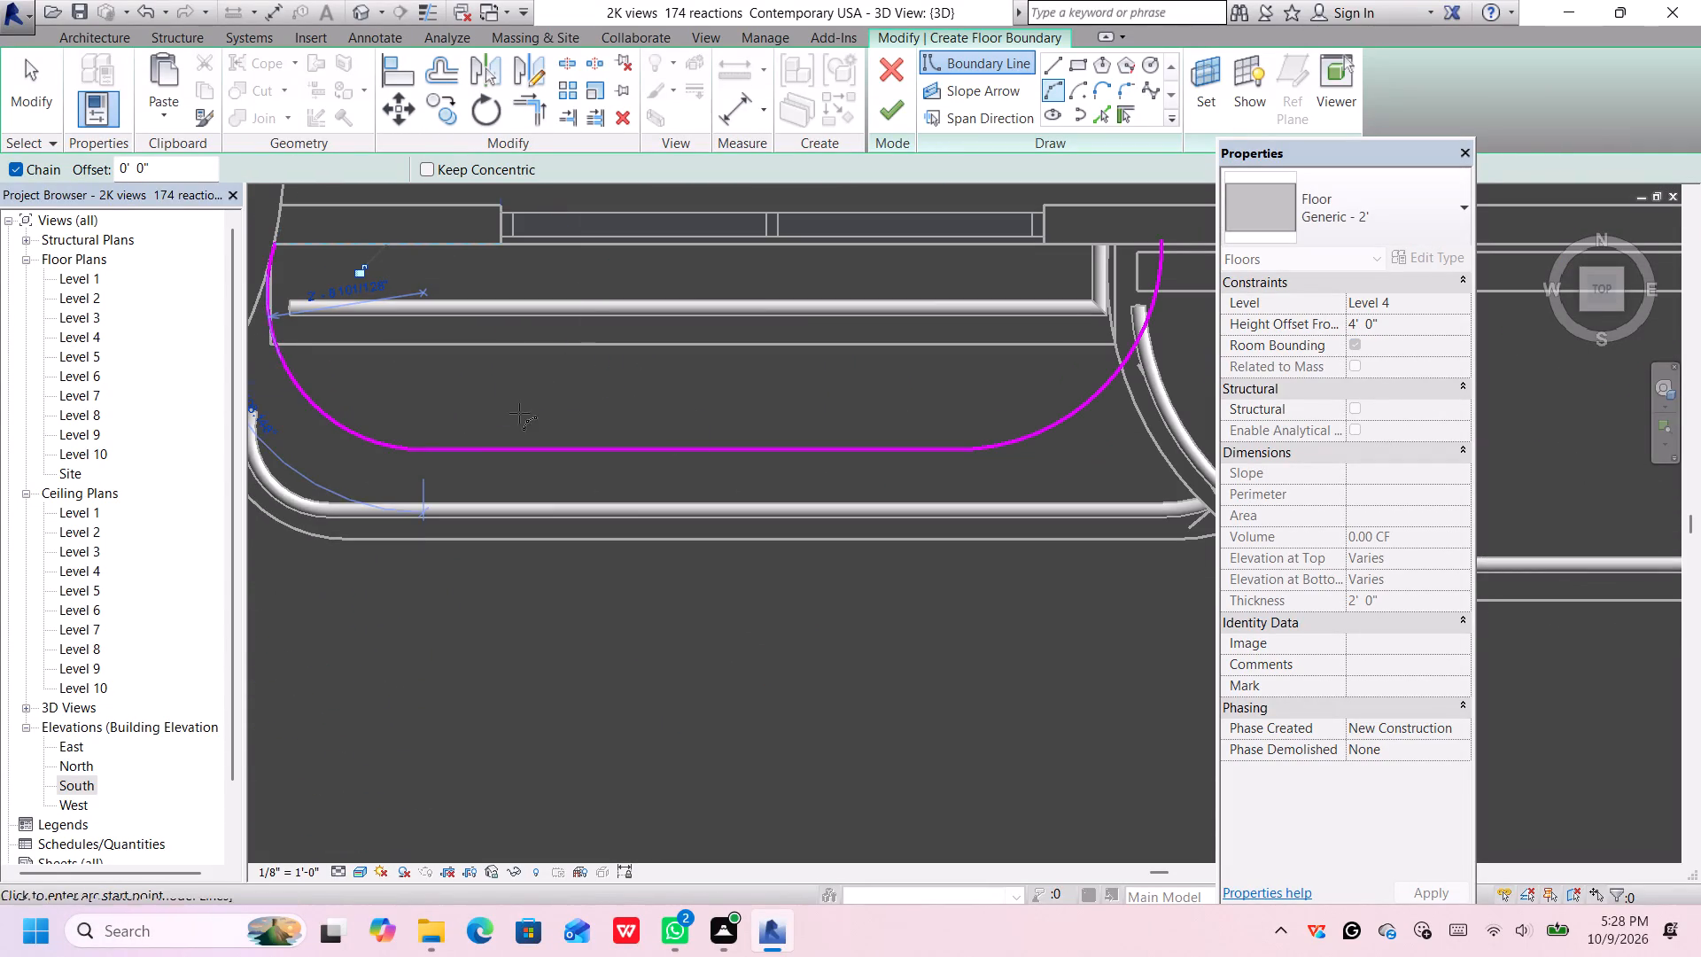
pyautogui.scroll(-7, 599, 377)
pyautogui.moveTo(959, 401); pyautogui.dragTo(756, 414, button='middle')
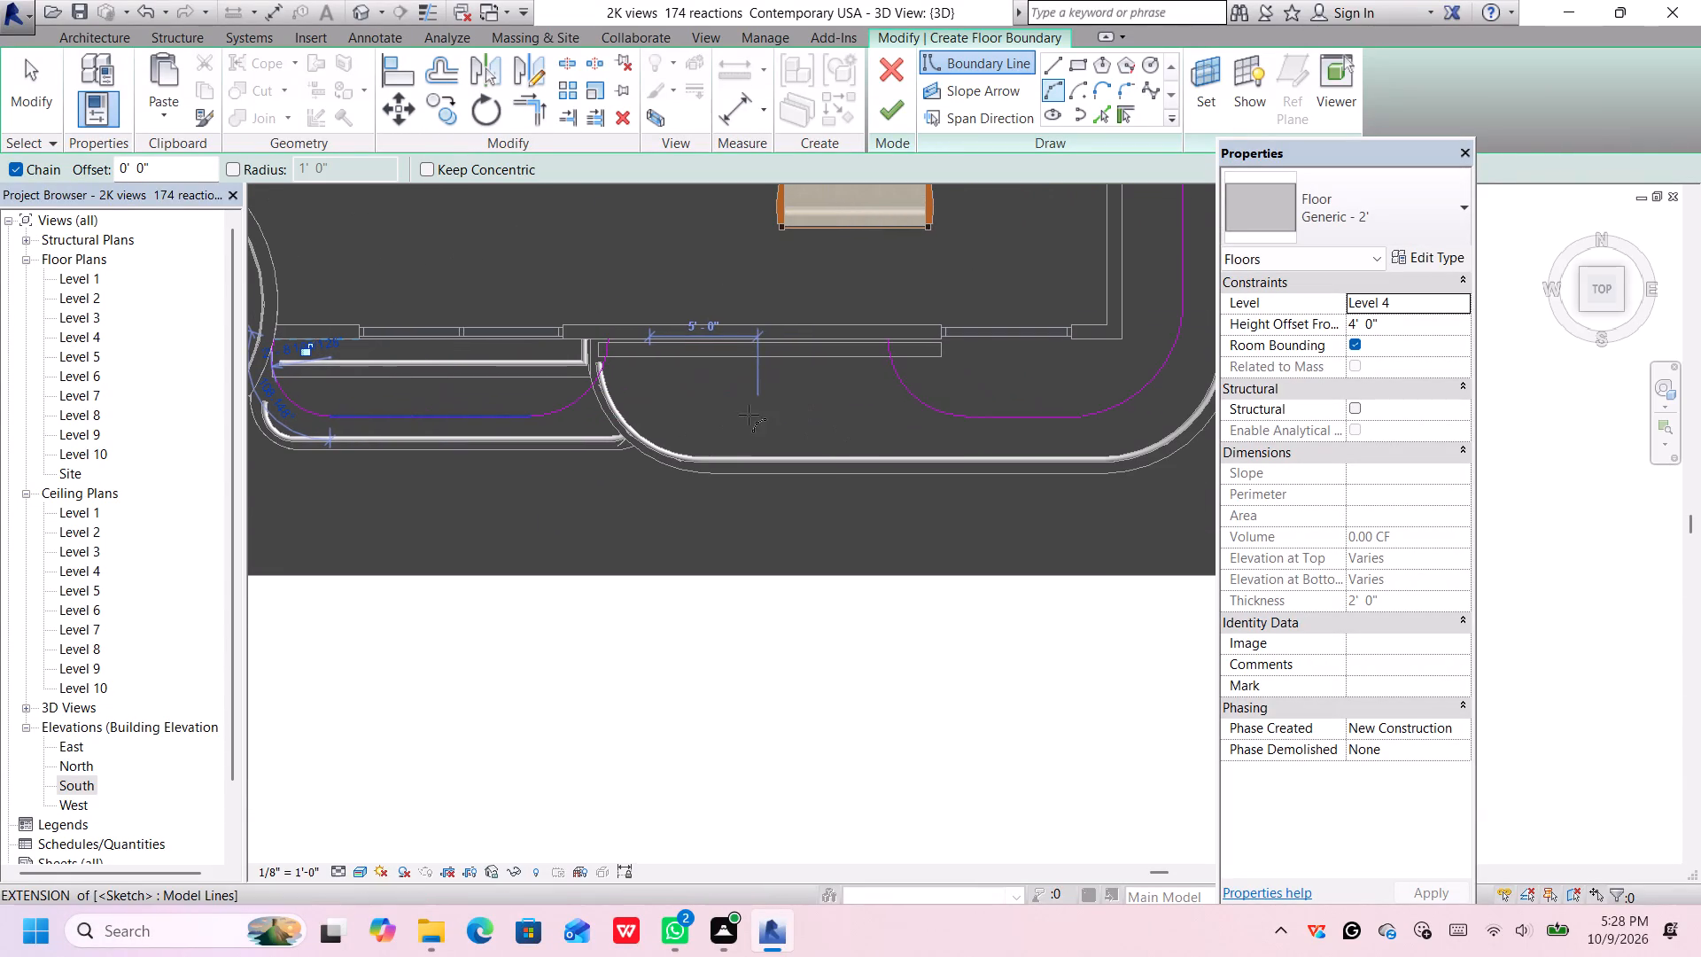
pyautogui.scroll(-1, 920, 410)
pyautogui.scroll(1, 920, 410)
pyautogui.scroll(-1, 920, 410)
pyautogui.scroll(-1, 1085, 441)
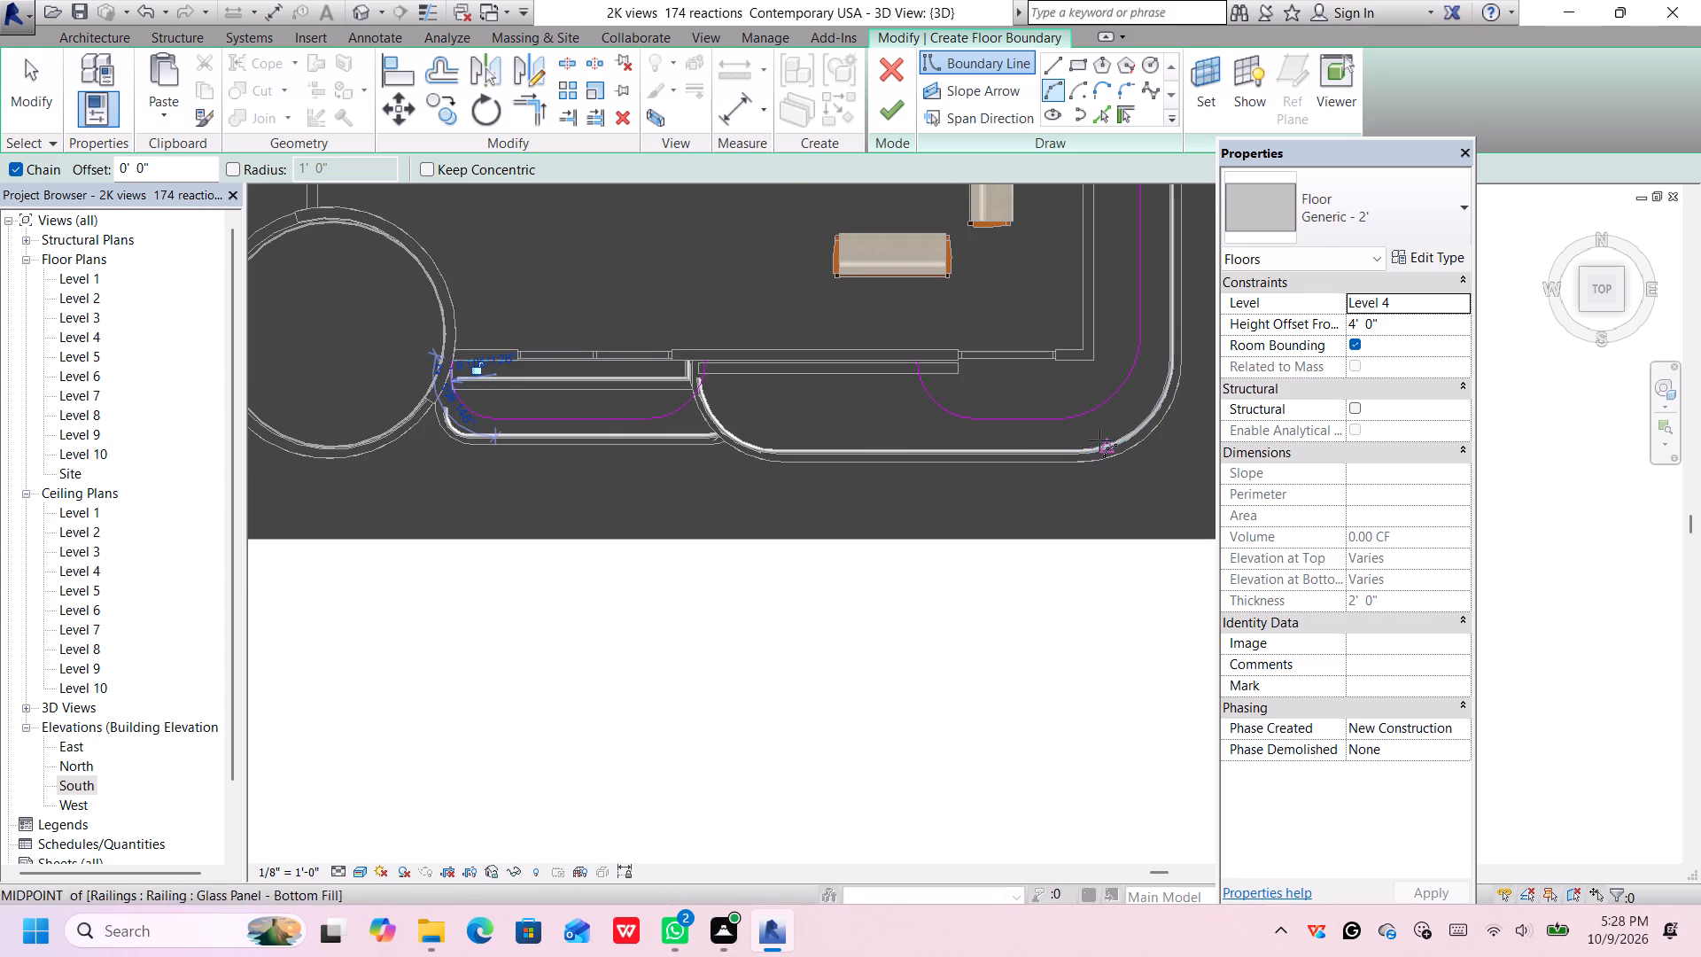
pyautogui.moveTo(1097, 438); pyautogui.dragTo(987, 518, button='middle')
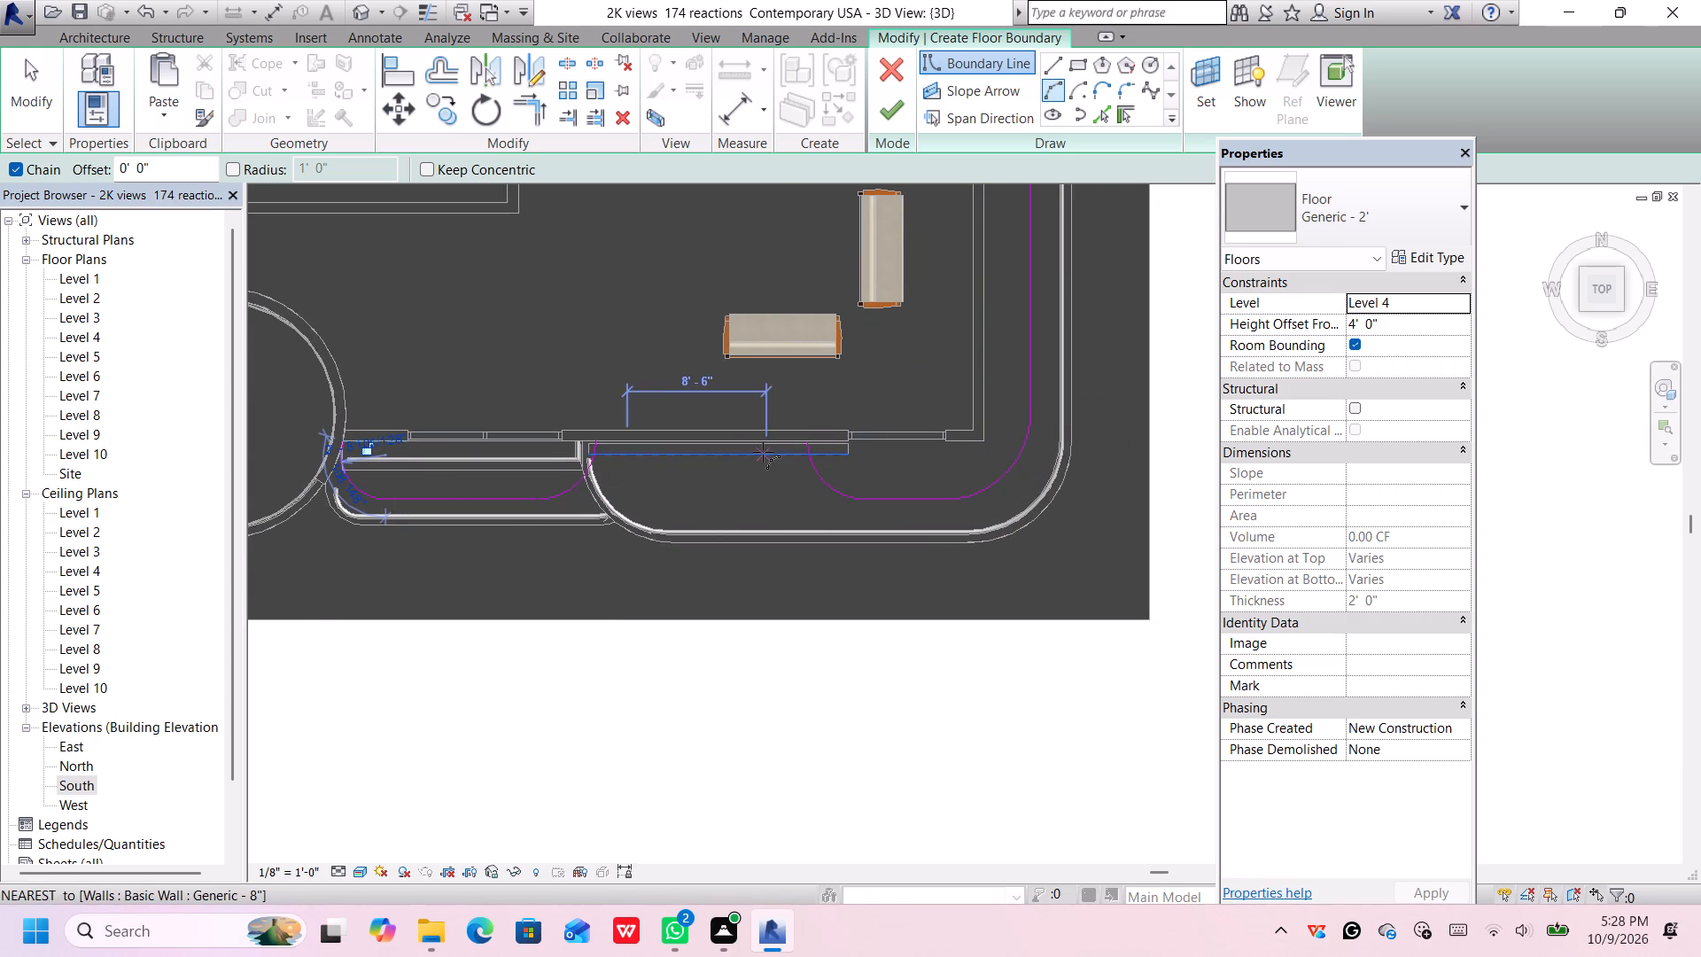
pyautogui.scroll(2, 762, 452)
pyautogui.press('Escape')
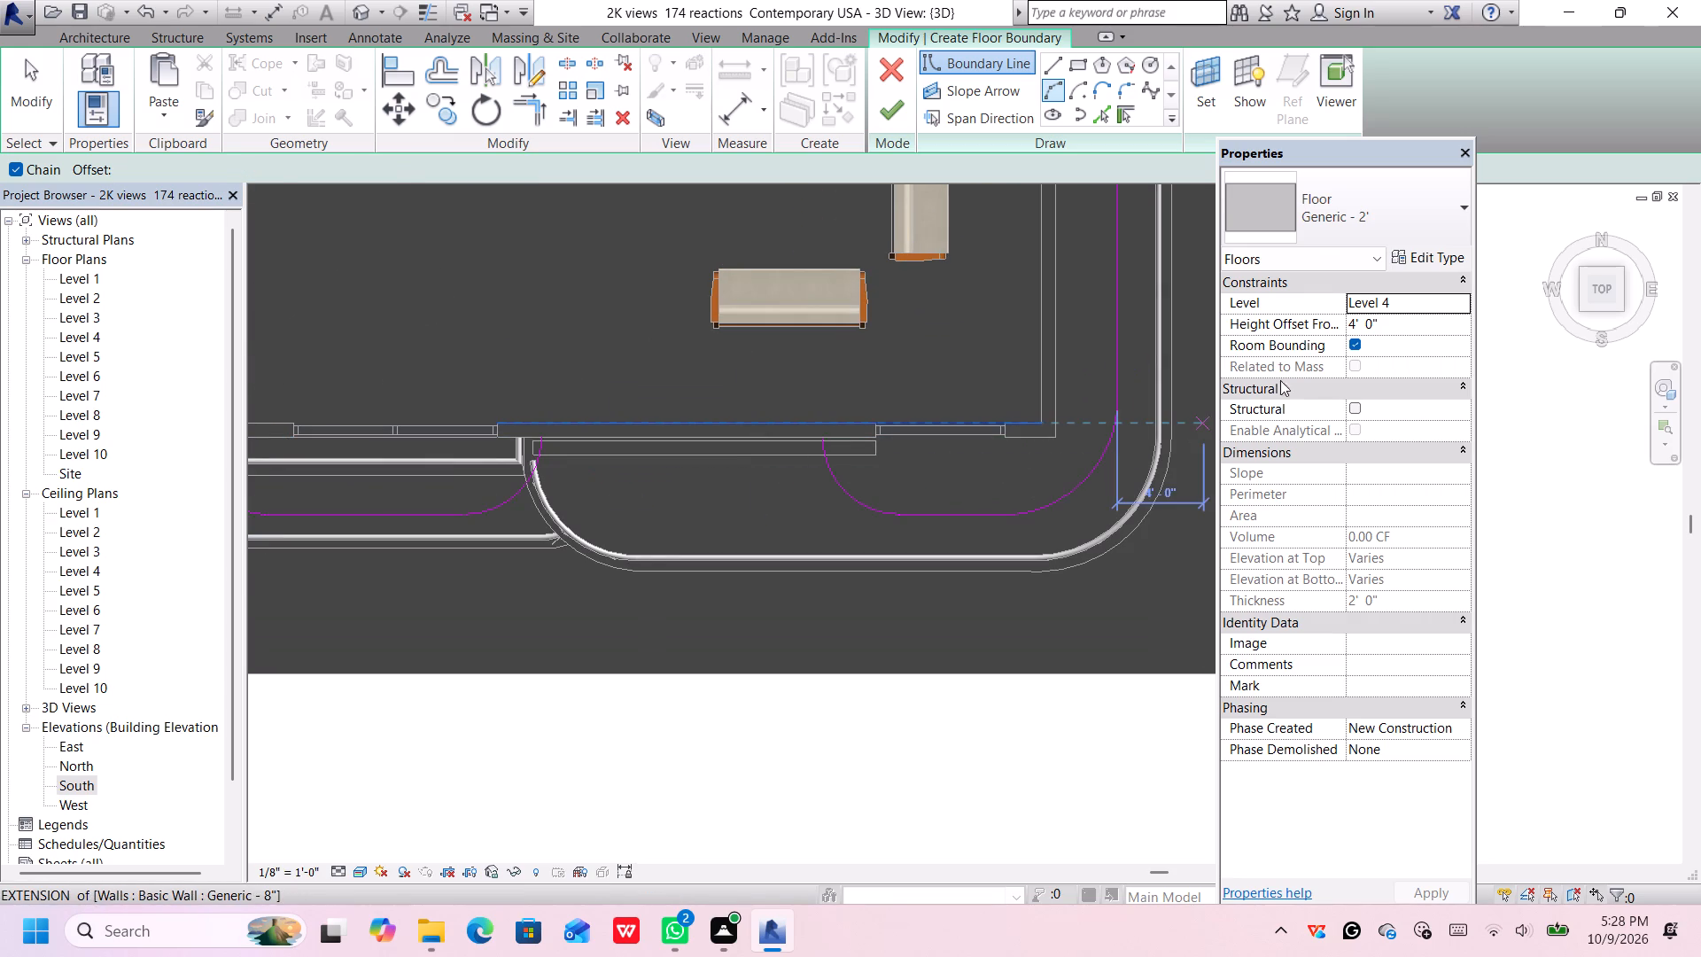
pyautogui.press('Escape')
# Draw a horizontal boundary line along the south wall face from the balcony's east arc to the terrace arc's west end.
pyautogui.scroll(-4, 1001, 461)
pyautogui.scroll(1, 1001, 461)
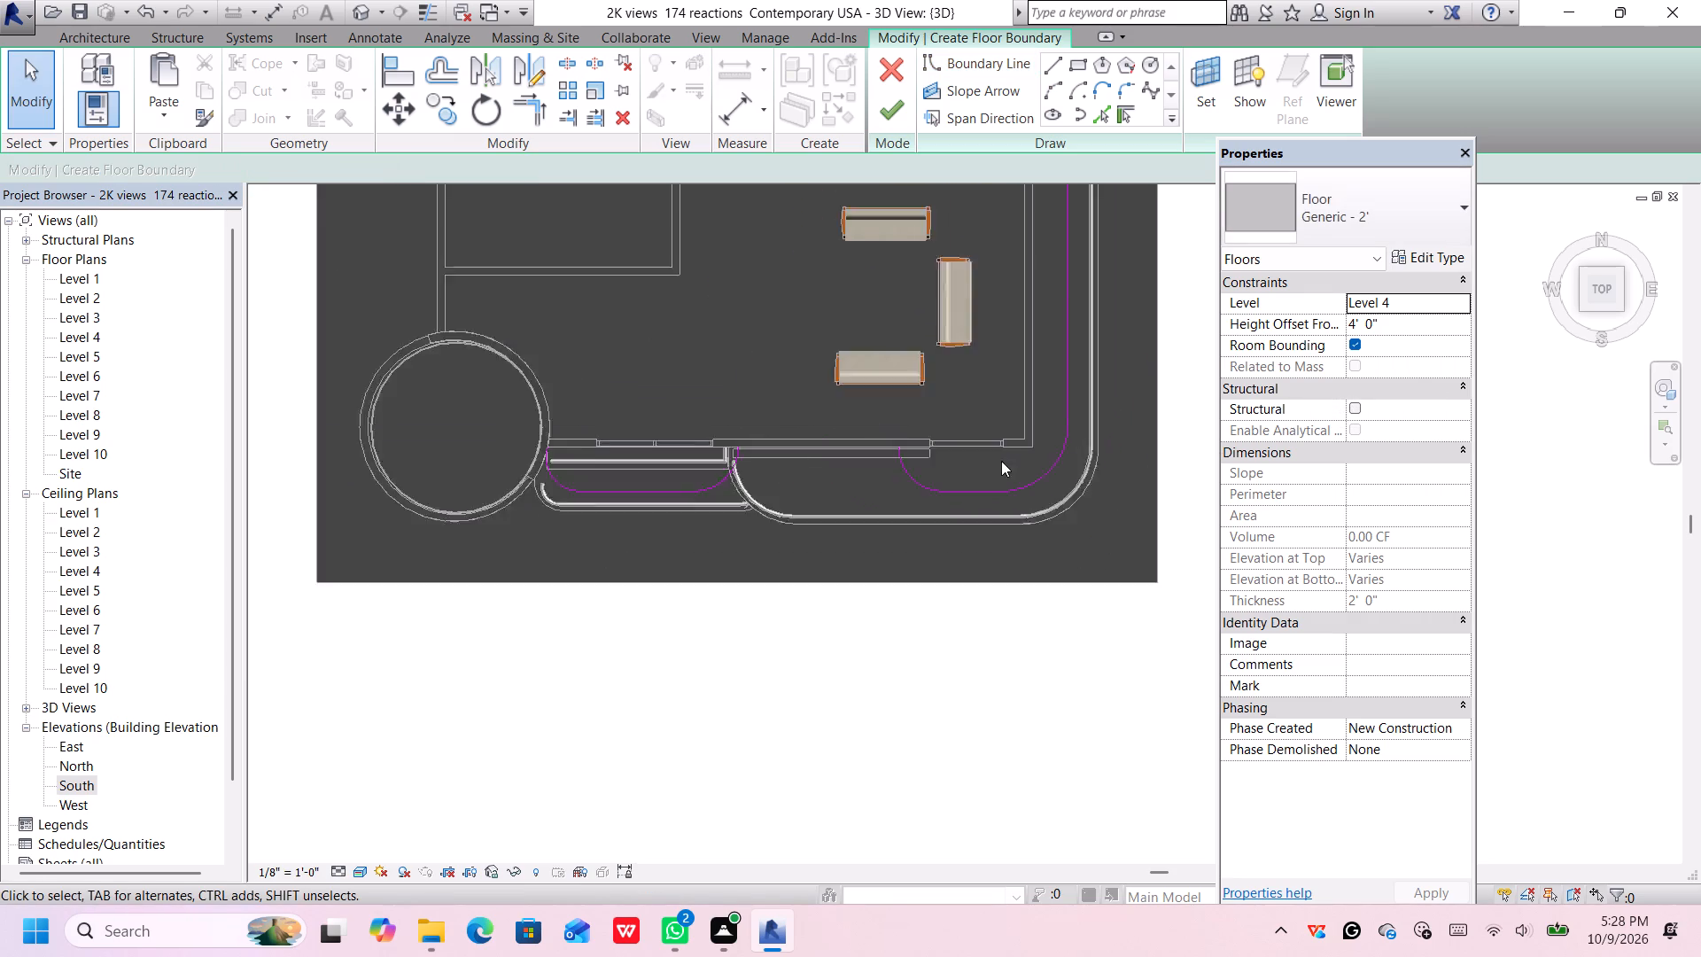
pyautogui.scroll(-1, 1001, 461)
pyautogui.click(1052, 59)
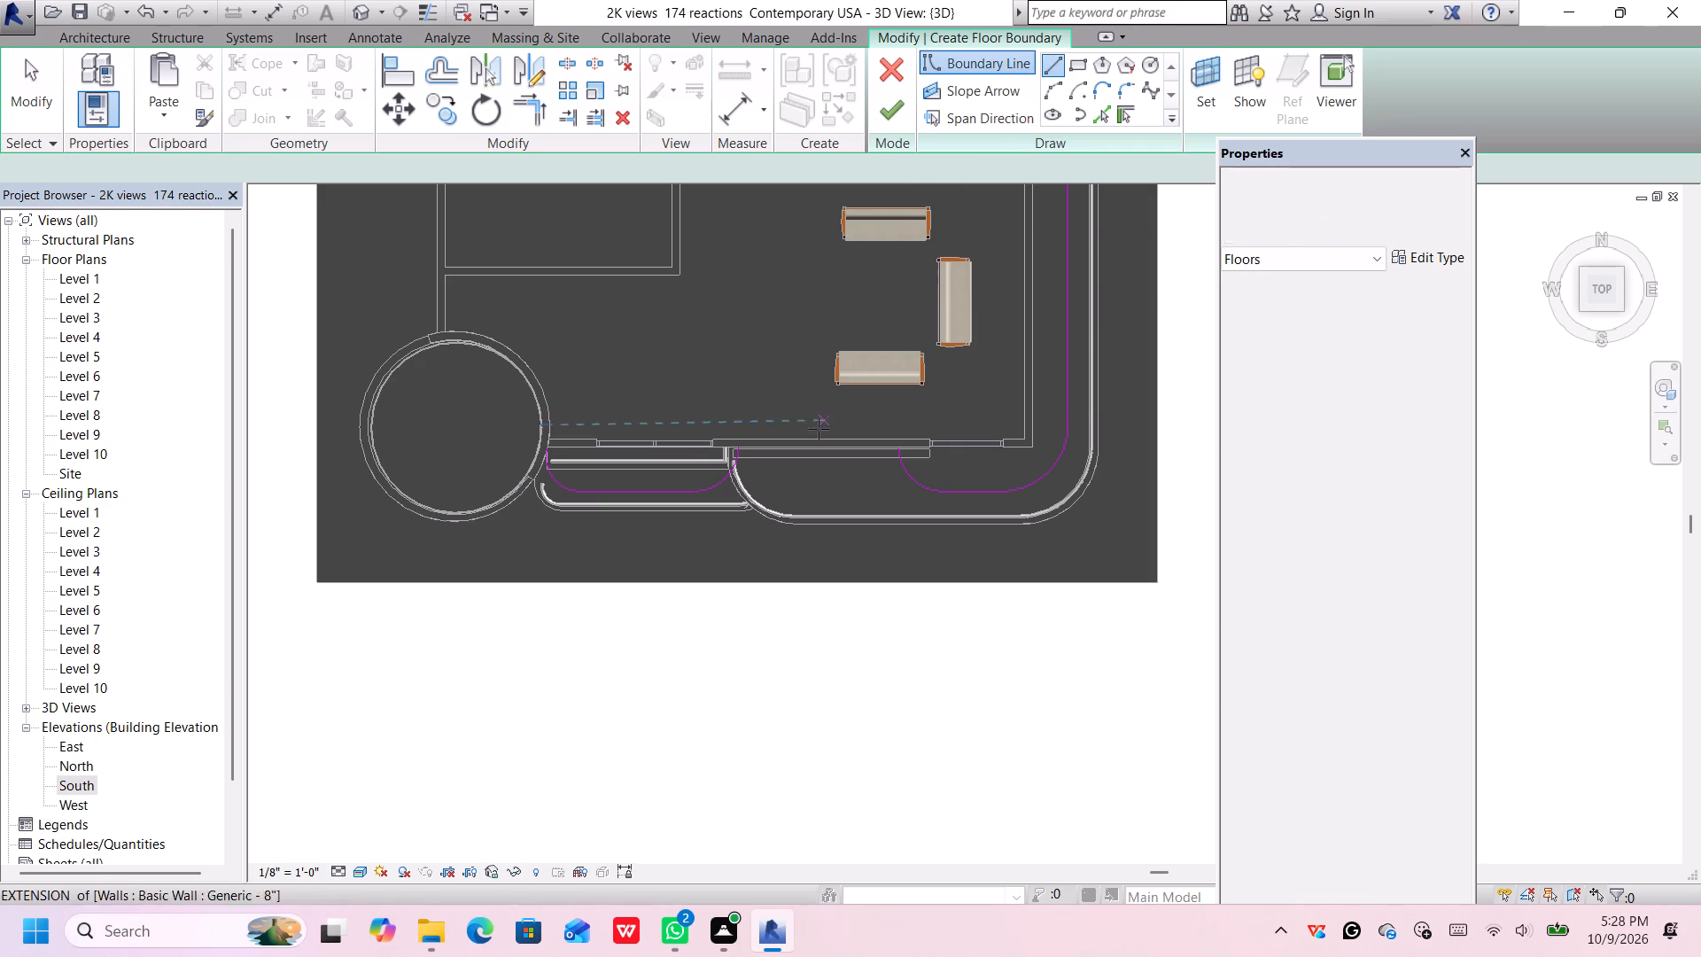
pyautogui.scroll(5, 773, 440)
pyautogui.click(716, 453)
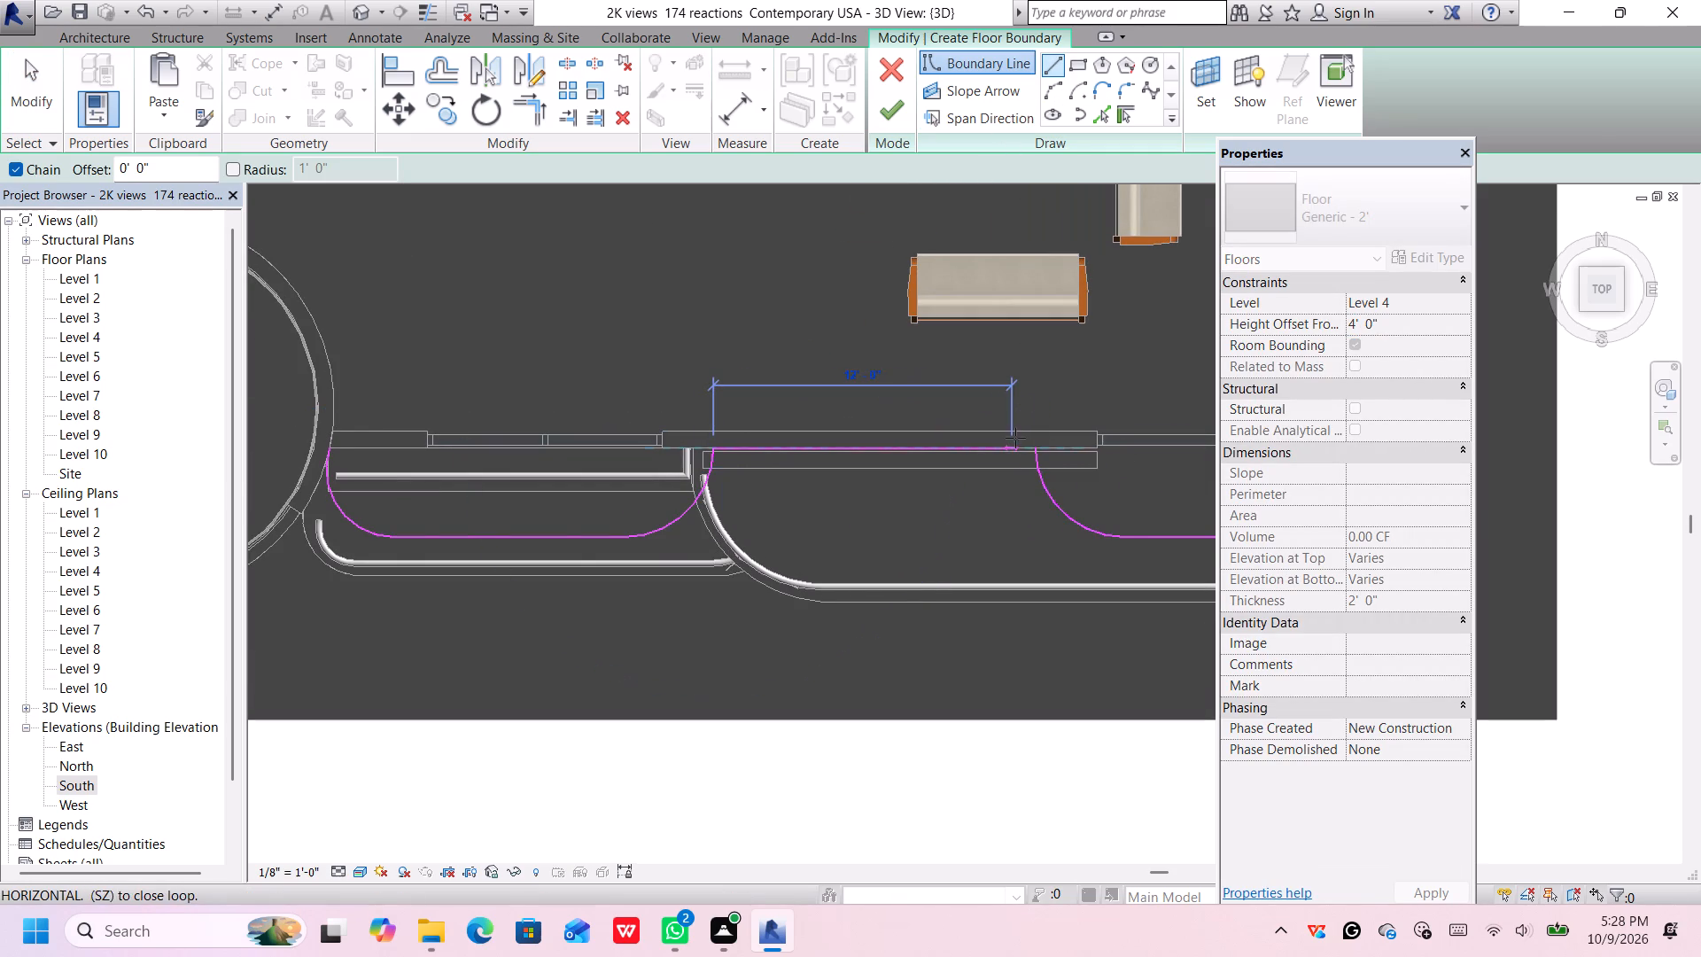
pyautogui.scroll(4, 1015, 438)
pyautogui.scroll(-1, 1065, 453)
pyautogui.scroll(4, 1042, 455)
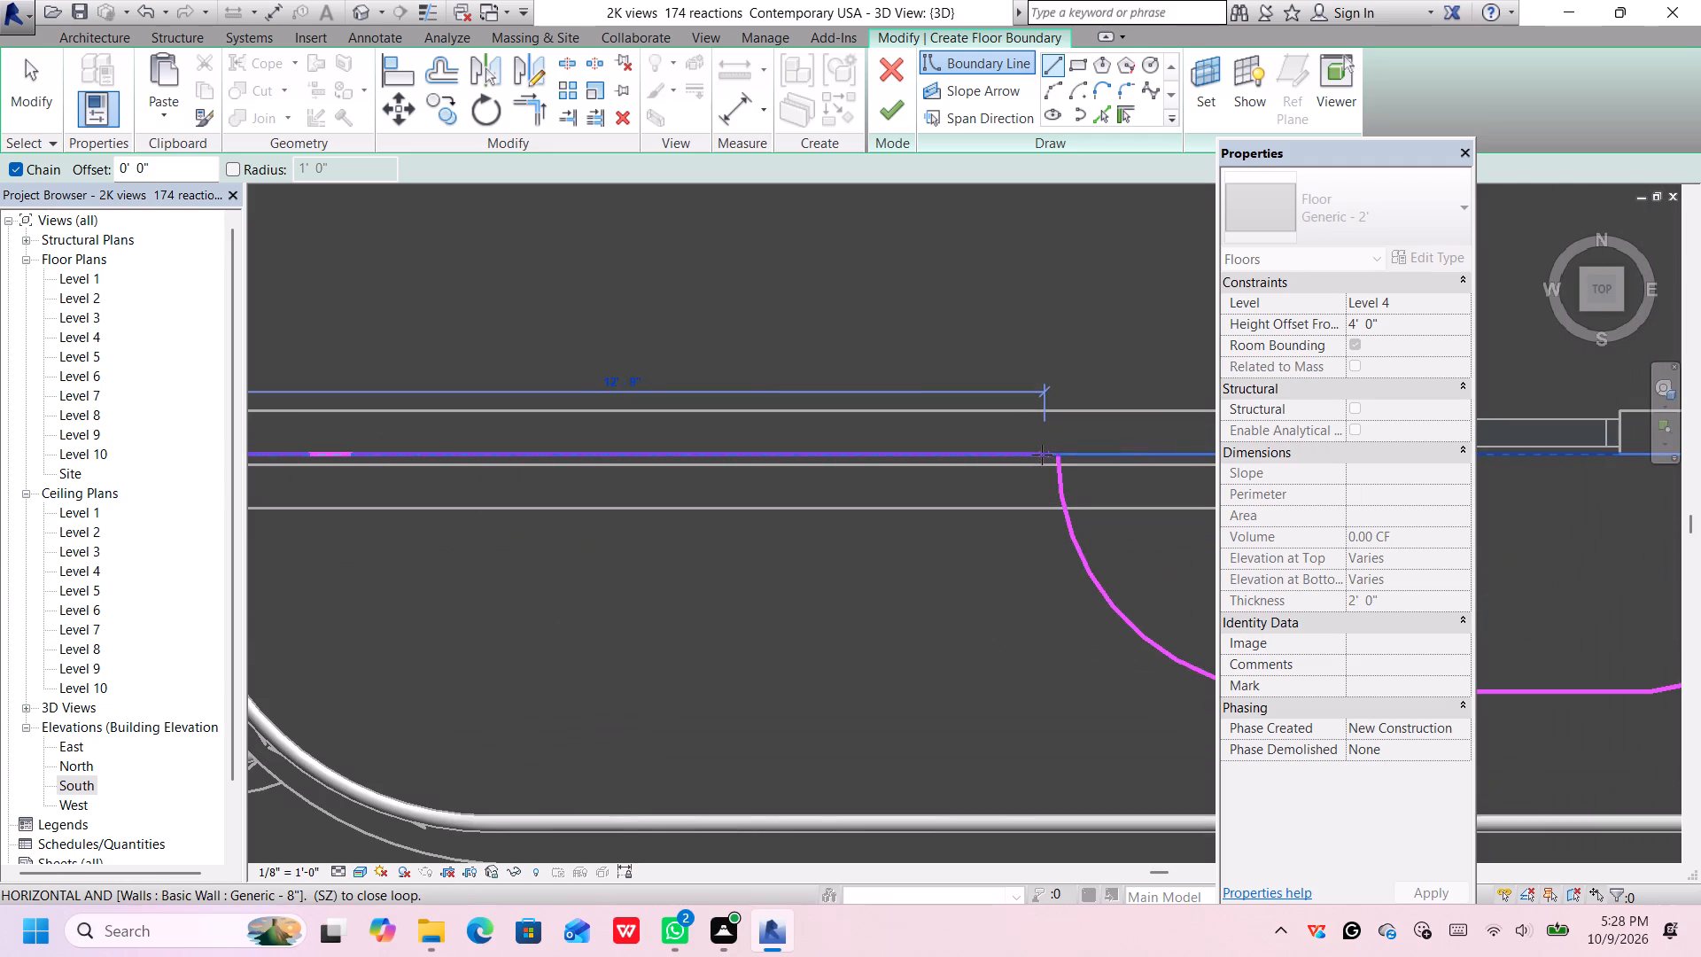
pyautogui.scroll(-3, 1057, 455)
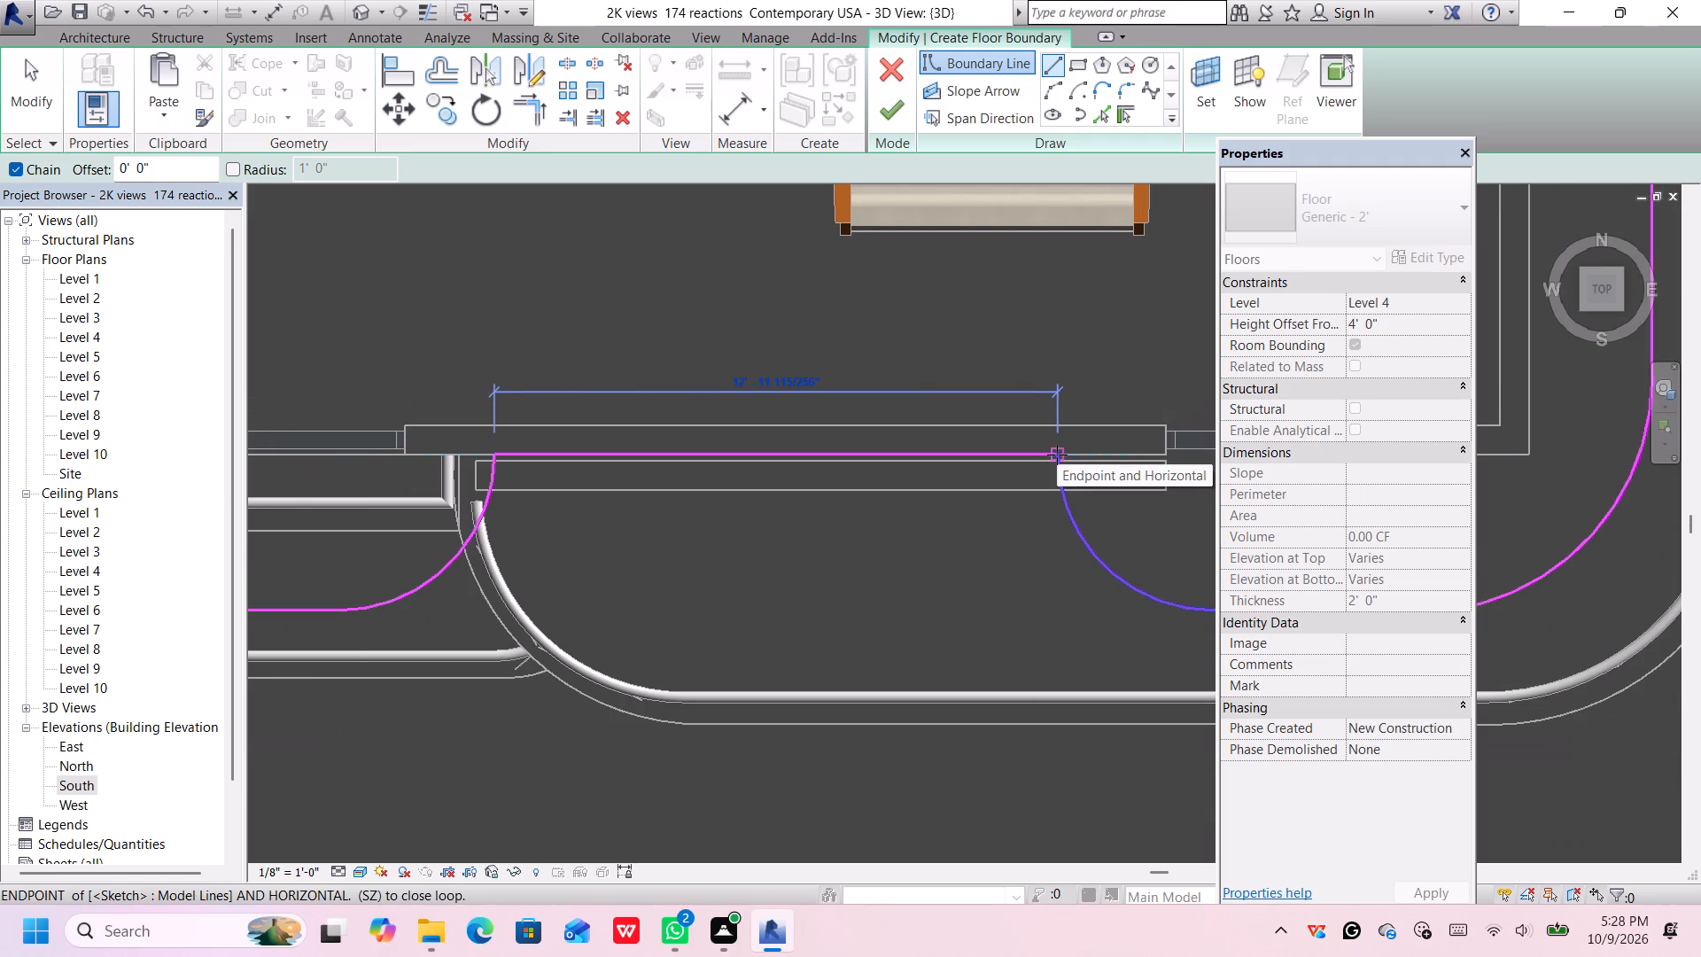
pyautogui.click(1057, 455)
# Draw a vertical boundary line along the west wall's outer face from the building's northwest corner down to the round tower.
pyautogui.scroll(-4, 1045, 478)
pyautogui.scroll(1, 947, 498)
pyautogui.scroll(-2, 921, 502)
pyautogui.scroll(-5, 750, 487)
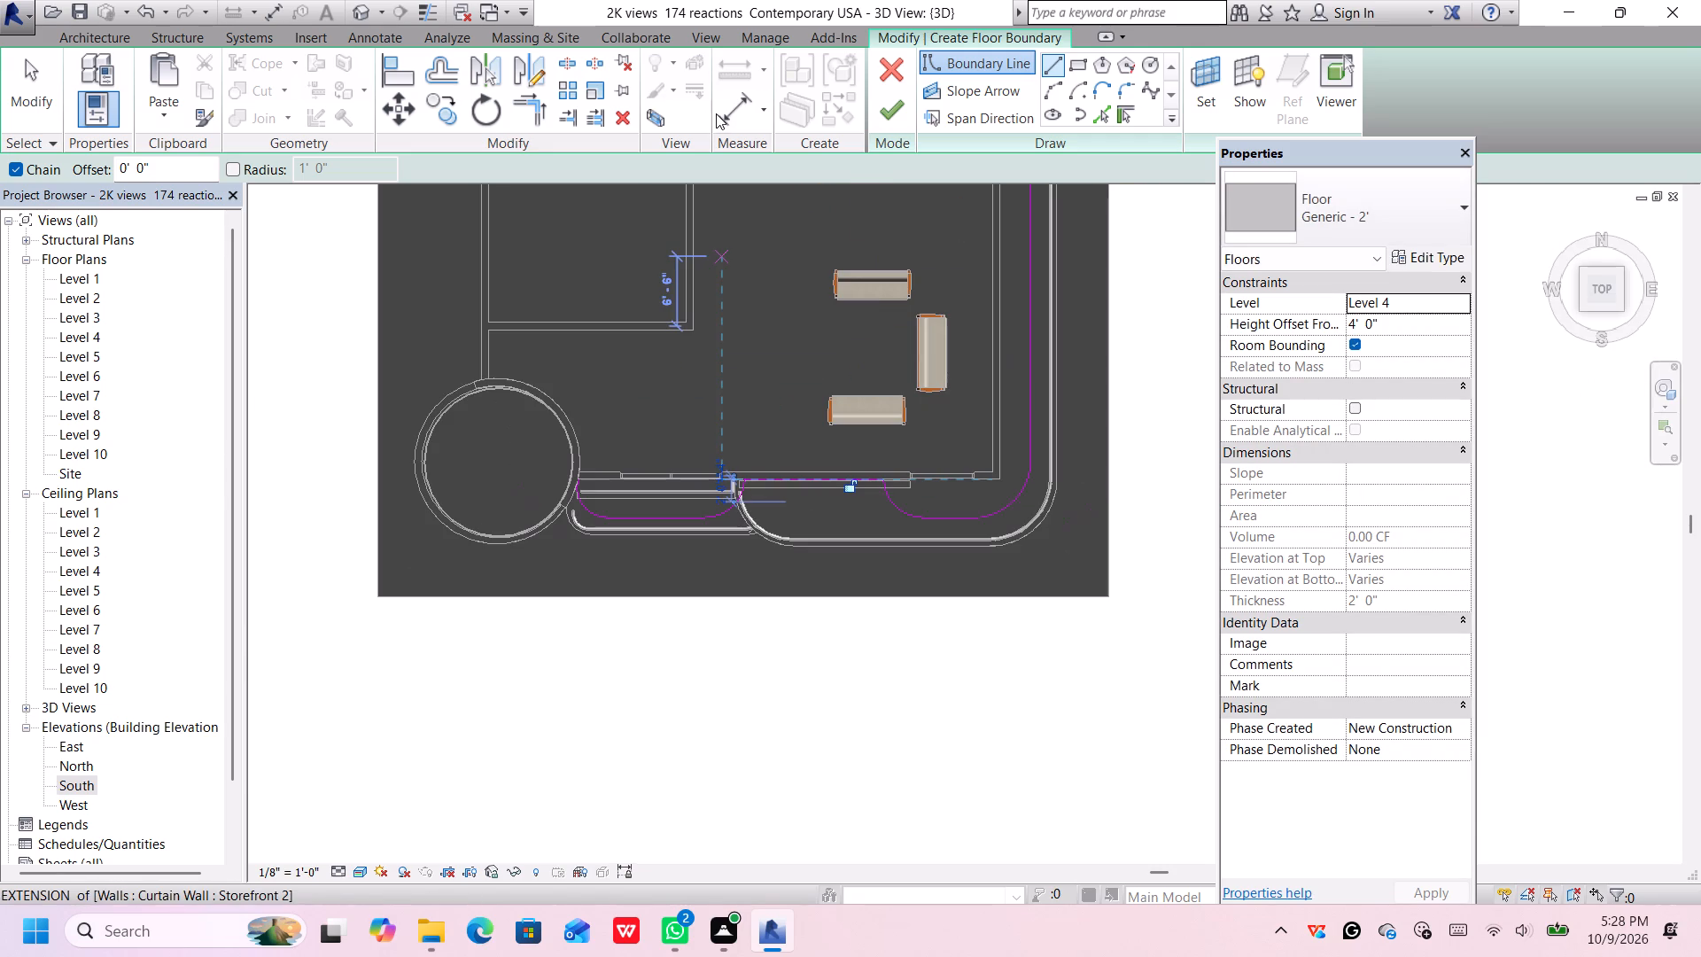
pyautogui.scroll(1, 511, 309)
pyautogui.scroll(-3, 511, 309)
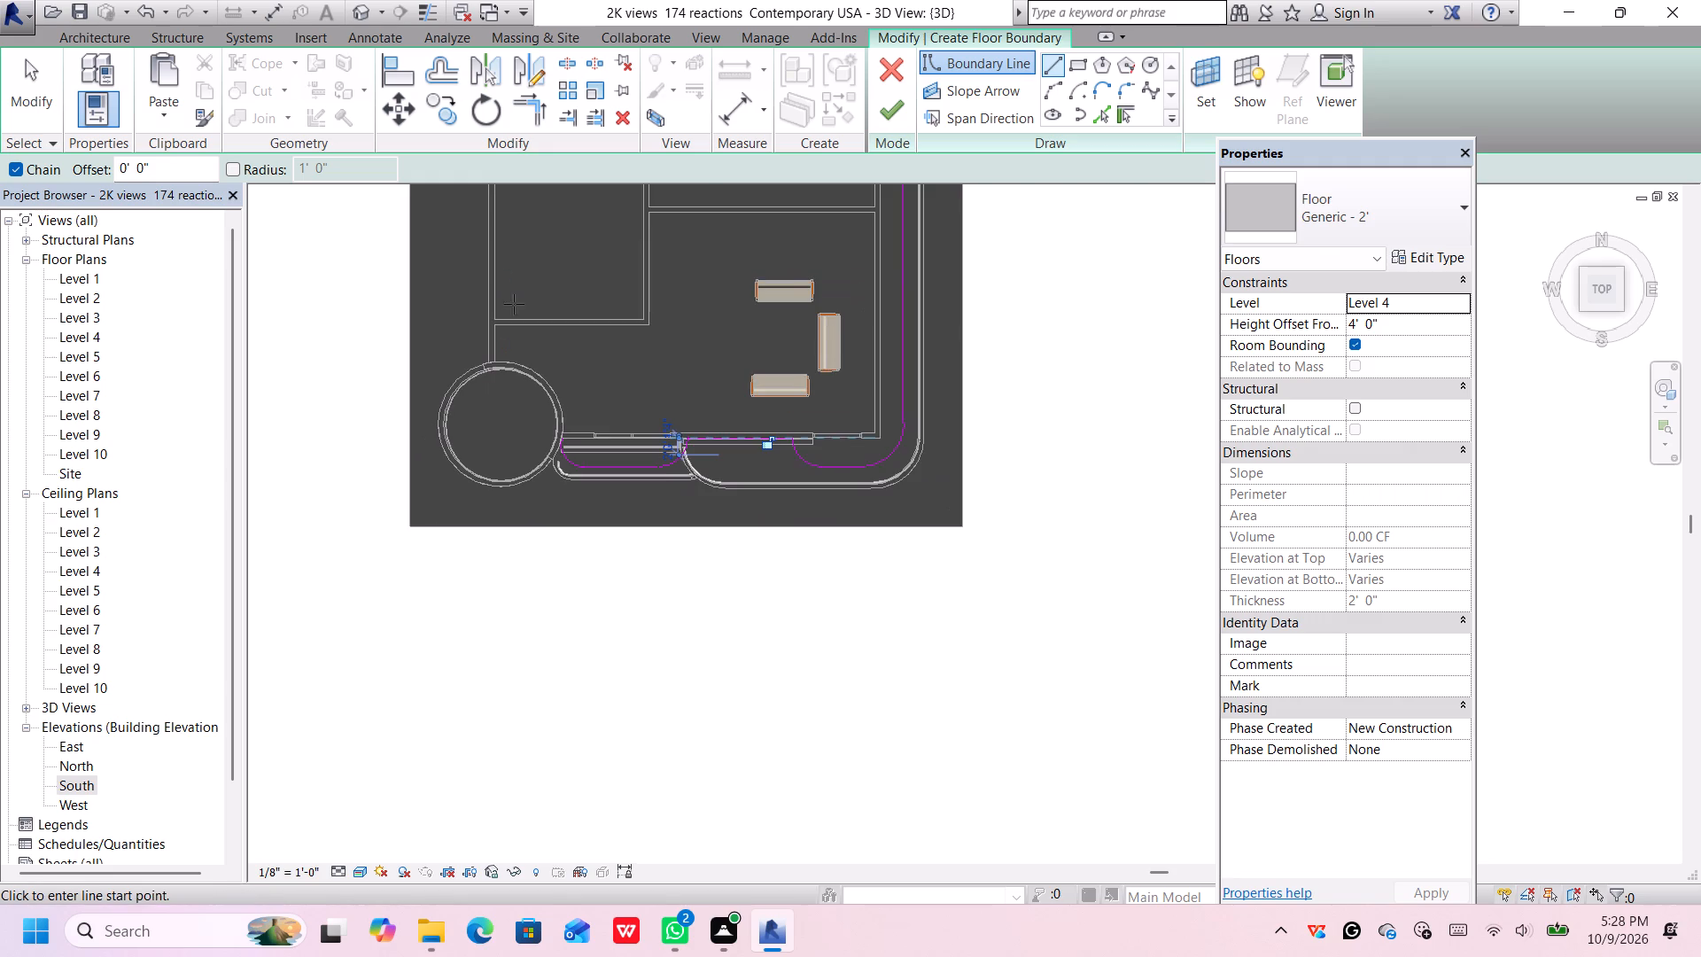
pyautogui.moveTo(526, 264); pyautogui.dragTo(620, 453, button='middle')
pyautogui.scroll(2, 579, 254)
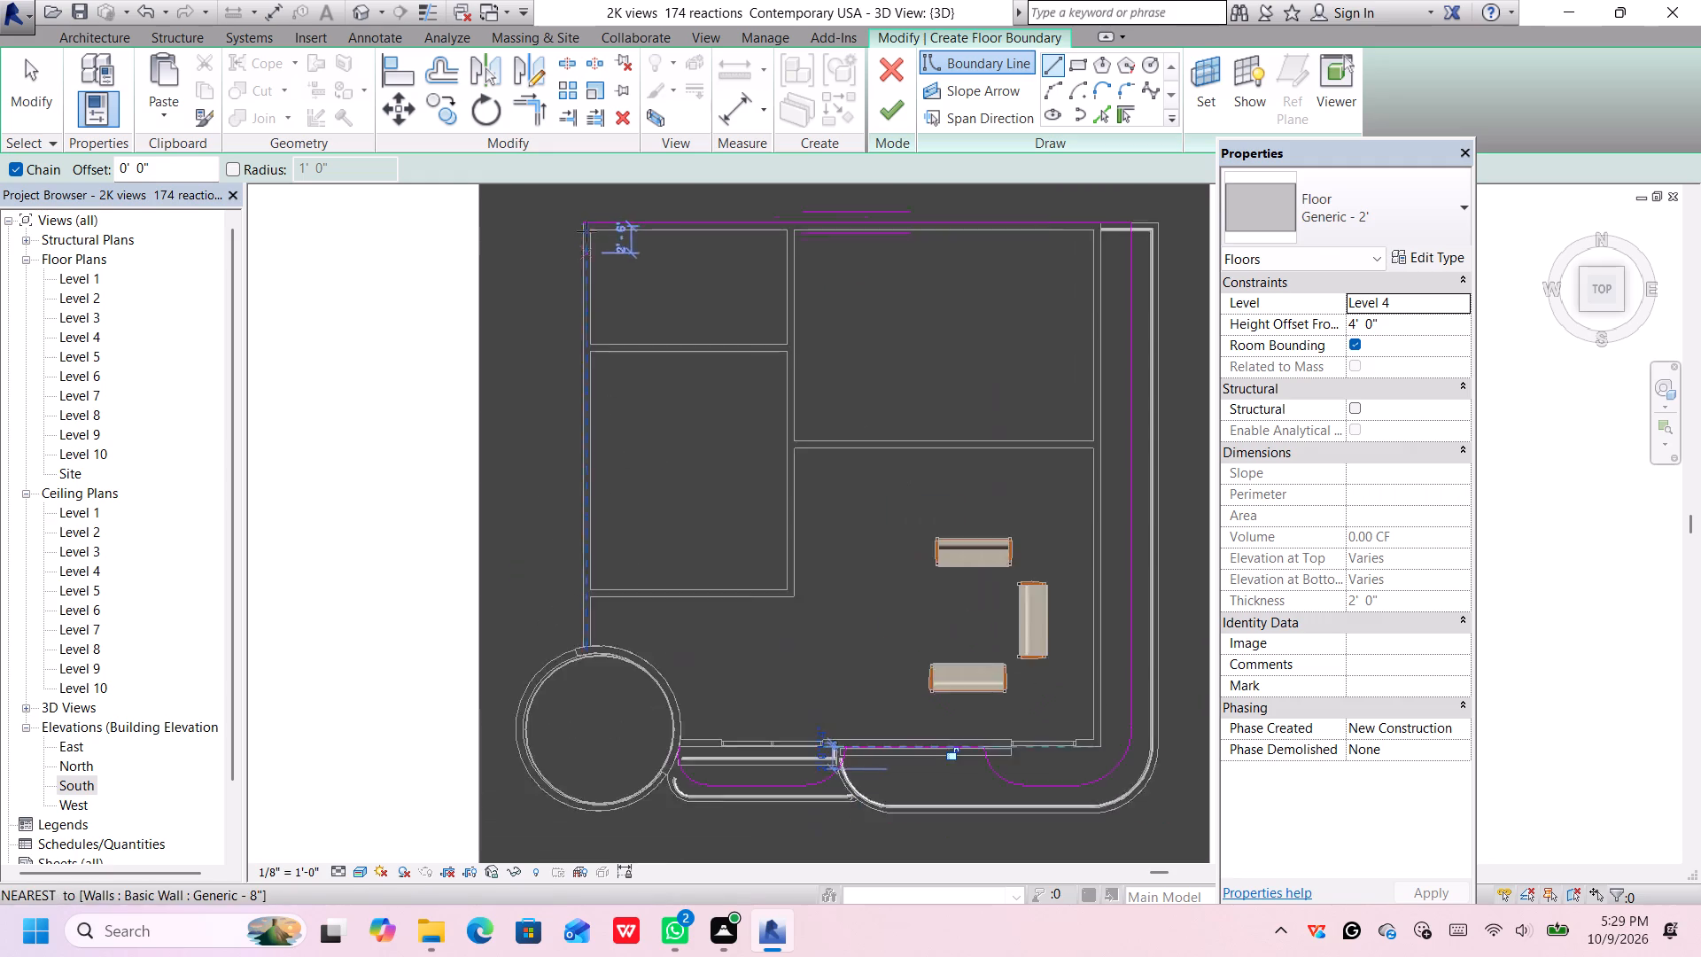
pyautogui.scroll(3, 586, 231)
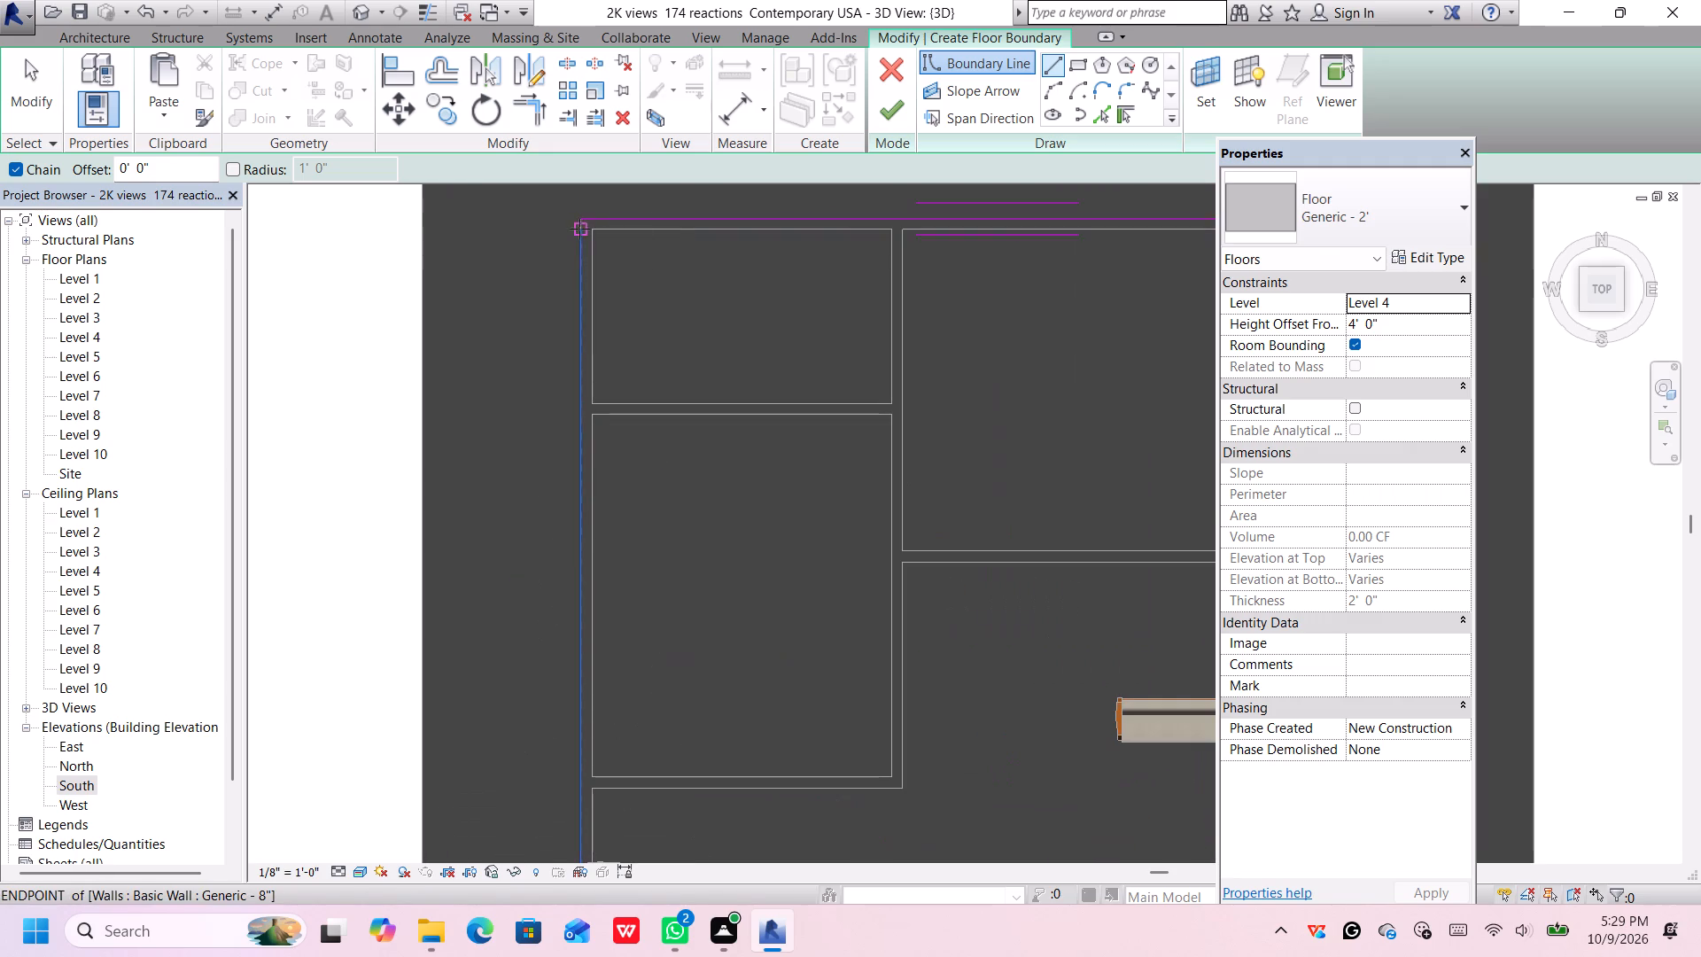
pyautogui.scroll(1, 584, 220)
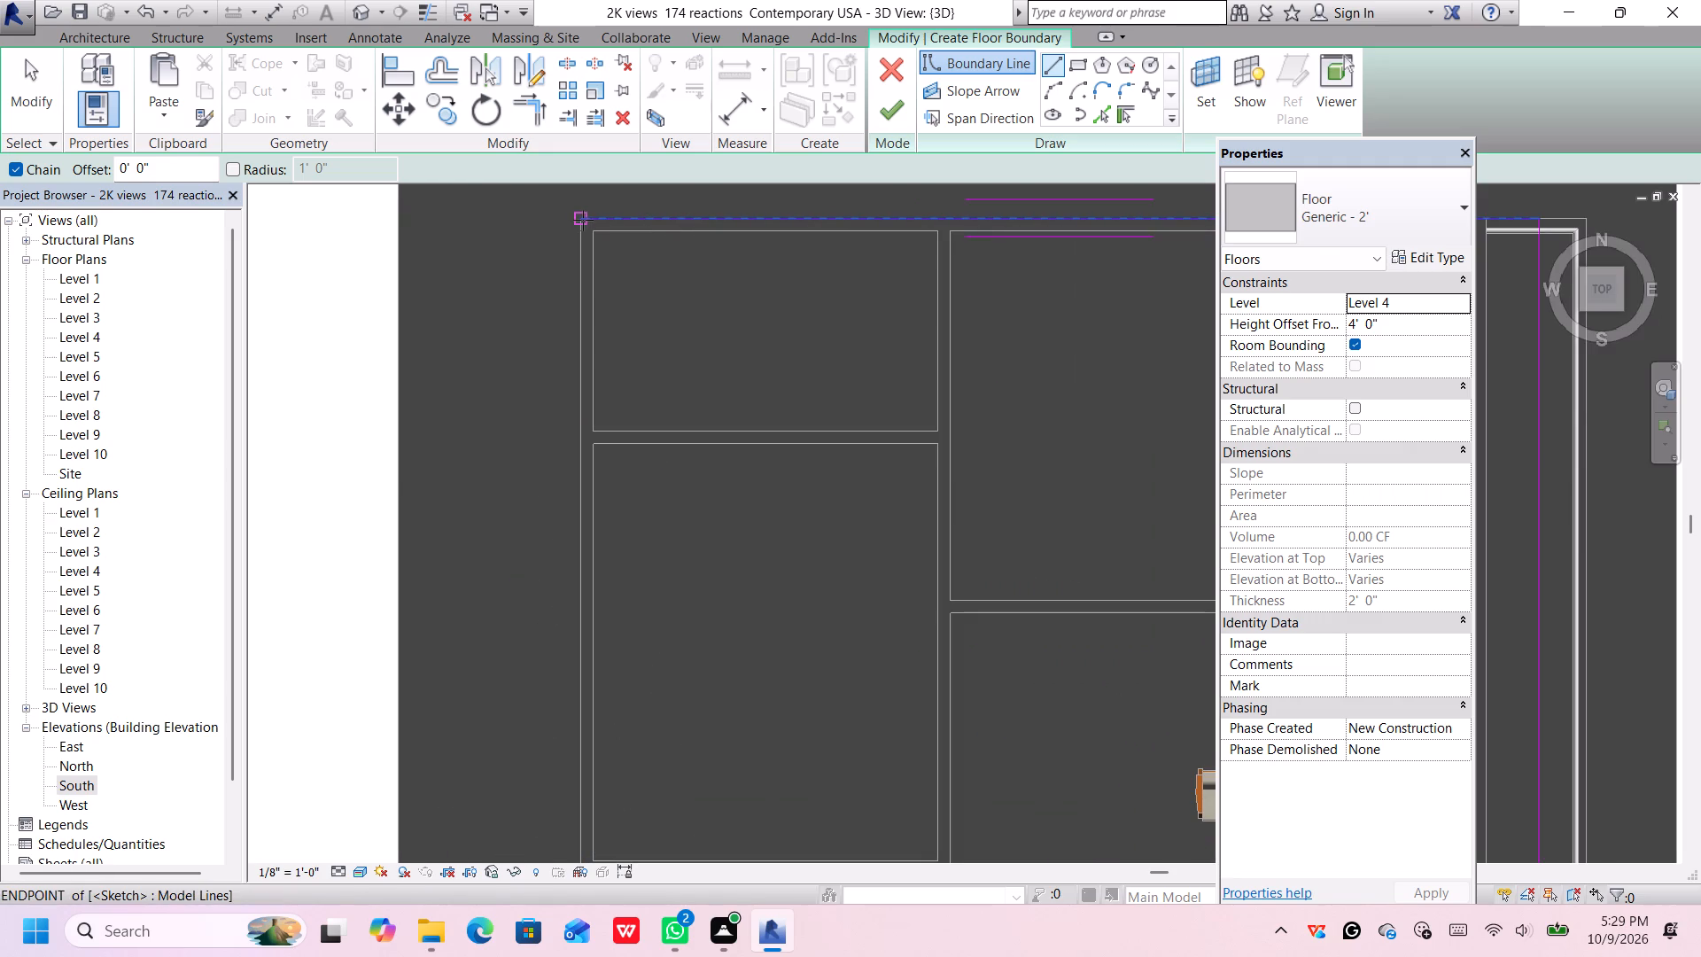
pyautogui.click(583, 221)
pyautogui.scroll(-5, 594, 438)
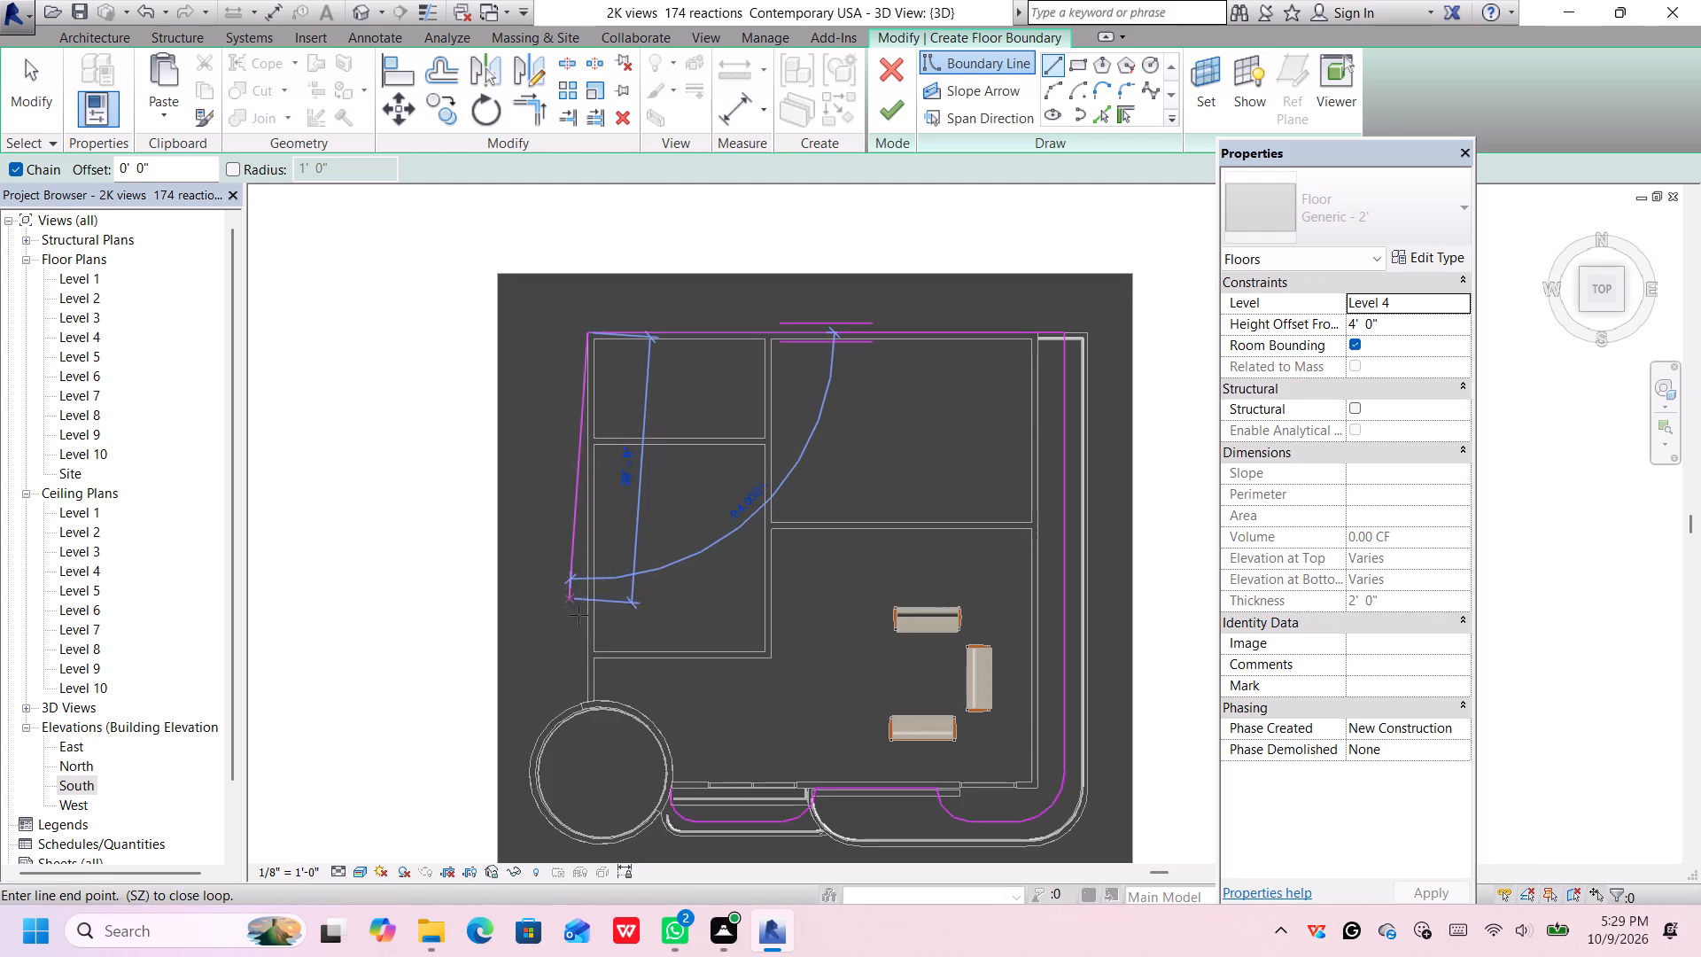
pyautogui.scroll(1, 584, 679)
pyautogui.moveTo(584, 662); pyautogui.dragTo(564, 468, button='middle')
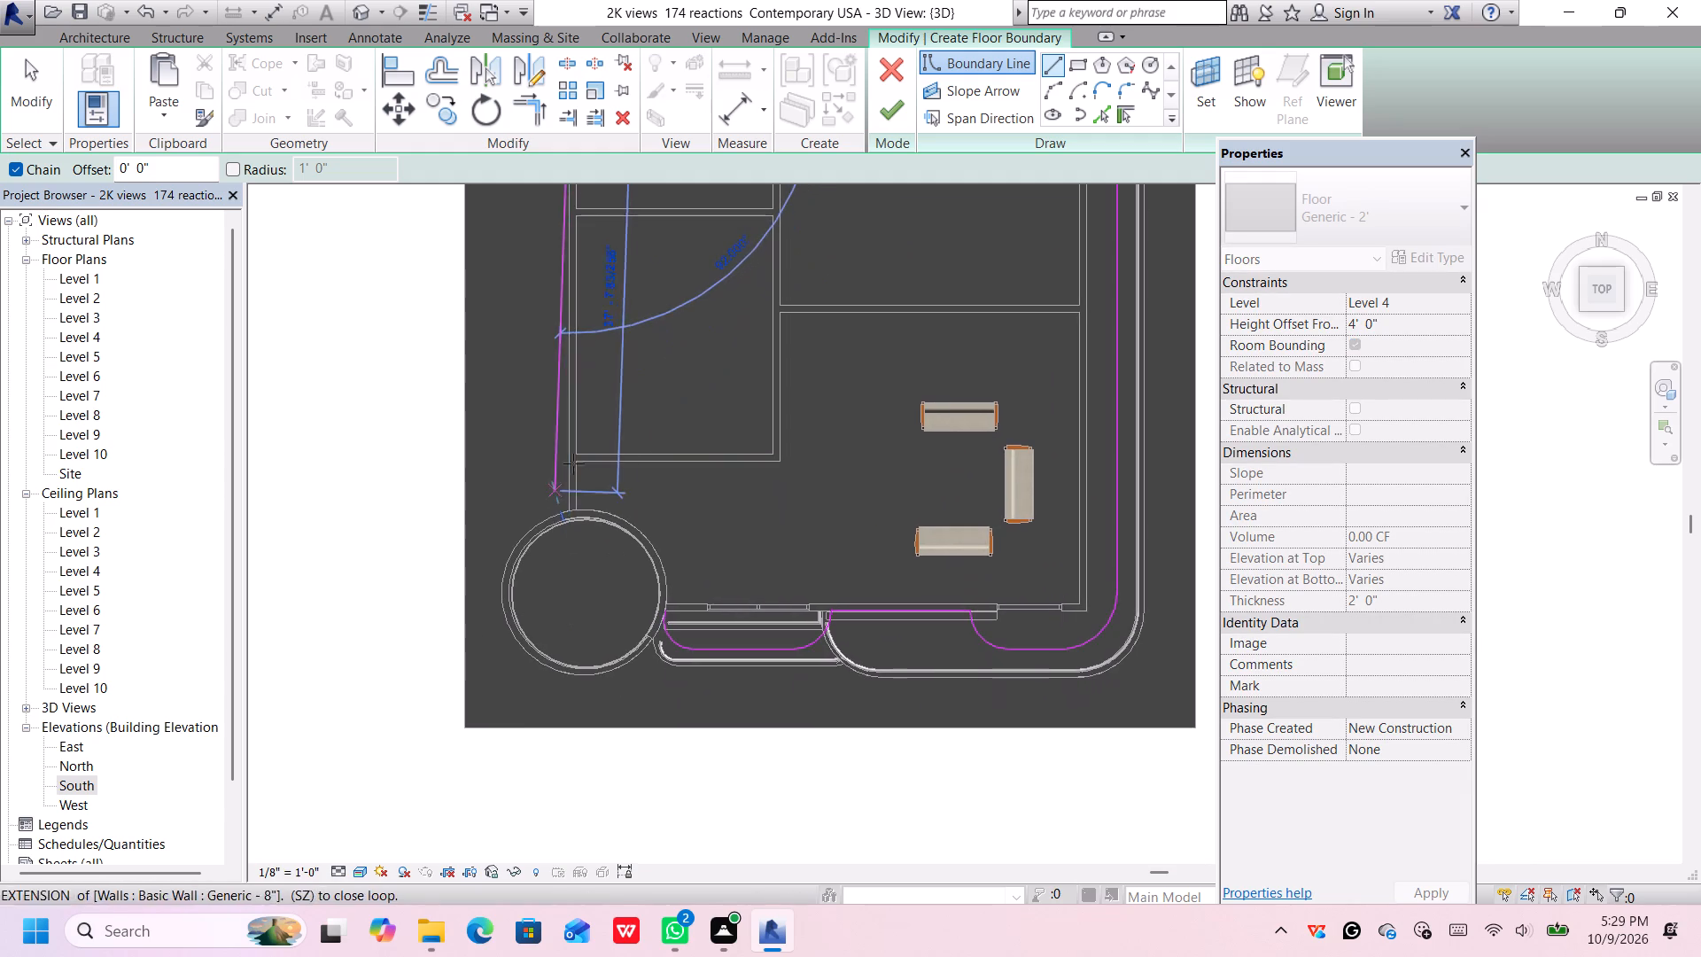
pyautogui.scroll(4, 597, 440)
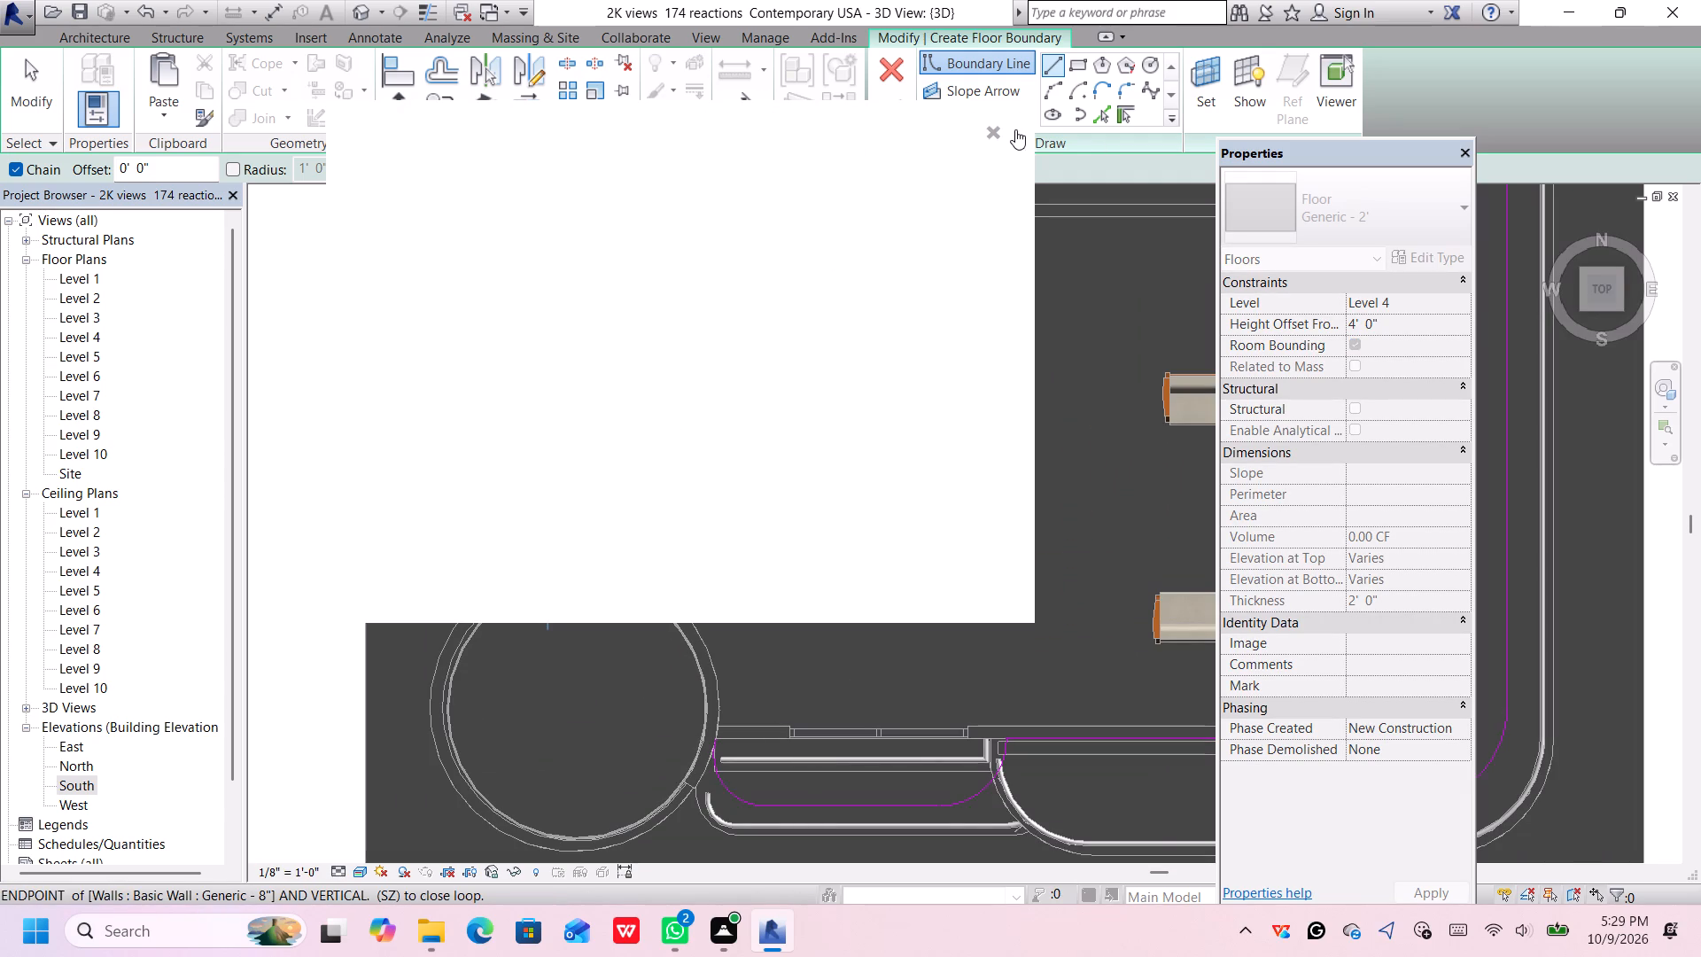
pyautogui.click(994, 129)
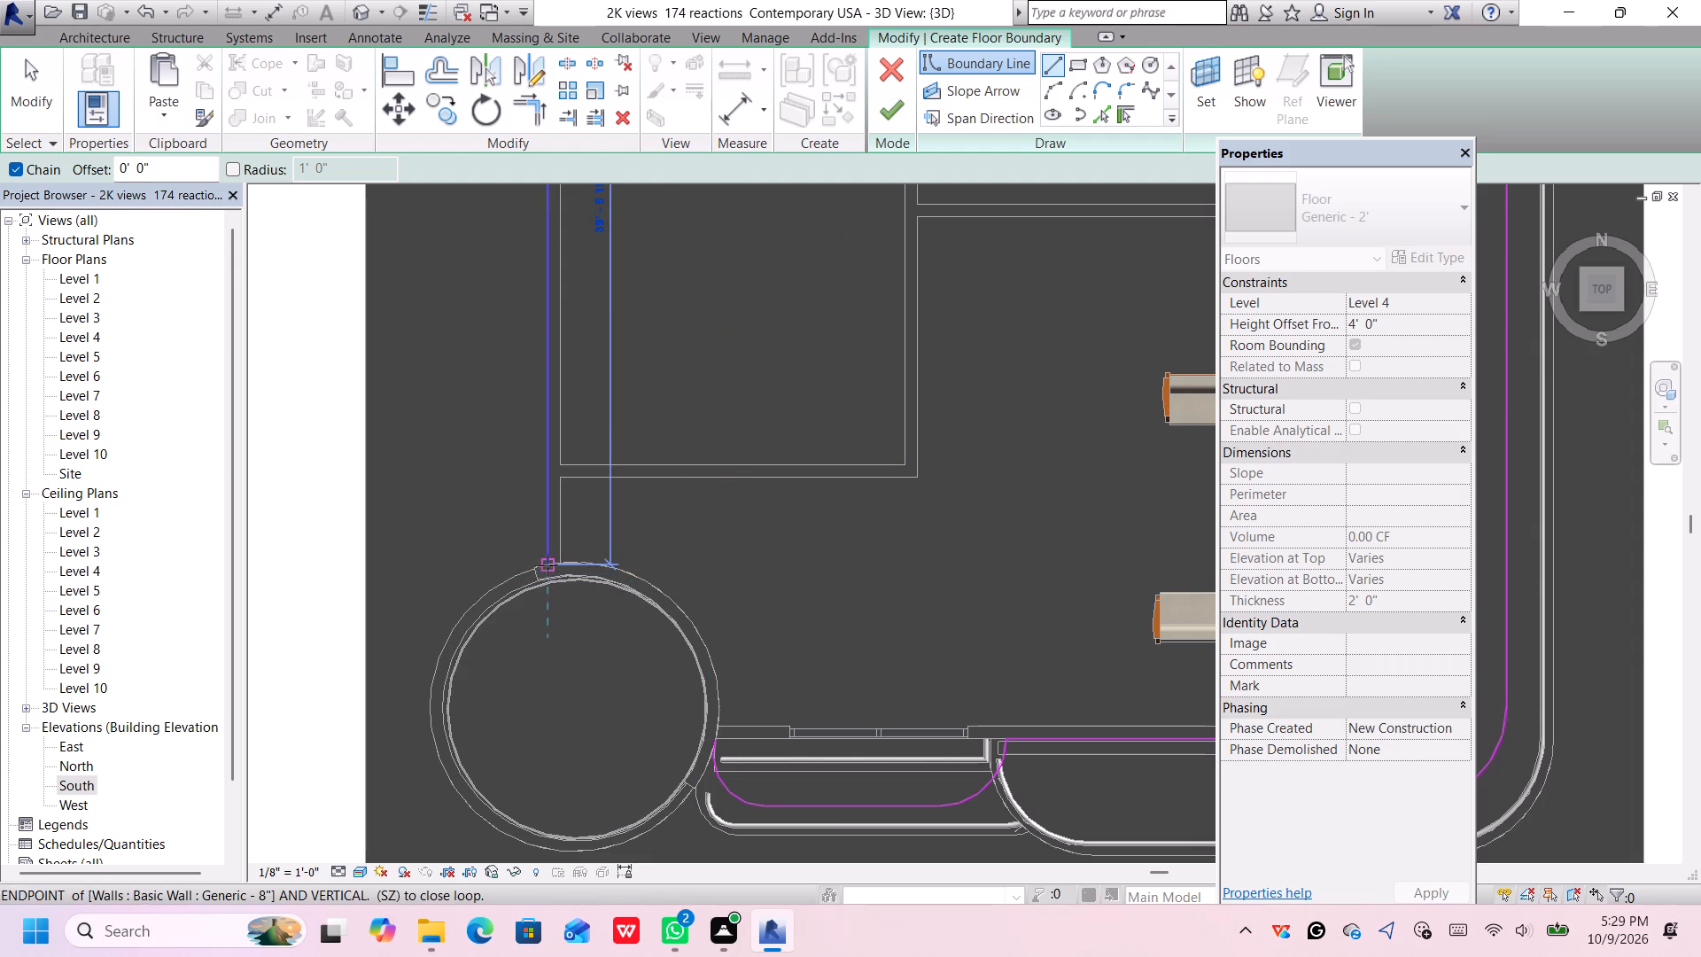
pyautogui.scroll(6, 545, 560)
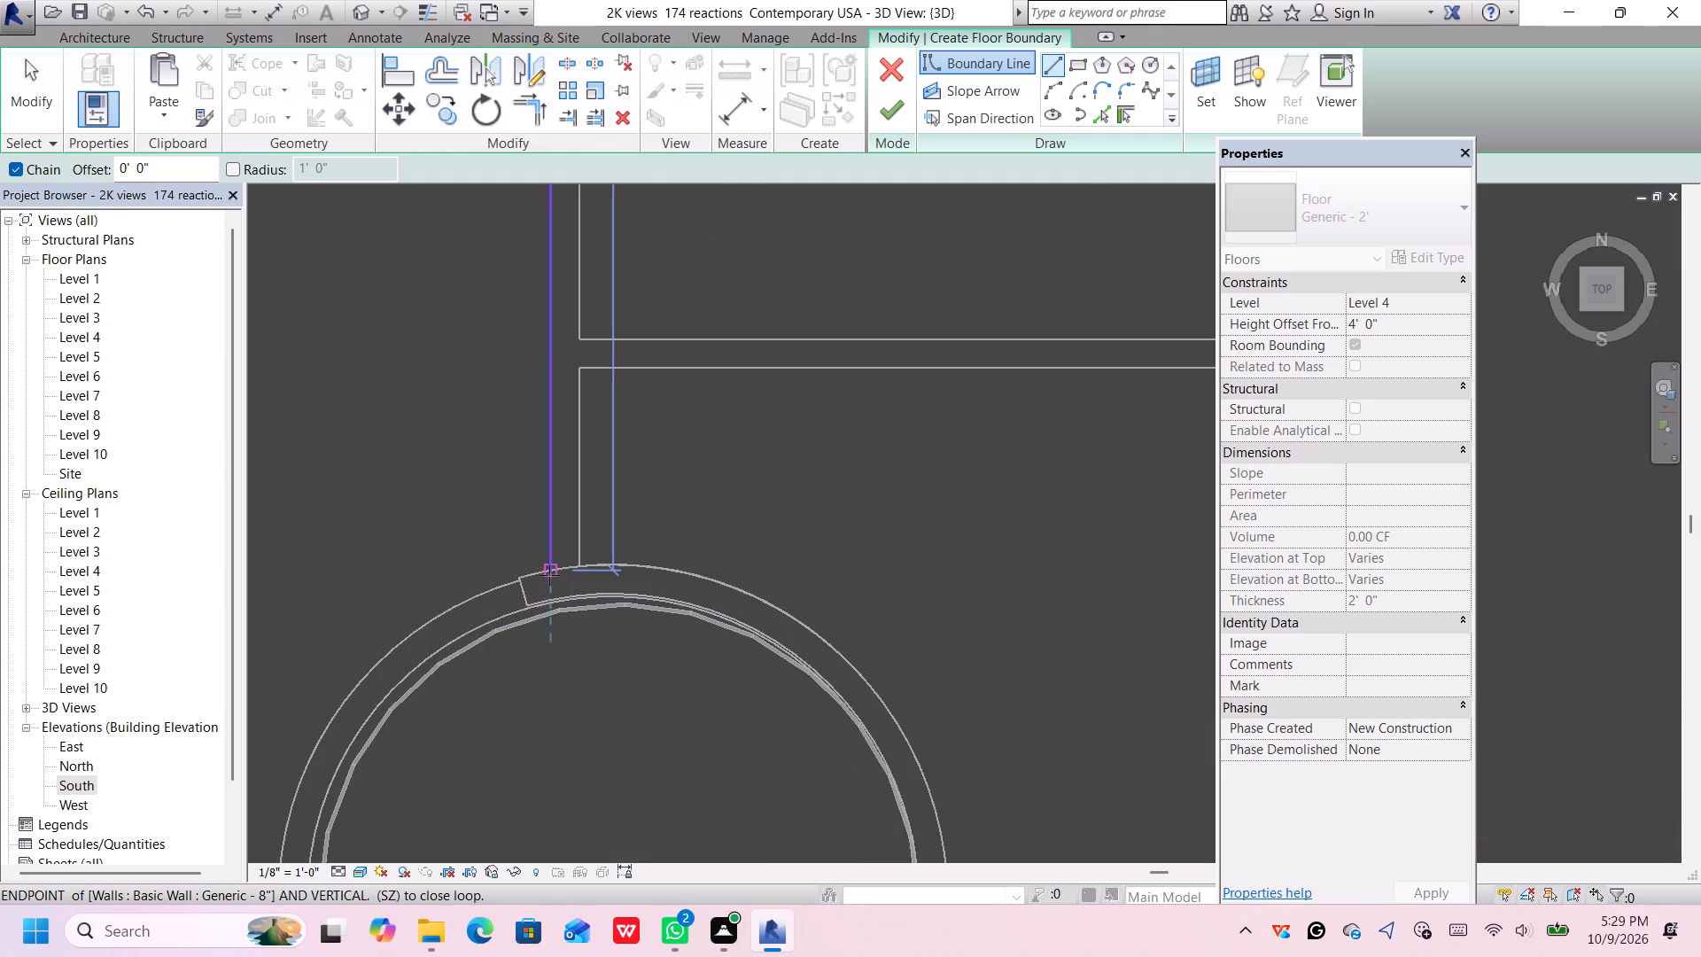
pyautogui.click(551, 571)
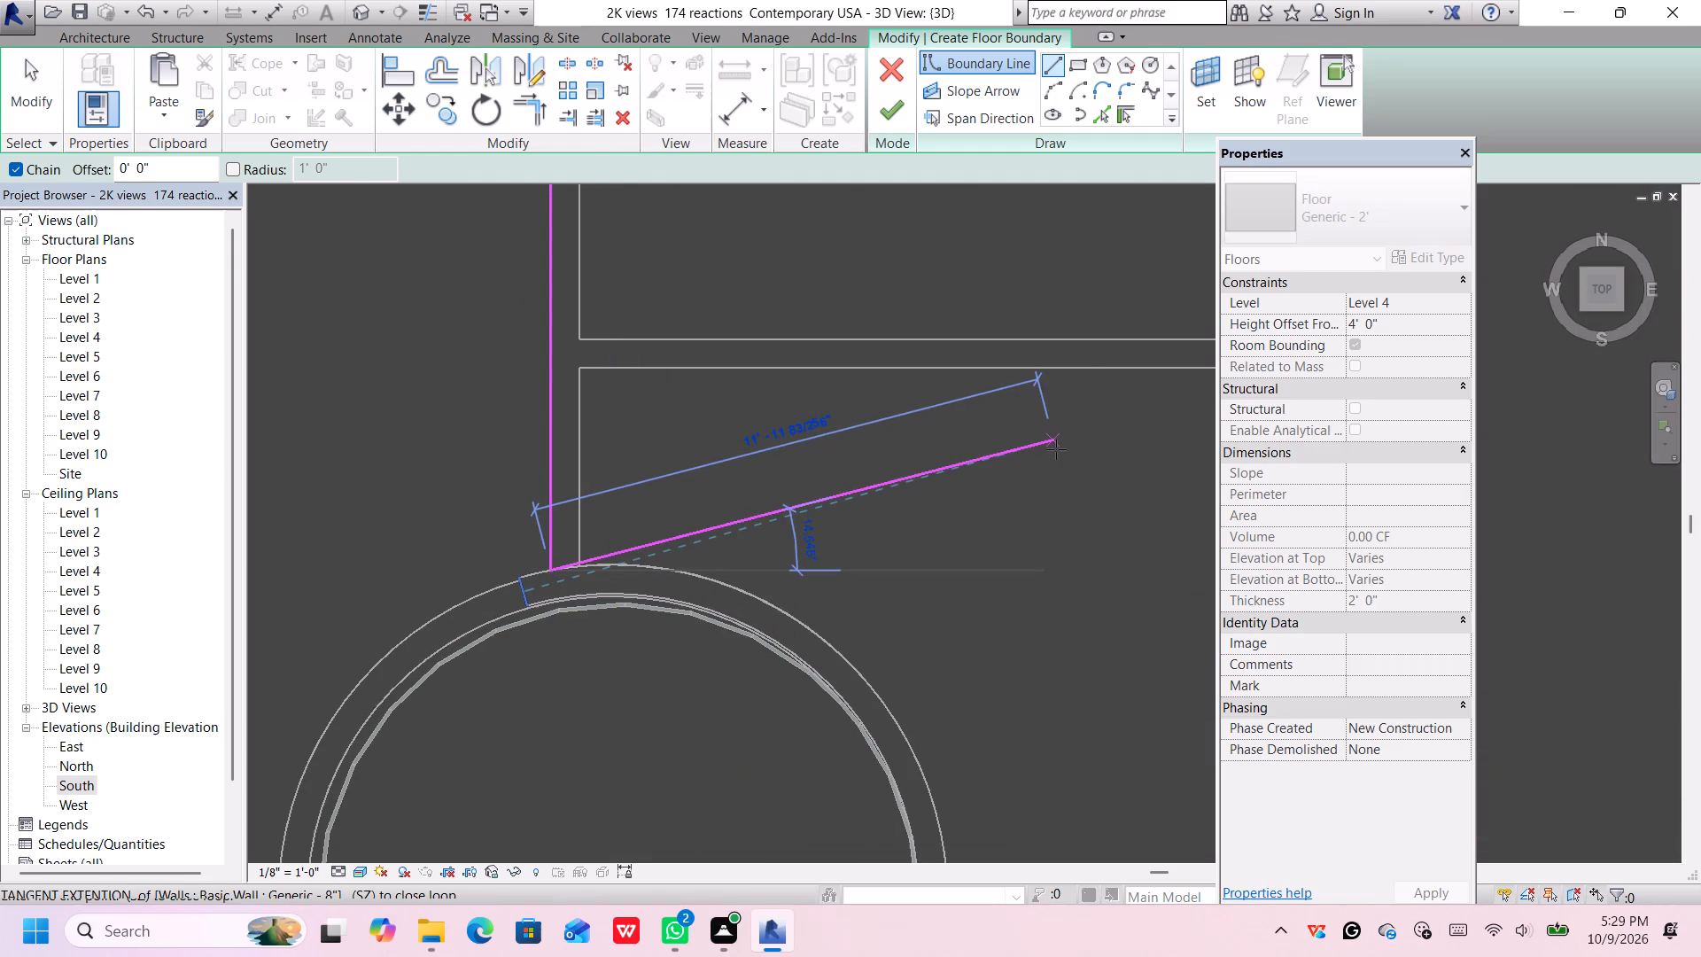
pyautogui.press('Escape')
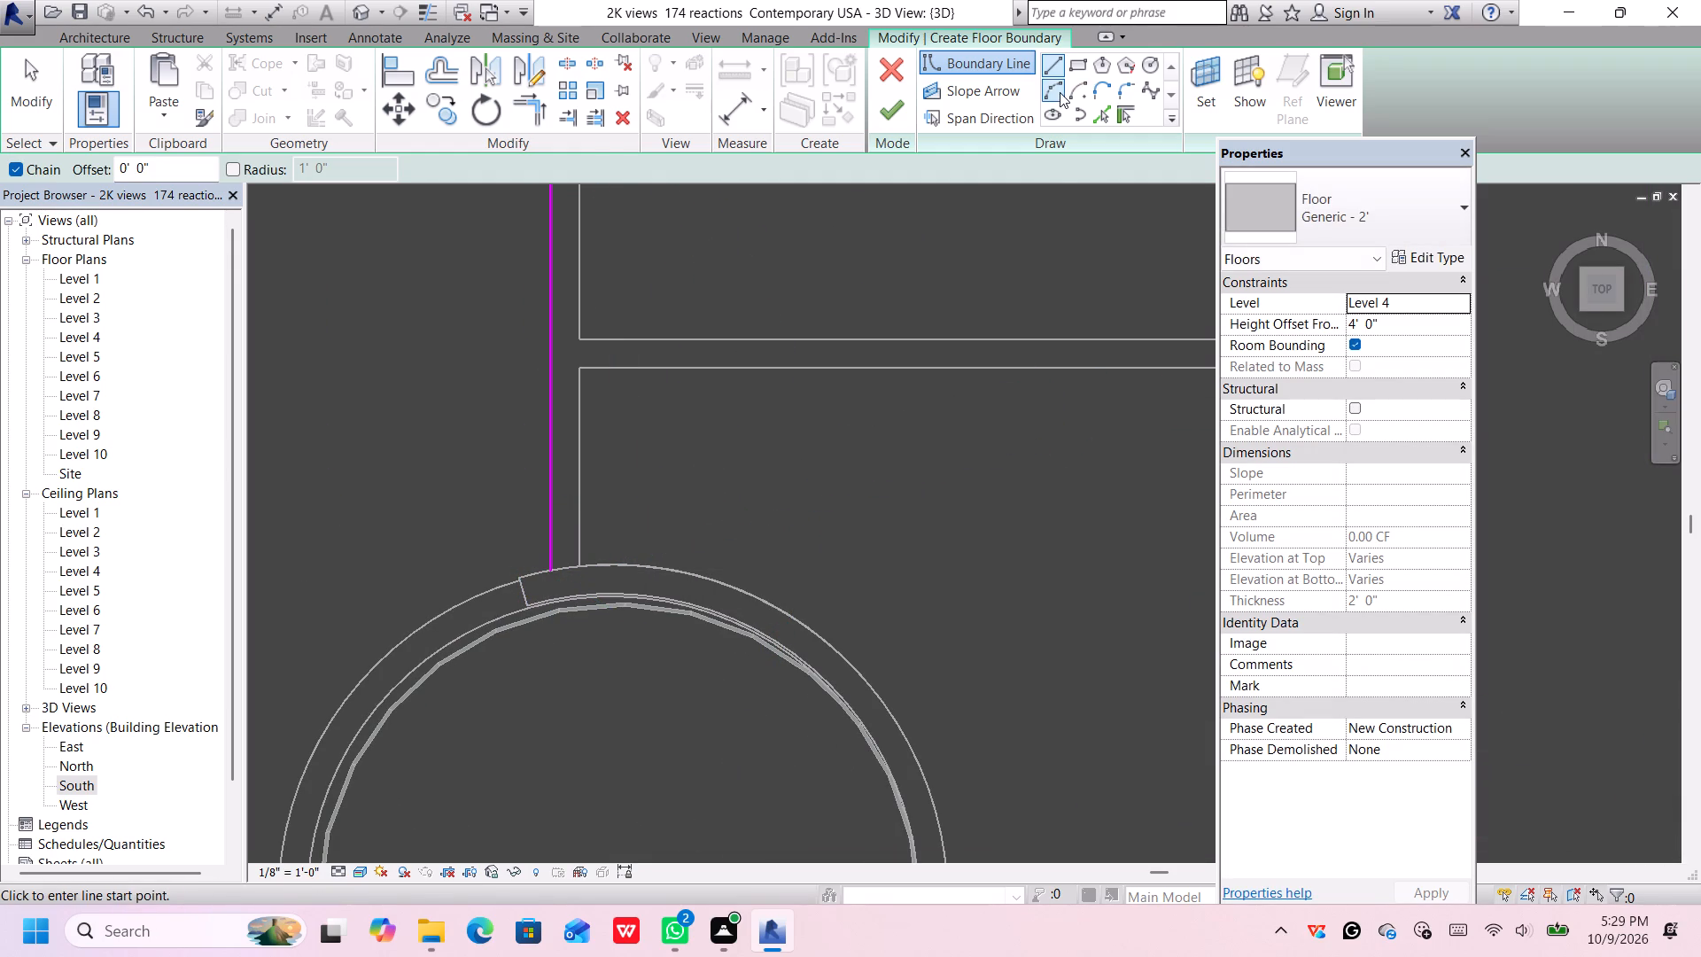
# Draw a start-end-radius boundary arc along the round tower's outer wall face from the west boundary line's south end to the balcony arc.
pyautogui.click(1058, 92)
pyautogui.scroll(1, 931, 500)
pyautogui.scroll(-4, 931, 500)
pyautogui.scroll(1, 925, 510)
pyautogui.scroll(1, 905, 613)
pyautogui.moveTo(905, 611); pyautogui.dragTo(758, 396, button='middle')
pyautogui.scroll(1, 759, 400)
pyautogui.scroll(1, 790, 464)
pyautogui.scroll(-4, 790, 464)
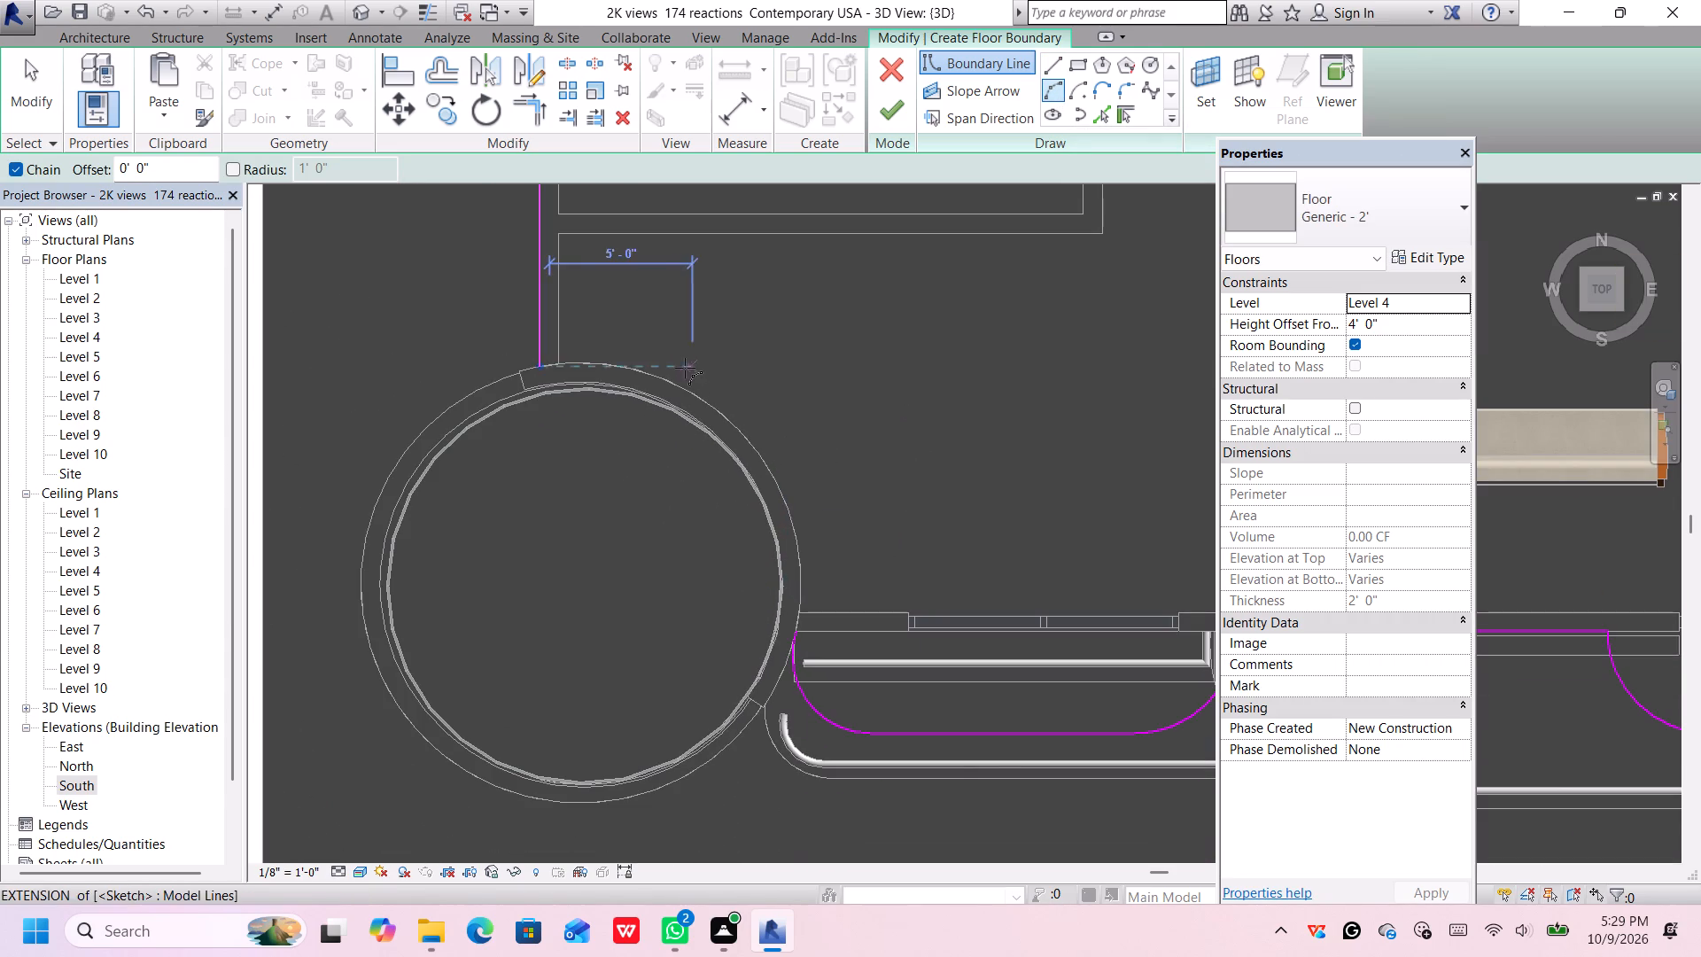
pyautogui.click(540, 362)
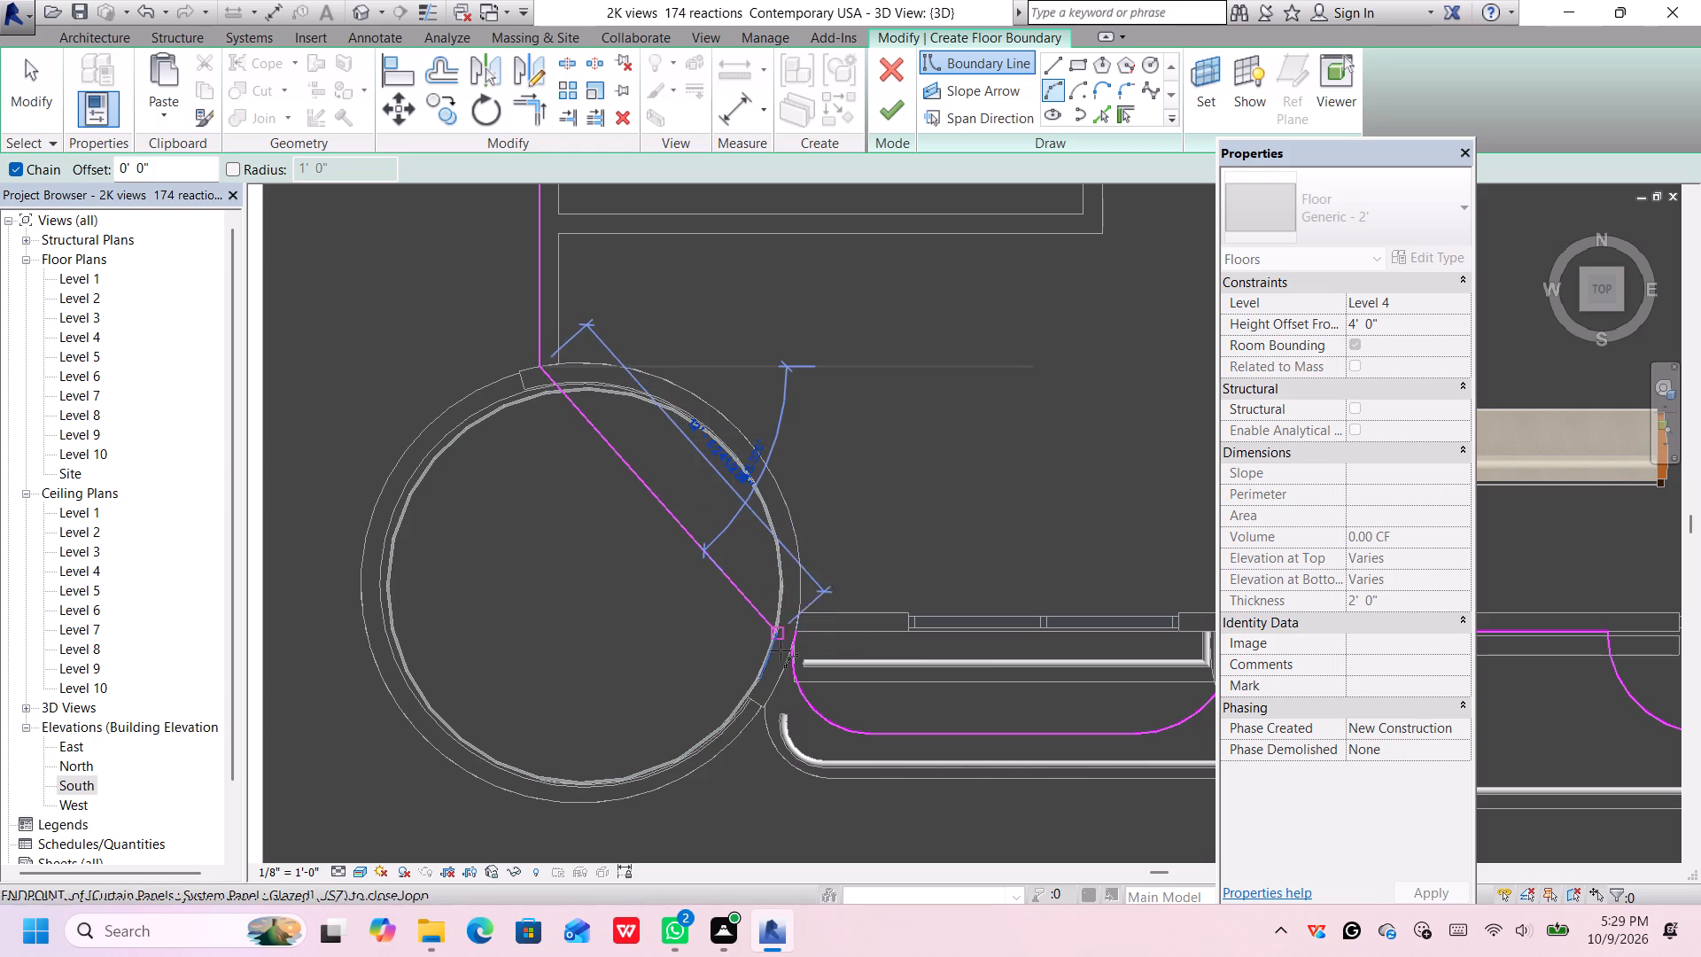
pyautogui.scroll(8, 798, 635)
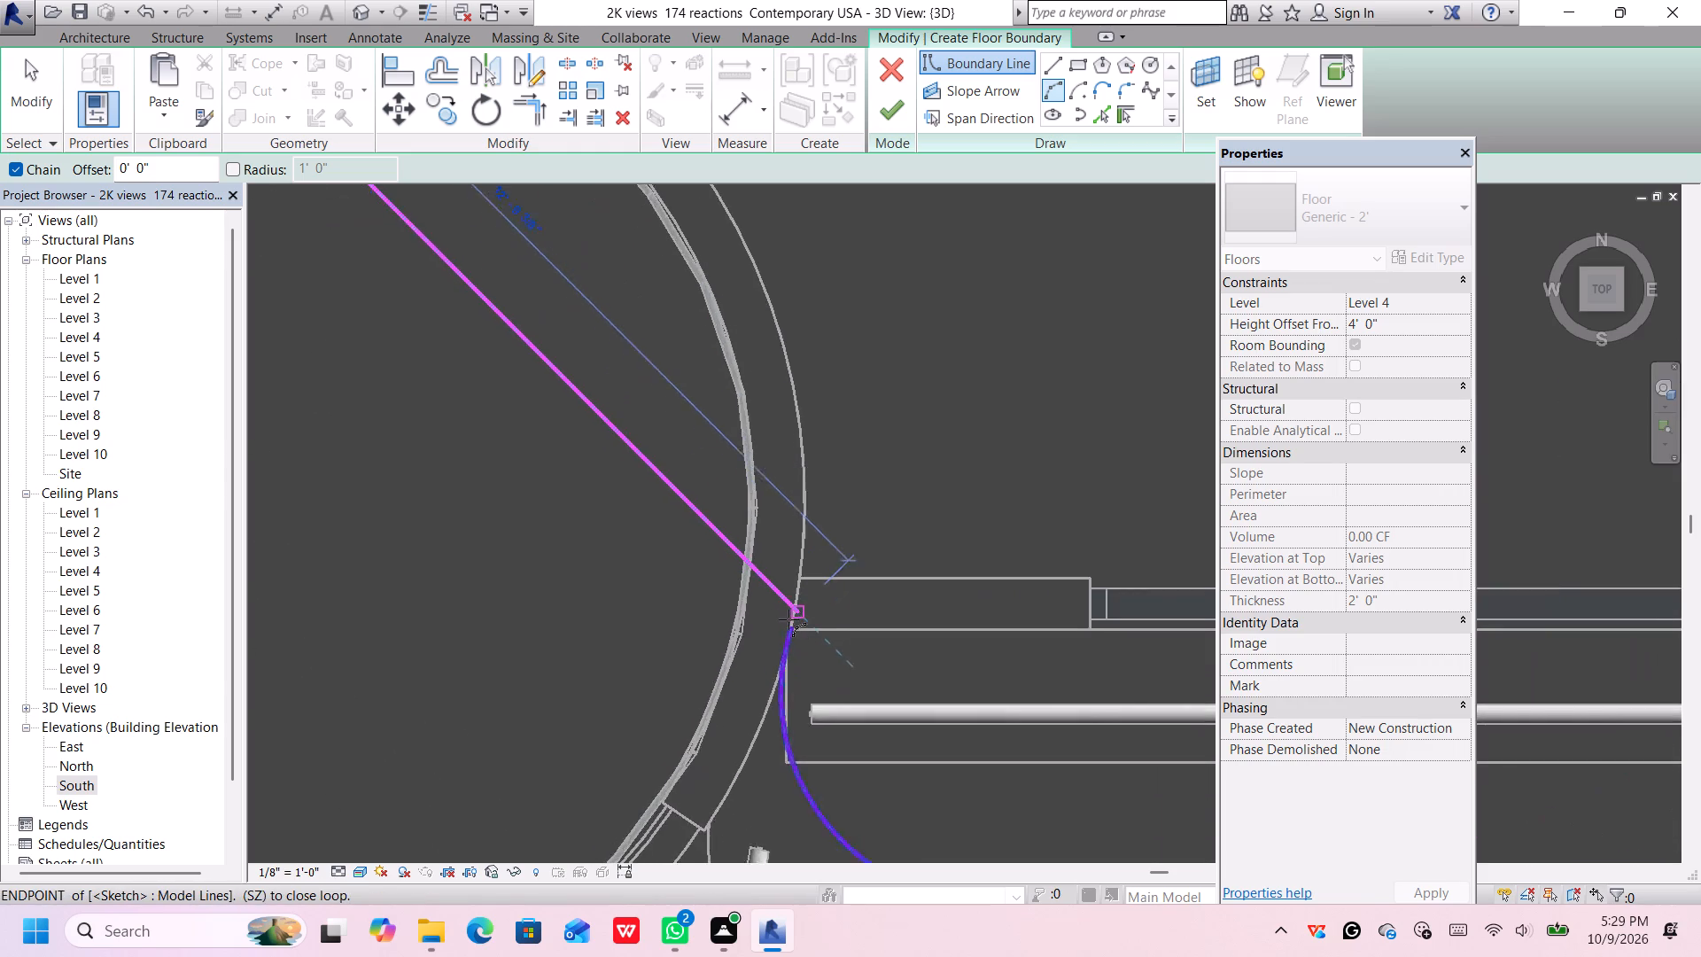
pyautogui.scroll(3, 788, 619)
pyautogui.click(794, 635)
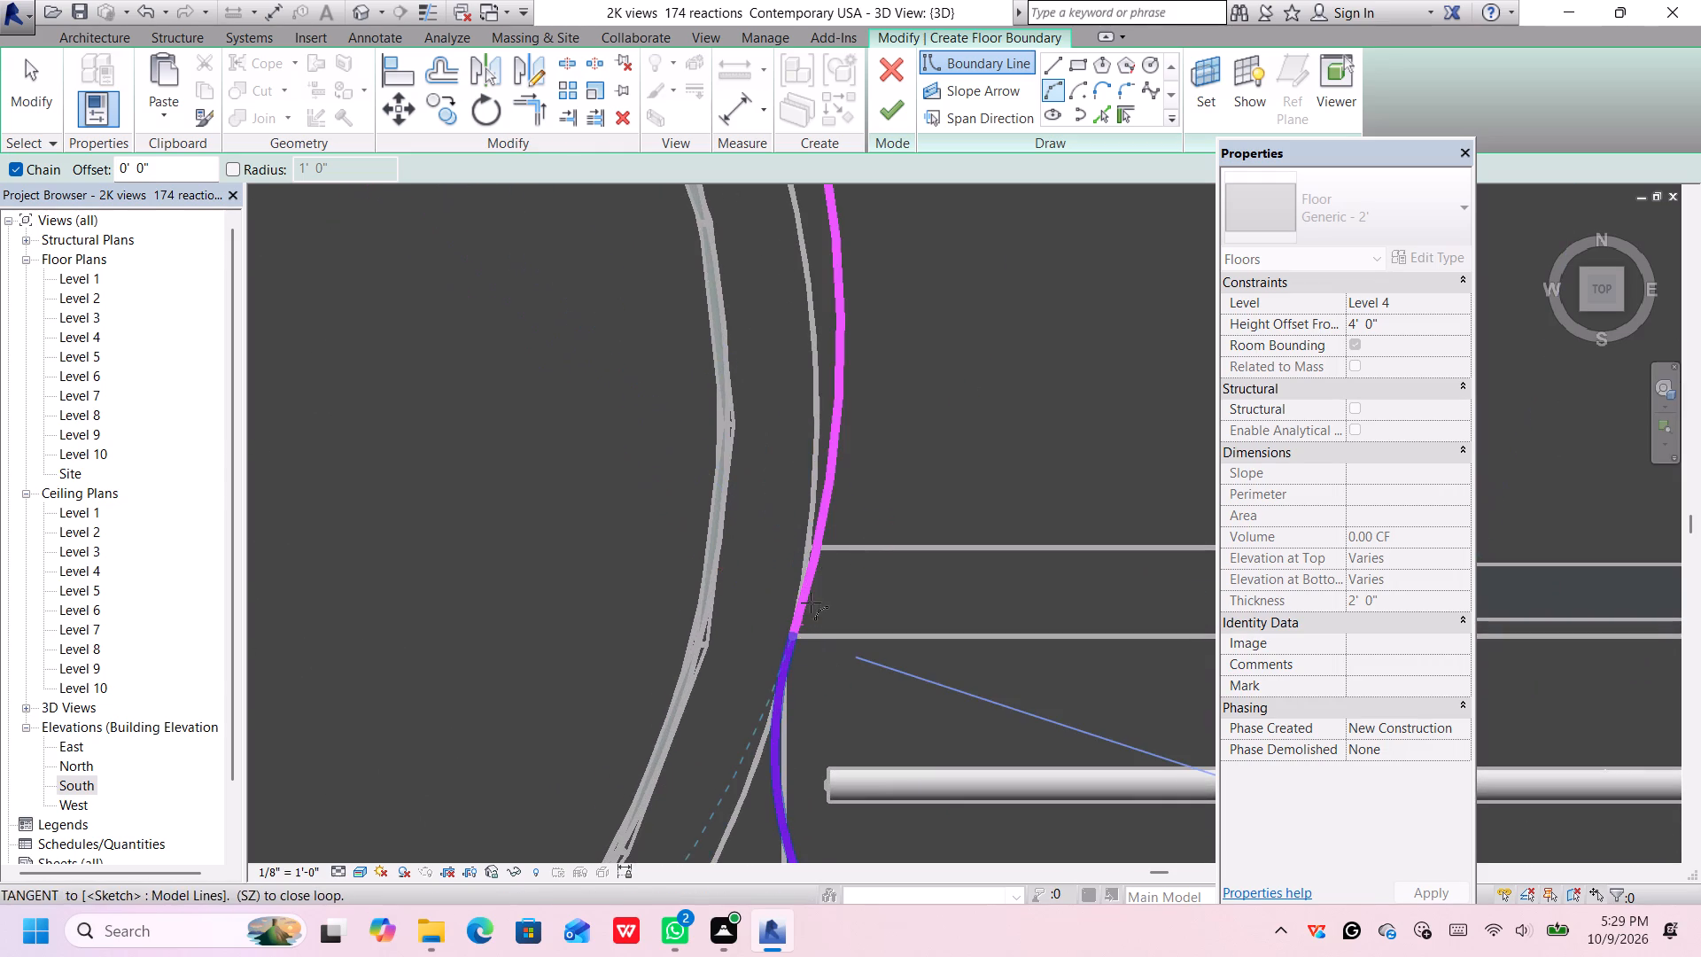
pyautogui.scroll(-12, 818, 495)
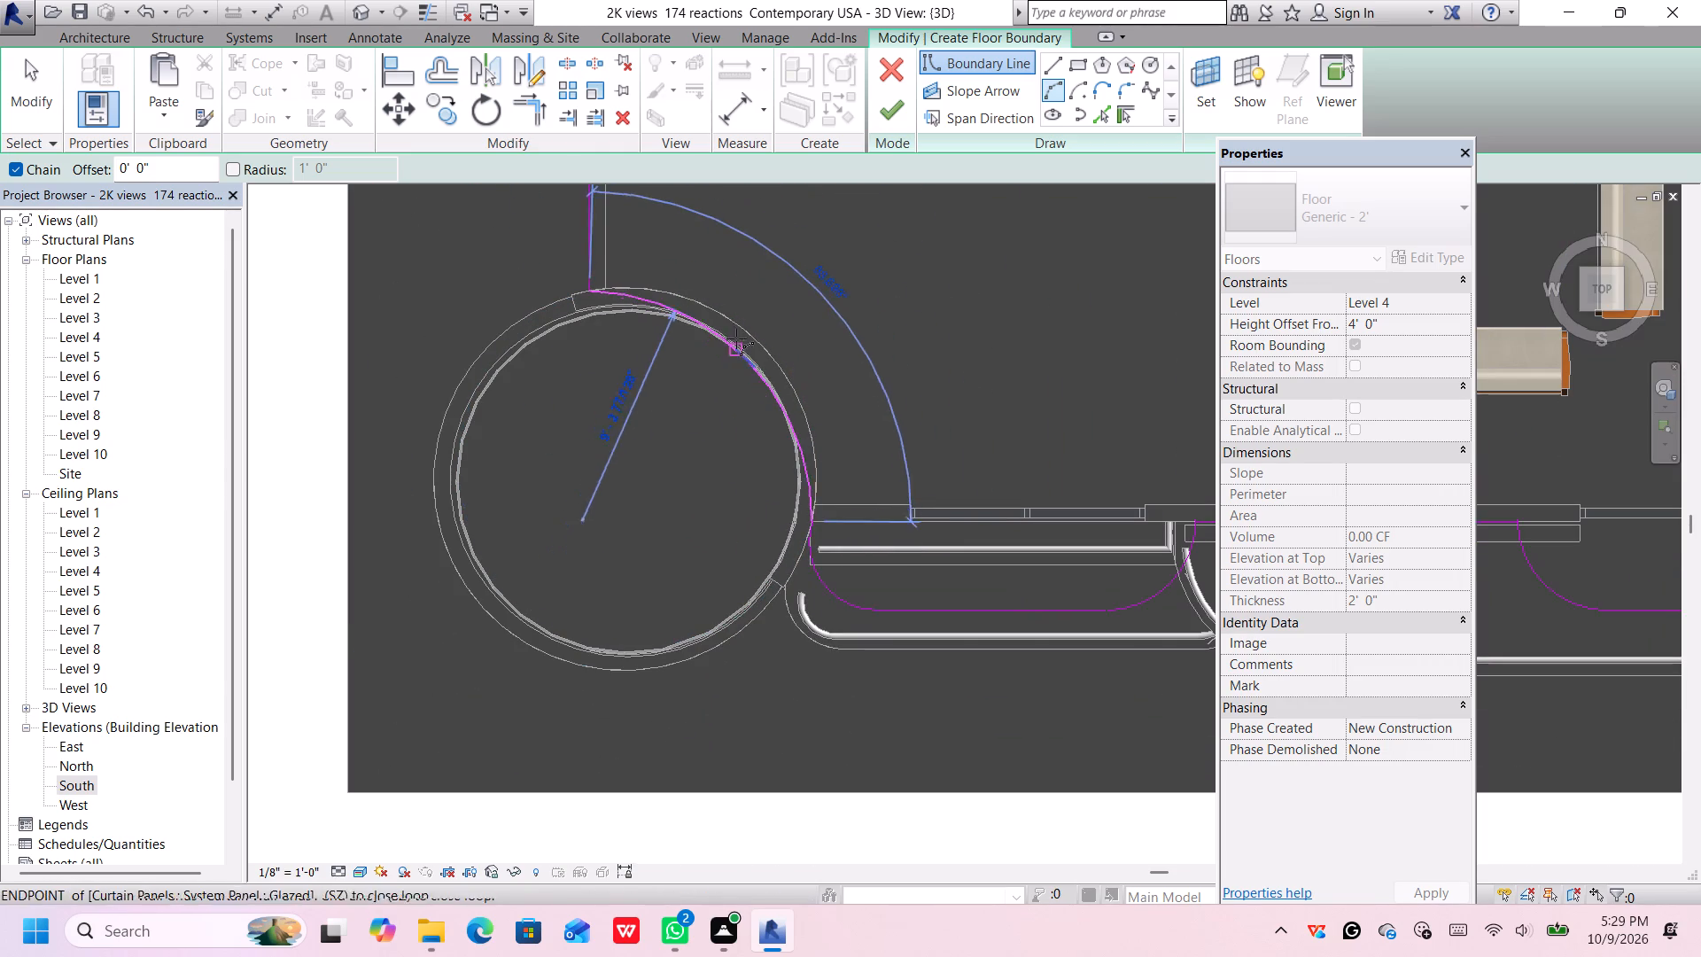
pyautogui.scroll(3, 738, 332)
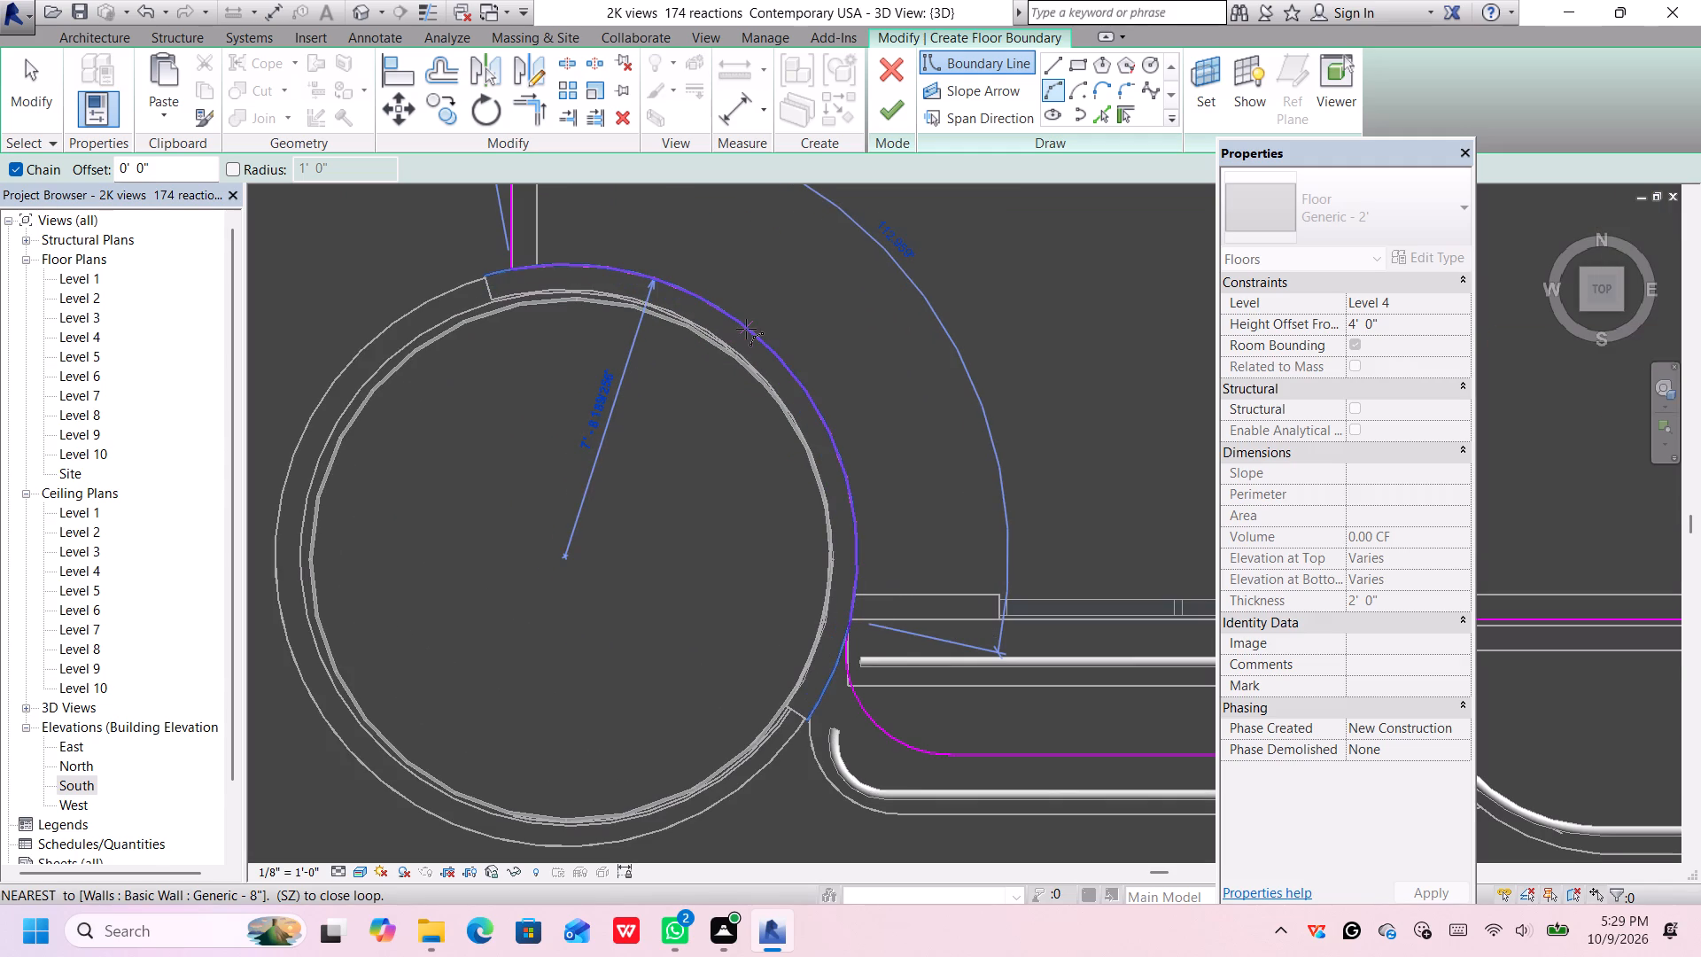
pyautogui.click(746, 328)
# Finish the boundary sketch to create the Generic - 2' floor on Level 4.
pyautogui.scroll(-8, 867, 368)
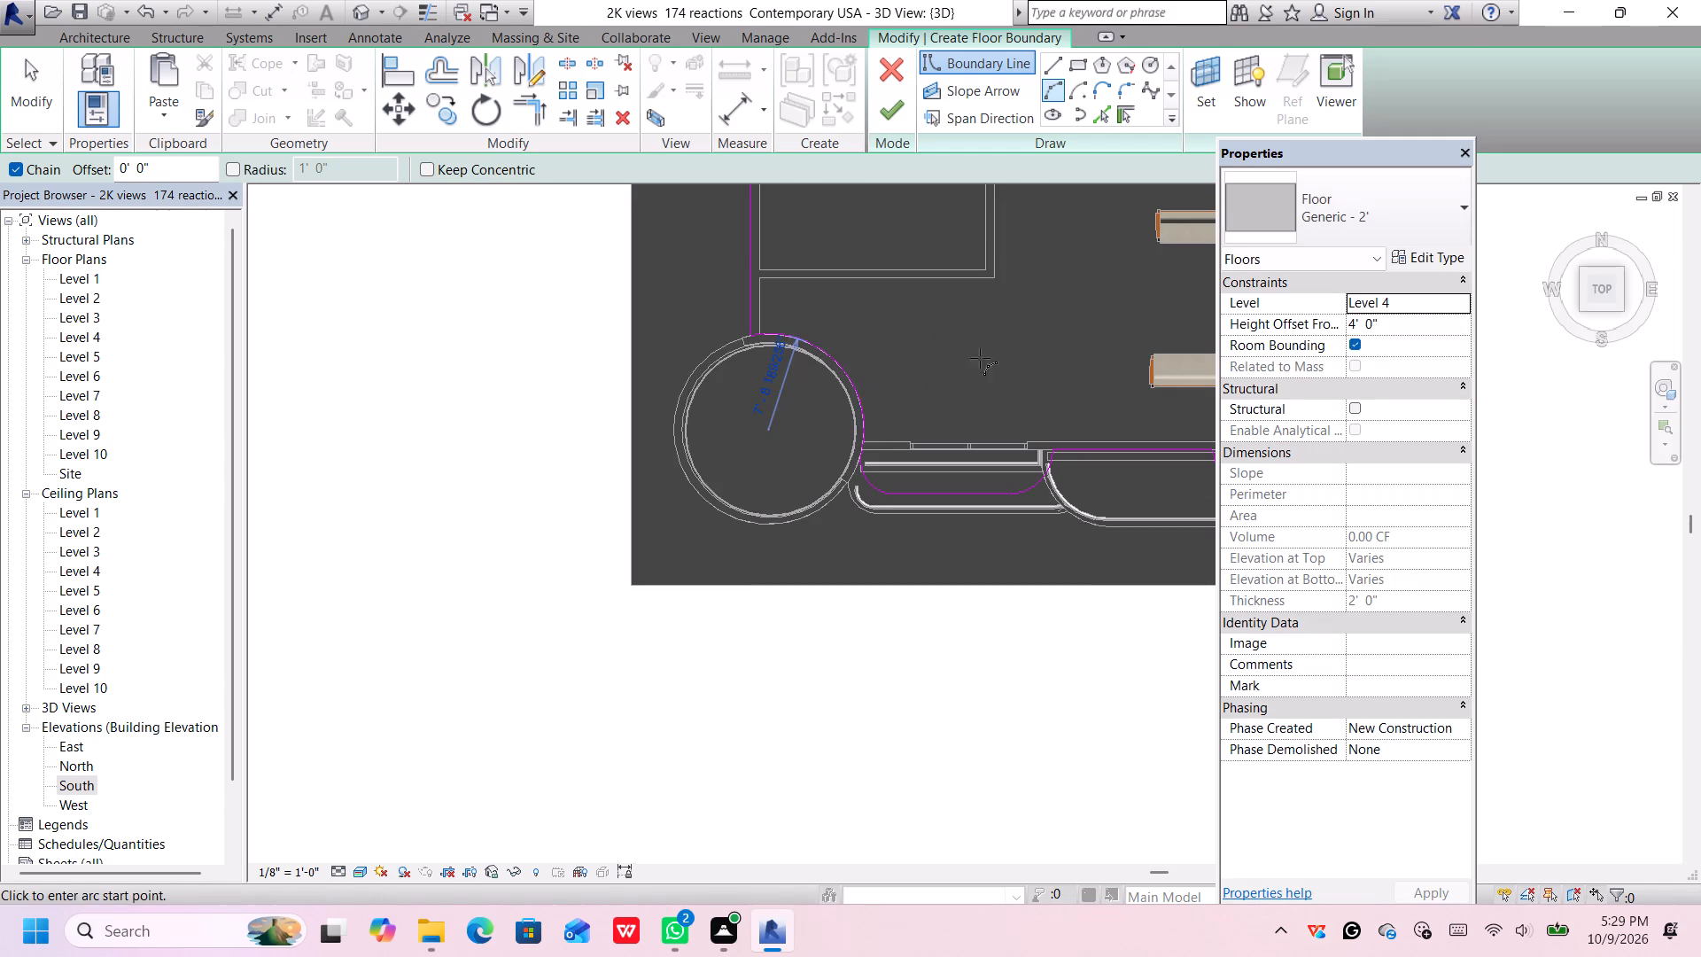
pyautogui.moveTo(981, 372); pyautogui.dragTo(720, 560, button='middle')
pyautogui.scroll(-3, 1031, 503)
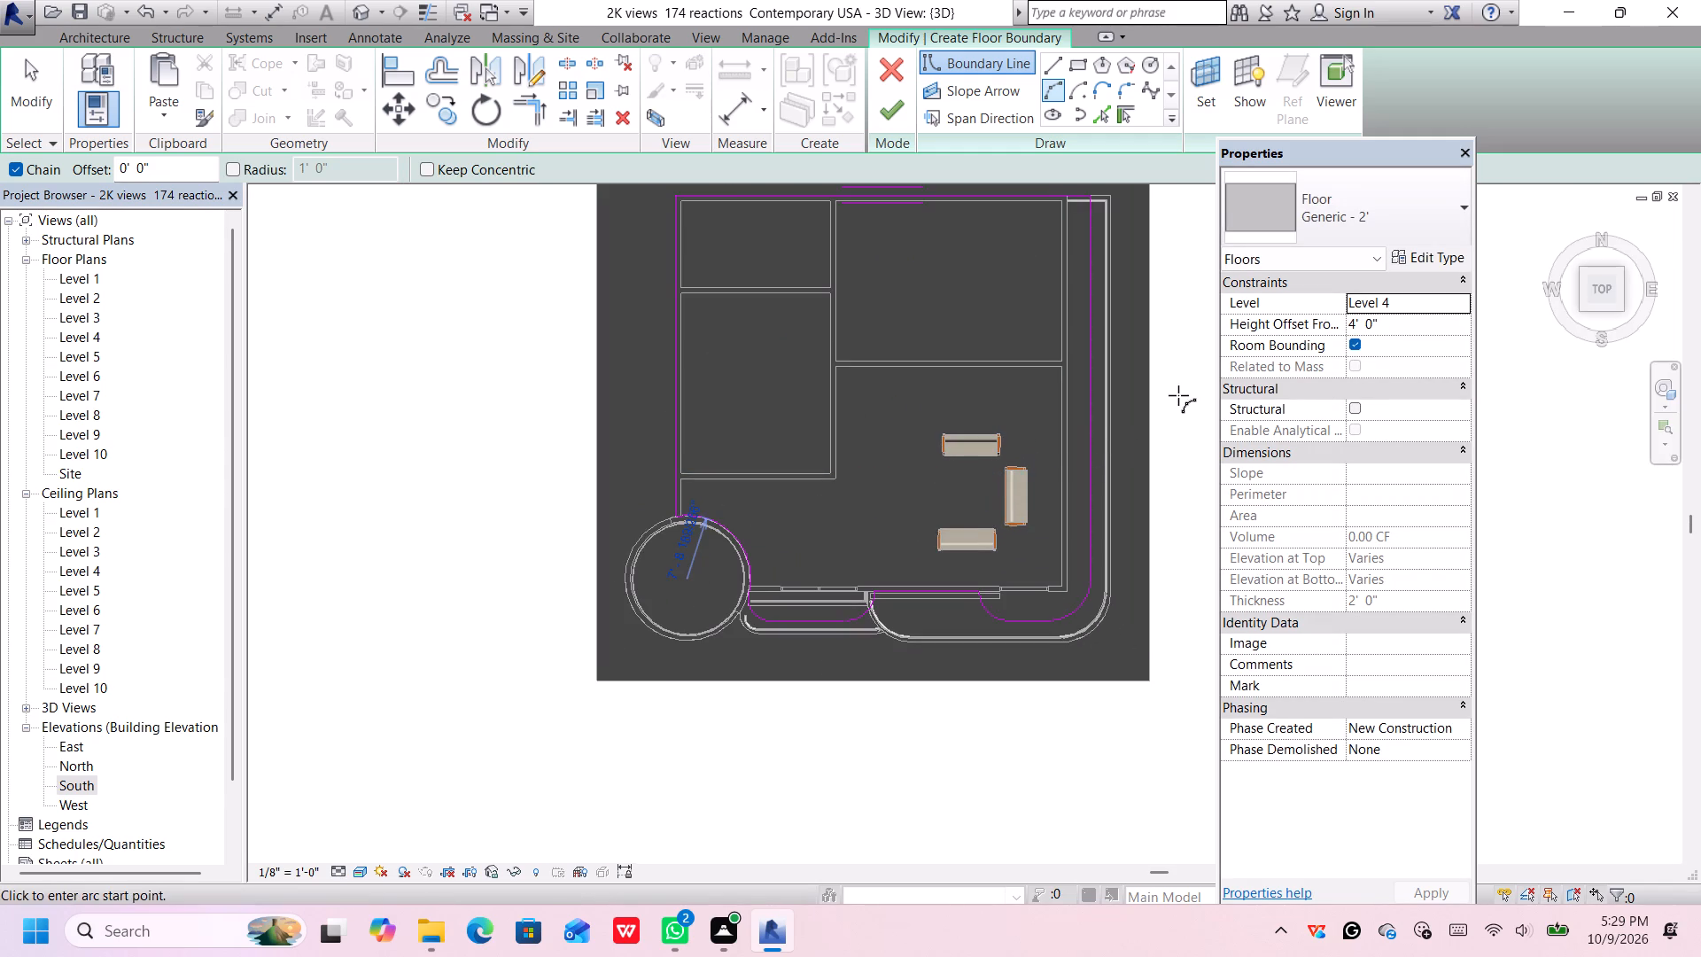
pyautogui.moveTo(1178, 397); pyautogui.dragTo(1013, 519, button='middle')
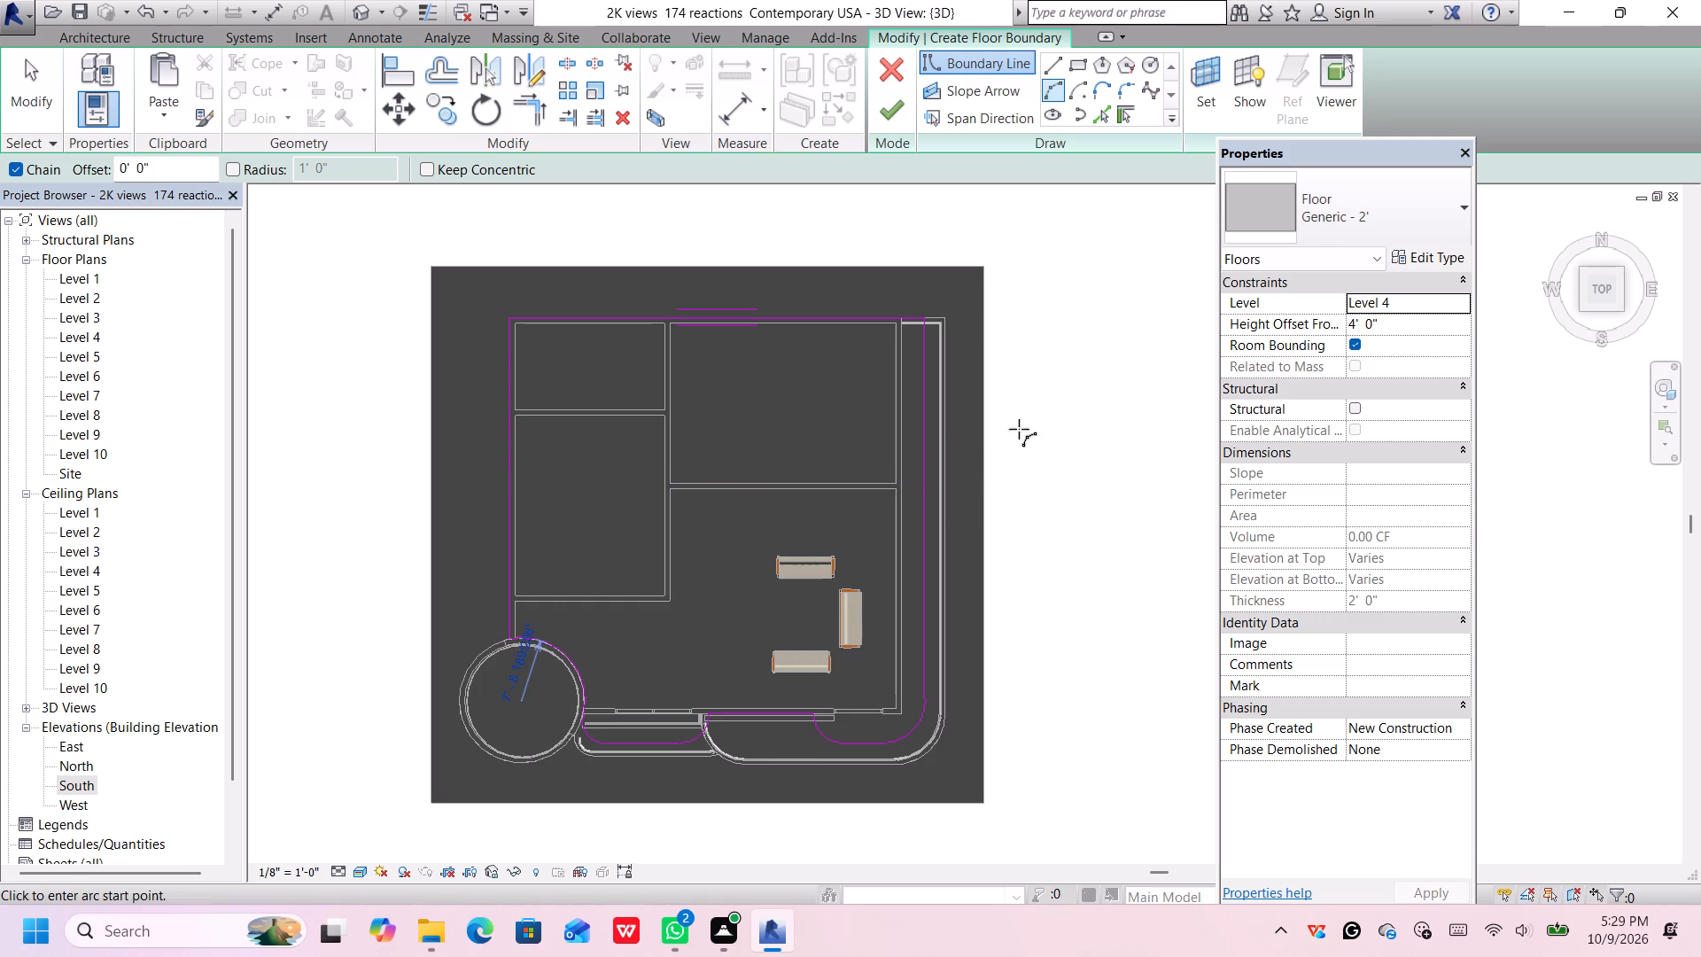
pyautogui.click(893, 104)
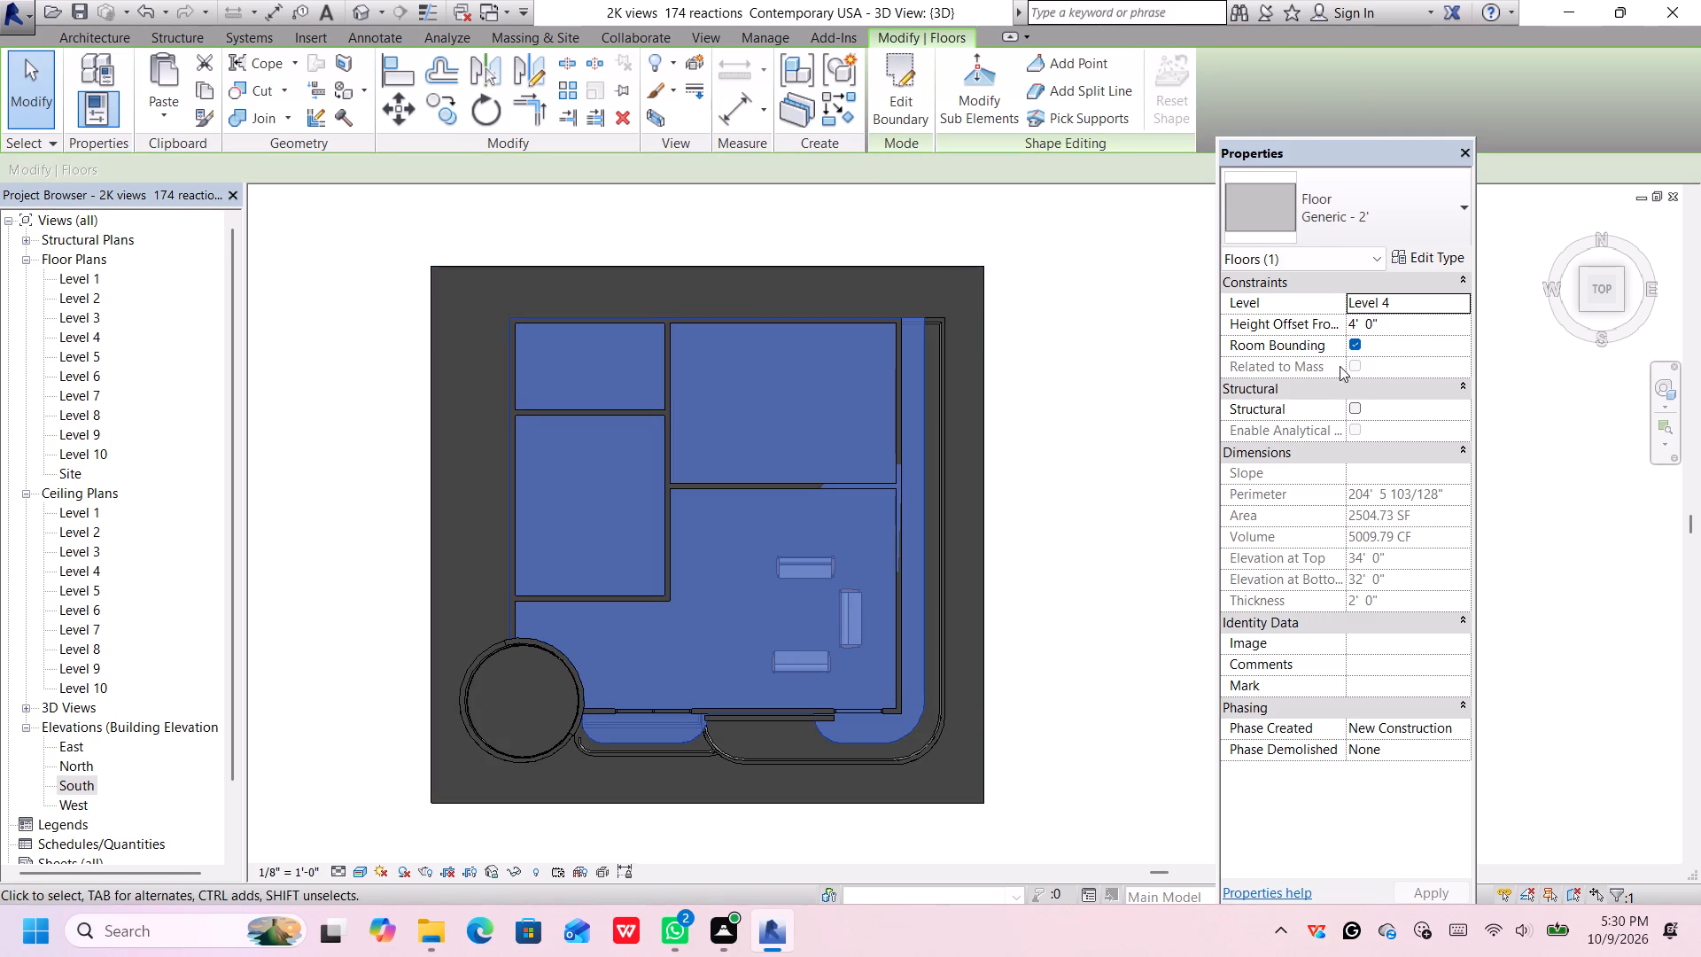
# In an isometric 3D view, set the new top floor's height offset from Level 4 to 6' 0".
pyautogui.click(1579, 307)
pyautogui.click(1583, 307)
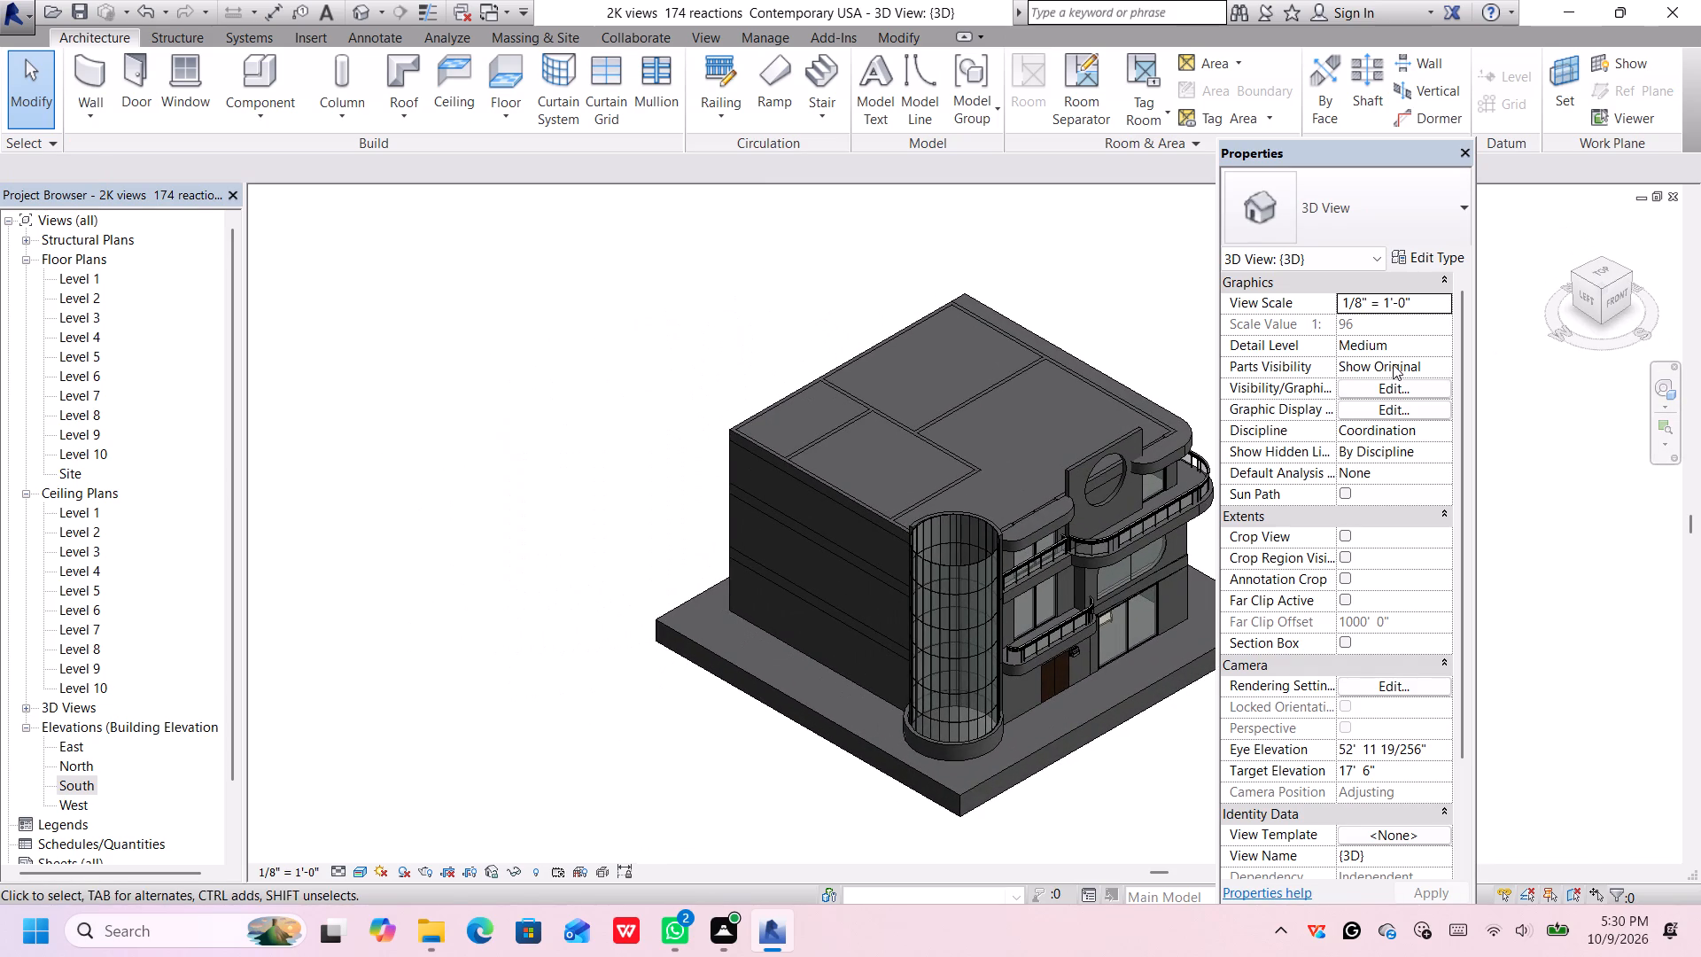
pyautogui.moveTo(1171, 411); pyautogui.dragTo(1051, 420, button='middle')
pyautogui.click(1061, 454)
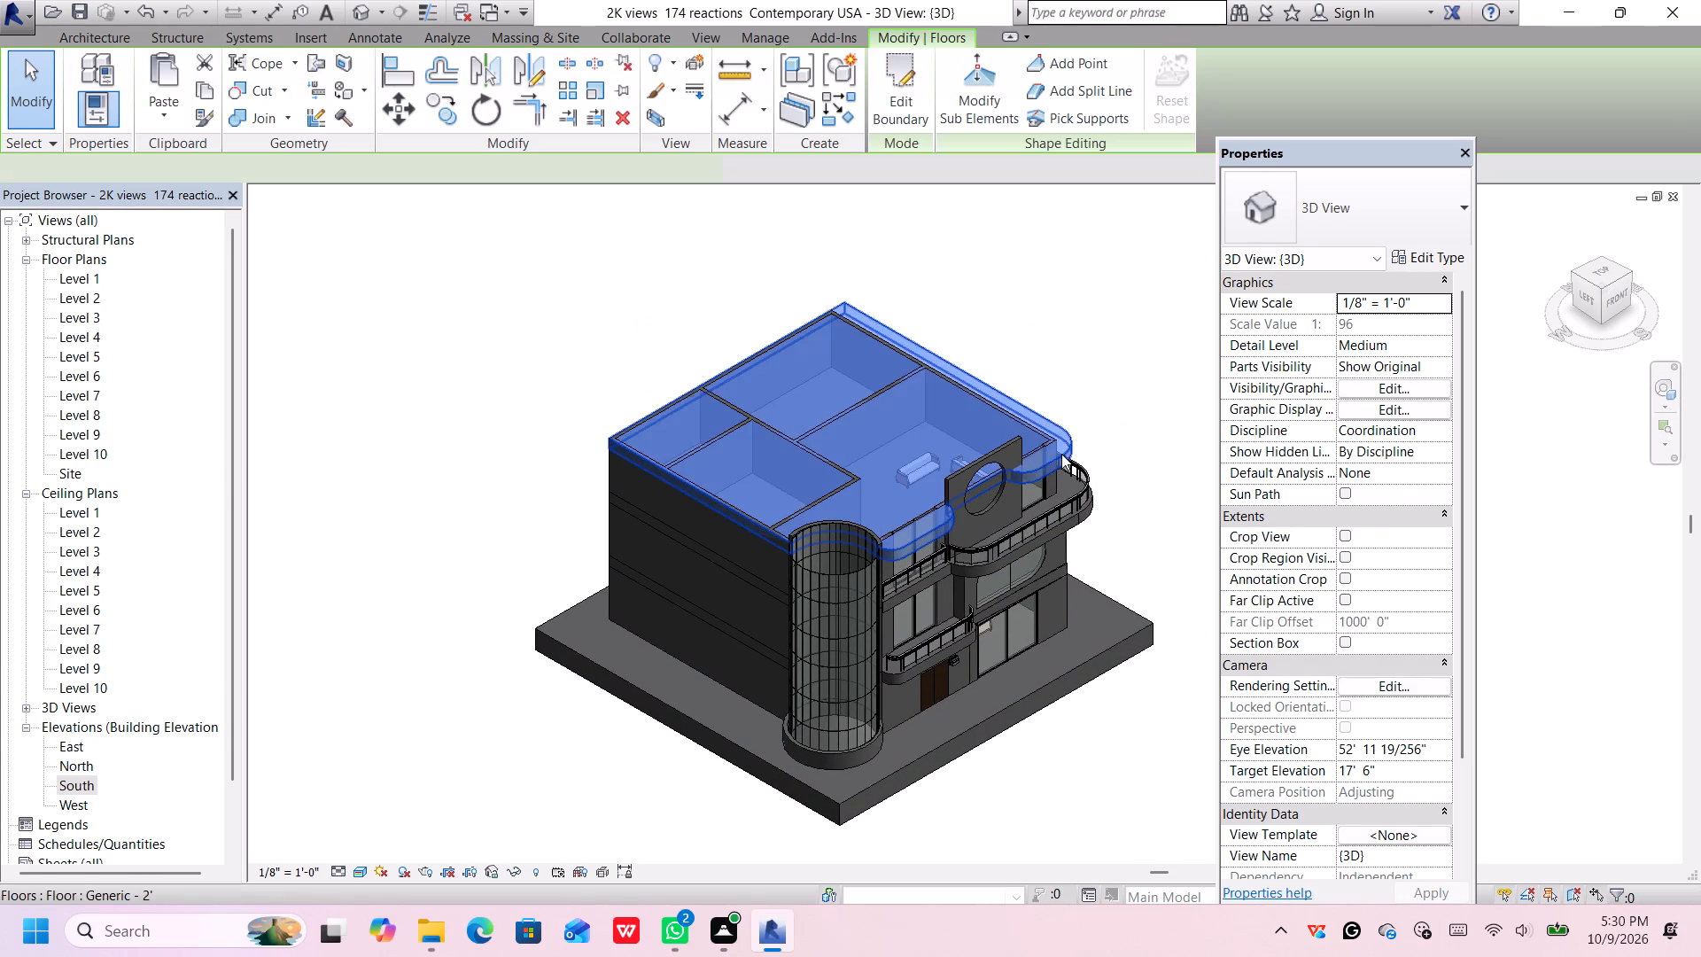
pyautogui.click(1394, 321)
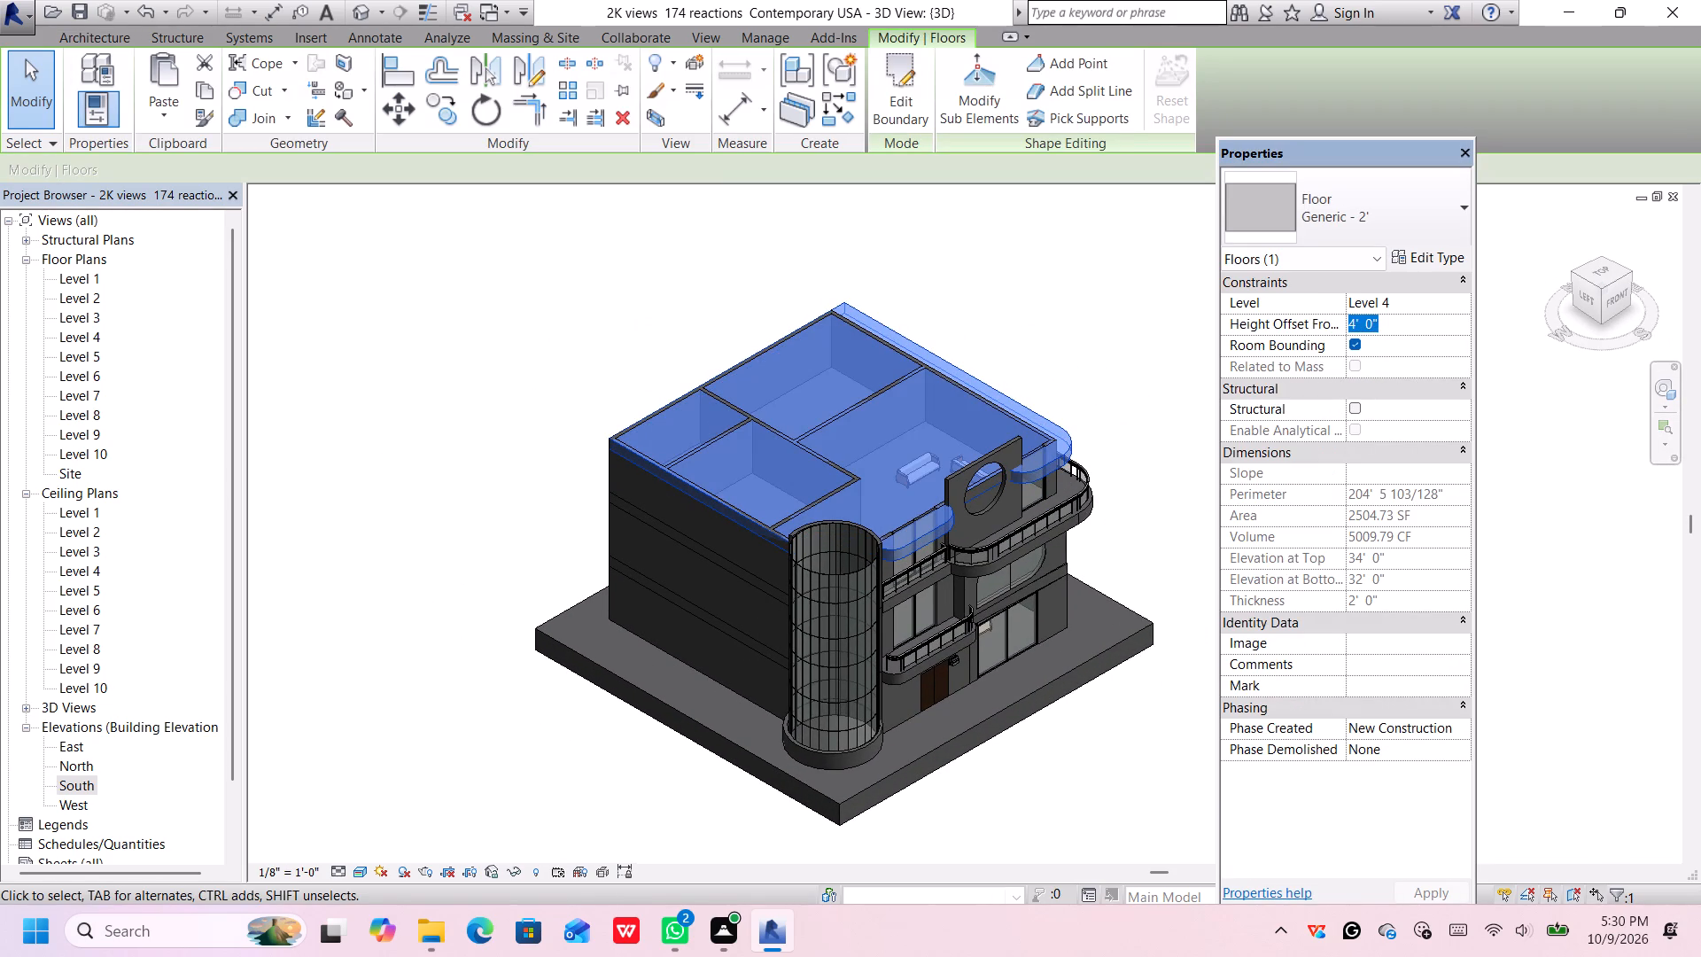
pyautogui.press('BackSpace')
pyautogui.write("6'")
pyautogui.press('Return')
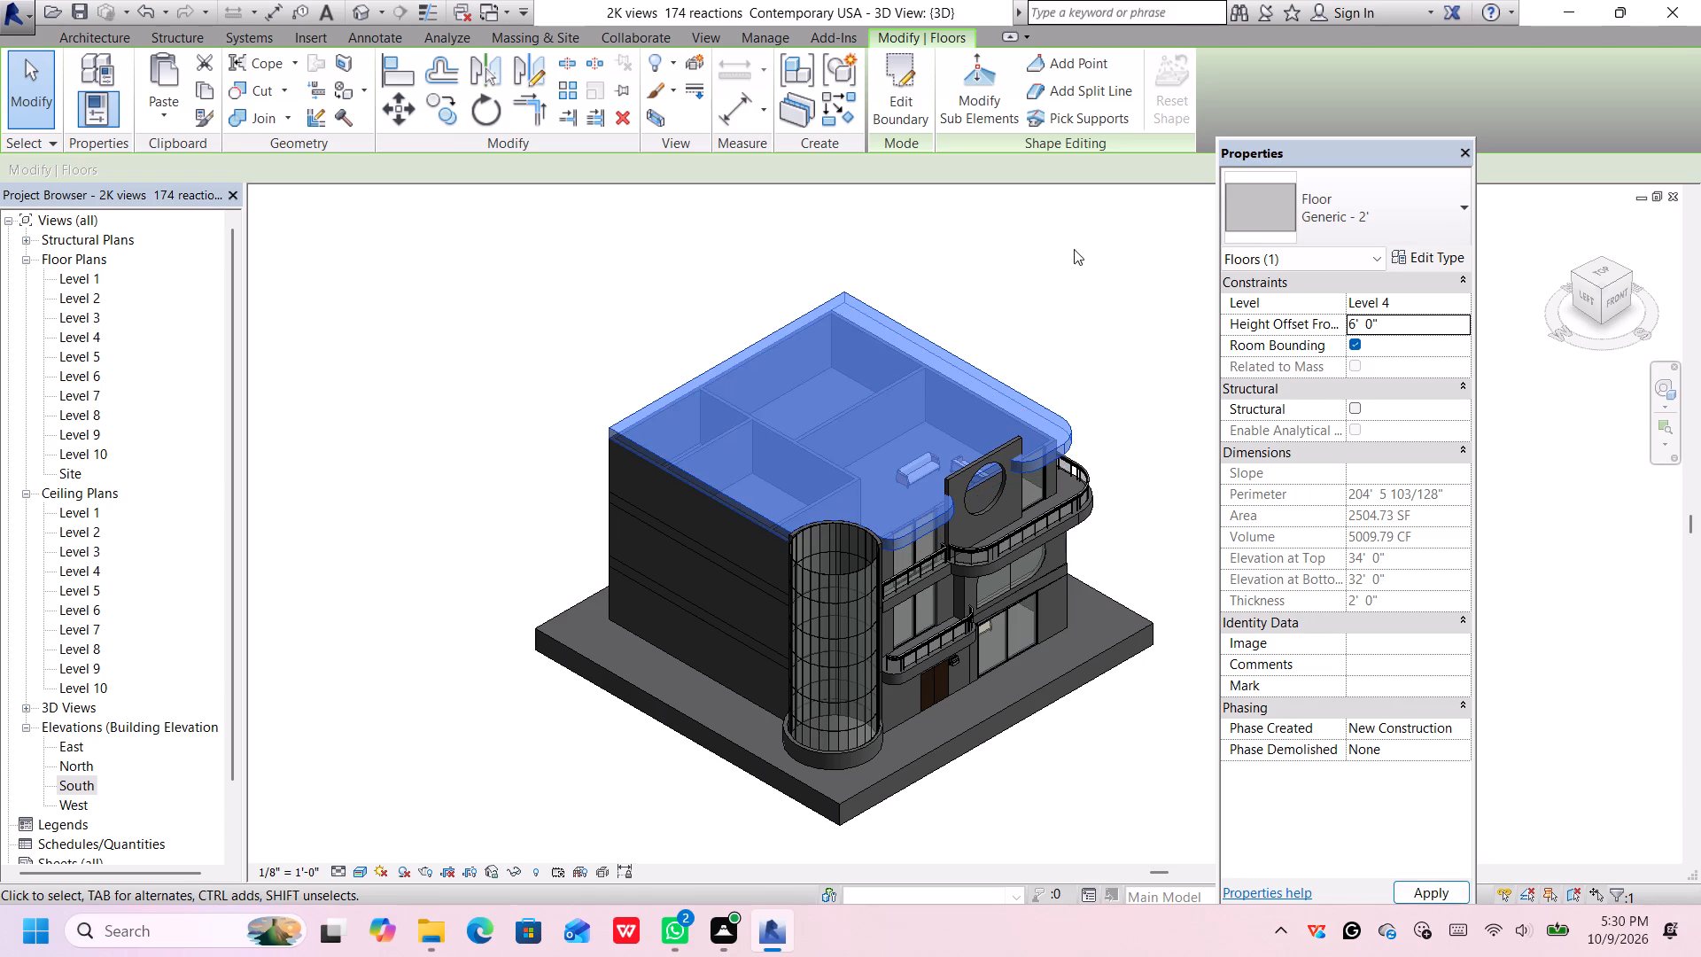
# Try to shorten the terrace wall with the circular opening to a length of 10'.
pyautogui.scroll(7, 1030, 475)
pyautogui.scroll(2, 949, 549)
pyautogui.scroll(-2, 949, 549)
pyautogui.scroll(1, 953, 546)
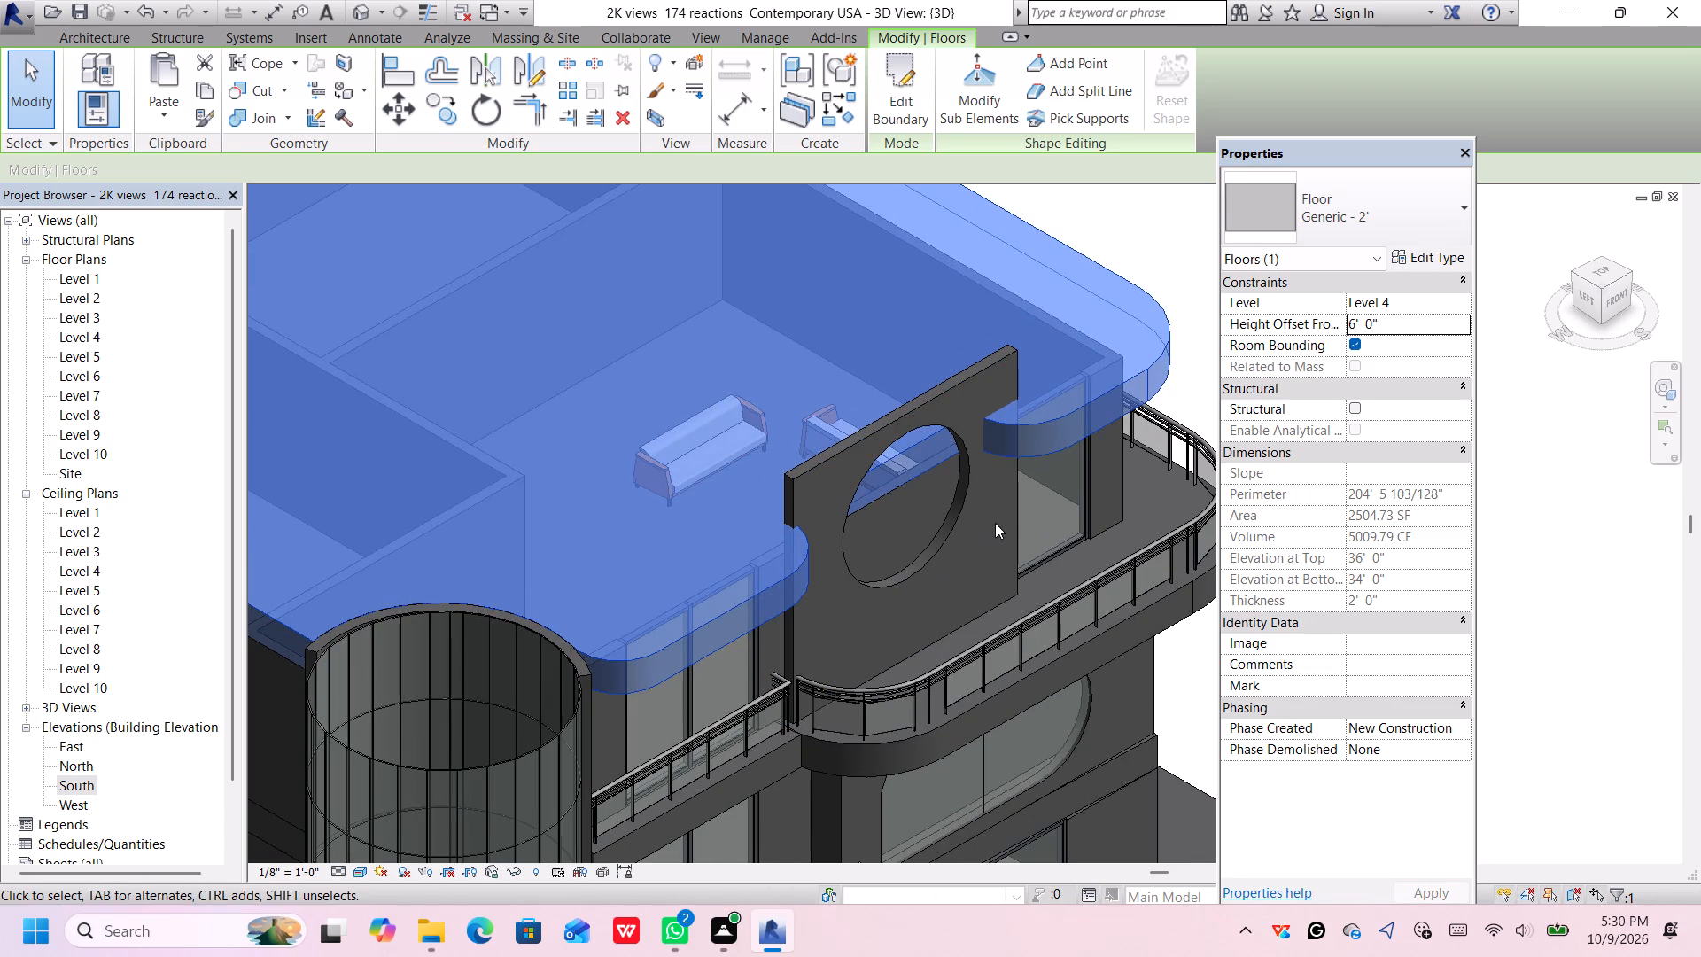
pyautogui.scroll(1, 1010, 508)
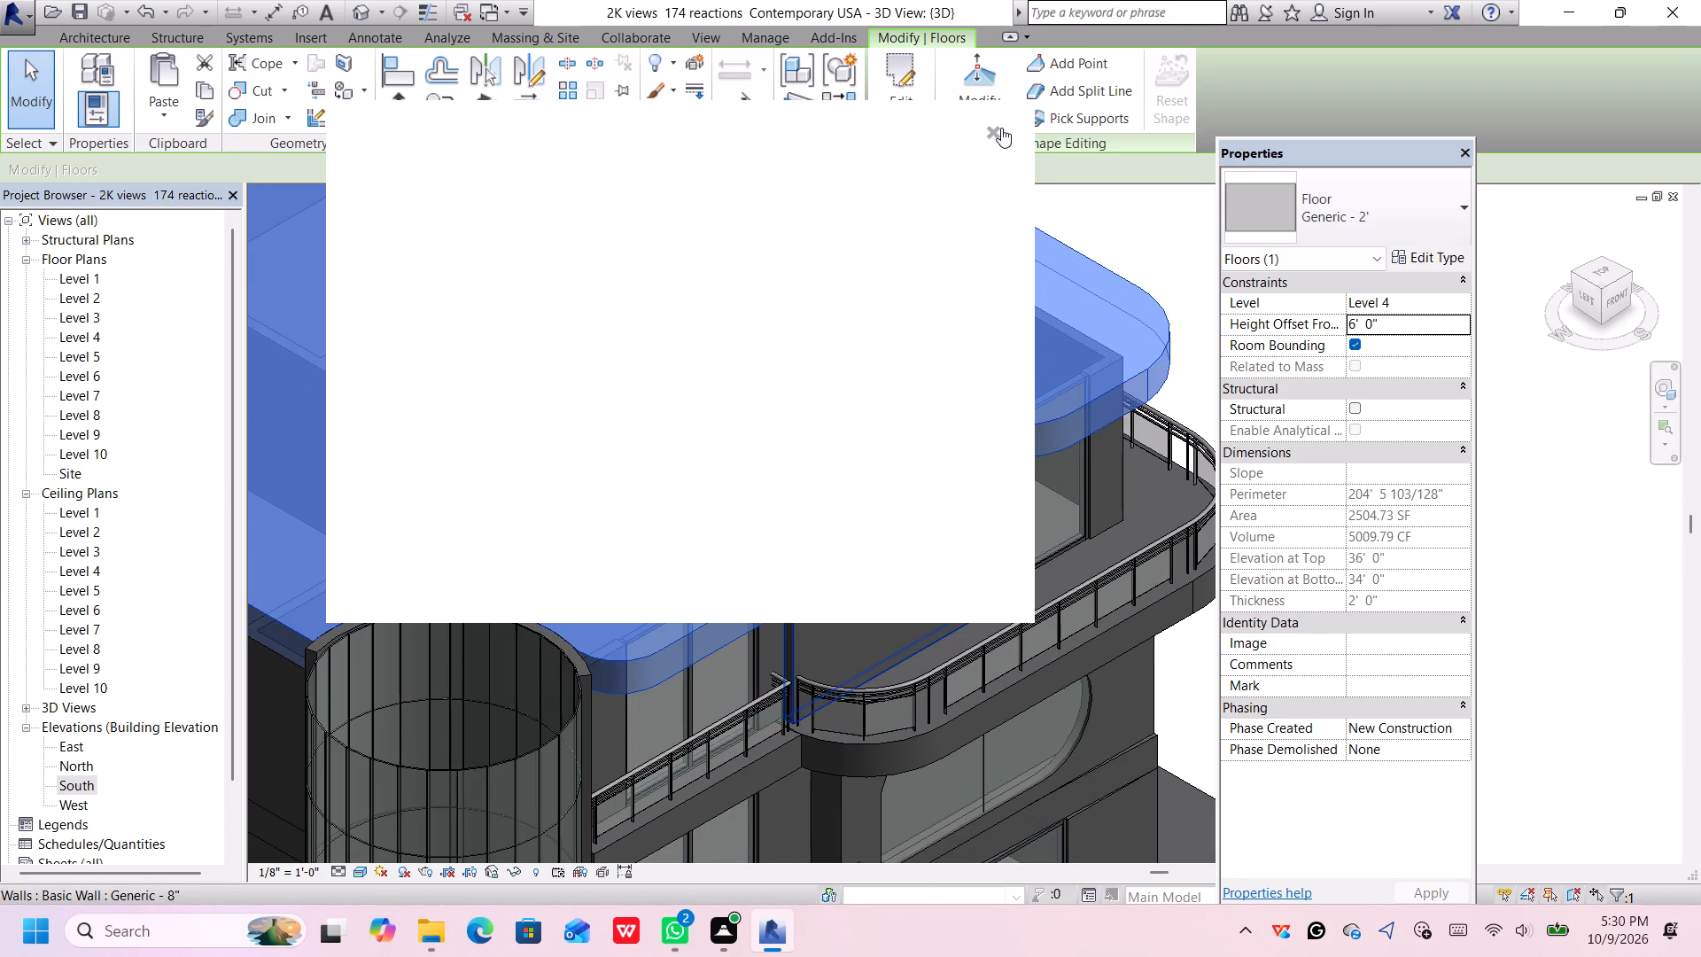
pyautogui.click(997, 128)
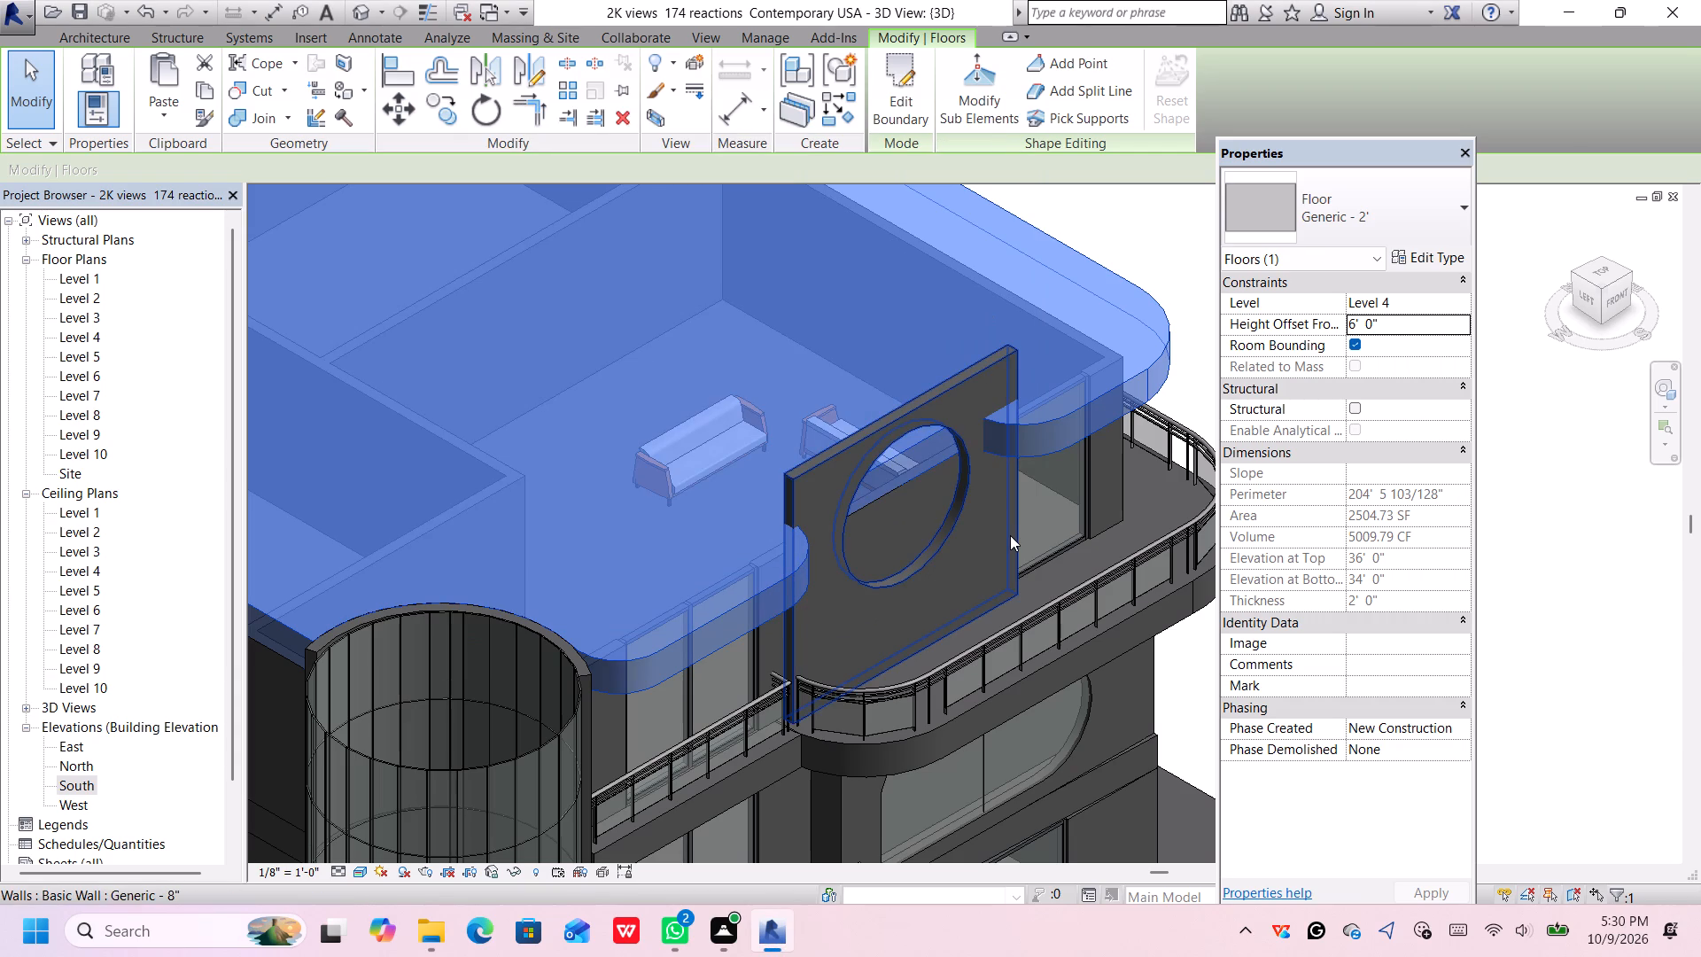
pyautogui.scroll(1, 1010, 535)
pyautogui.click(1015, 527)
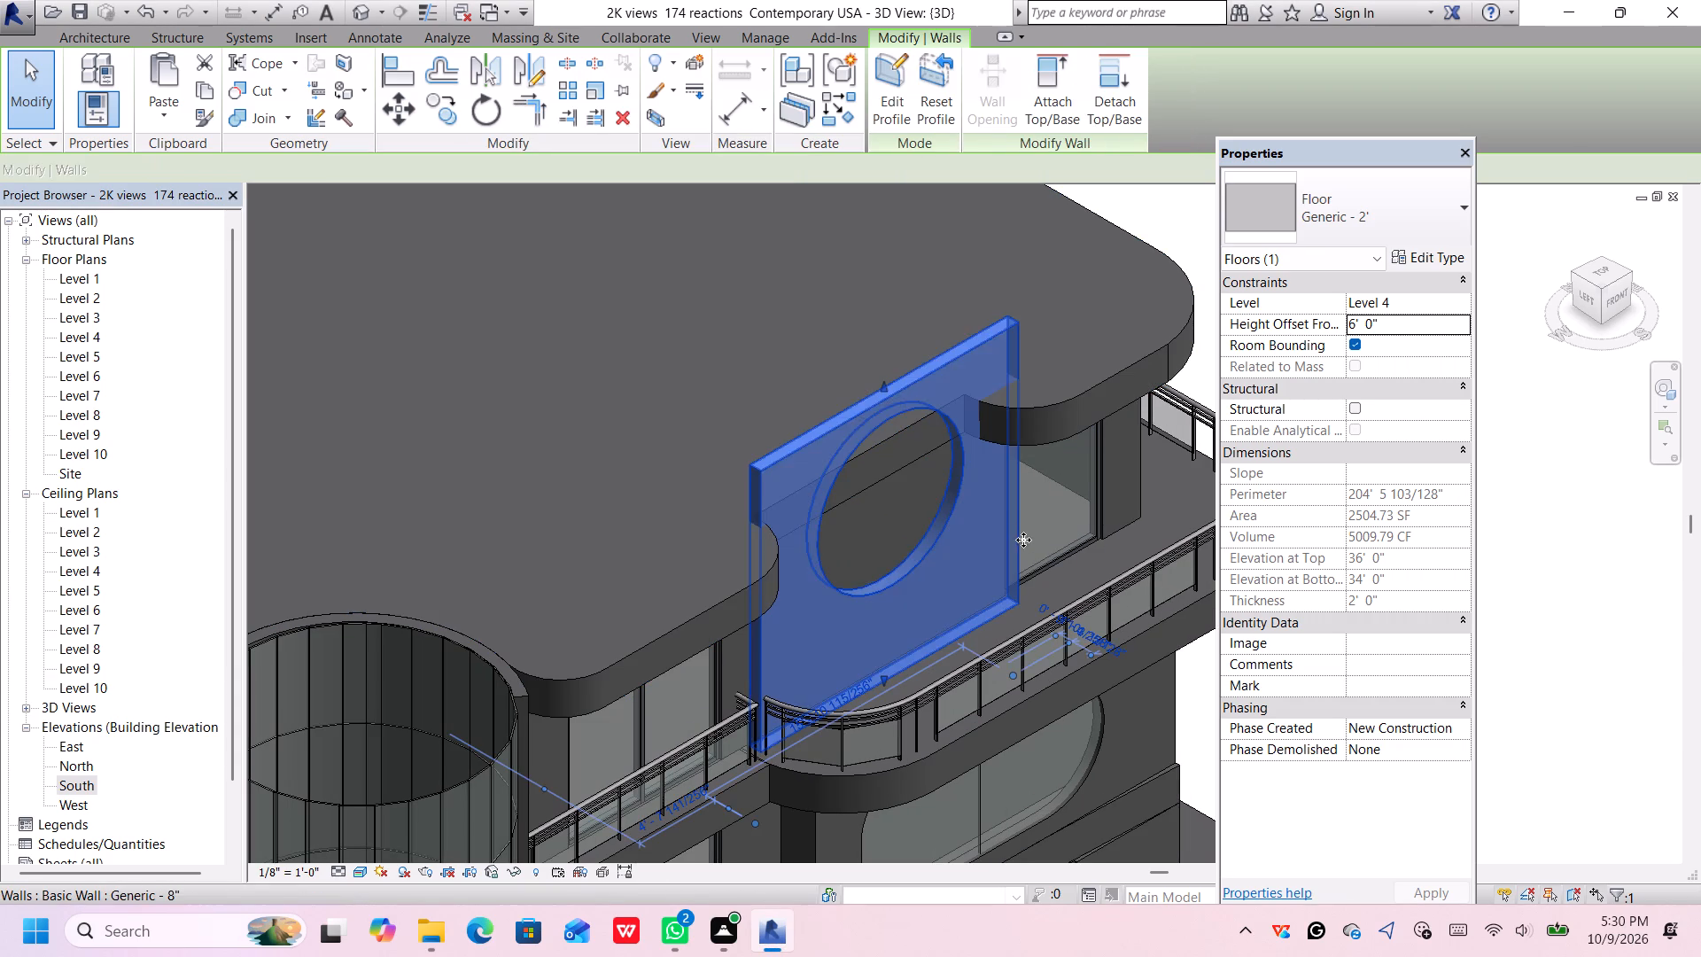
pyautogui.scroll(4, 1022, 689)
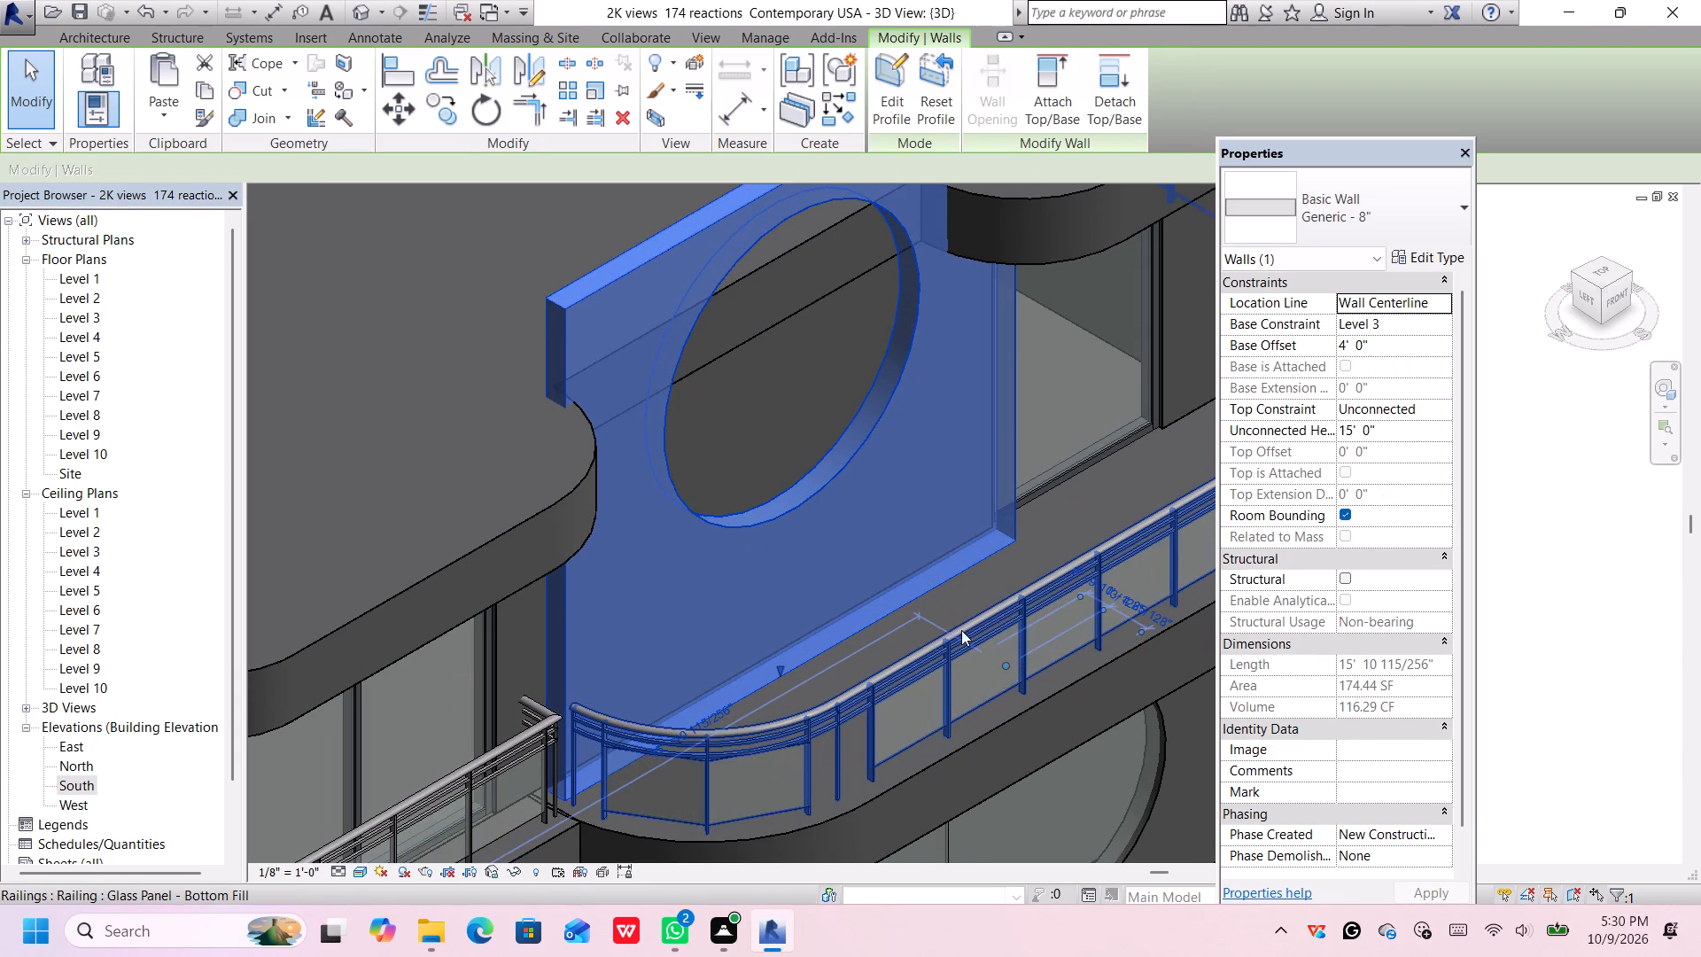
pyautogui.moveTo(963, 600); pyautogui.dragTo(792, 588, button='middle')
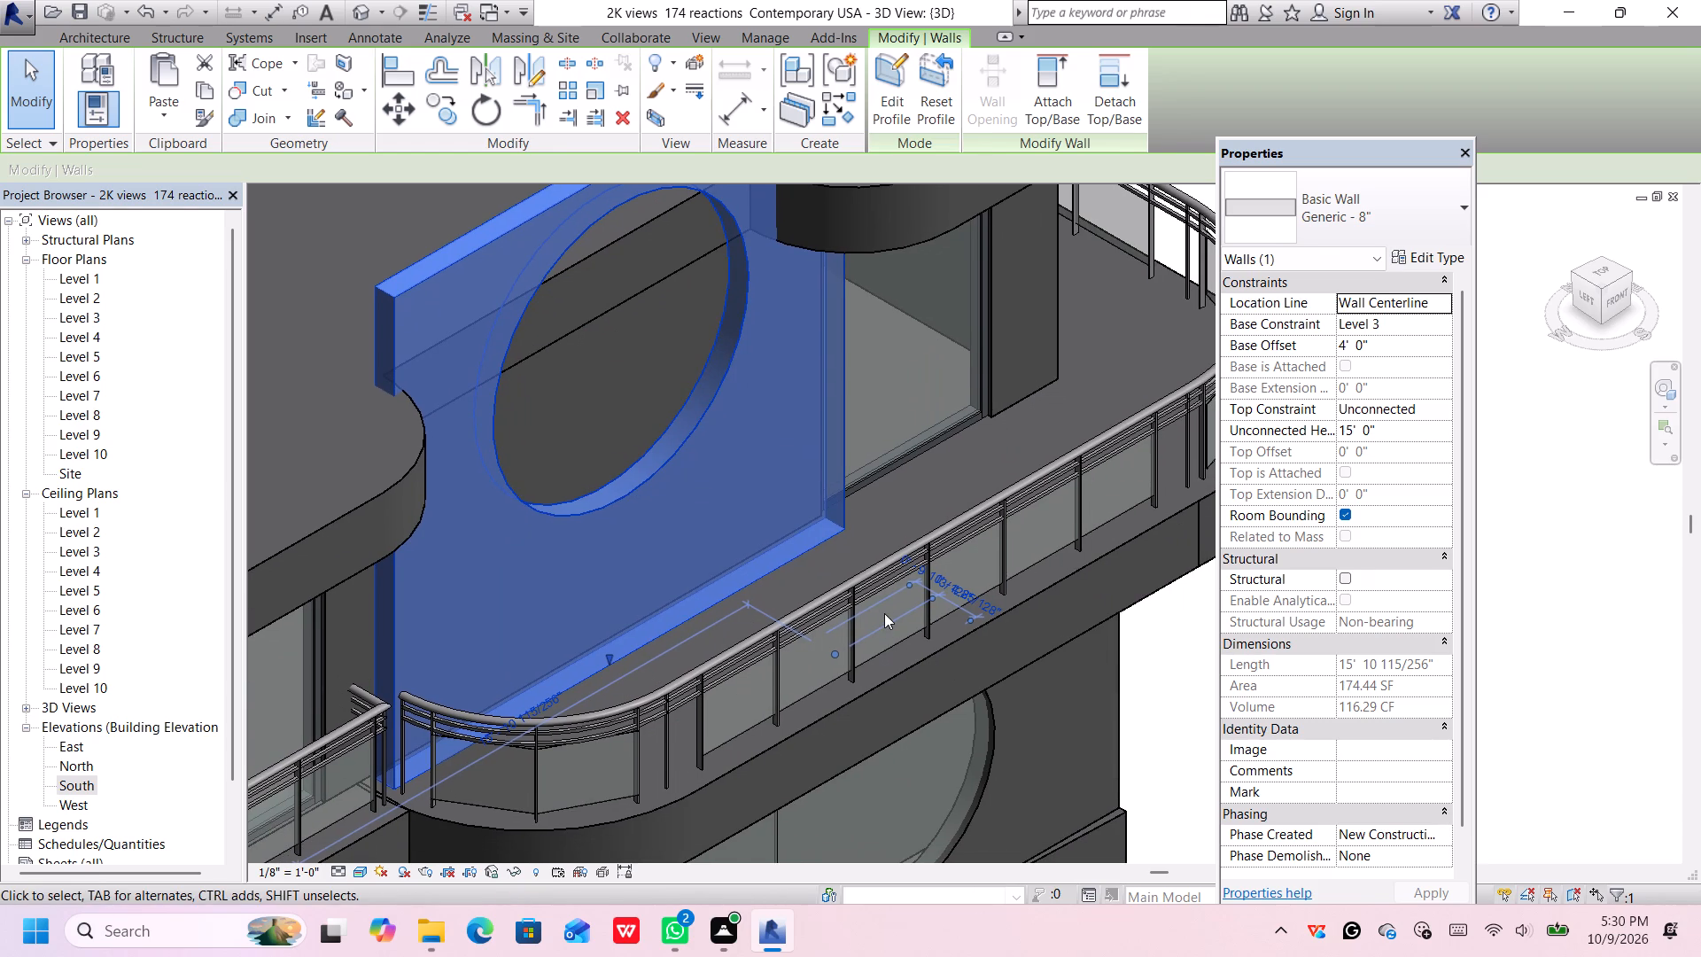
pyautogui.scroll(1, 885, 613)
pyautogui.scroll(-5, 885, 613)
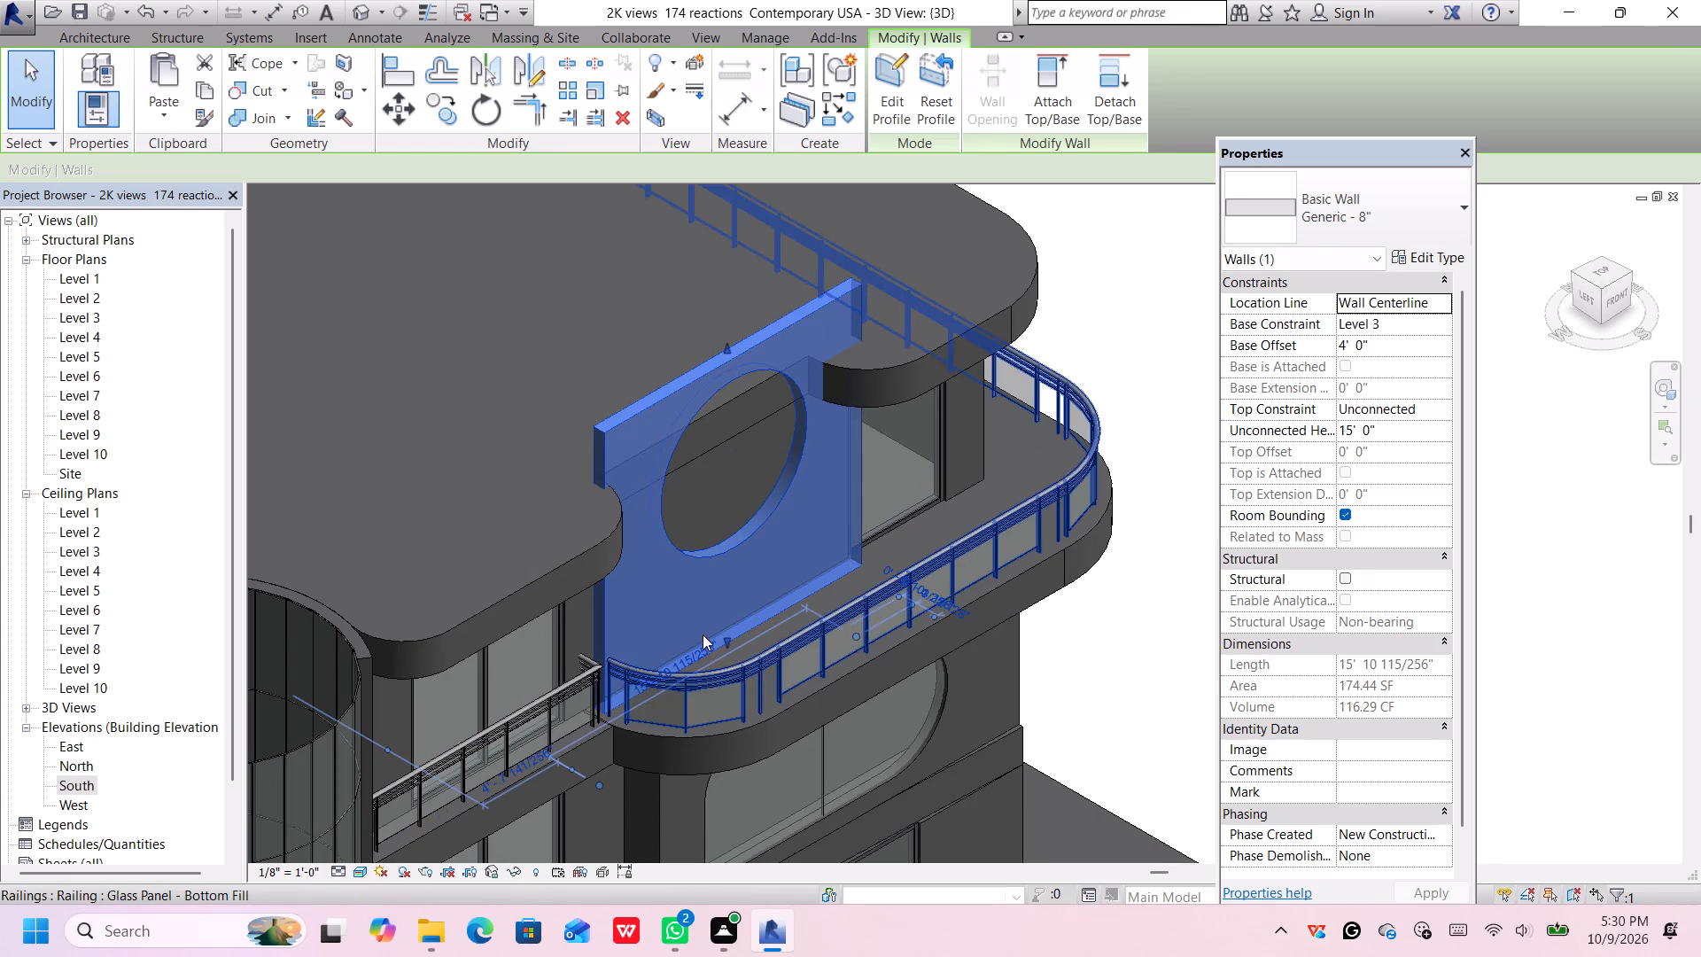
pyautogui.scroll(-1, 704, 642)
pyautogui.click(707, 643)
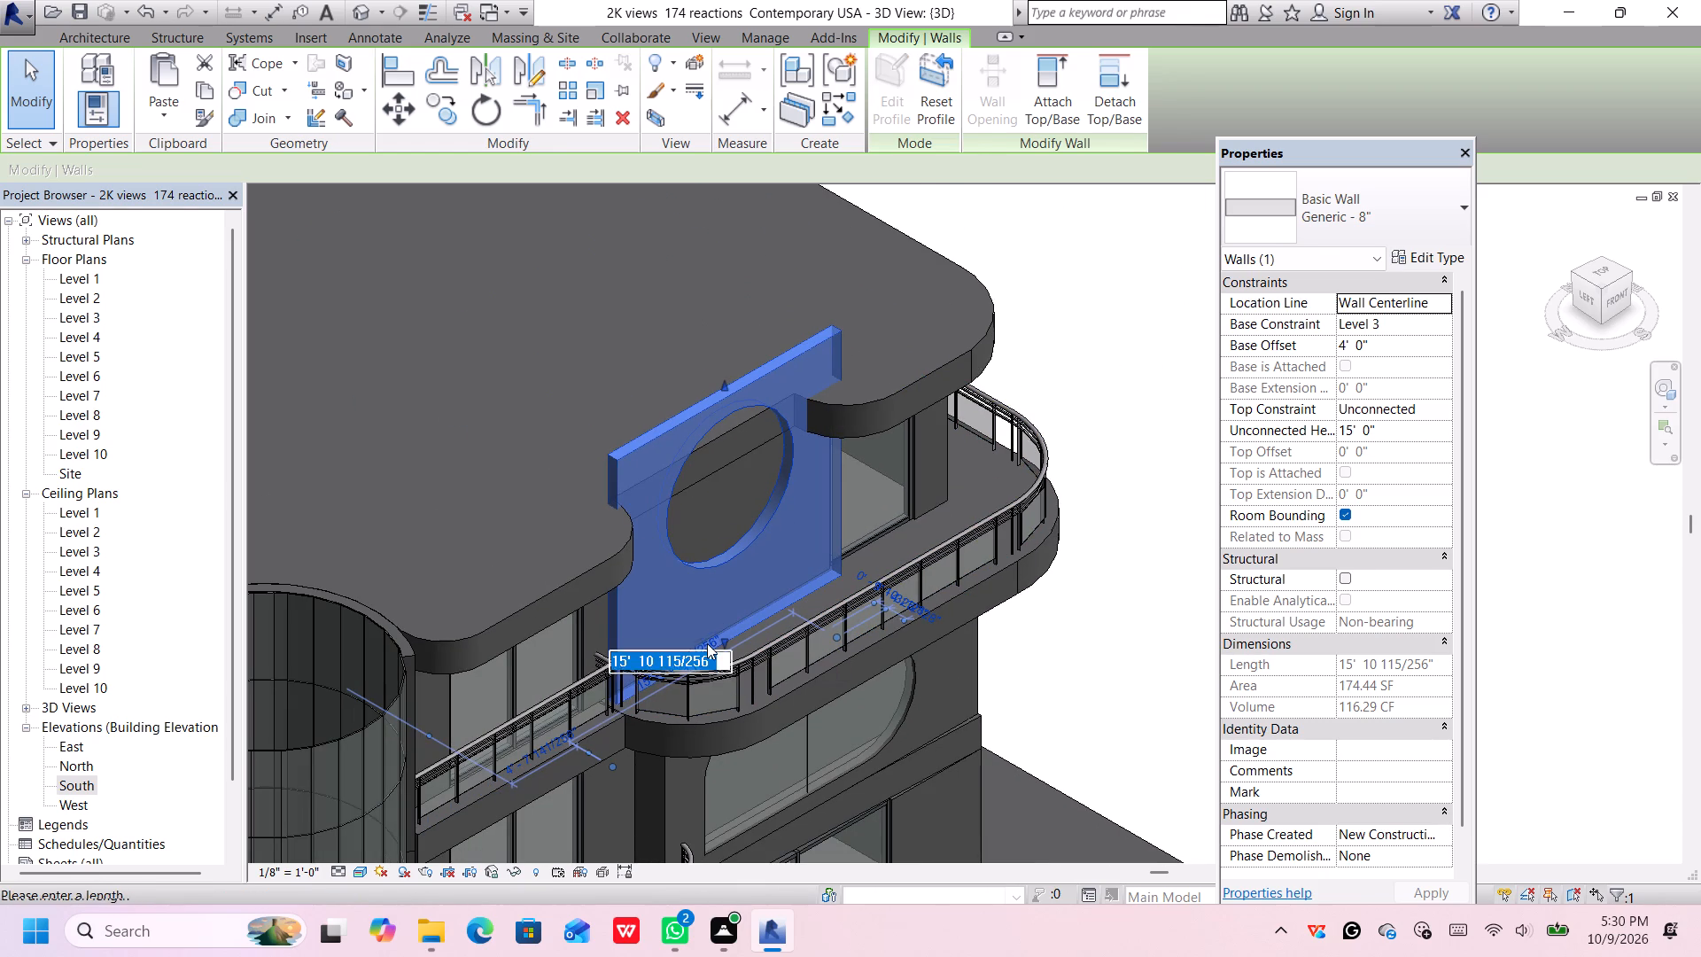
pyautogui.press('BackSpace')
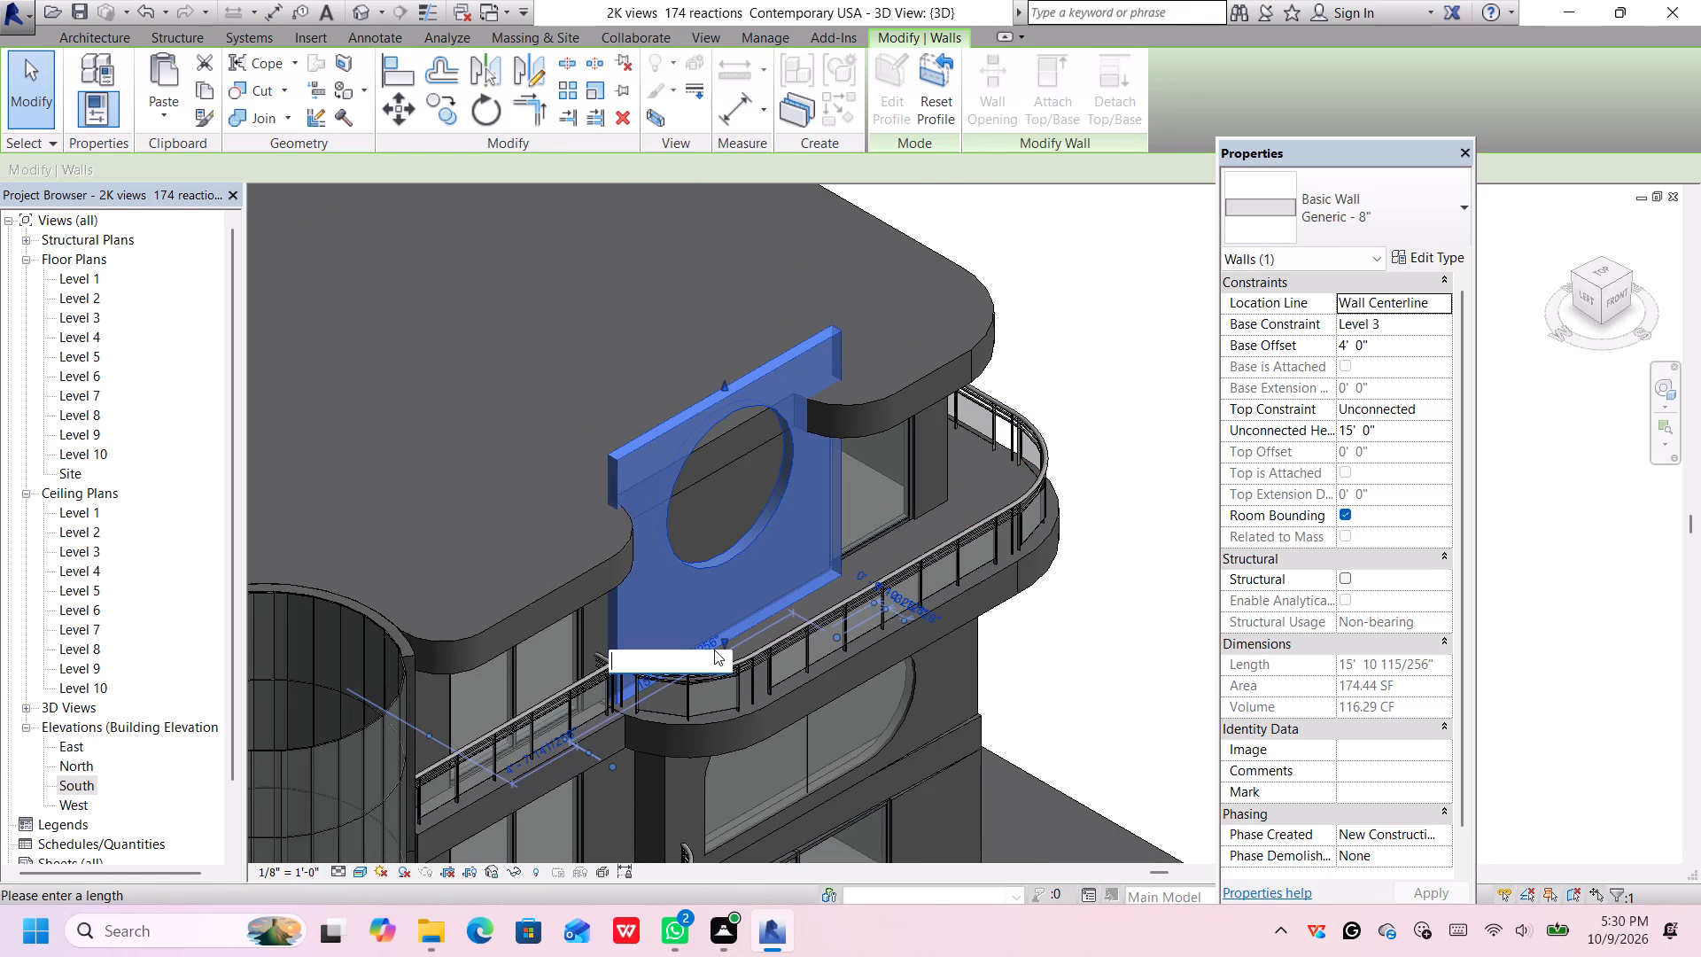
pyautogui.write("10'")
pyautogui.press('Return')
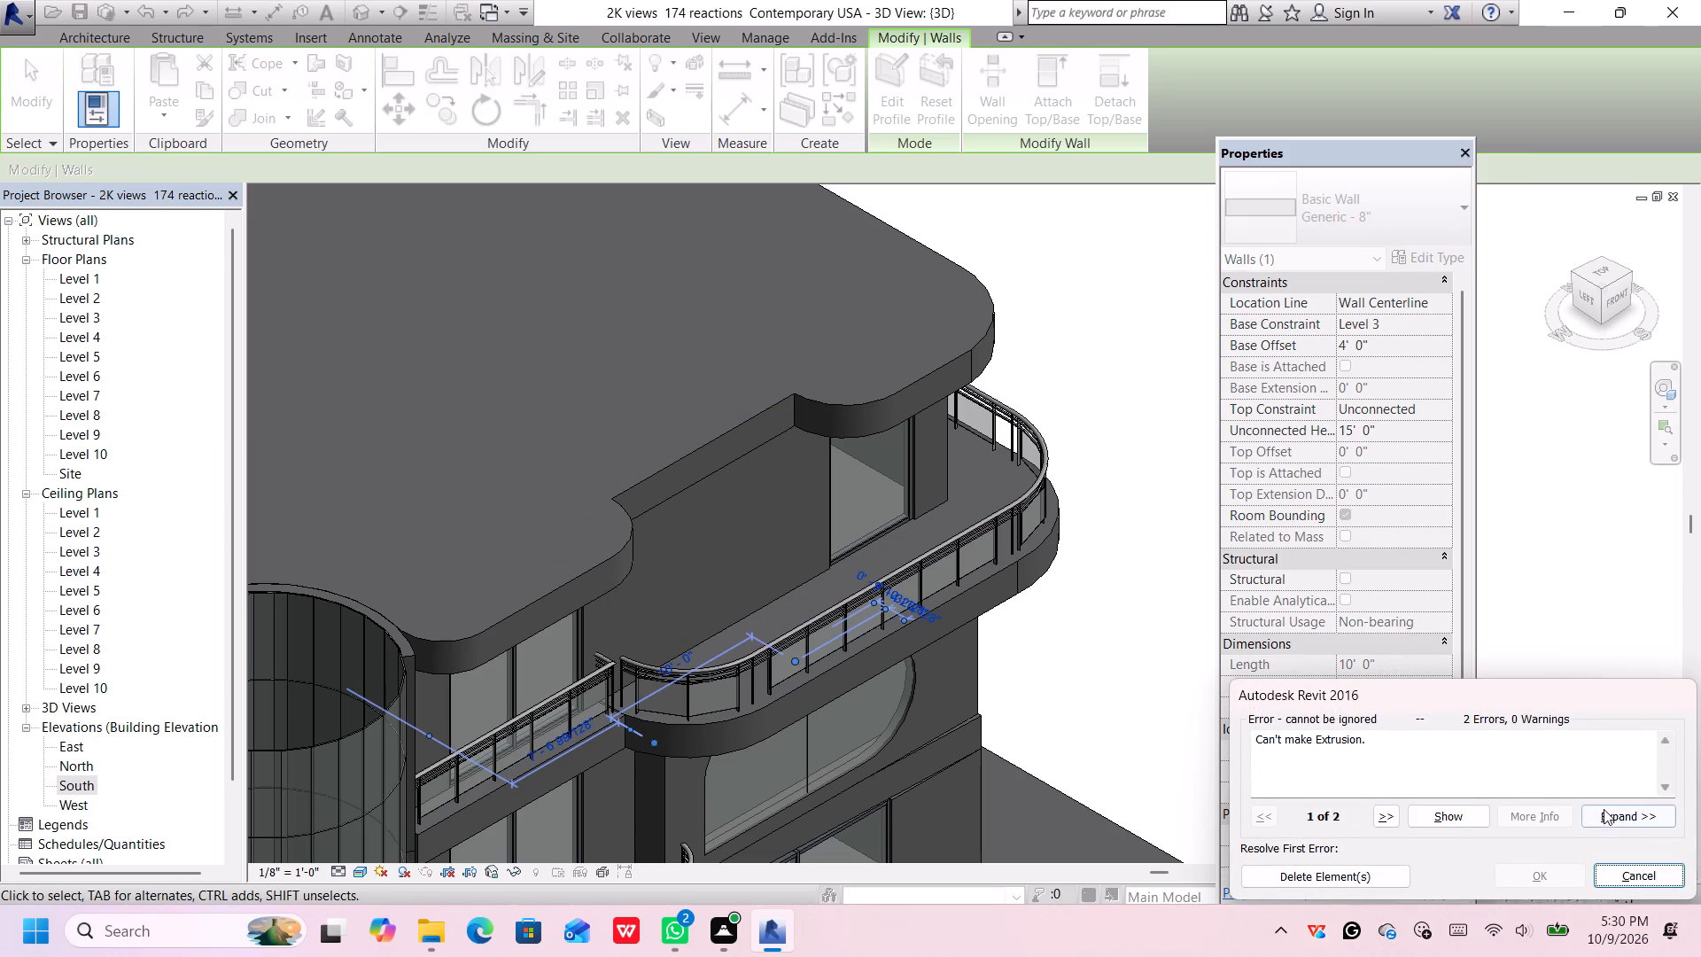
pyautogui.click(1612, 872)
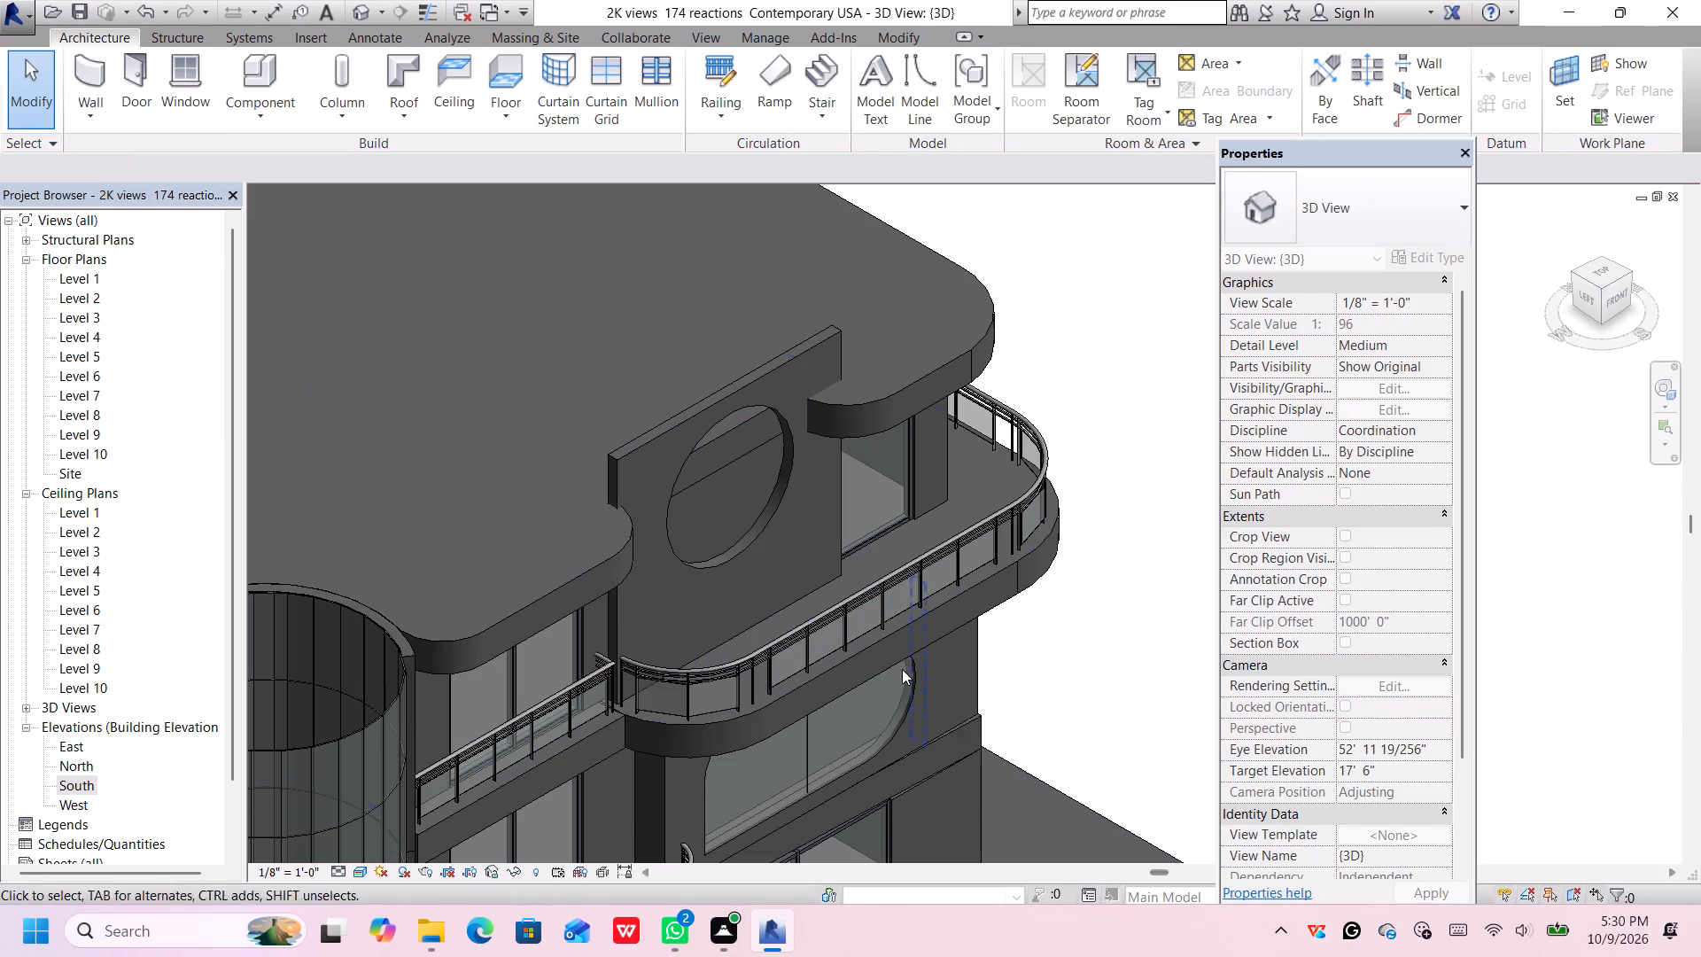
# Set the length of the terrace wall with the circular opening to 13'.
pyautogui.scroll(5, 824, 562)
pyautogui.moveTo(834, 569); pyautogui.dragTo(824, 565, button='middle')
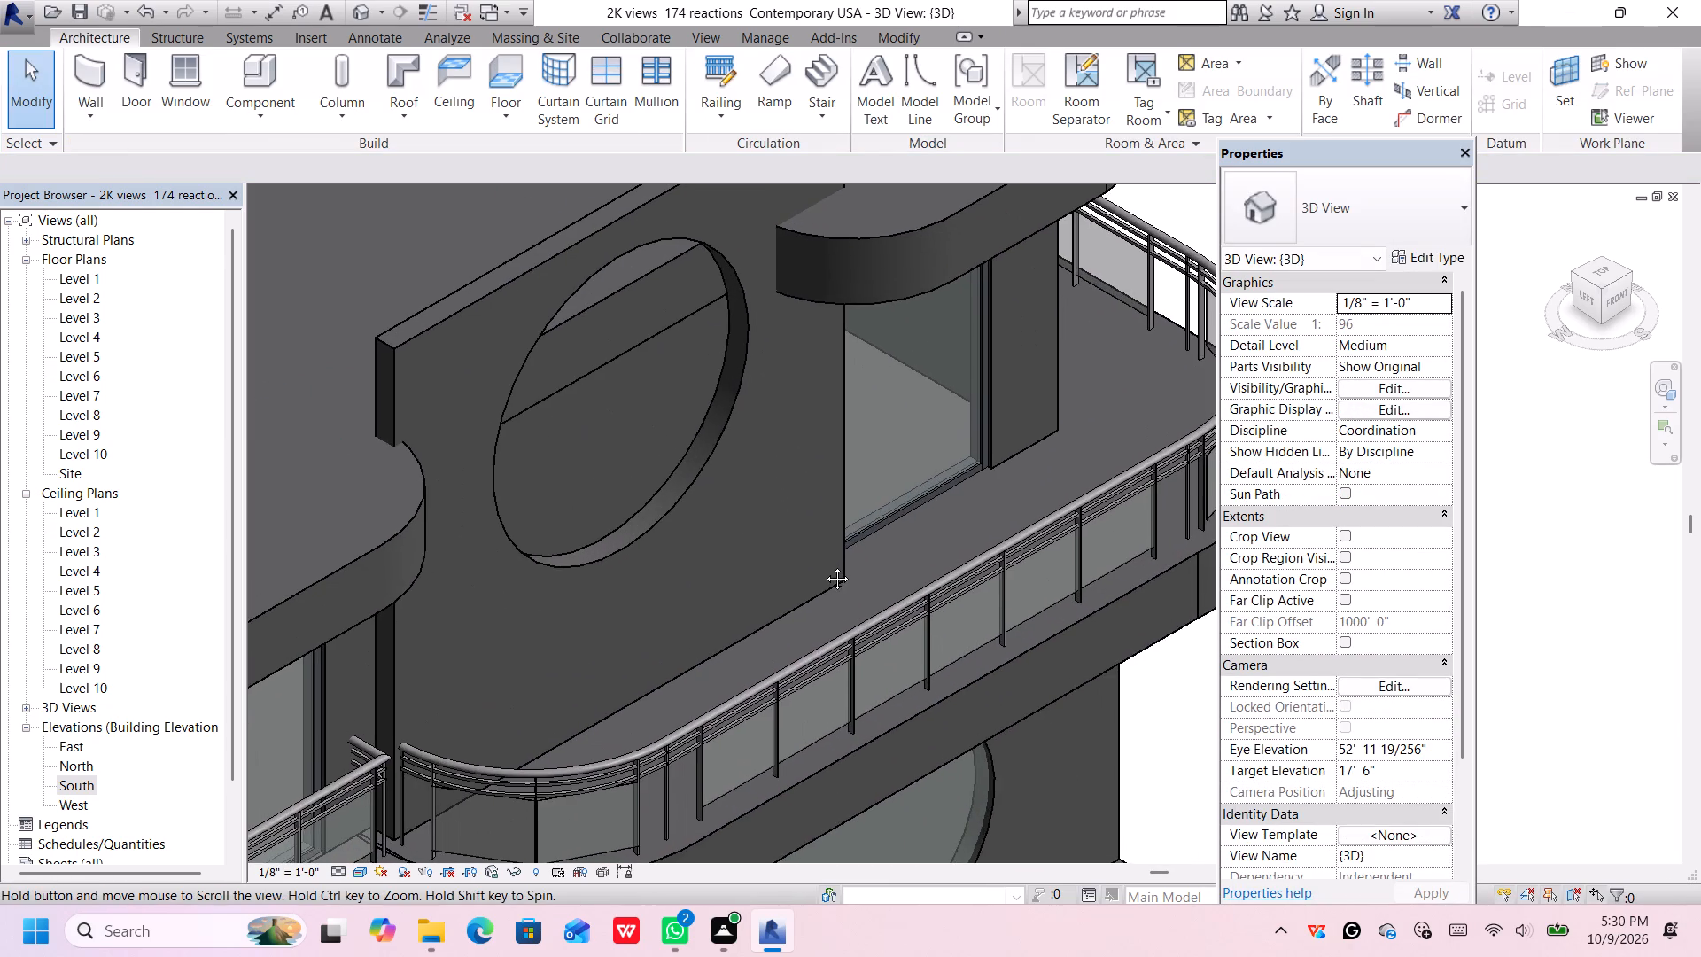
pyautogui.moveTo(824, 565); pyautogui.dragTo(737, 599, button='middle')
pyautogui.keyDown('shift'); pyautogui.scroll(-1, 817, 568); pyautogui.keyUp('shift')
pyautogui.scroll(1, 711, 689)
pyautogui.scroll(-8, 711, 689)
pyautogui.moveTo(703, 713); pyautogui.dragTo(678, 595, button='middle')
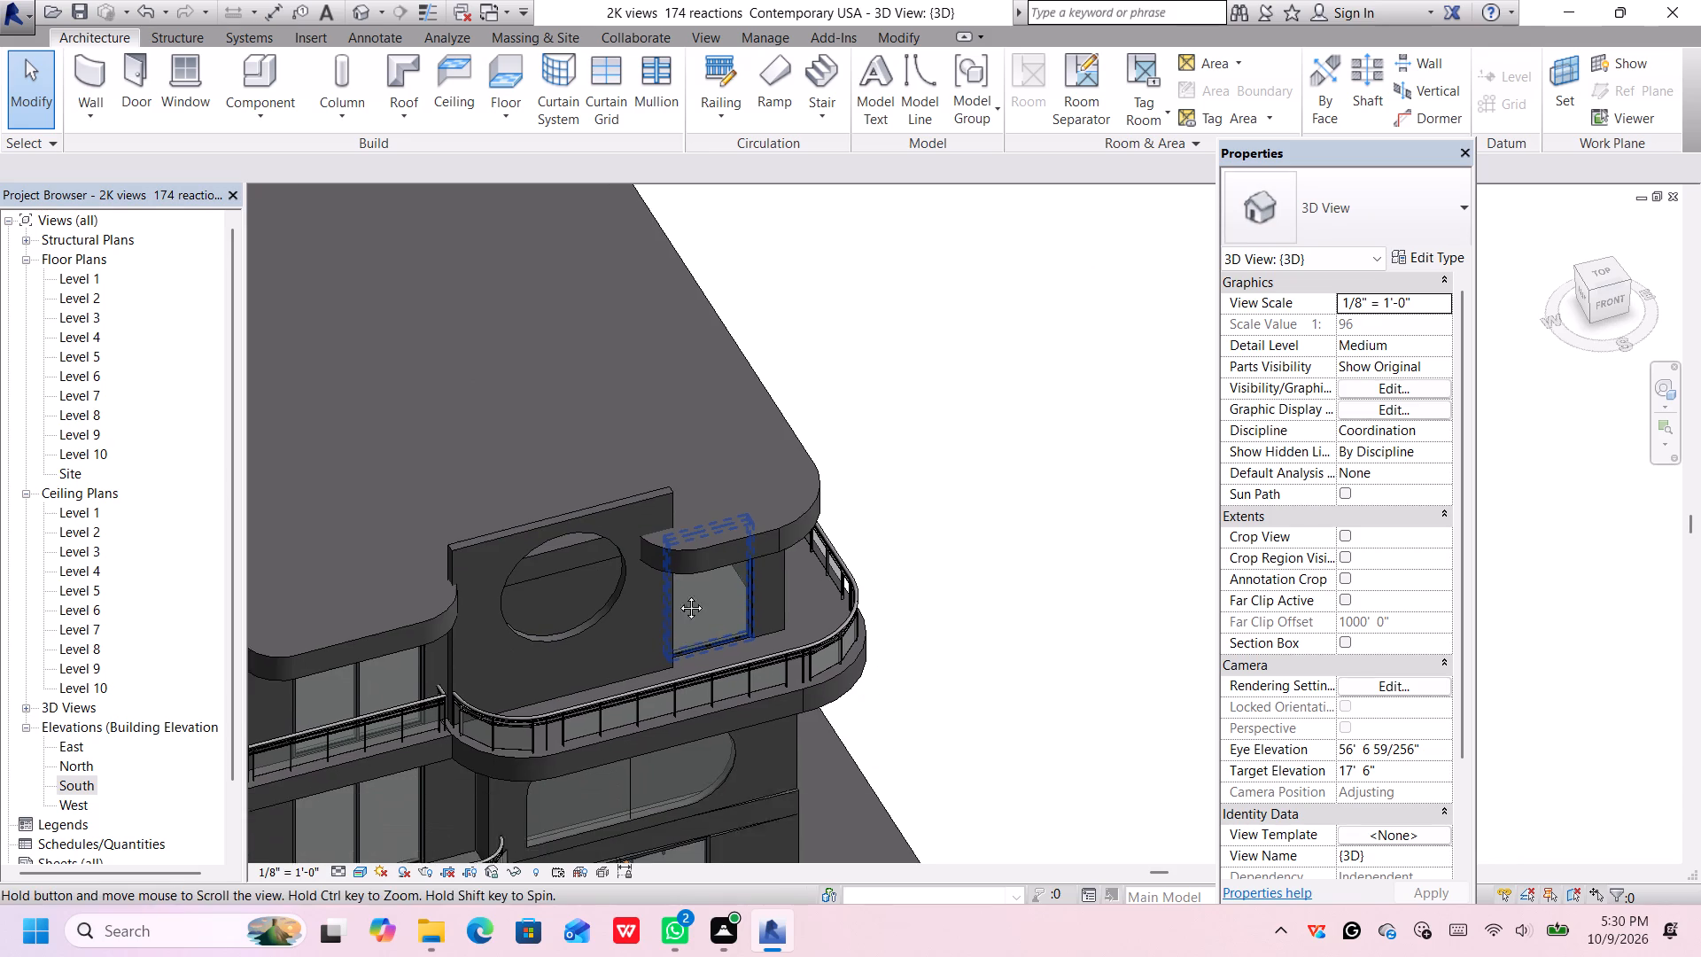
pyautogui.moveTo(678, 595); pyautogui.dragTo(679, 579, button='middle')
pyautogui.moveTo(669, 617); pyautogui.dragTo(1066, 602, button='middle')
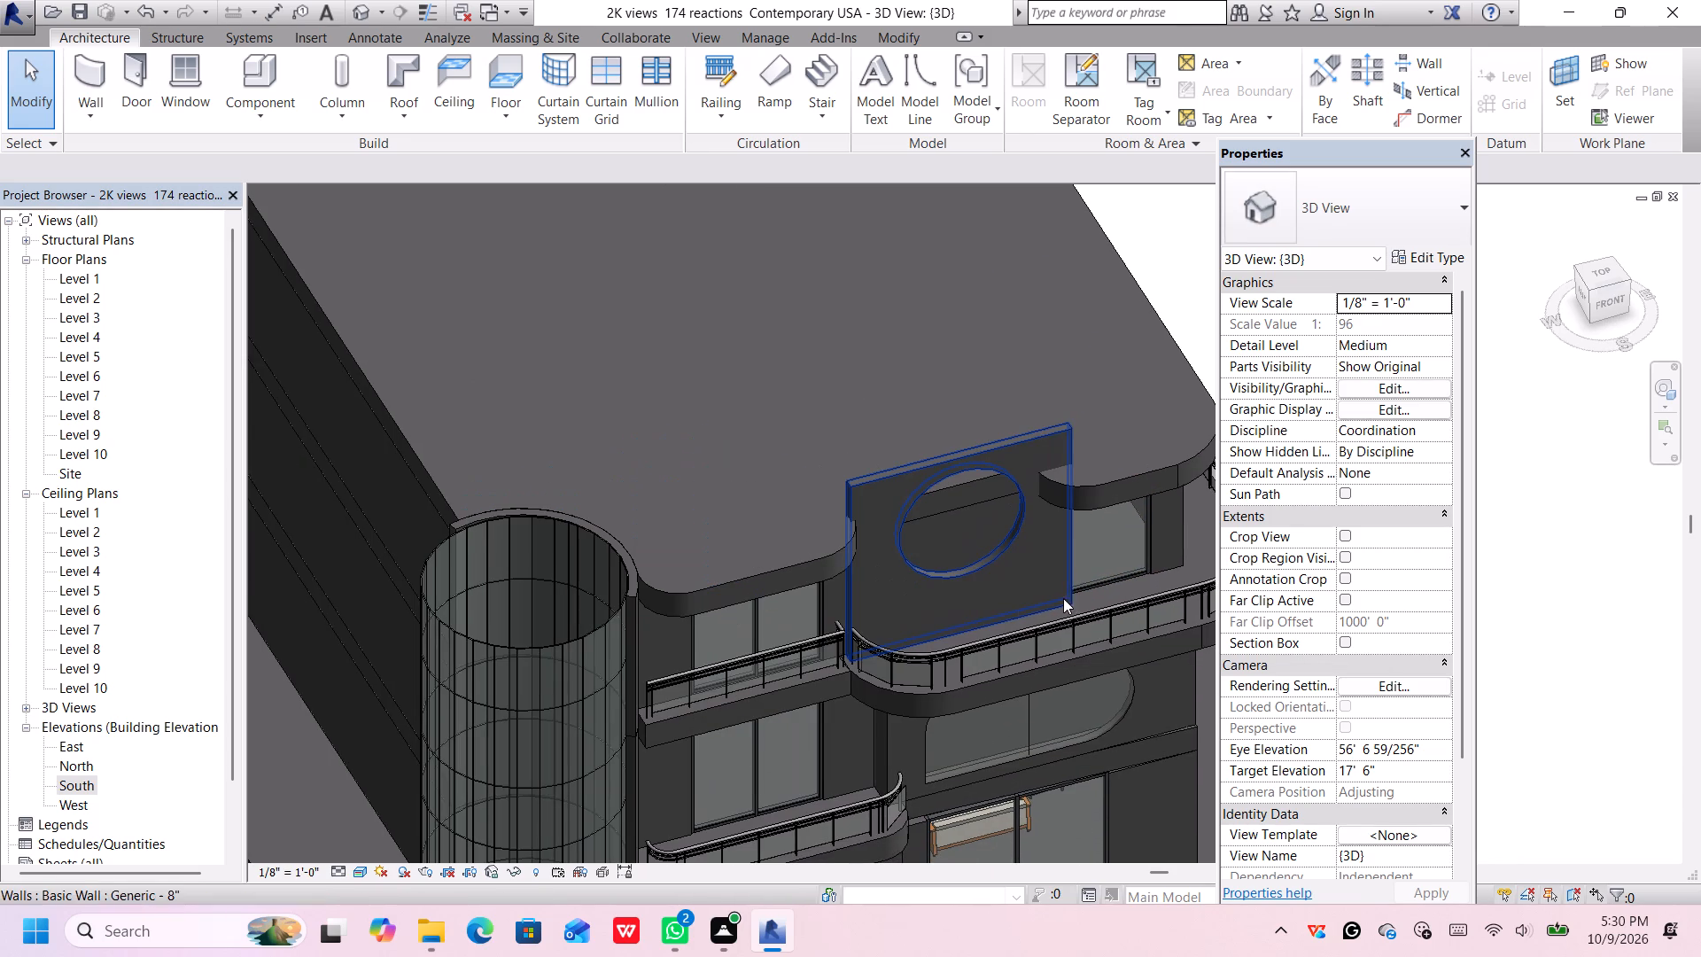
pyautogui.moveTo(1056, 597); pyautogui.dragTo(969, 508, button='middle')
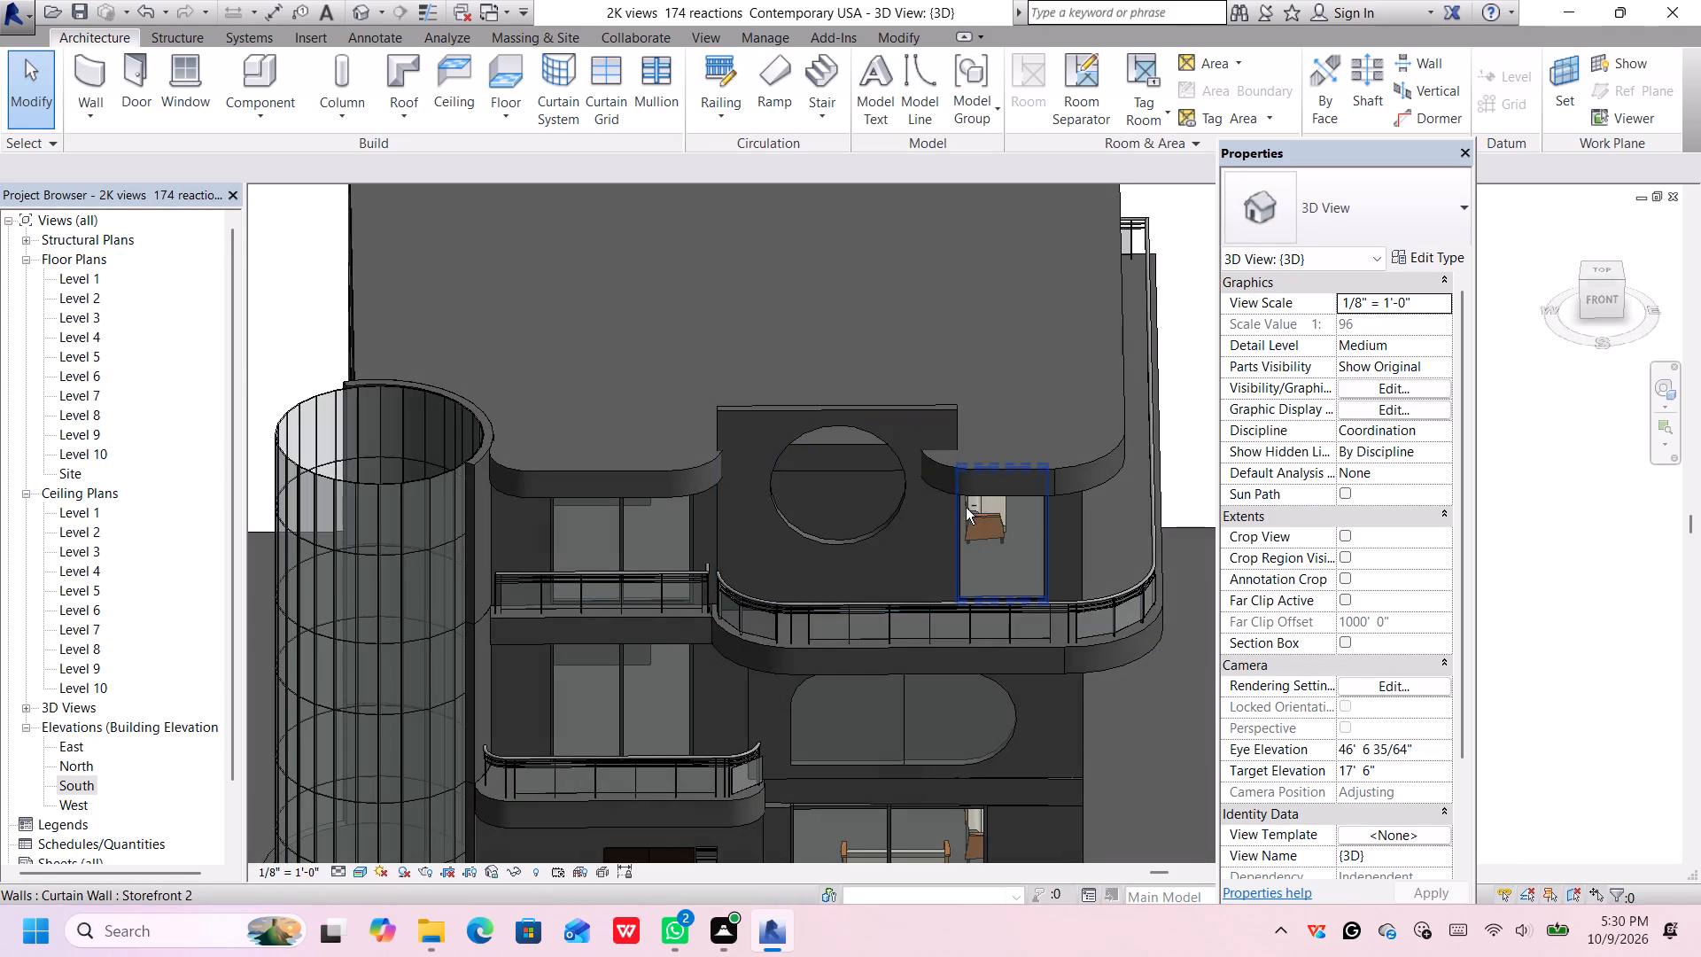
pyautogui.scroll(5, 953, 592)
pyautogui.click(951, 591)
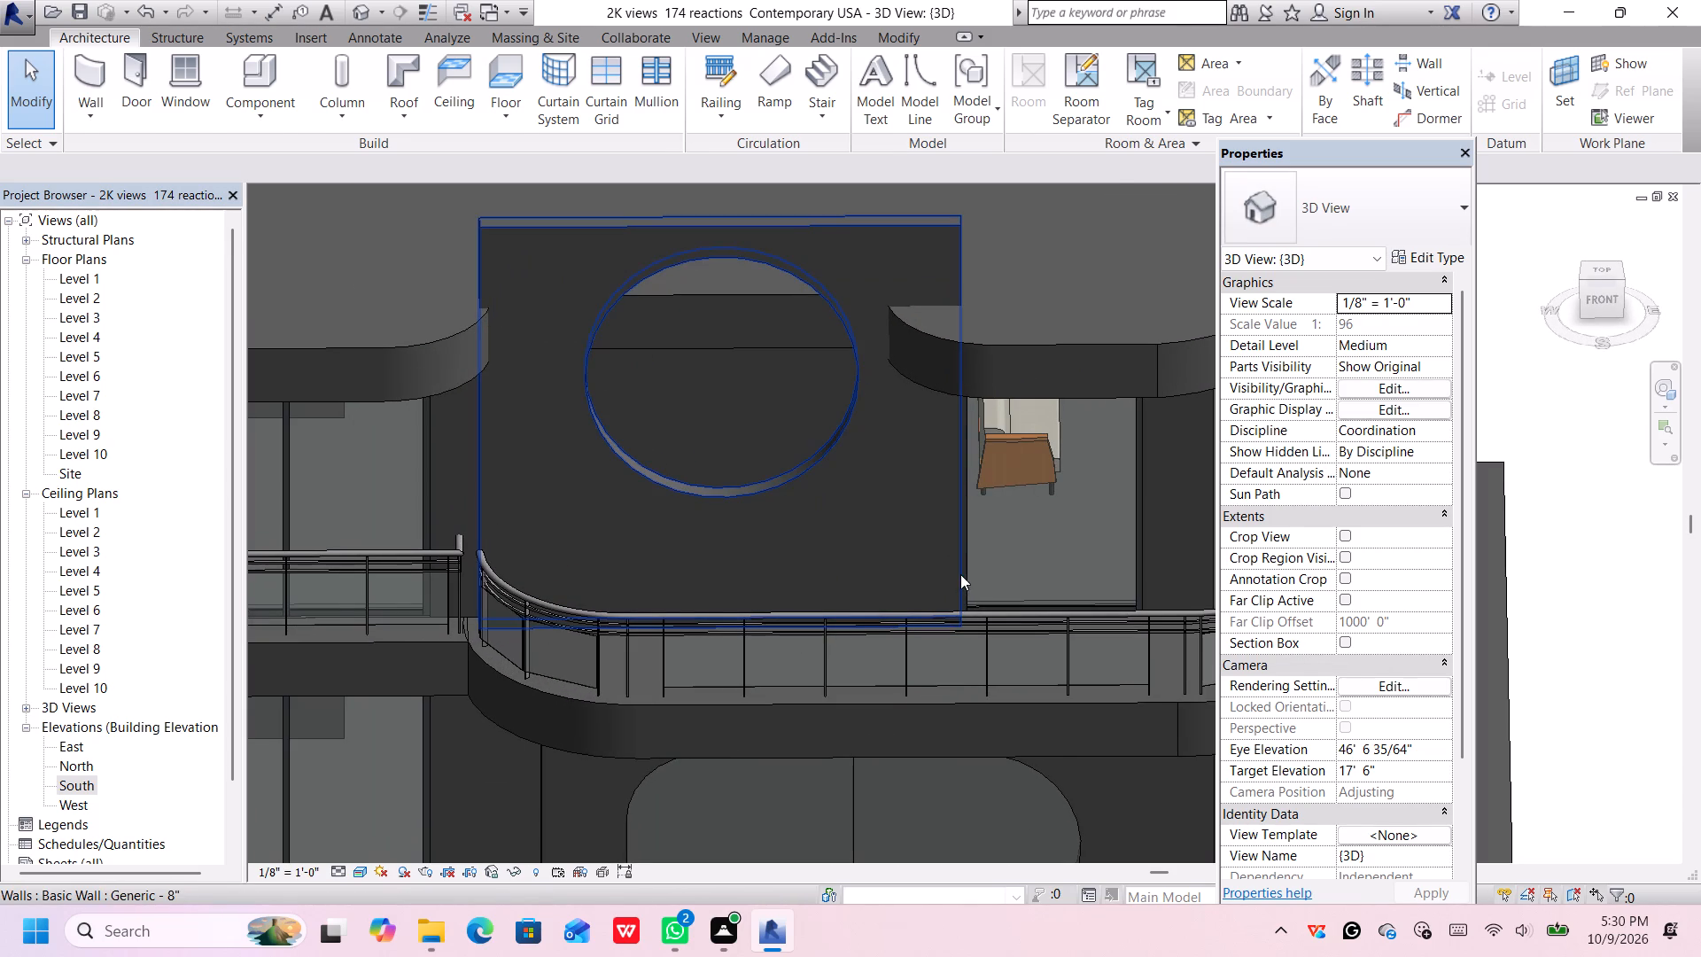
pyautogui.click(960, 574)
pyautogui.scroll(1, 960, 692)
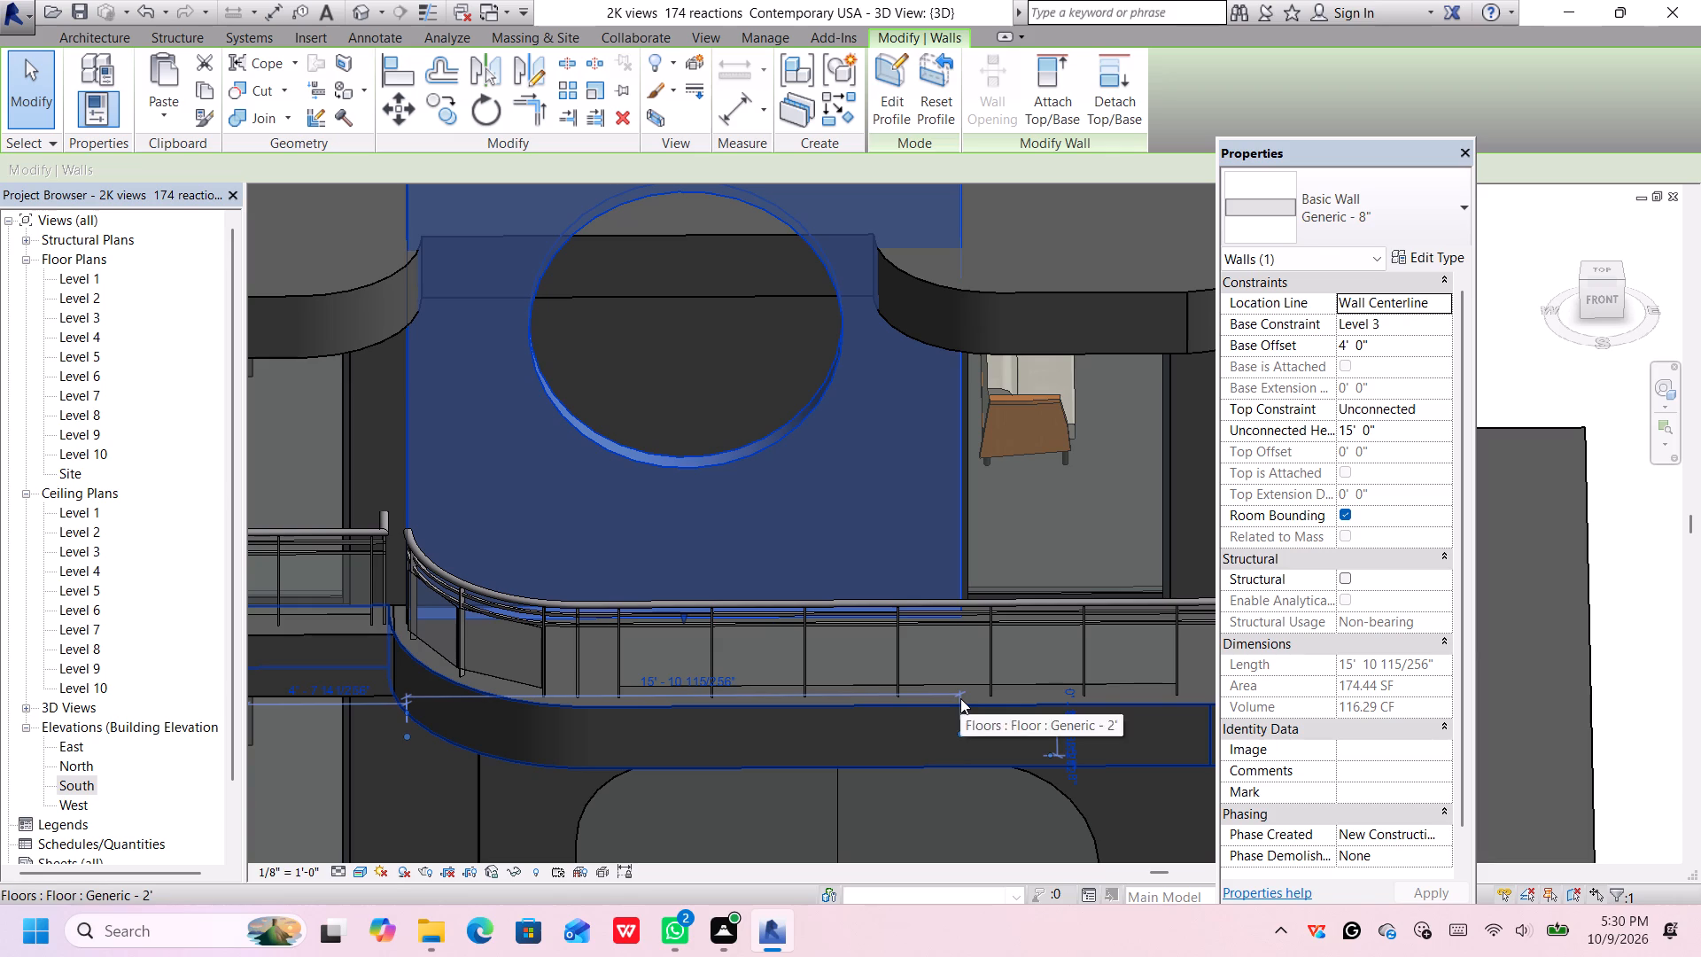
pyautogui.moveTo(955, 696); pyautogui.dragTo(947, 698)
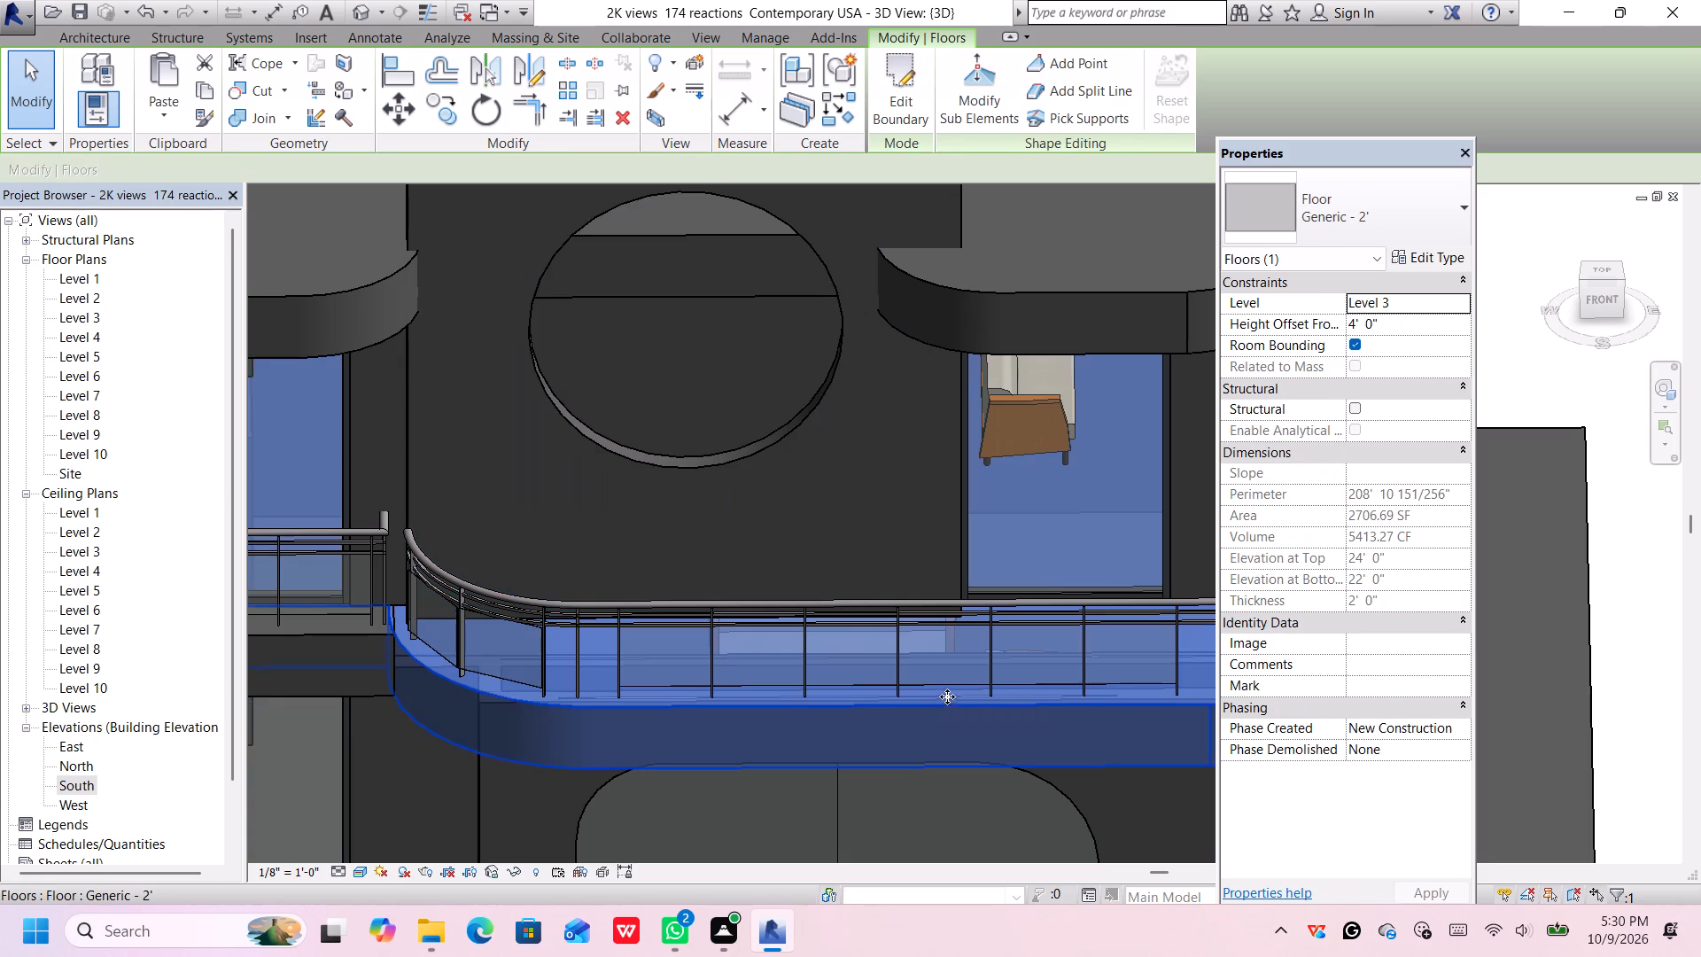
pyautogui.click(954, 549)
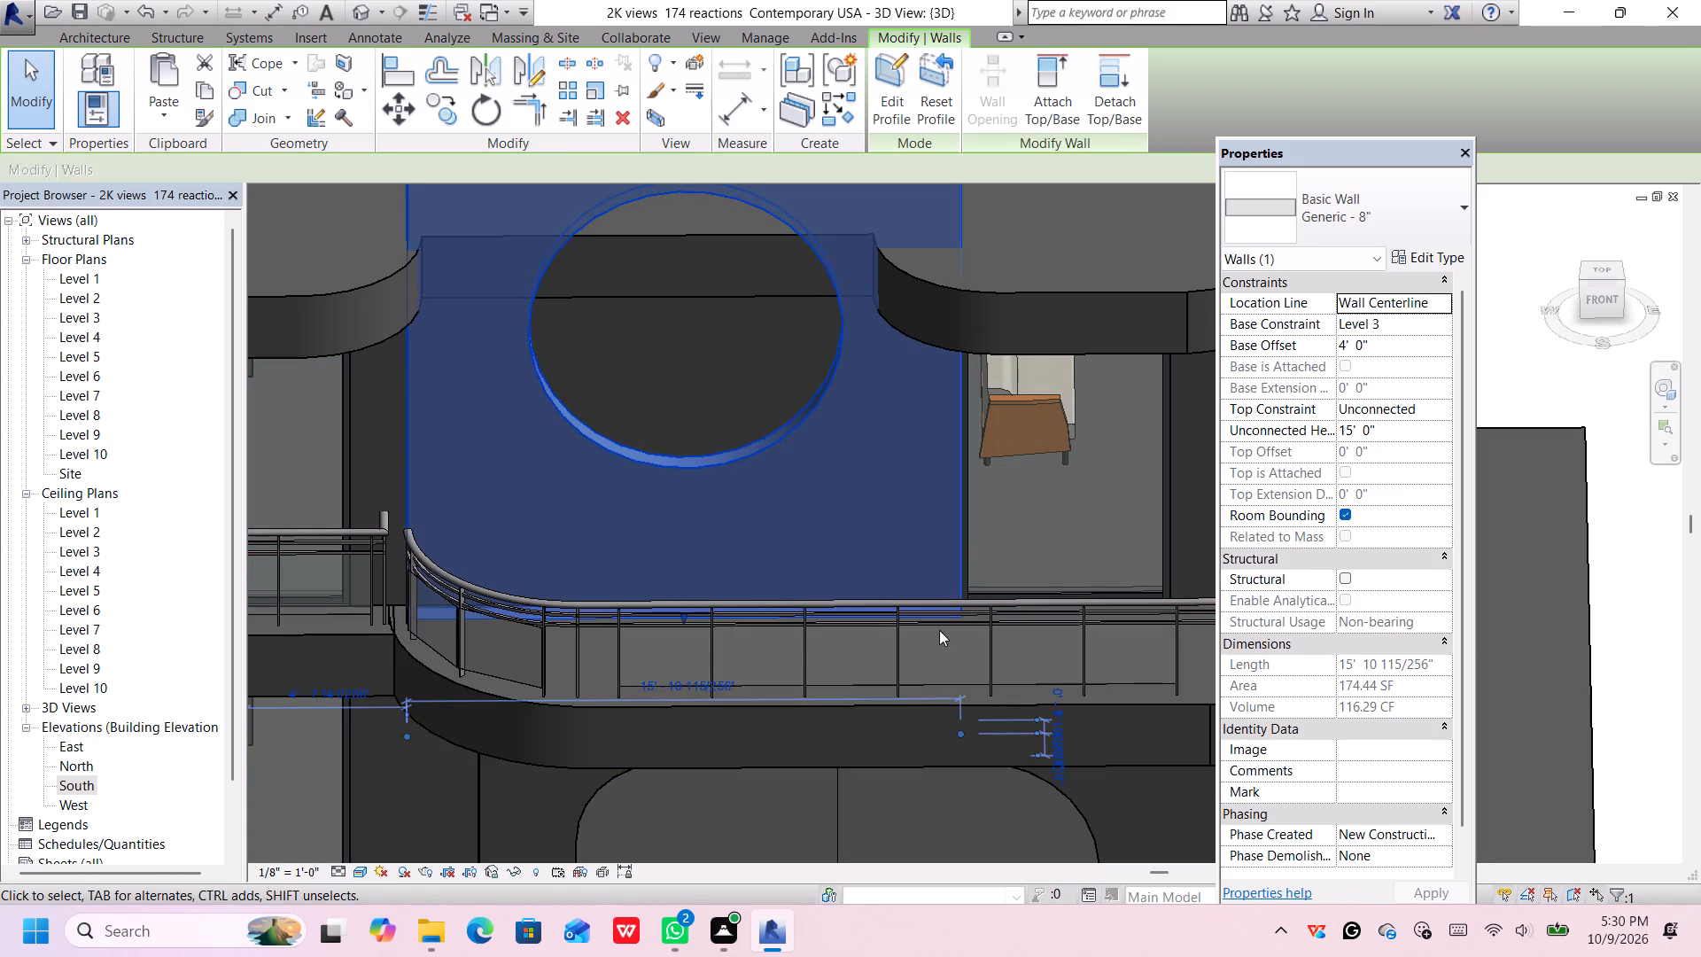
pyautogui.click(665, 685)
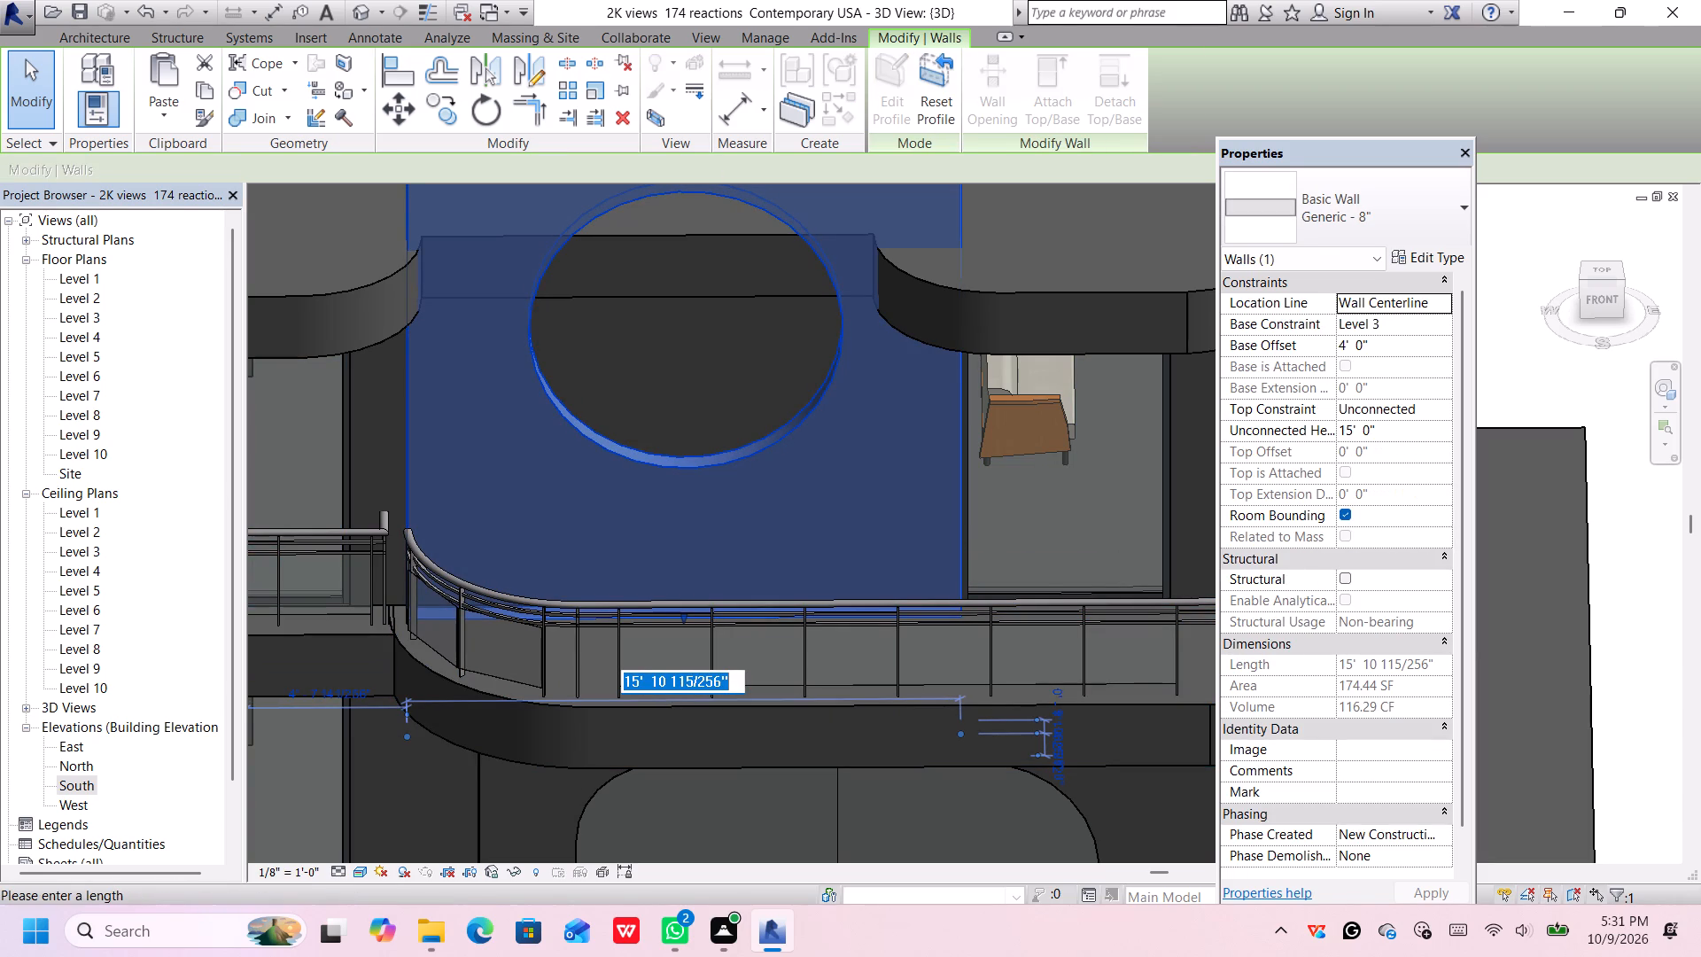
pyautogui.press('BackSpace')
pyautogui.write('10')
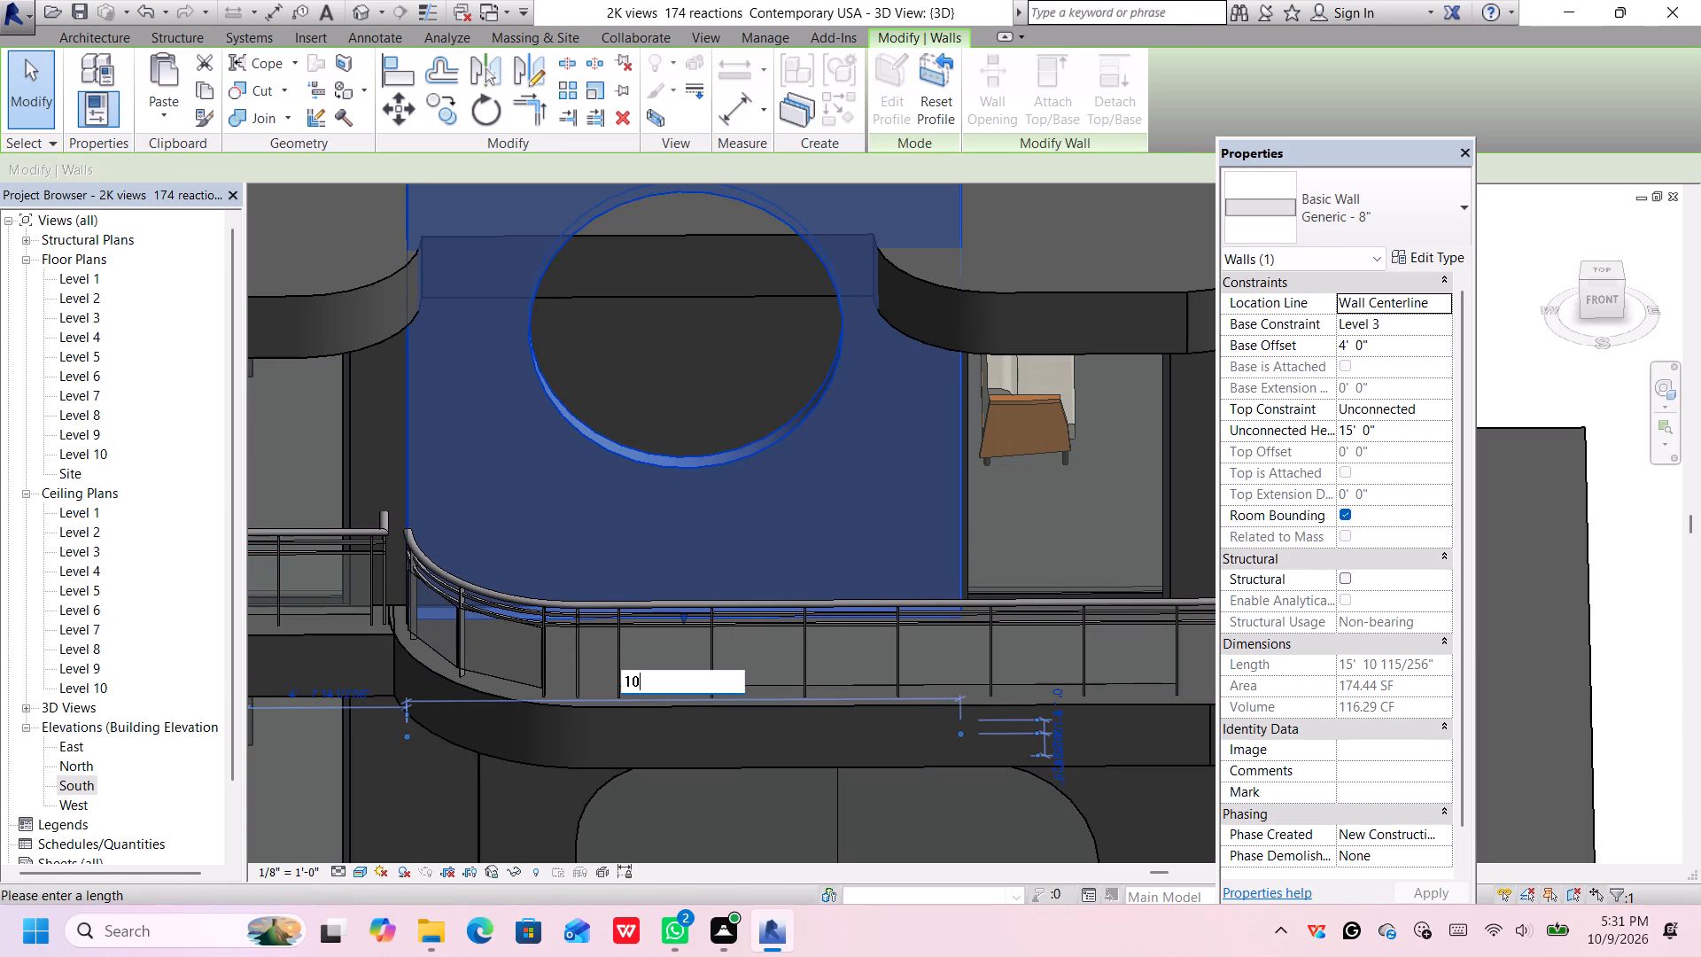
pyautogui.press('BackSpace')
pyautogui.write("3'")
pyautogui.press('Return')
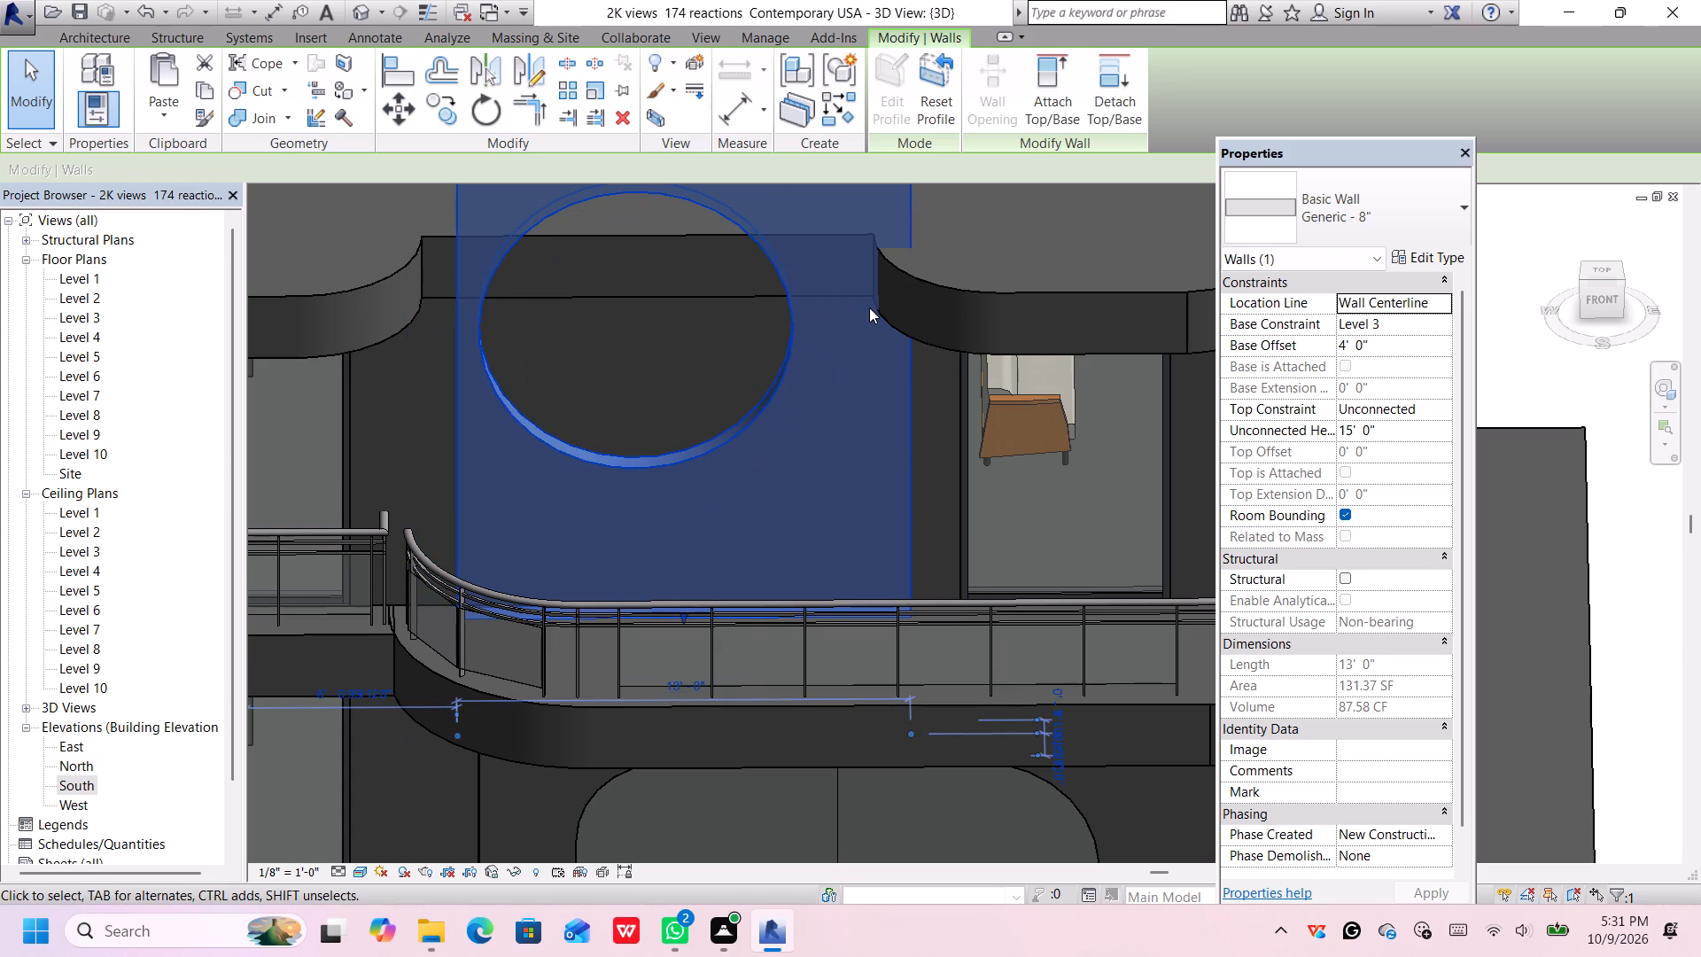
# Delete the terrace wall with the circular opening.
pyautogui.scroll(4, 870, 309)
pyautogui.scroll(-1, 870, 309)
pyautogui.scroll(1, 870, 307)
pyautogui.scroll(-5, 870, 307)
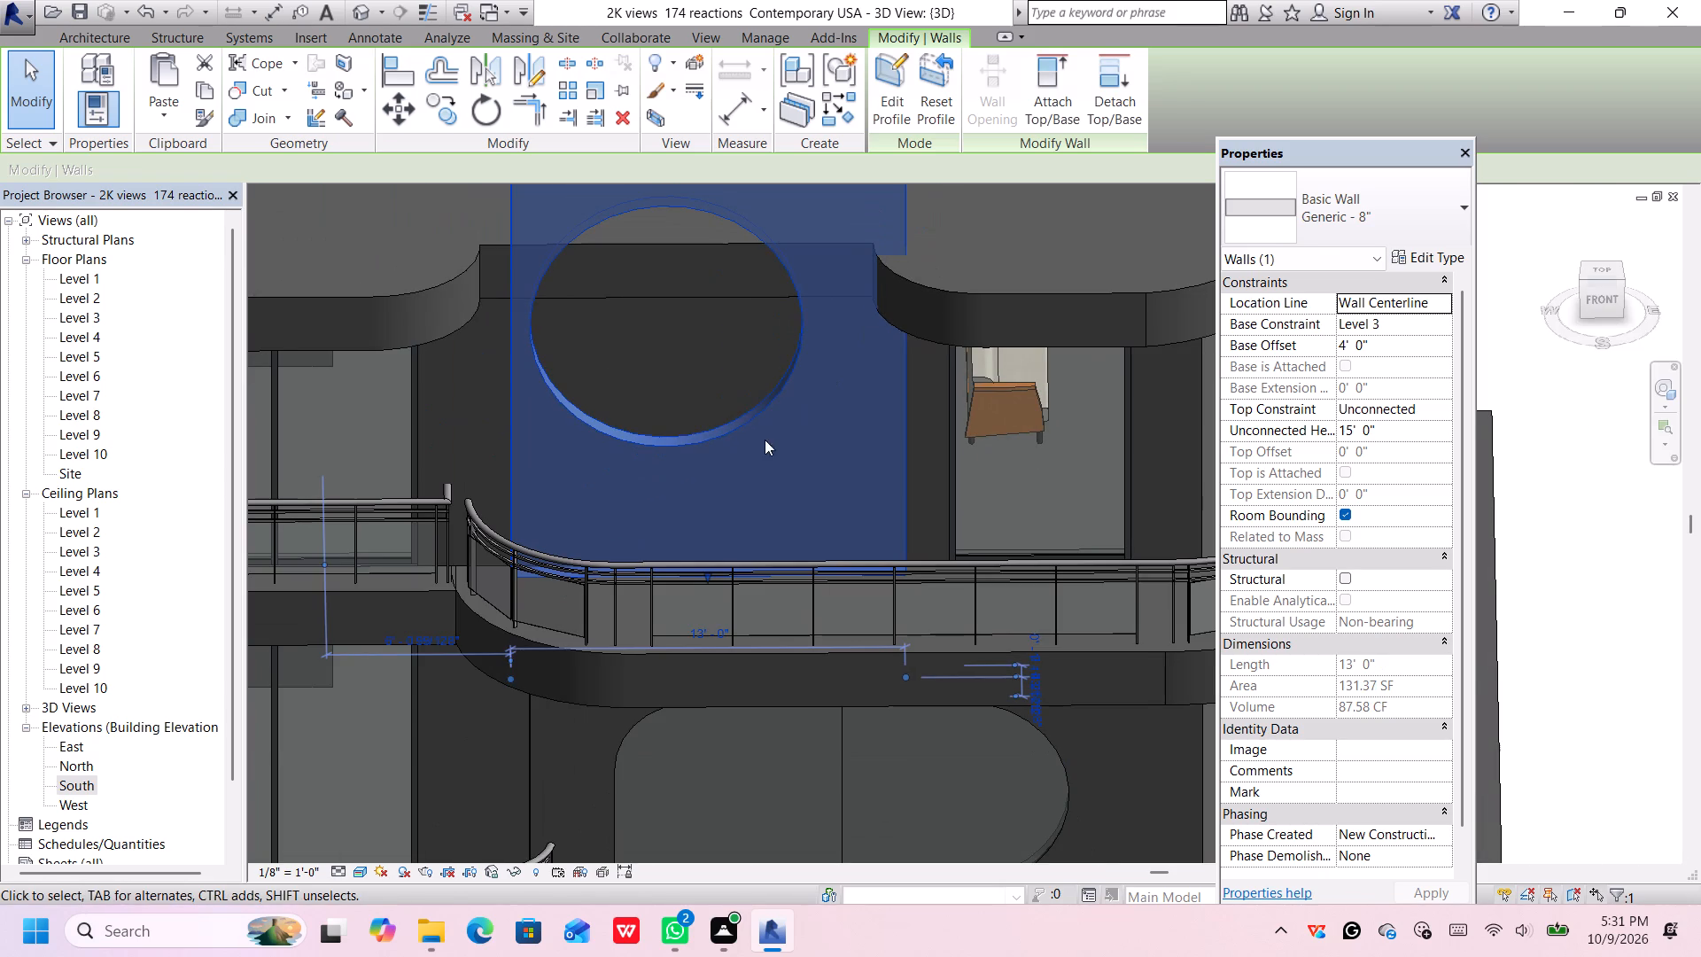
pyautogui.moveTo(752, 448); pyautogui.dragTo(728, 527, button='middle')
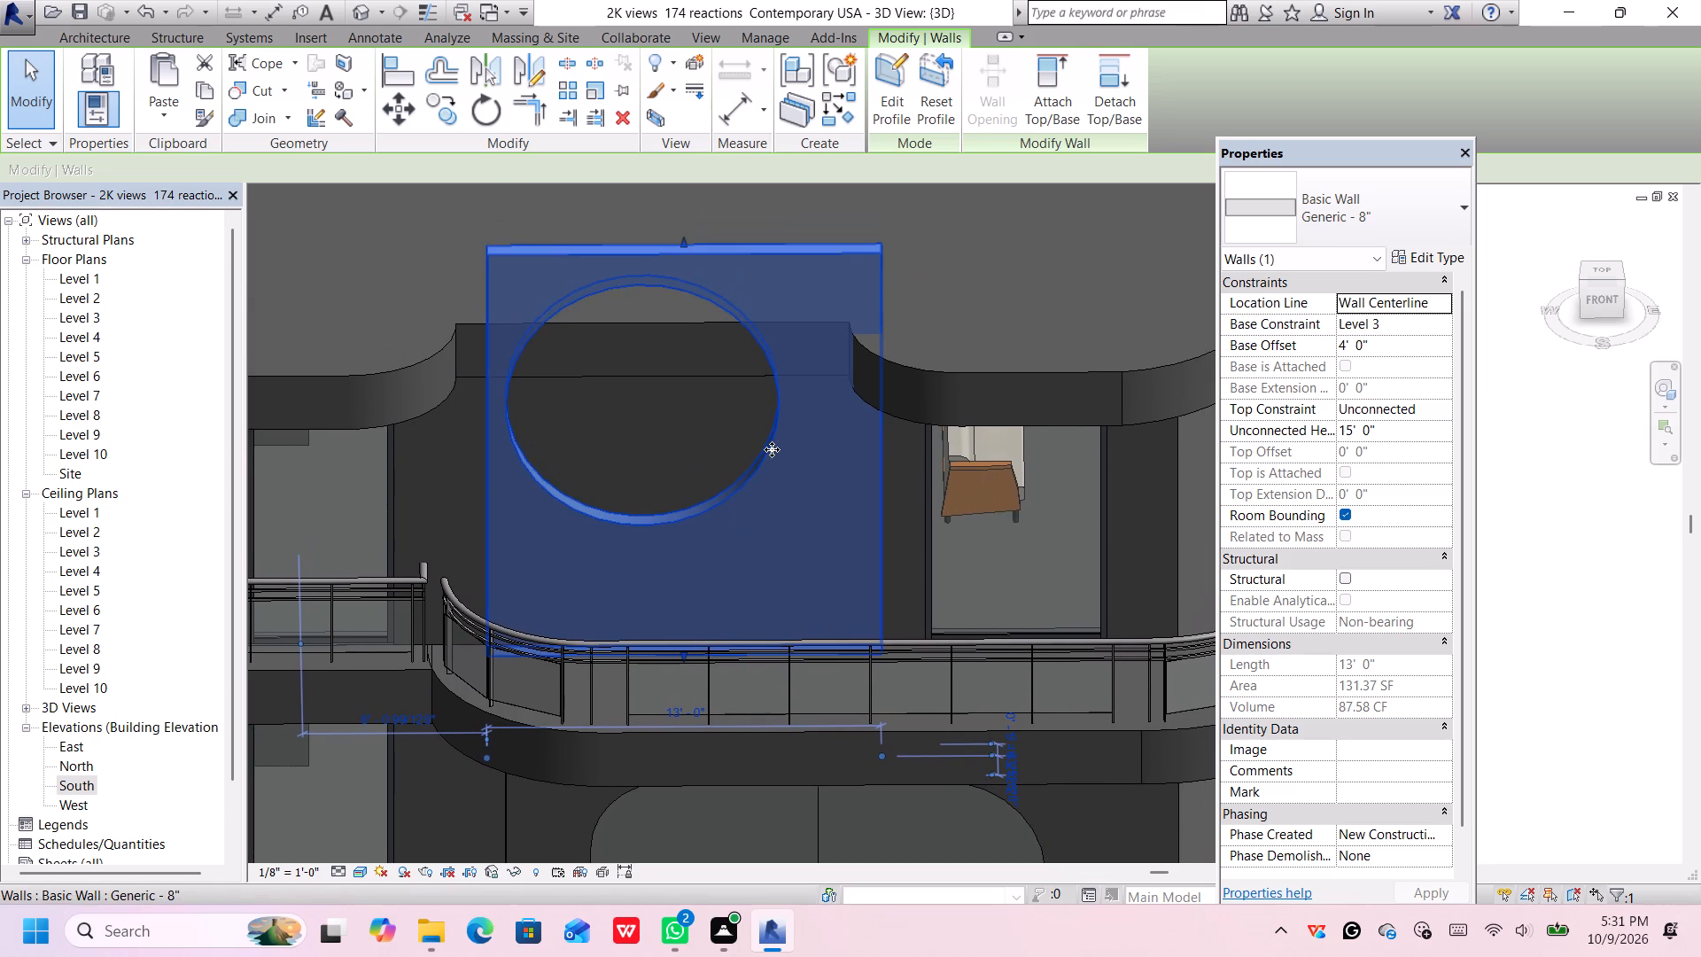
pyautogui.press('Delete')
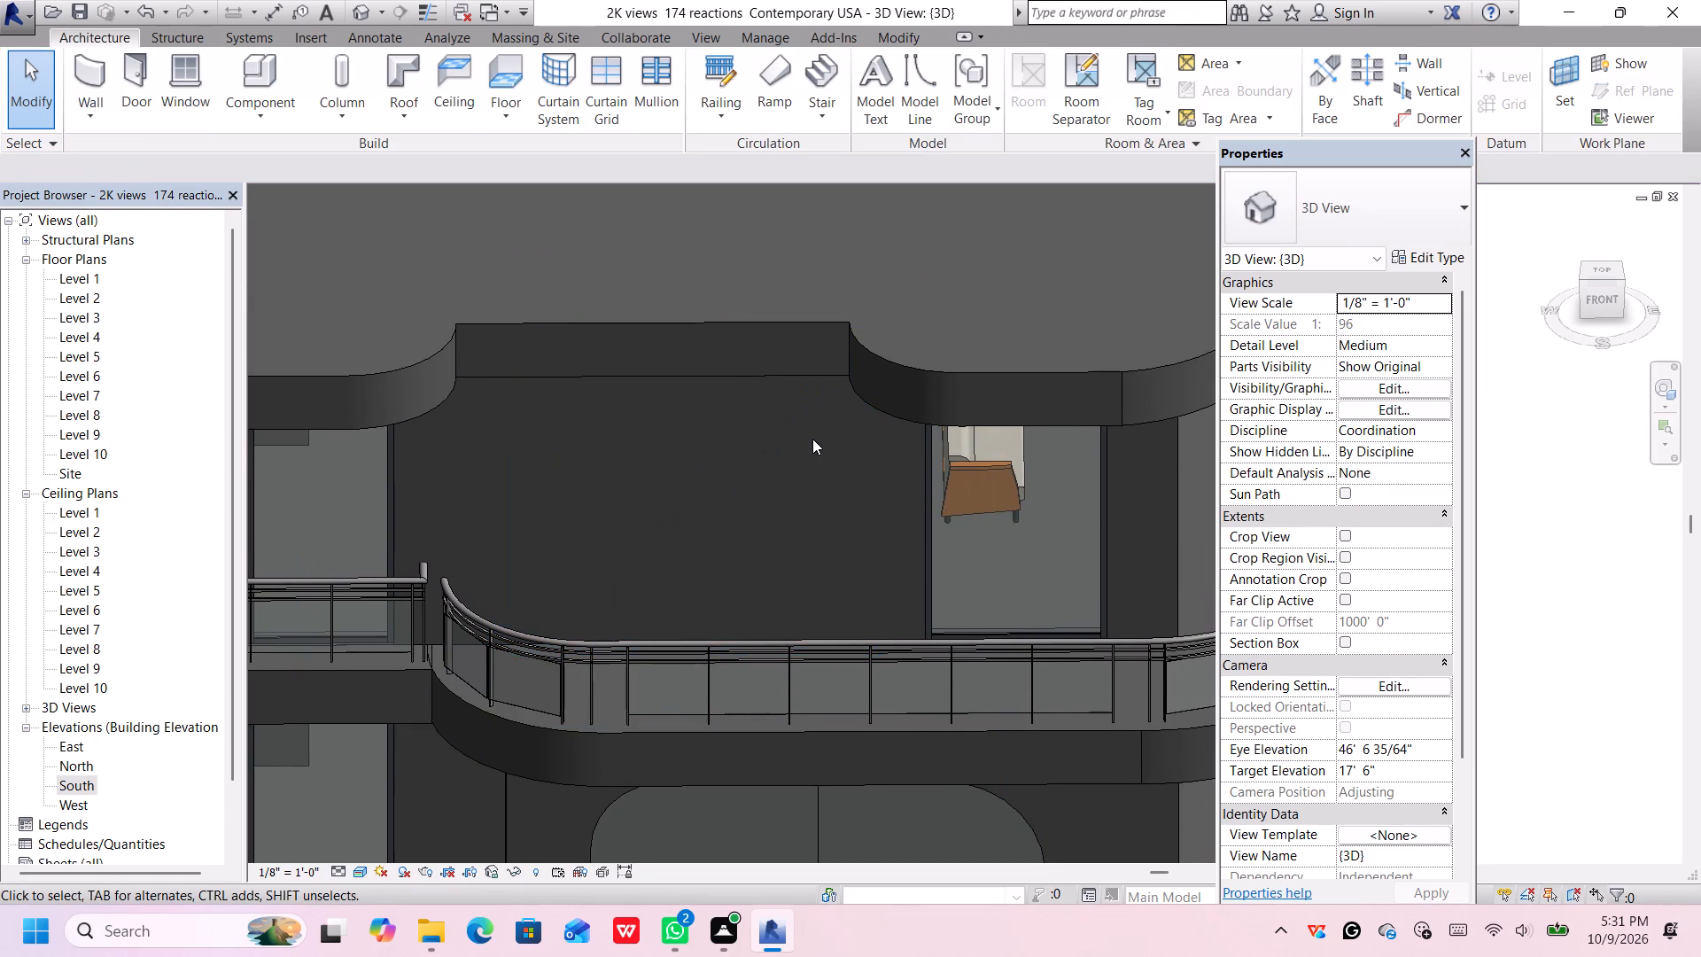
pyautogui.scroll(1, 813, 438)
pyautogui.scroll(-6, 819, 435)
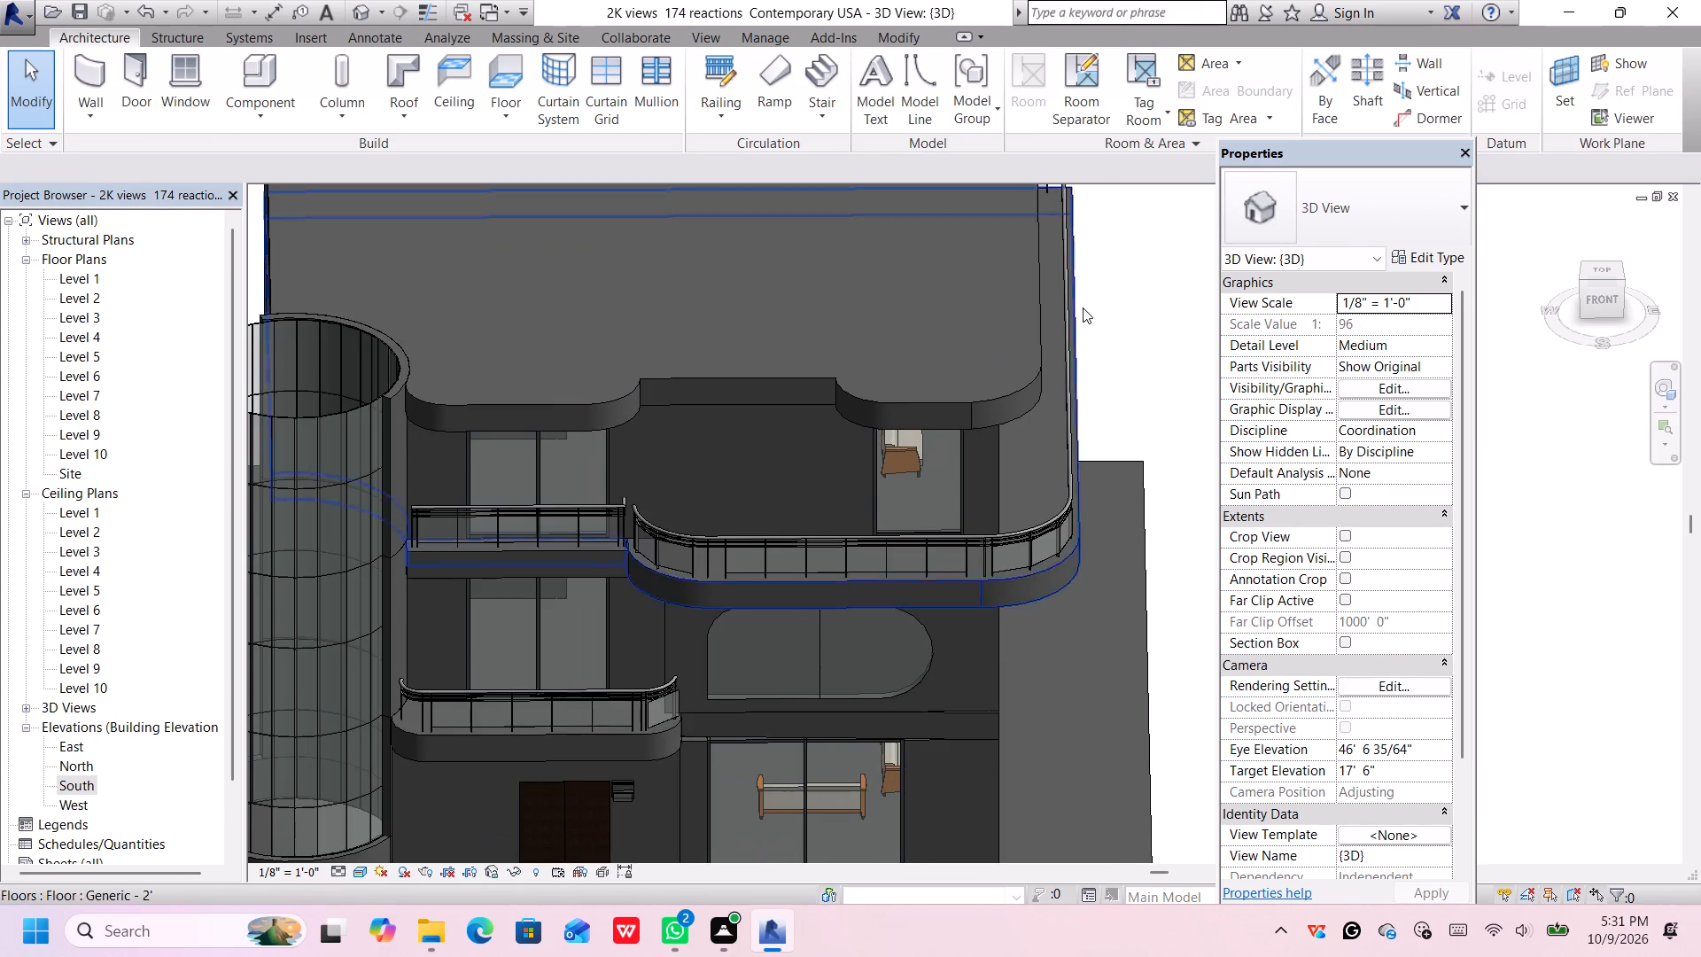
# From the top view, draw a straight Generic - 8" wall, Level 3 base, 4' 0" offset, 10' 0" high, between the top-floor recess's curved edges.
pyautogui.click(1601, 266)
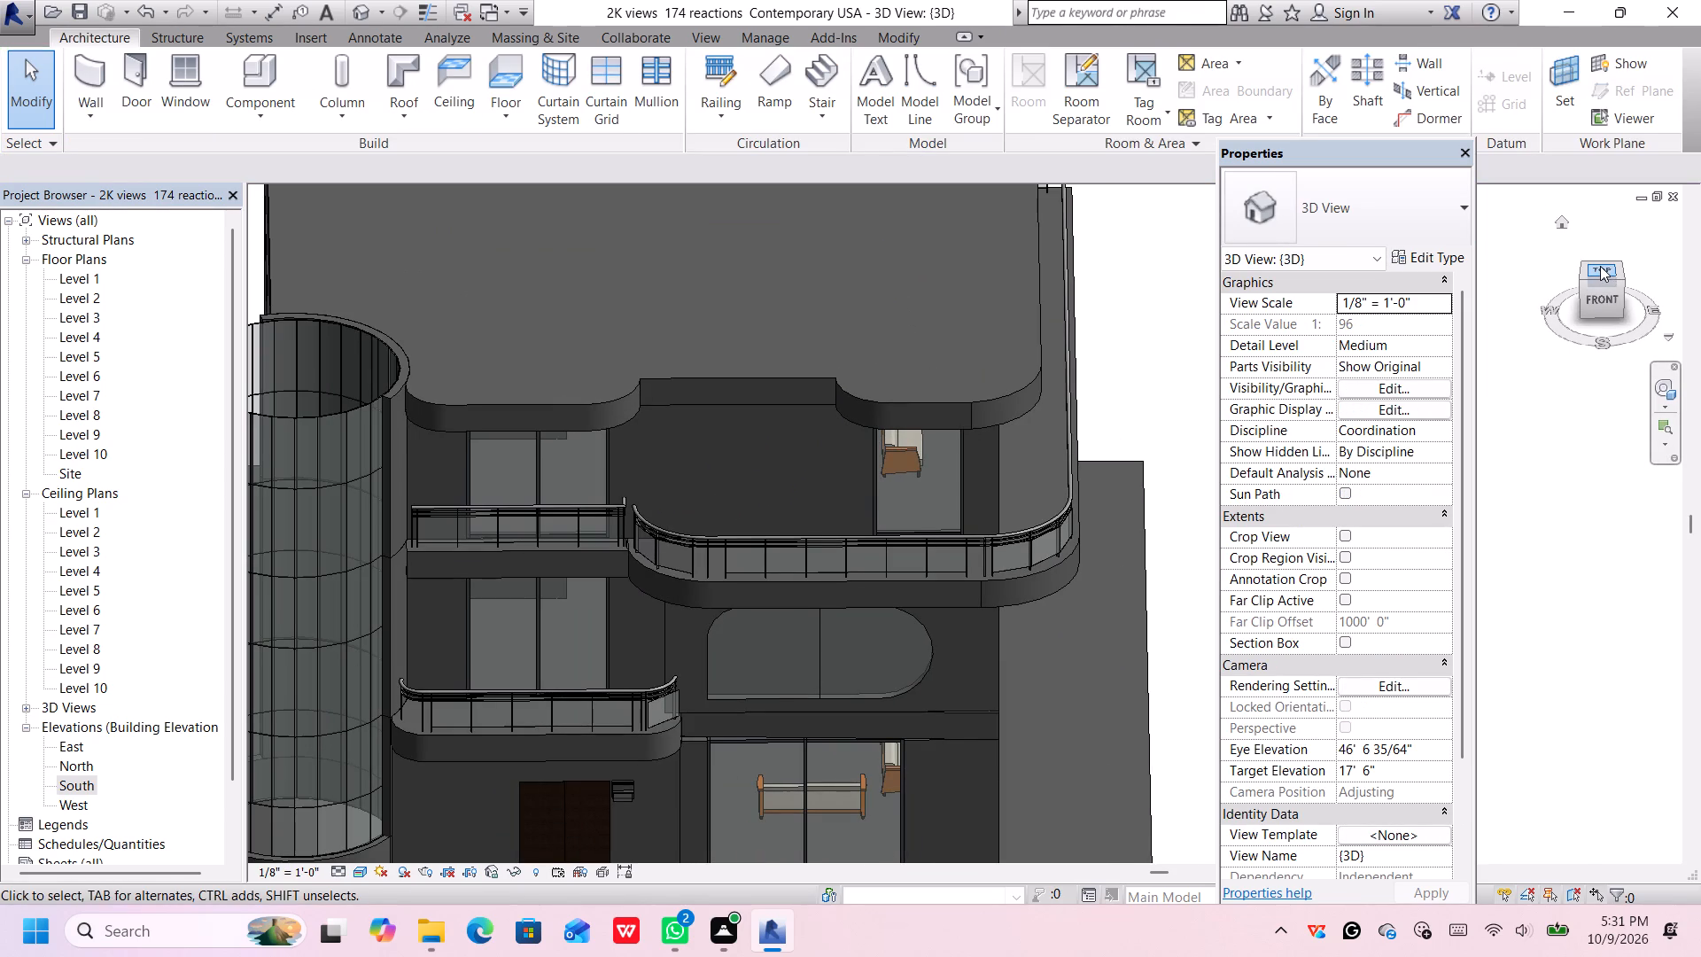
pyautogui.click(1600, 266)
pyautogui.moveTo(1102, 530); pyautogui.dragTo(794, 401, button='middle')
pyautogui.scroll(1, 796, 401)
pyautogui.scroll(2, 708, 556)
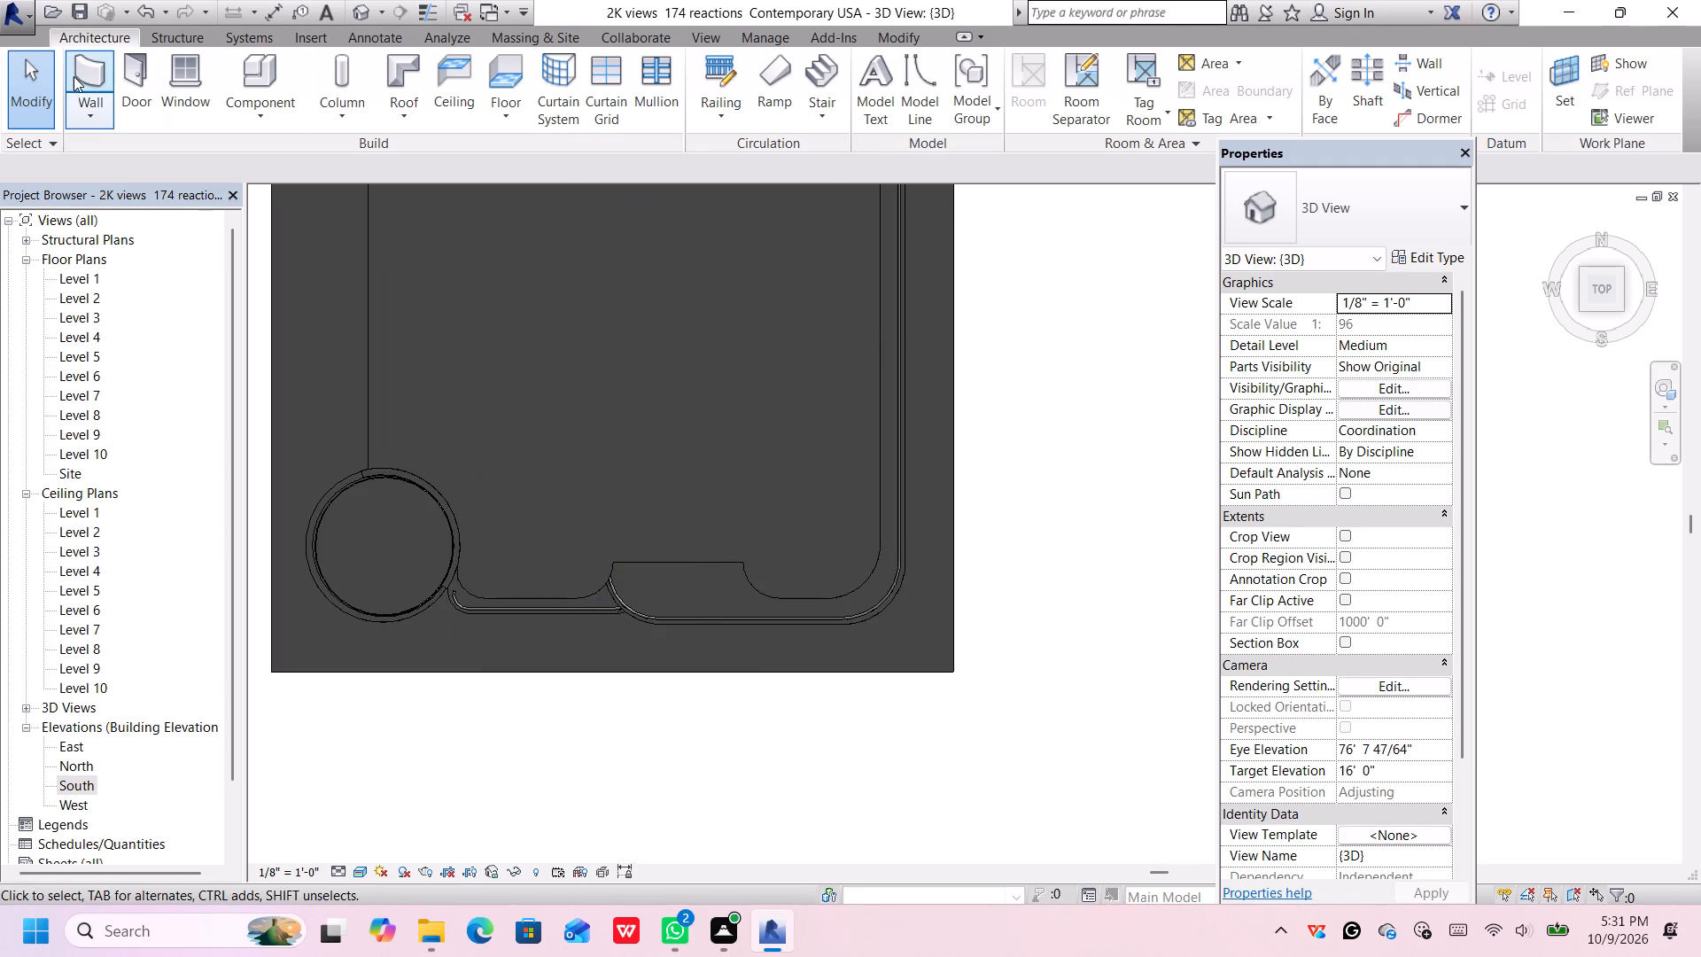
pyautogui.click(70, 67)
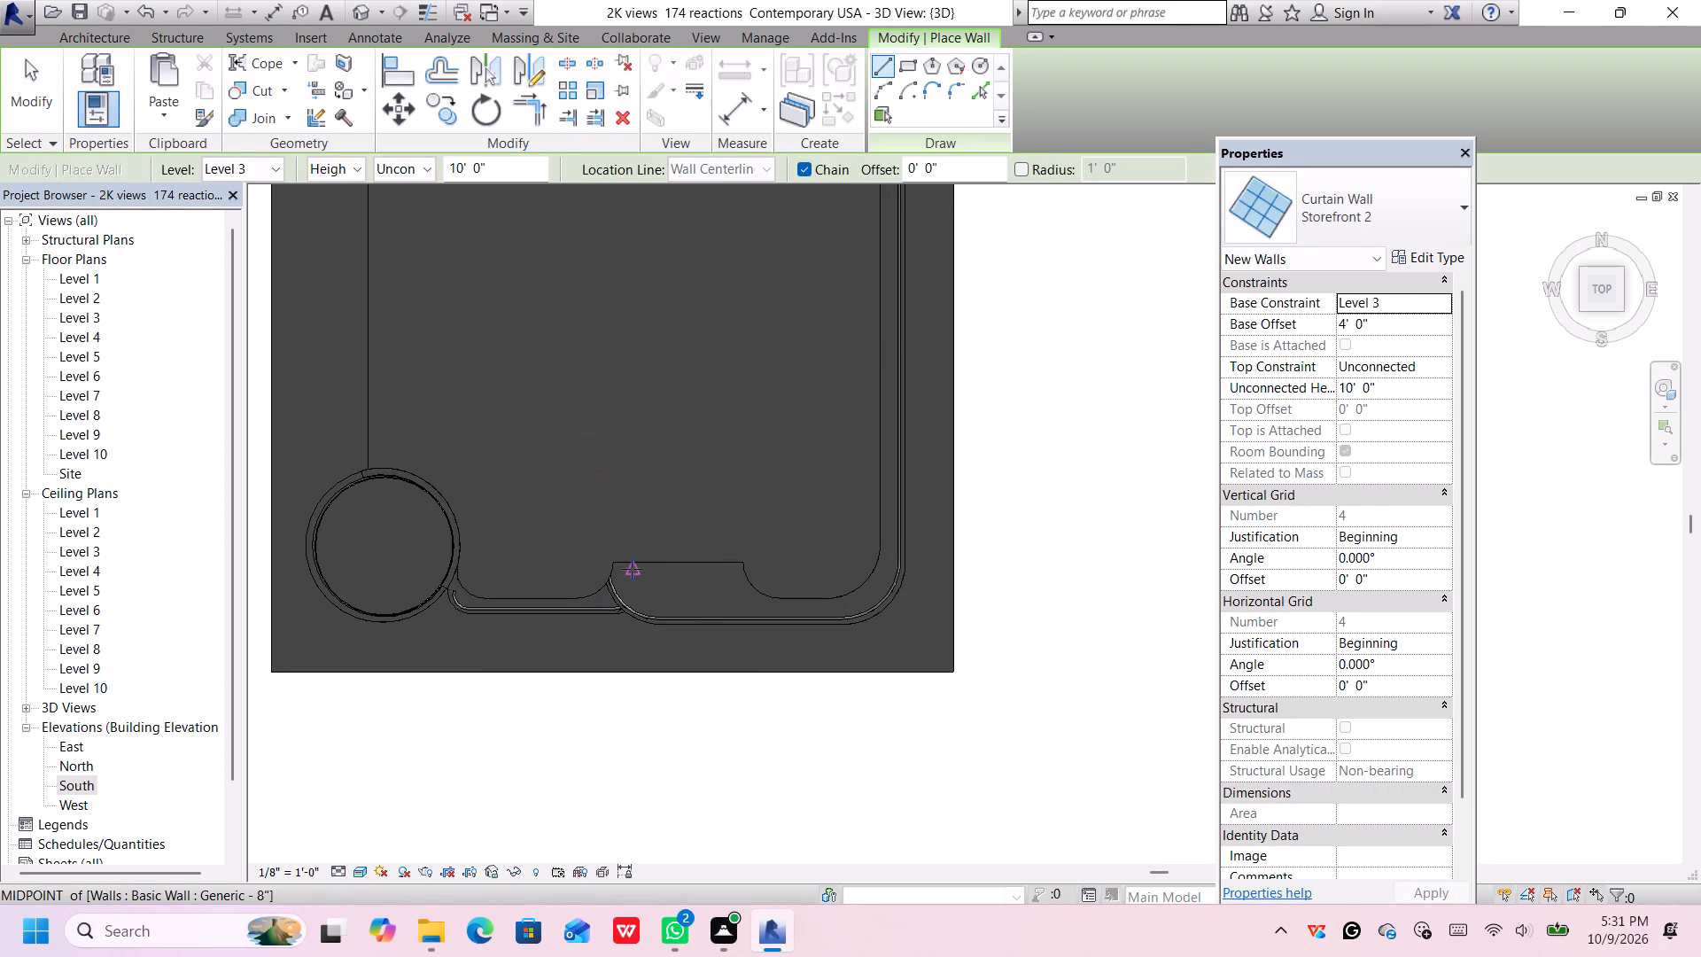
pyautogui.scroll(1, 632, 569)
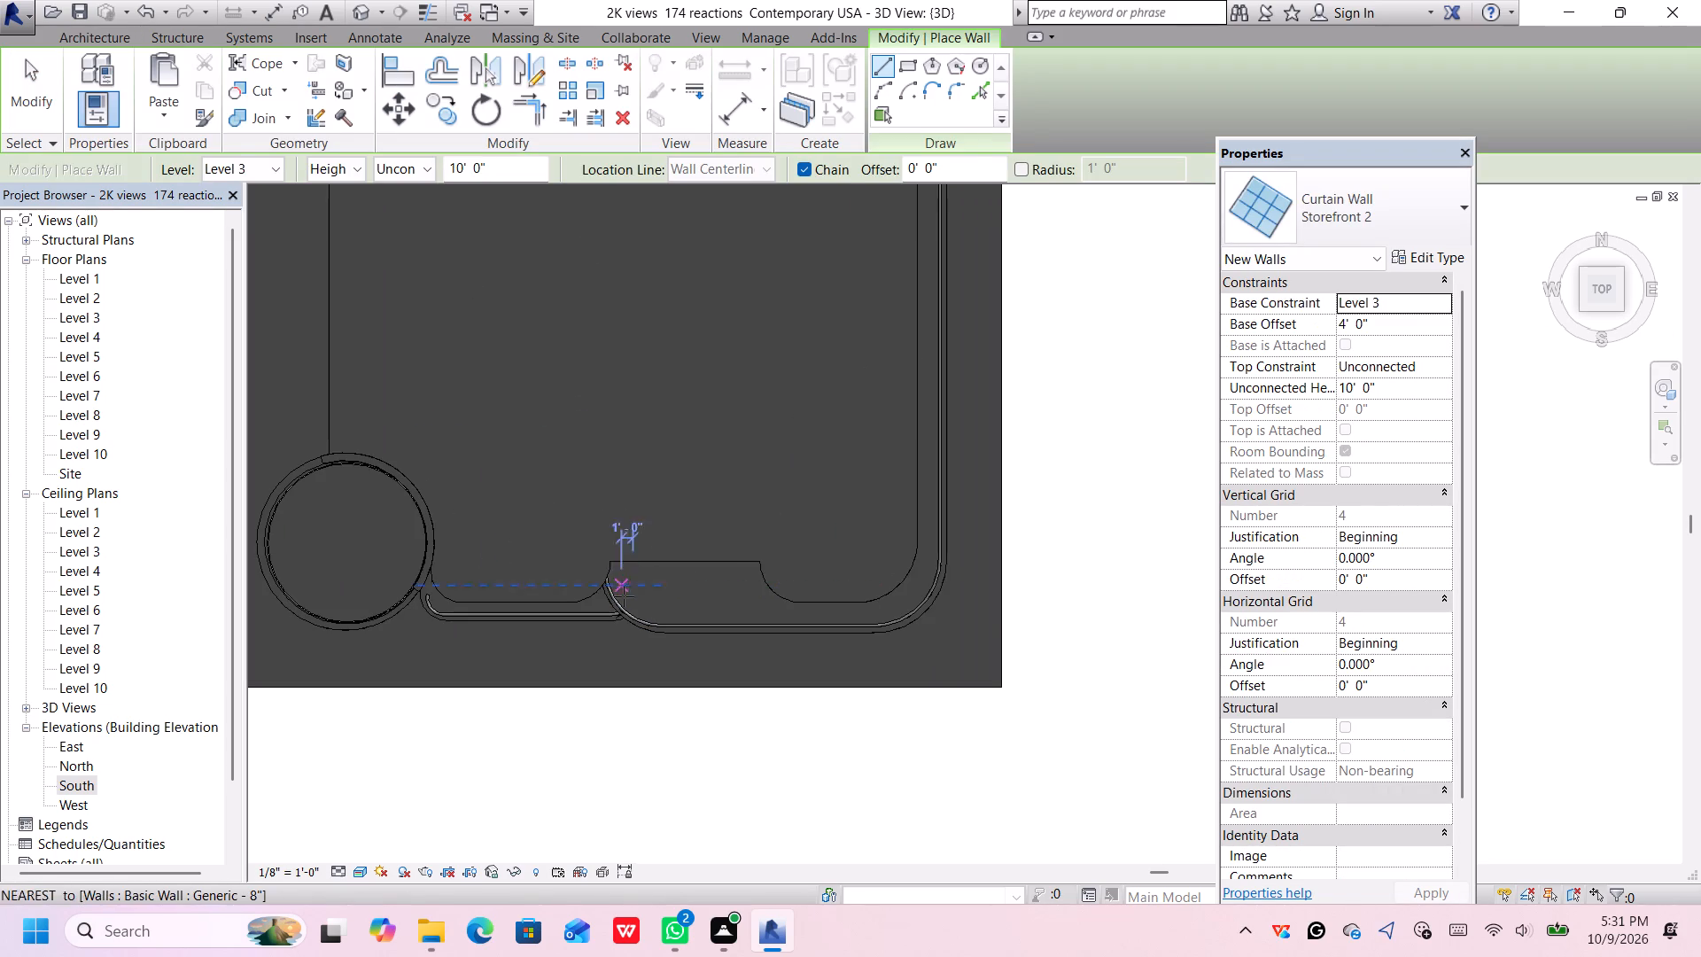
pyautogui.scroll(3, 620, 582)
pyautogui.click(991, 127)
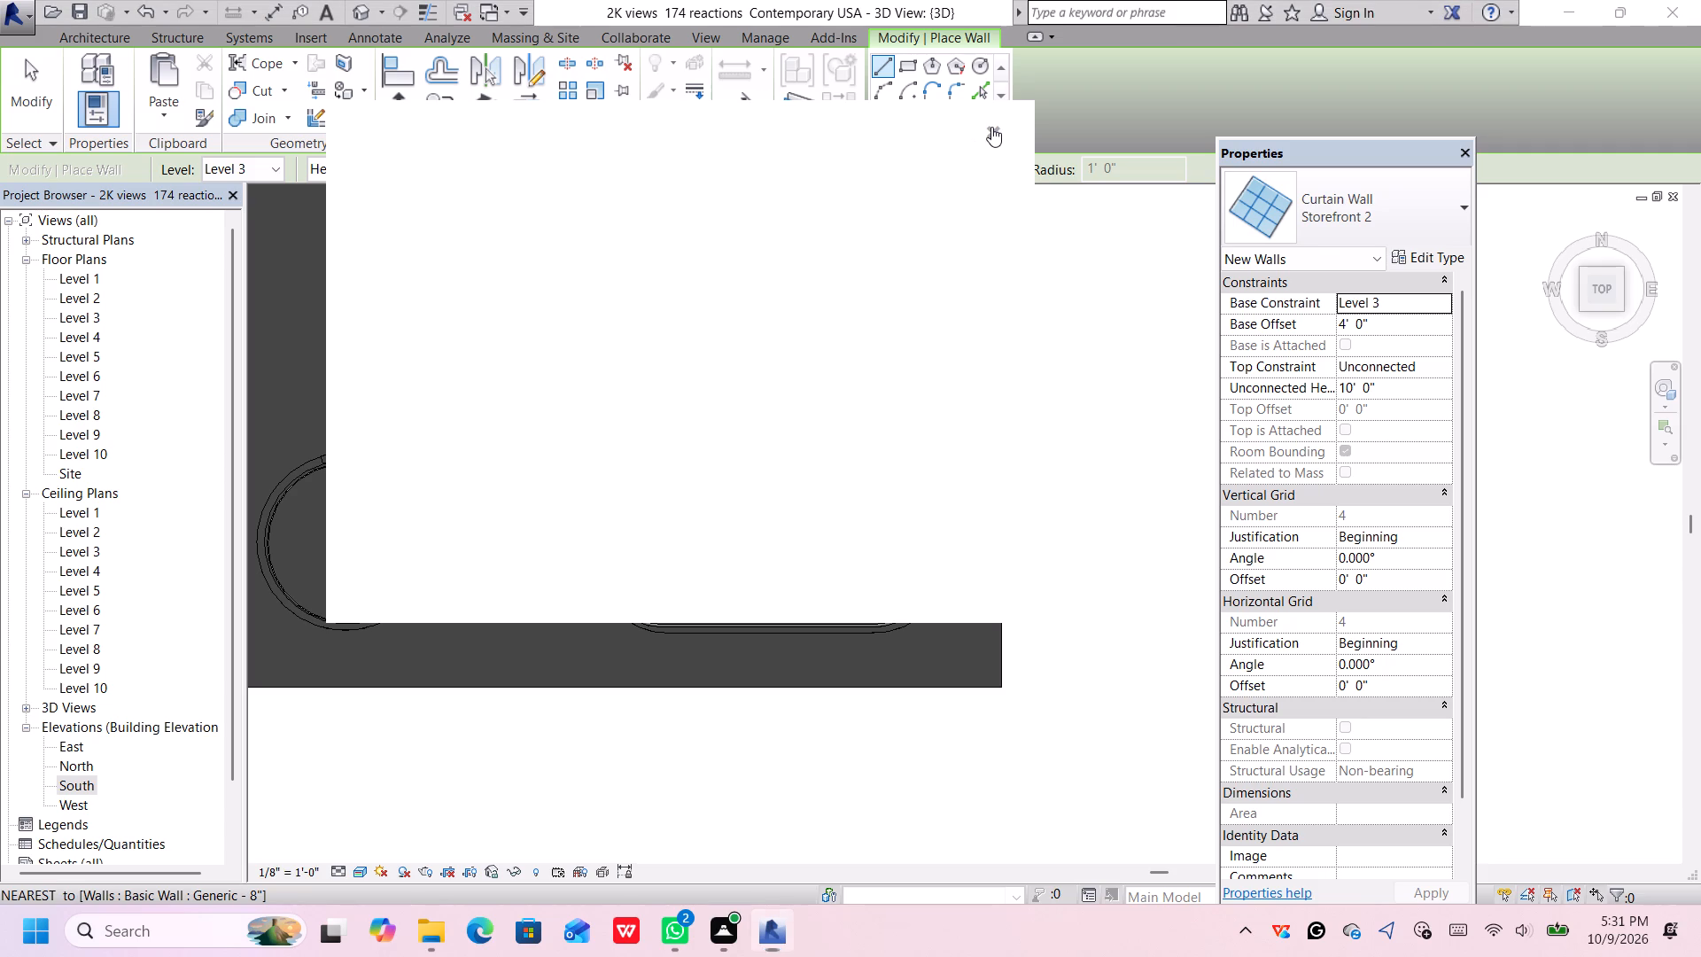
pyautogui.click(1368, 212)
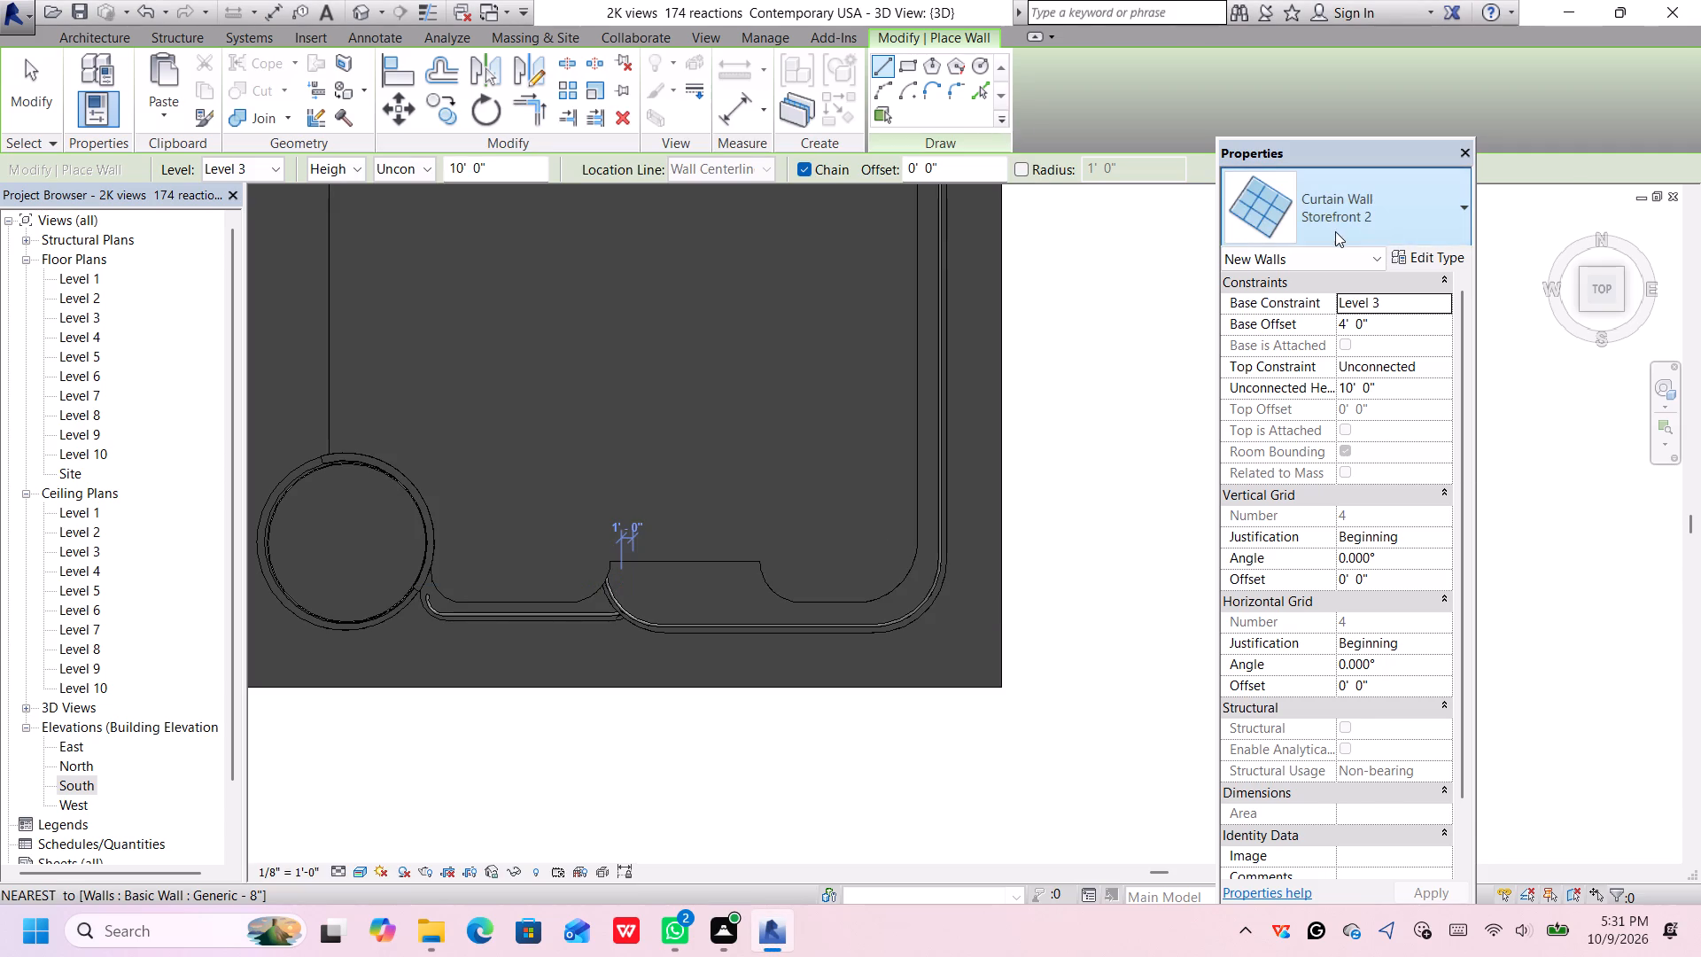
pyautogui.scroll(16, 1278, 362)
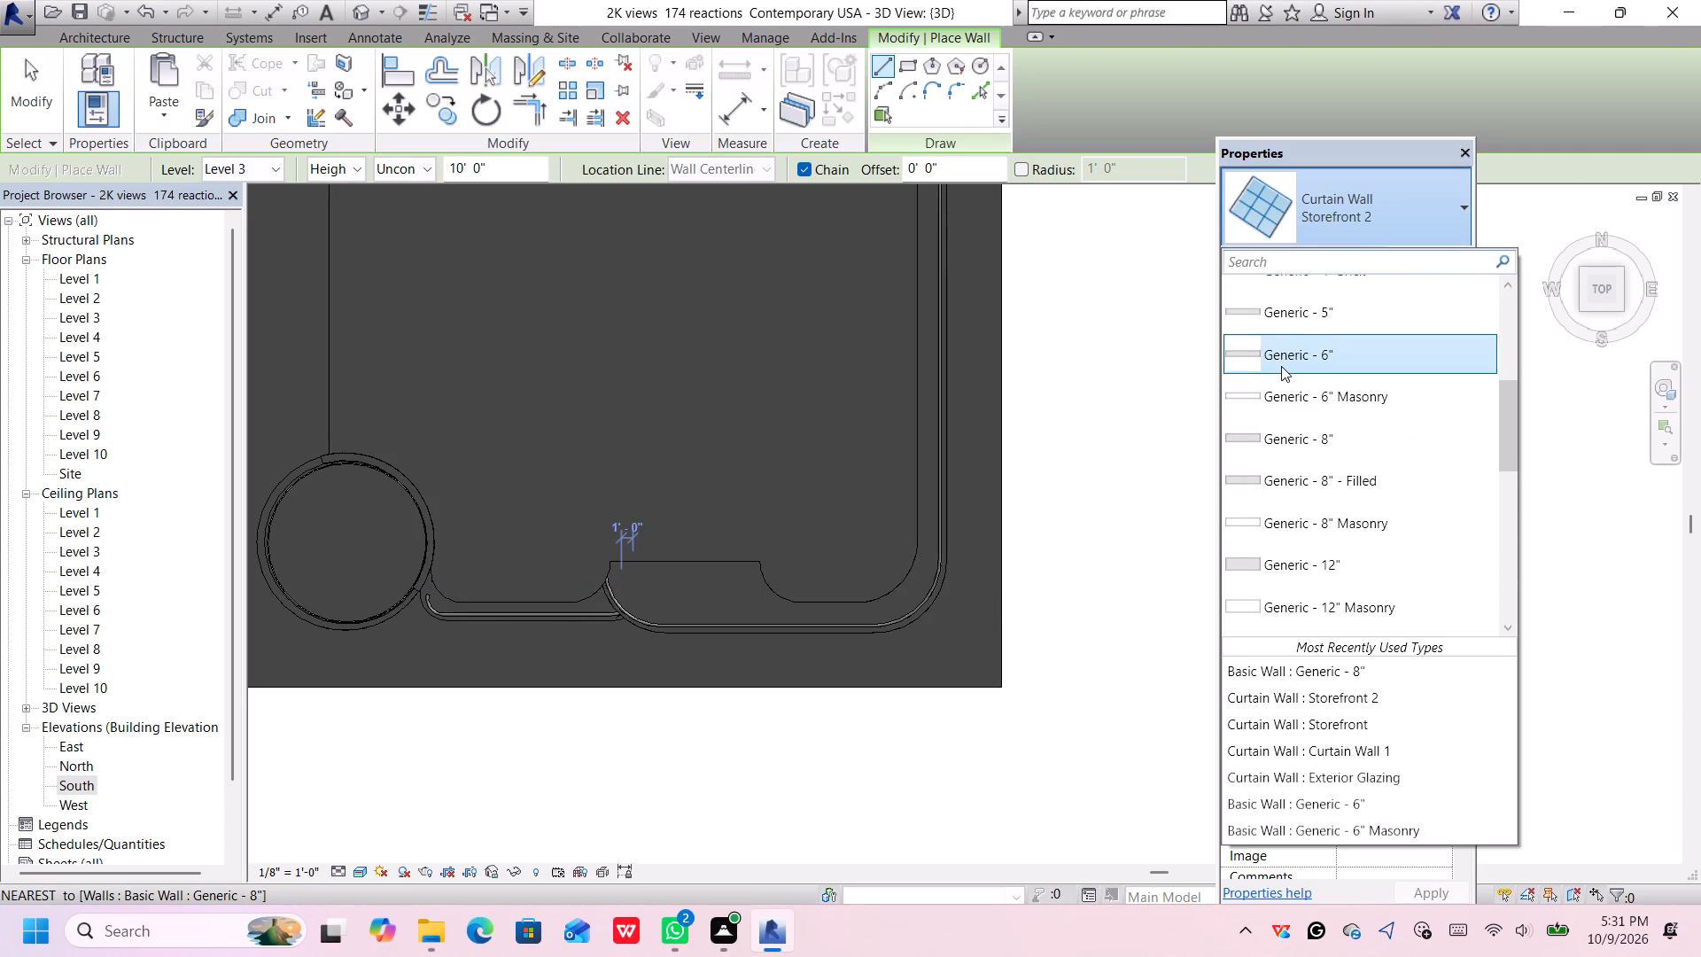
pyautogui.click(1301, 432)
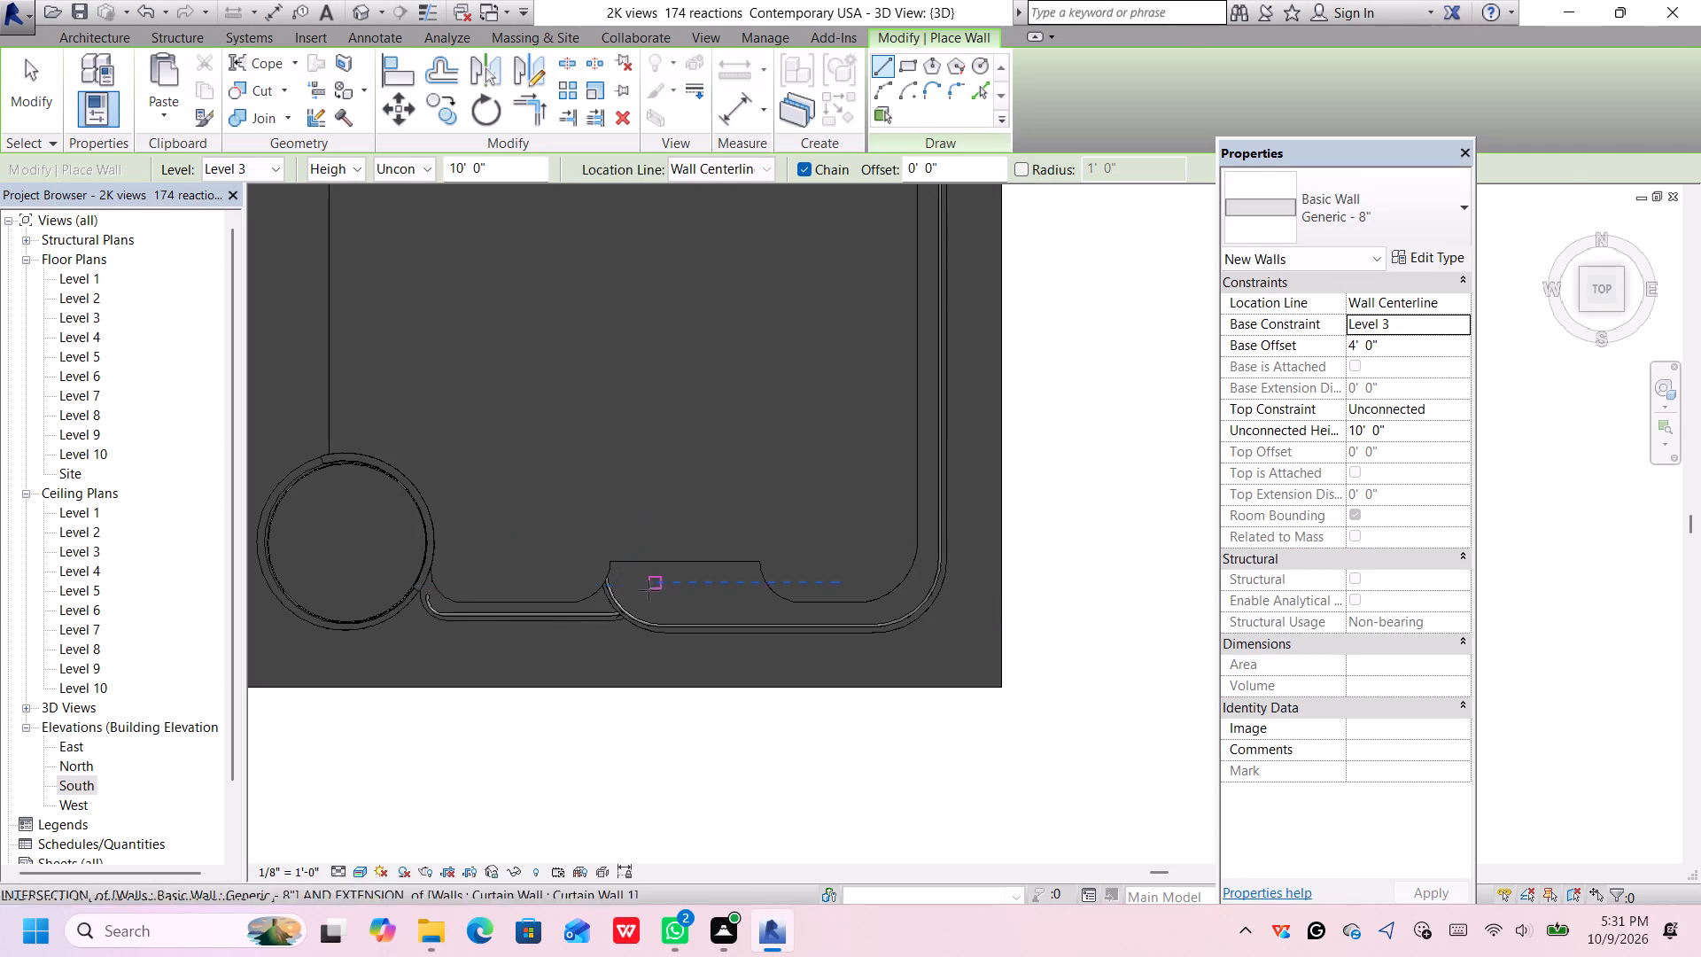
pyautogui.scroll(8, 649, 590)
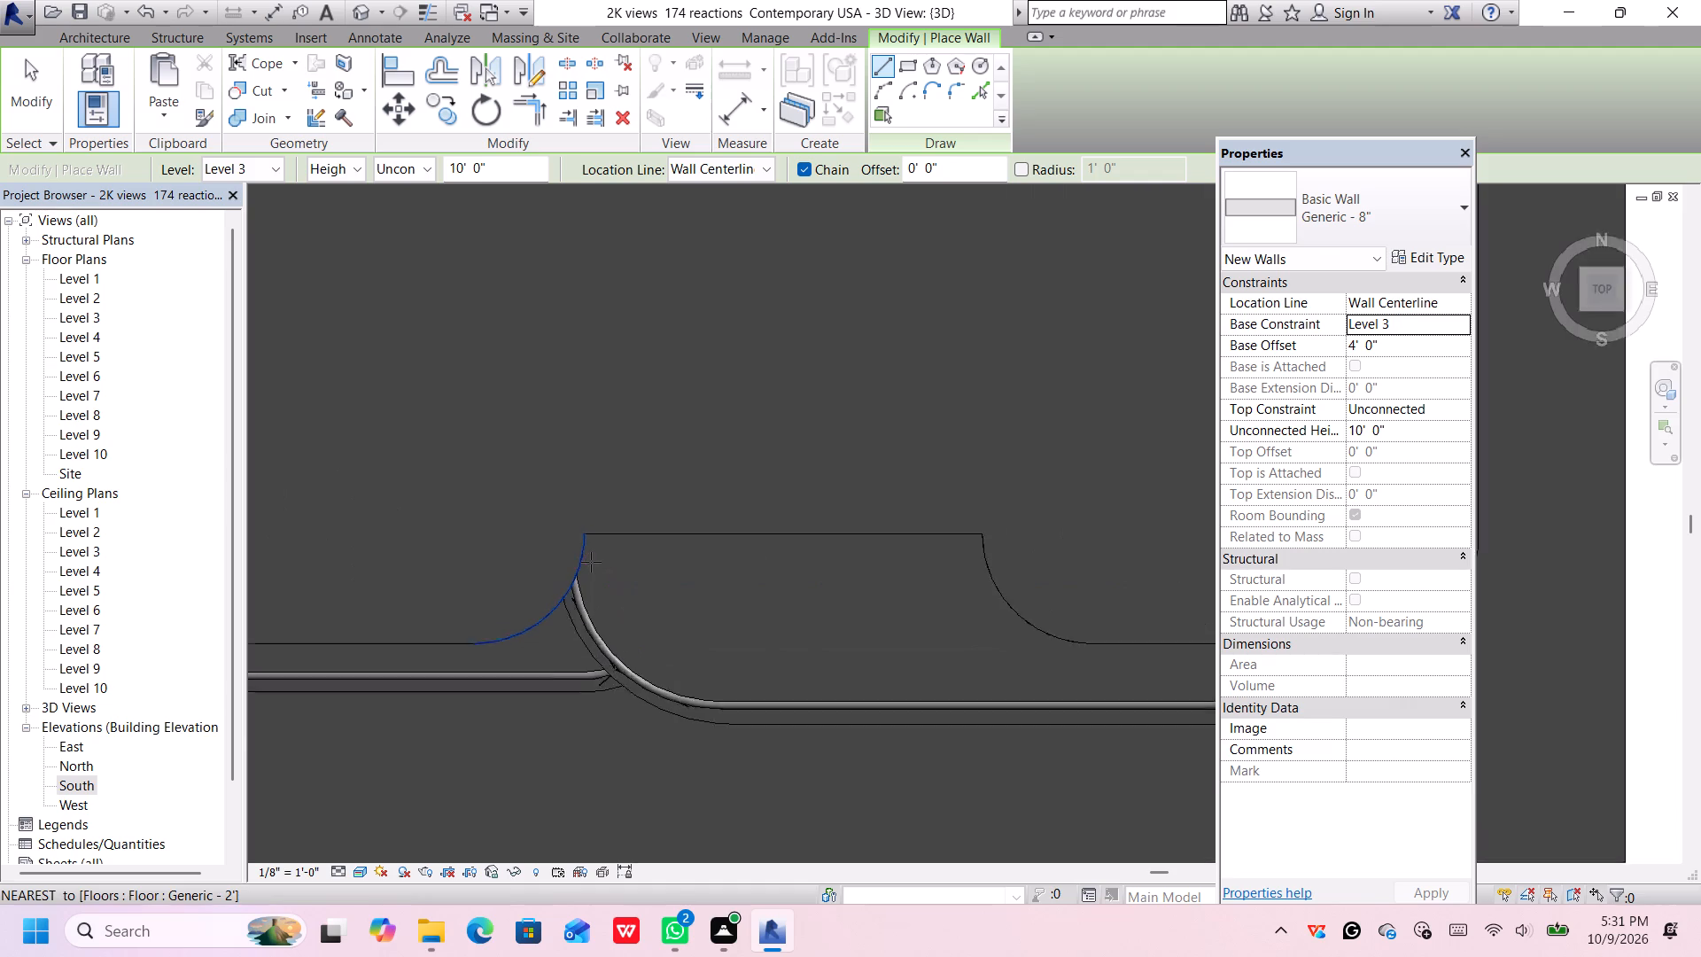
pyautogui.scroll(2, 591, 562)
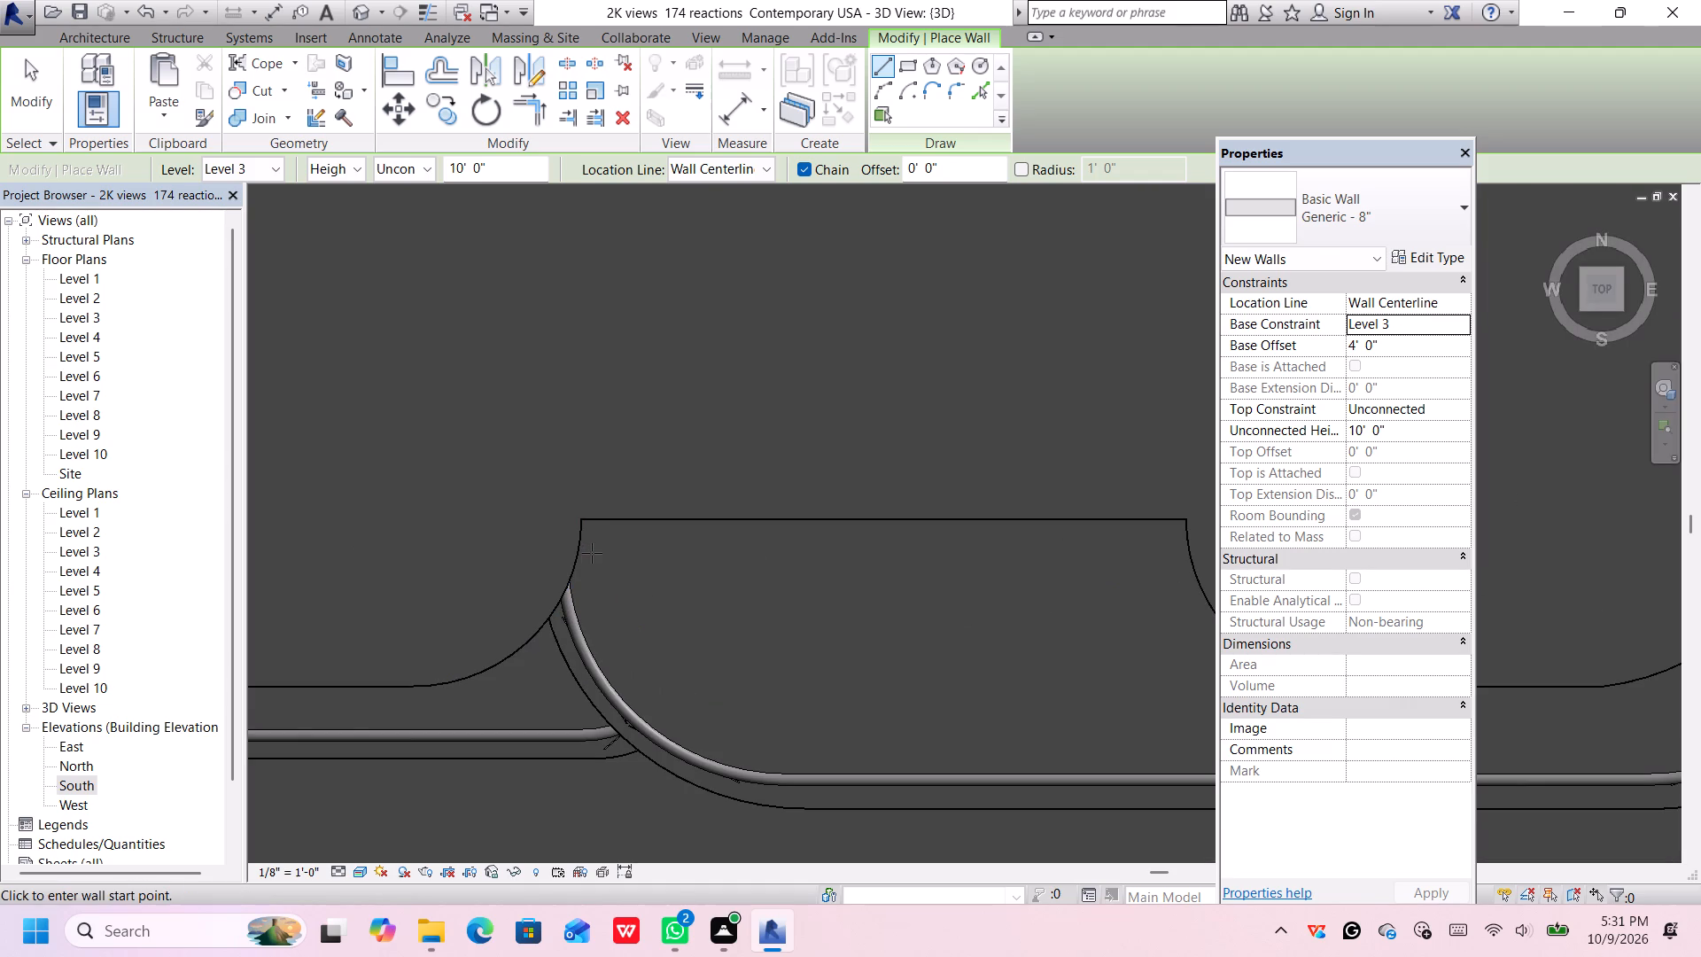
pyautogui.click(588, 549)
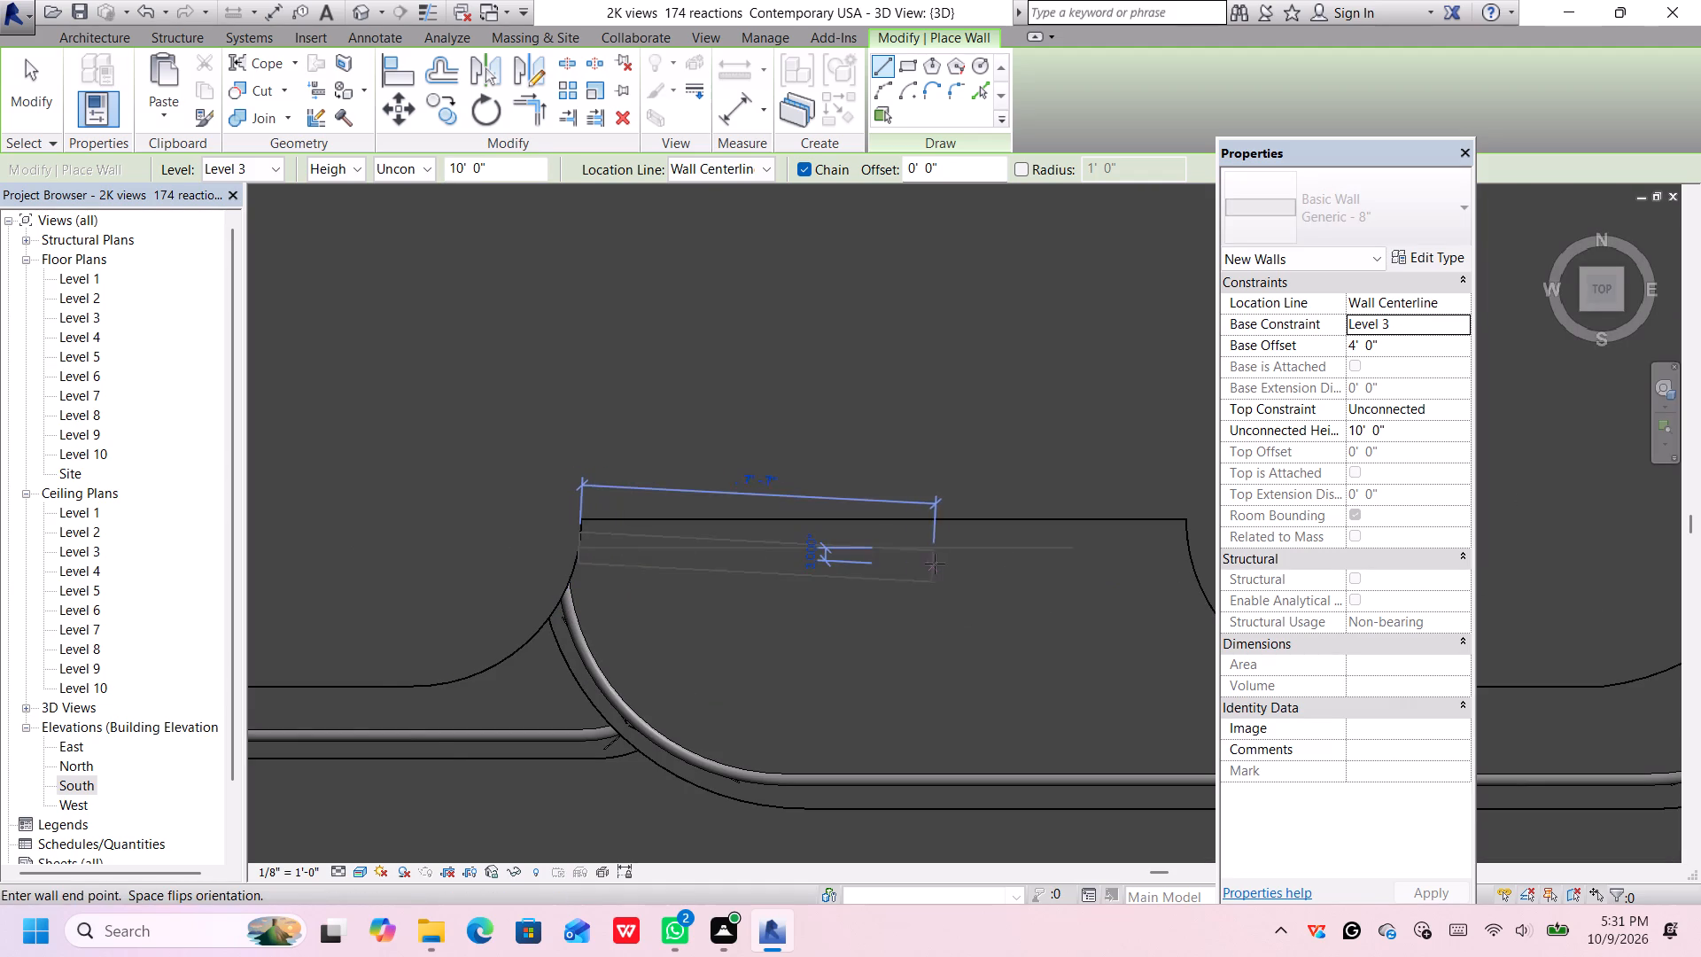
pyautogui.scroll(-1, 1161, 567)
pyautogui.scroll(1, 1157, 567)
pyautogui.moveTo(1147, 561); pyautogui.dragTo(955, 522, button='middle')
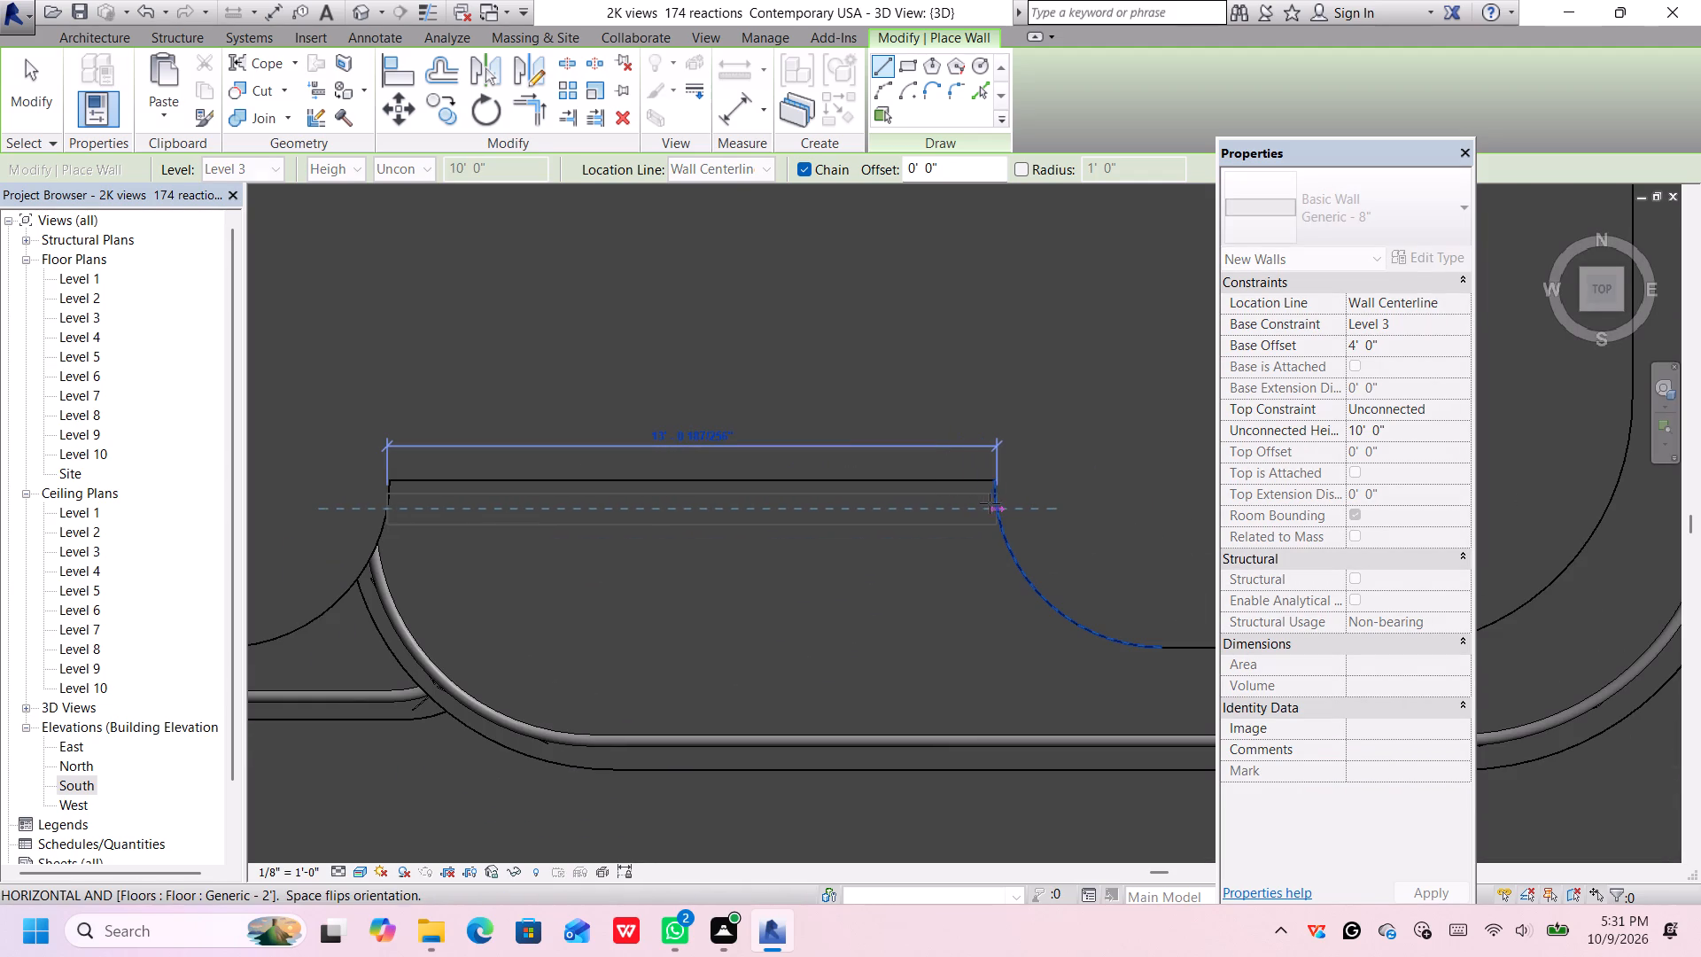
pyautogui.click(990, 505)
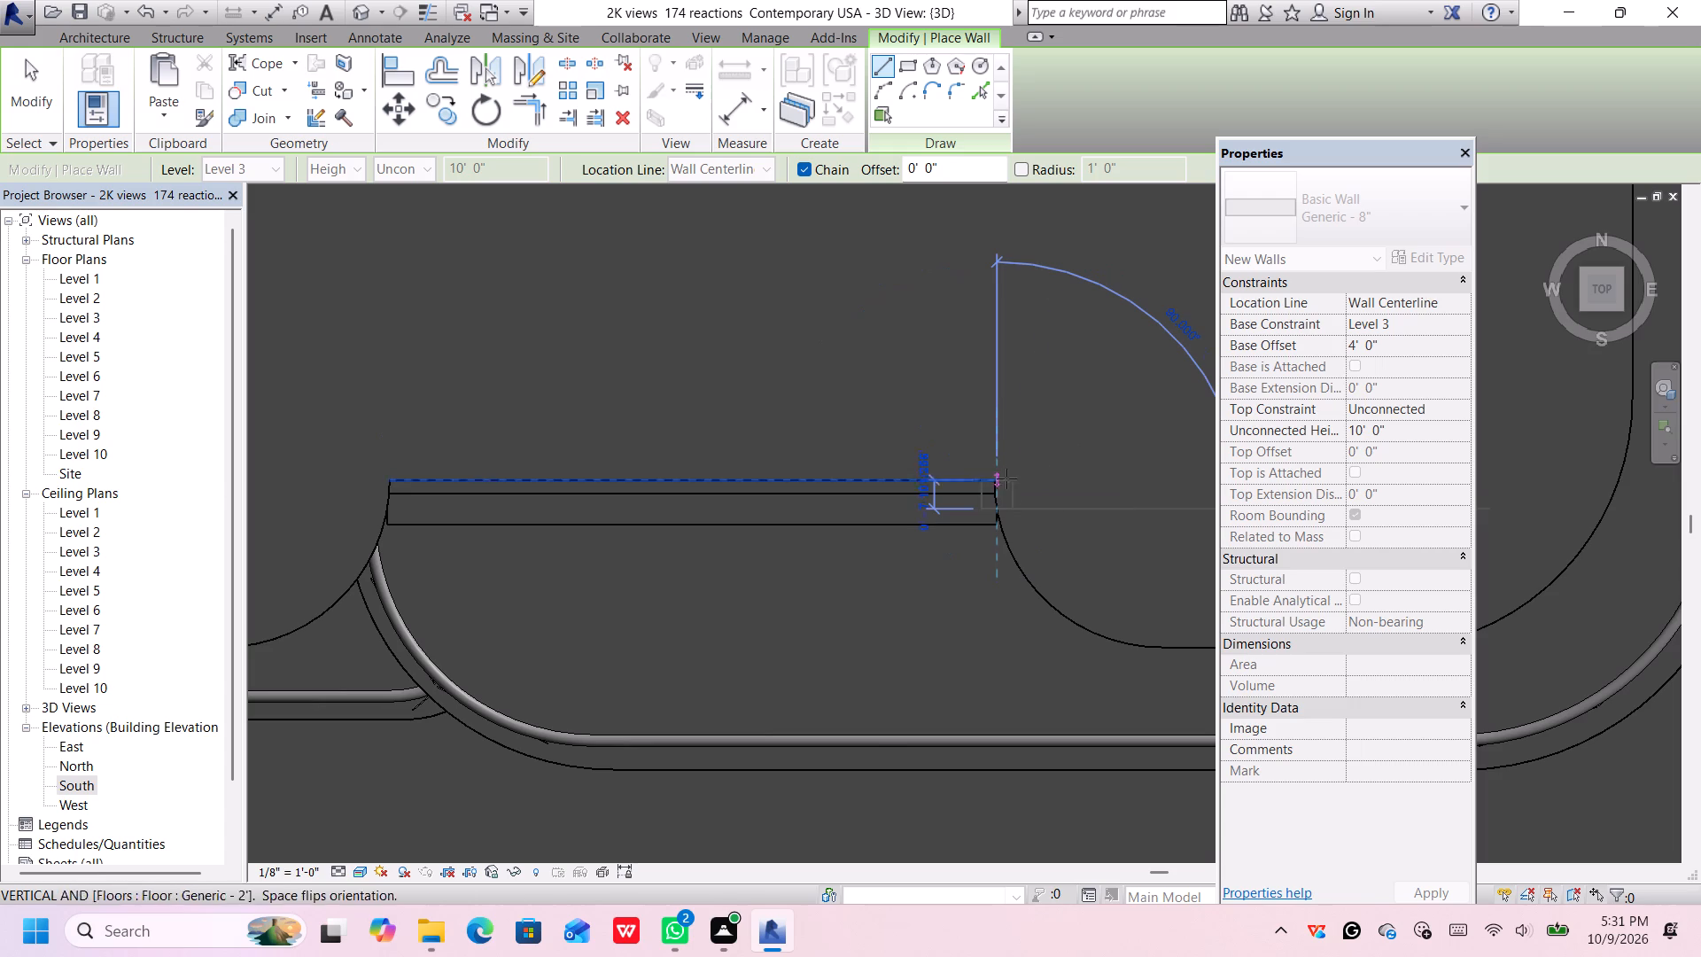
pyautogui.press('Escape')
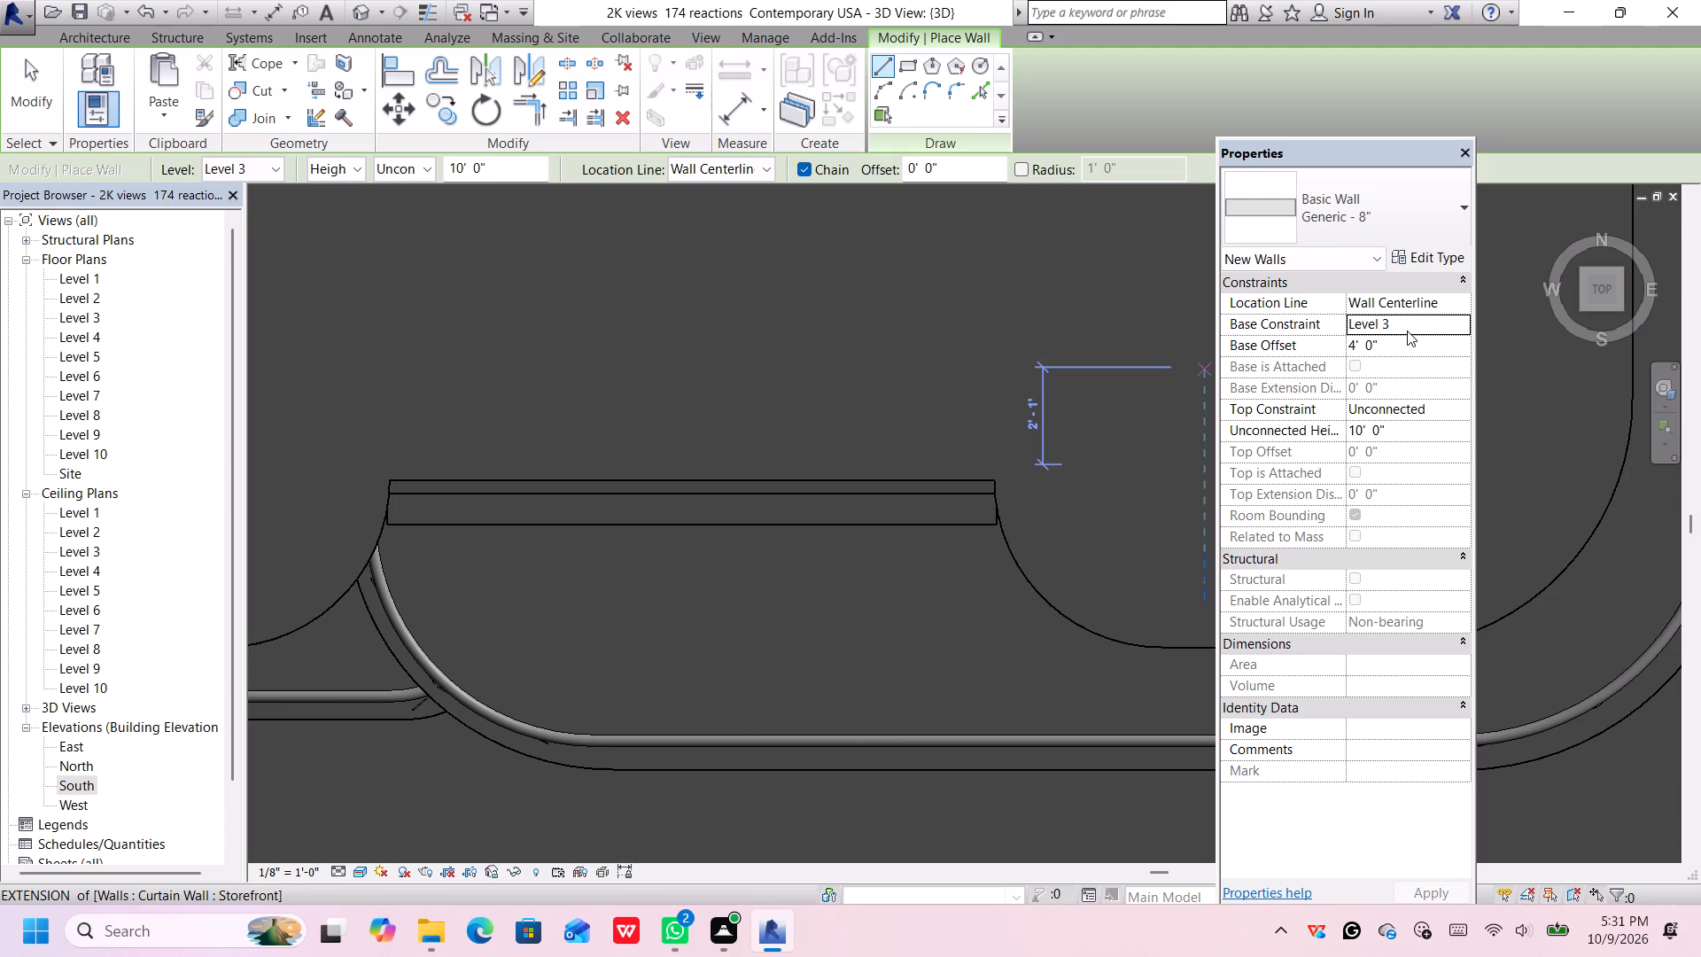
# Set the unconnected height for new Generic - 8" walls to 15' and end the wall command in the isometric view.
pyautogui.click(1409, 426)
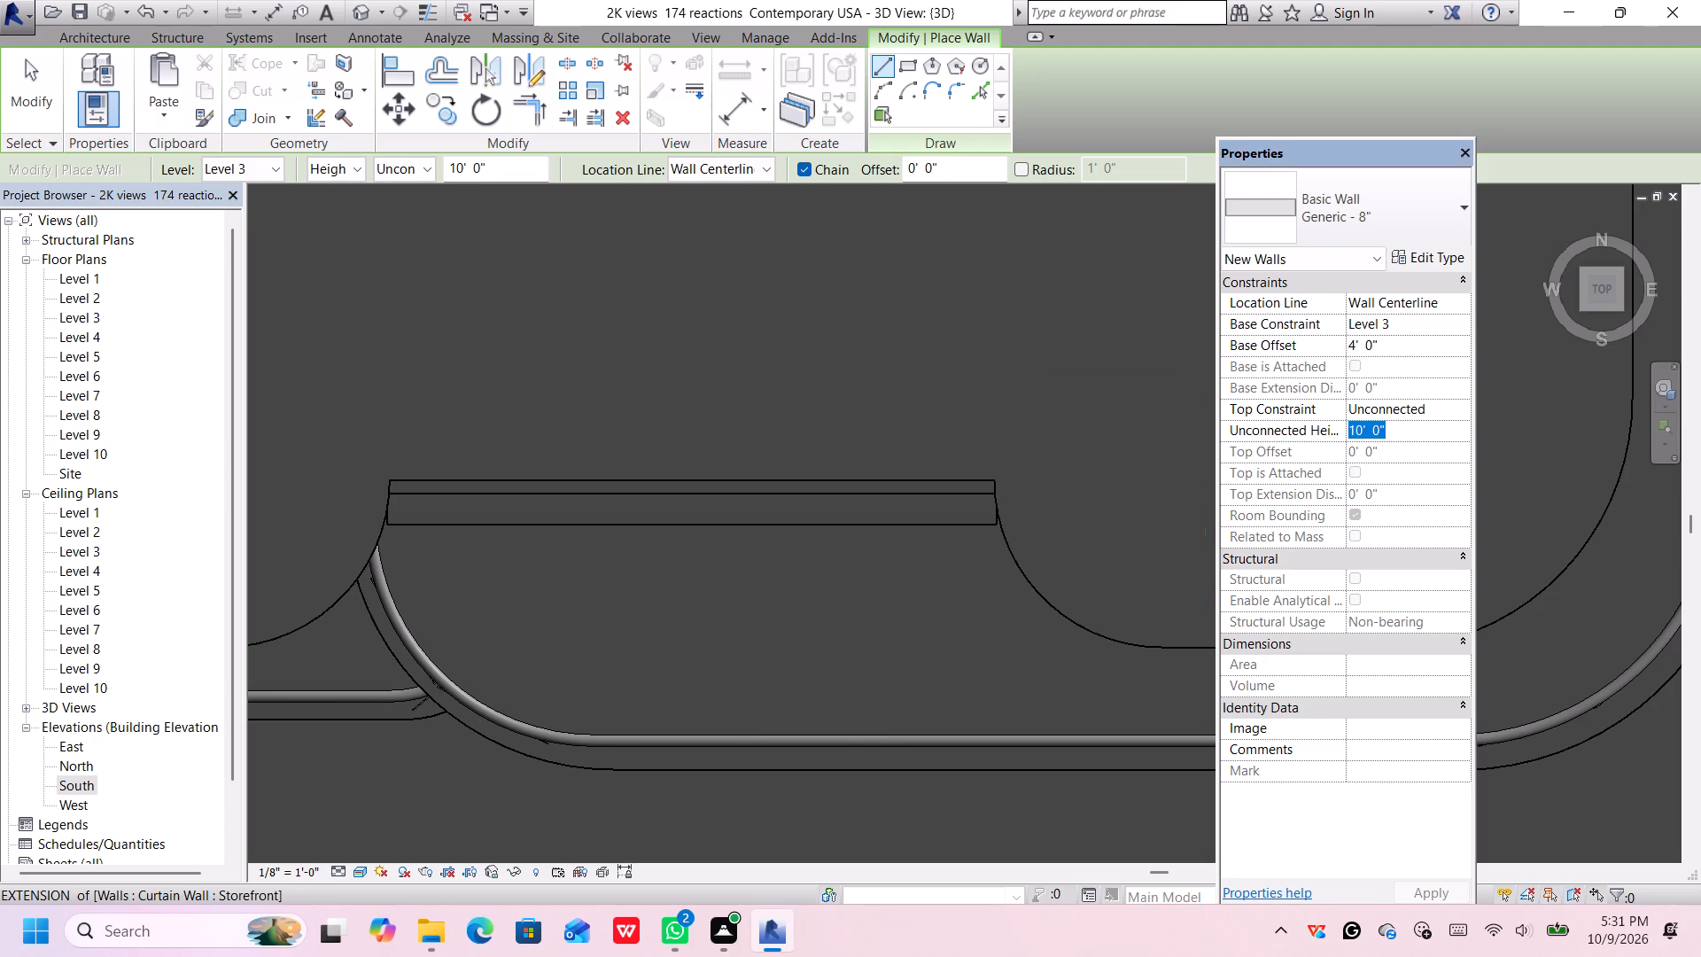
pyautogui.press('BackSpace')
pyautogui.write("15'")
pyautogui.press('Return')
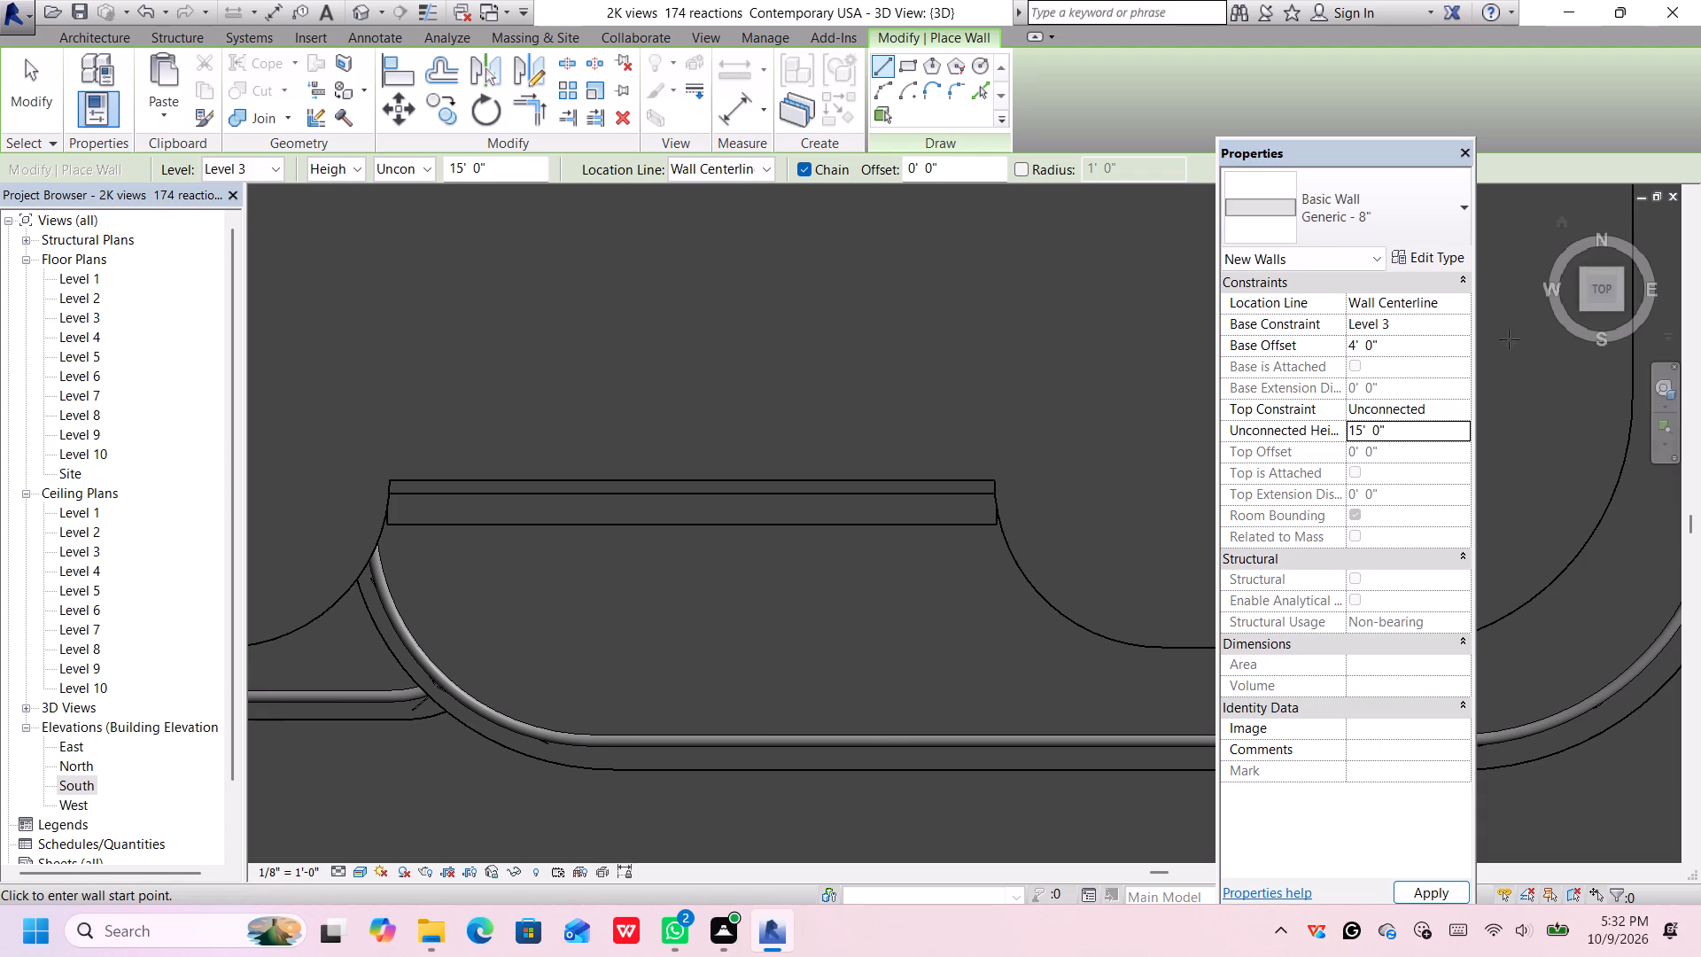
pyautogui.click(1585, 309)
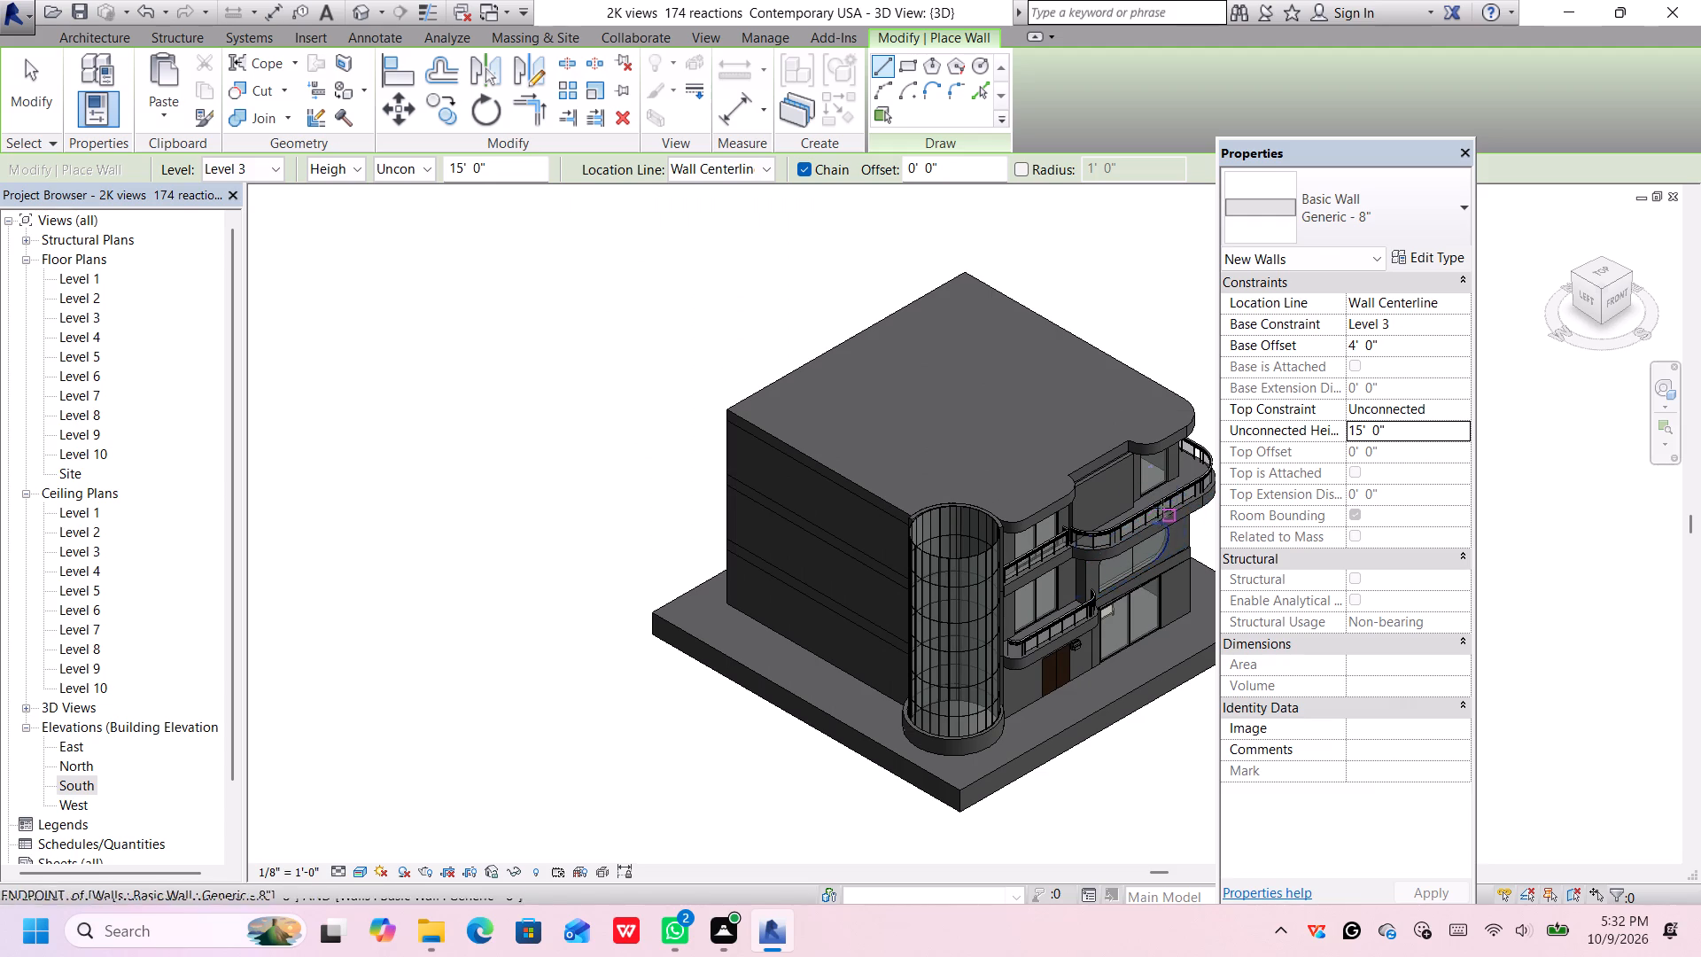
pyautogui.moveTo(1129, 481); pyautogui.dragTo(895, 514, button='middle')
pyautogui.scroll(6, 884, 520)
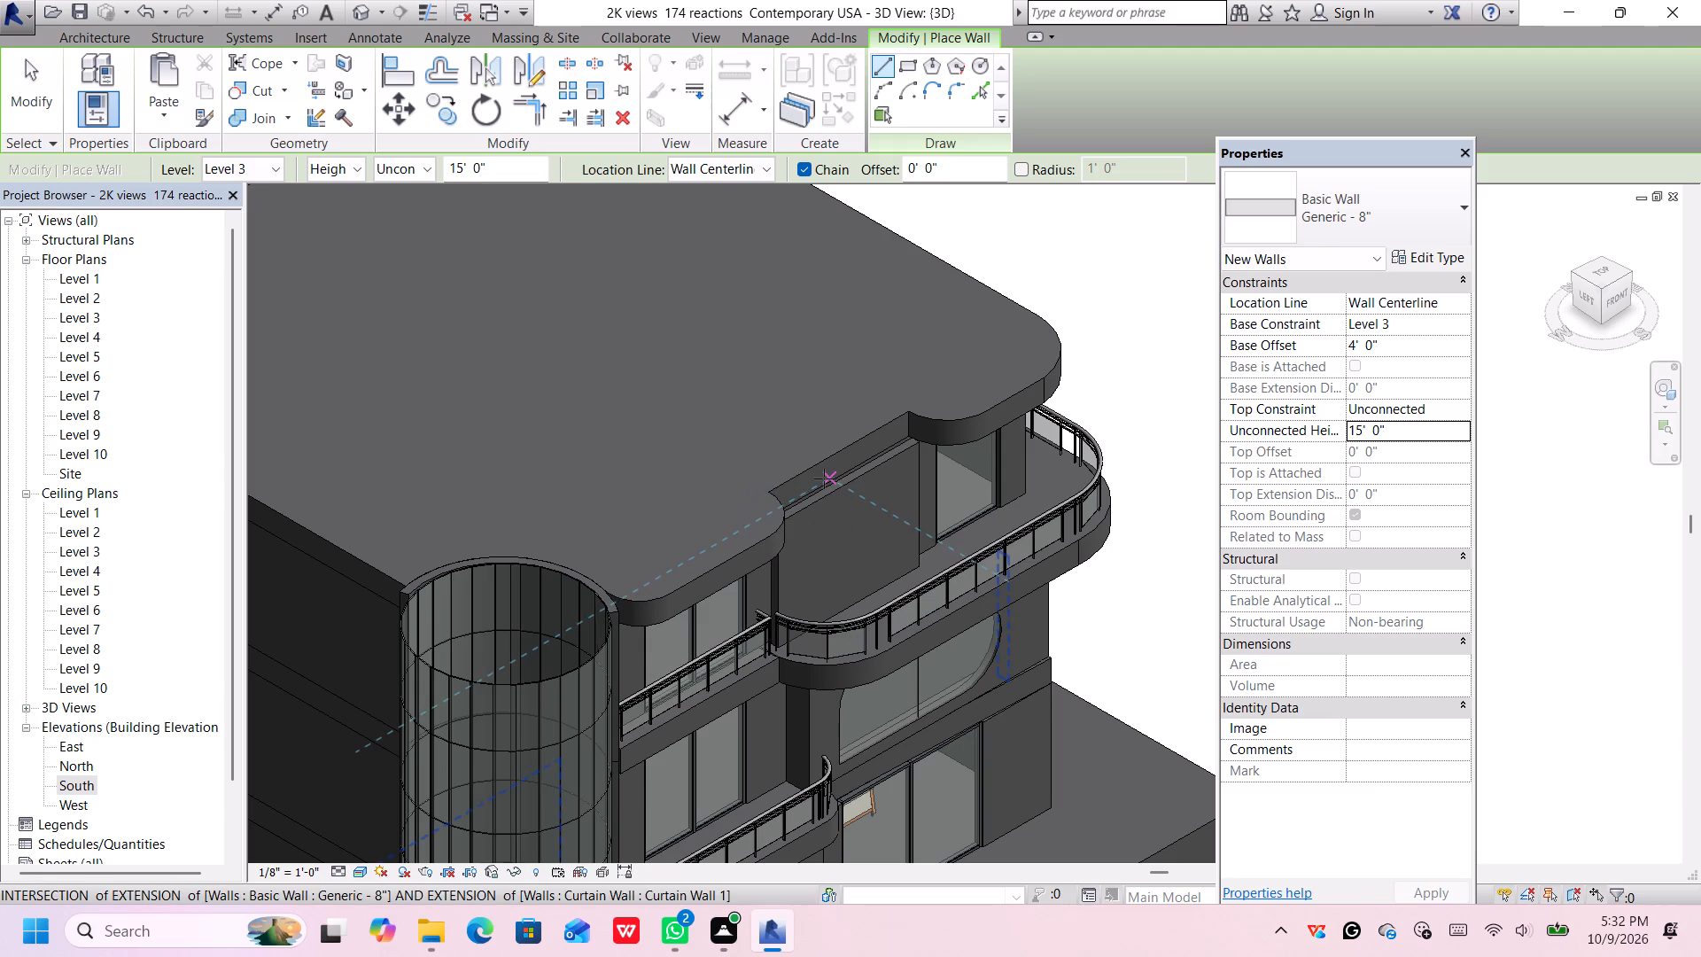
pyautogui.press('Return')
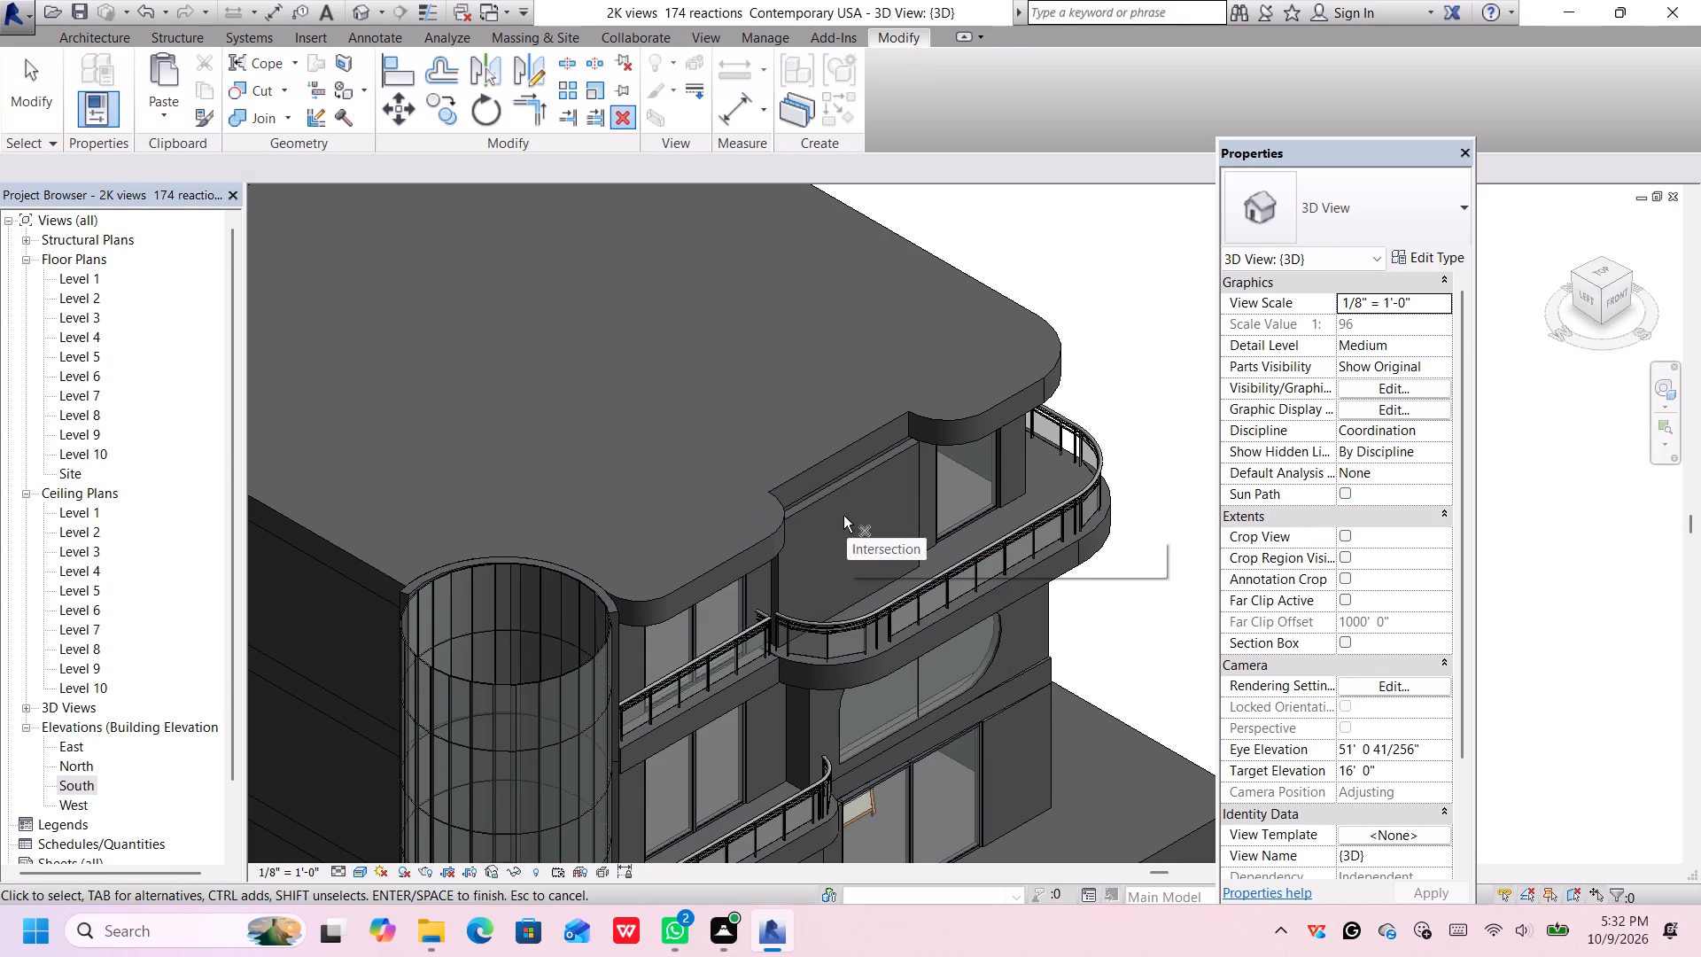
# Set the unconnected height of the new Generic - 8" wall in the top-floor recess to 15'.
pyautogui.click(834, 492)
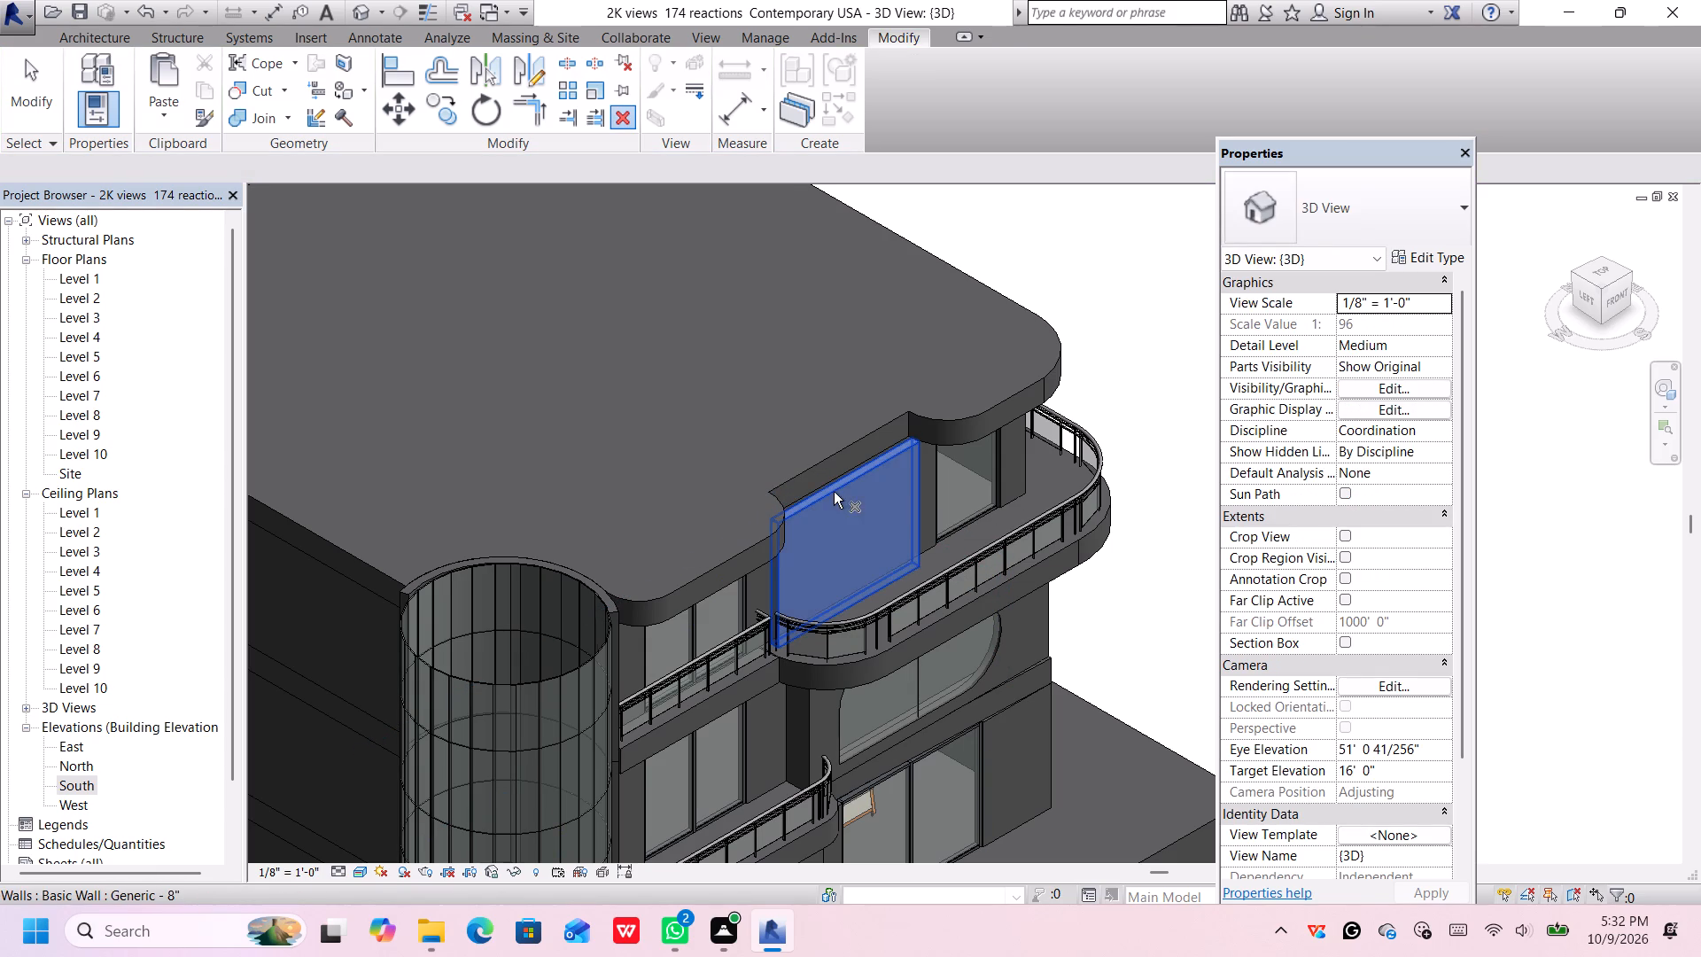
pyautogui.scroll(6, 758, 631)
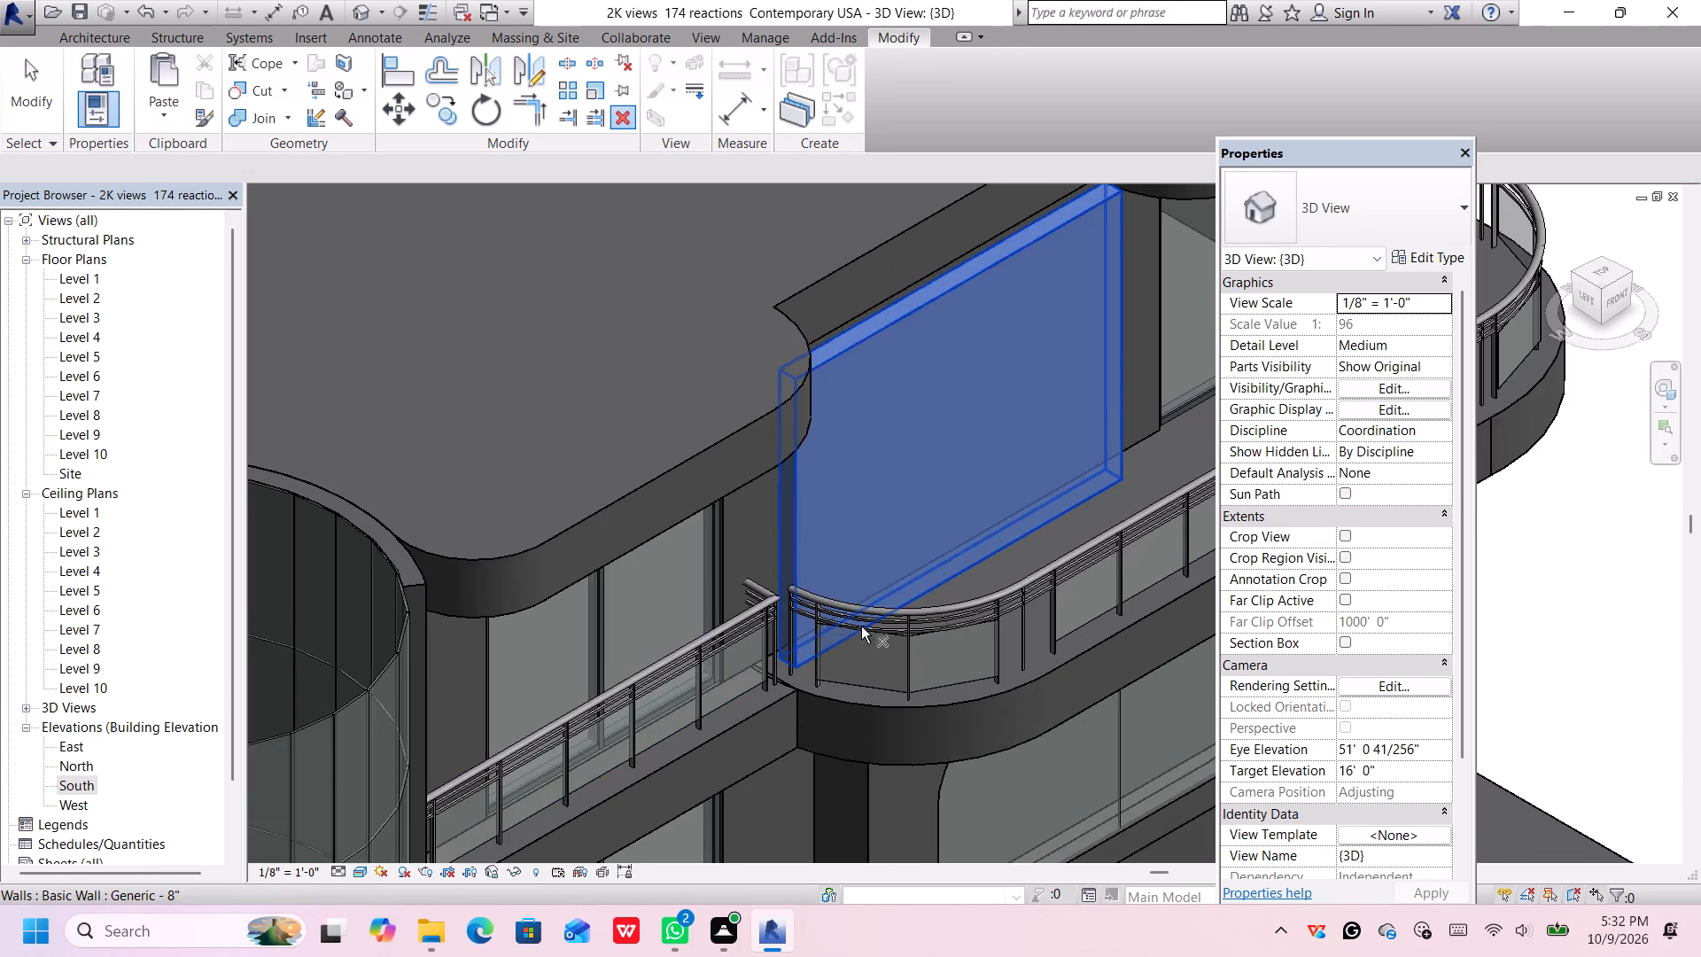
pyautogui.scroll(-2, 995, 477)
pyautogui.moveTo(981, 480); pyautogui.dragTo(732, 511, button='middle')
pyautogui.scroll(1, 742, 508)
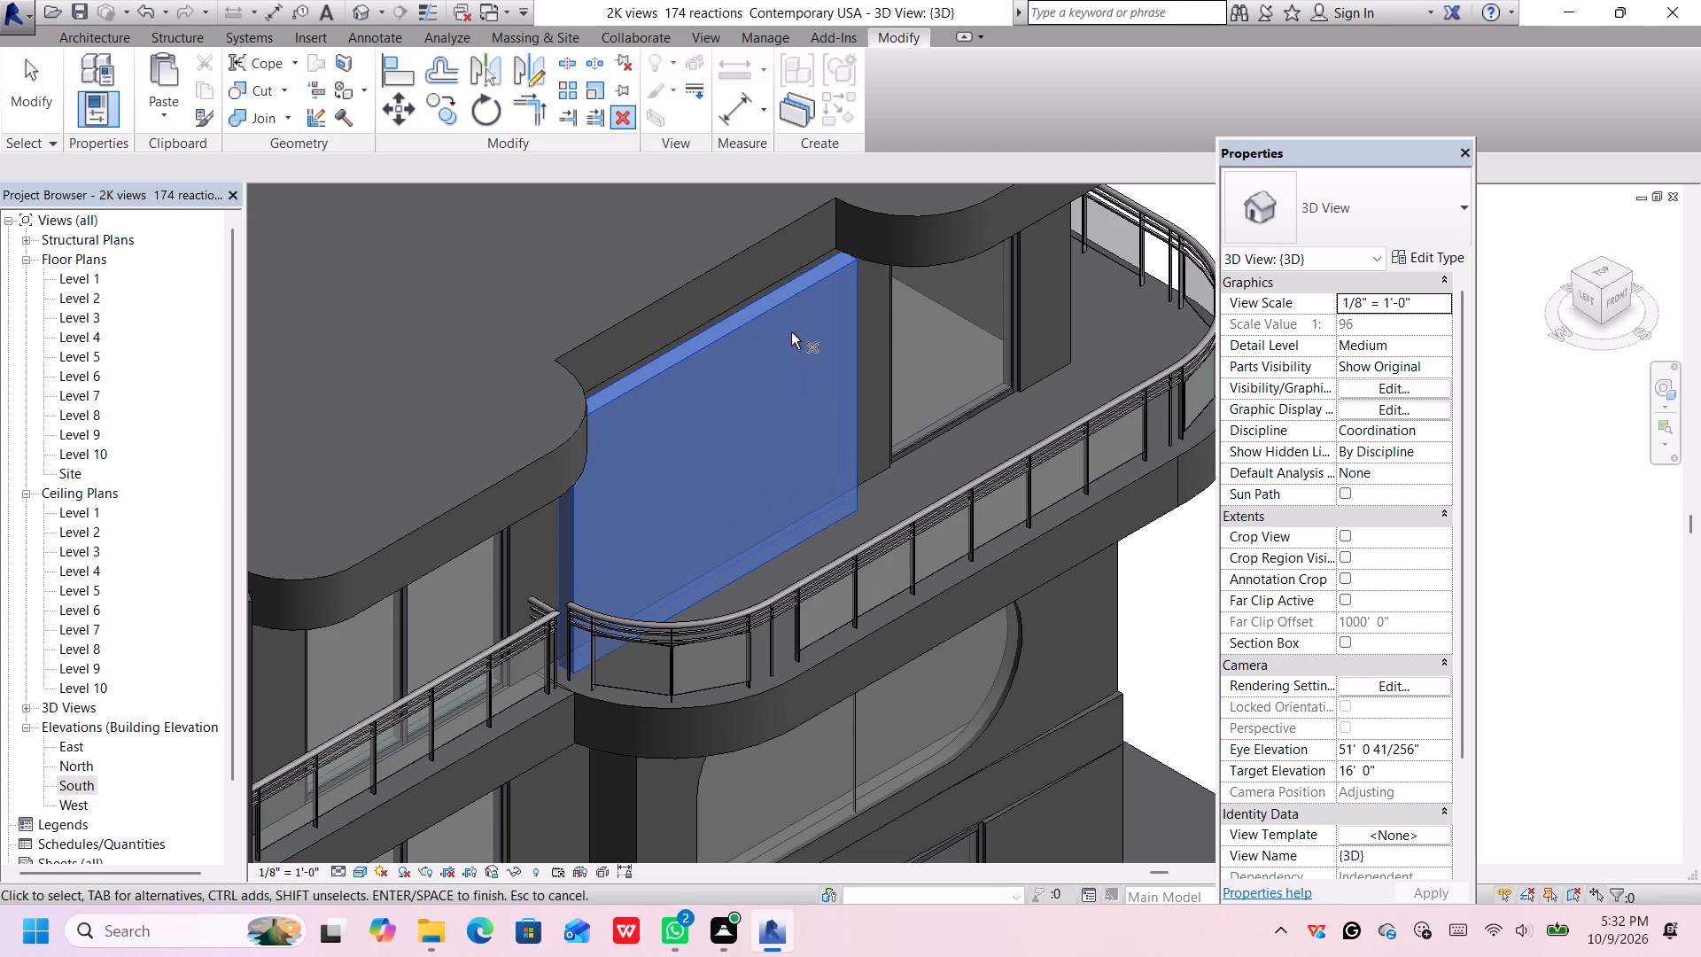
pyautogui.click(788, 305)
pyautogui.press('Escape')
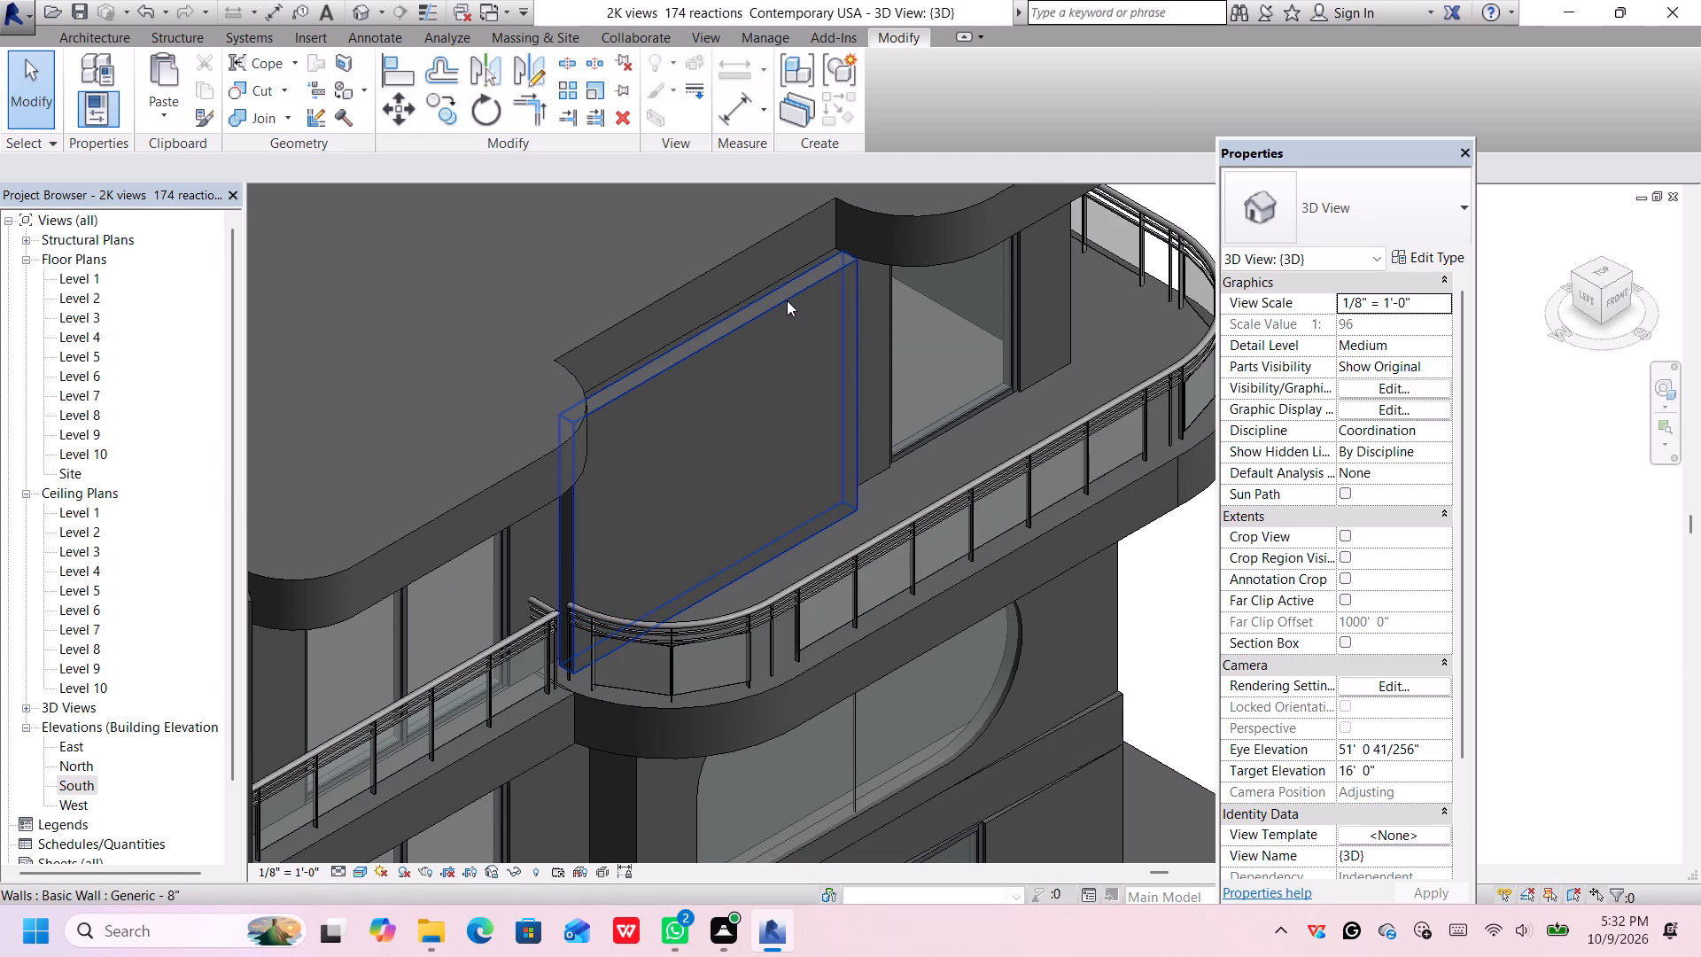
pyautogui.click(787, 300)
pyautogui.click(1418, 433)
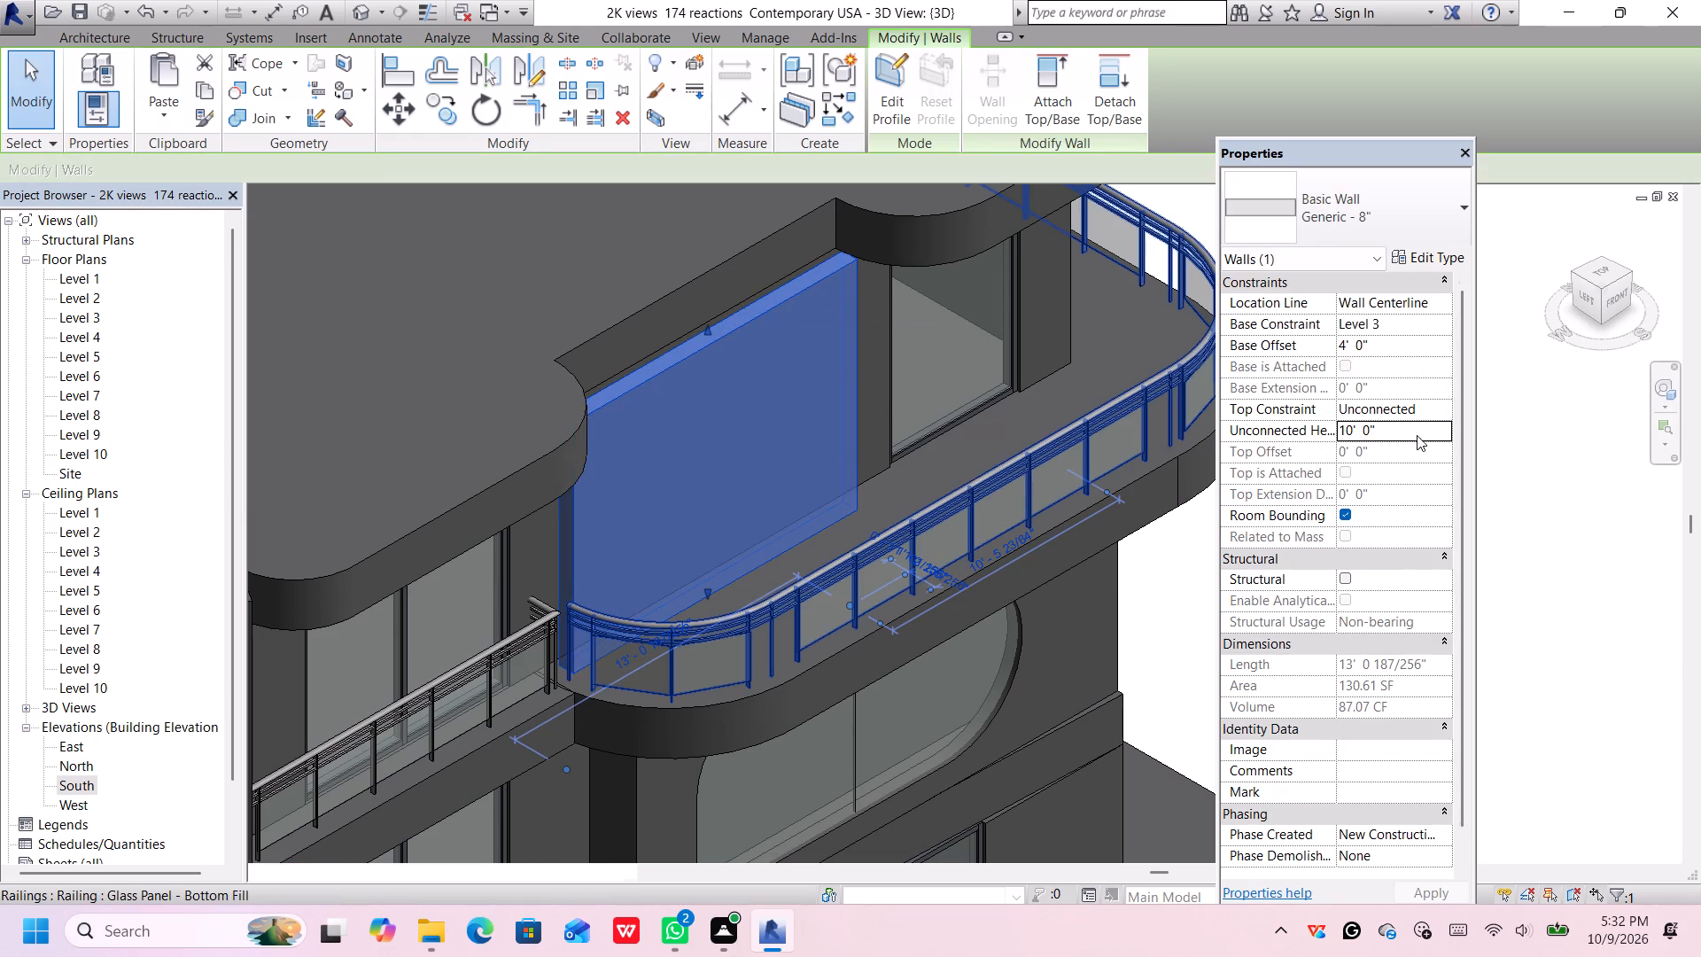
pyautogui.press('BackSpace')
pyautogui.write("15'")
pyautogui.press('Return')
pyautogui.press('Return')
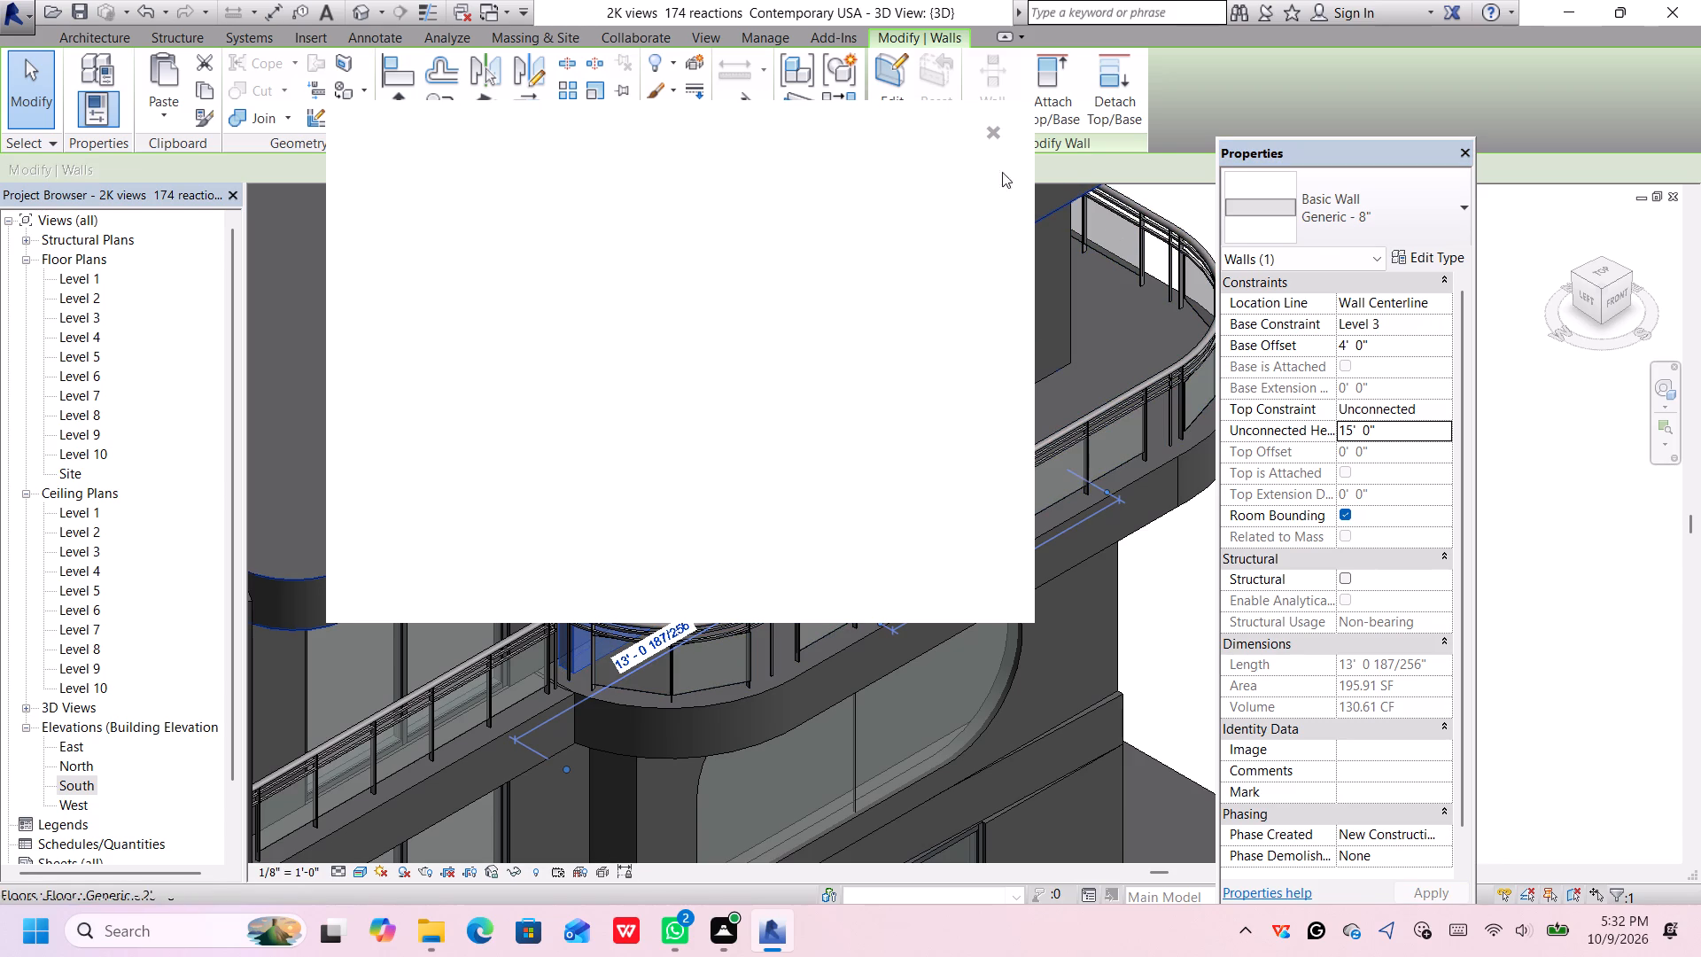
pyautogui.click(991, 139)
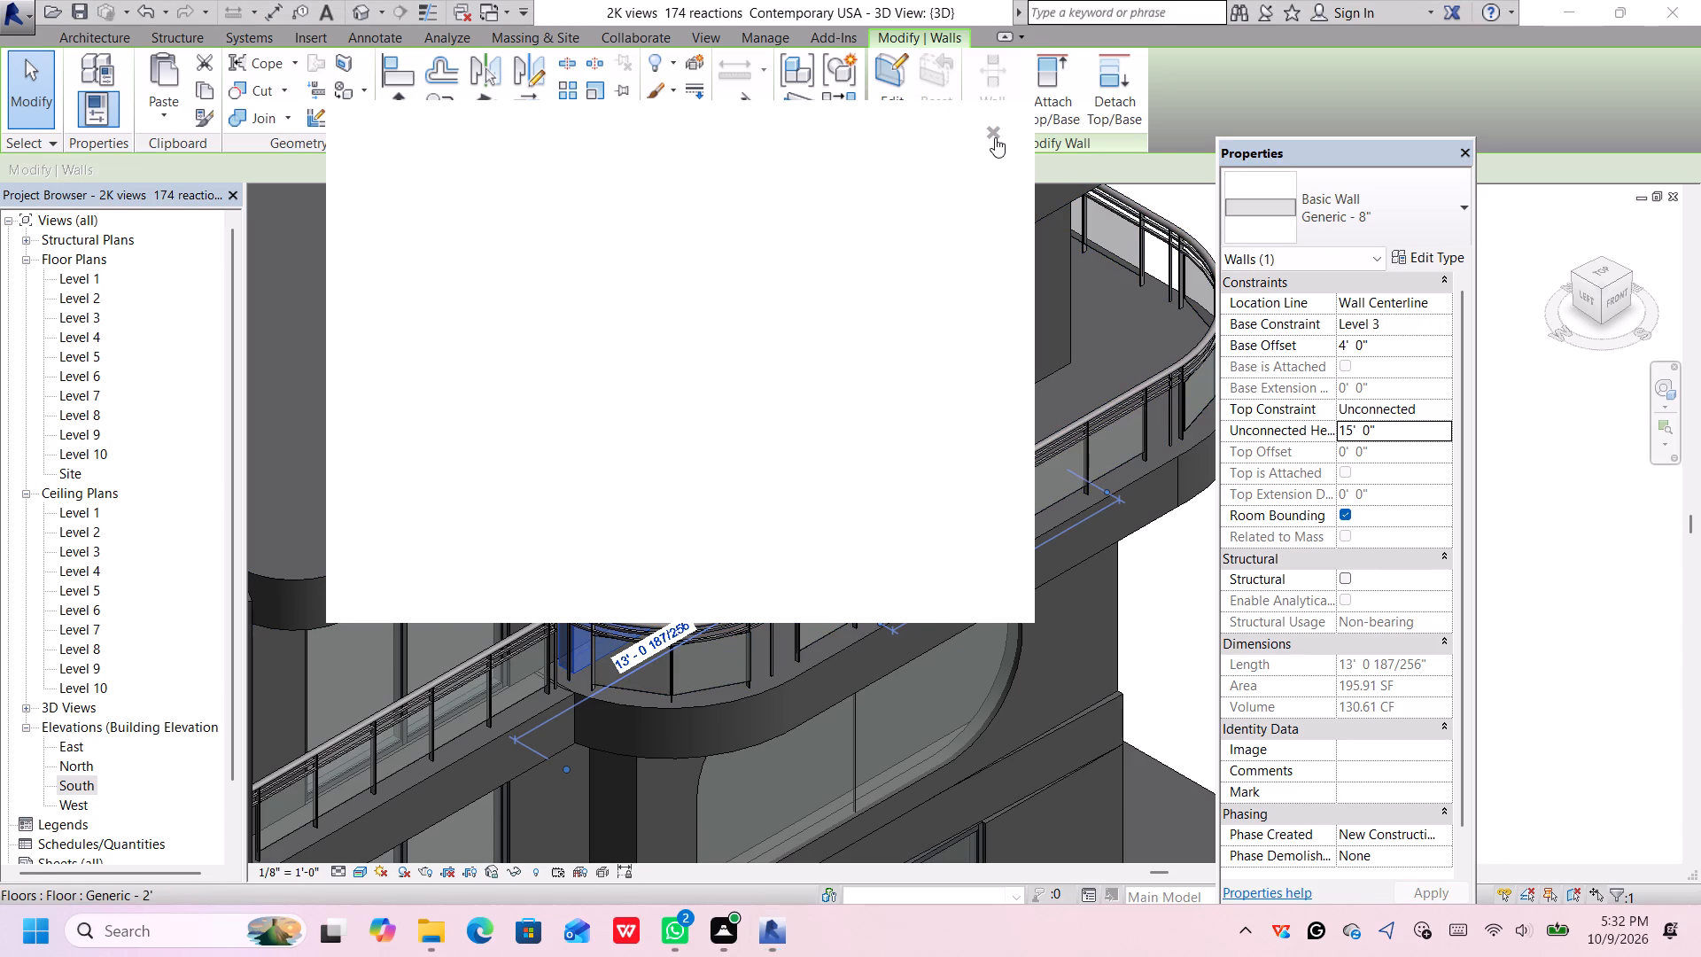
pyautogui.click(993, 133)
# Set the unconnected height of the Generic - 8" recess wall to 16' and deselect it.
pyautogui.scroll(3, 735, 384)
pyautogui.scroll(-7, 734, 385)
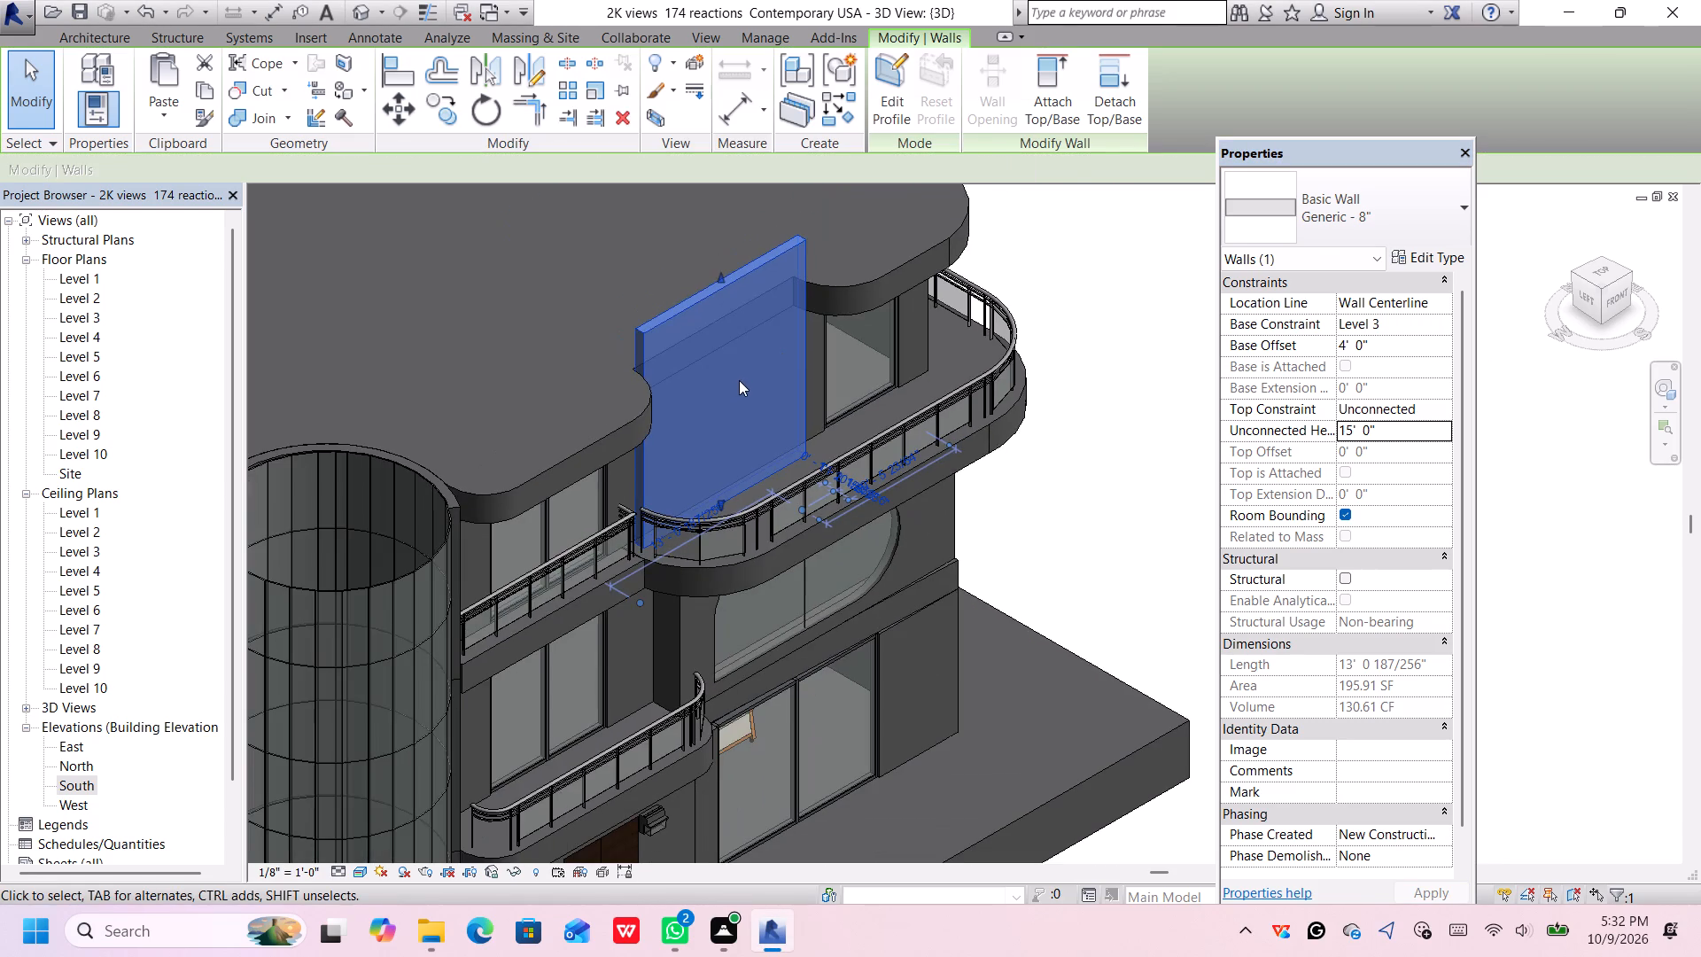
pyautogui.scroll(-1, 753, 373)
pyautogui.scroll(1, 764, 365)
pyautogui.scroll(-2, 772, 363)
pyautogui.moveTo(1014, 263); pyautogui.dragTo(970, 338, button='middle')
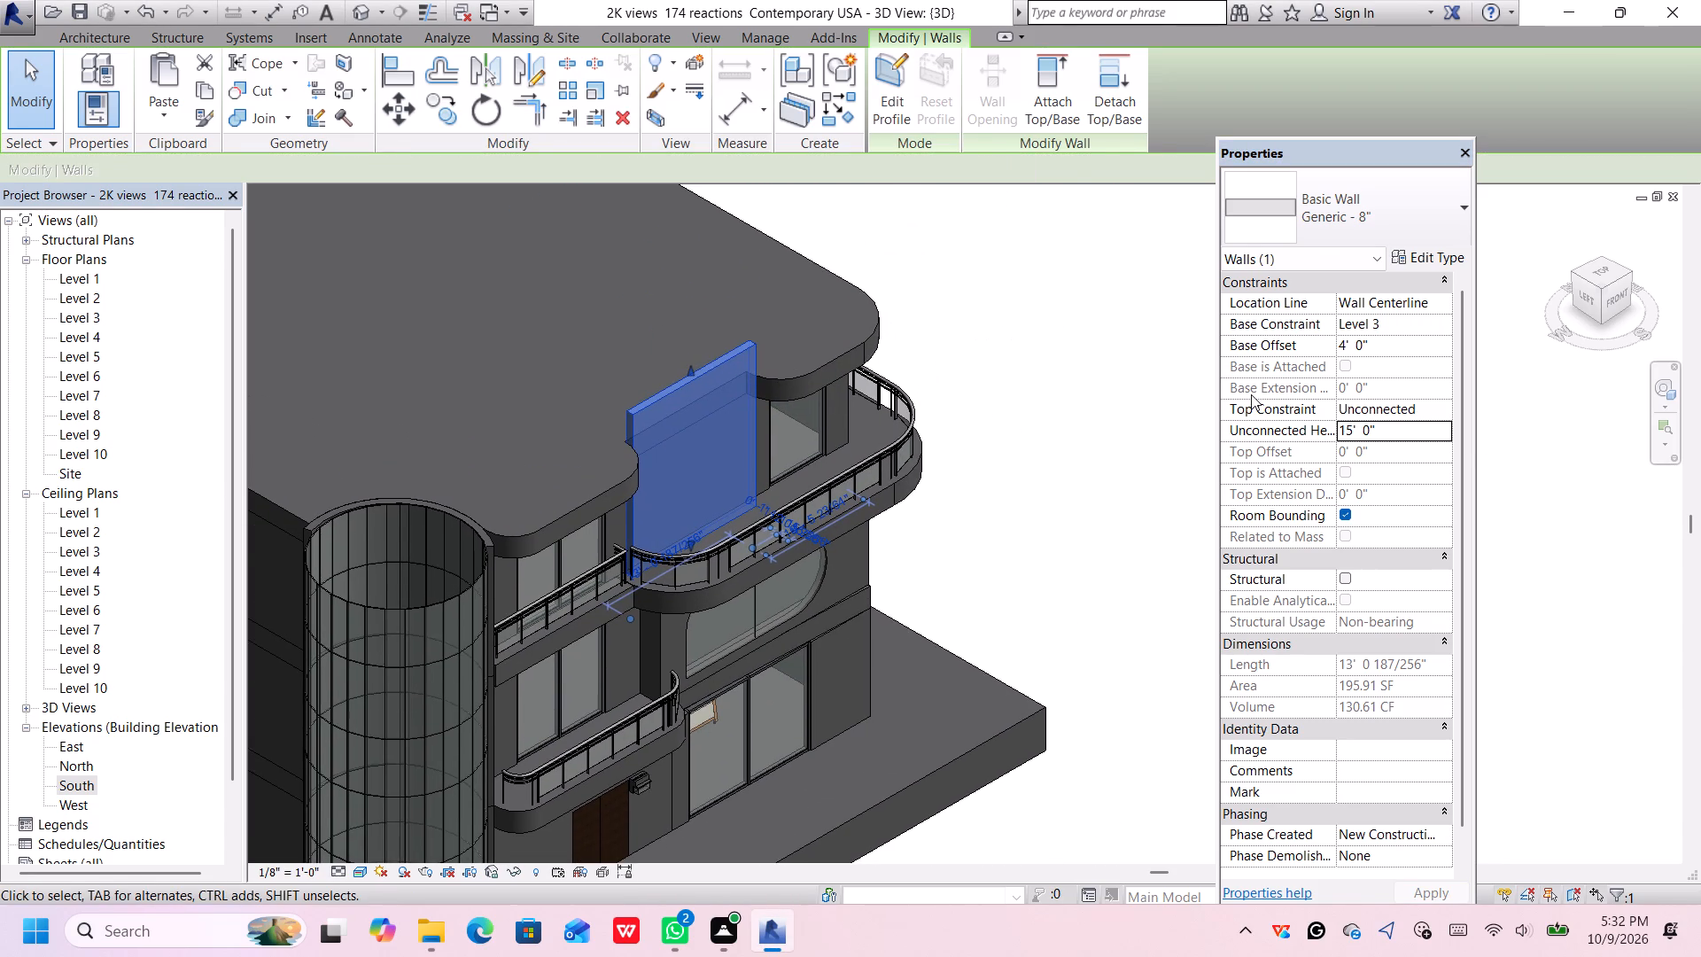
pyautogui.click(1427, 435)
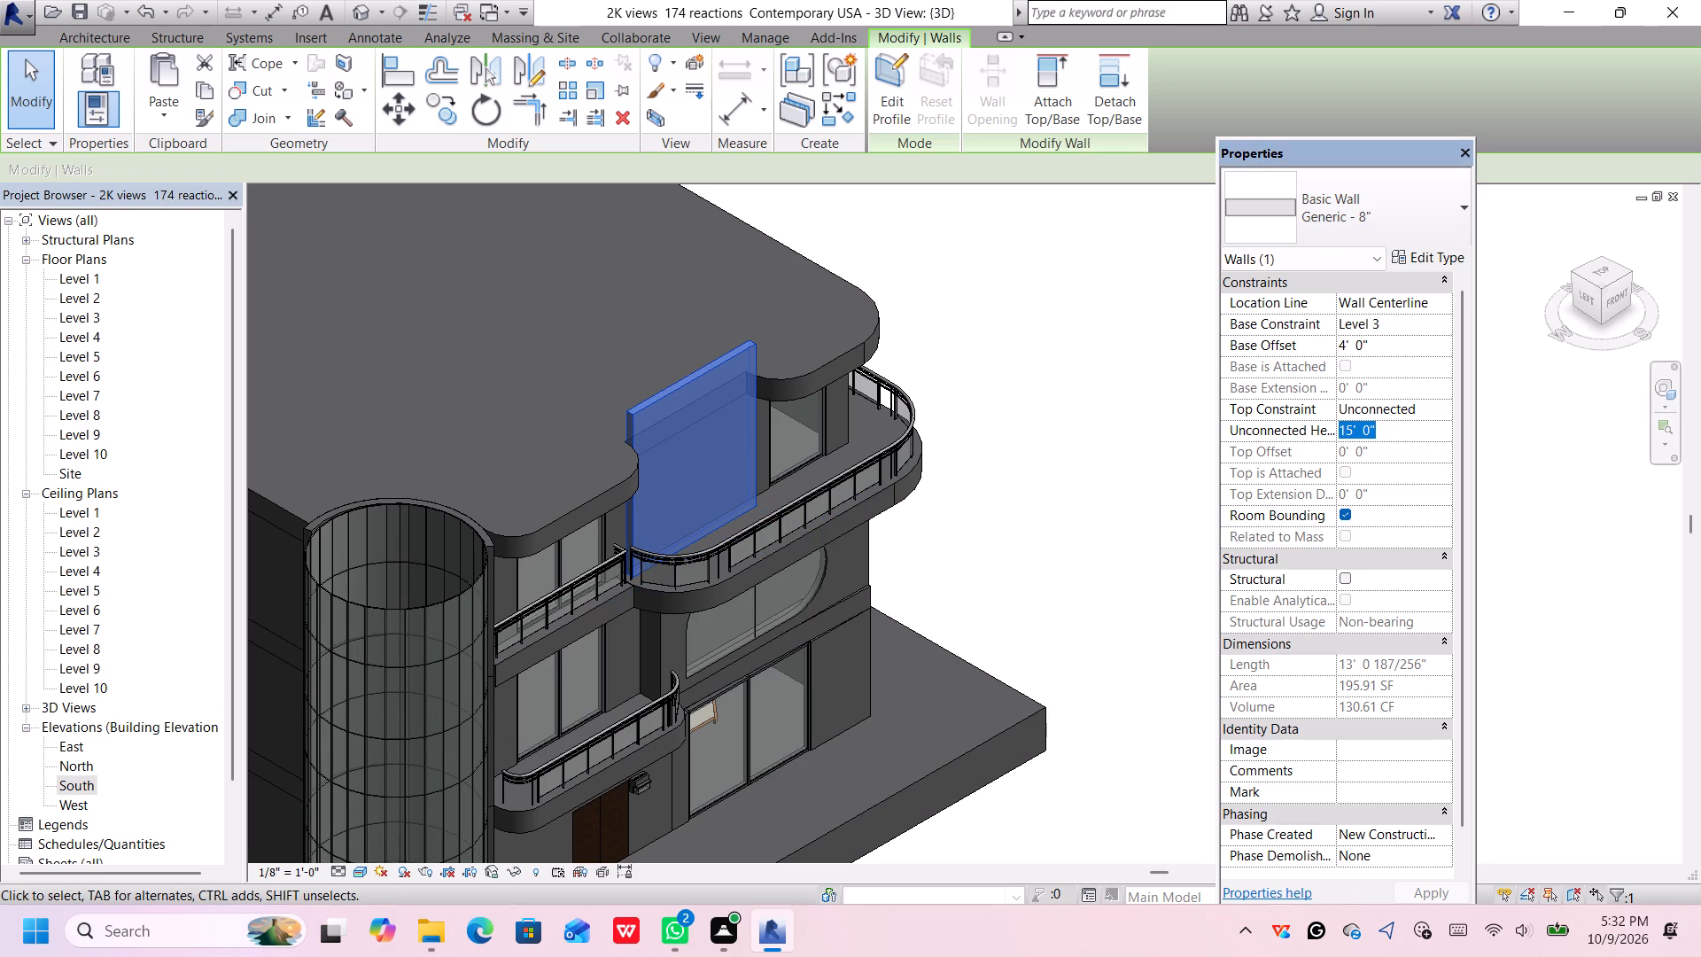
pyautogui.press('BackSpace')
pyautogui.press('1')
pyautogui.write("6'")
pyautogui.press('Return')
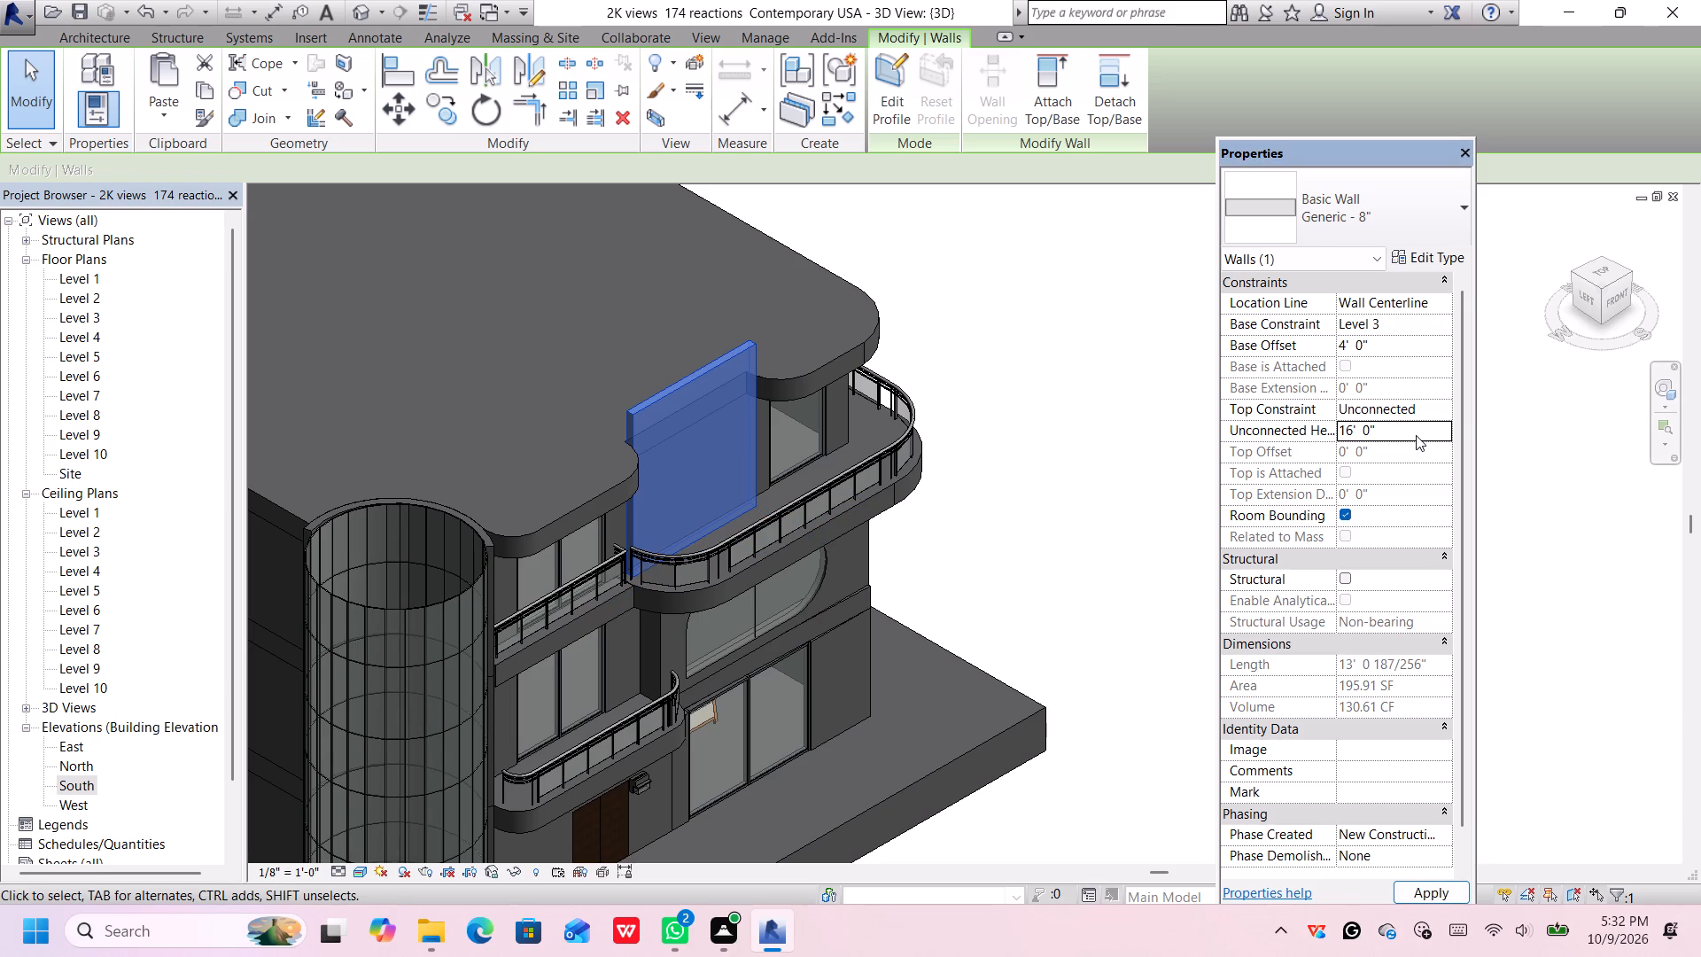
pyautogui.press('Return')
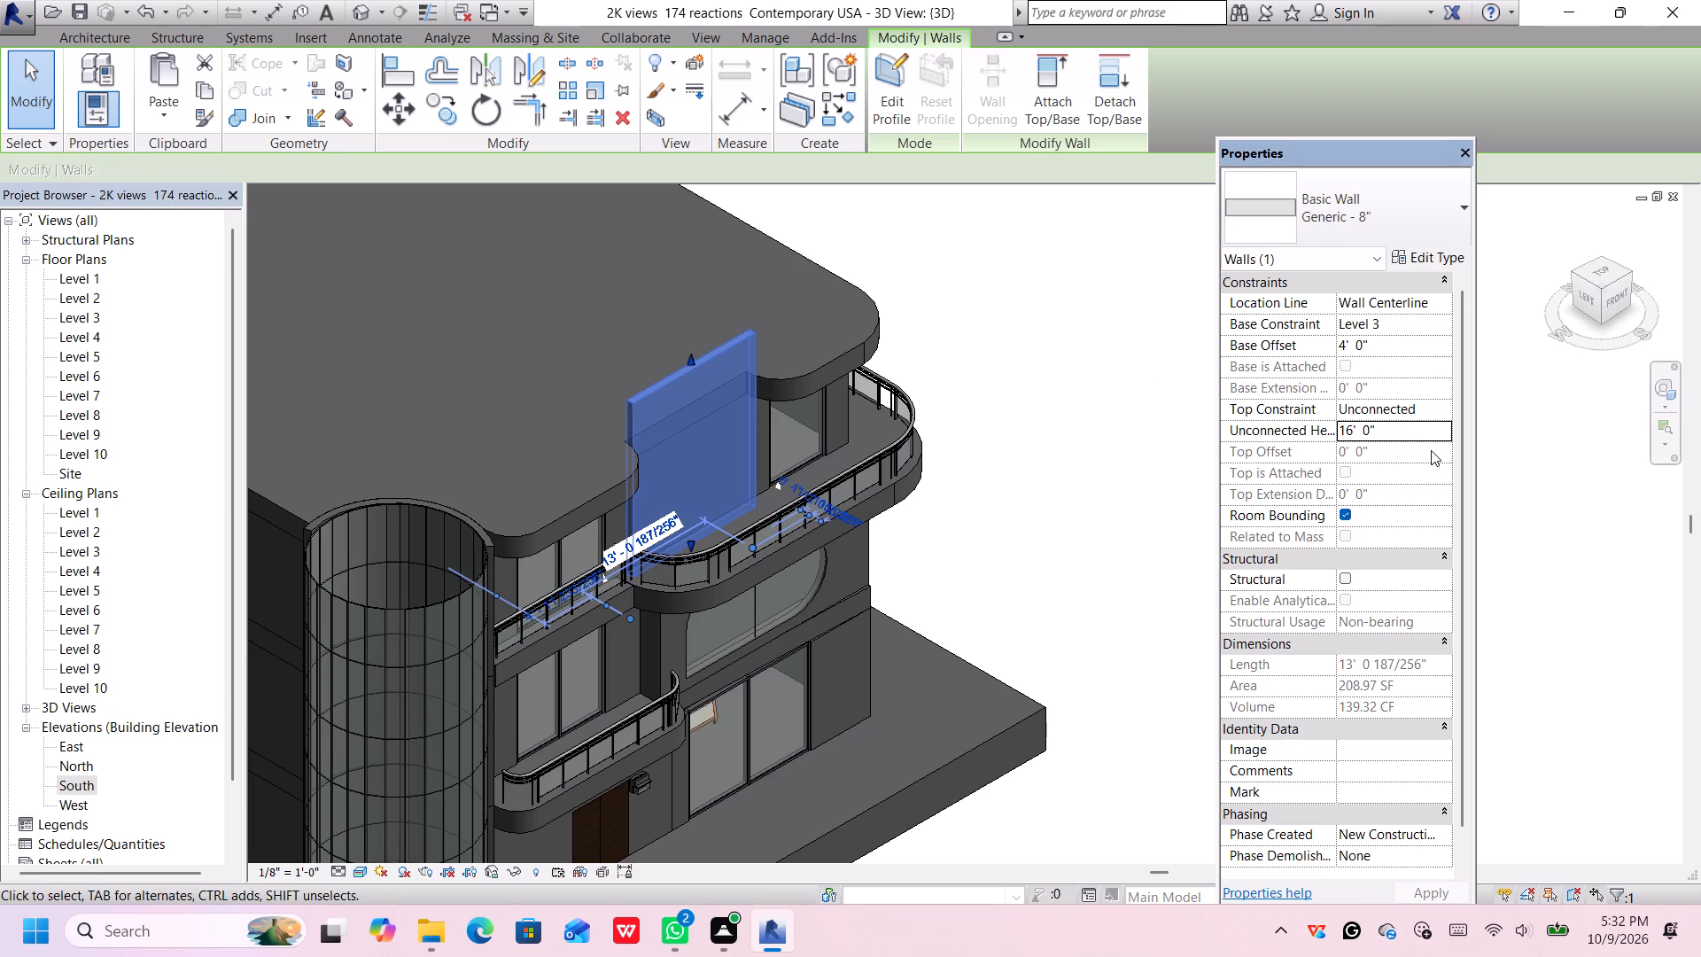
pyautogui.click(1004, 427)
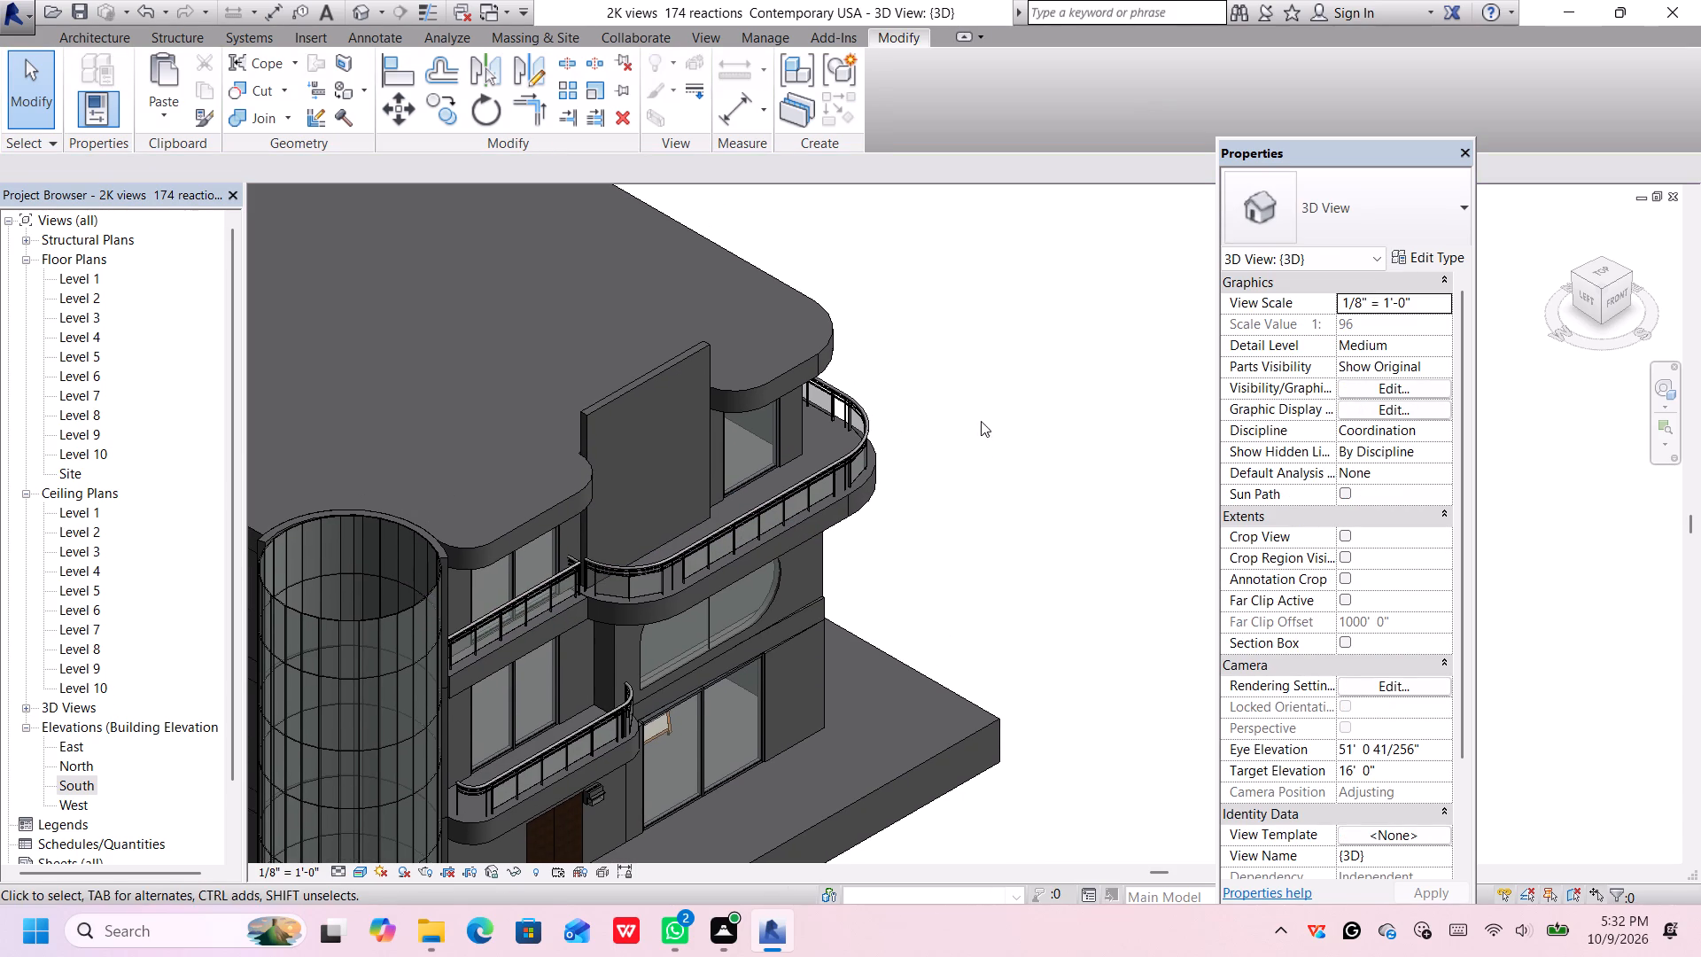
# From the front, open the profile of the top-floor recess wall for editing.
pyautogui.moveTo(1001, 418); pyautogui.dragTo(1121, 416, button='middle')
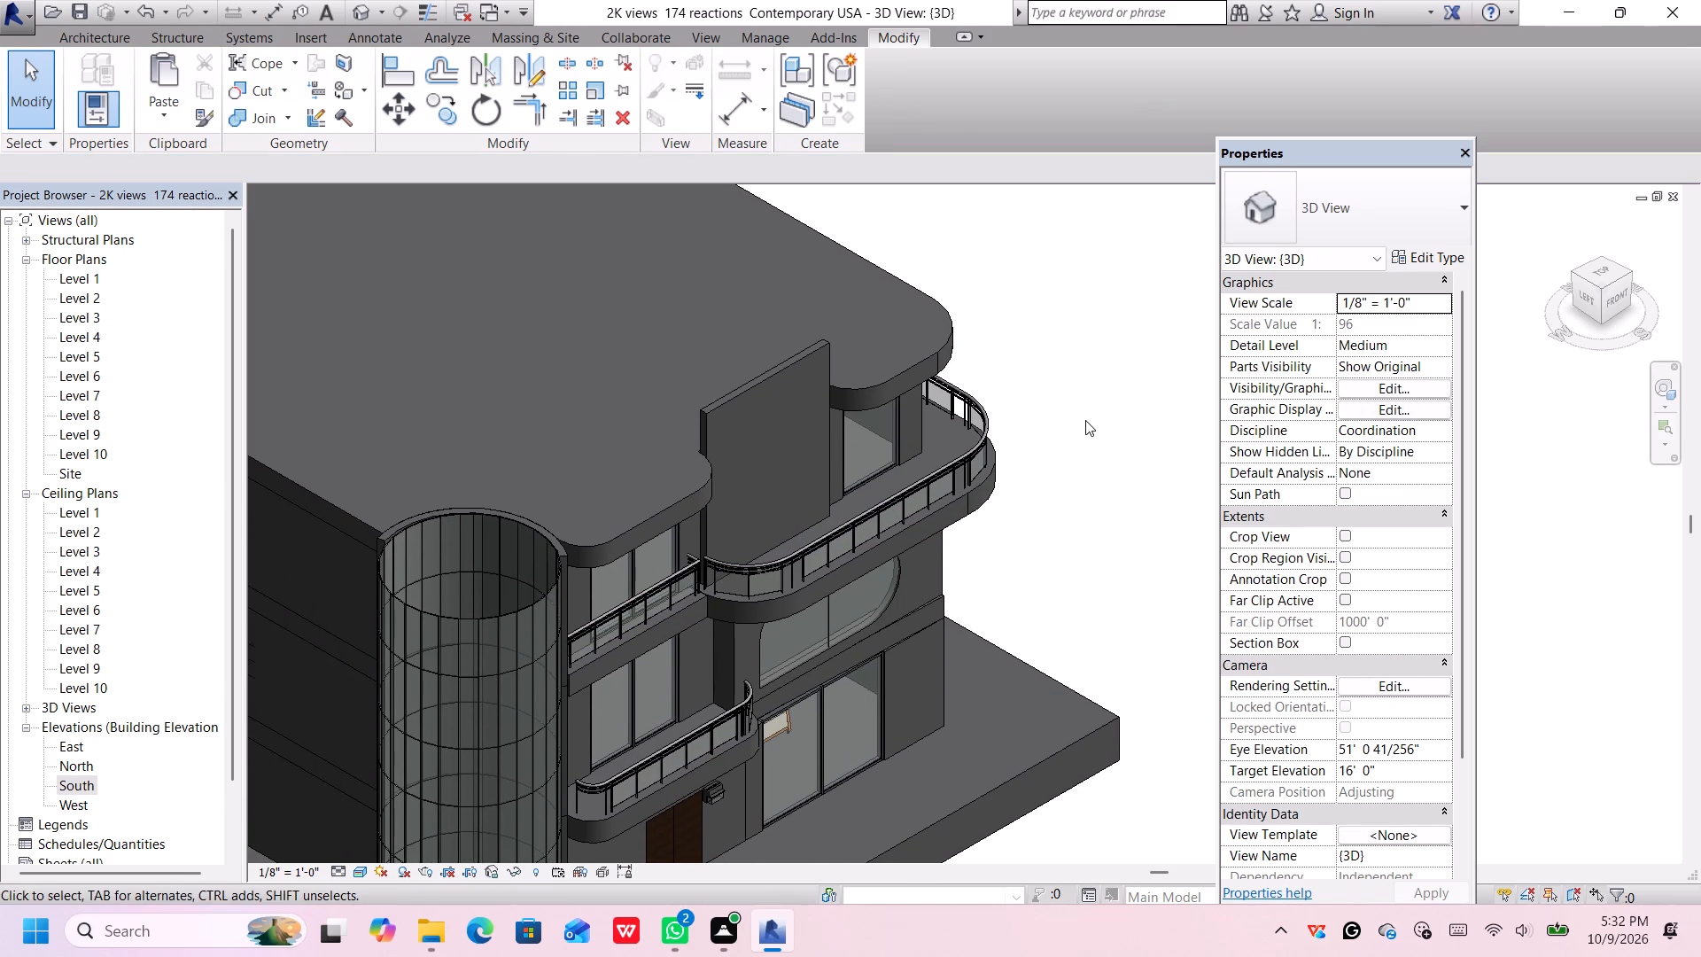
pyautogui.keyDown('shift'); pyautogui.moveTo(1085, 420); pyautogui.dragTo(920, 246, button='middle'); pyautogui.keyUp('shift')
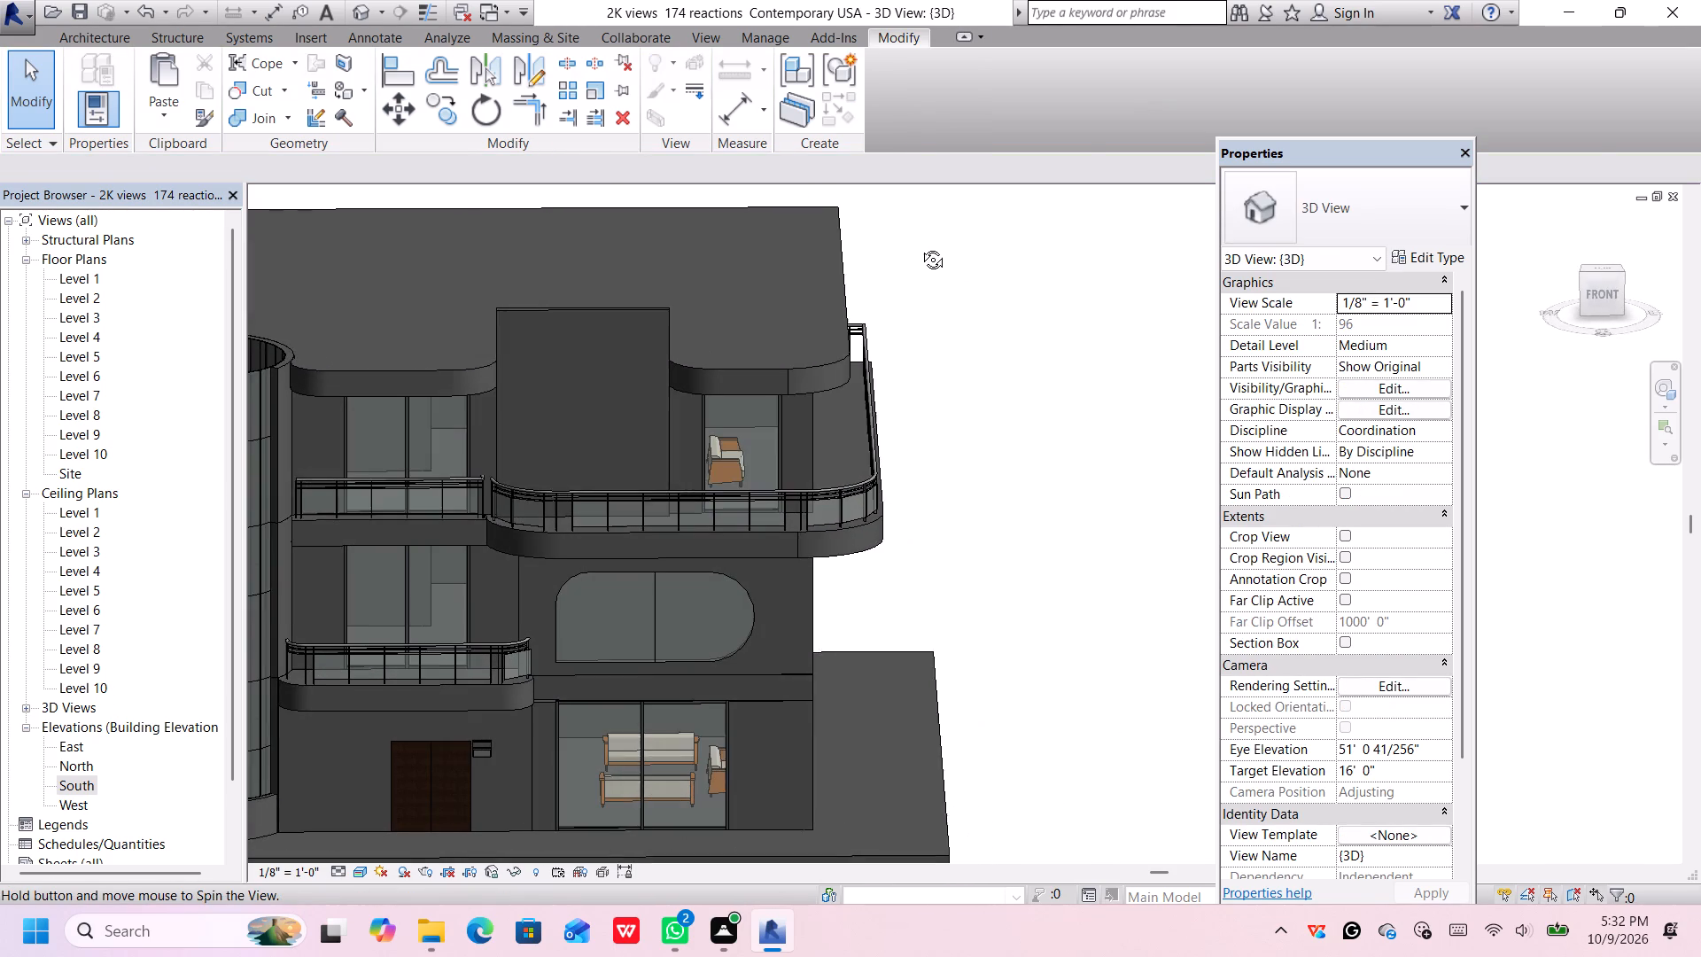
pyautogui.keyDown('shift'); pyautogui.moveTo(920, 246); pyautogui.dragTo(918, 244, button='middle'); pyautogui.keyUp('shift')
pyautogui.moveTo(969, 334); pyautogui.dragTo(1001, 417, button='middle')
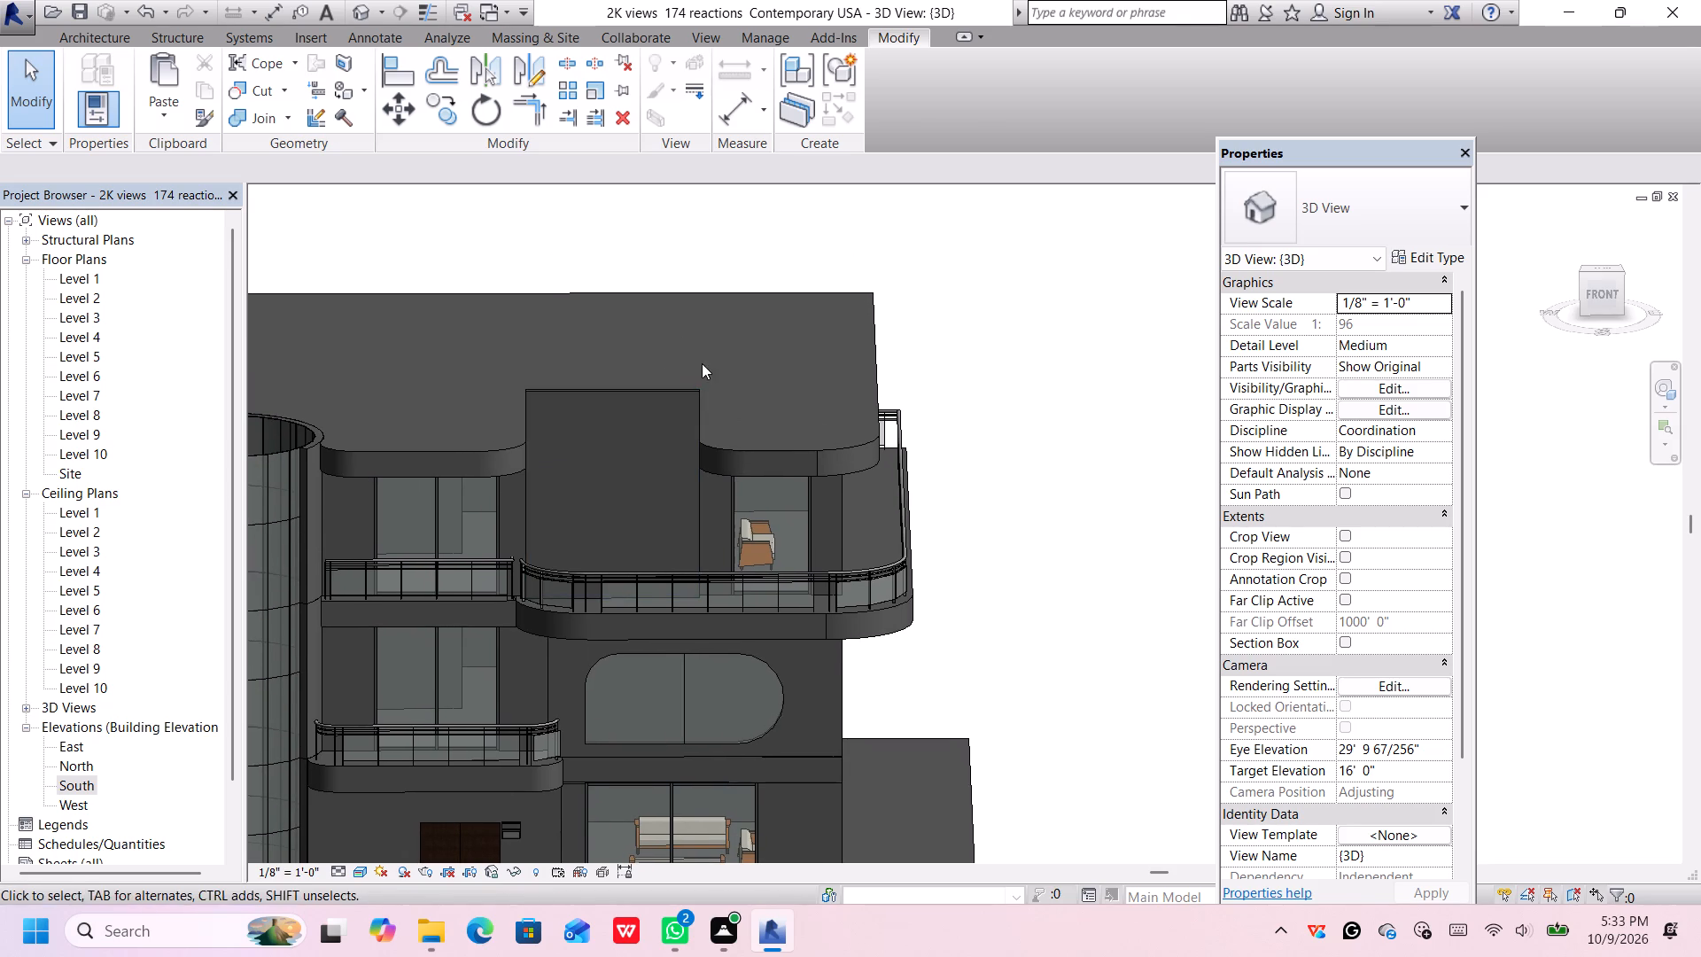
pyautogui.click(692, 407)
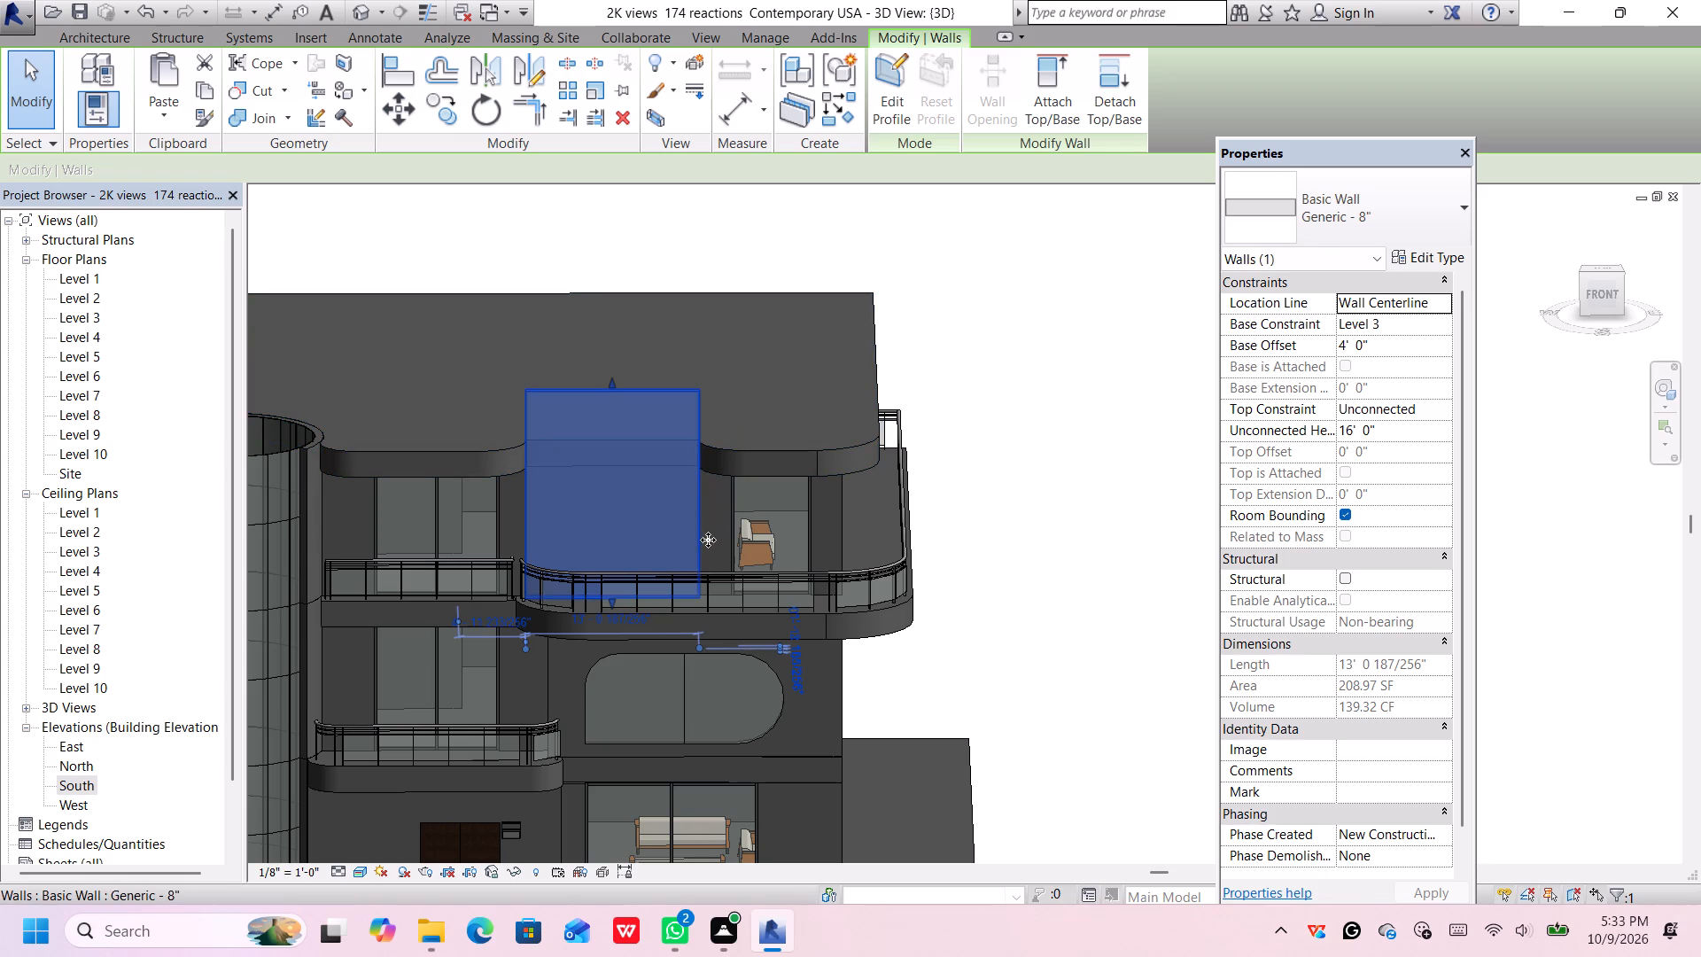
pyautogui.click(895, 81)
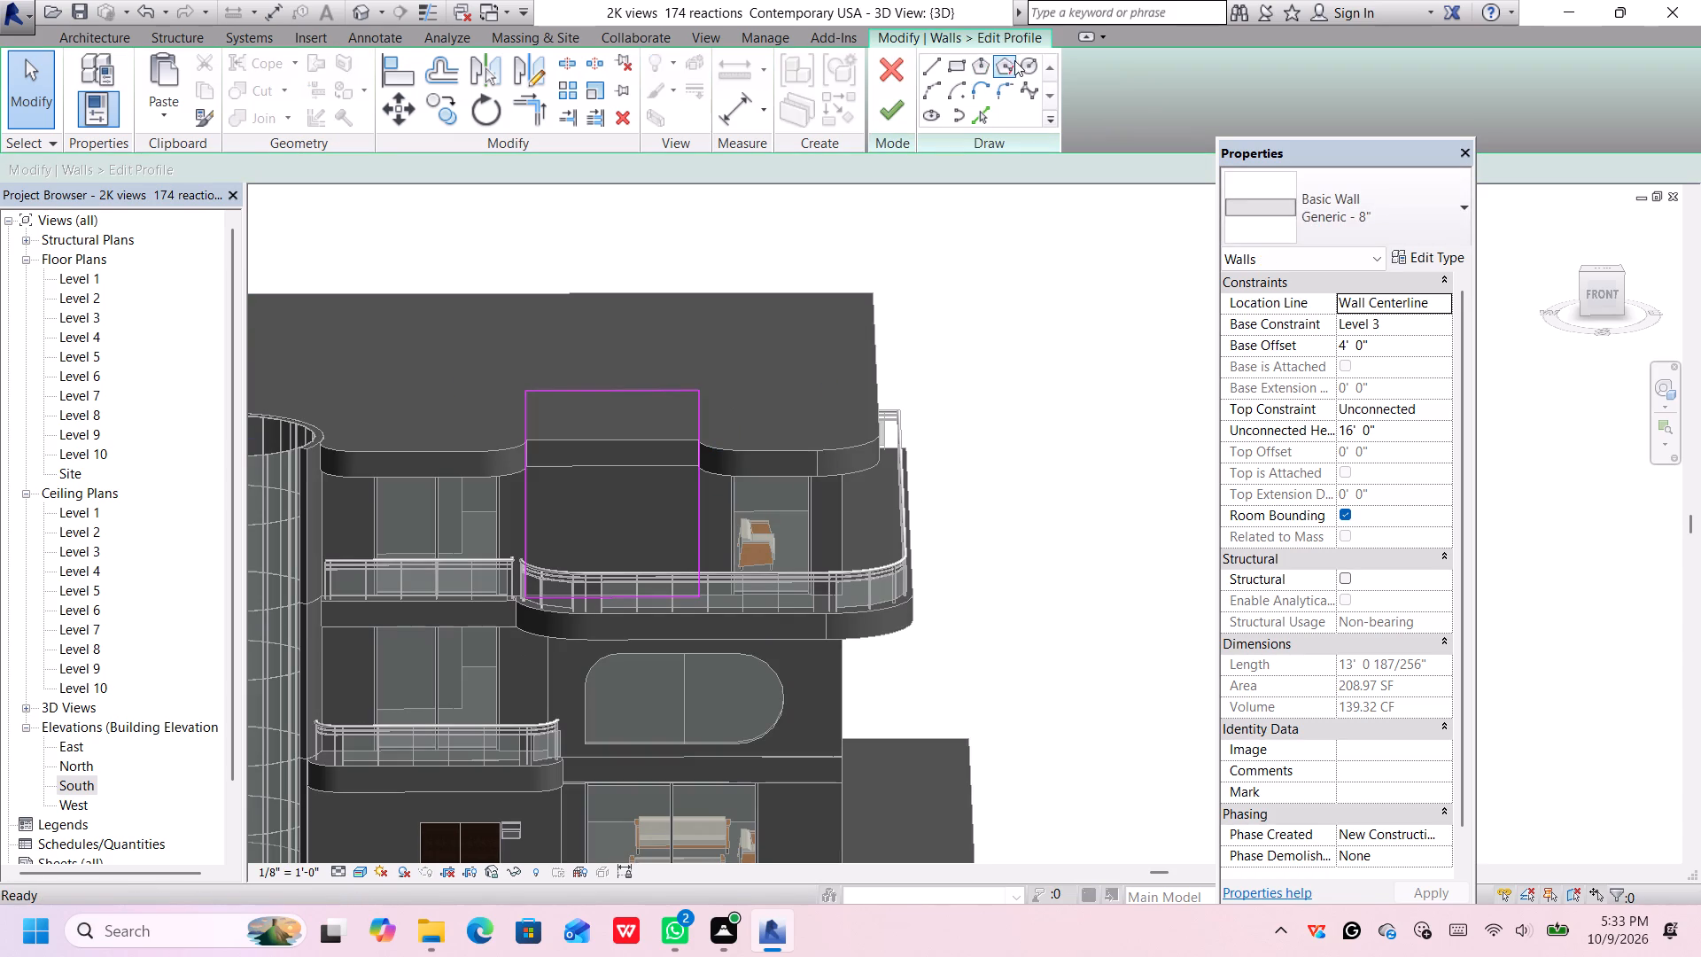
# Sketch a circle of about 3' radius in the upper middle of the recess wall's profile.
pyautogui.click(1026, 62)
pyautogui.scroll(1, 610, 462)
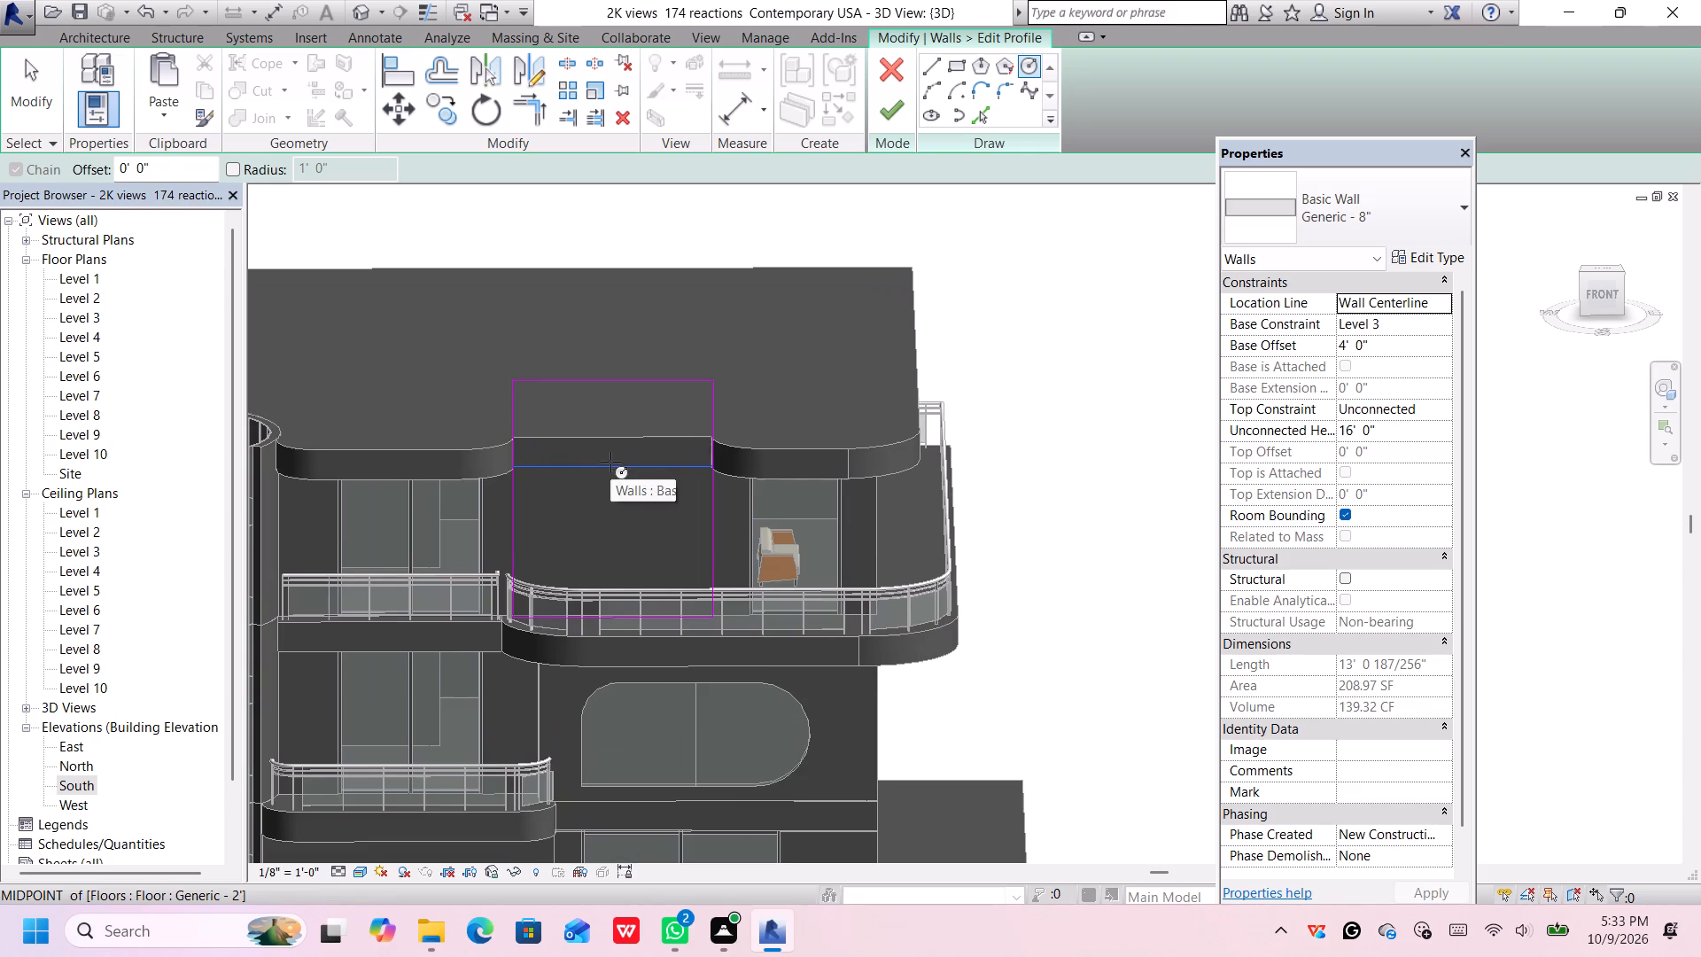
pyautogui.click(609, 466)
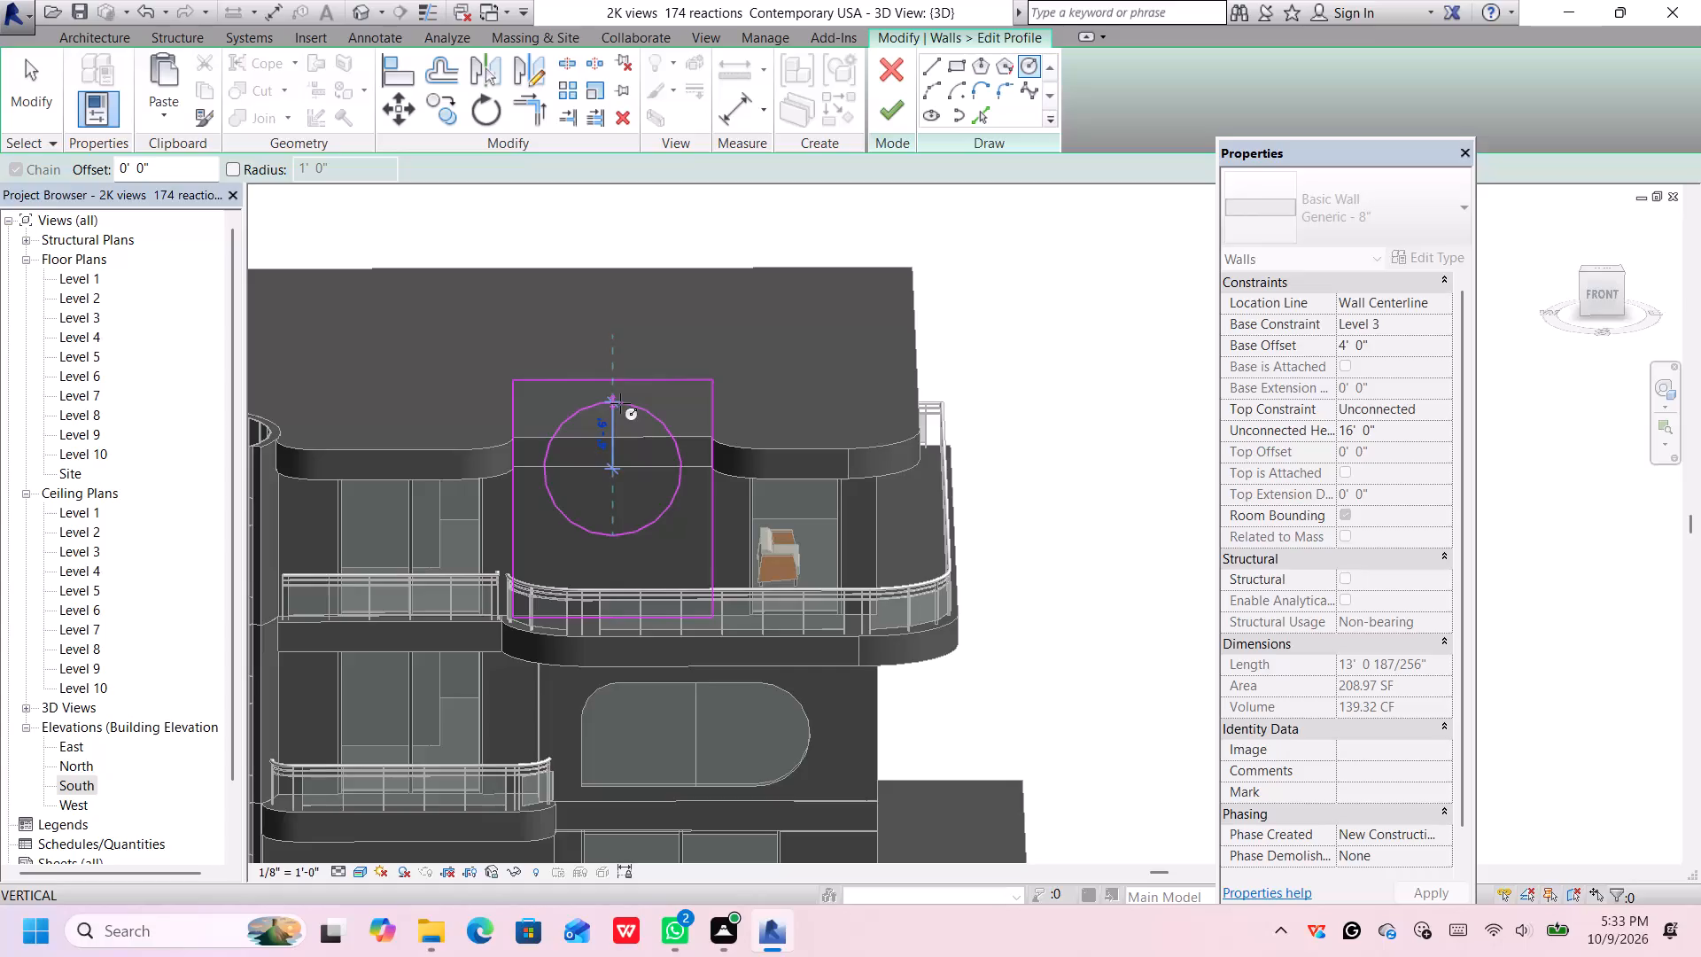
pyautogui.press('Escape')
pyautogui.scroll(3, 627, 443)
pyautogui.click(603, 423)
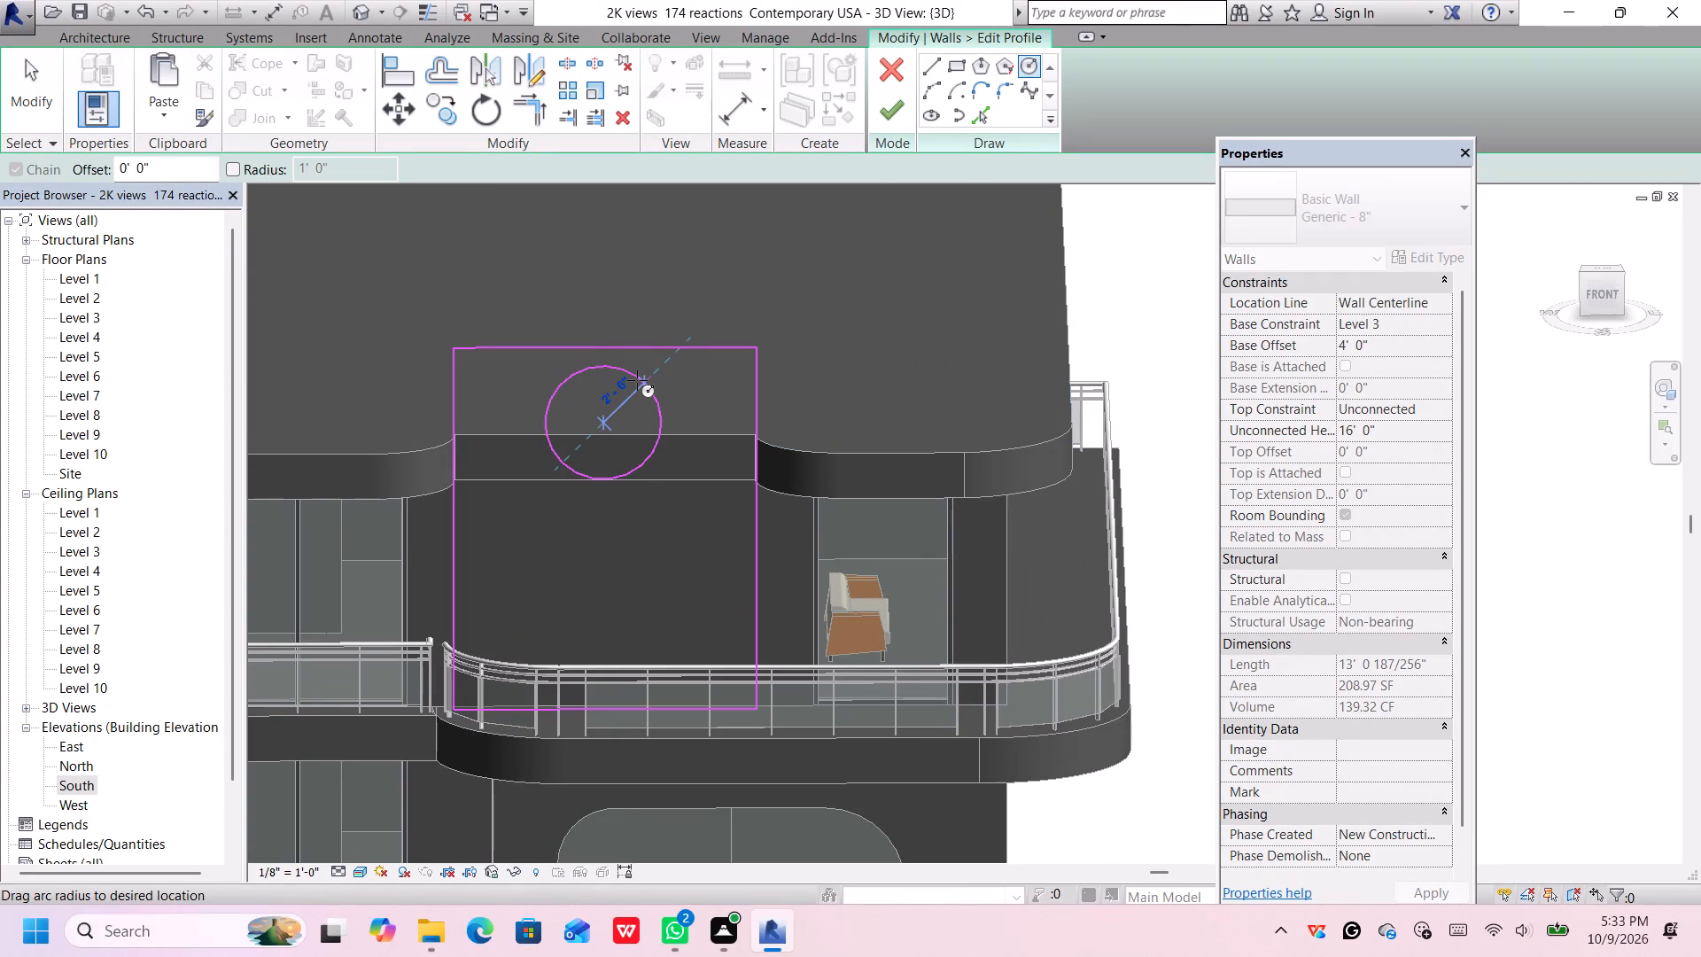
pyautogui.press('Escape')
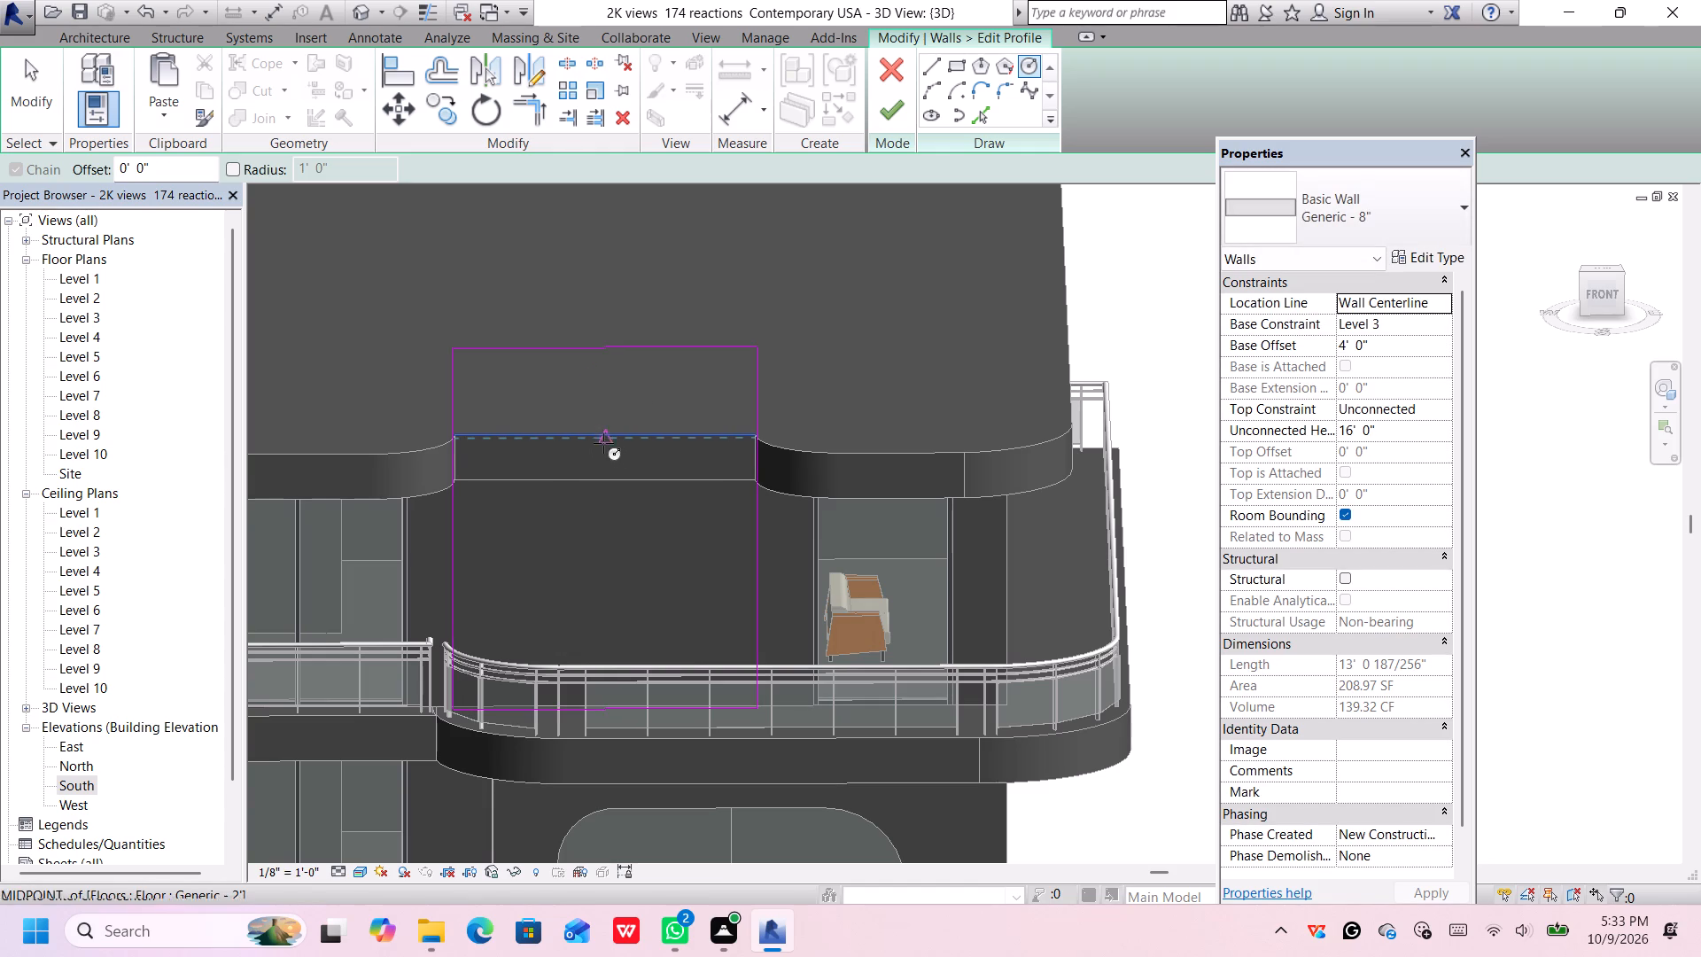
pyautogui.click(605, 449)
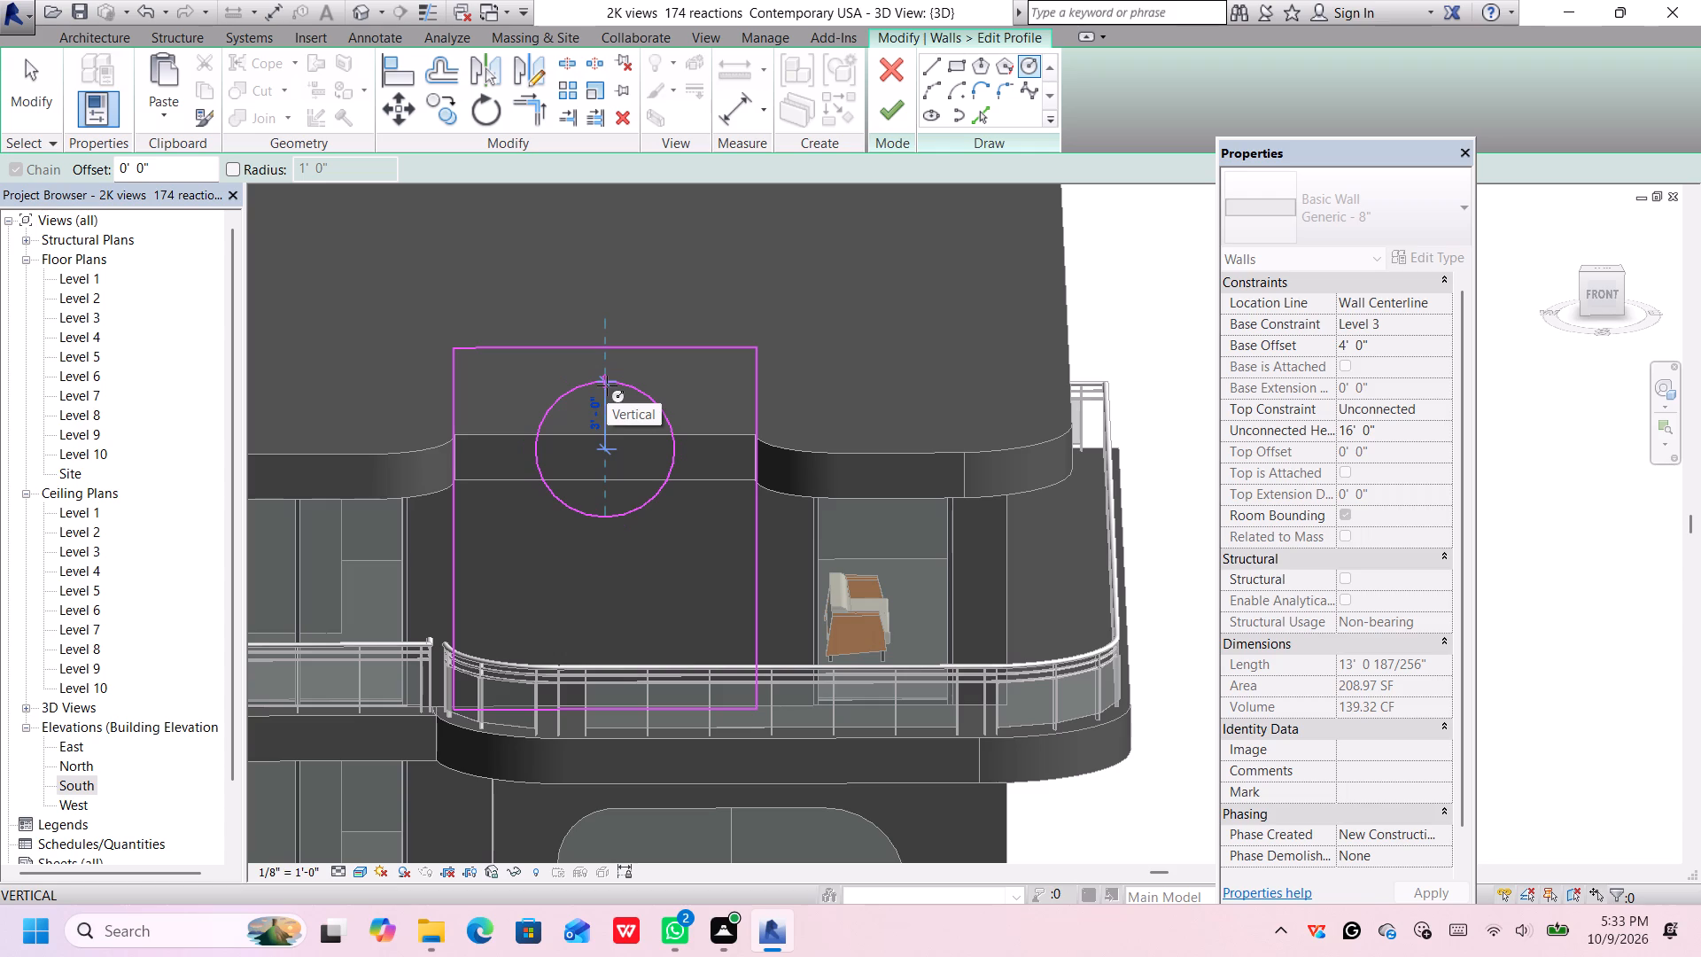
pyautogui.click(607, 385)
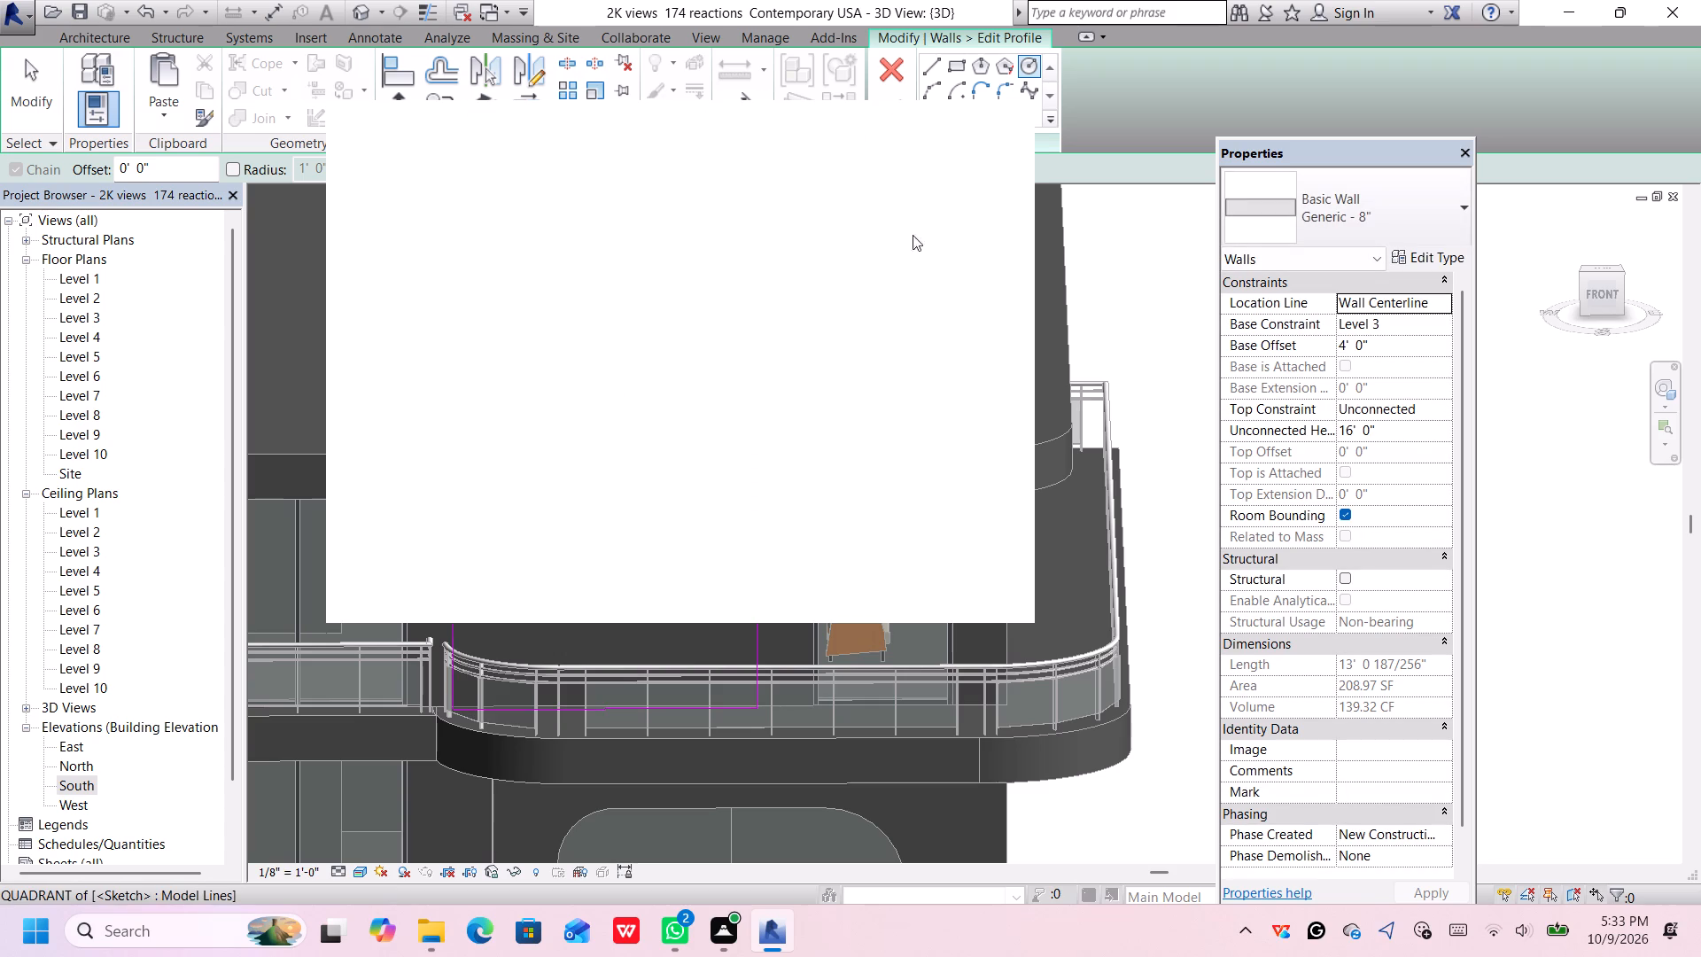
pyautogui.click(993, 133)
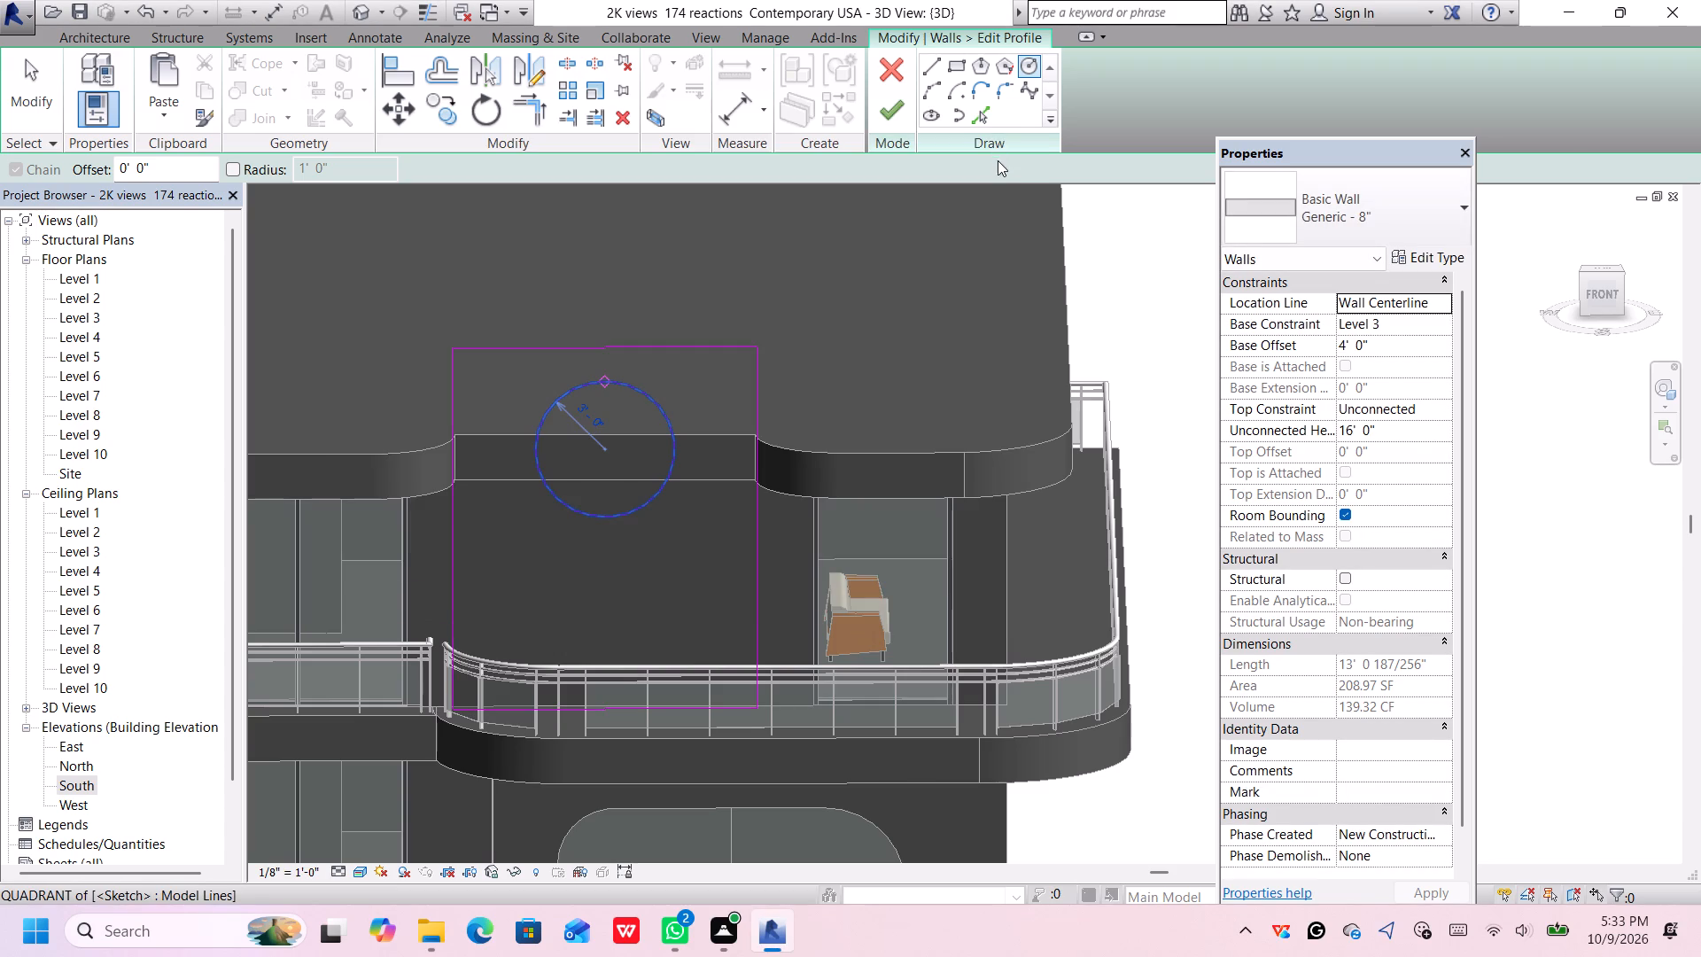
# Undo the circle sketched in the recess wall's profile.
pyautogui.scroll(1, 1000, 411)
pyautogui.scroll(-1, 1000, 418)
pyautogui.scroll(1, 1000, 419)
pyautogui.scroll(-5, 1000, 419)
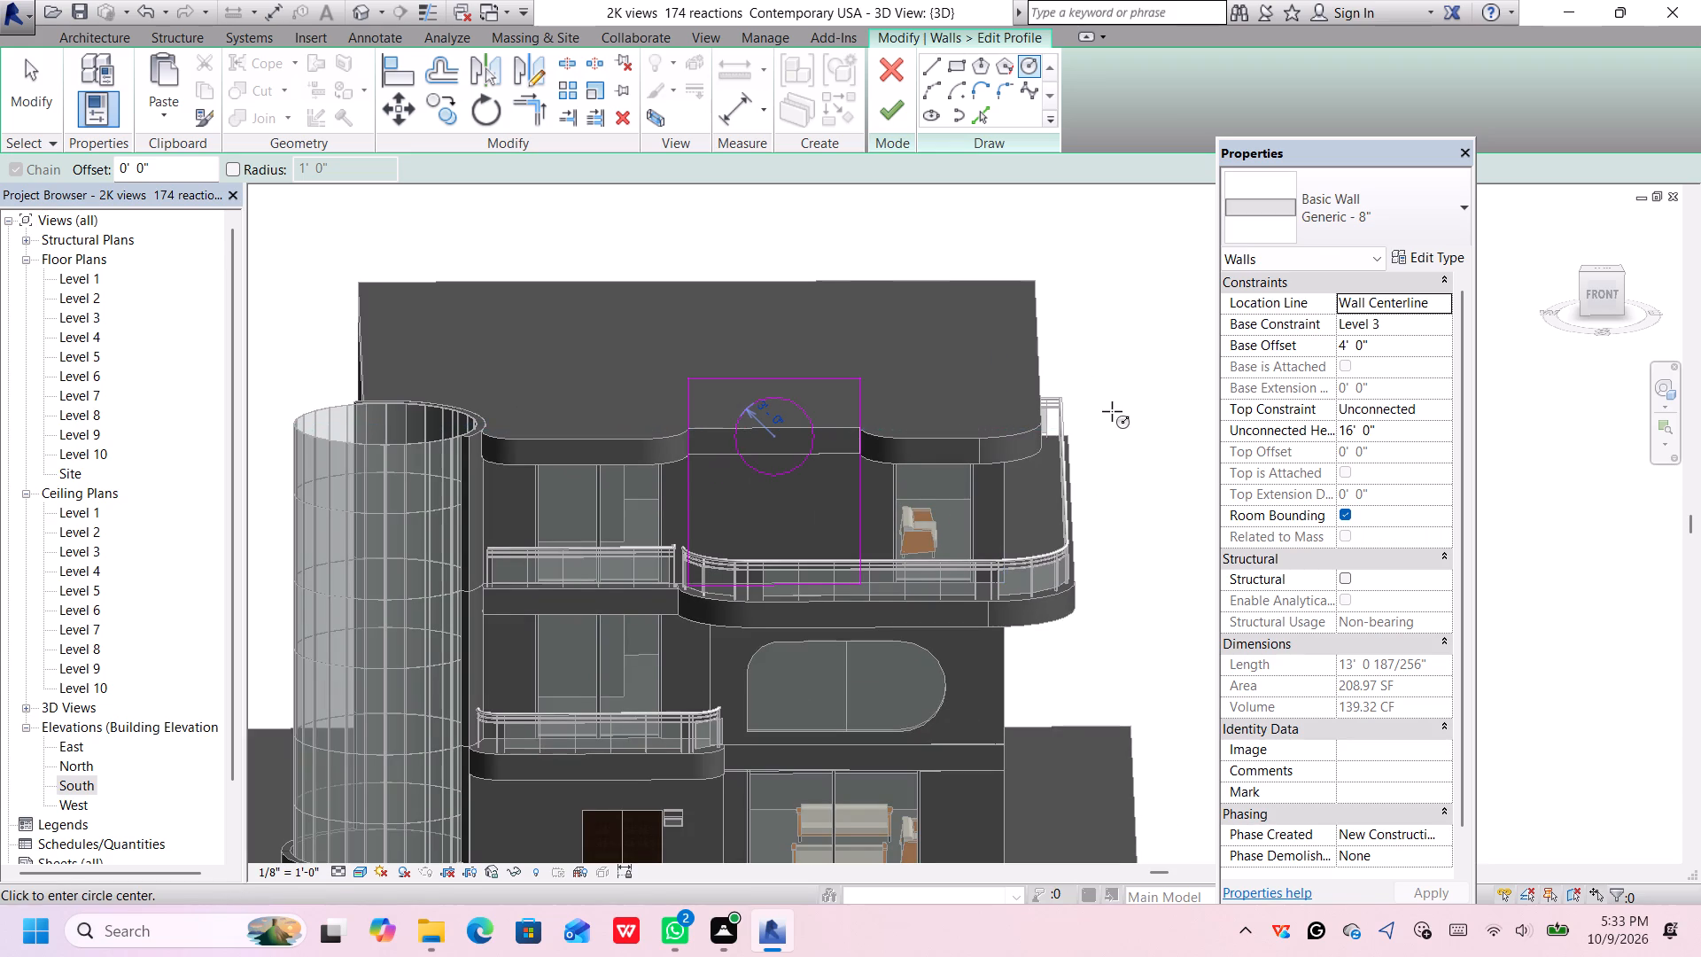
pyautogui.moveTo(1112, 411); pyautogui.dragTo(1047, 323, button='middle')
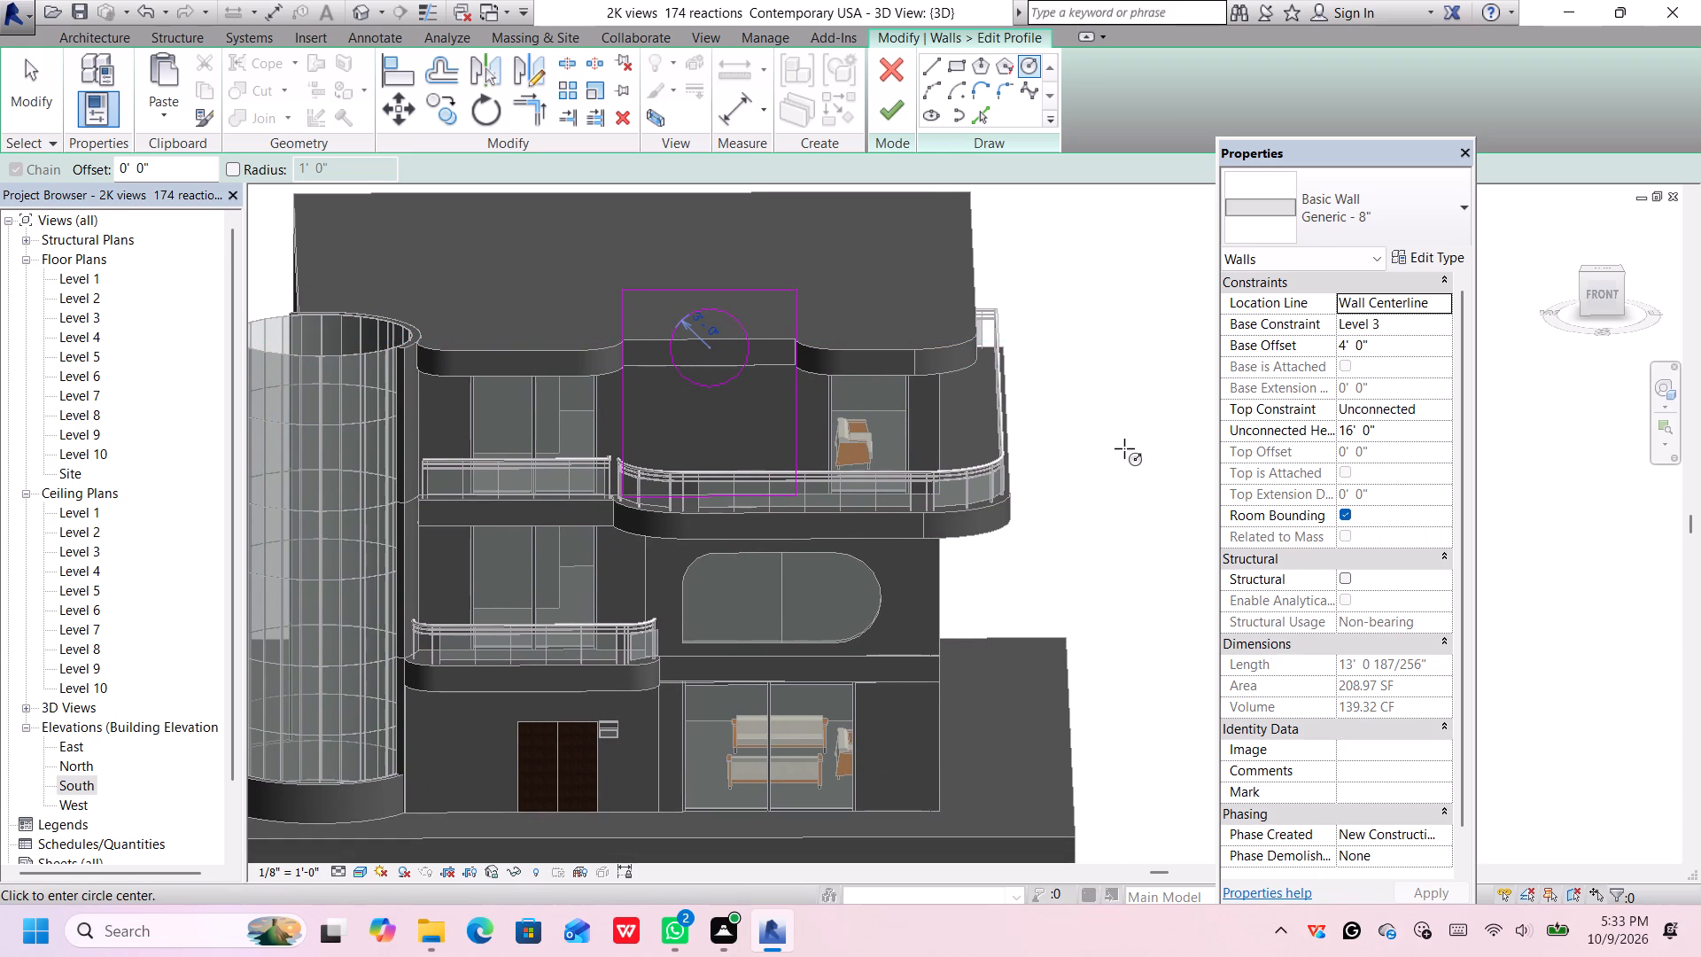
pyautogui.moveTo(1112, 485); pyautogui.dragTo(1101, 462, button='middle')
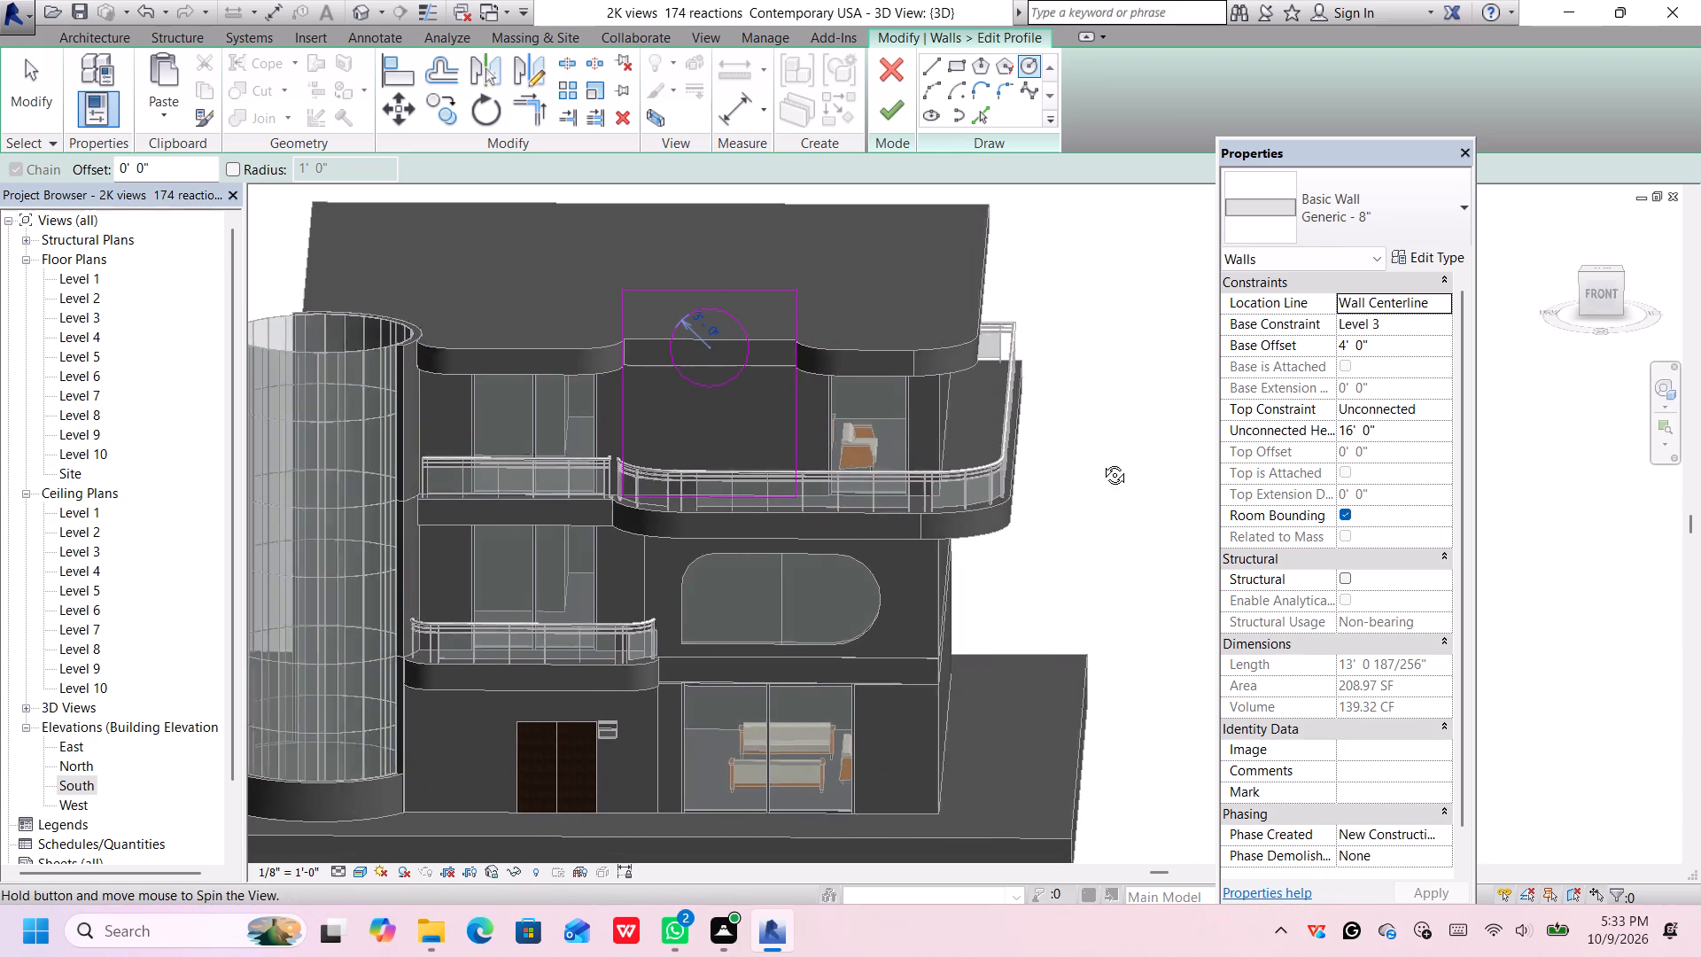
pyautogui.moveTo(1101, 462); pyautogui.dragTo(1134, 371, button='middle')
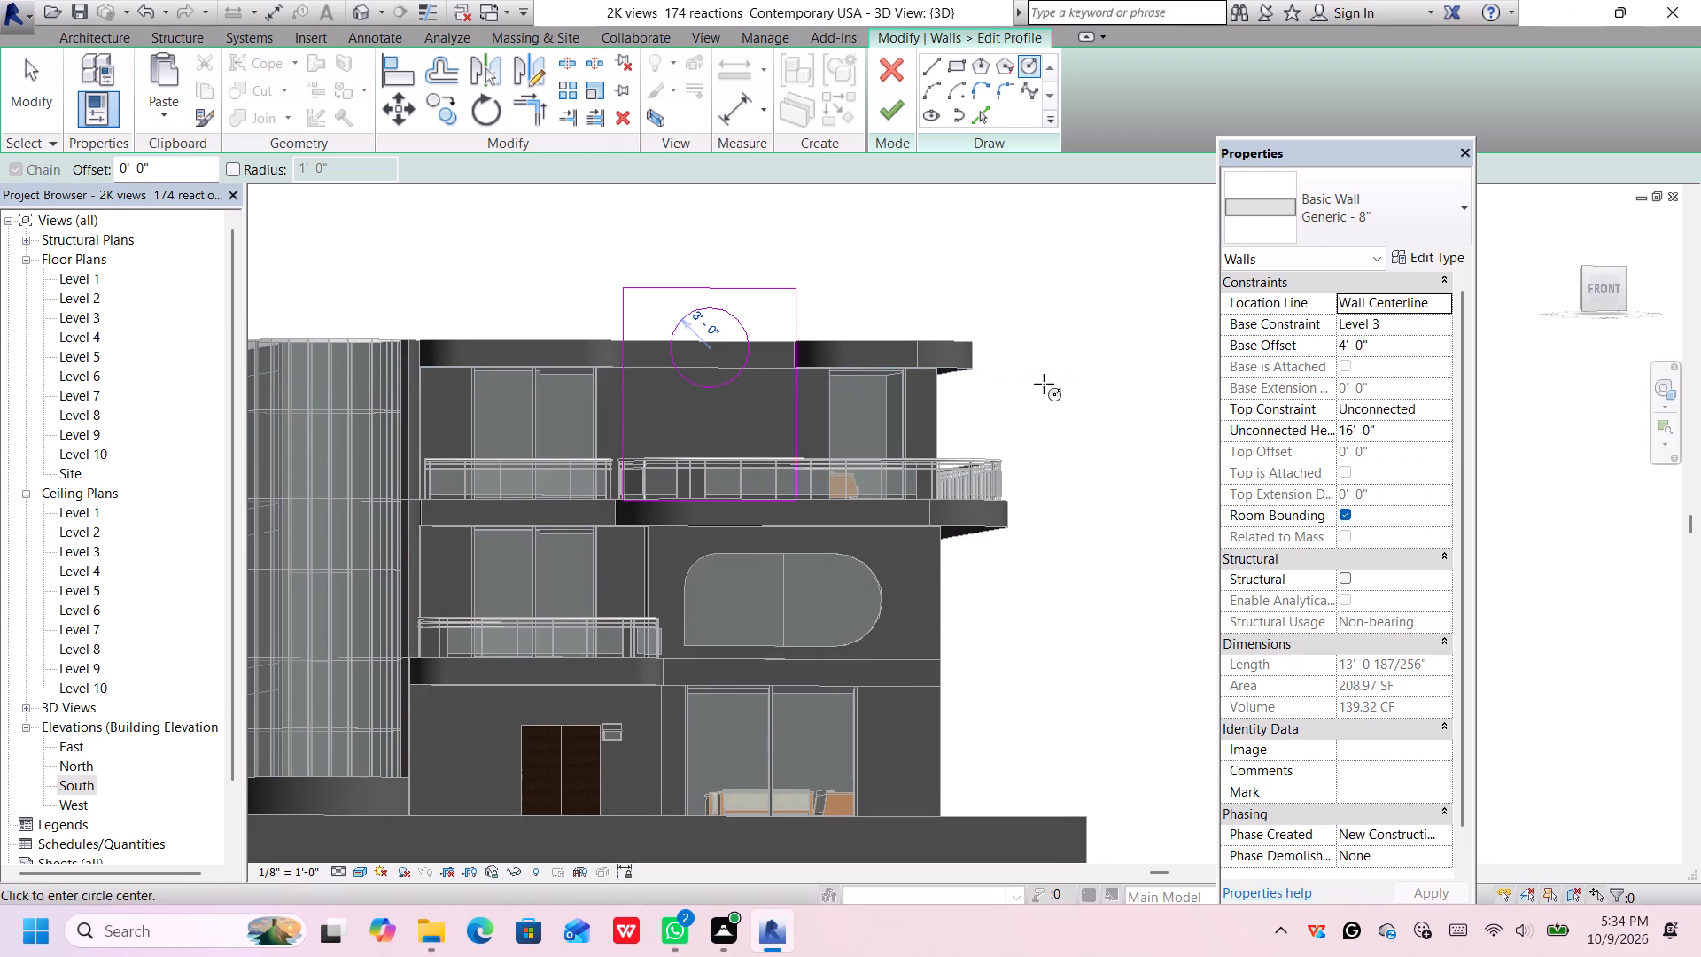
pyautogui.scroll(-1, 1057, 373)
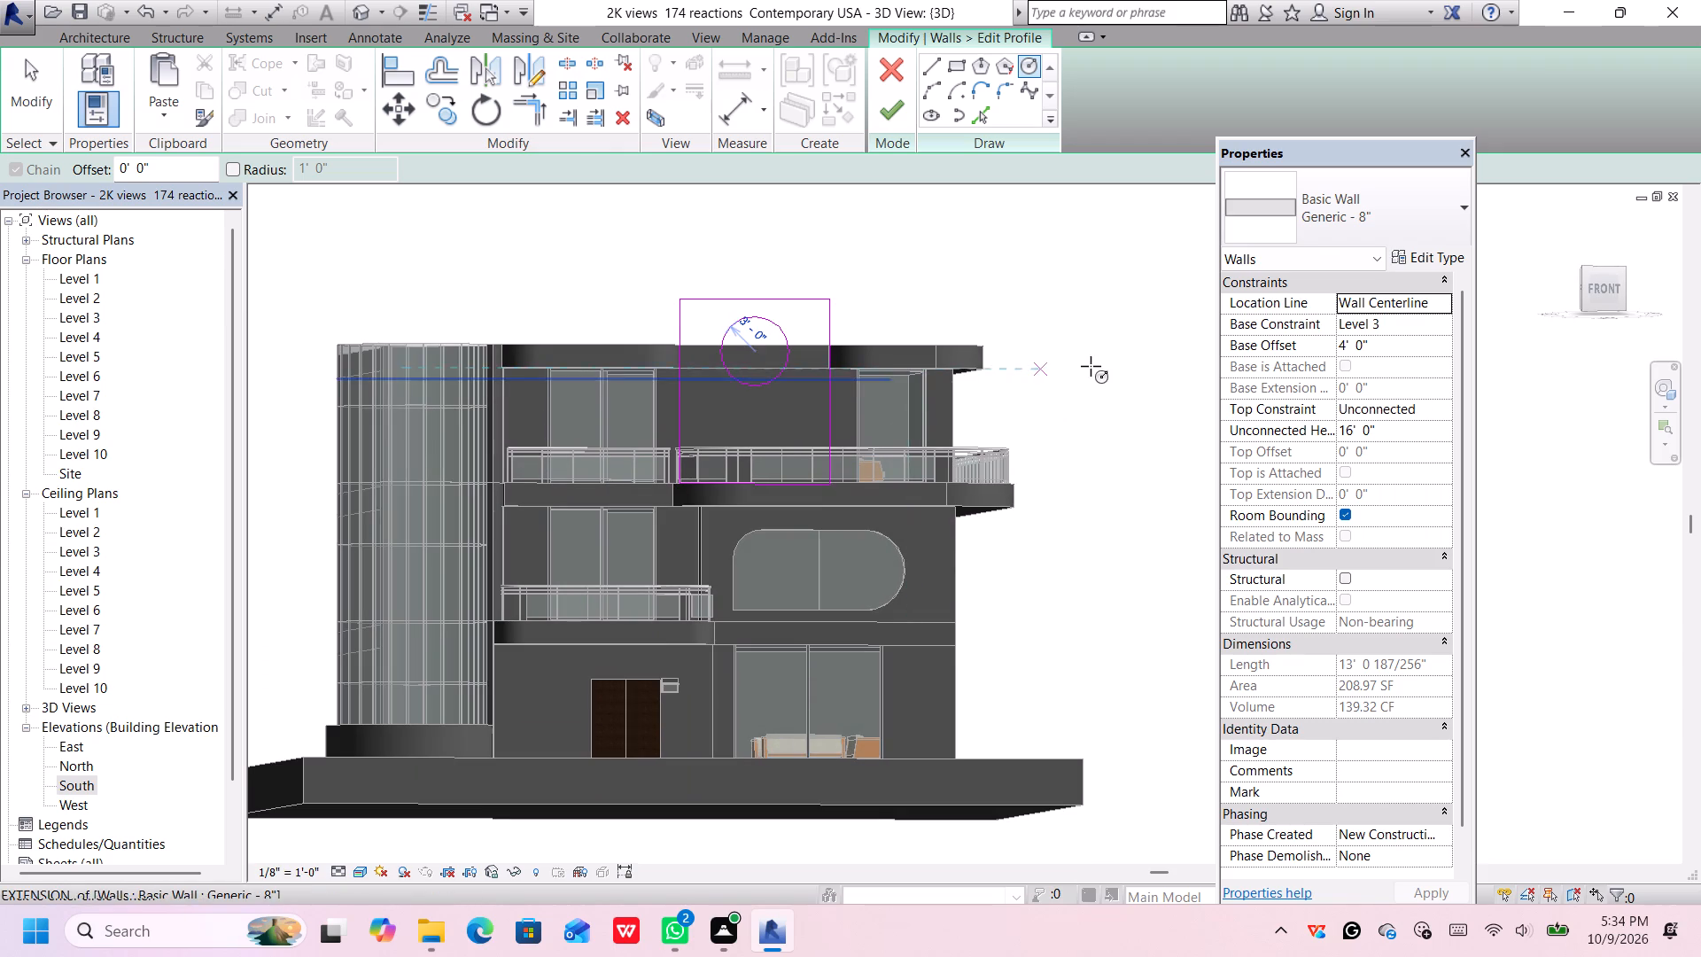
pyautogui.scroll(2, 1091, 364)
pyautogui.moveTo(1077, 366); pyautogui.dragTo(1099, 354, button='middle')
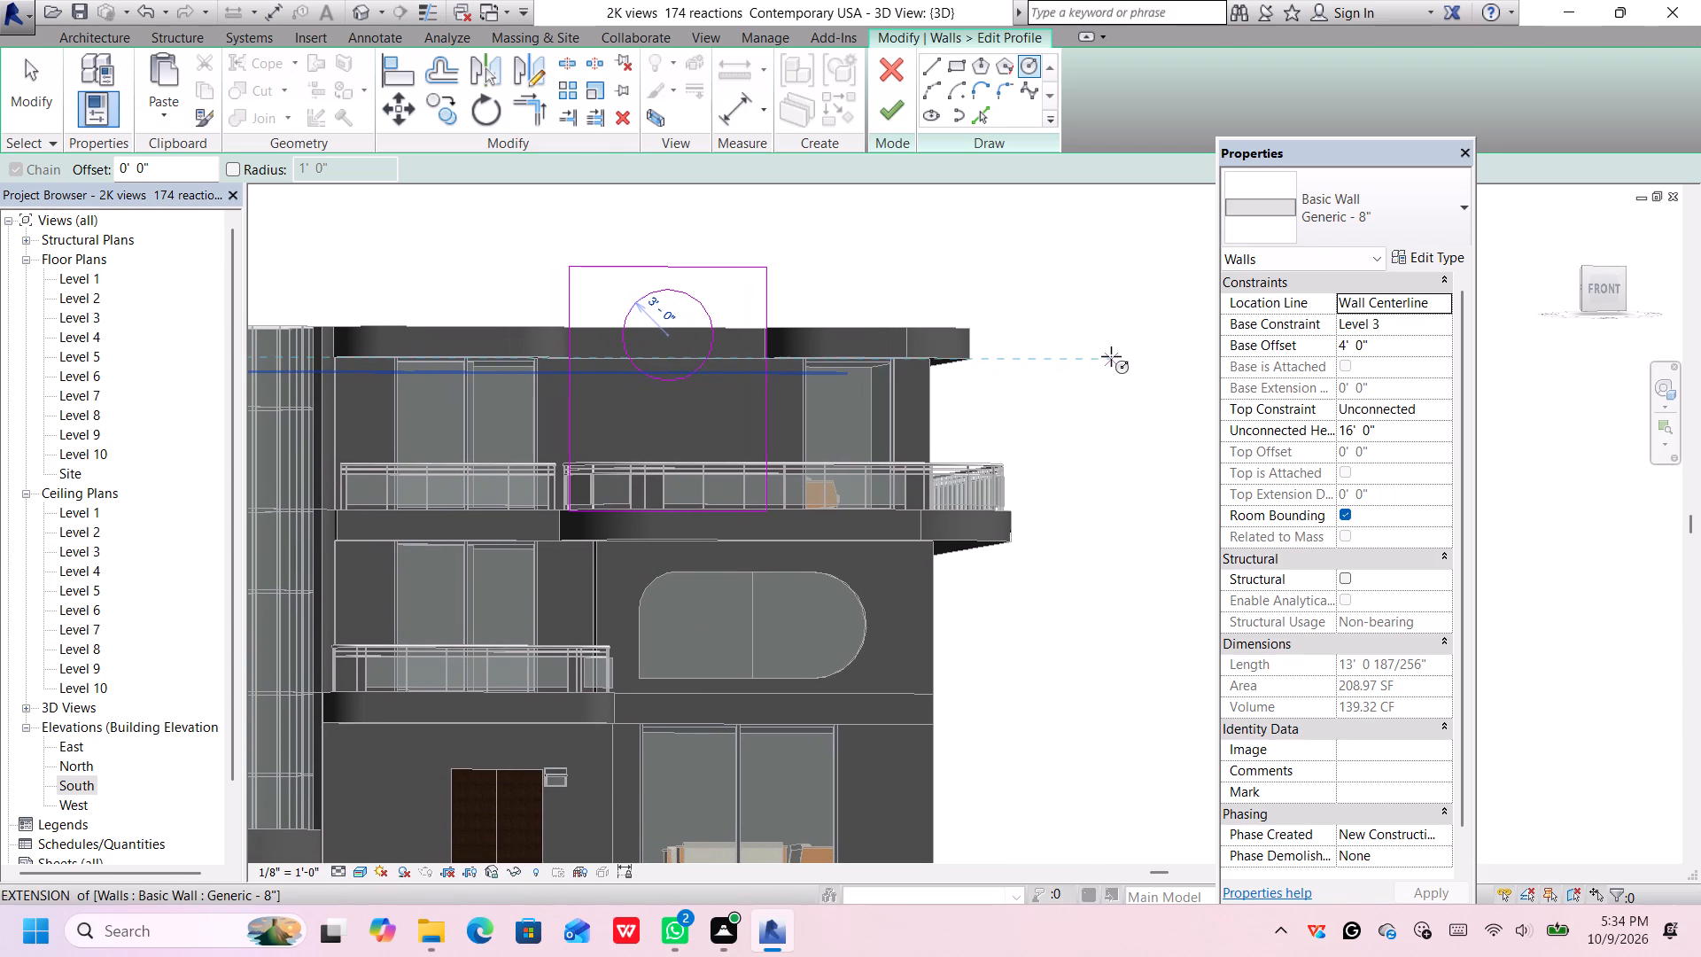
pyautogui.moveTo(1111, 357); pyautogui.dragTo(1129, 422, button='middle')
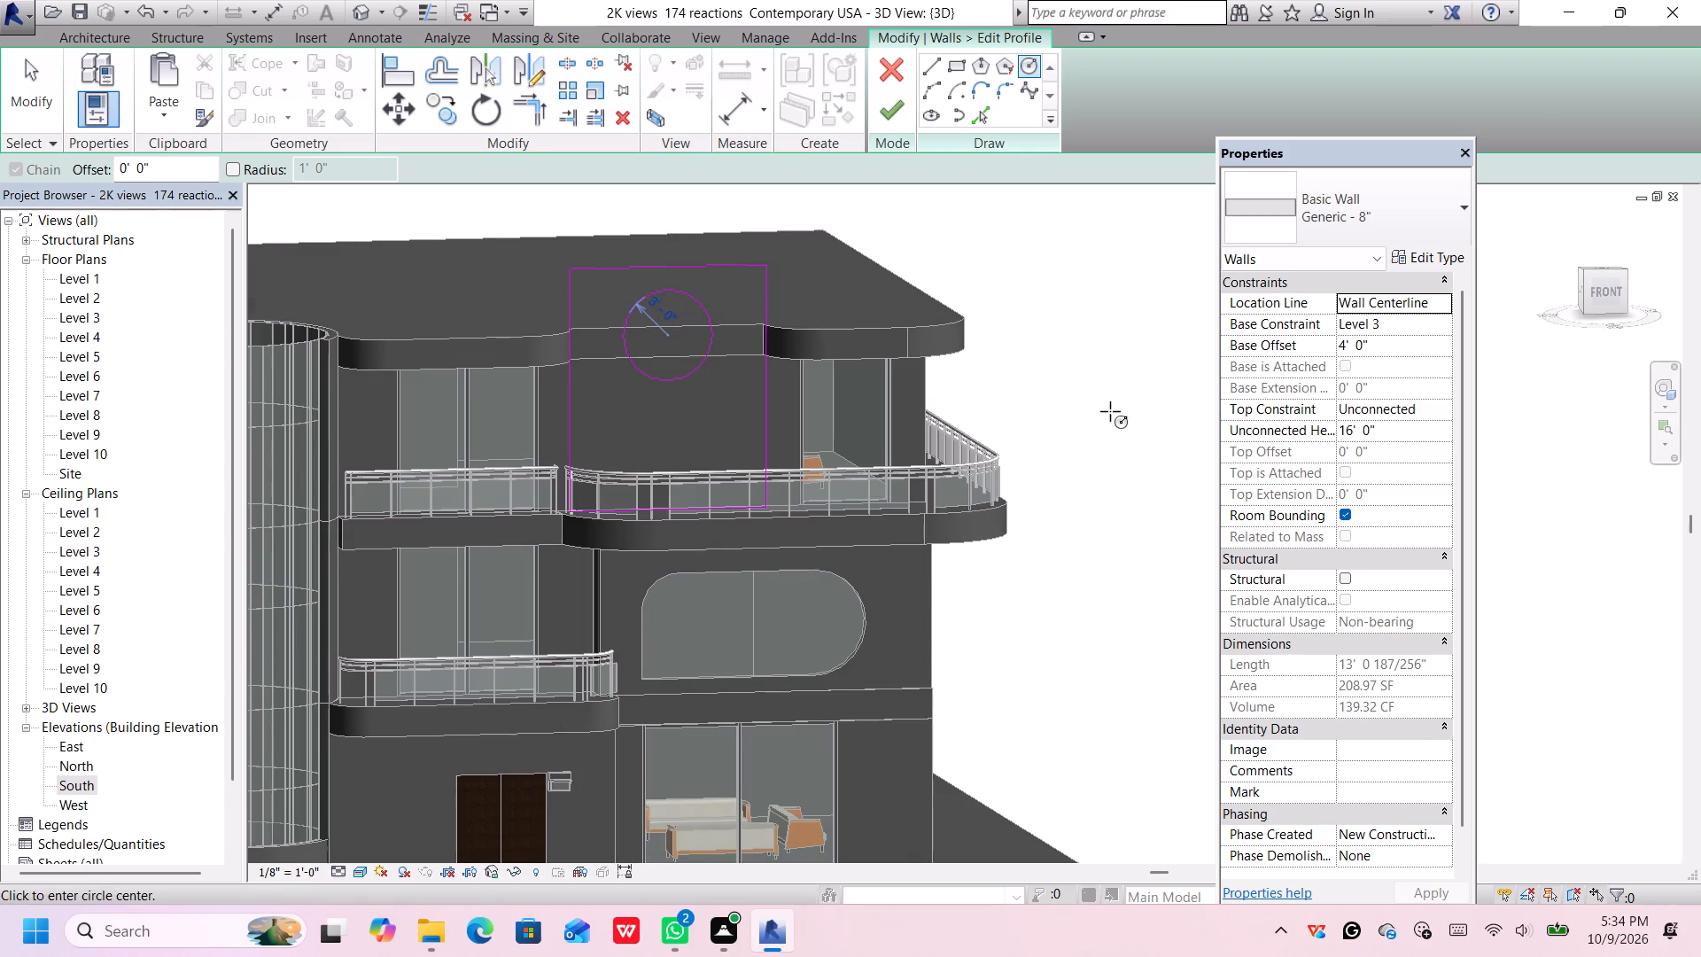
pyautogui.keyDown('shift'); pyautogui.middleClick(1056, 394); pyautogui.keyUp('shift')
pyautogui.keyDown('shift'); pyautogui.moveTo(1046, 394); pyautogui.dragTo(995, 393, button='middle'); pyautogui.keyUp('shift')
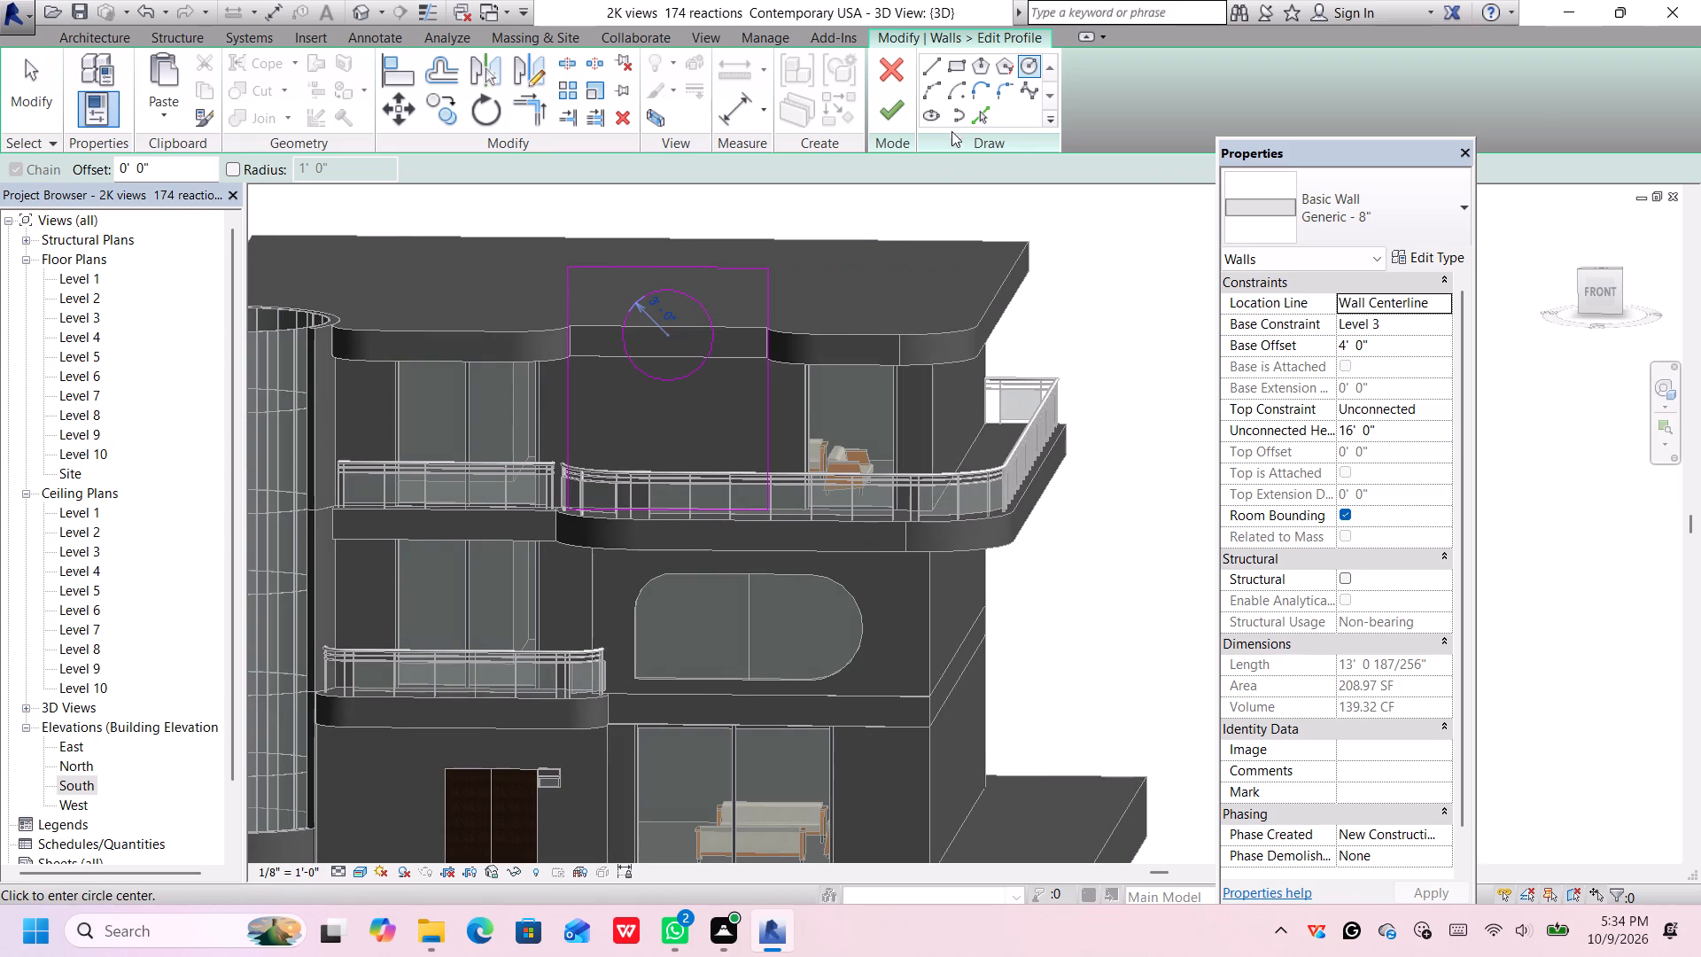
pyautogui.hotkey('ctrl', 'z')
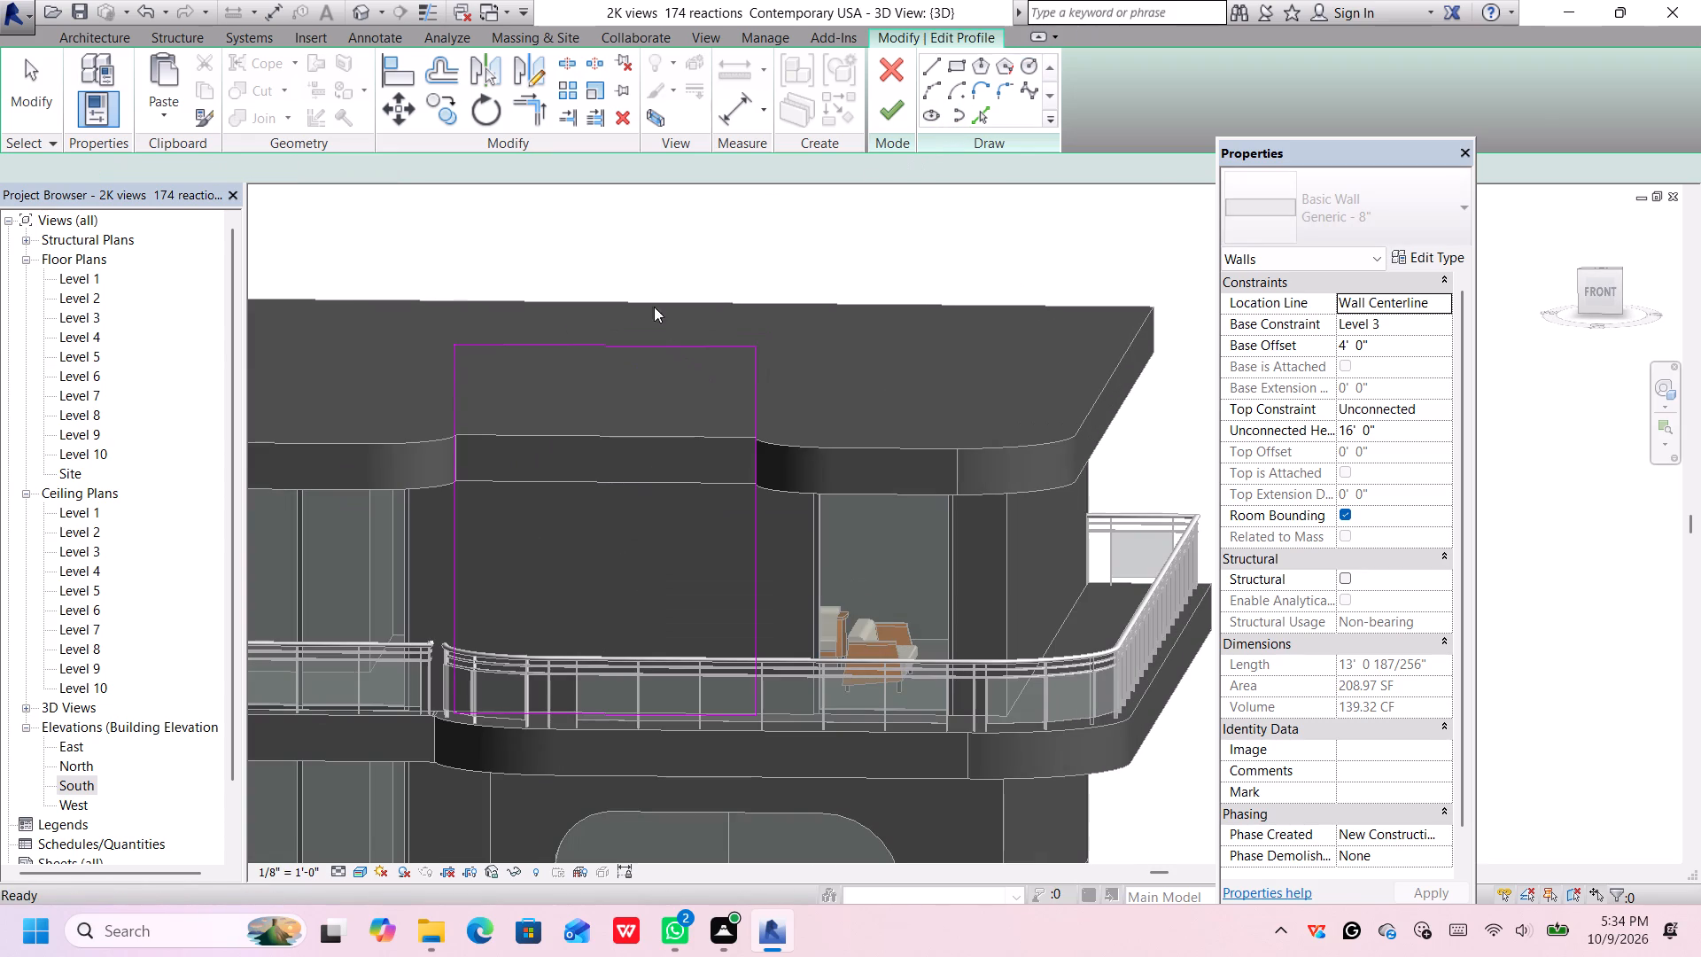
# Sketch a circle of about 5' 6" radius near the middle of the recess wall's profile.
pyautogui.click(1028, 65)
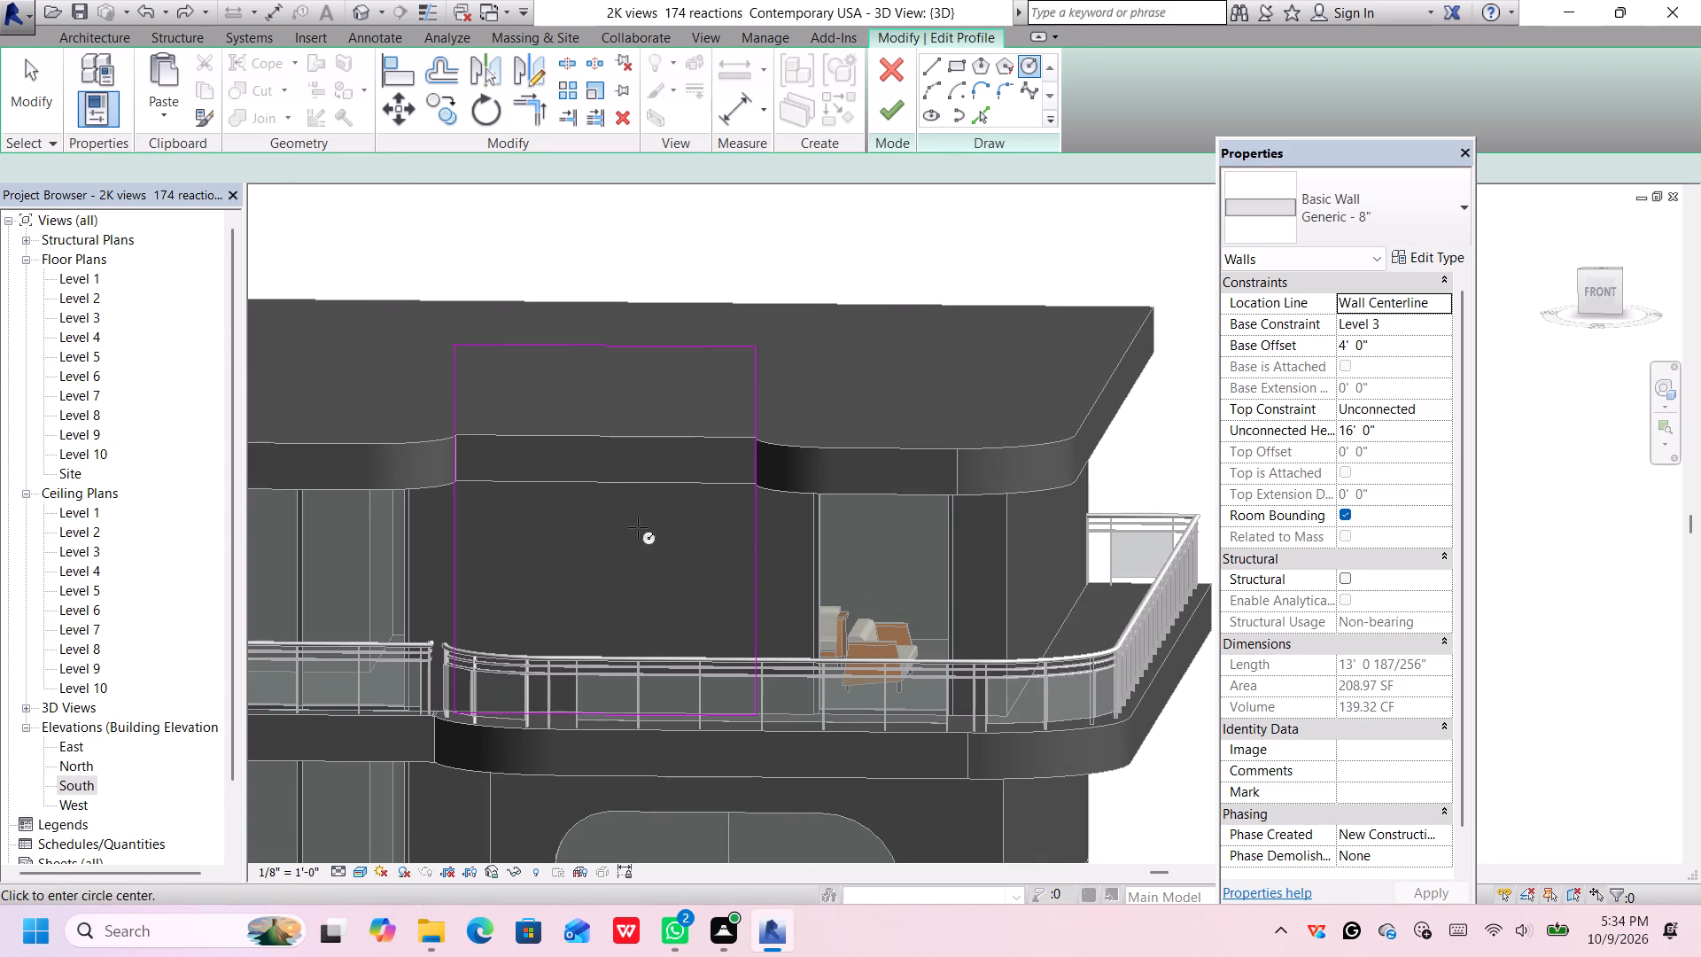
pyautogui.click(595, 530)
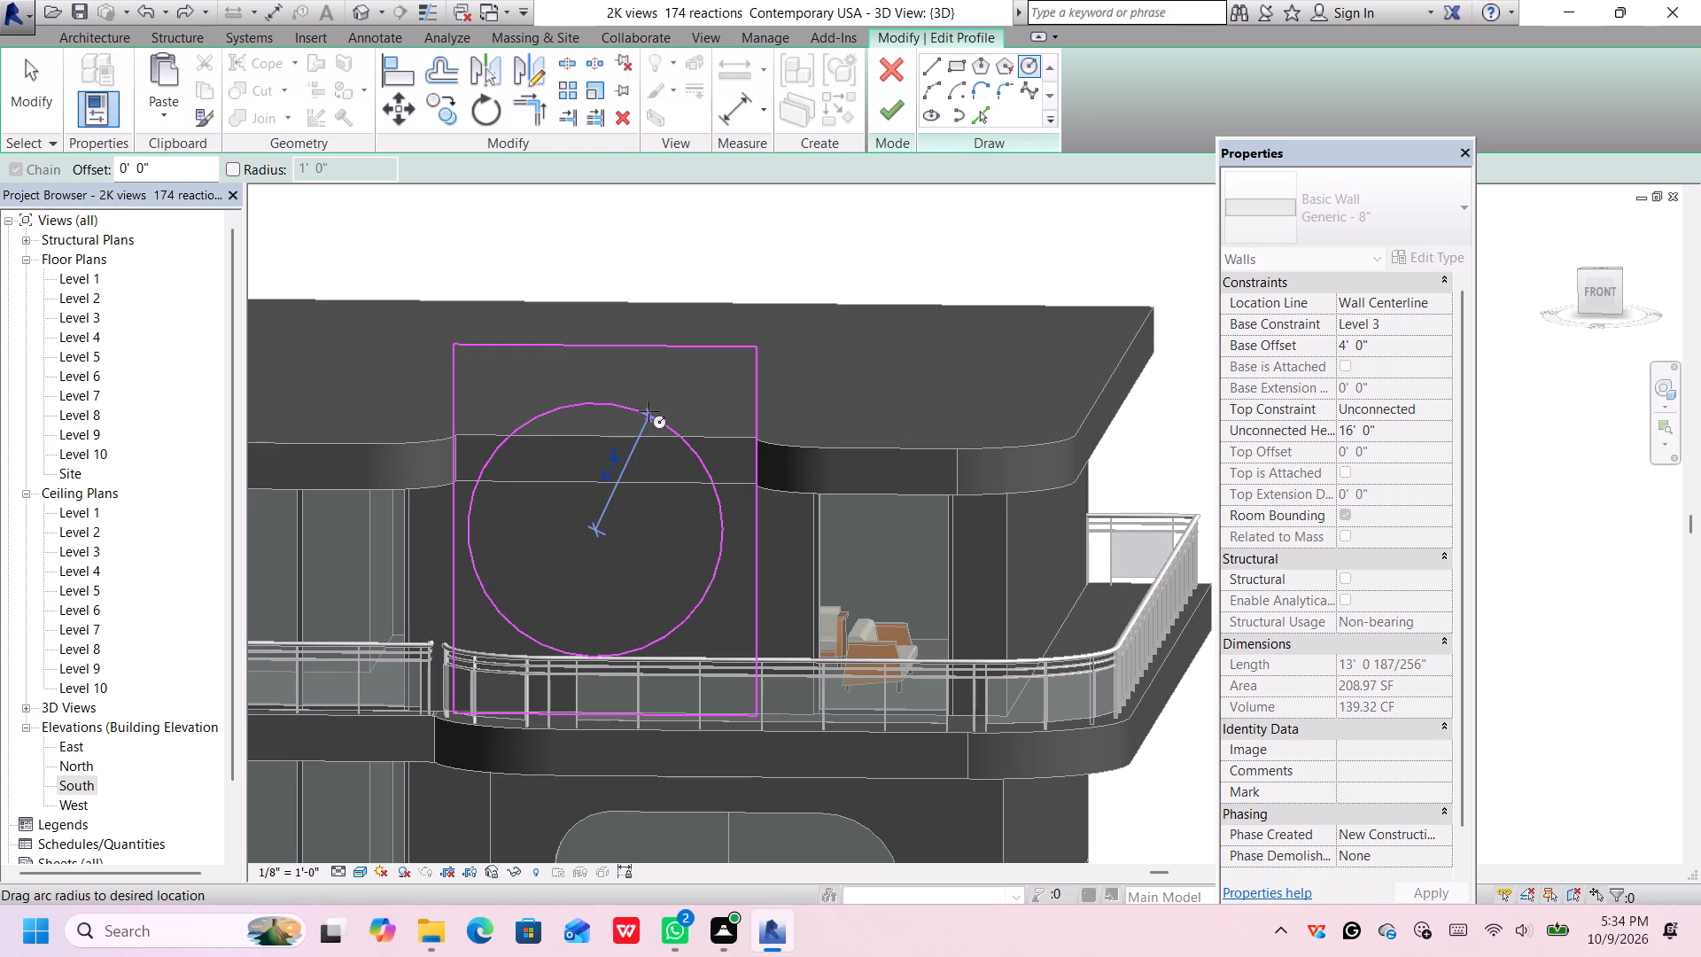
pyautogui.press('Escape')
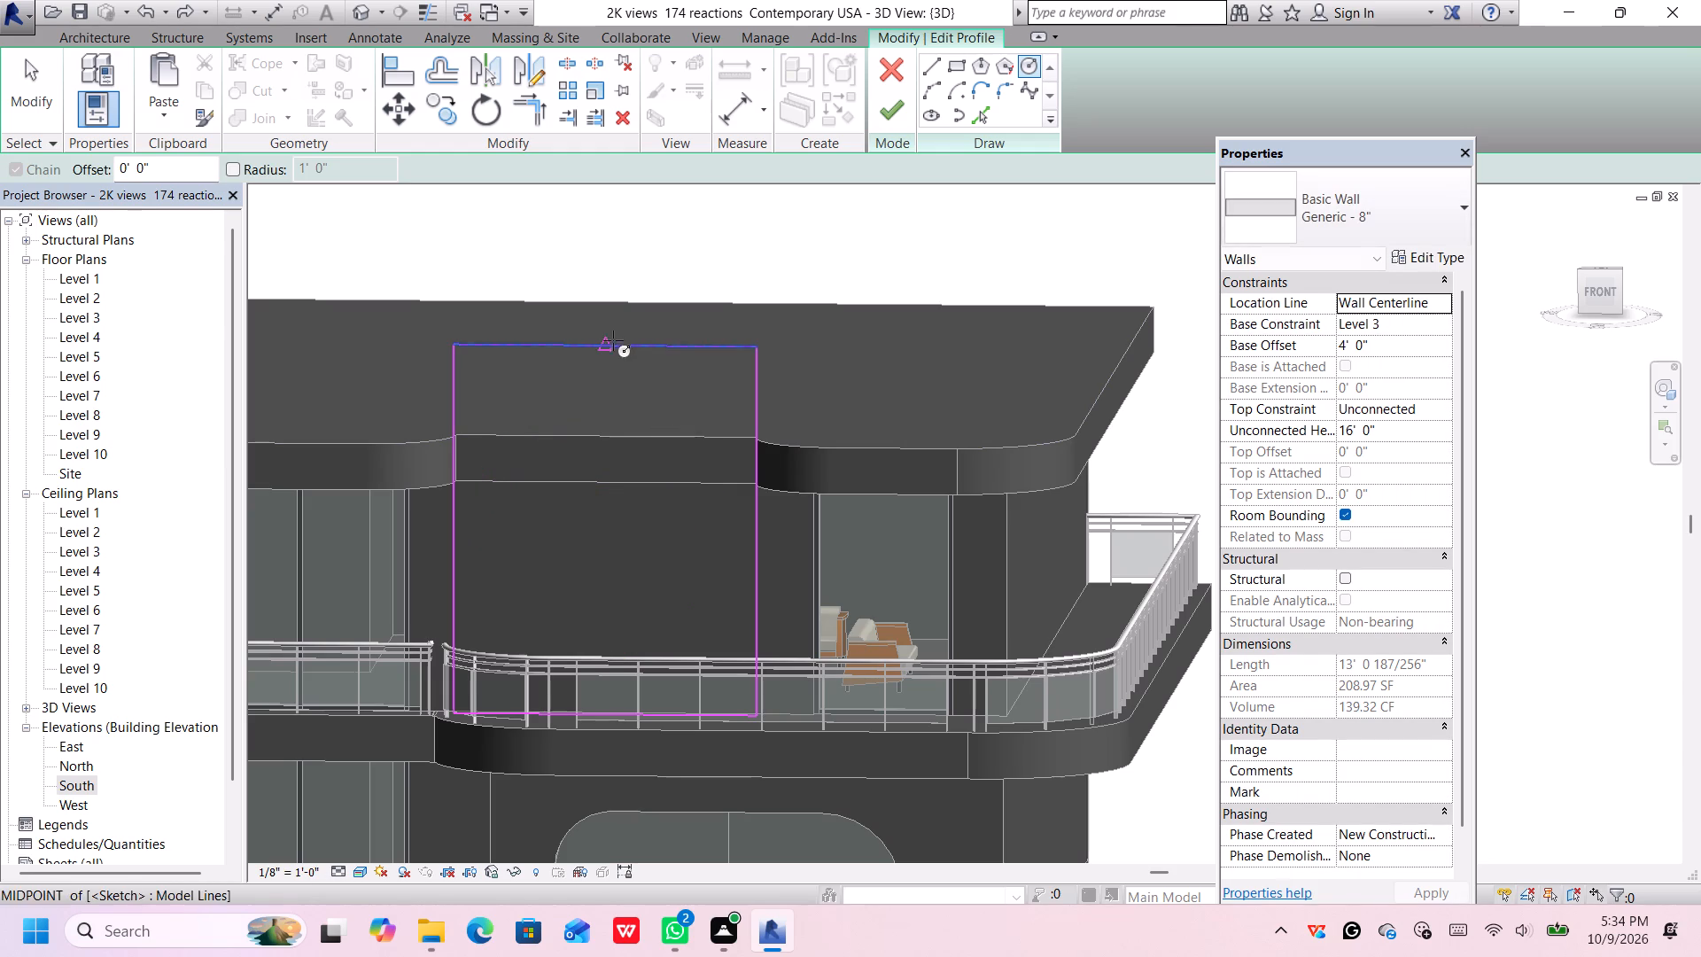
pyautogui.click(599, 534)
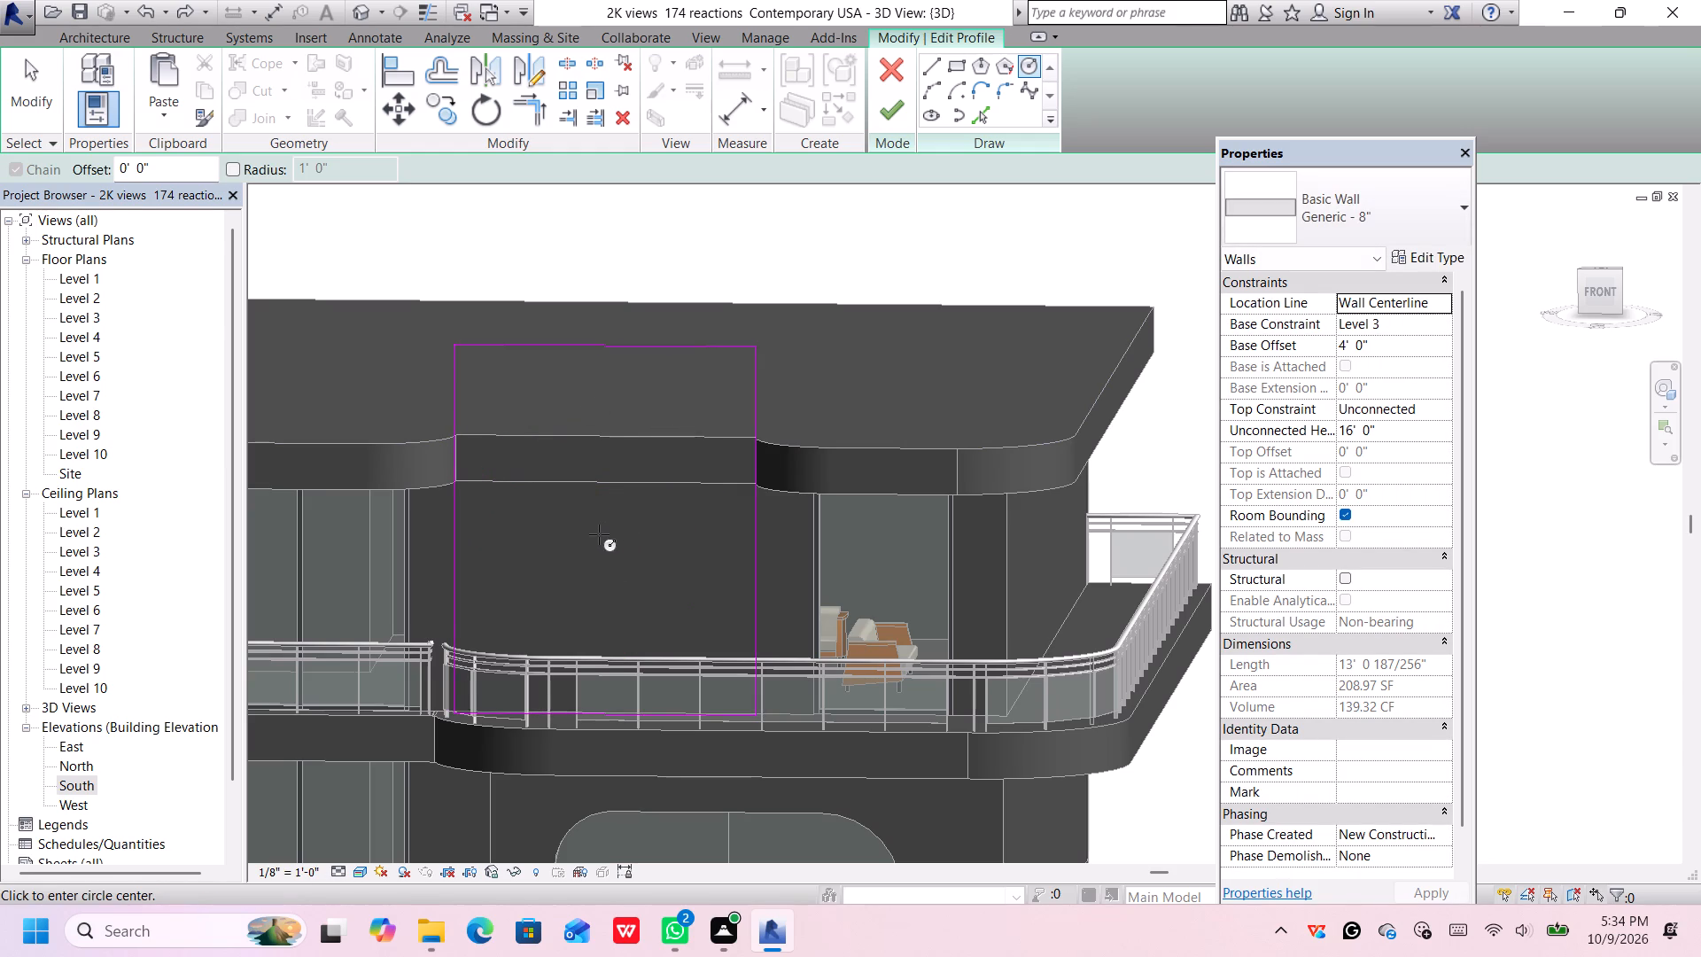
pyautogui.click(654, 419)
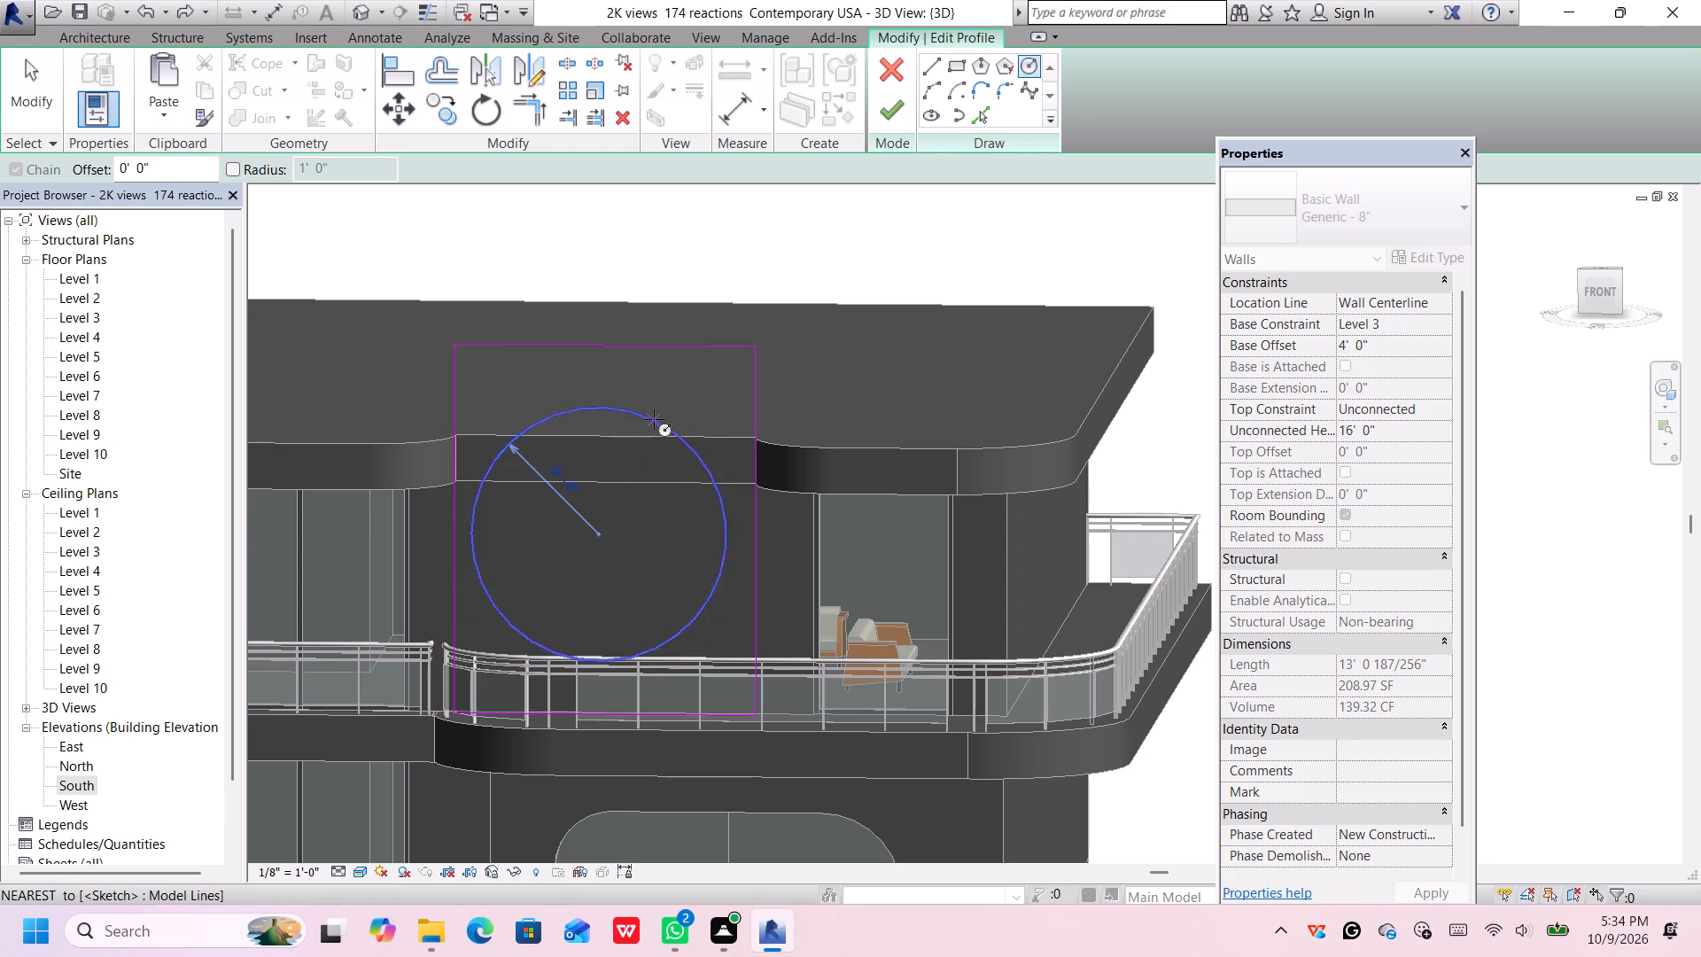
pyautogui.press('Right')
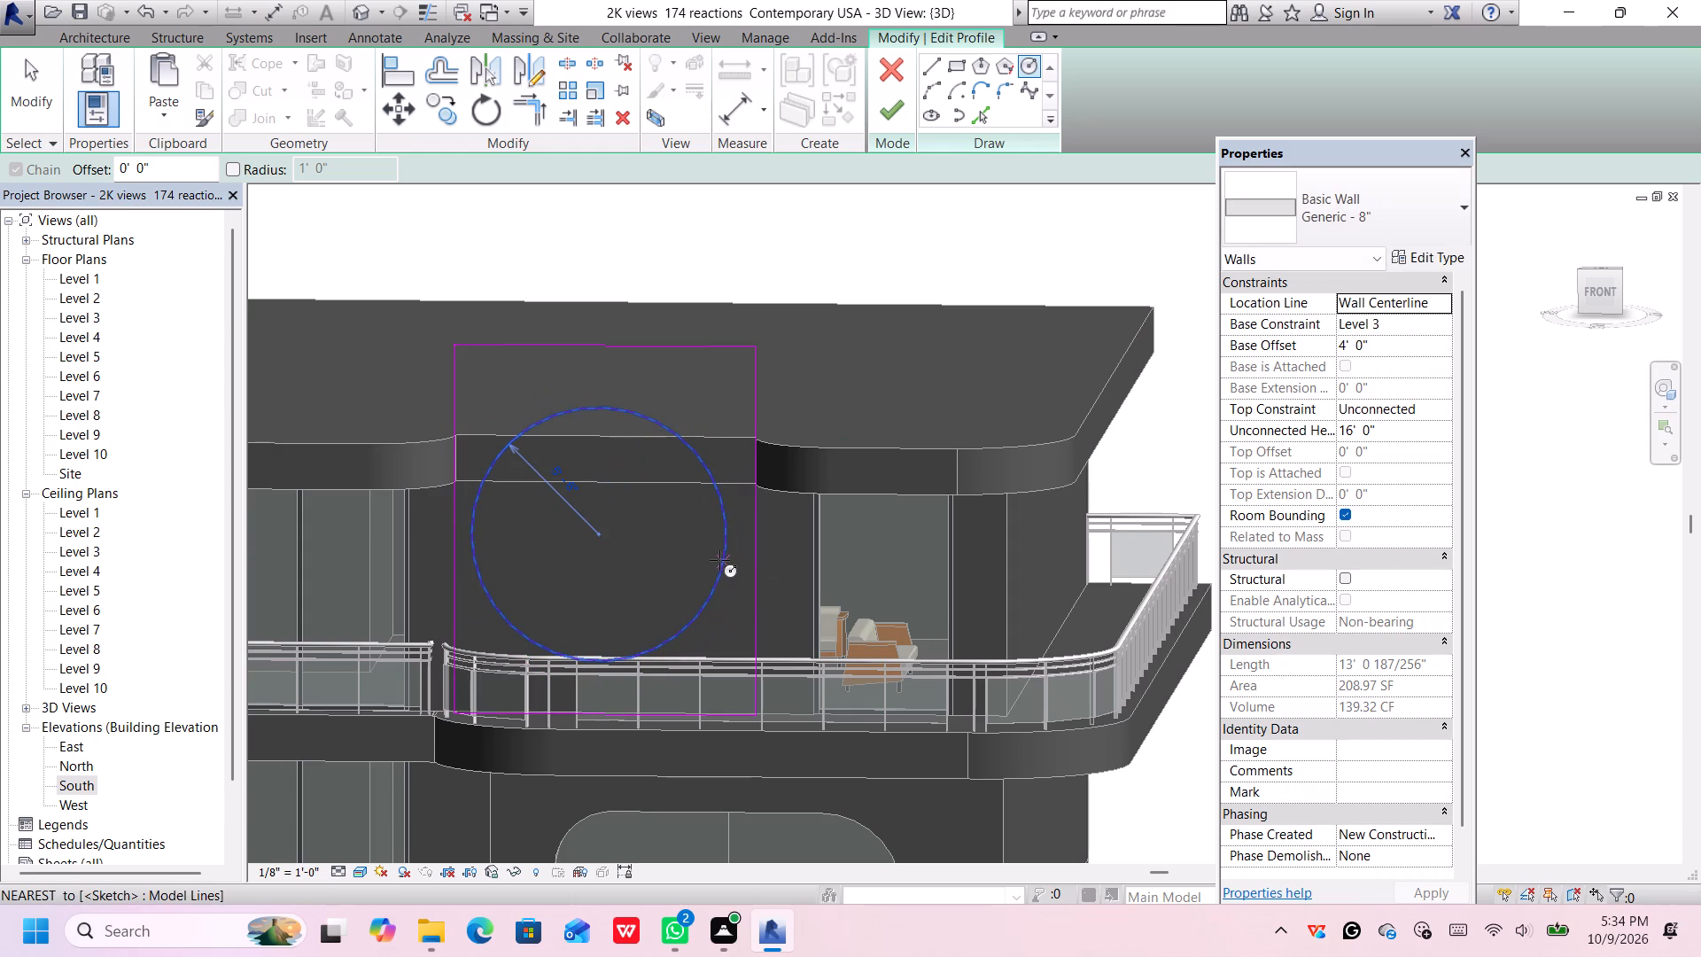
pyautogui.press('Right')
pyautogui.press('Right')
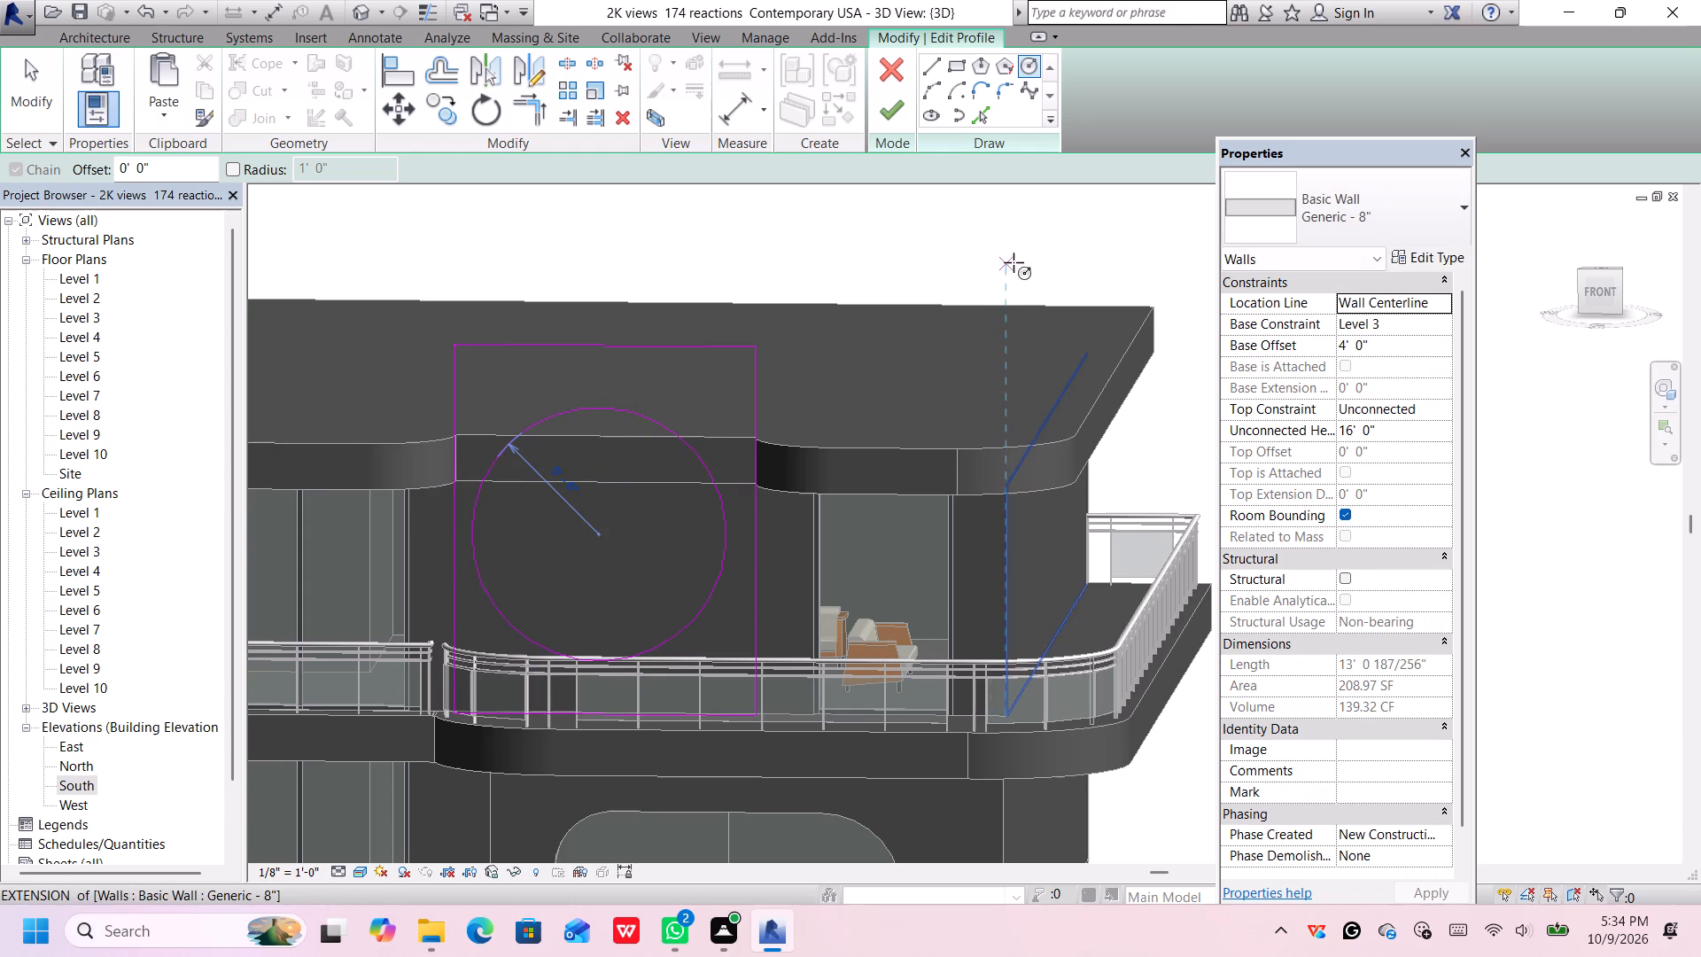
pyautogui.press('Right')
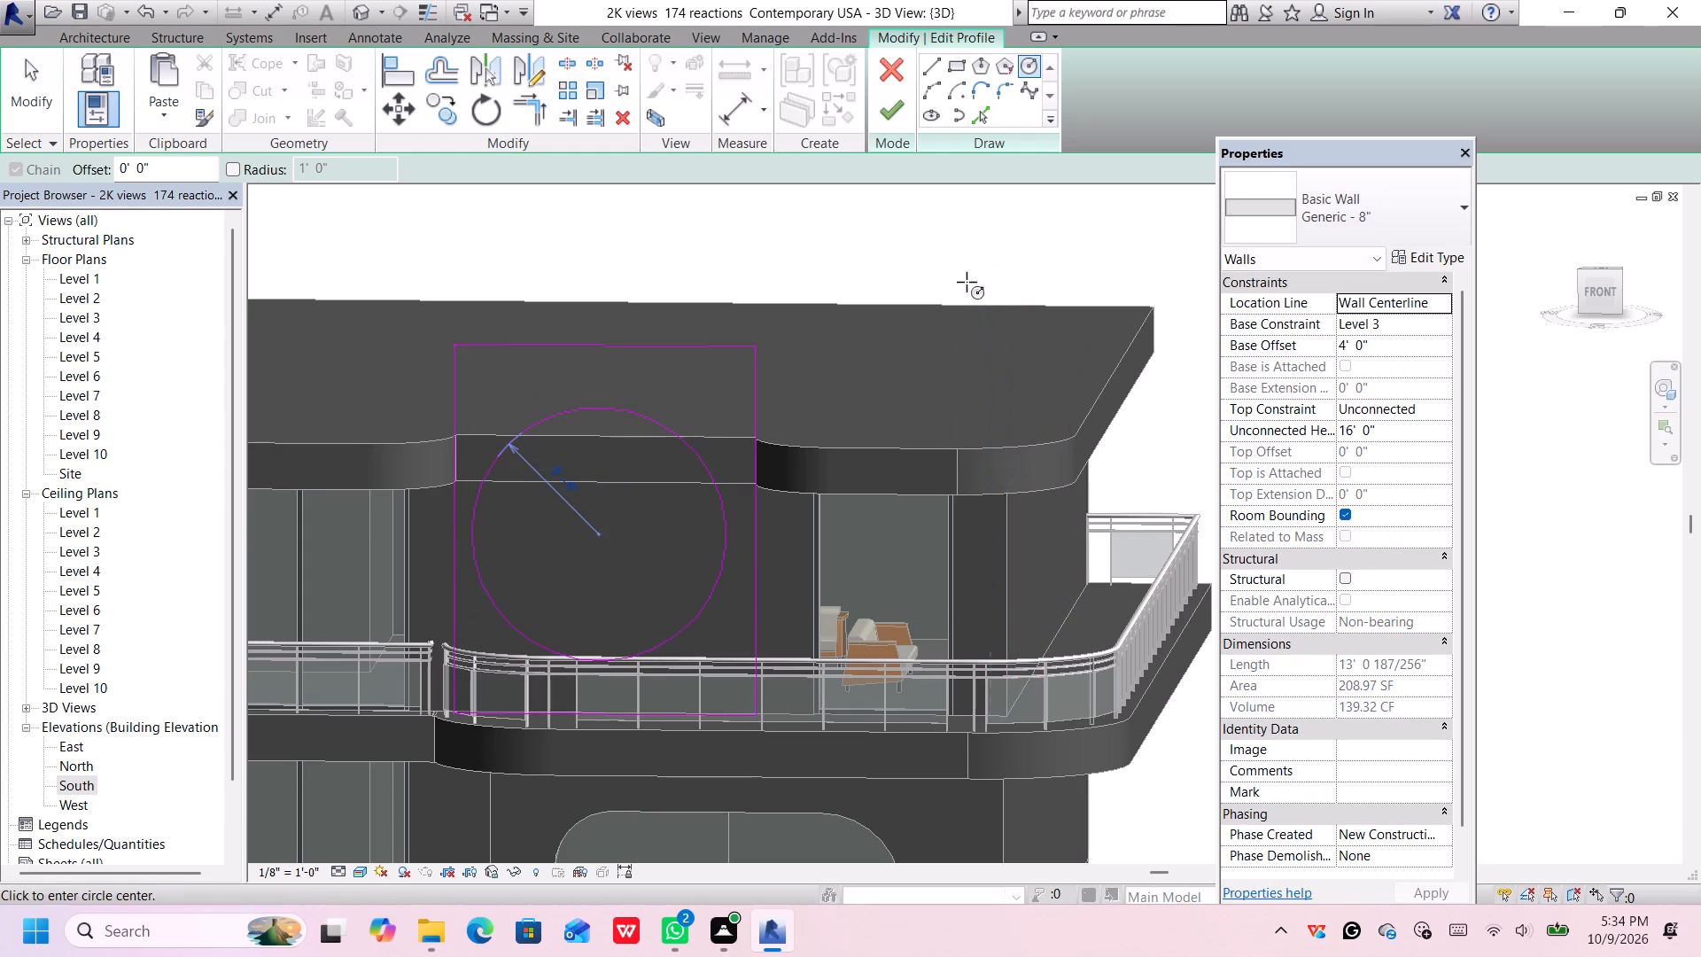
pyautogui.moveTo(1156, 452); pyautogui.dragTo(1176, 449, button='middle')
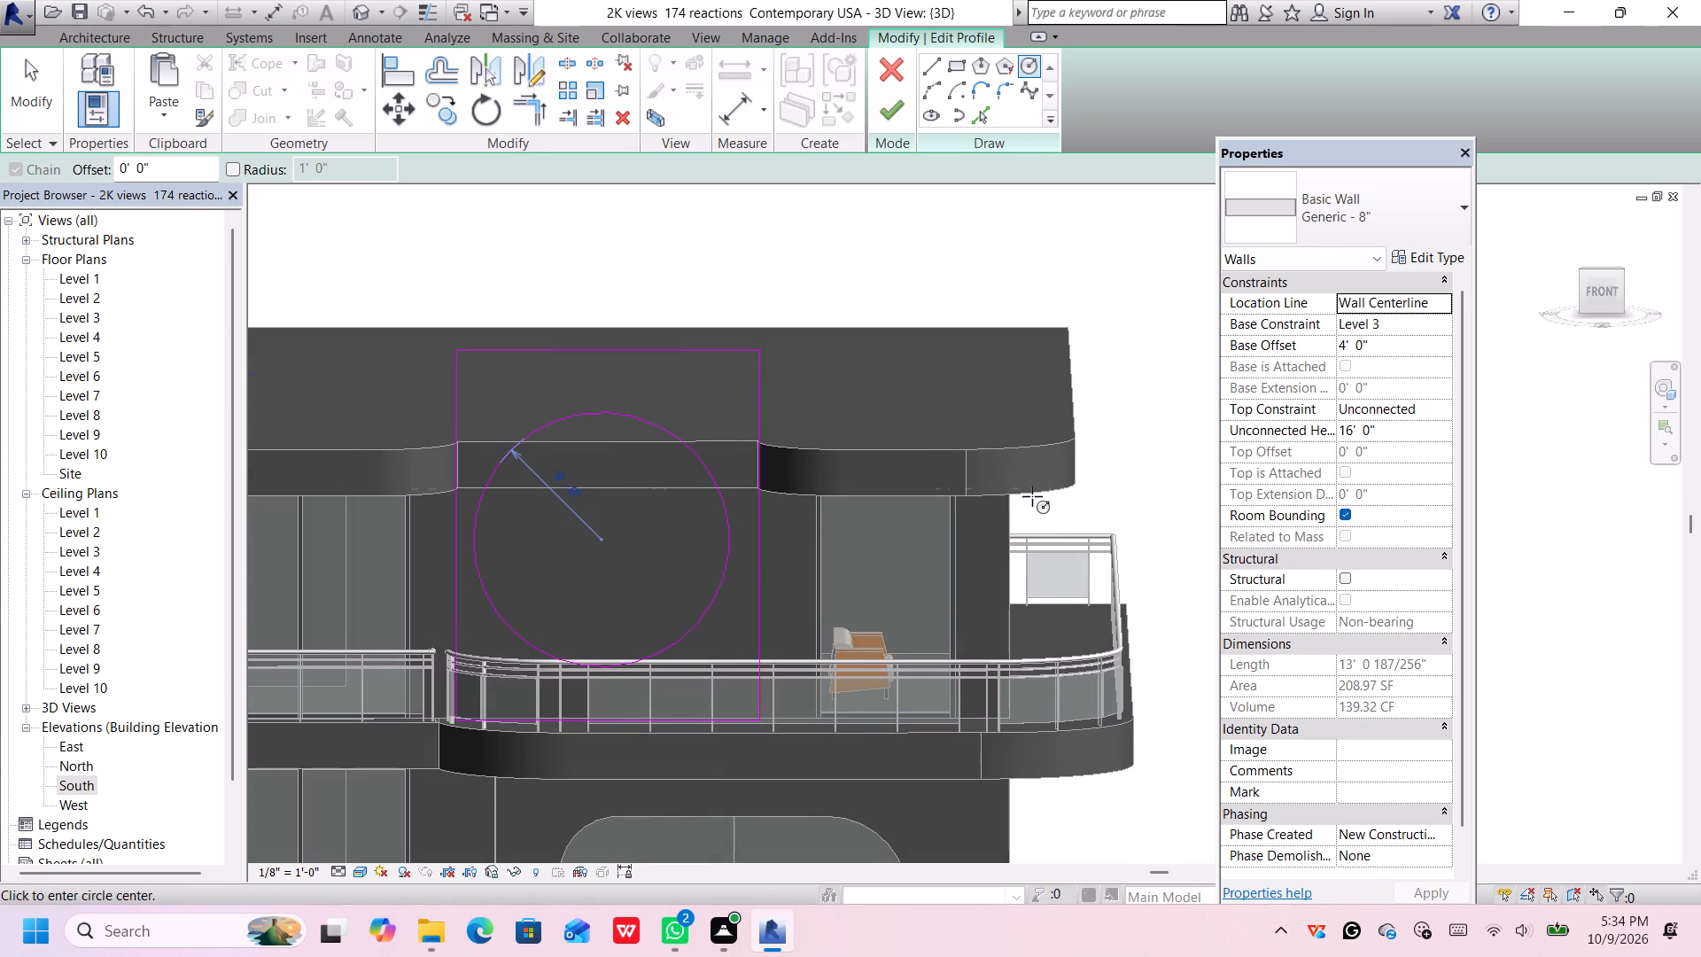
pyautogui.scroll(-3, 710, 577)
pyautogui.scroll(1, 728, 558)
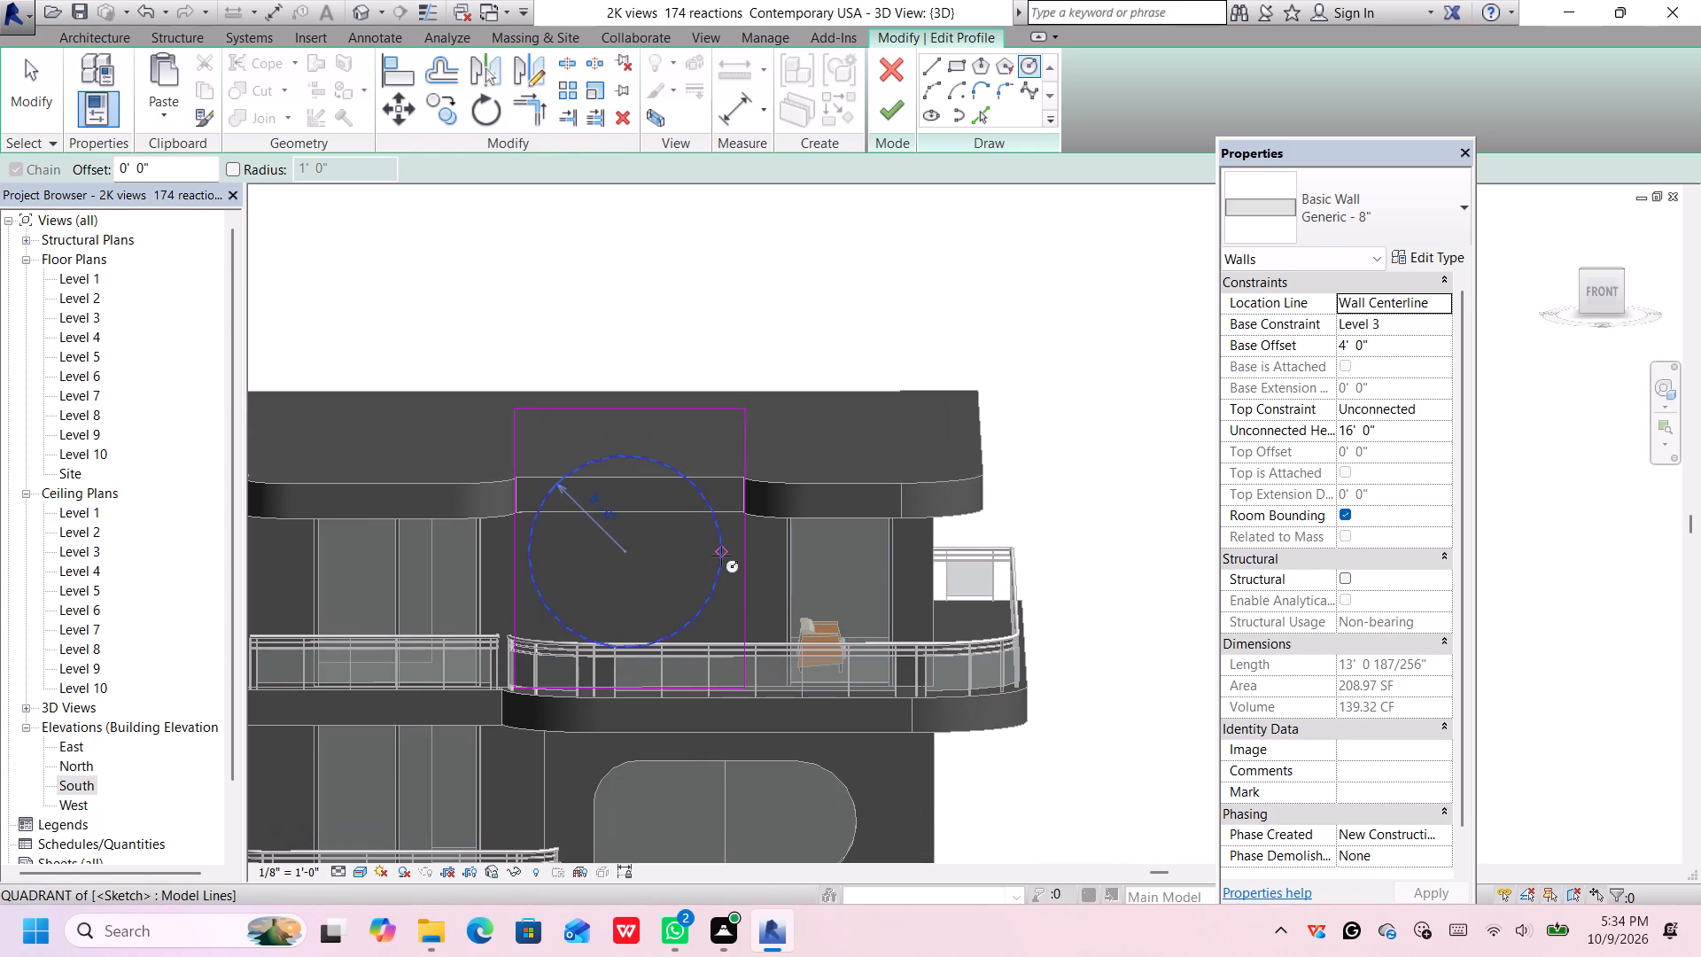
pyautogui.press('Escape')
pyautogui.press('Escape')
# Nudge the sketched circle upward and slightly sideways to centre it in the upper part of the recess wall's profile.
pyautogui.click(722, 547)
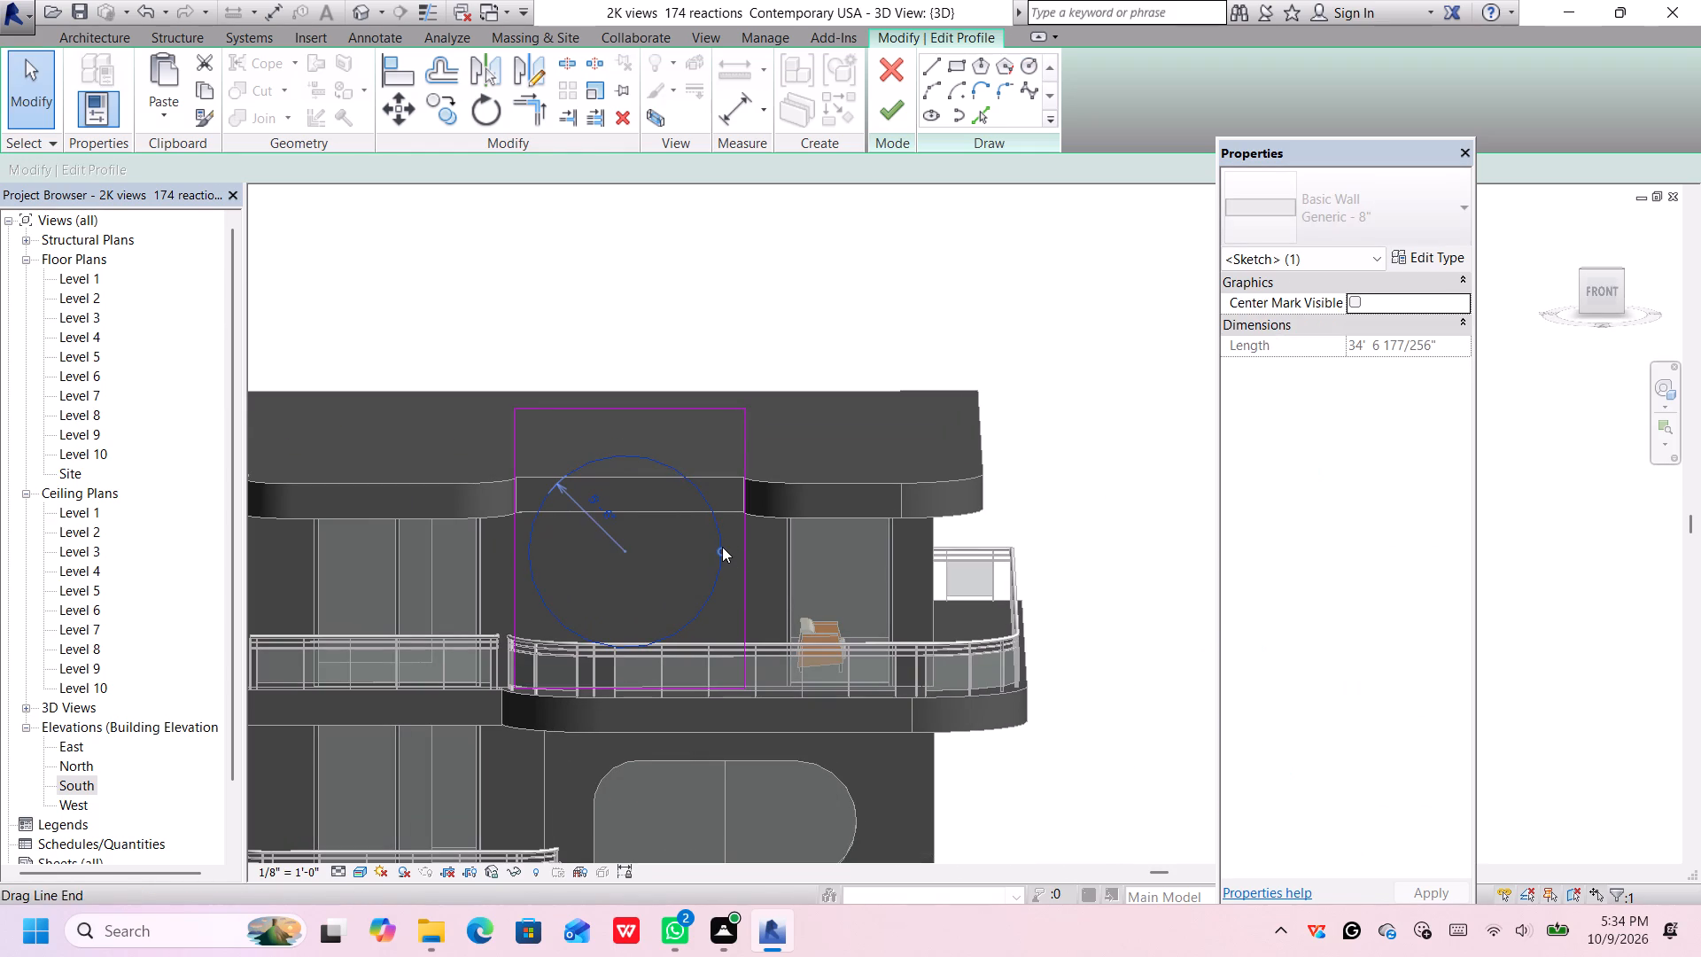
pyautogui.press('Right')
pyautogui.press('Right')
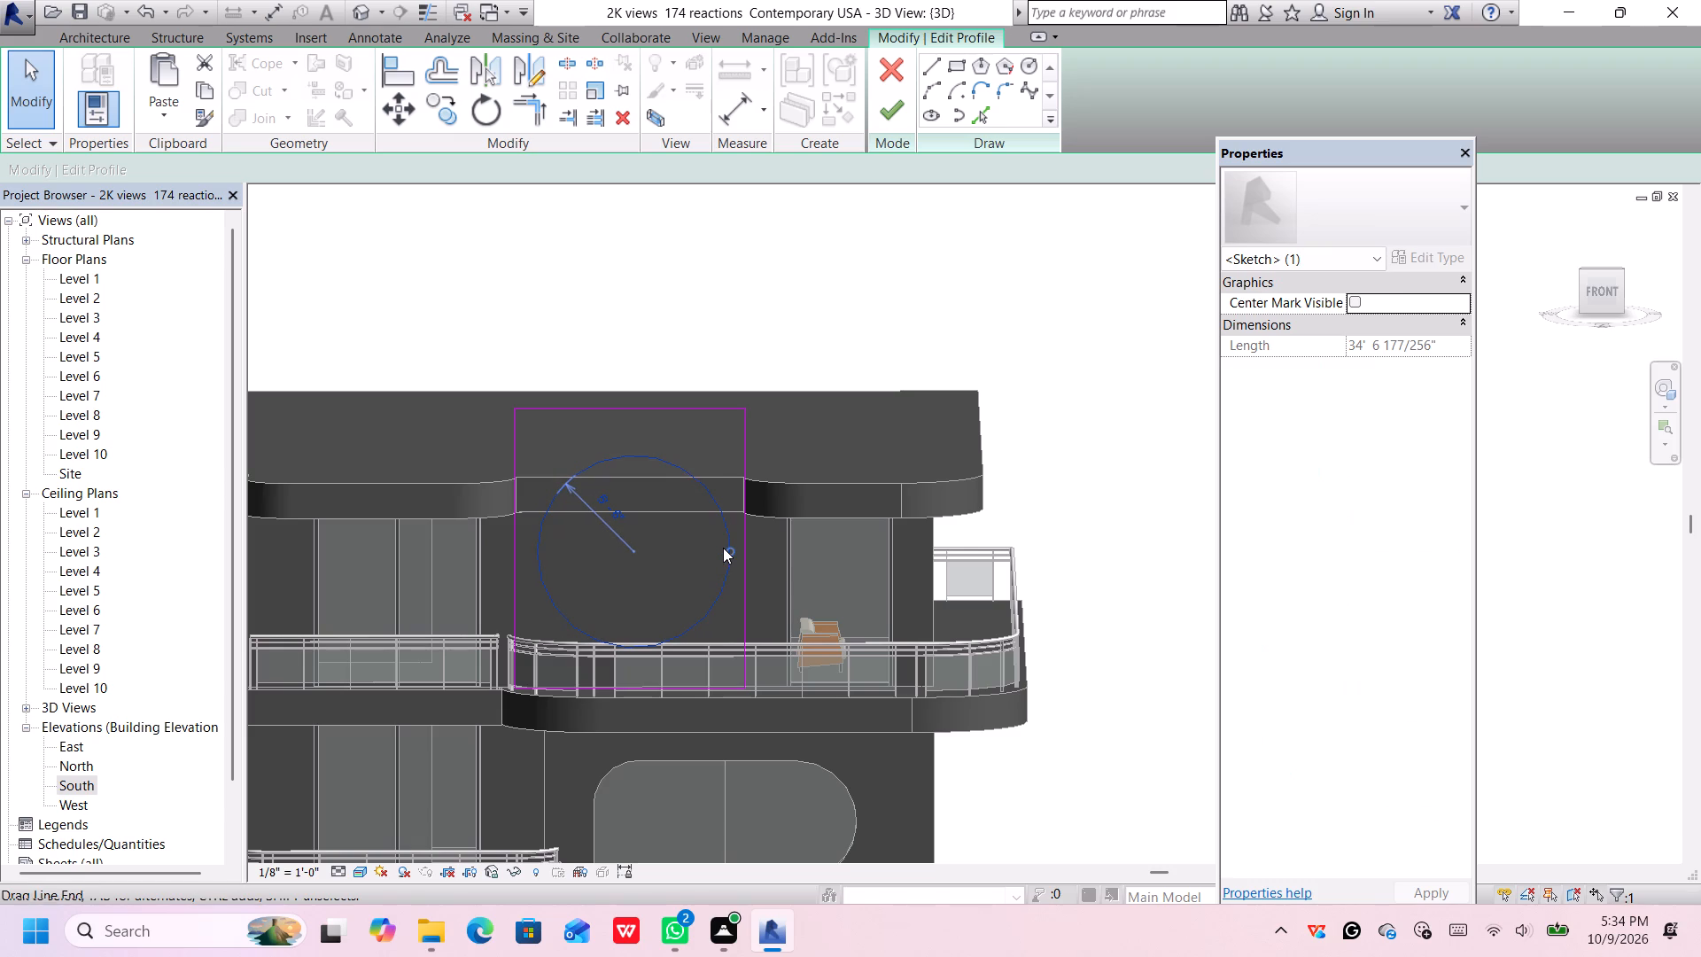
pyautogui.press('Left')
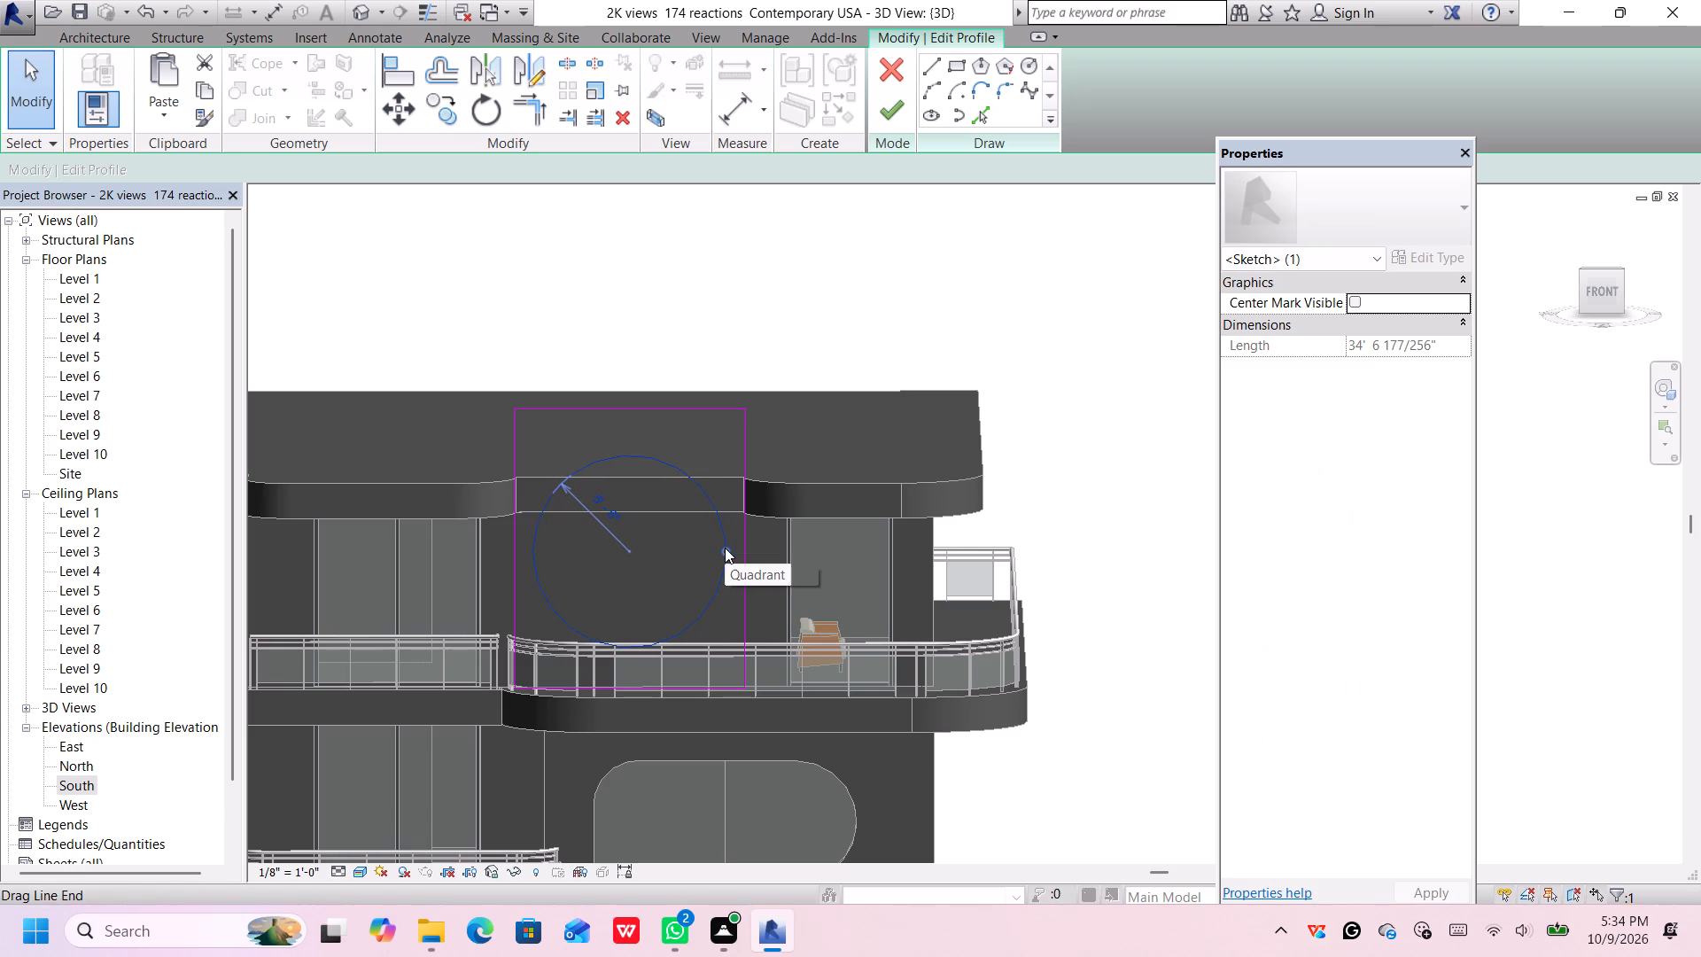
pyautogui.press('0')
pyautogui.press('Right')
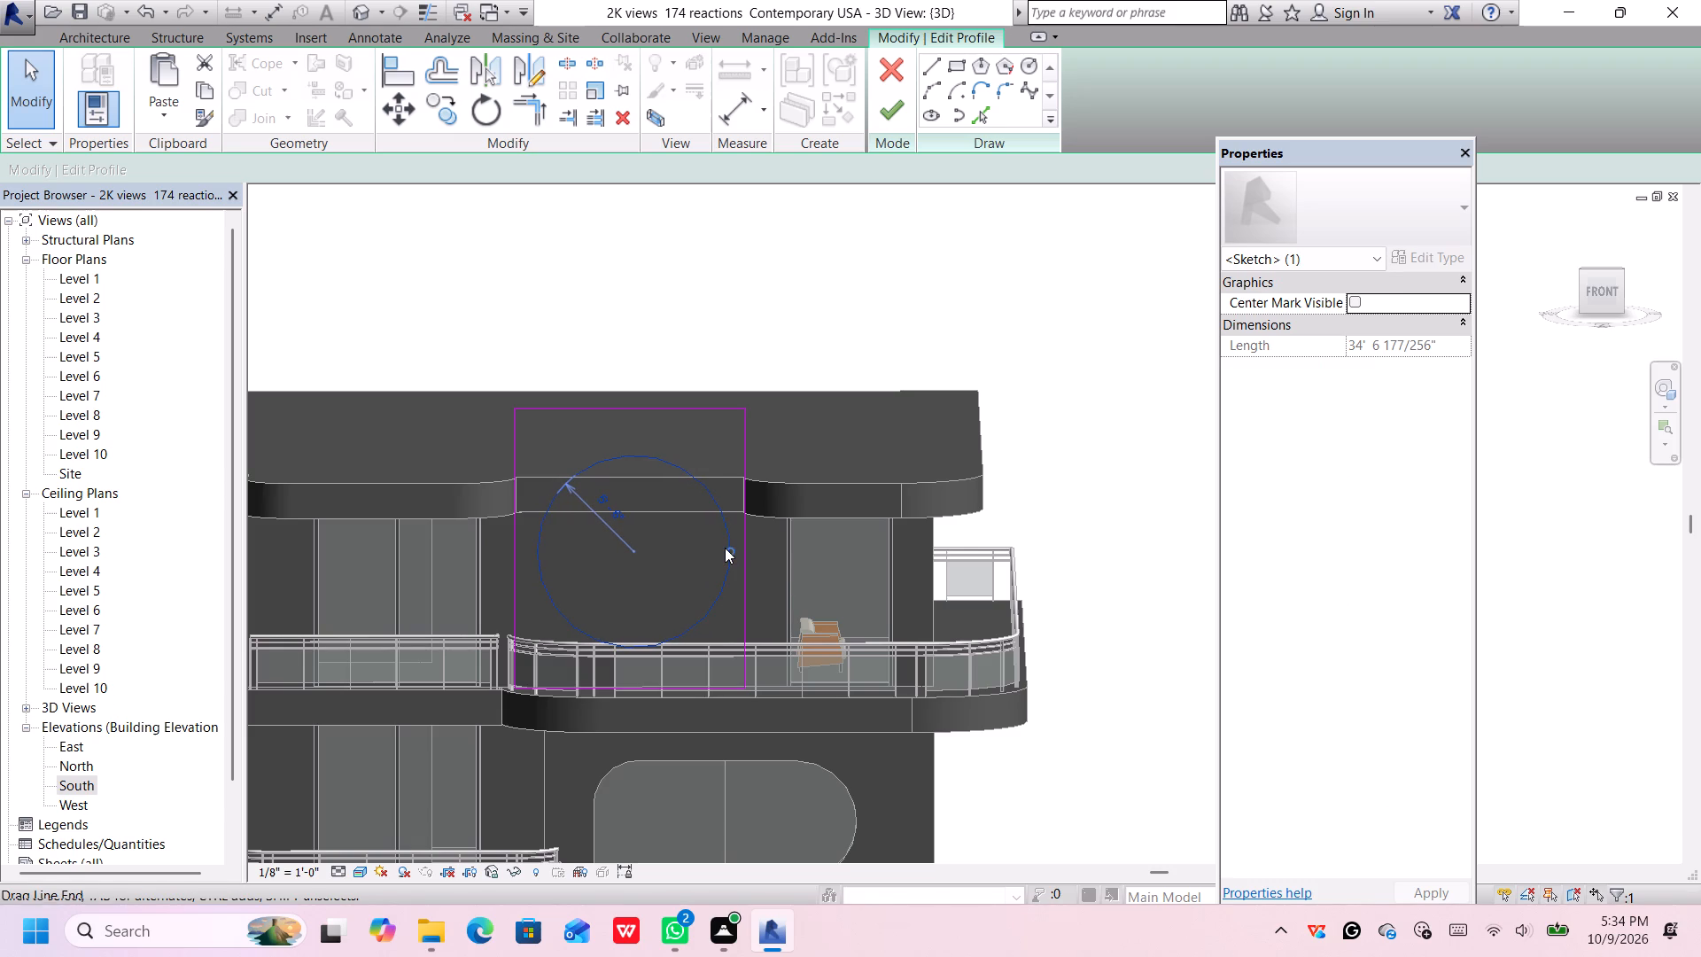
pyautogui.press('Up')
pyautogui.press('Up')
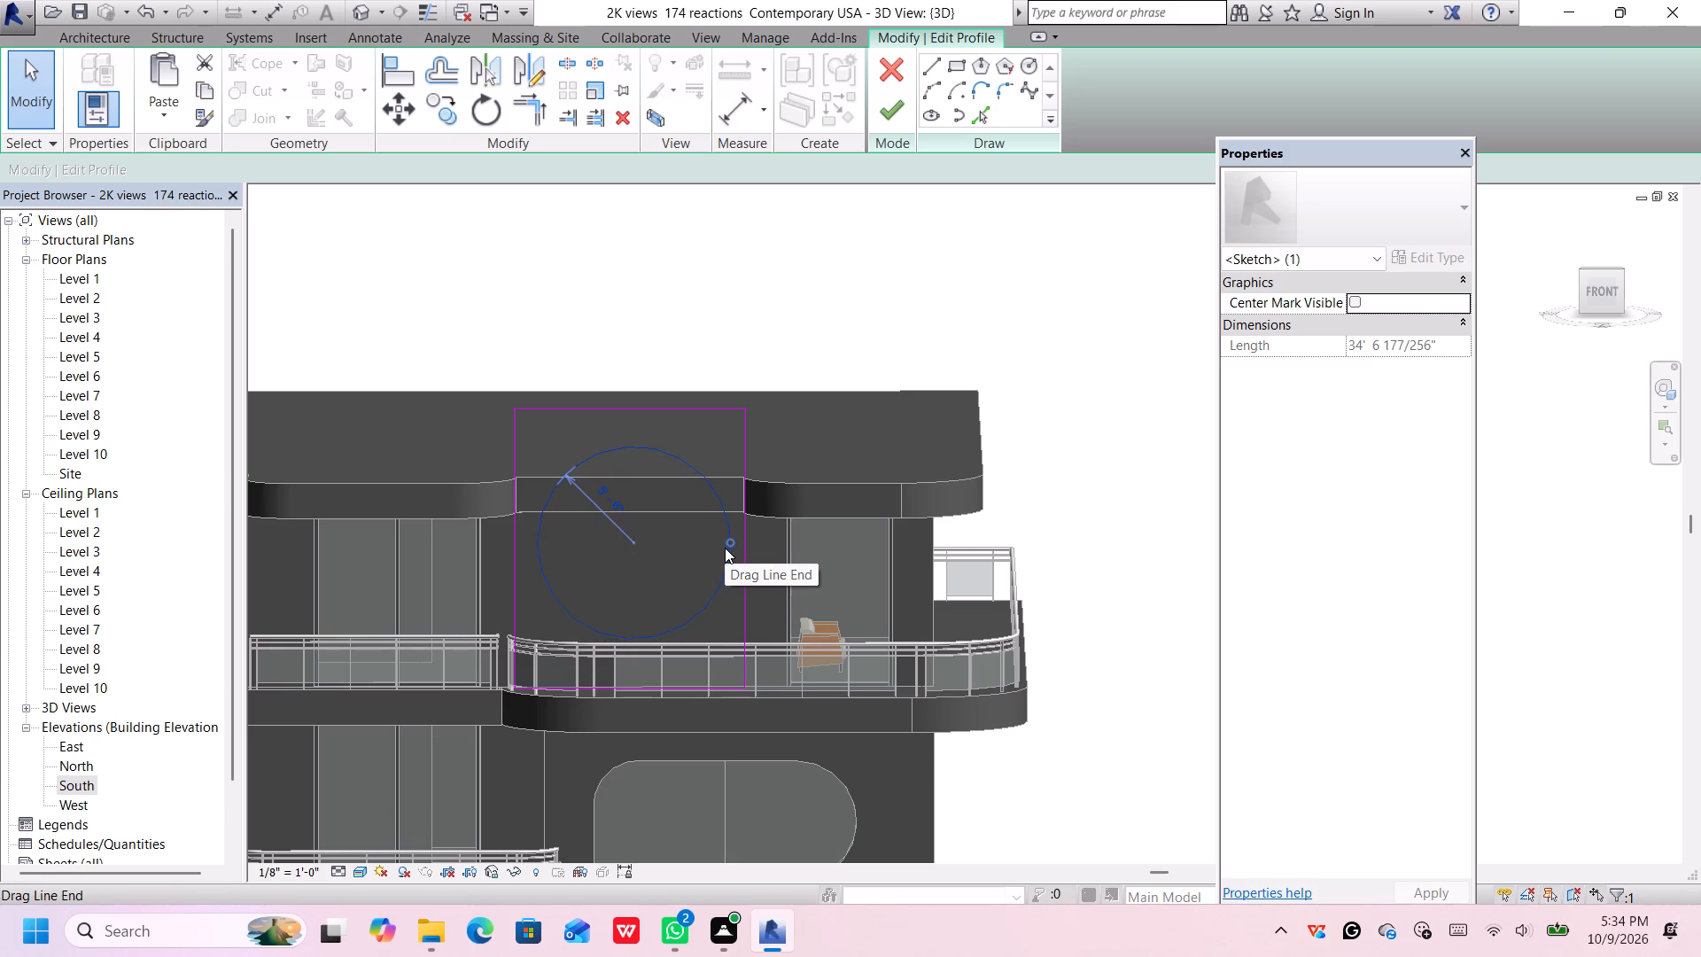
pyautogui.press('Up')
pyautogui.press('Up')
pyautogui.press('Up')
pyautogui.press('Up')
pyautogui.press('Up')
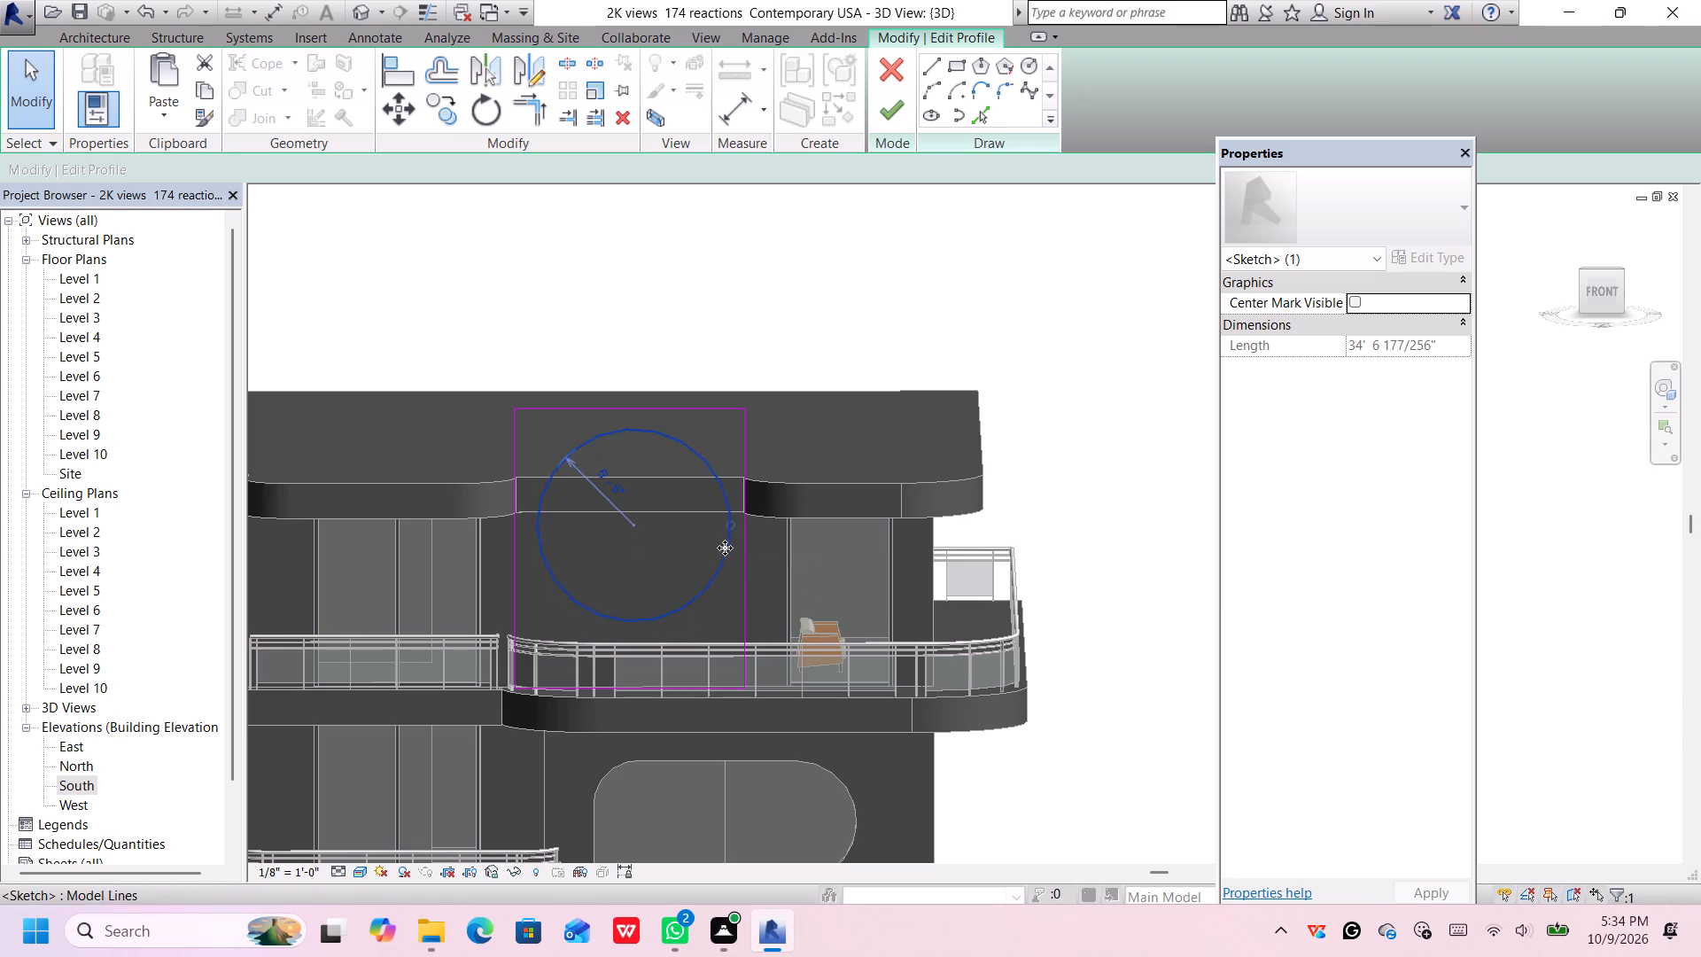
pyautogui.press('Left')
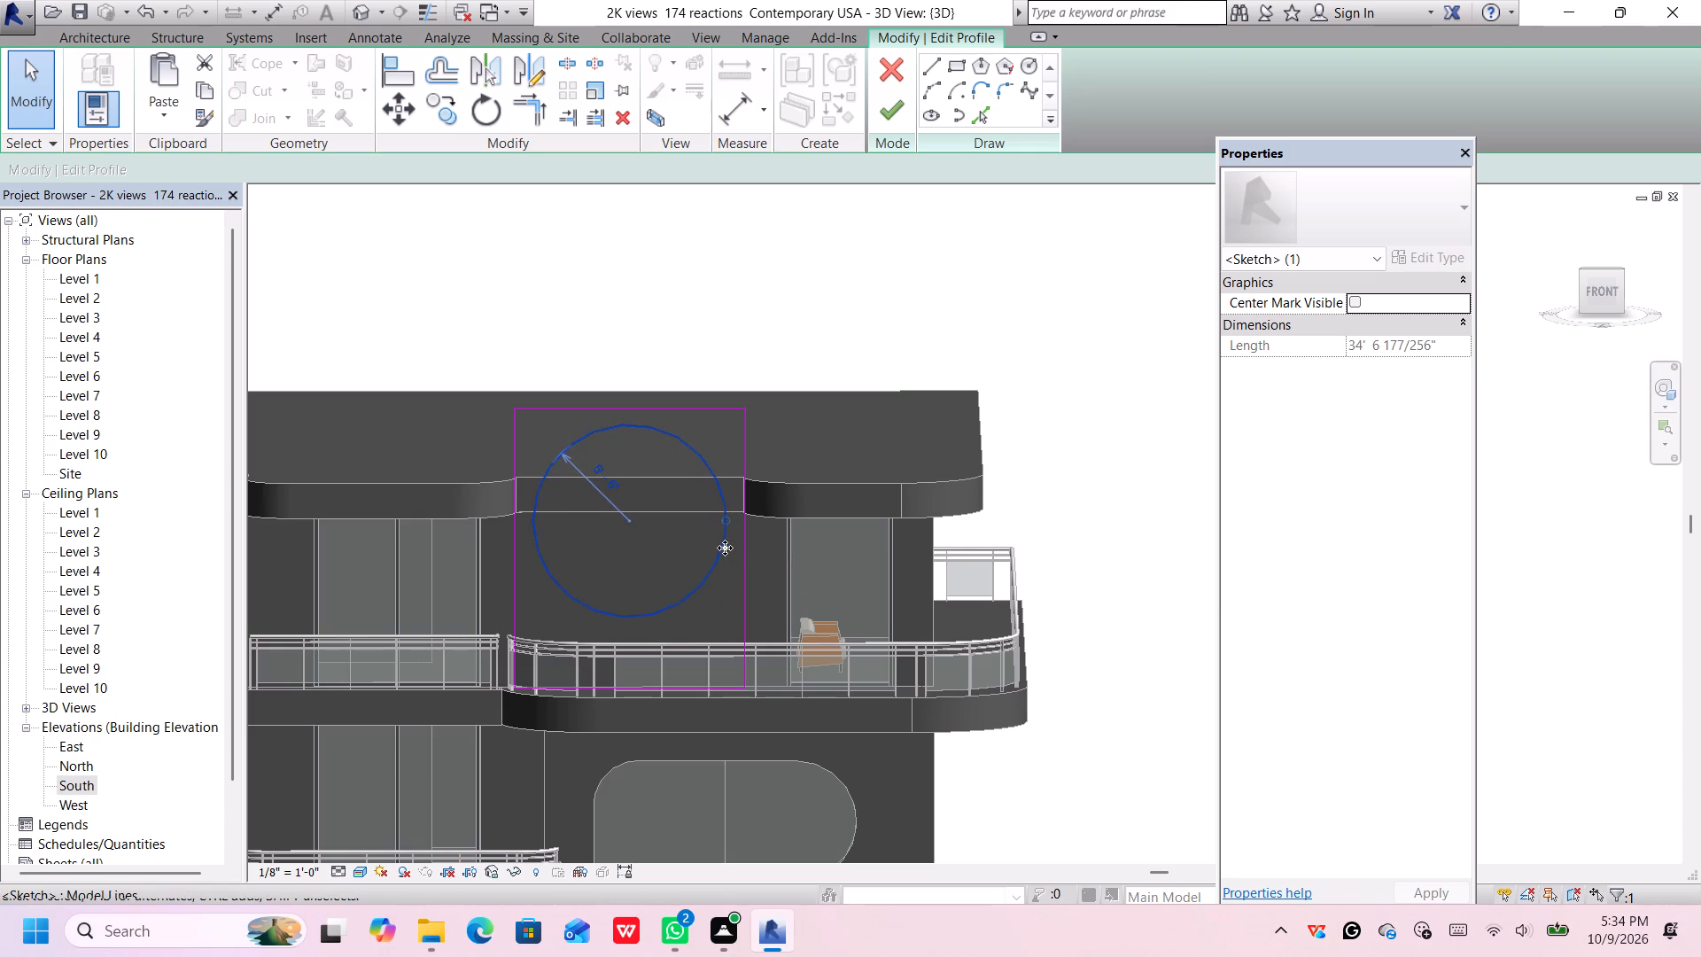
pyautogui.press('Up')
pyautogui.press('Right')
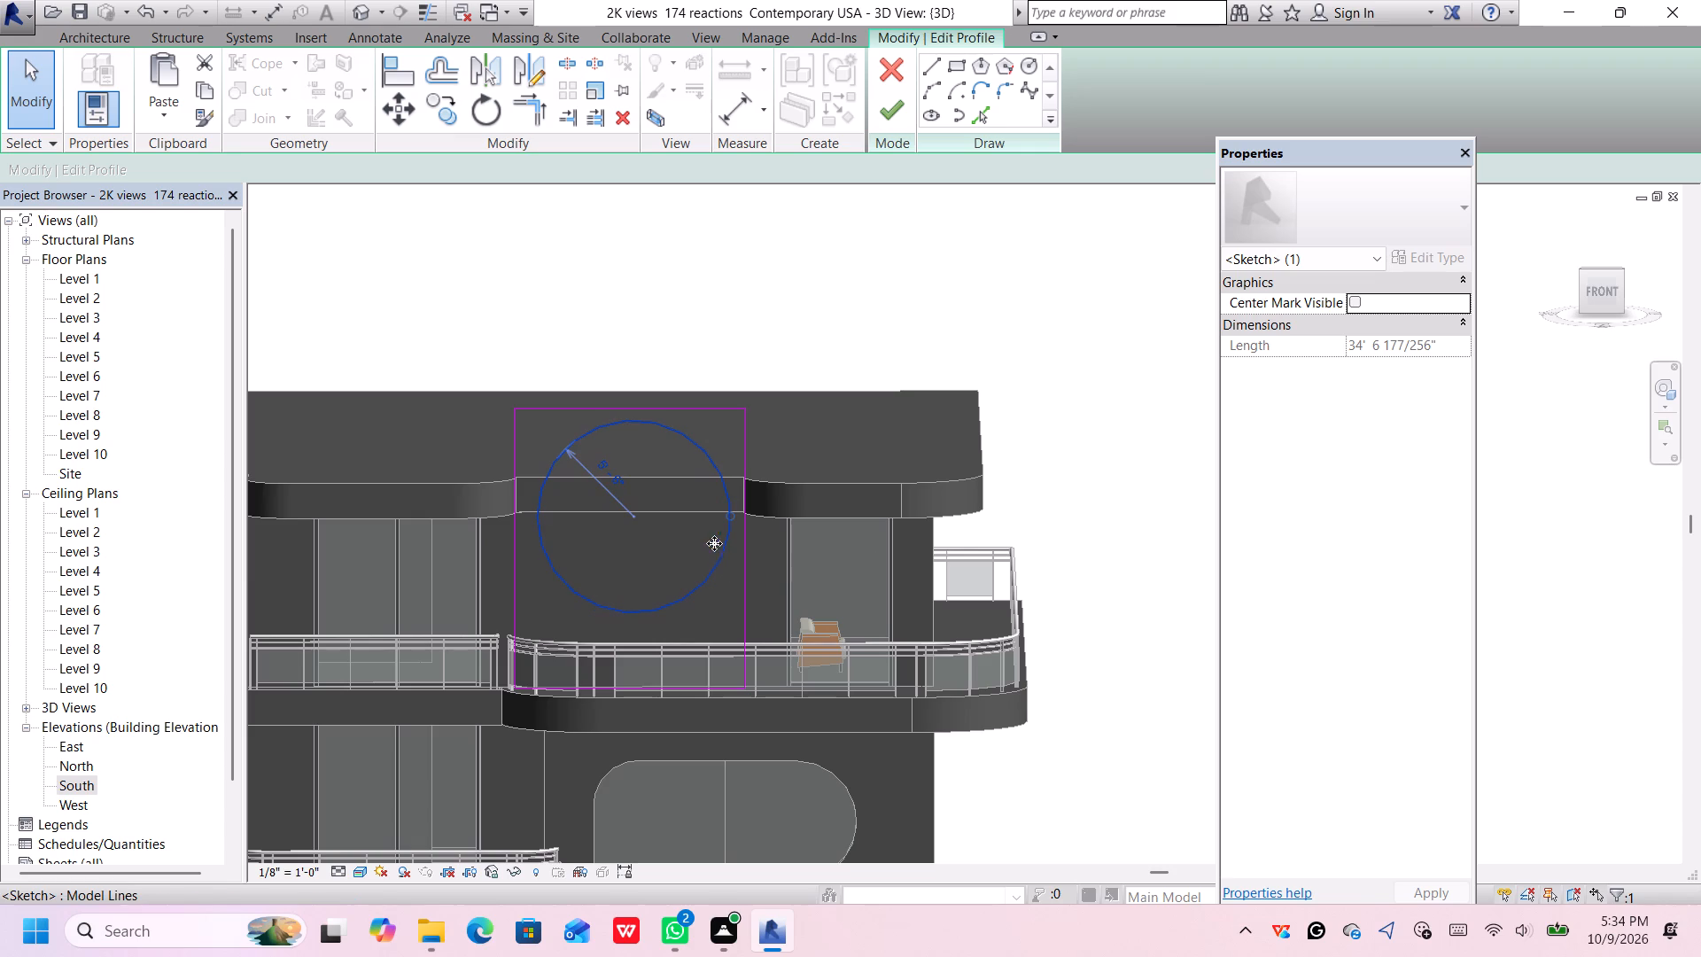
# Set the sketched circle's radius to 5' and deselect it.
pyautogui.click(603, 464)
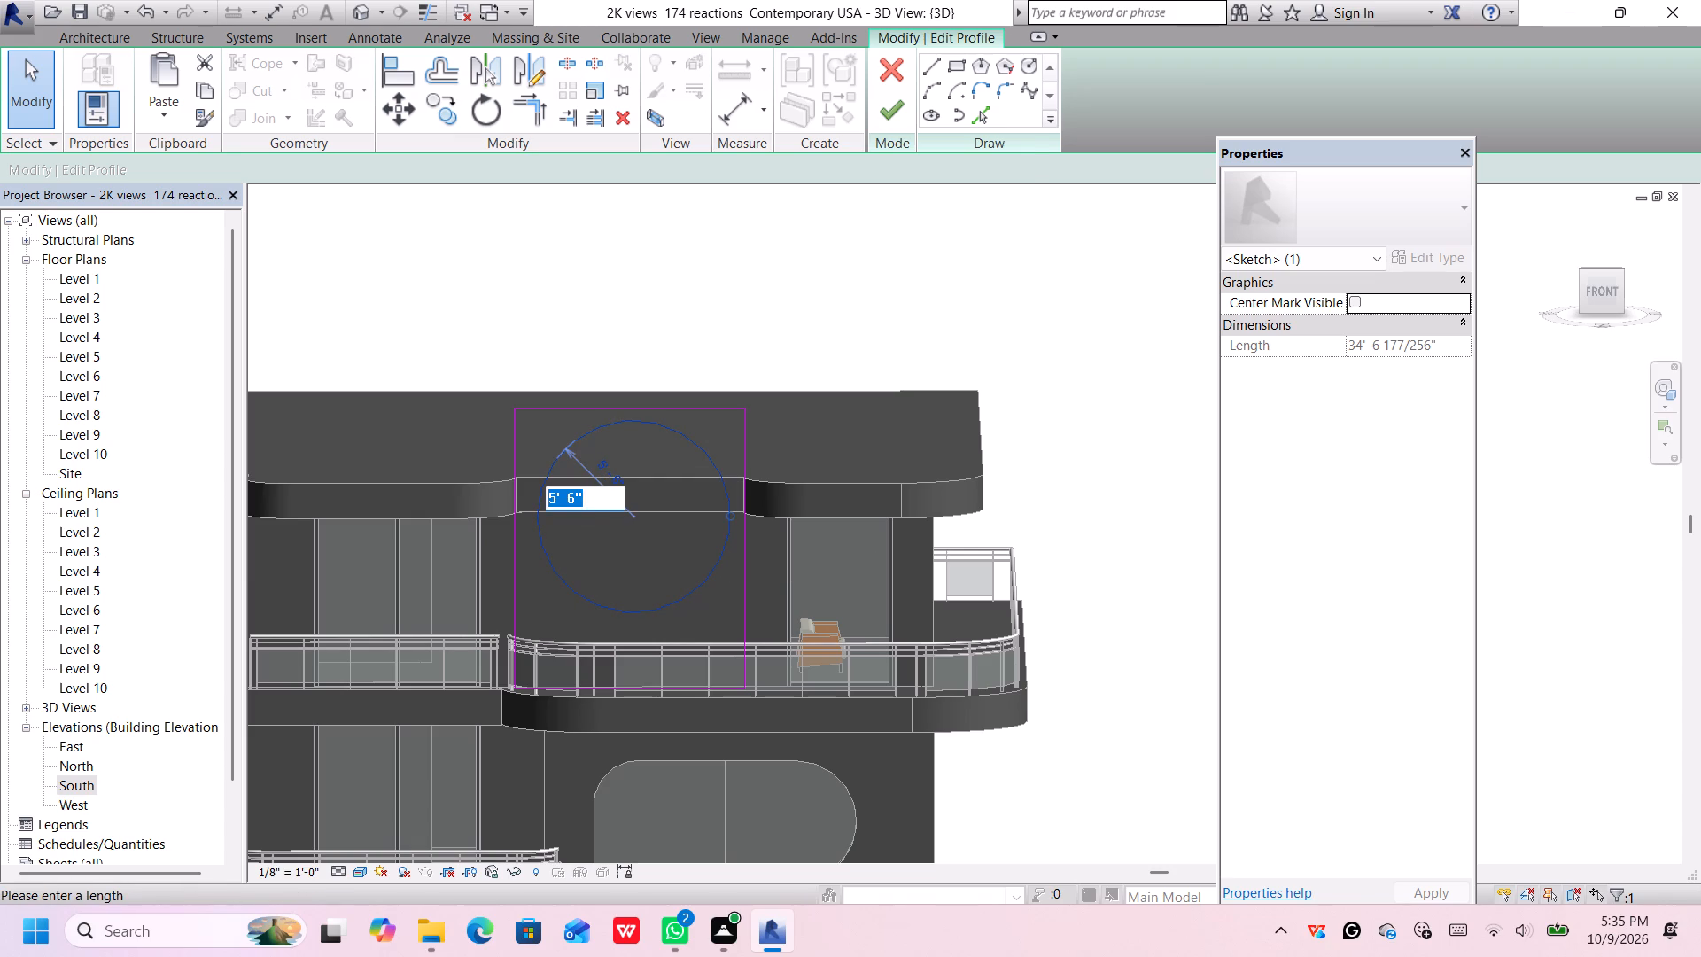
pyautogui.press('BackSpace')
pyautogui.write("5'")
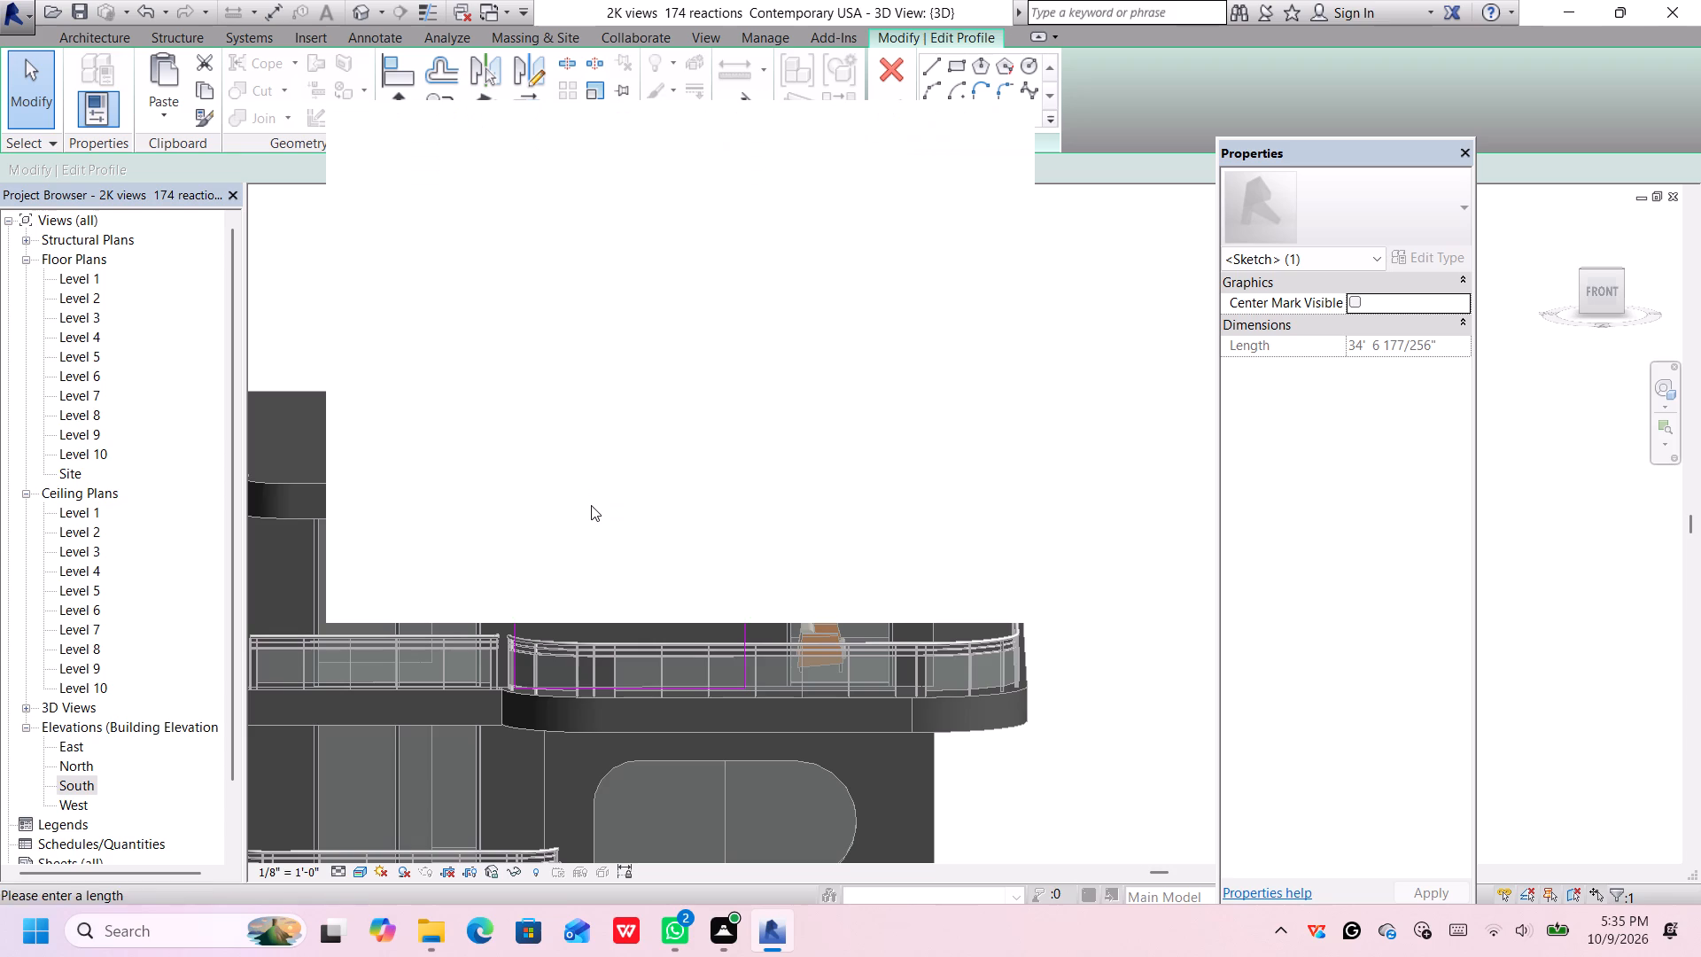
pyautogui.press('Return')
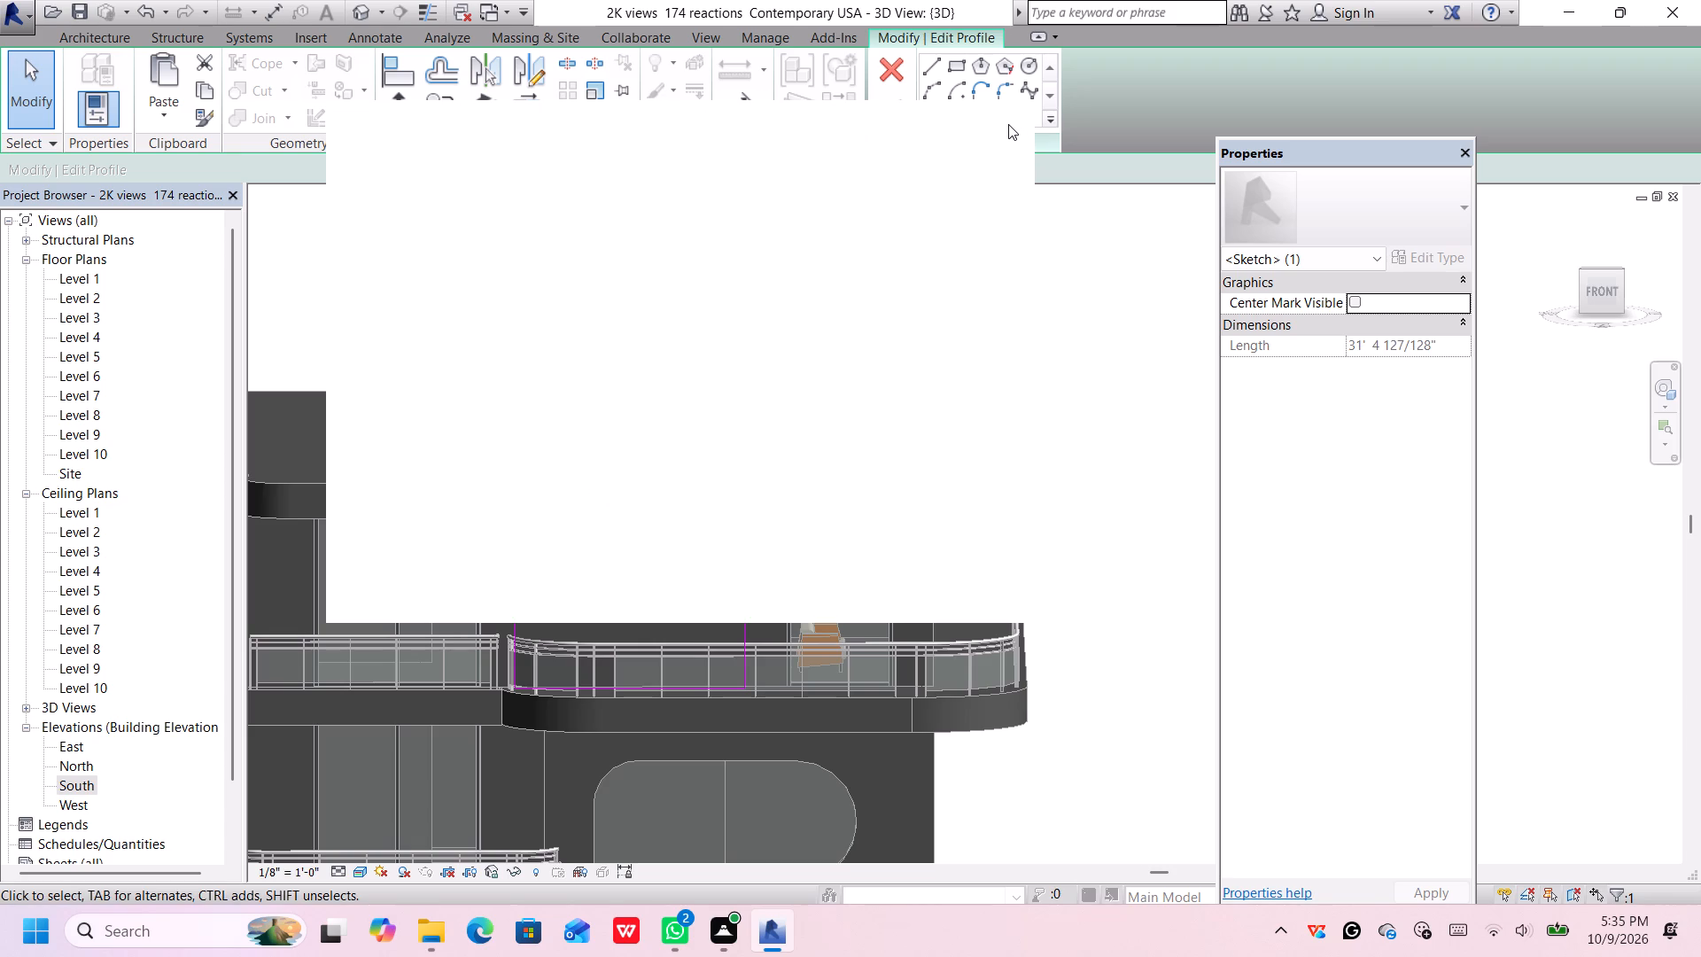
pyautogui.click(998, 128)
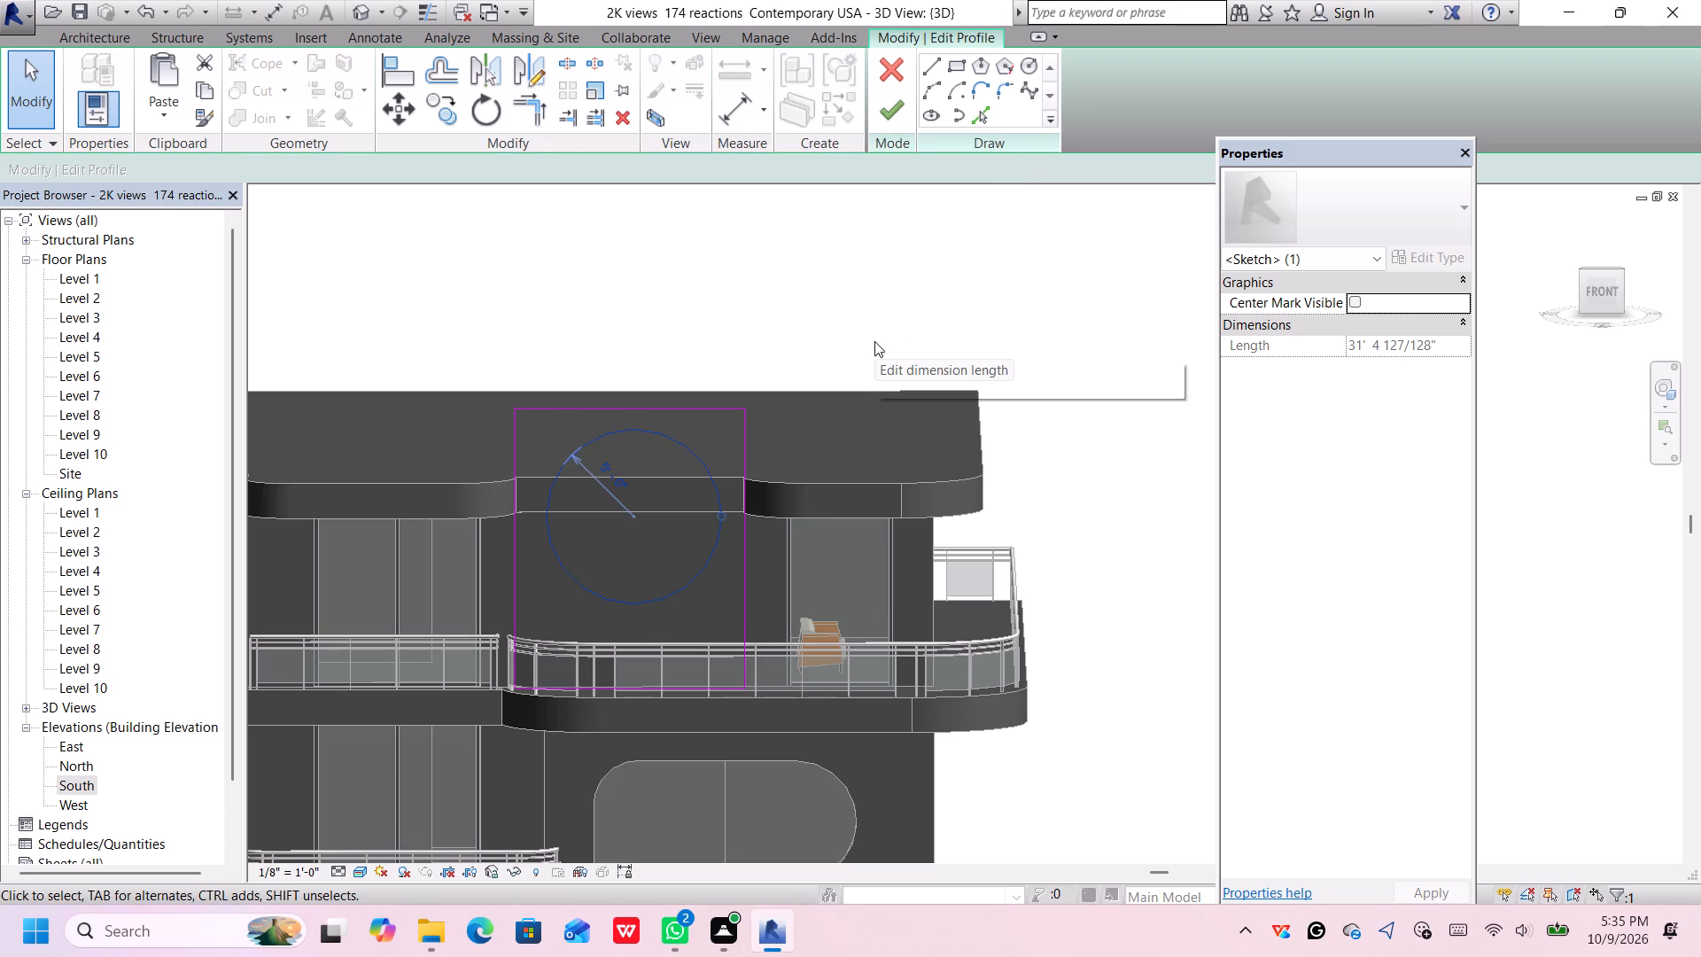
pyautogui.click(896, 306)
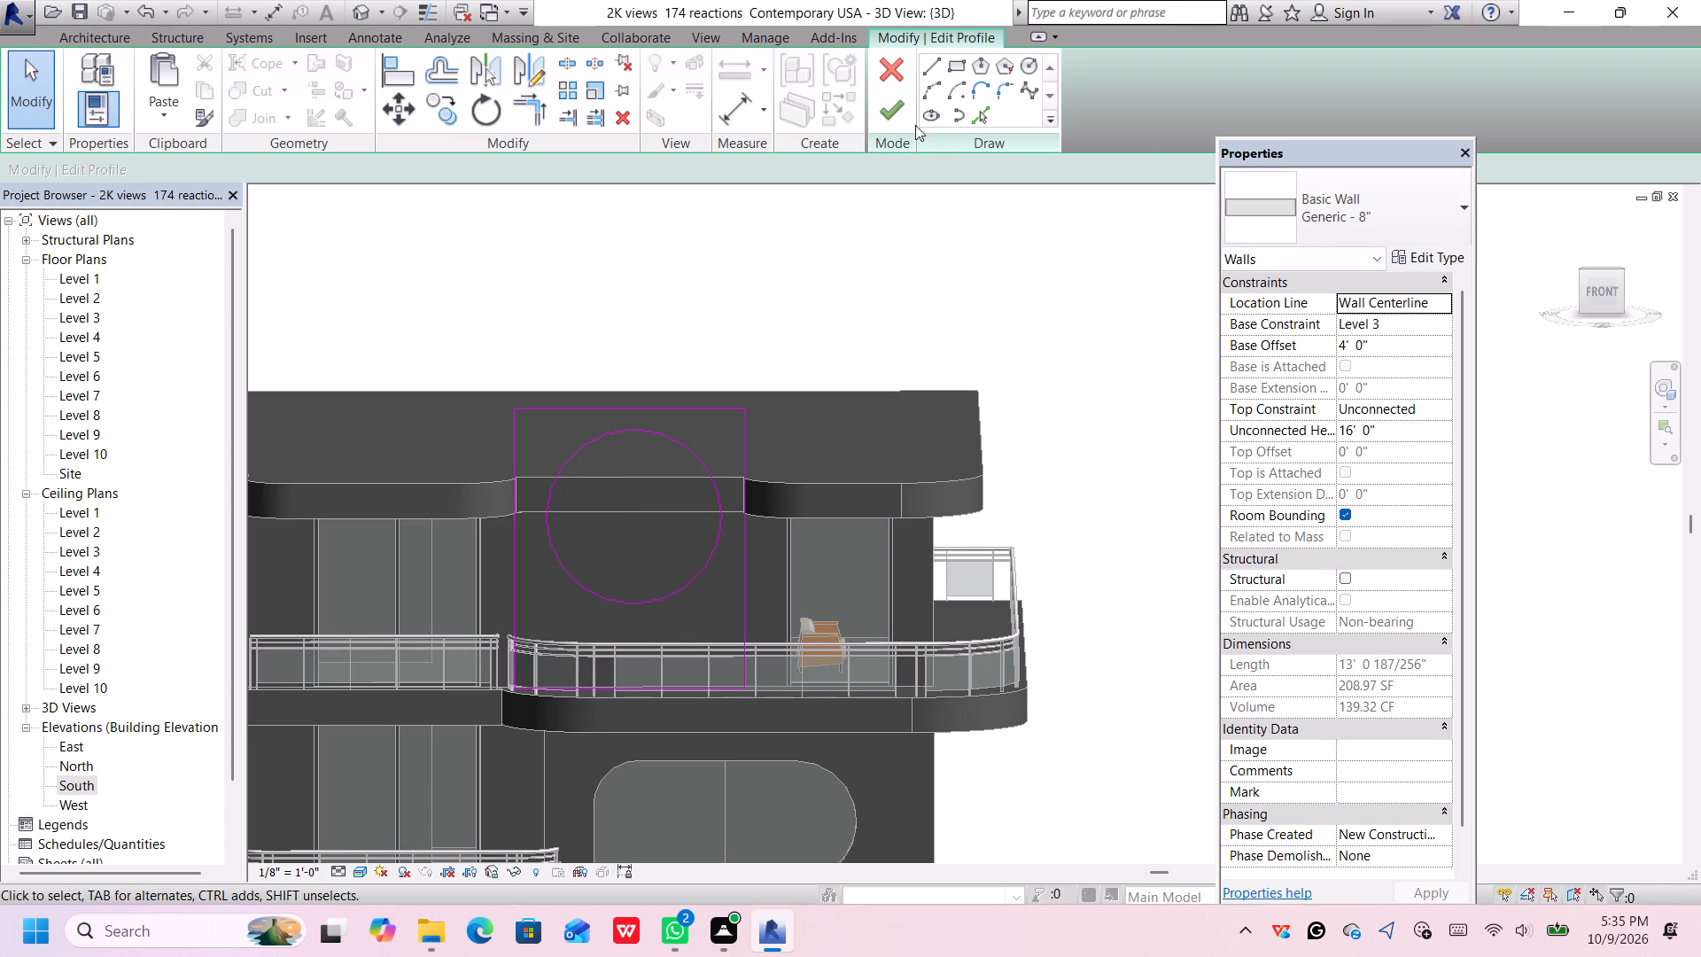
# Finish the profile edit to cut the circular opening in the recess wall, and deselect the wall.
pyautogui.click(901, 113)
pyautogui.scroll(2, 922, 390)
pyautogui.scroll(-2, 926, 385)
pyautogui.scroll(3, 929, 381)
pyautogui.scroll(-2, 929, 381)
pyautogui.scroll(-1, 1025, 356)
pyautogui.scroll(2, 1025, 356)
pyautogui.scroll(-3, 1026, 356)
pyautogui.click(1076, 436)
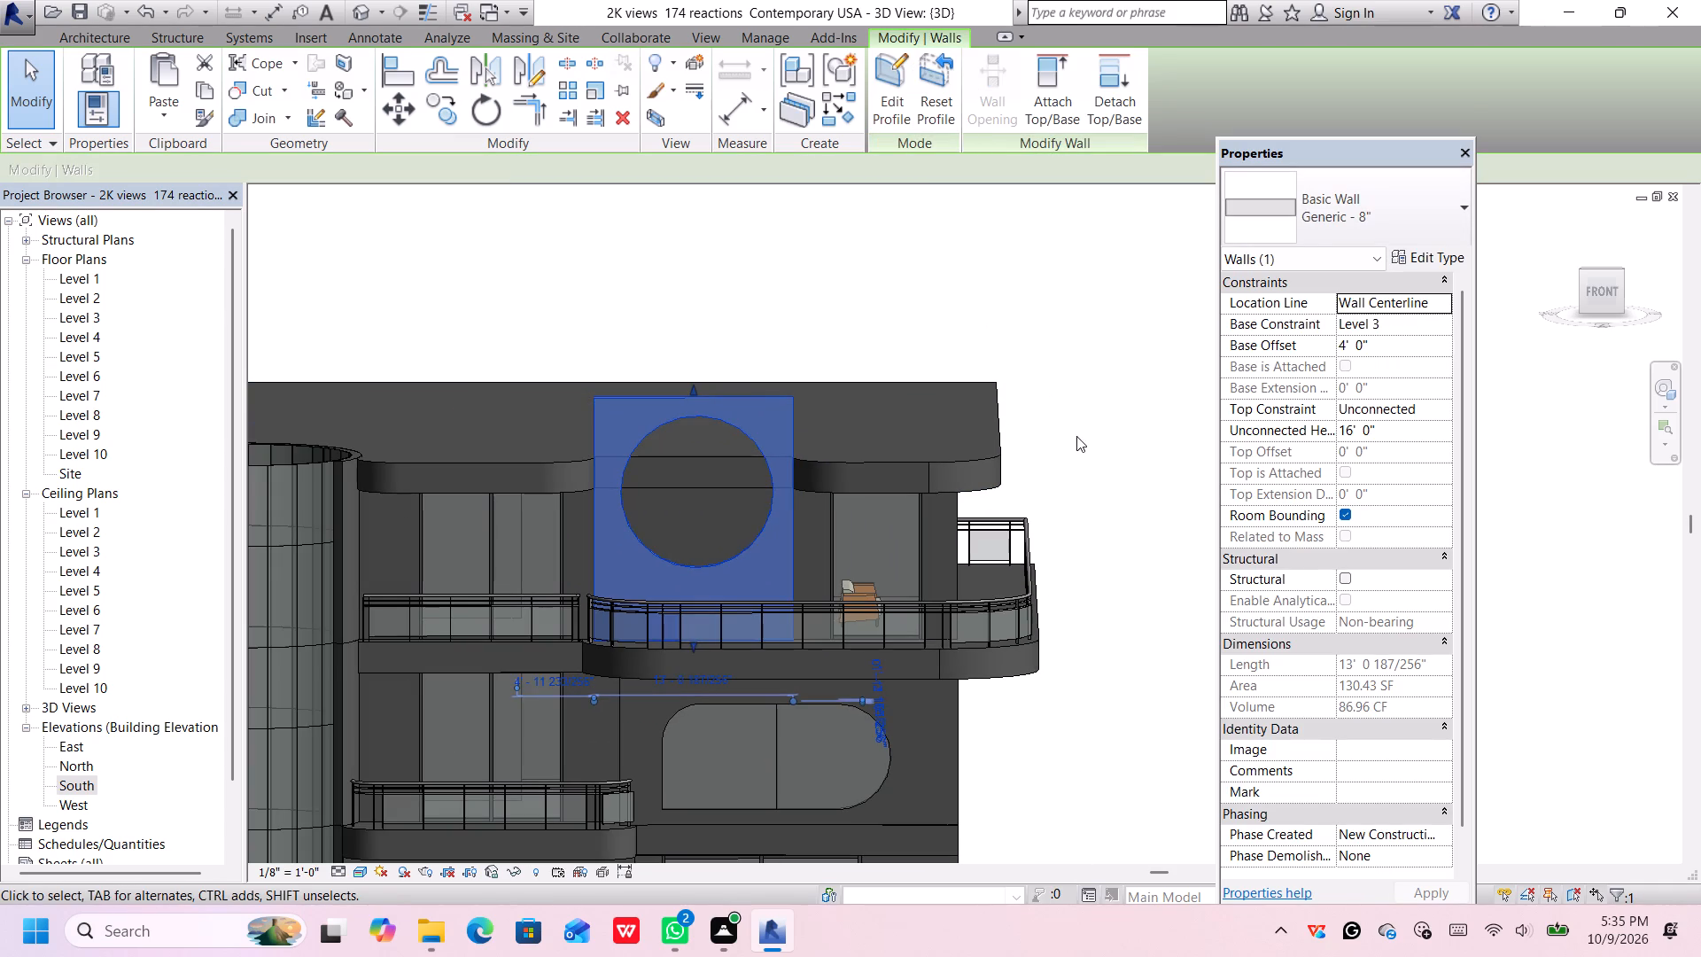
# Examine the recess wall with its circular opening and the whole building from the front, side, above and below.
pyautogui.scroll(-1, 1076, 436)
pyautogui.scroll(2, 1076, 436)
pyautogui.scroll(-3, 1076, 436)
pyautogui.scroll(1, 1076, 436)
pyautogui.scroll(-1, 1076, 436)
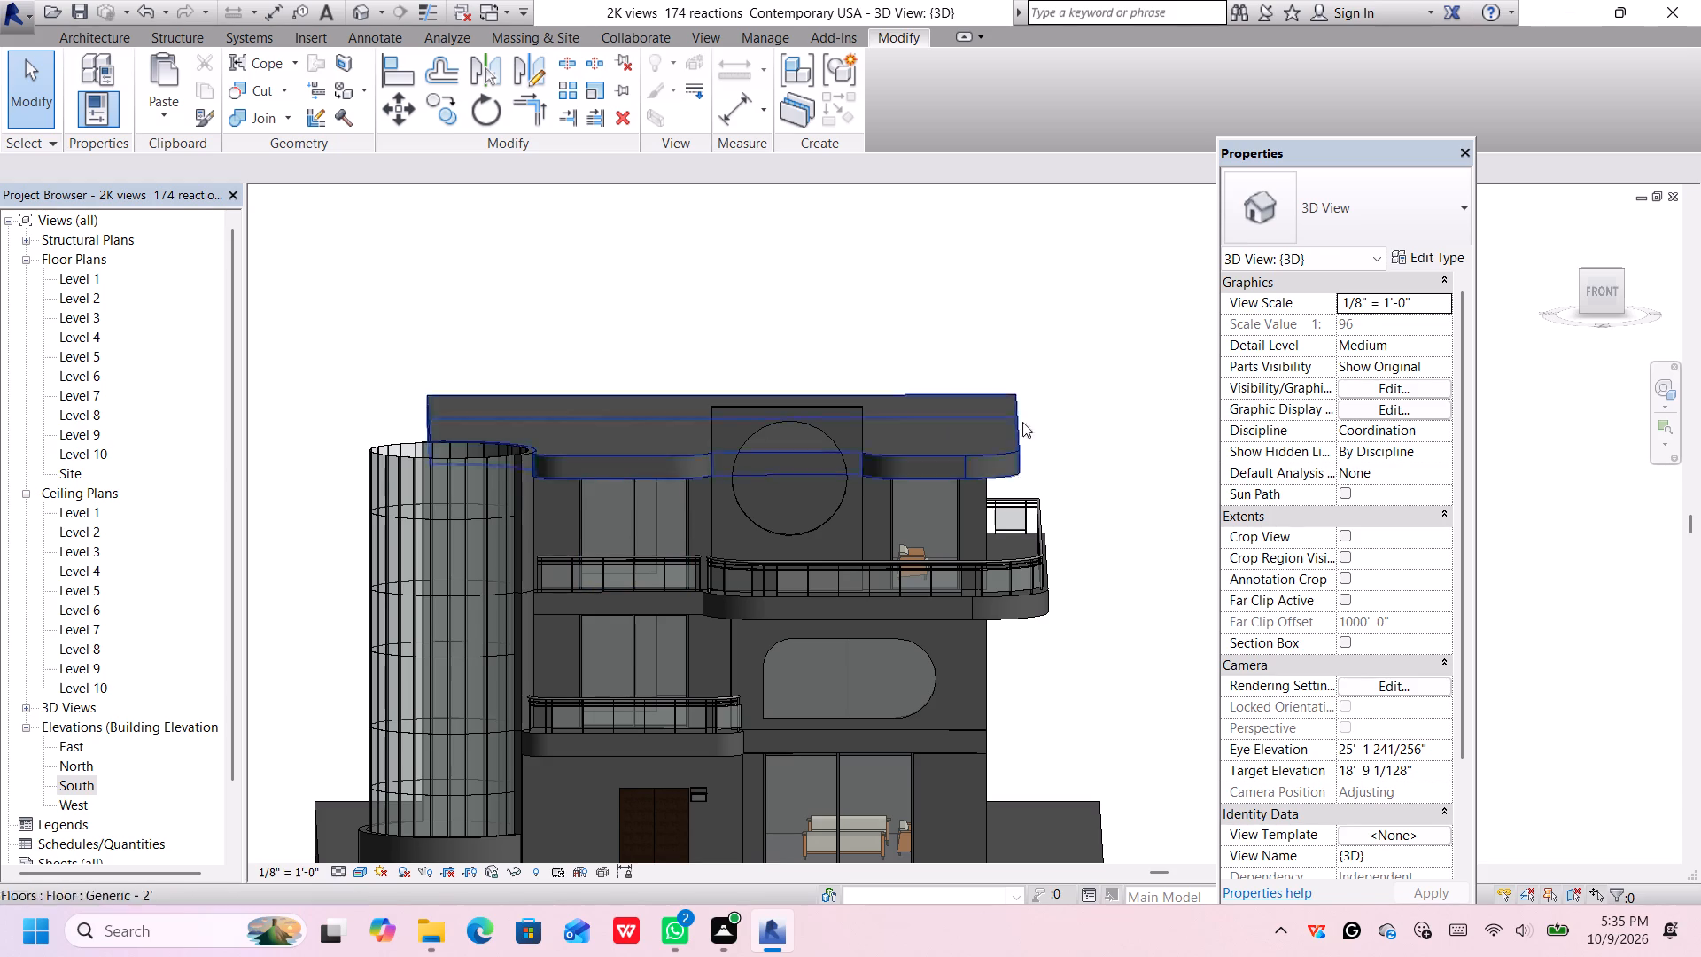
pyautogui.scroll(-2, 1099, 401)
pyautogui.moveTo(1099, 401); pyautogui.dragTo(1150, 499, button='middle')
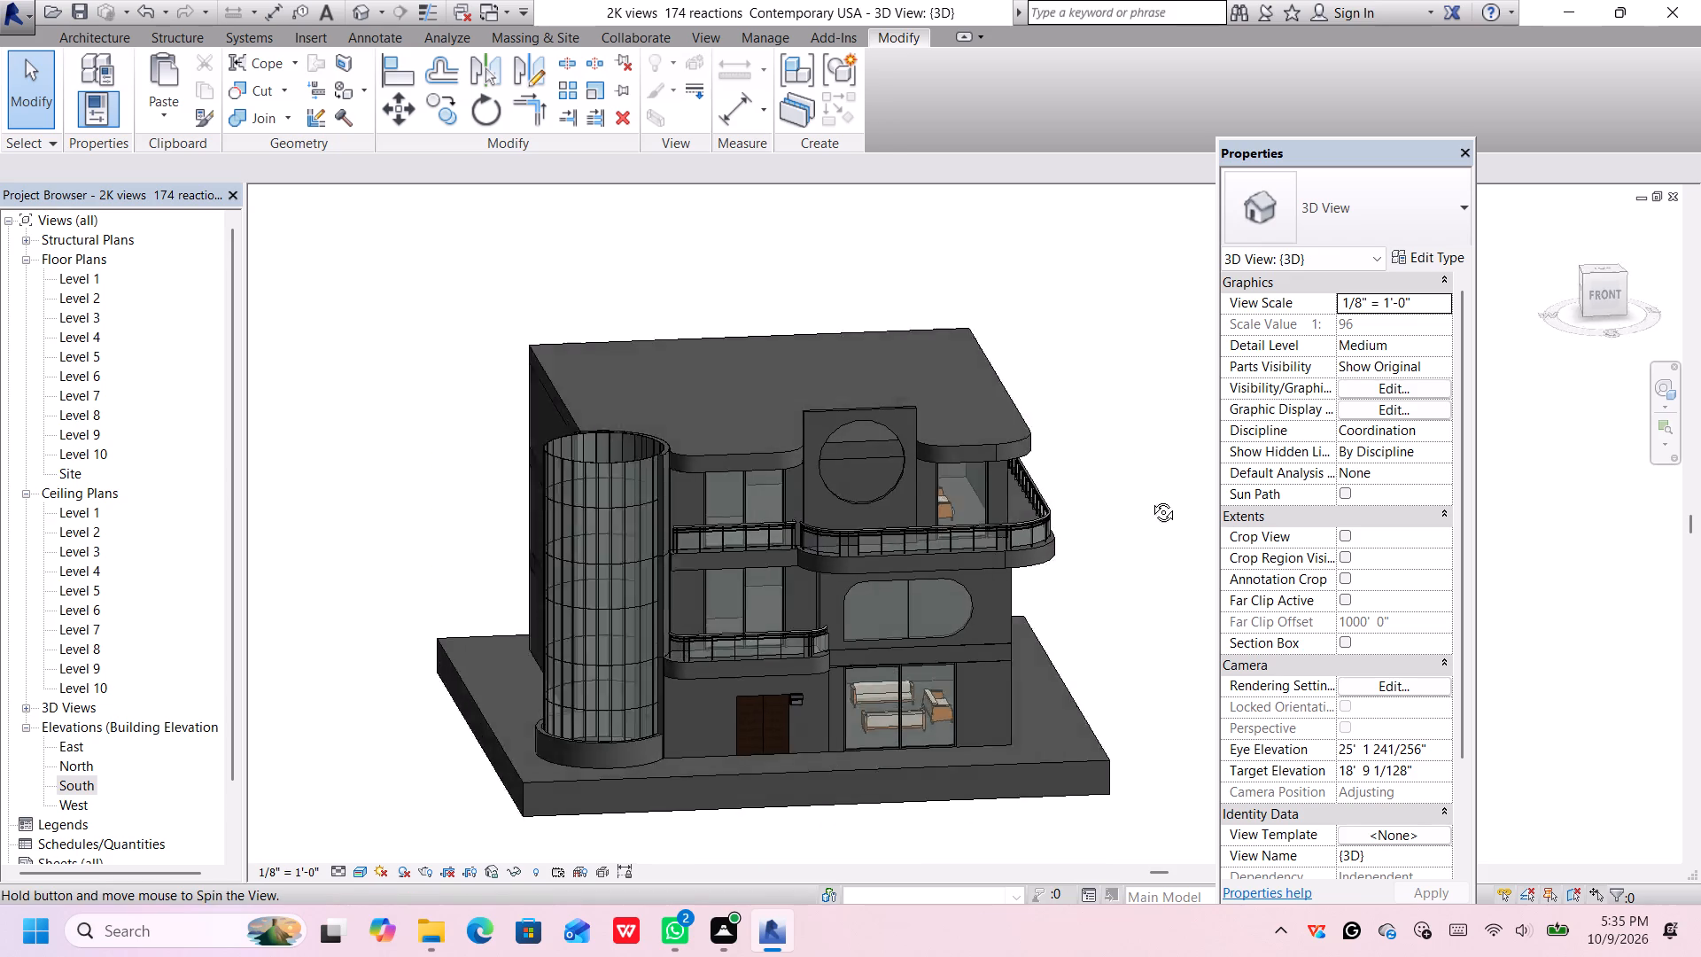
pyautogui.moveTo(1150, 499); pyautogui.dragTo(1195, 478, button='middle')
pyautogui.keyDown('shift'); pyautogui.scroll(1, 1123, 466); pyautogui.keyUp('shift')
pyautogui.keyDown('shift'); pyautogui.moveTo(1123, 467); pyautogui.dragTo(1148, 548, button='middle'); pyautogui.keyUp('shift')
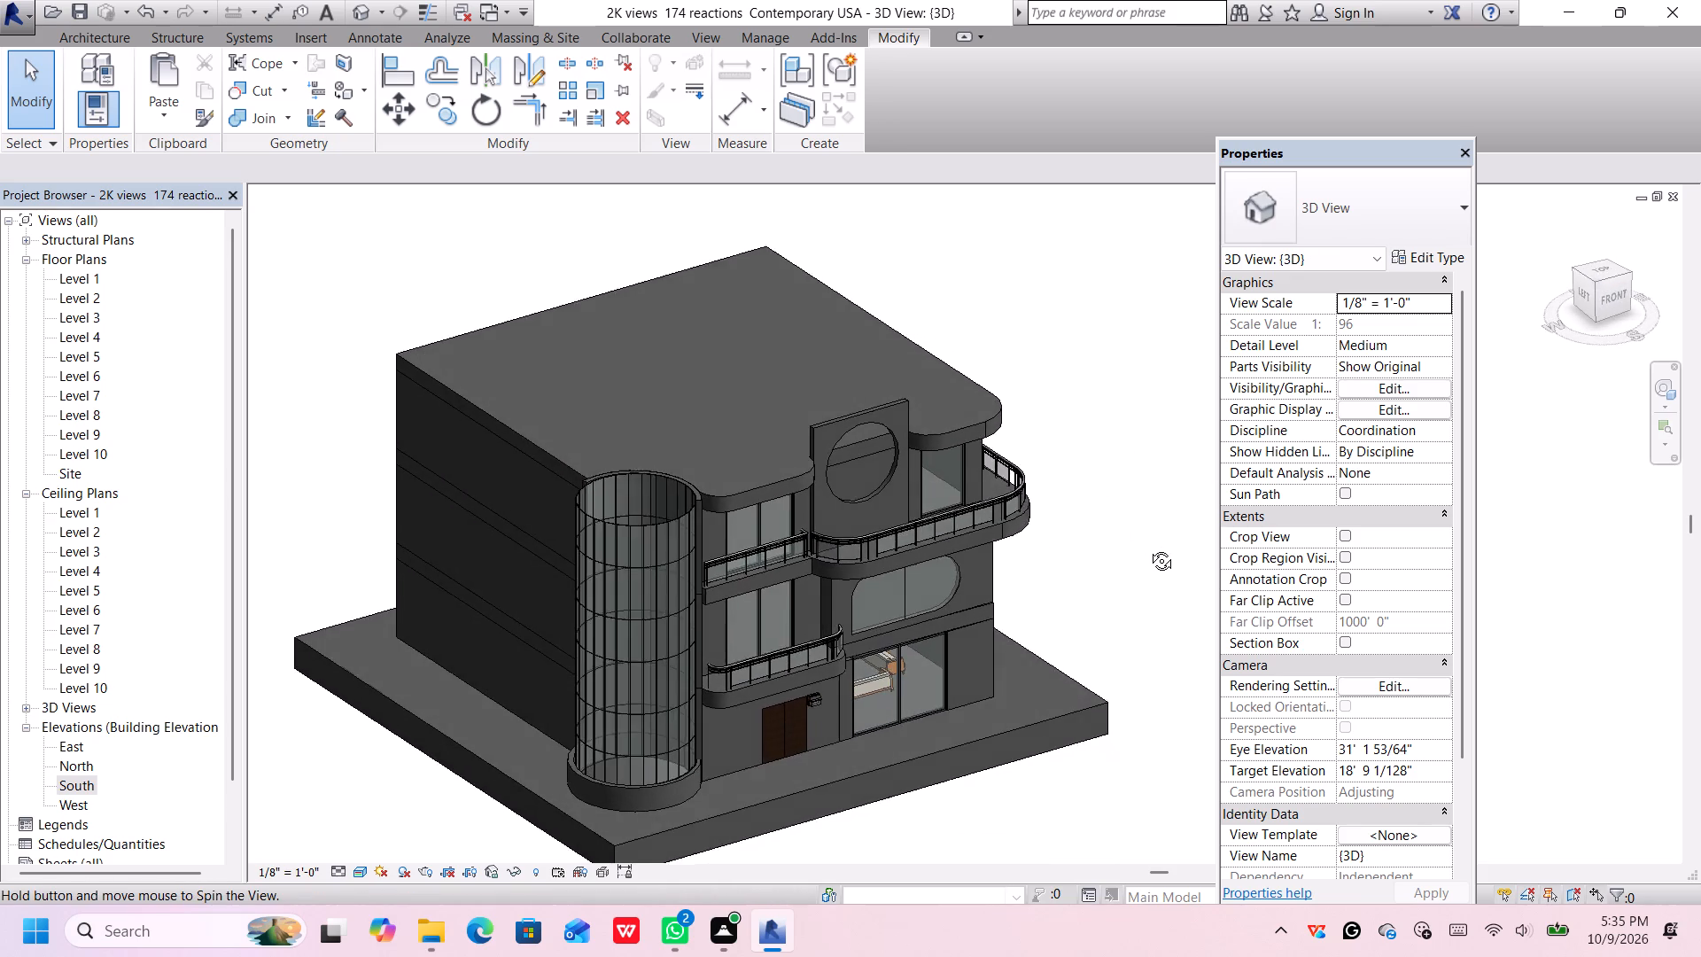
pyautogui.keyDown('shift'); pyautogui.moveTo(1148, 548); pyautogui.dragTo(1276, 599, button='middle'); pyautogui.keyUp('shift')
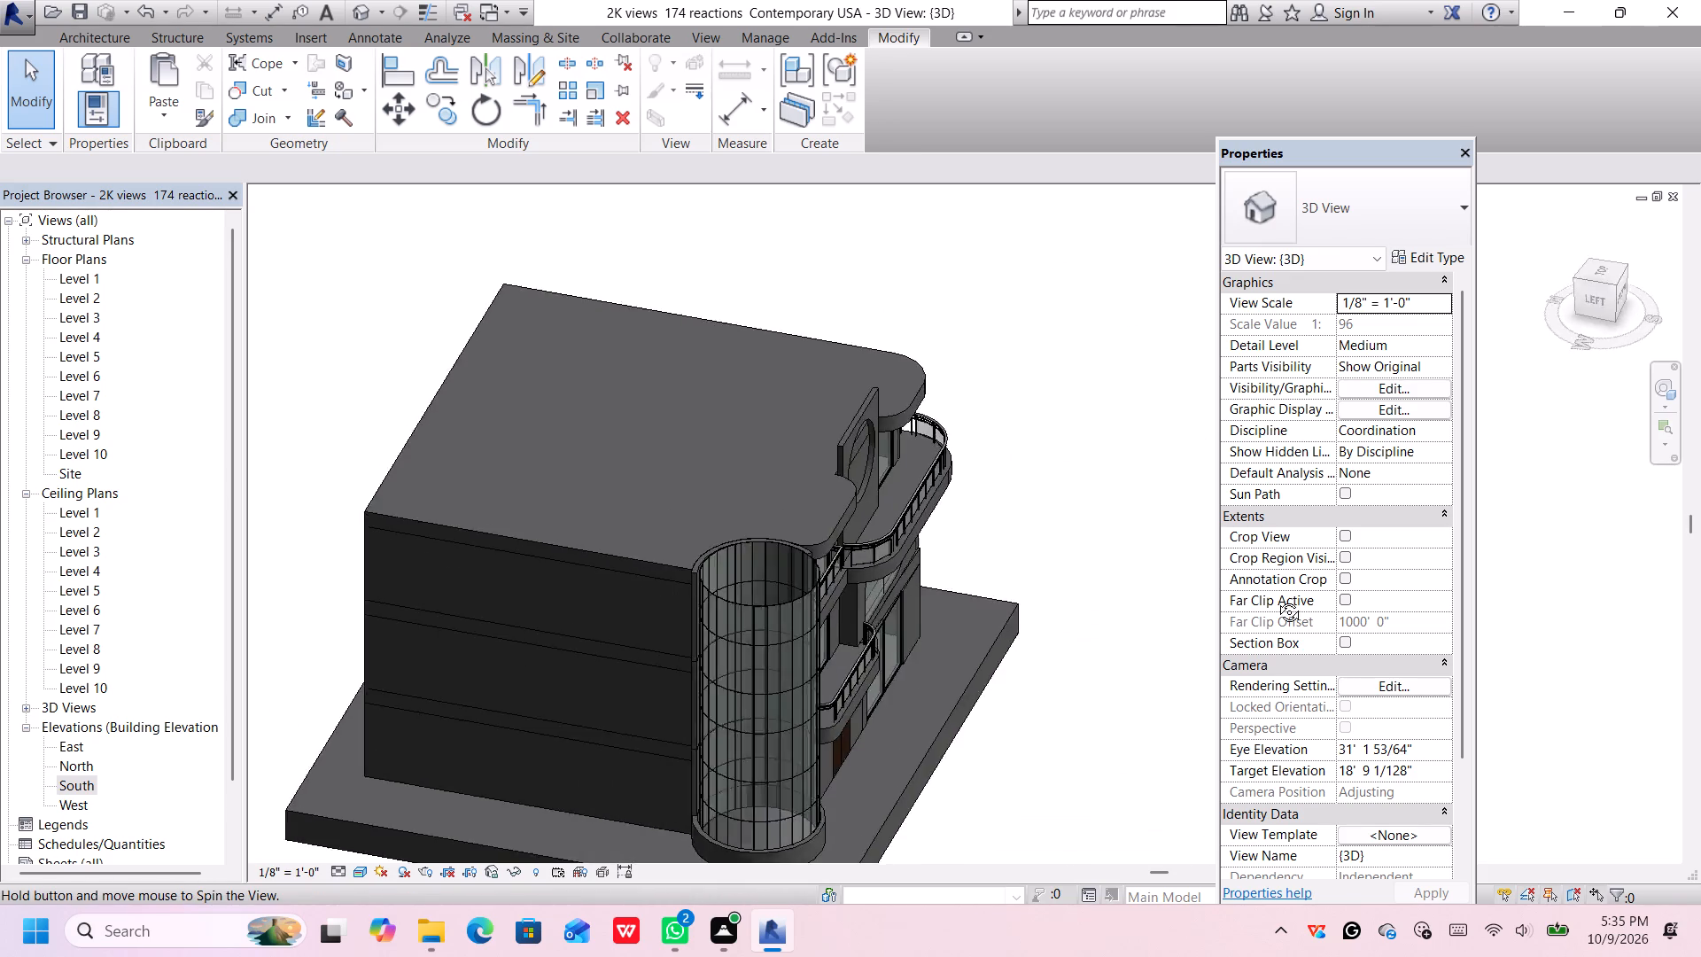
pyautogui.keyDown('shift'); pyautogui.moveTo(1276, 599); pyautogui.dragTo(1037, 550, button='middle'); pyautogui.keyUp('shift')
pyautogui.keyDown('shift'); pyautogui.scroll(2, 1038, 551); pyautogui.keyUp('shift')
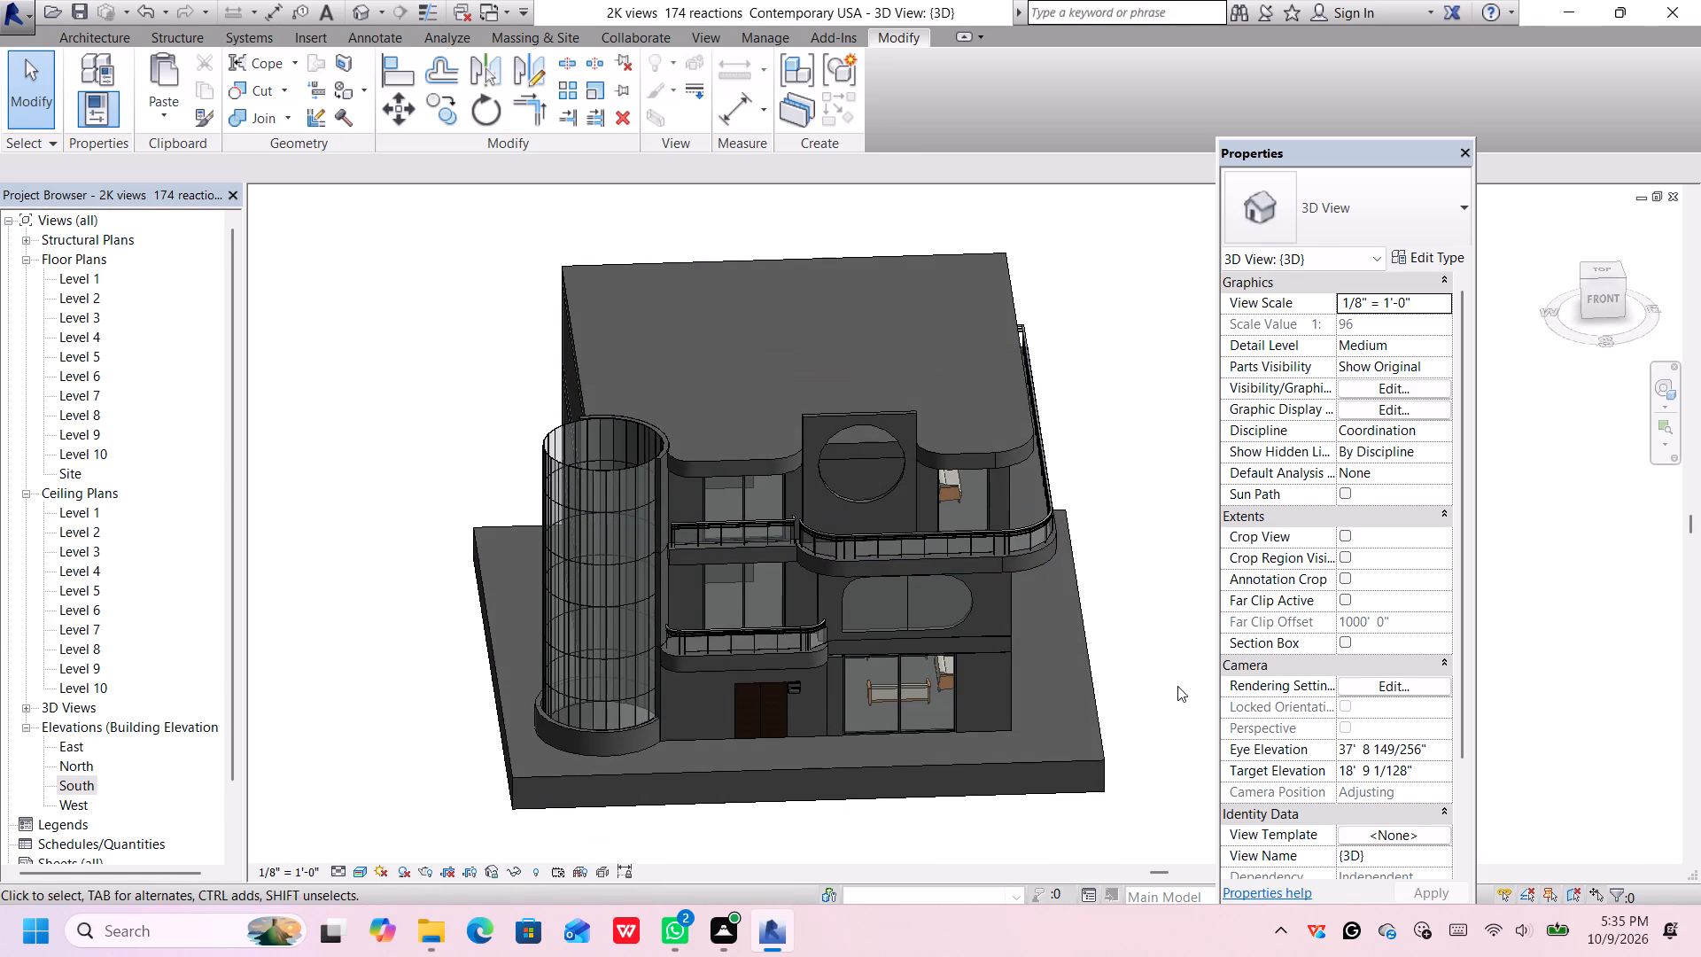
pyautogui.moveTo(1175, 685); pyautogui.dragTo(1185, 287, button='middle')
pyautogui.keyDown('shift'); pyautogui.scroll(1, 1163, 323); pyautogui.keyUp('shift')
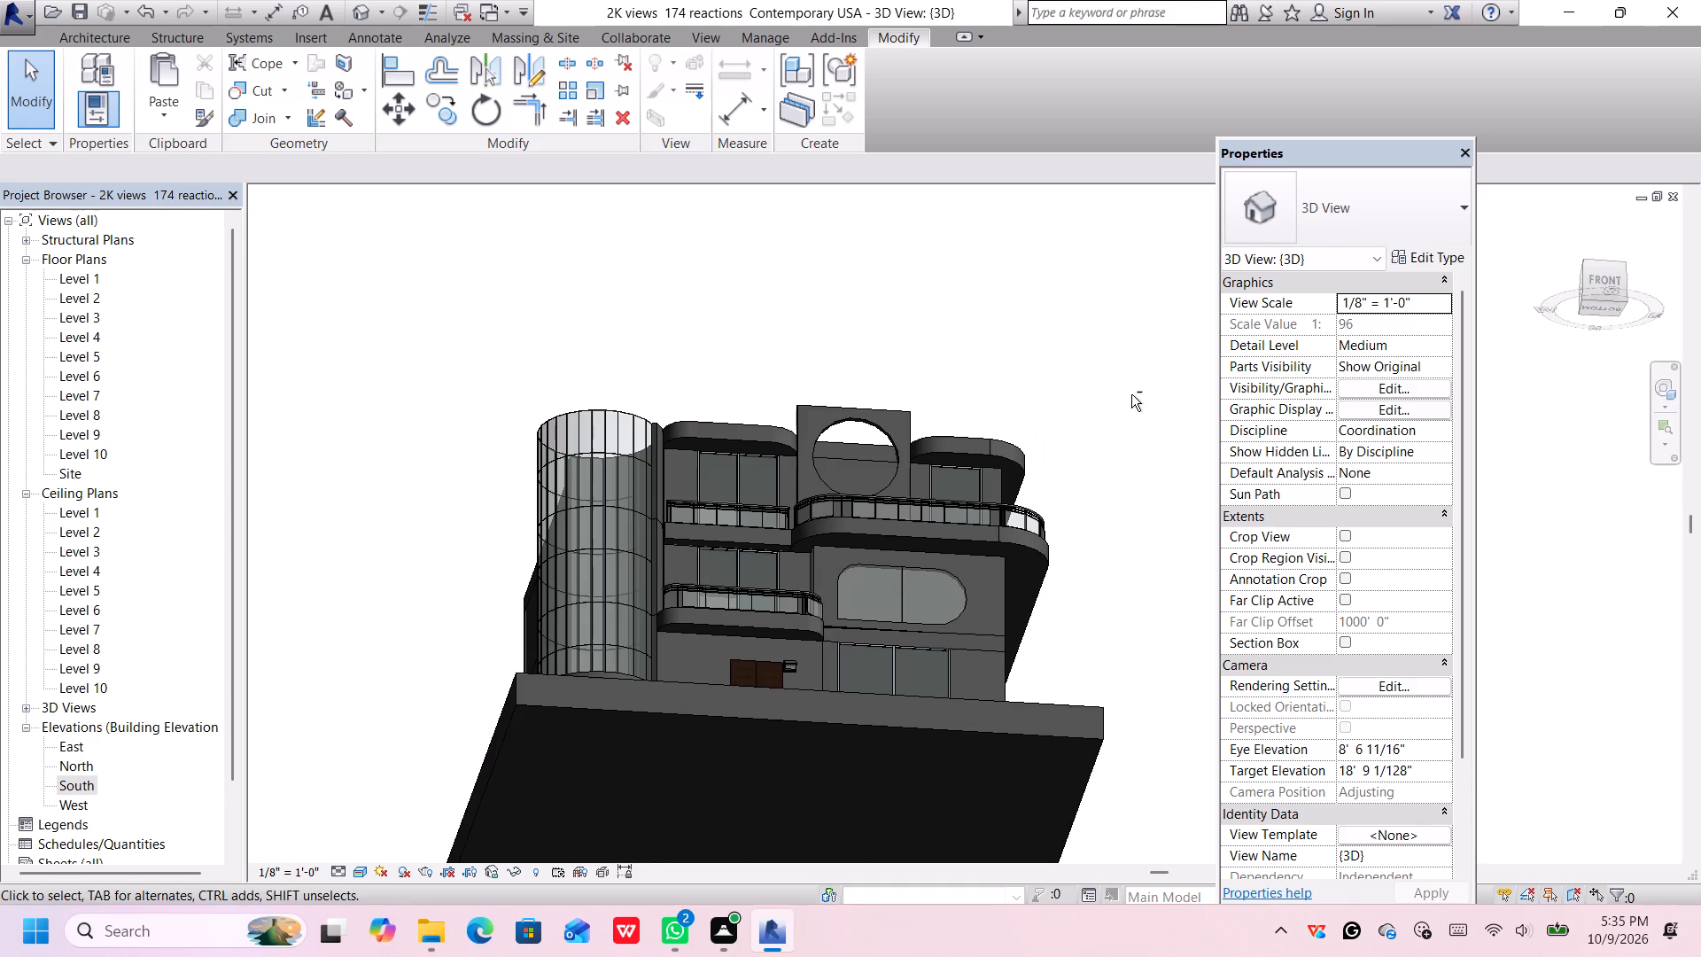
pyautogui.keyDown('shift'); pyautogui.moveTo(1130, 395); pyautogui.dragTo(1119, 771, button='middle'); pyautogui.keyUp('shift')
pyautogui.keyDown('shift'); pyautogui.moveTo(1149, 522); pyautogui.dragTo(1099, 552, button='middle'); pyautogui.keyUp('shift')
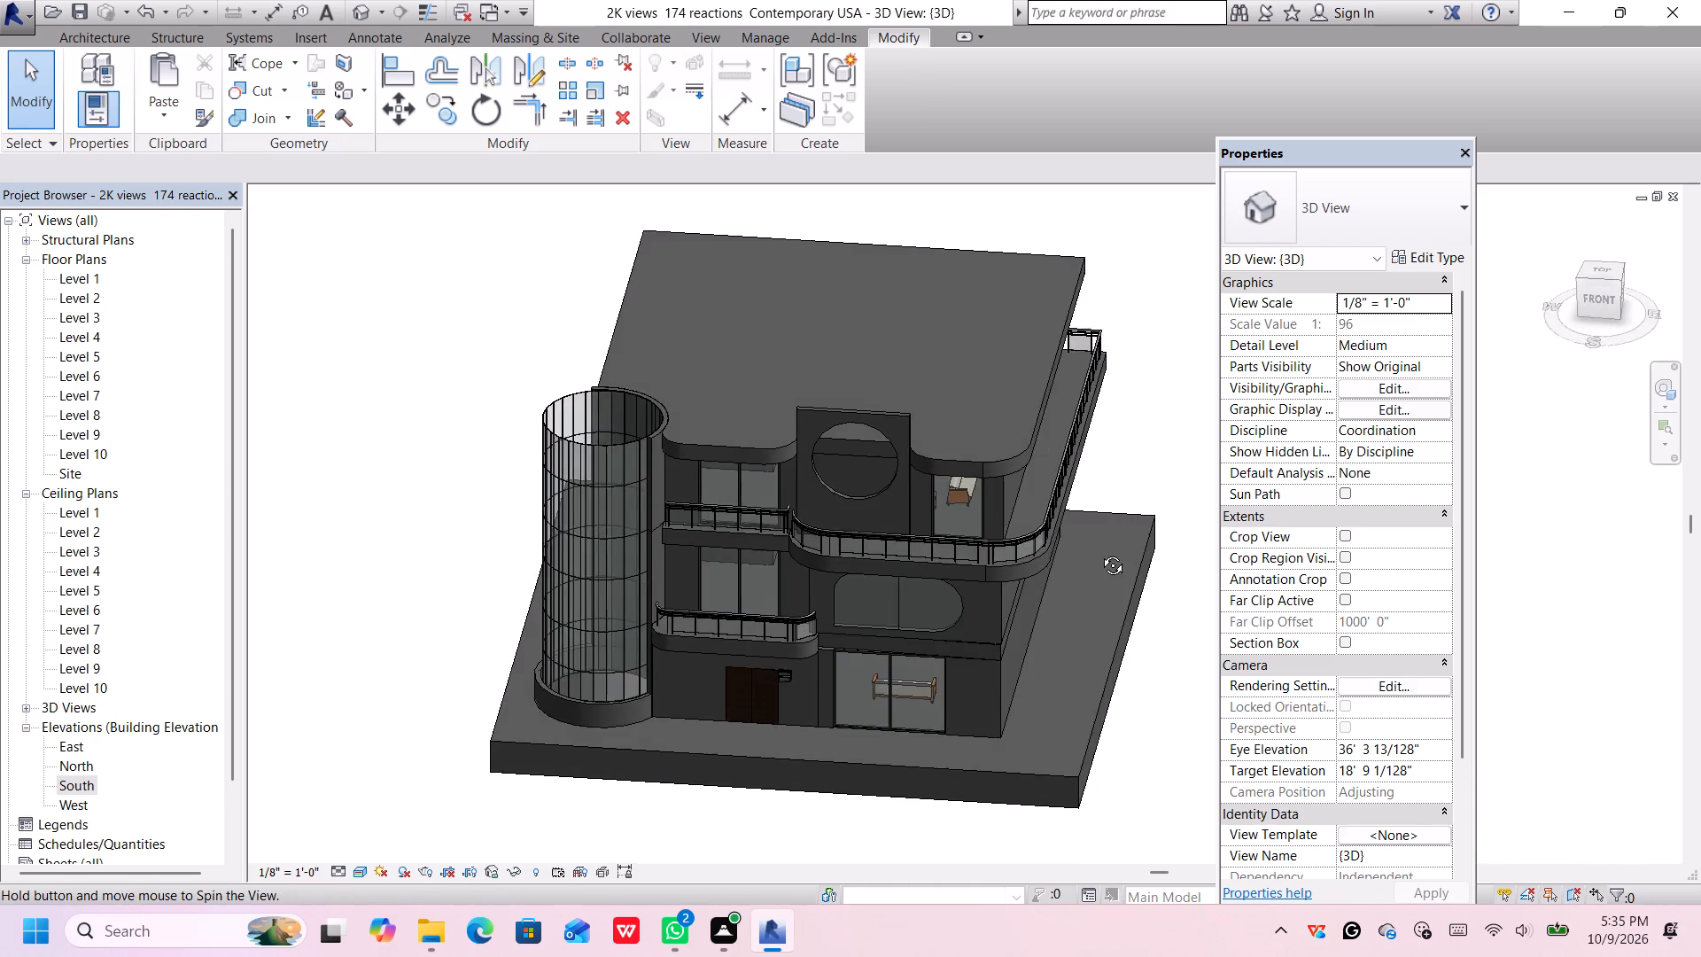
pyautogui.keyDown('shift'); pyautogui.moveTo(1099, 552); pyautogui.dragTo(1120, 473, button='middle'); pyautogui.keyUp('shift')
pyautogui.scroll(-1, 1124, 475)
pyautogui.scroll(1, 1124, 475)
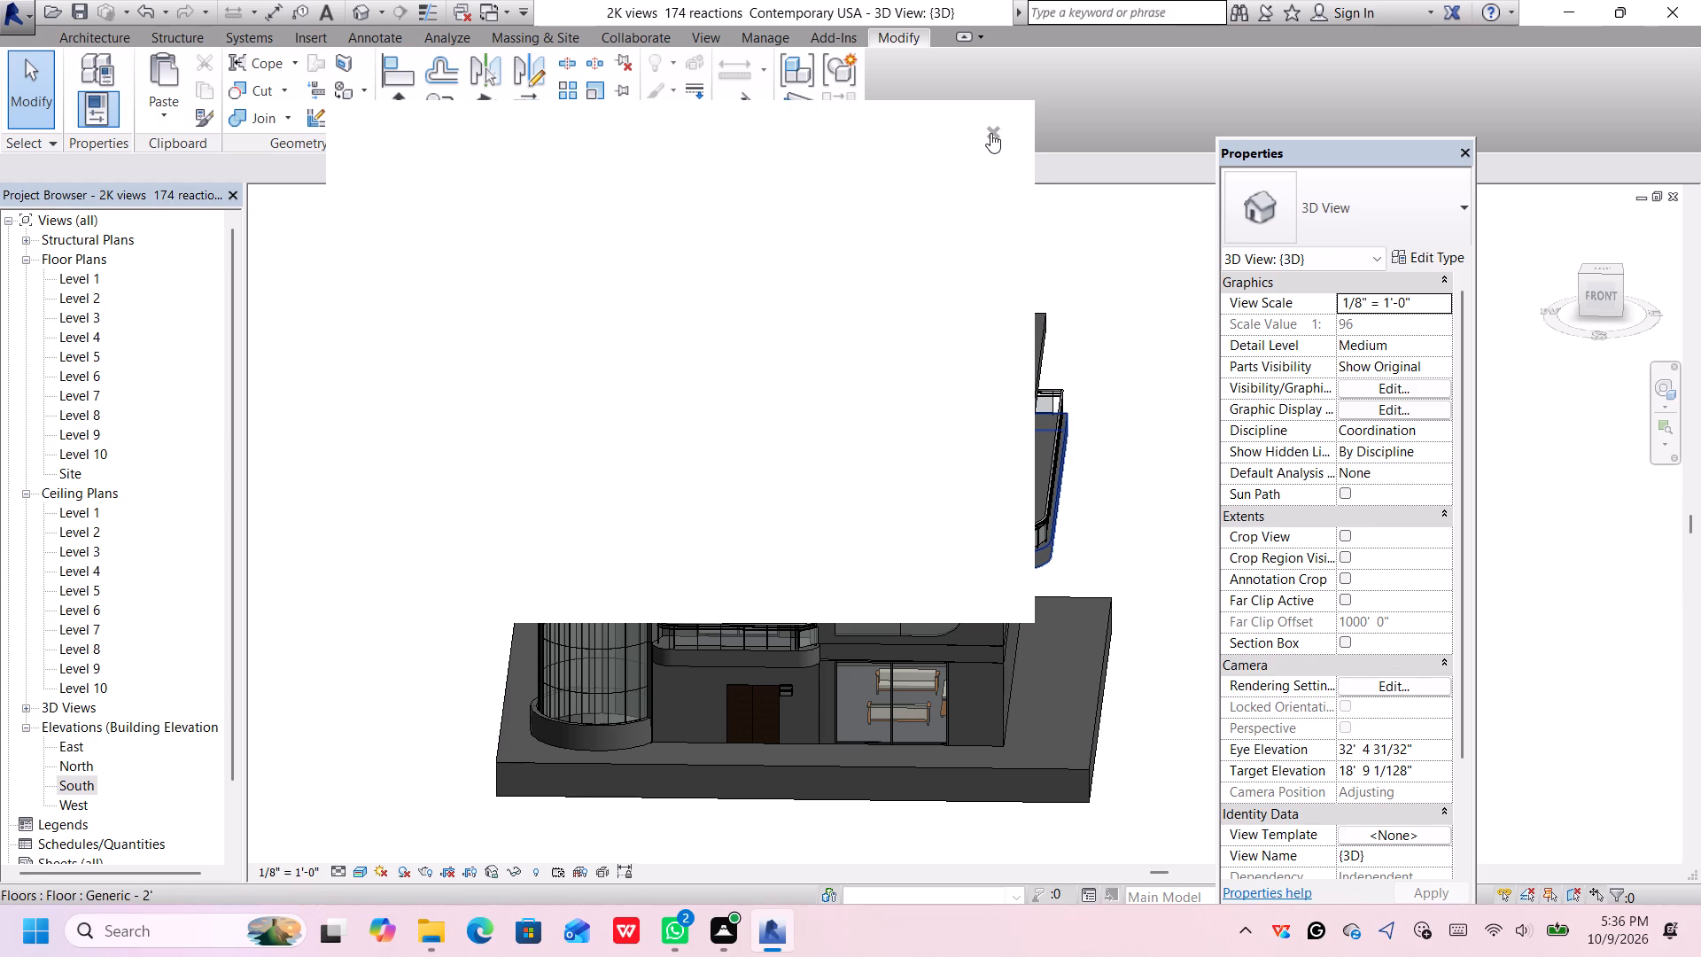
pyautogui.click(990, 133)
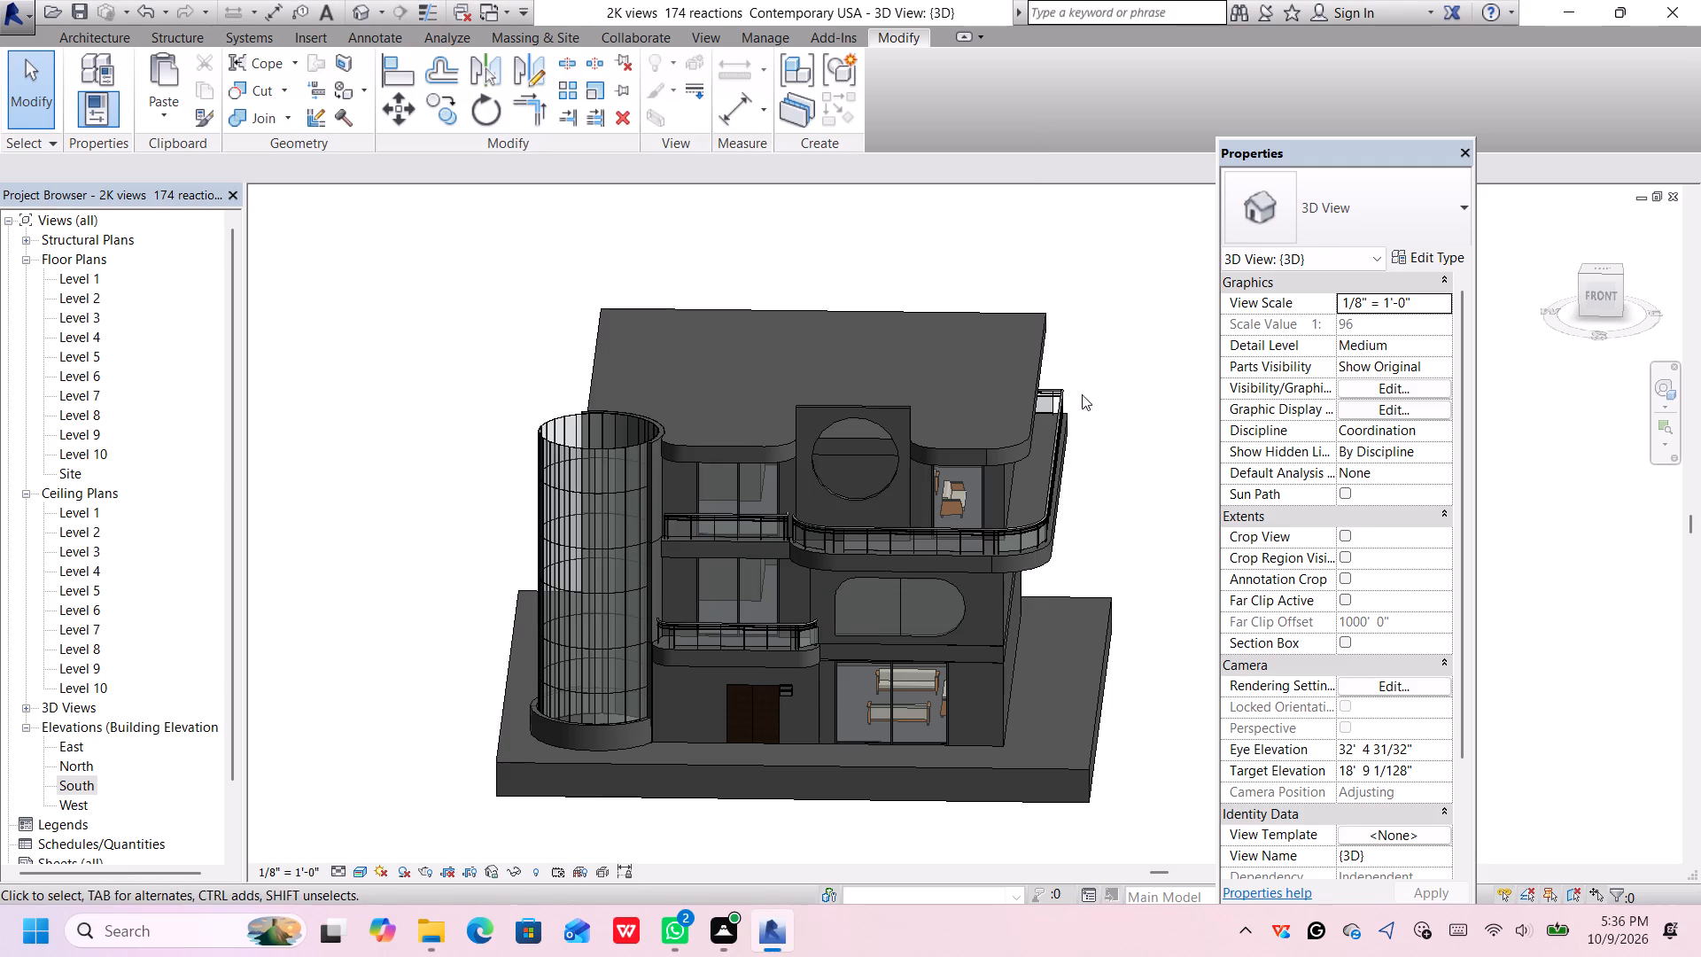
pyautogui.moveTo(1102, 339); pyautogui.dragTo(1062, 382, button='middle')
pyautogui.middleClick(1051, 393)
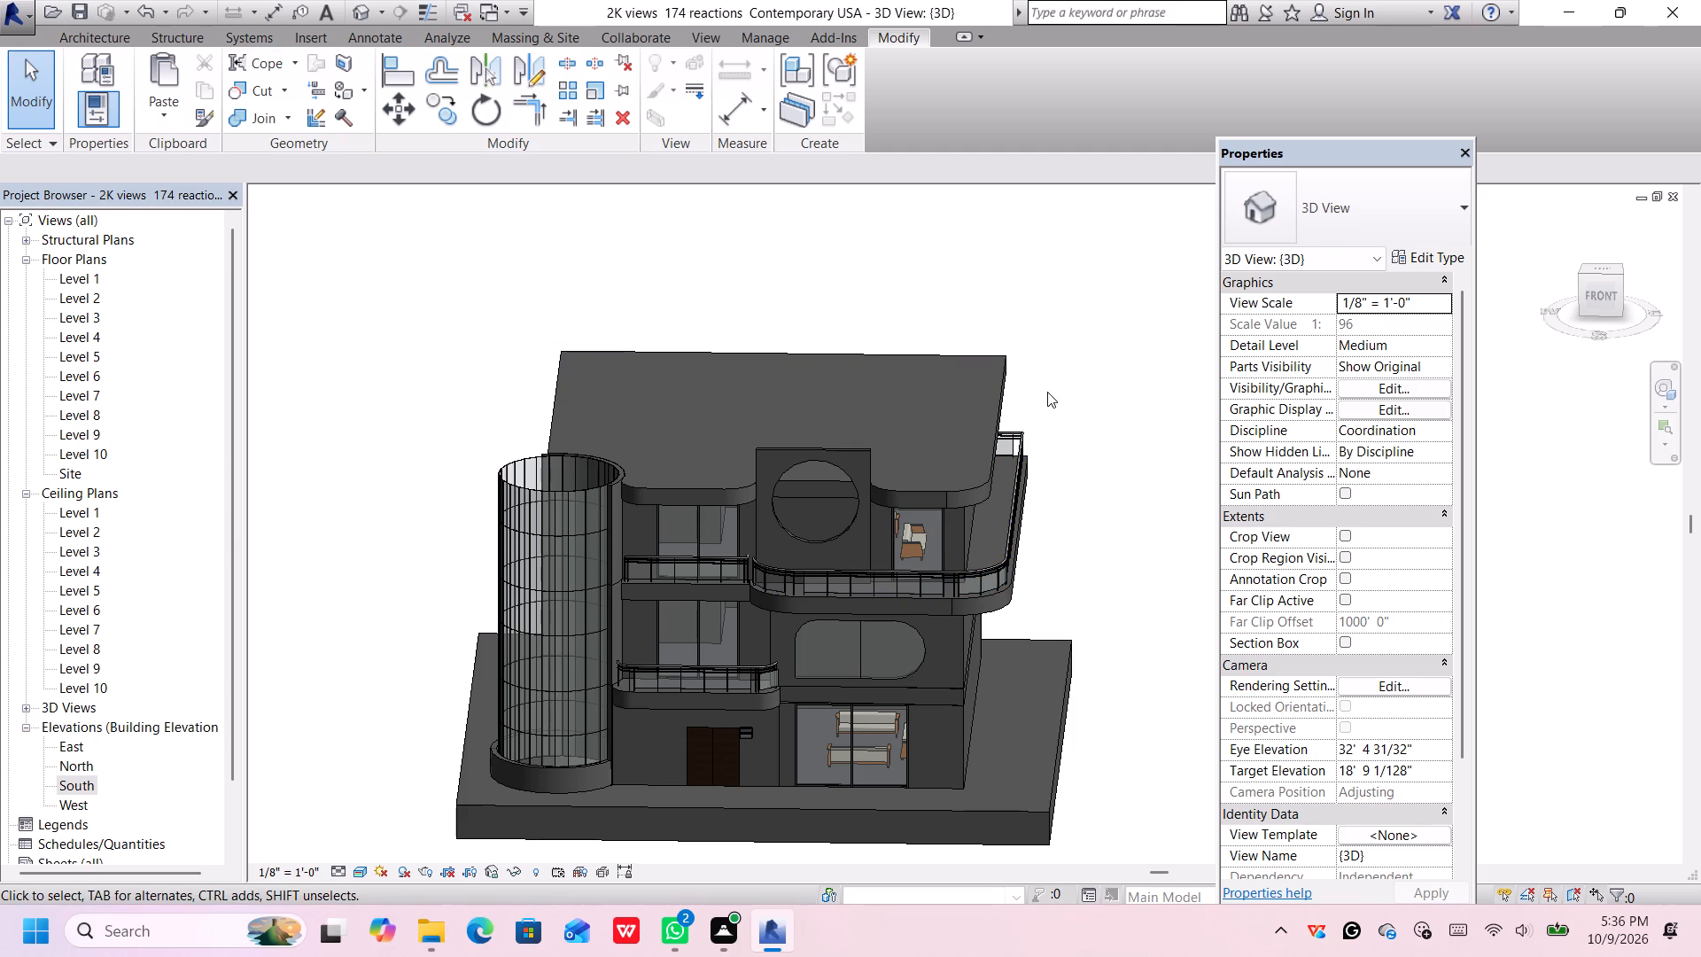
pyautogui.moveTo(1047, 394); pyautogui.dragTo(999, 466, button='middle')
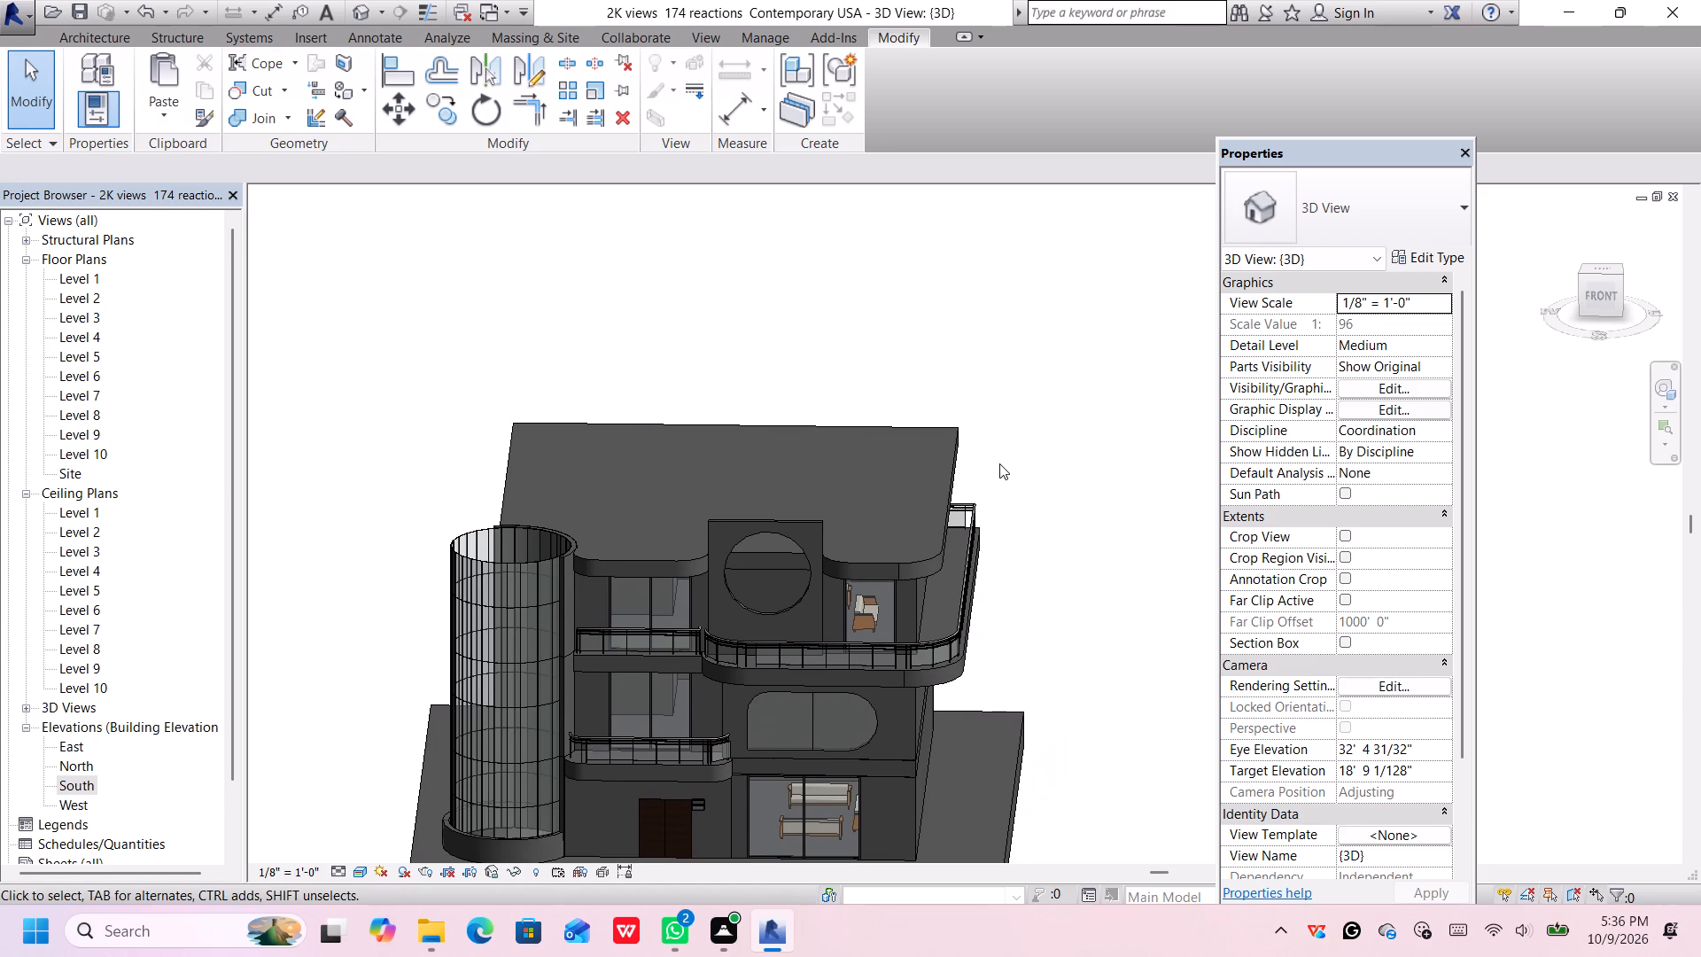
# Turn the 3D view square to the building's front and examine the whole facade.
pyautogui.middleClick(1006, 467)
pyautogui.moveTo(1073, 561); pyautogui.dragTo(1065, 548, button='middle')
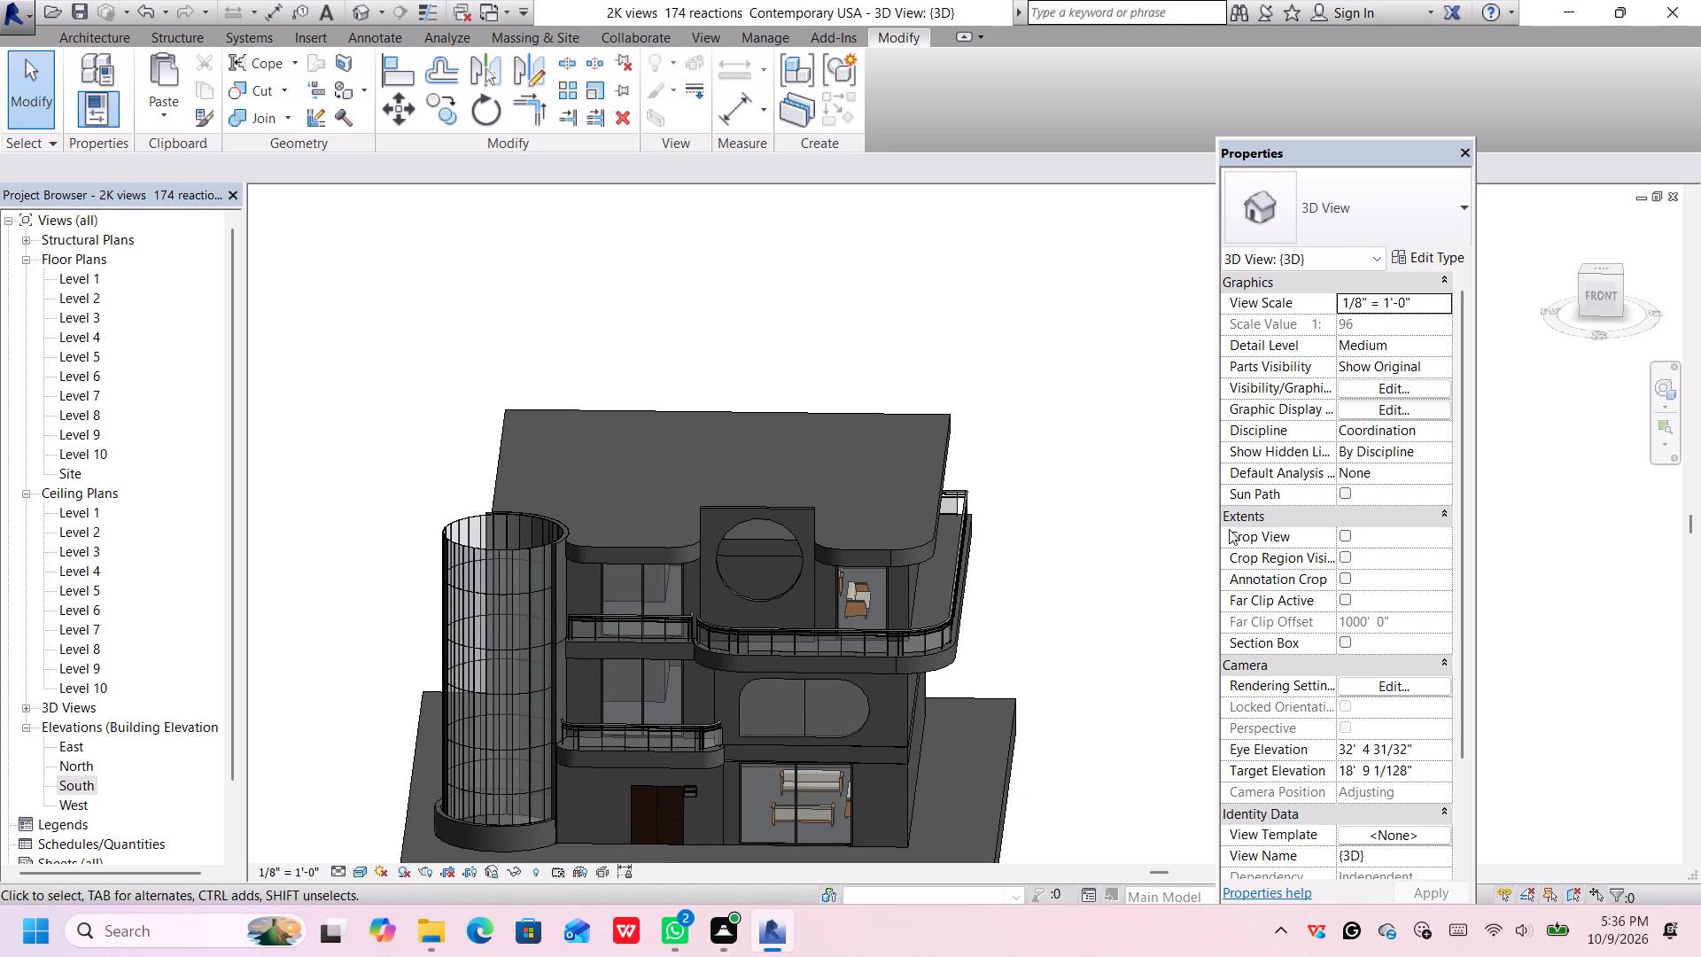
pyautogui.click(1593, 306)
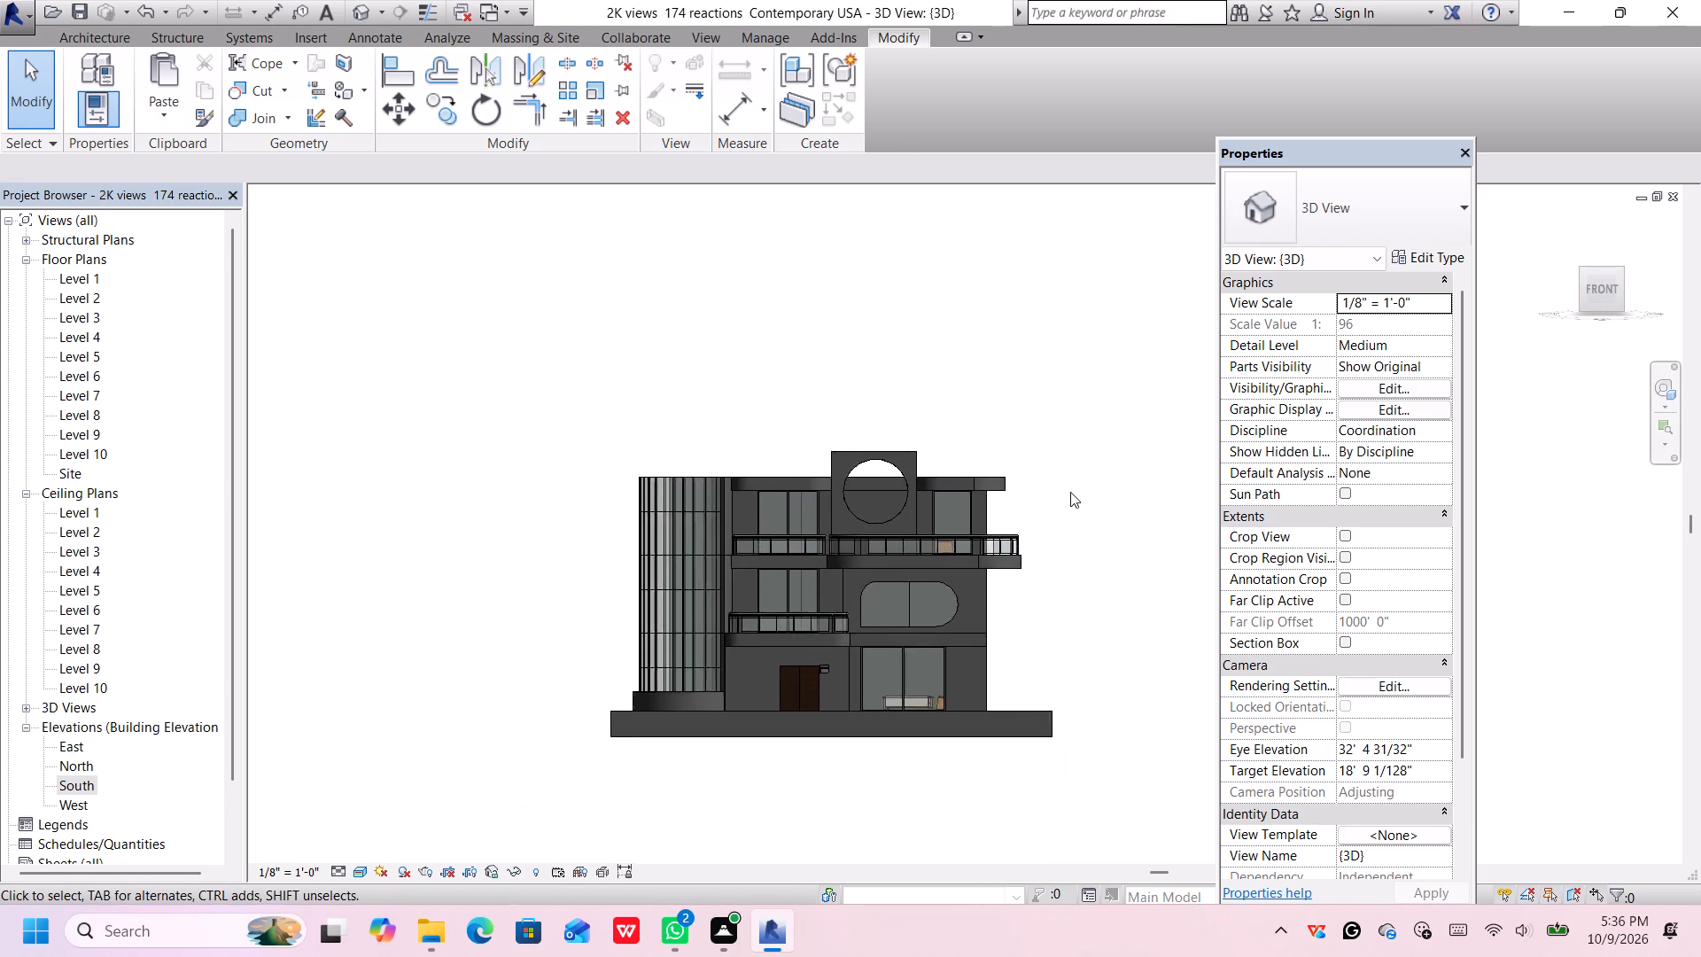
pyautogui.moveTo(1068, 492); pyautogui.dragTo(730, 549, button='middle')
pyautogui.scroll(2, 891, 429)
pyautogui.moveTo(891, 432); pyautogui.dragTo(919, 437, button='middle')
pyautogui.scroll(-1, 891, 432)
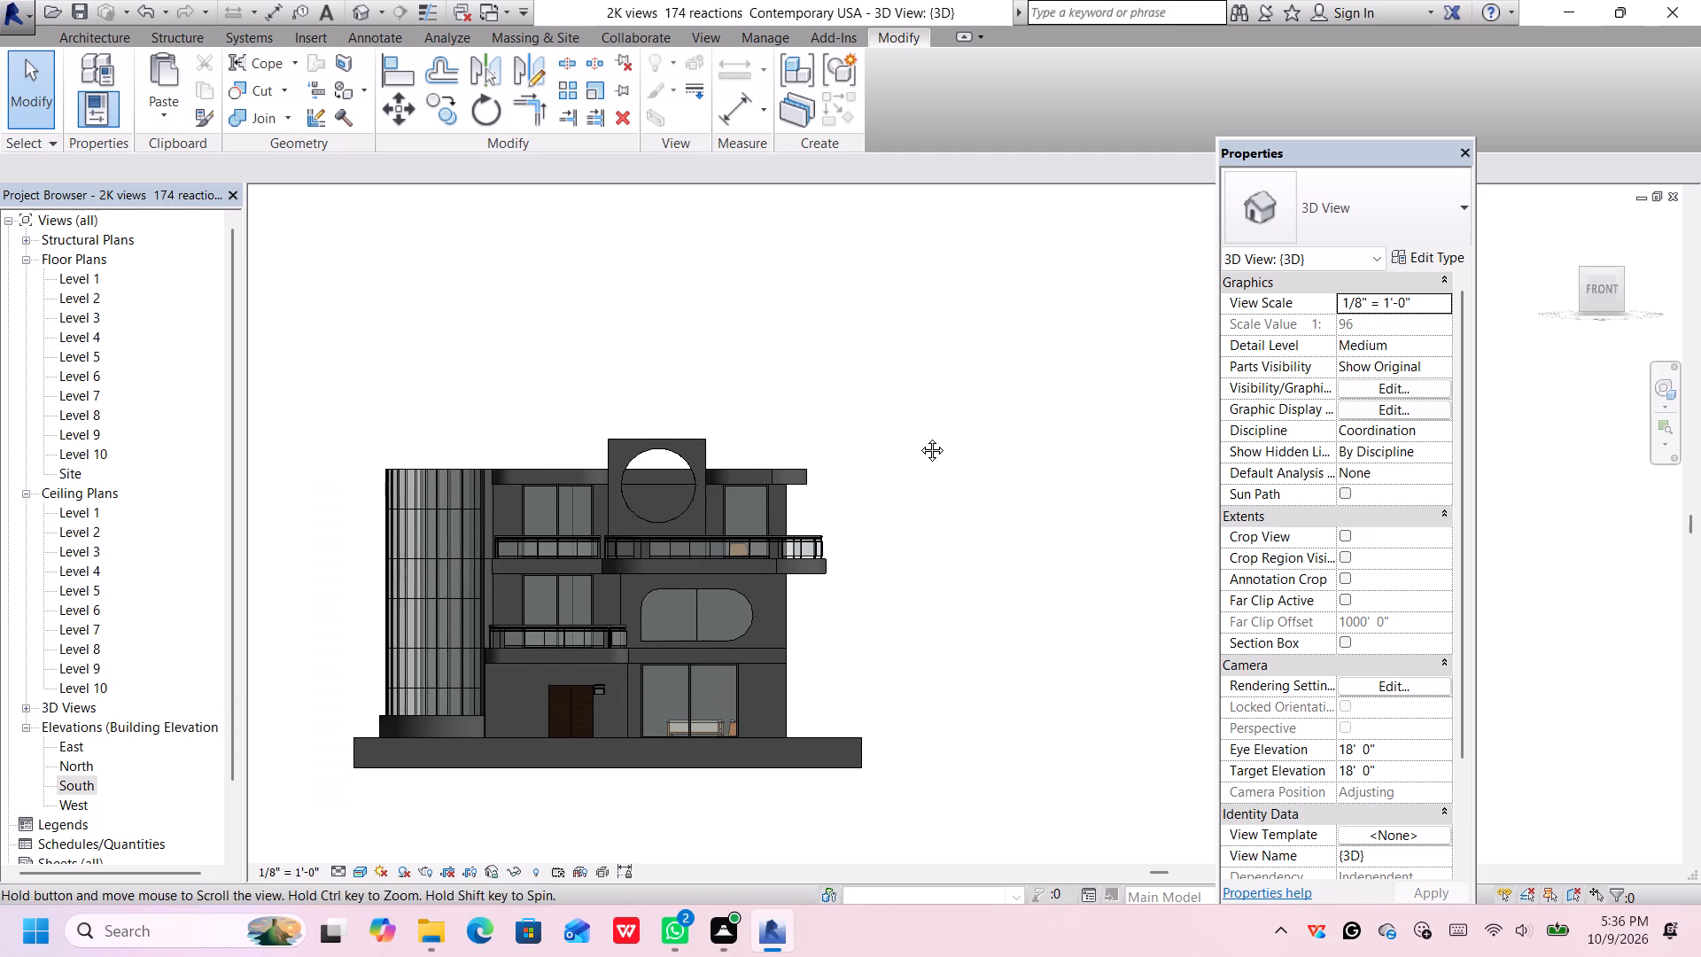
pyautogui.moveTo(919, 437); pyautogui.dragTo(928, 441, button='middle')
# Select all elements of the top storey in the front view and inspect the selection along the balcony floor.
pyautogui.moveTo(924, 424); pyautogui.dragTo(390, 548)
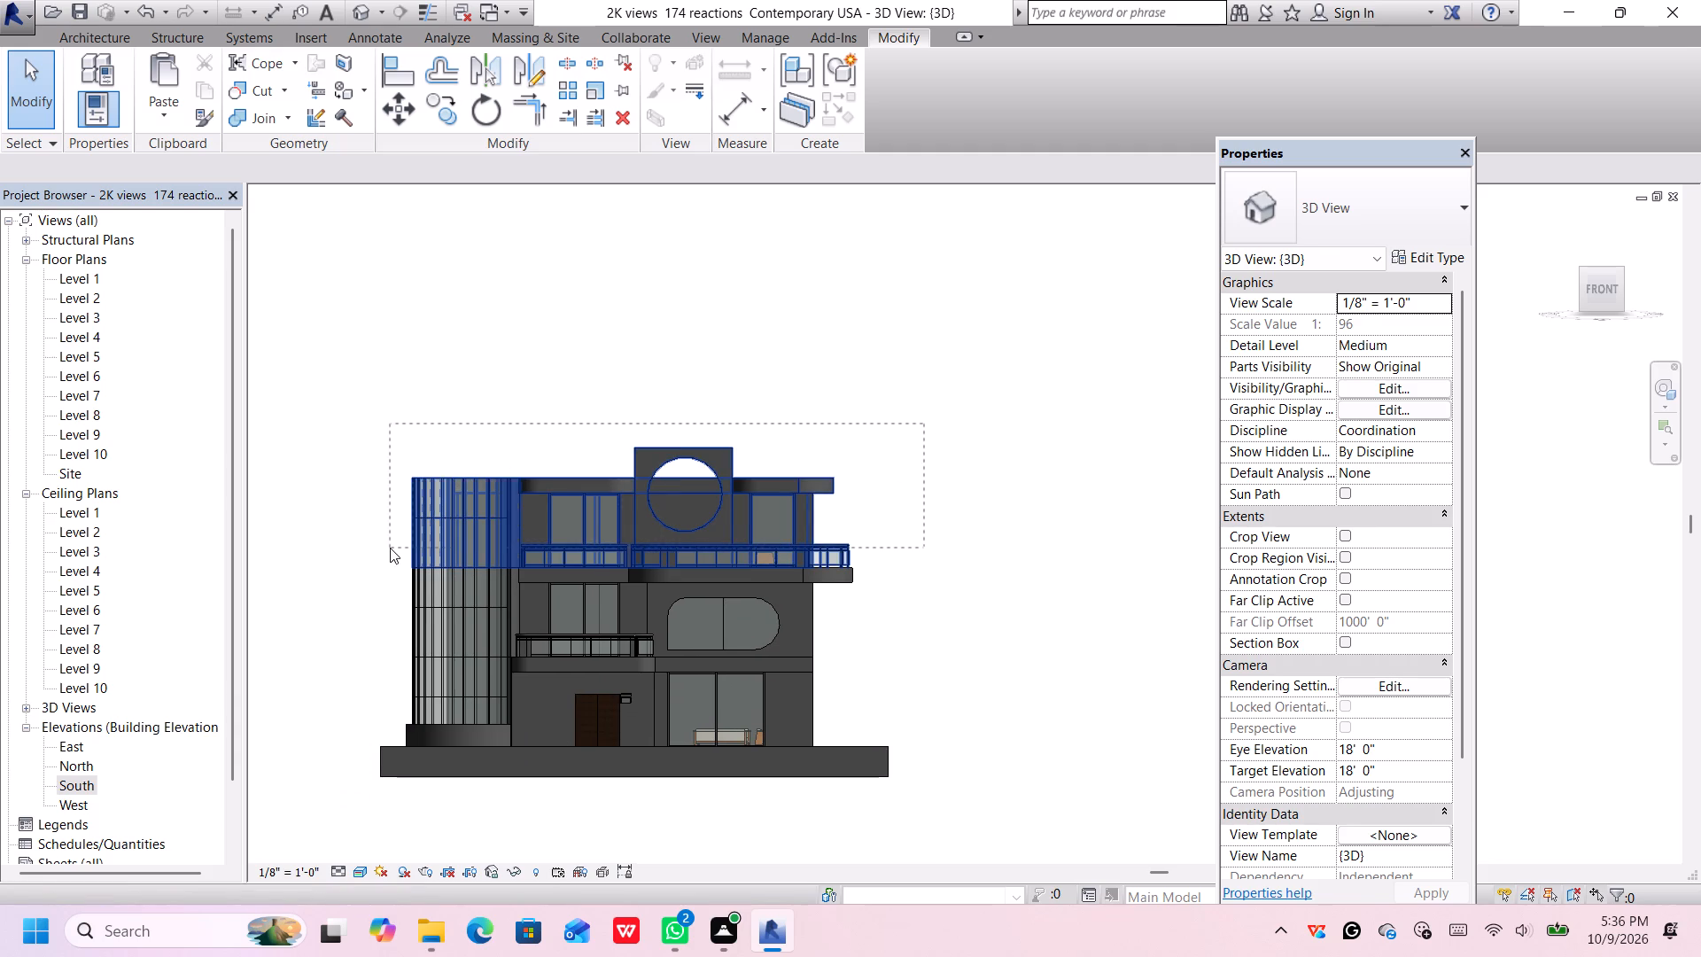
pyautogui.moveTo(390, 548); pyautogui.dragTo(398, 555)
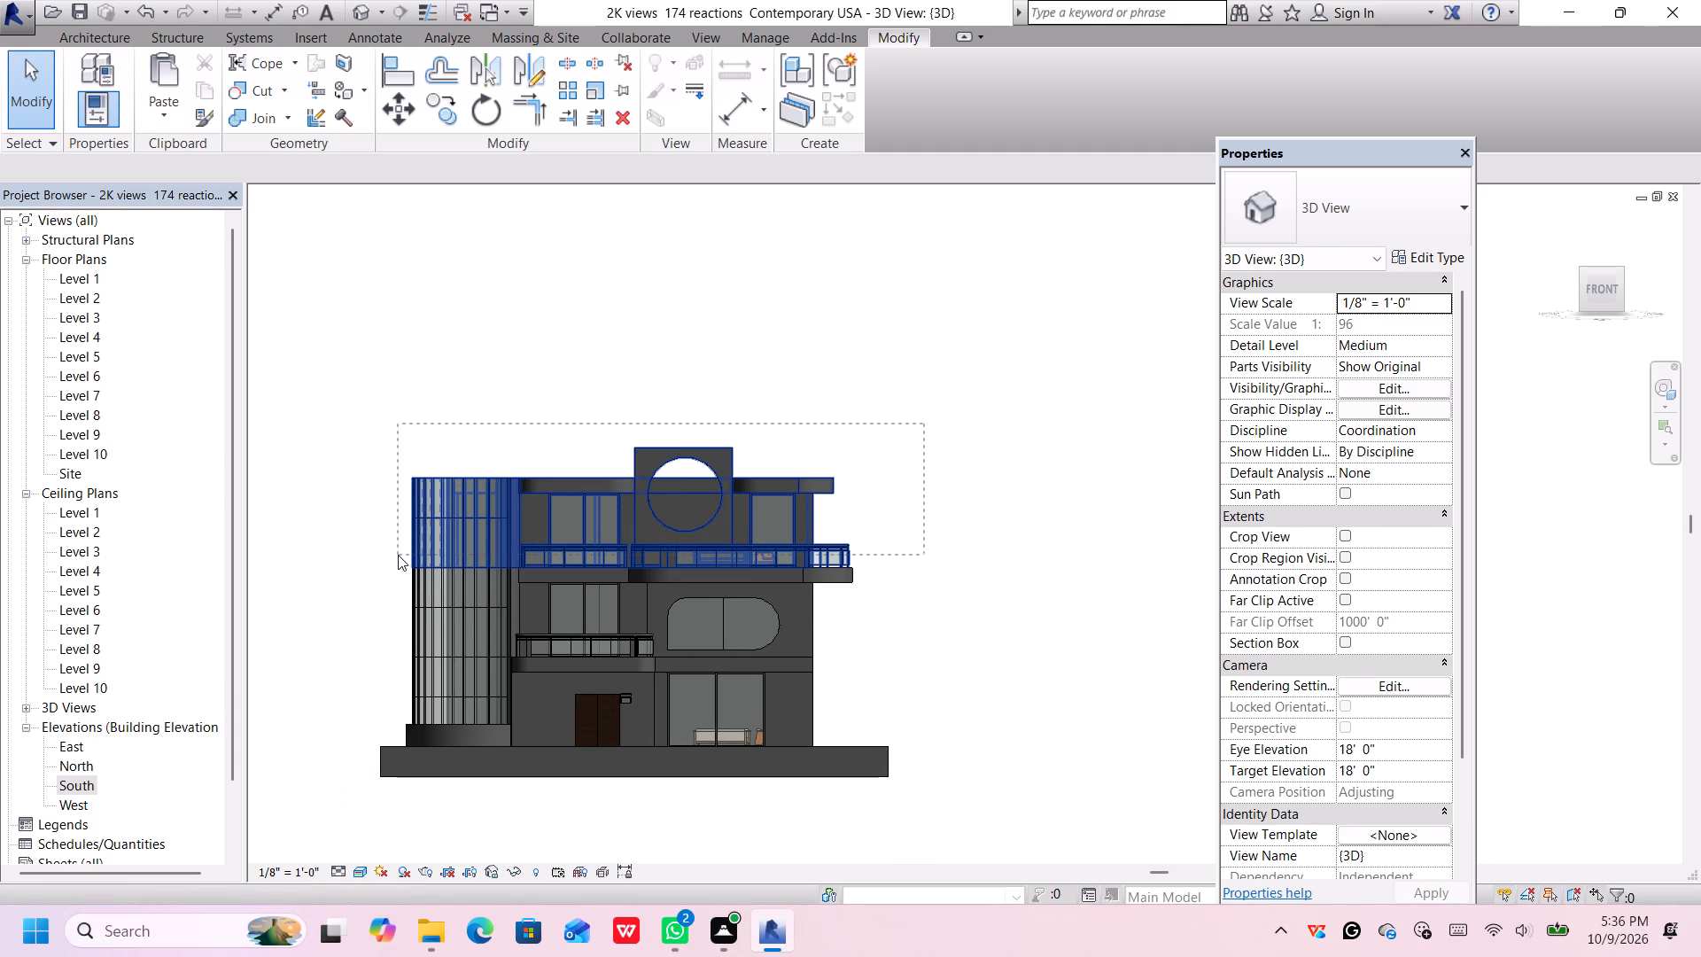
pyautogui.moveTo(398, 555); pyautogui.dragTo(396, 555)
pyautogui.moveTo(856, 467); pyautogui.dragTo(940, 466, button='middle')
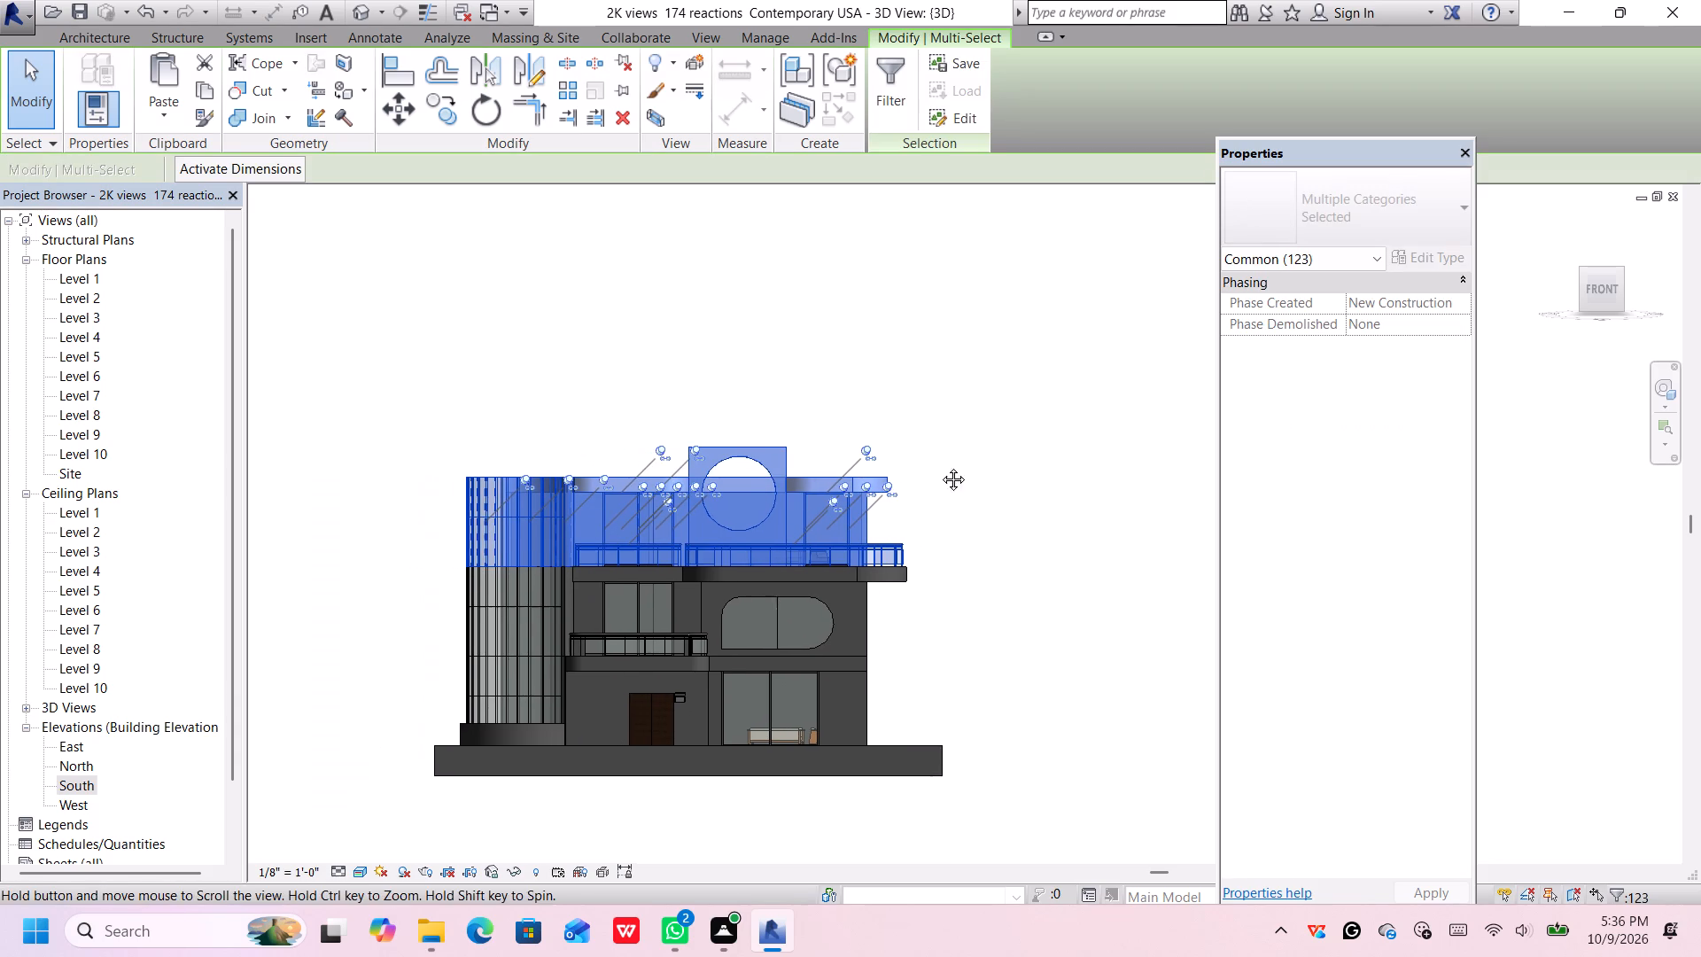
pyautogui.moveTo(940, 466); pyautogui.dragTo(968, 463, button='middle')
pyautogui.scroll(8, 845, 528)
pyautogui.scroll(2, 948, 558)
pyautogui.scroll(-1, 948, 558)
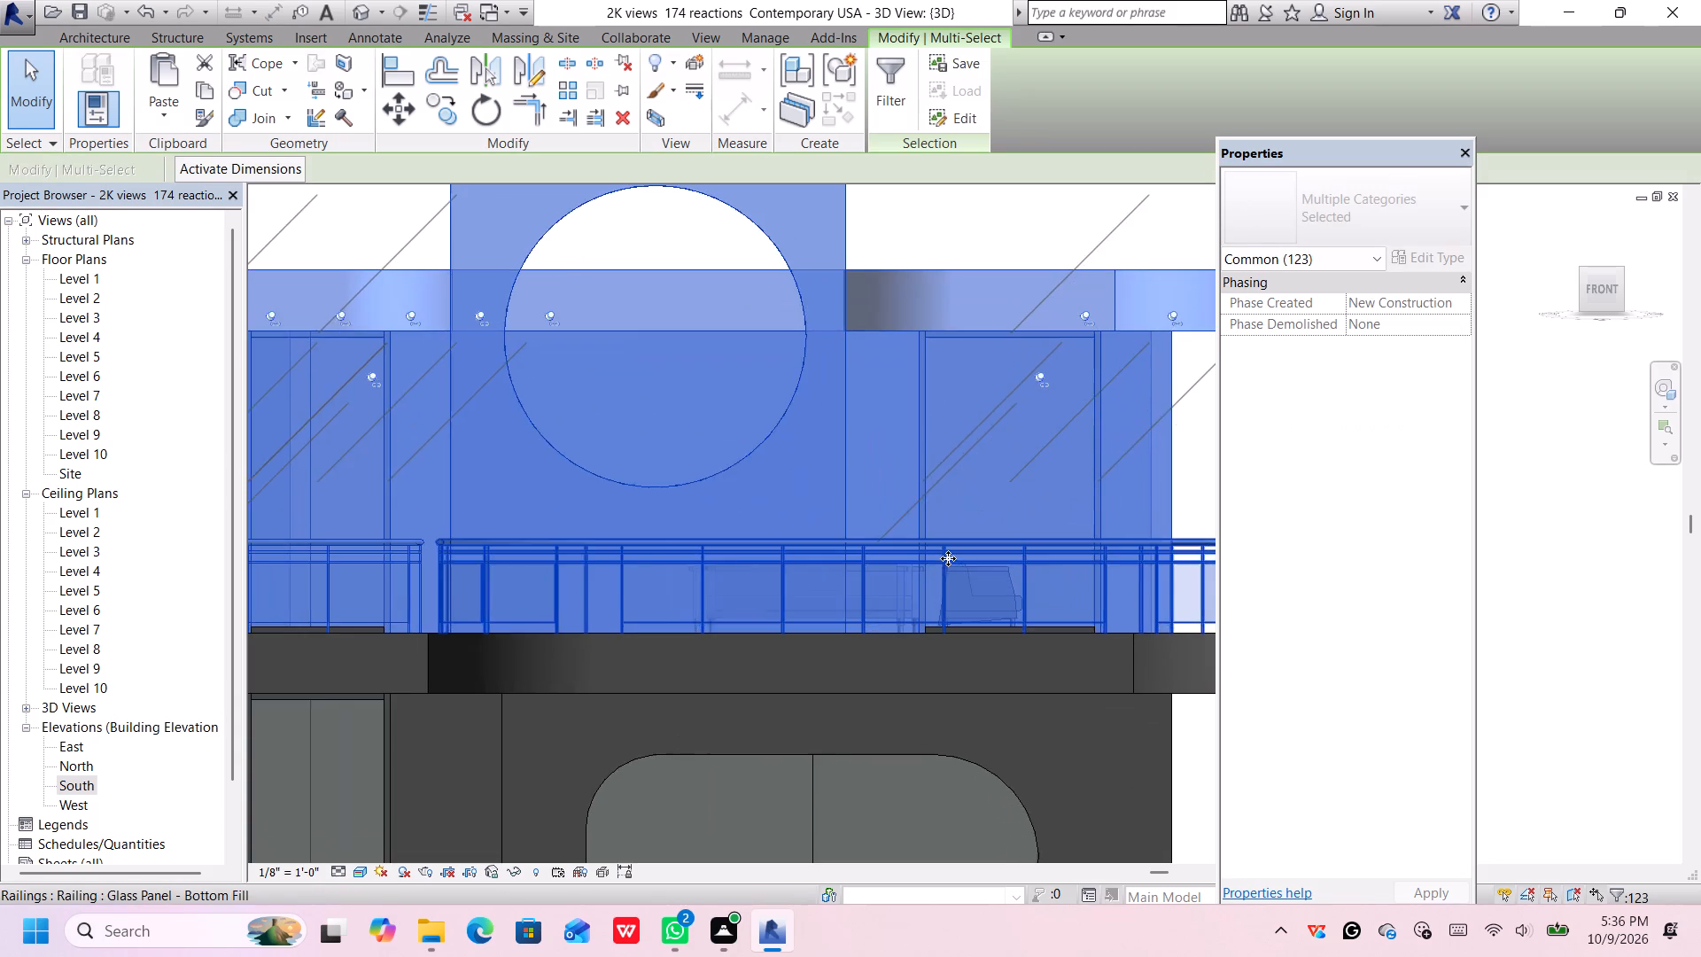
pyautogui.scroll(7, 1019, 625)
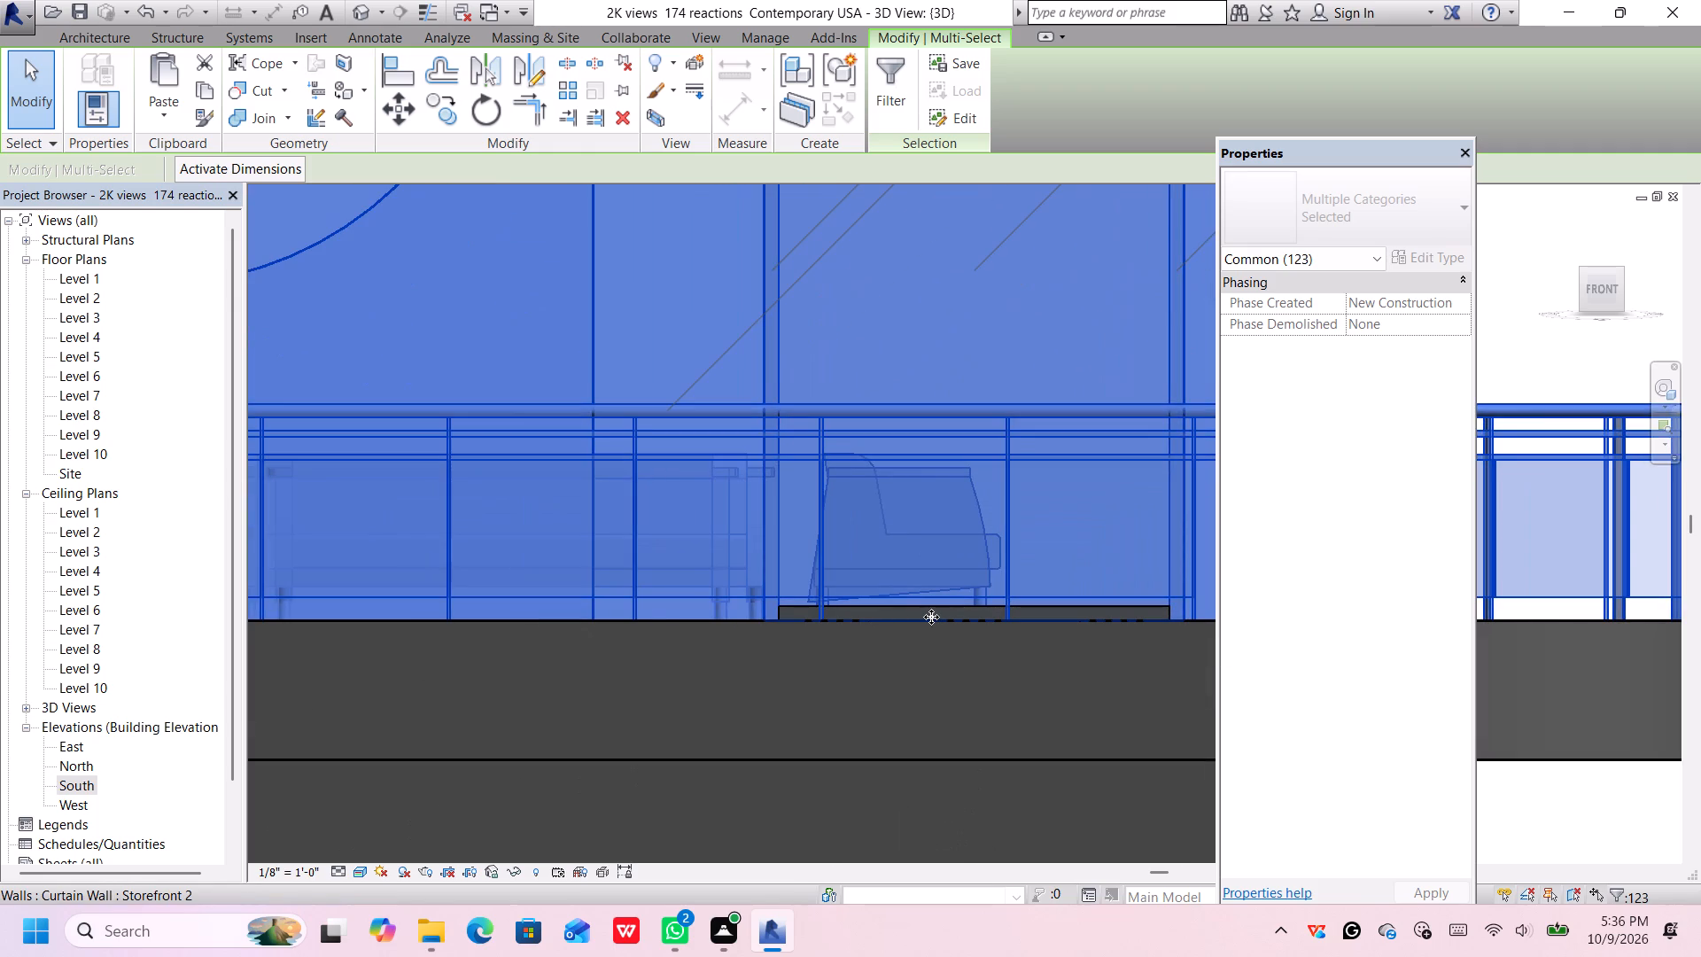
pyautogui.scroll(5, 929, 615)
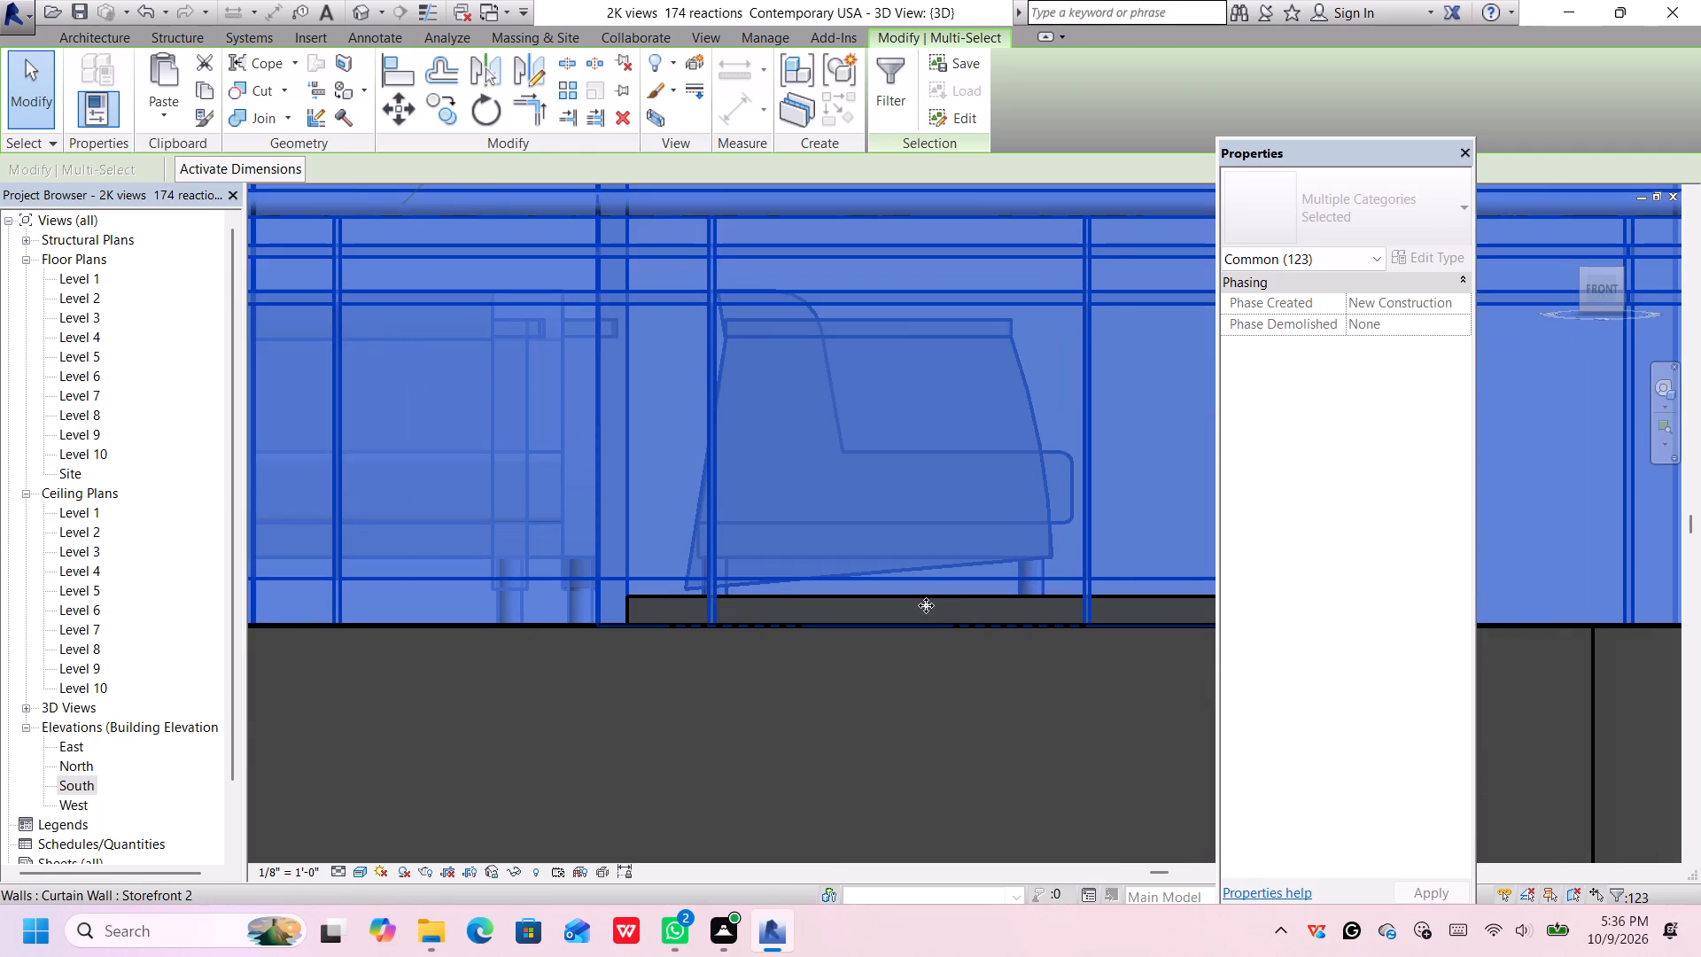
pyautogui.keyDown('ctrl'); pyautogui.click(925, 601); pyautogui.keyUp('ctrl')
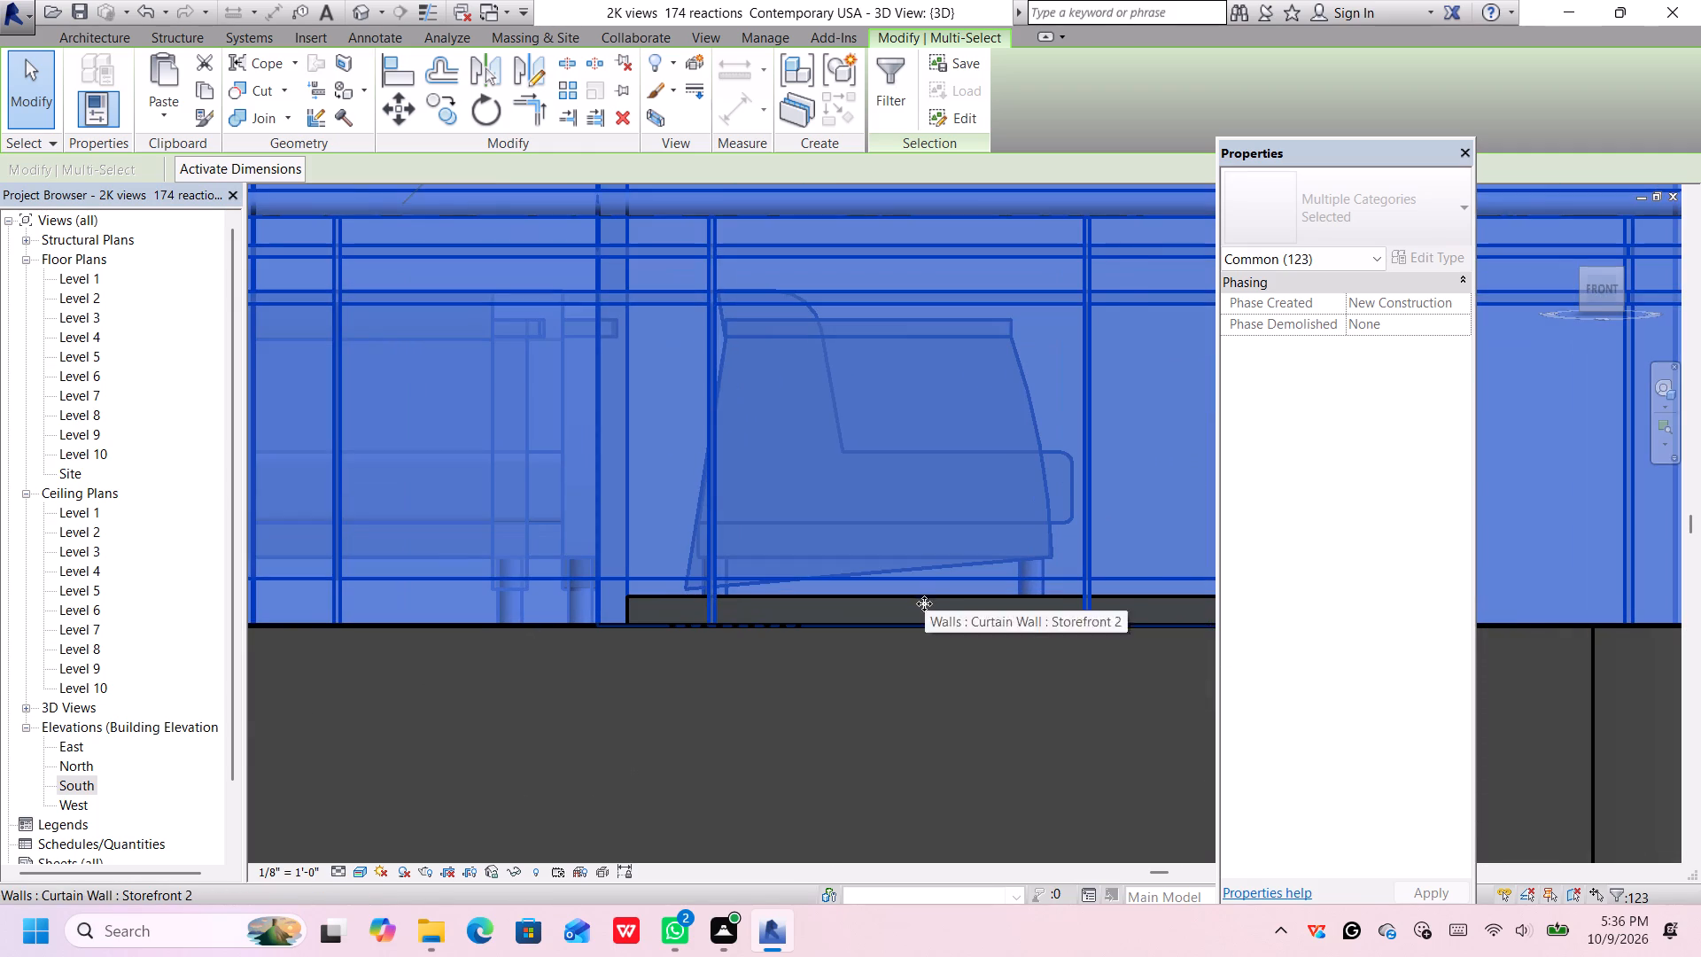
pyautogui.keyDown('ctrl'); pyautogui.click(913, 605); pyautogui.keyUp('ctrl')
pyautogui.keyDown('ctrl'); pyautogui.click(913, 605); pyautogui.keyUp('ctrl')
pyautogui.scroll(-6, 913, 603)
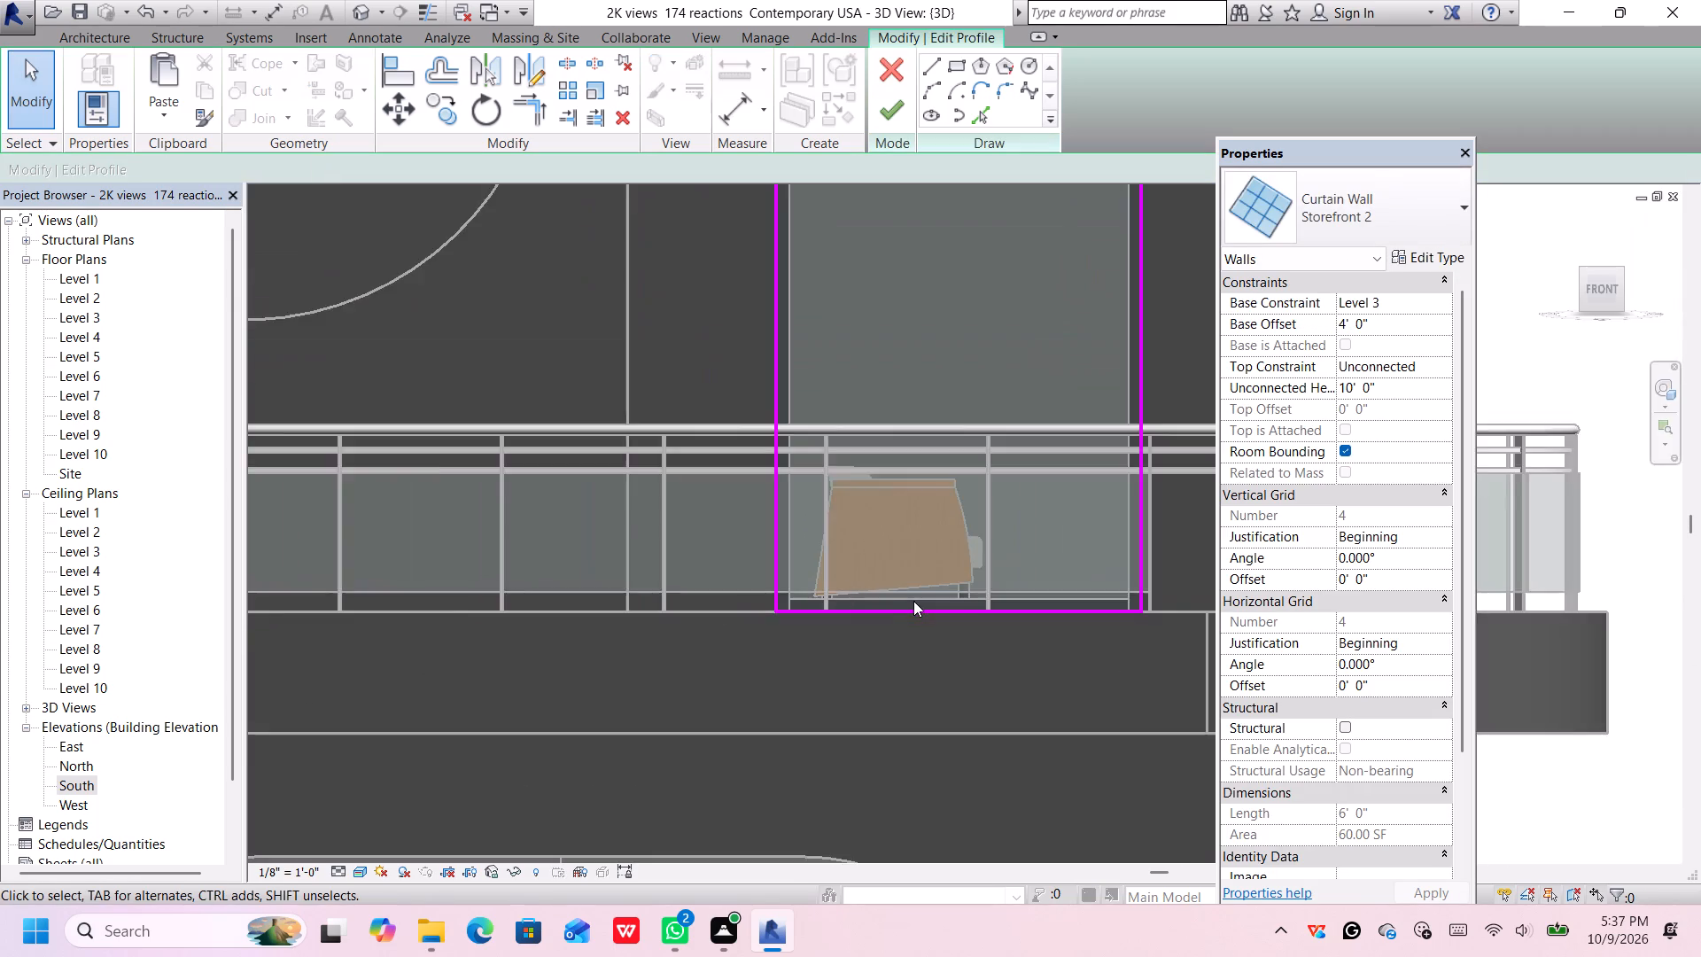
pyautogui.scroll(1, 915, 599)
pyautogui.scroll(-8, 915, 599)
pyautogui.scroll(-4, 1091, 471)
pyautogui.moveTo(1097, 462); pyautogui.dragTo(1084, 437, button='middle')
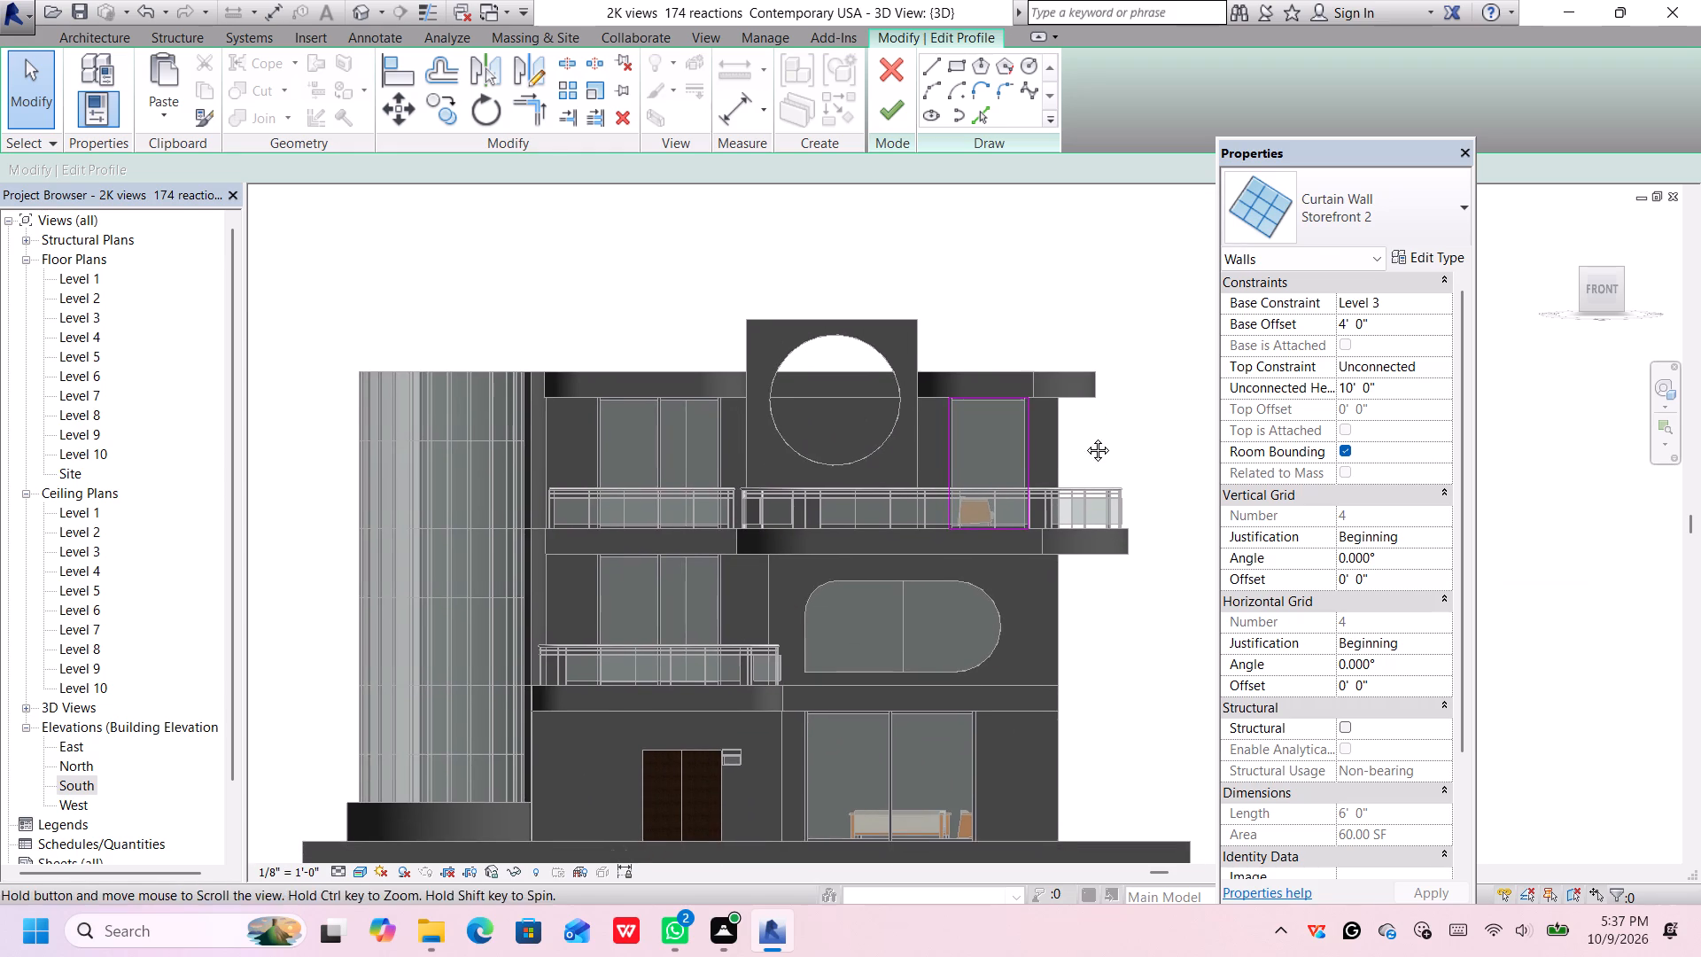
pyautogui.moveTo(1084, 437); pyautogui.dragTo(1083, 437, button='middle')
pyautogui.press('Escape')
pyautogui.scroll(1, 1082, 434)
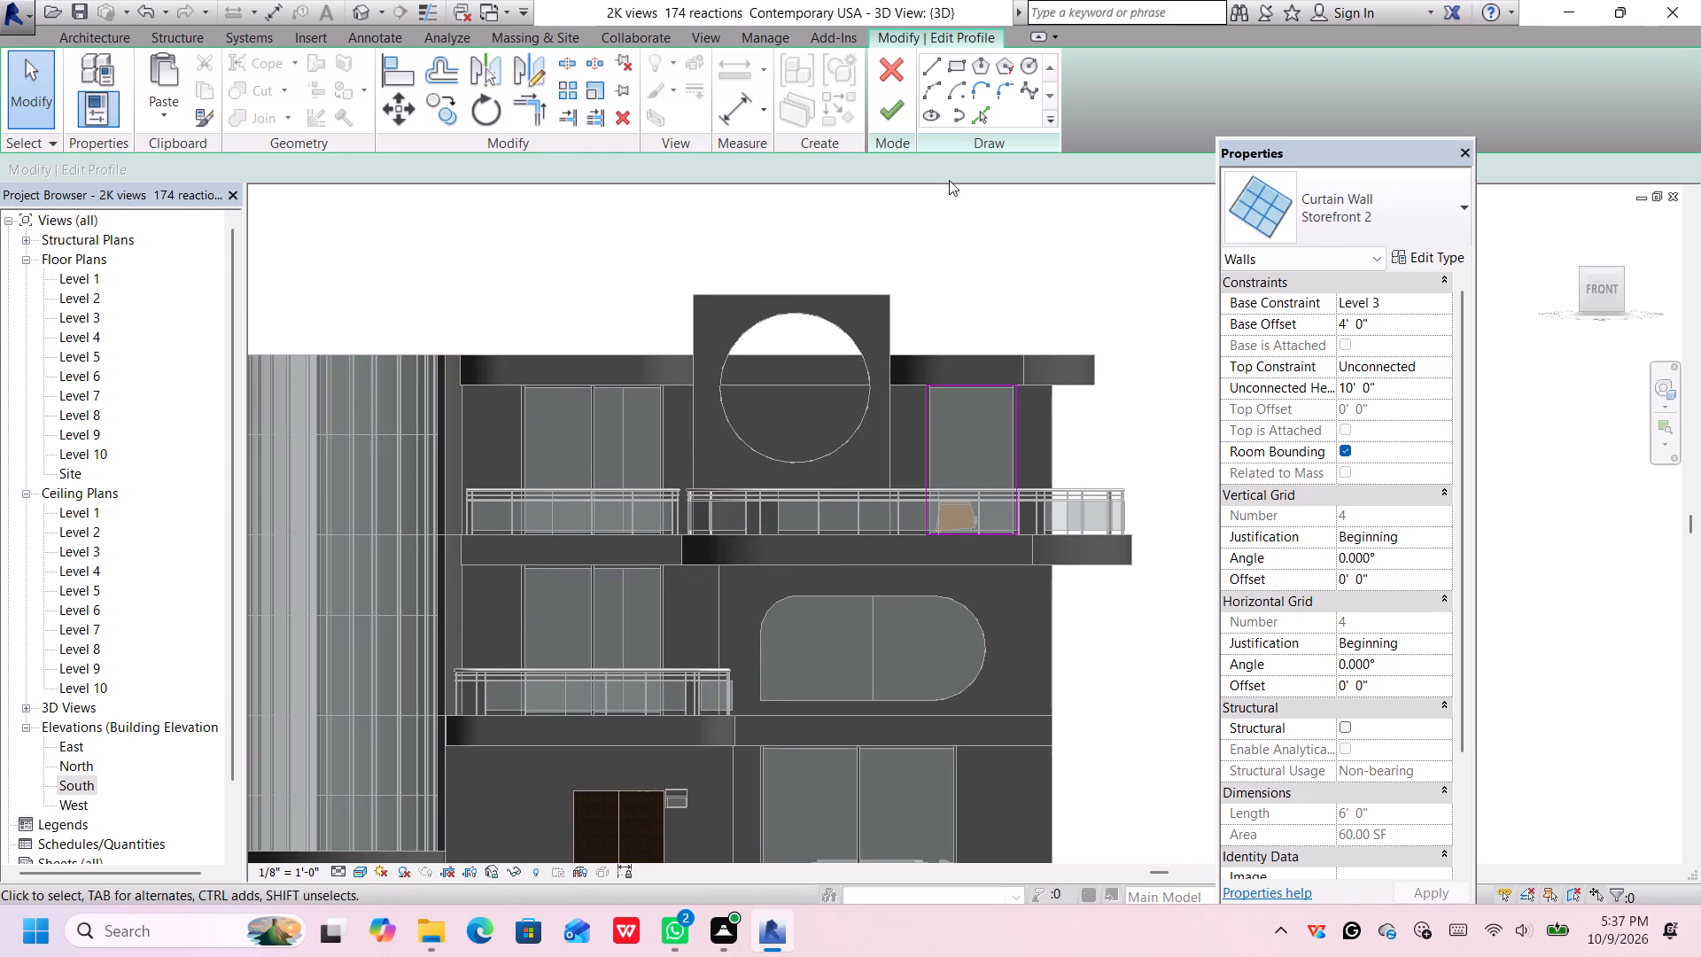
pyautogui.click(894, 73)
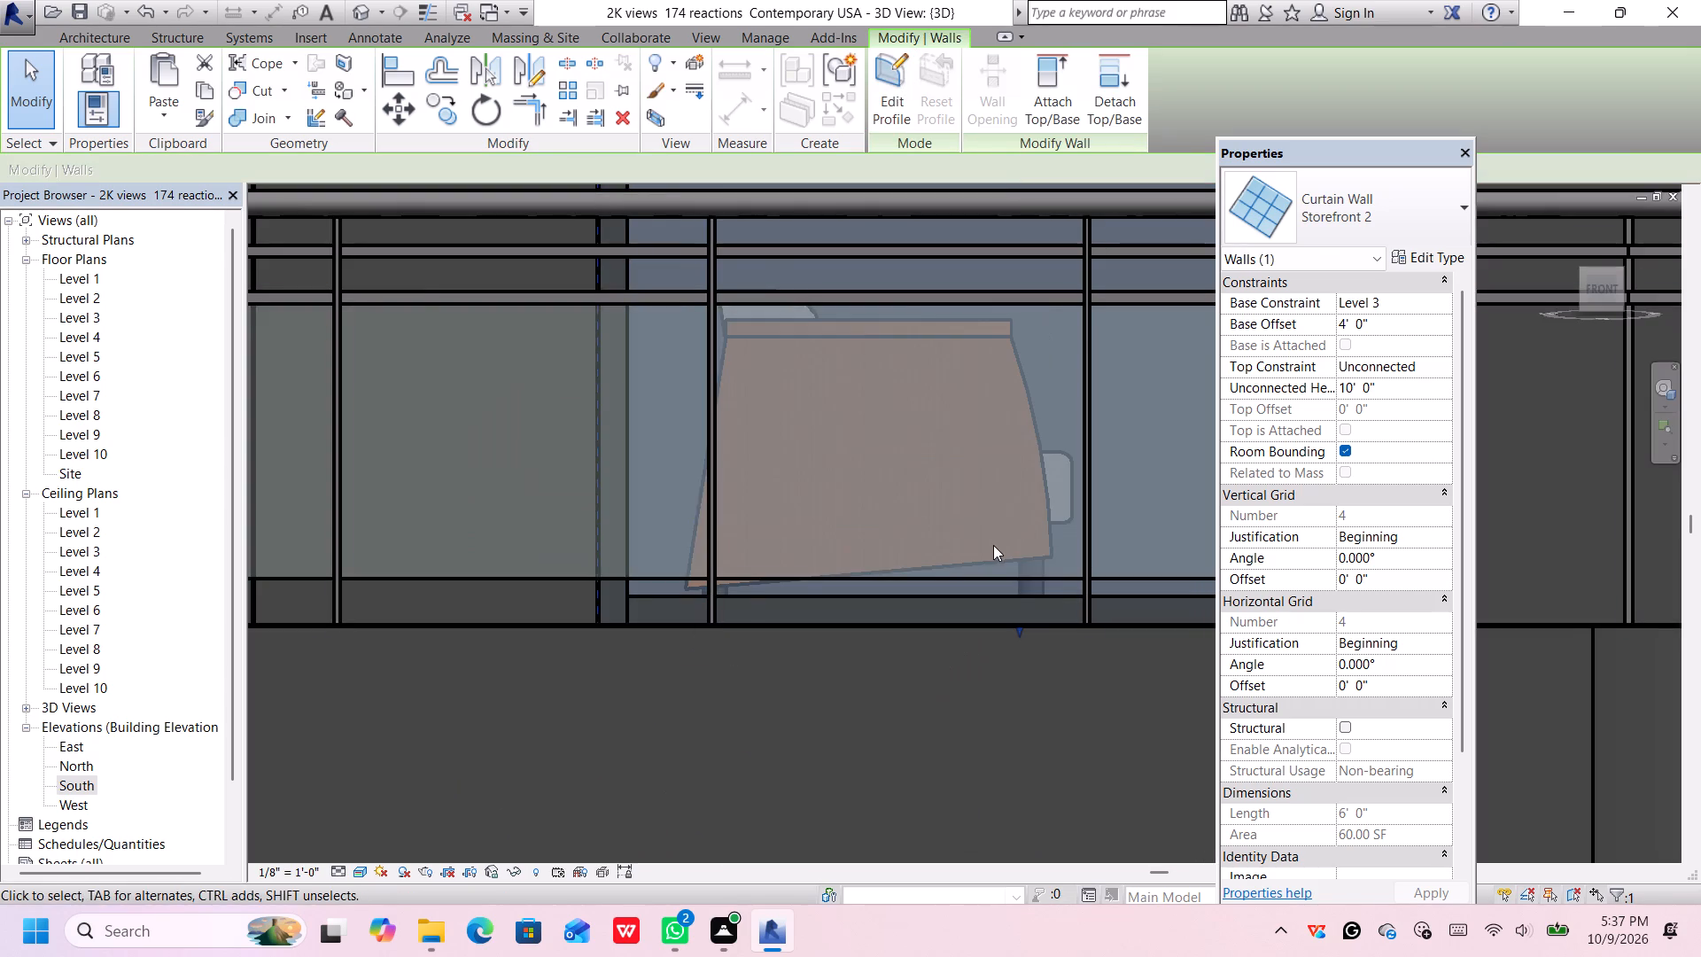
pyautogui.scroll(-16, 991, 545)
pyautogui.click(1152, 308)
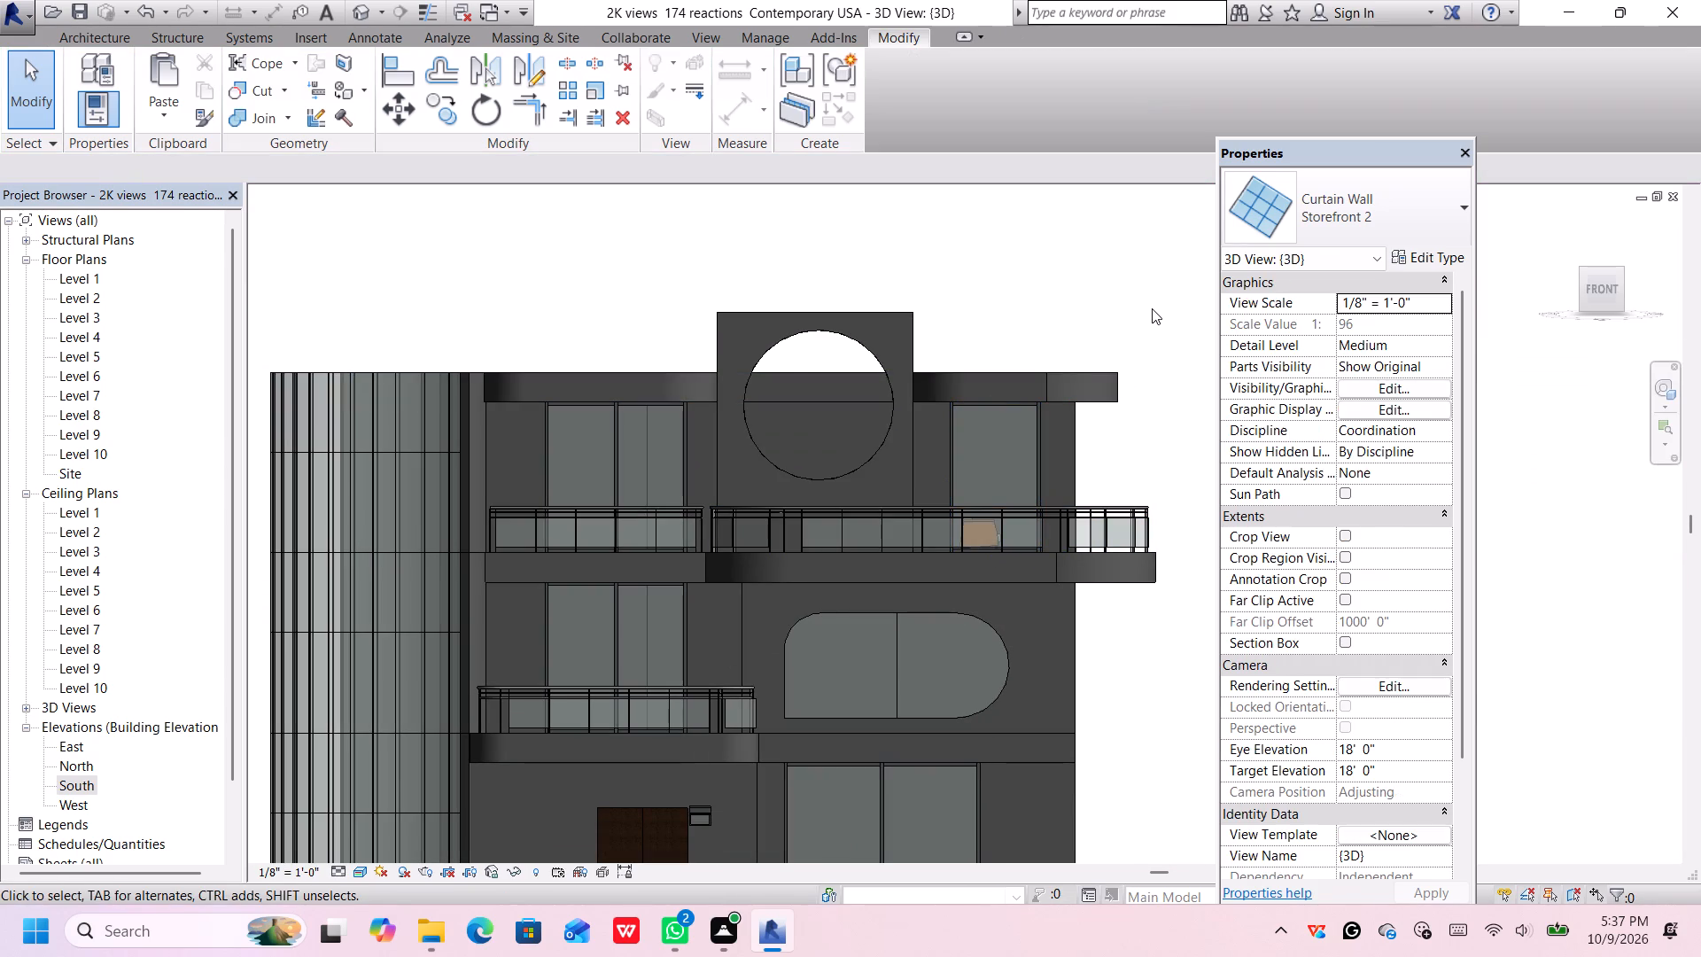
# Select the whole top storey, including its railings, roof slab, recess wall and upper tower section, and create a model group with the default name.
pyautogui.scroll(-2, 1157, 310)
pyautogui.moveTo(1155, 314); pyautogui.dragTo(1137, 313, button='middle')
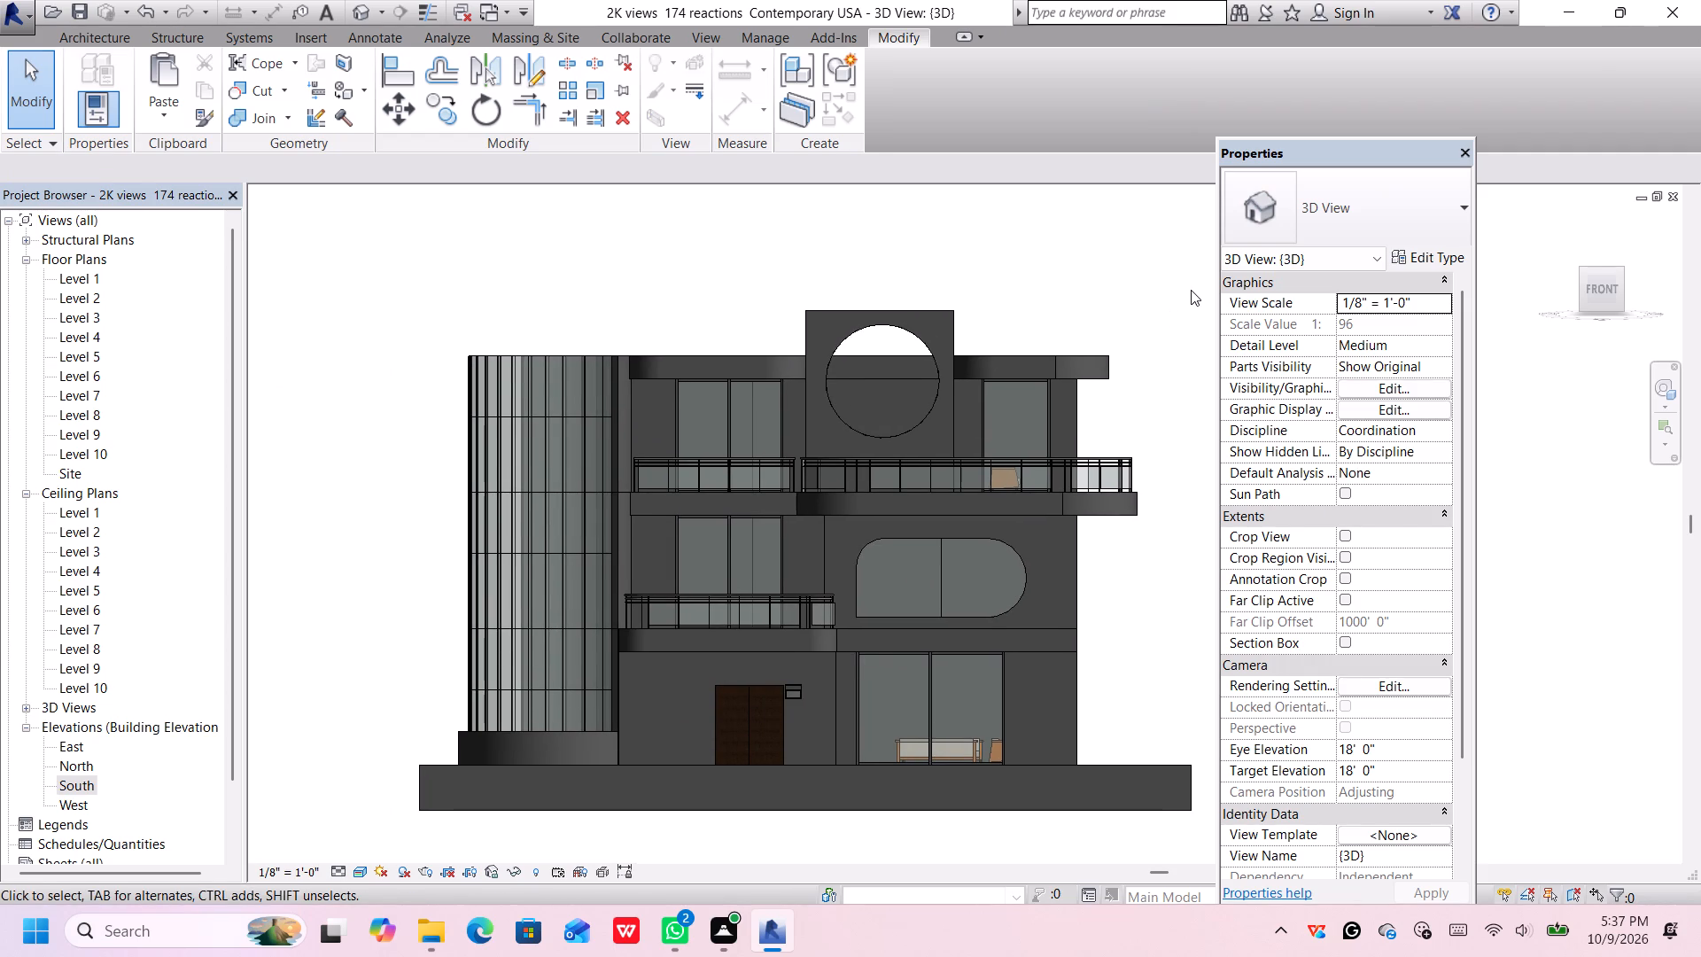
pyautogui.moveTo(1192, 291); pyautogui.dragTo(790, 421)
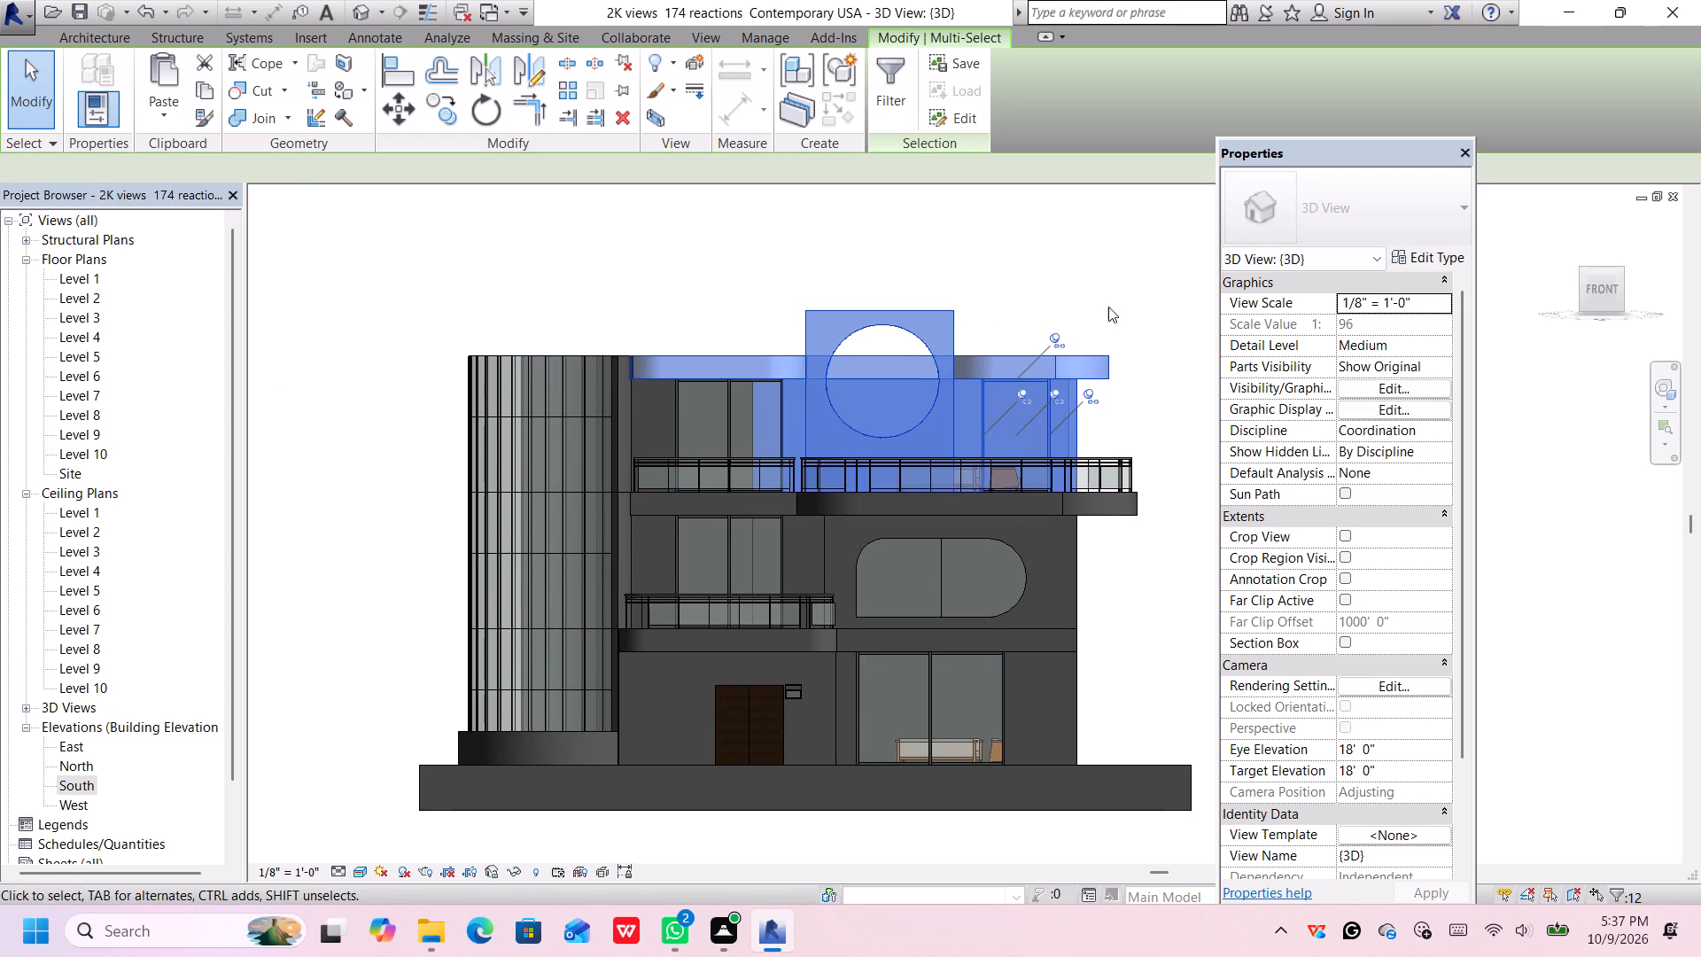
pyautogui.moveTo(1170, 297); pyautogui.dragTo(374, 498)
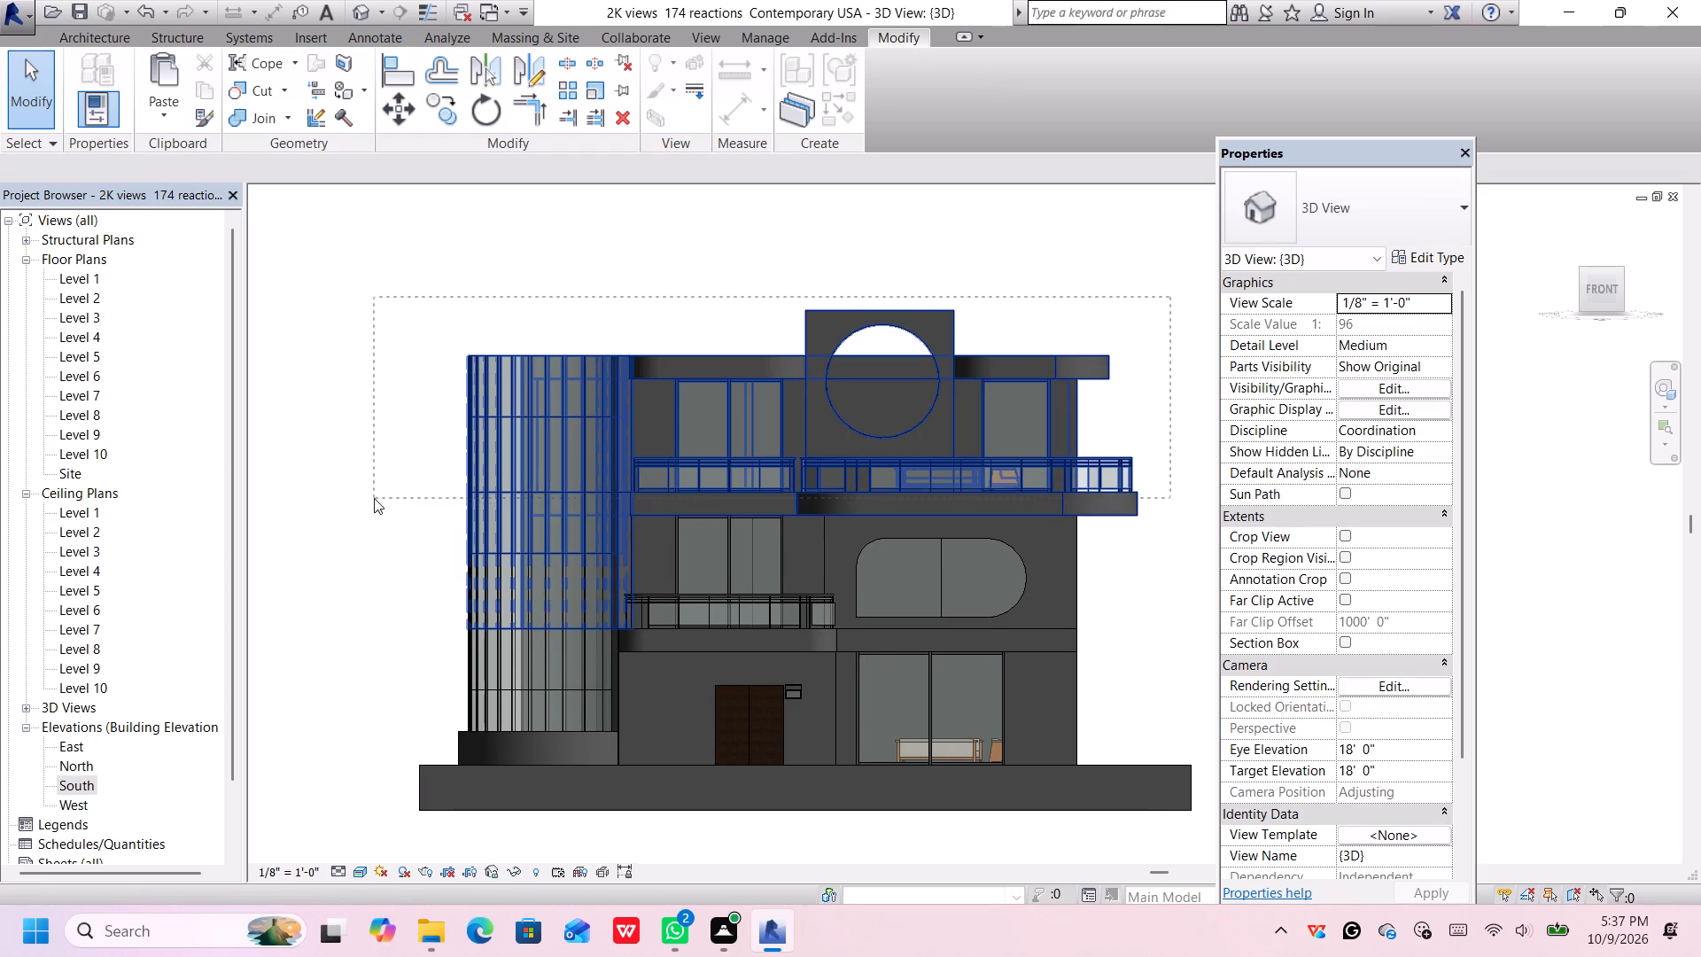
pyautogui.moveTo(374, 498); pyautogui.dragTo(368, 478)
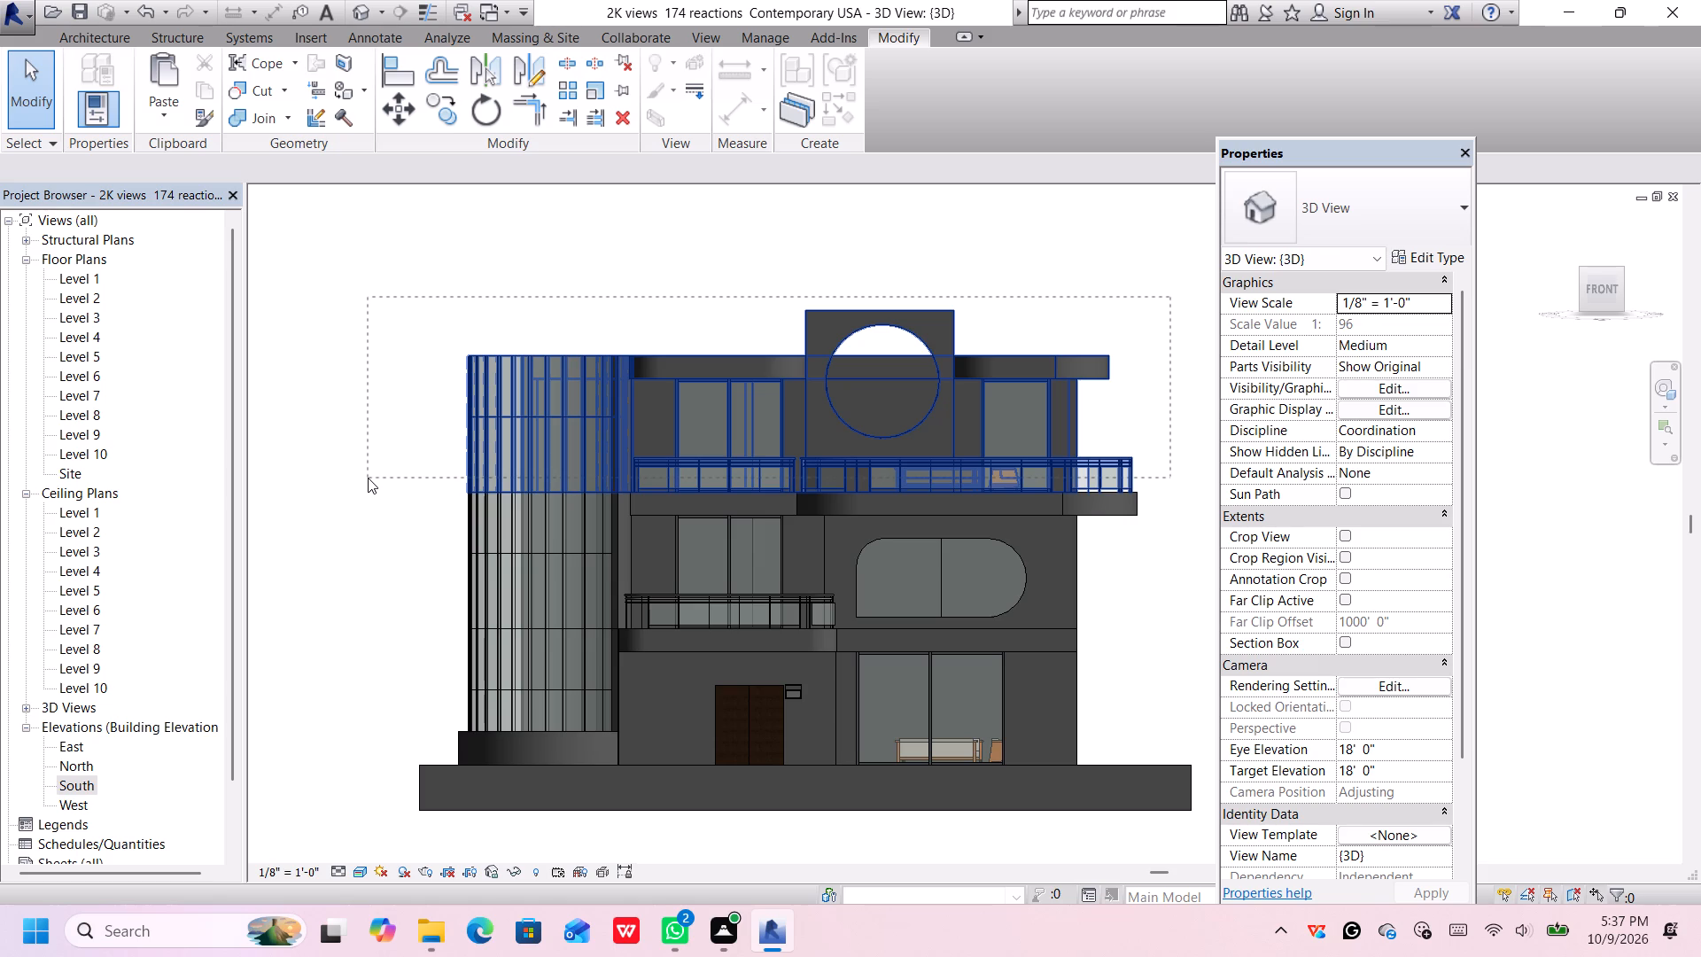
pyautogui.moveTo(368, 478); pyautogui.dragTo(369, 478)
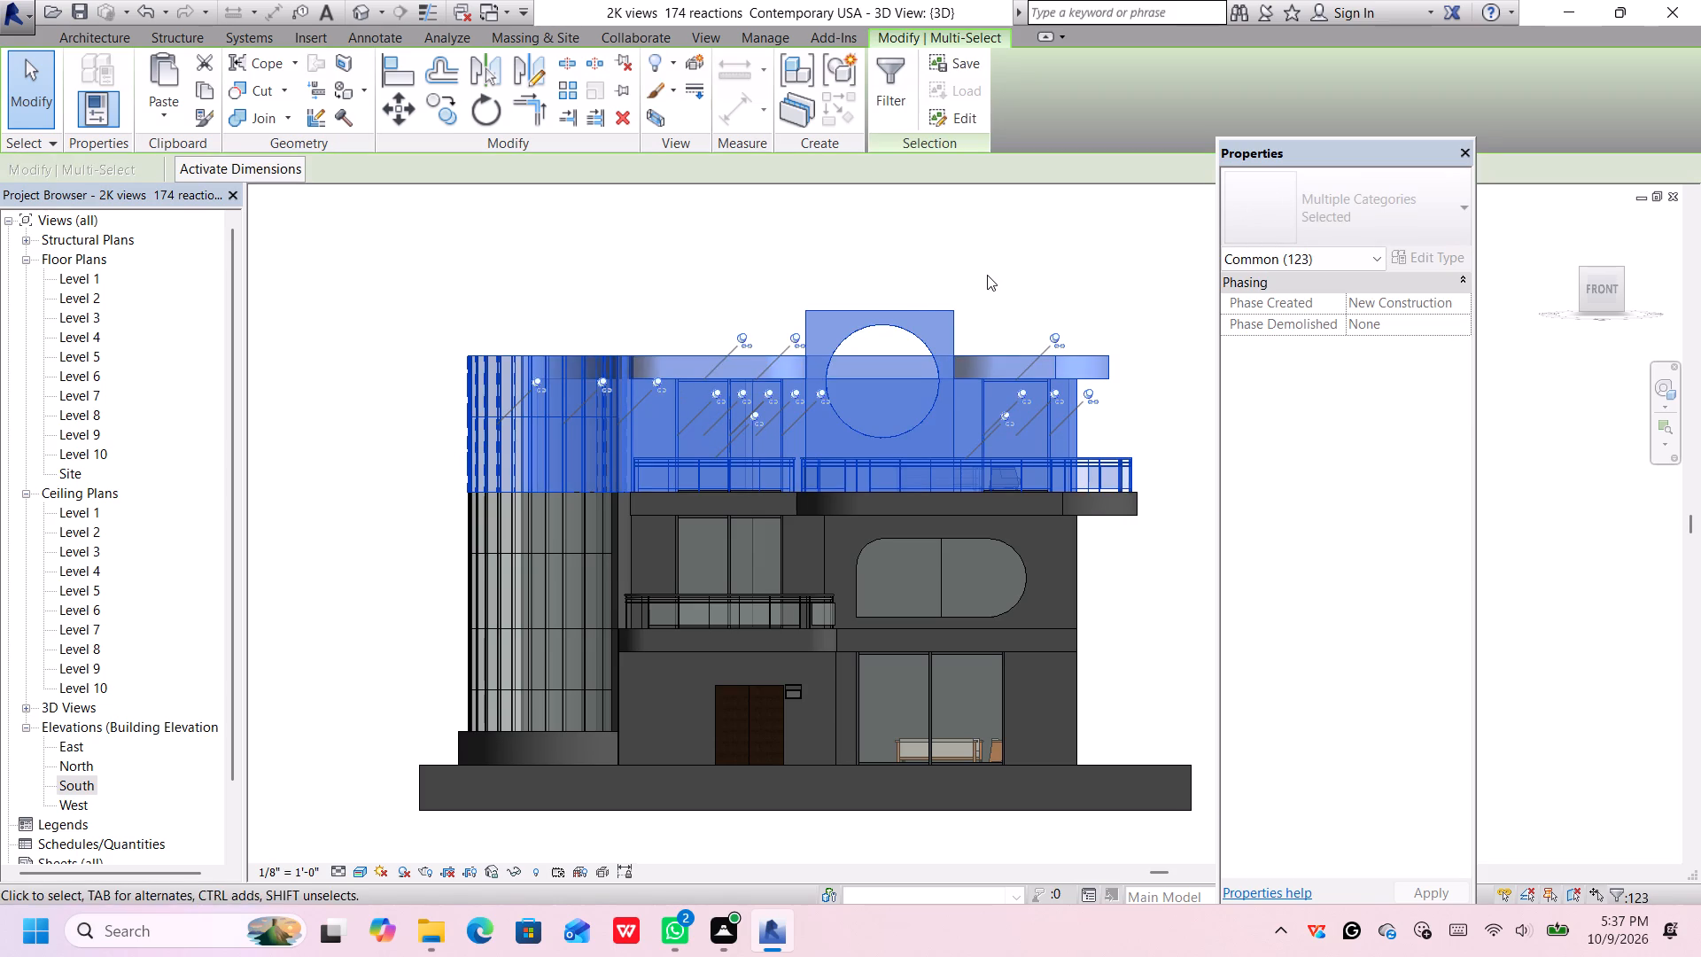
pyautogui.moveTo(986, 276); pyautogui.dragTo(913, 286, button='middle')
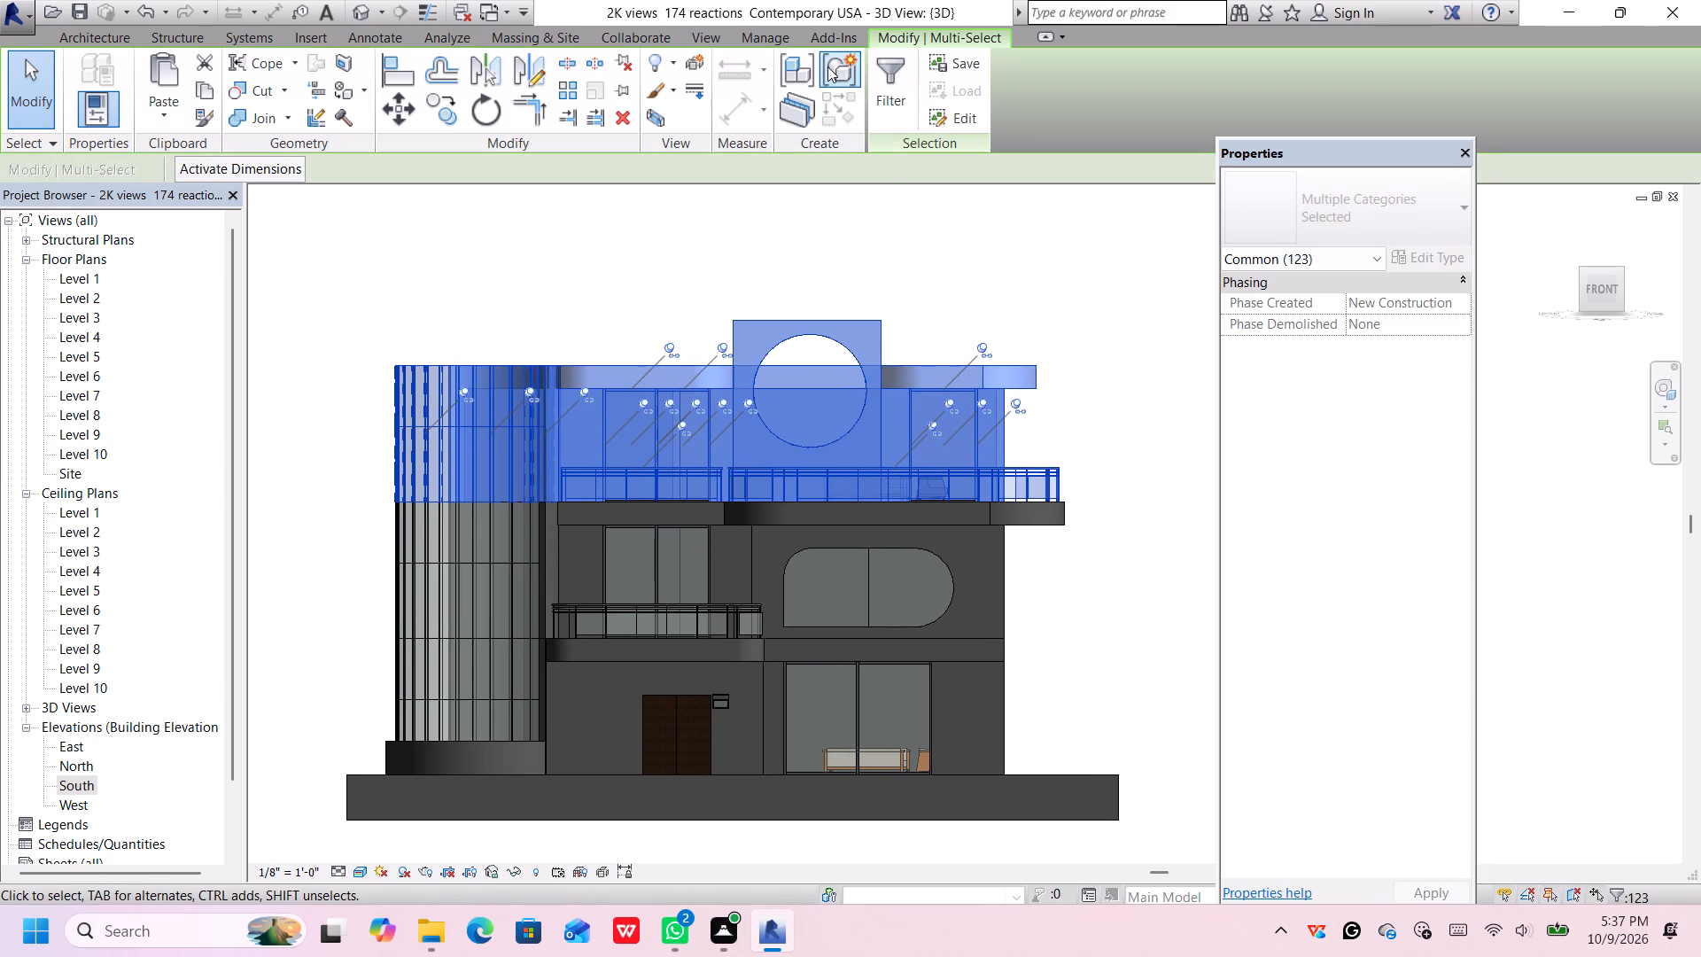
pyautogui.click(827, 66)
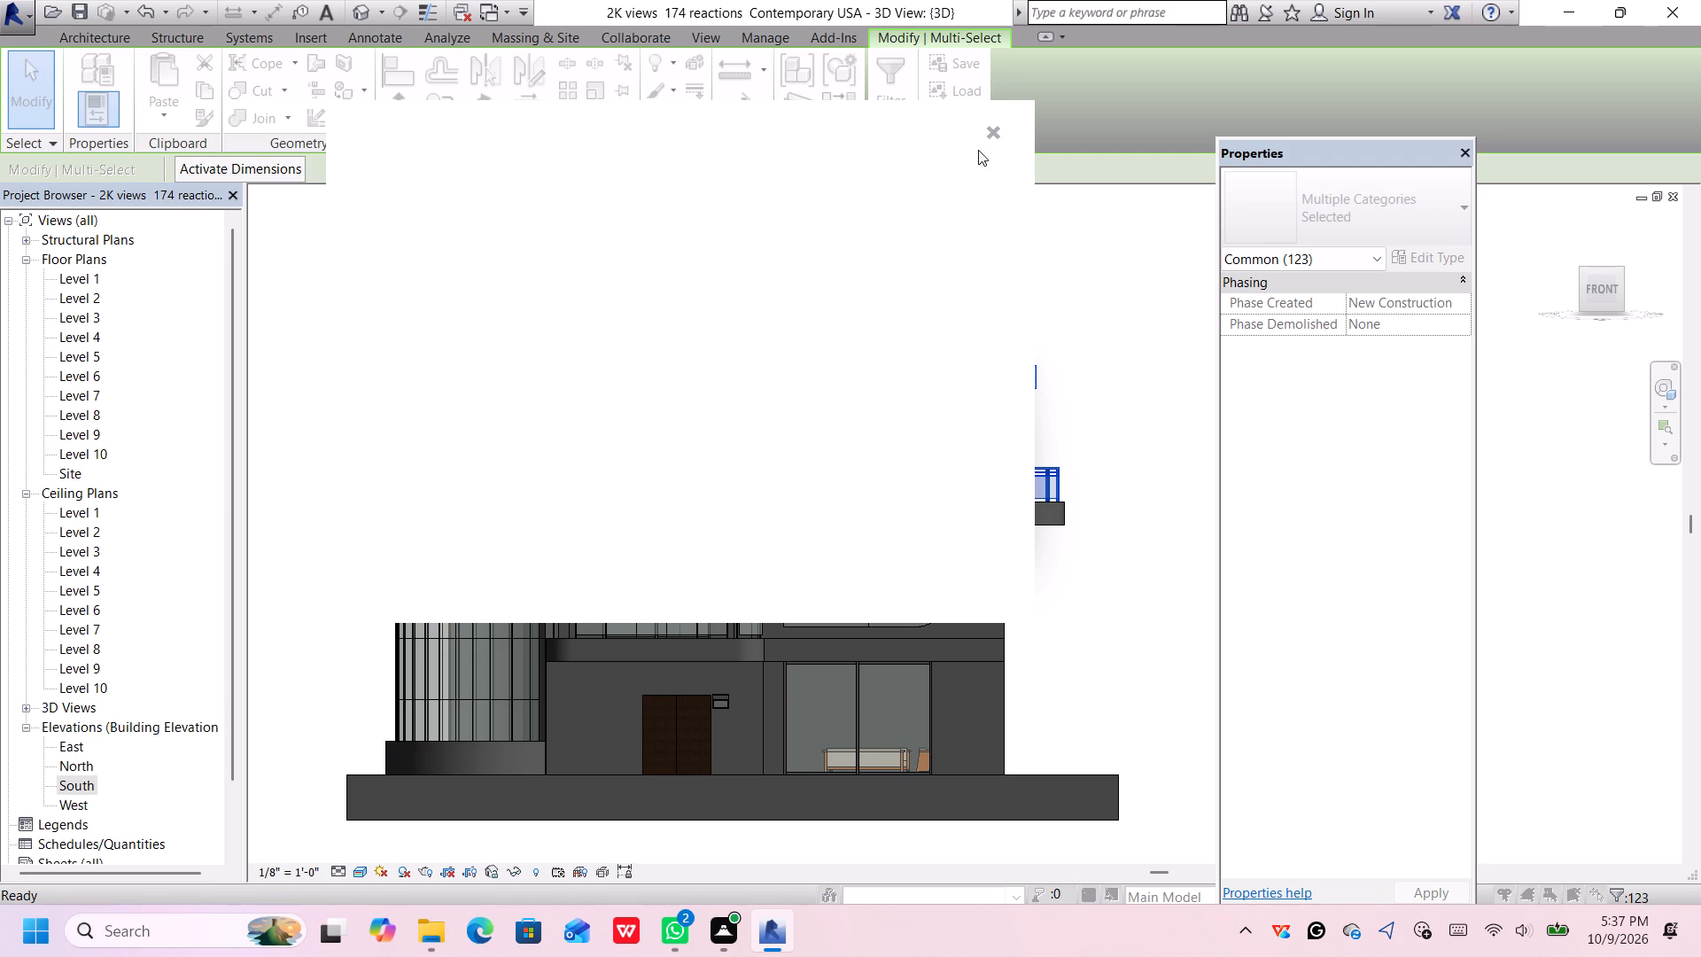
pyautogui.click(990, 130)
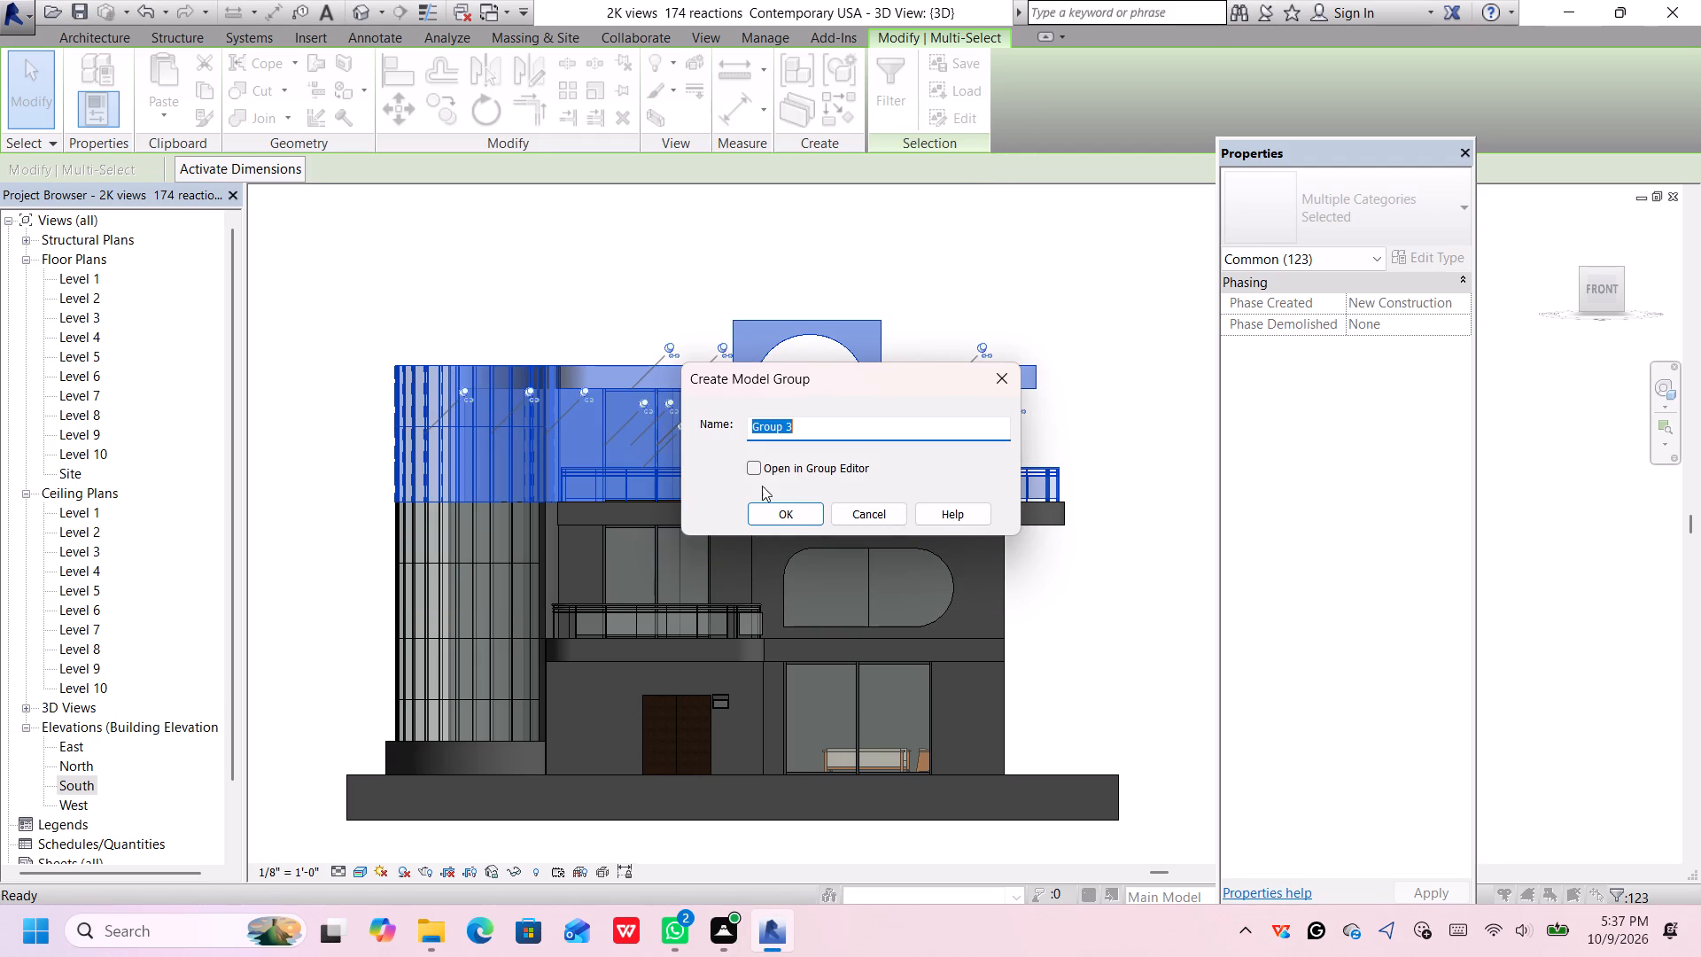
pyautogui.click(764, 507)
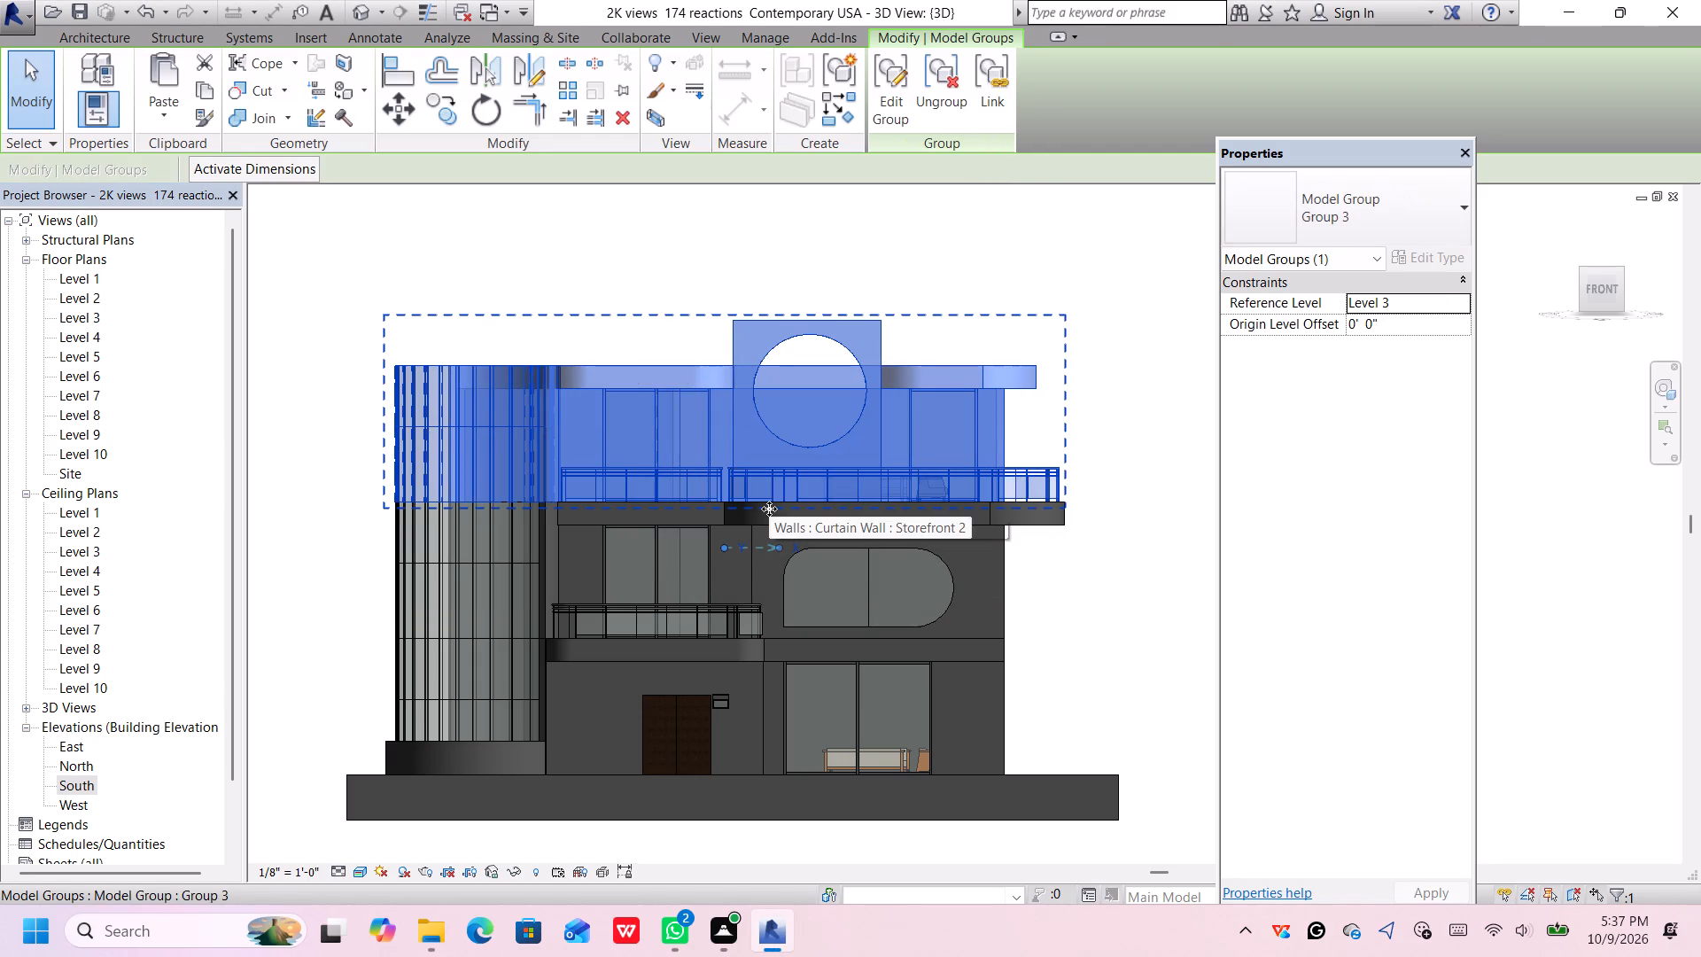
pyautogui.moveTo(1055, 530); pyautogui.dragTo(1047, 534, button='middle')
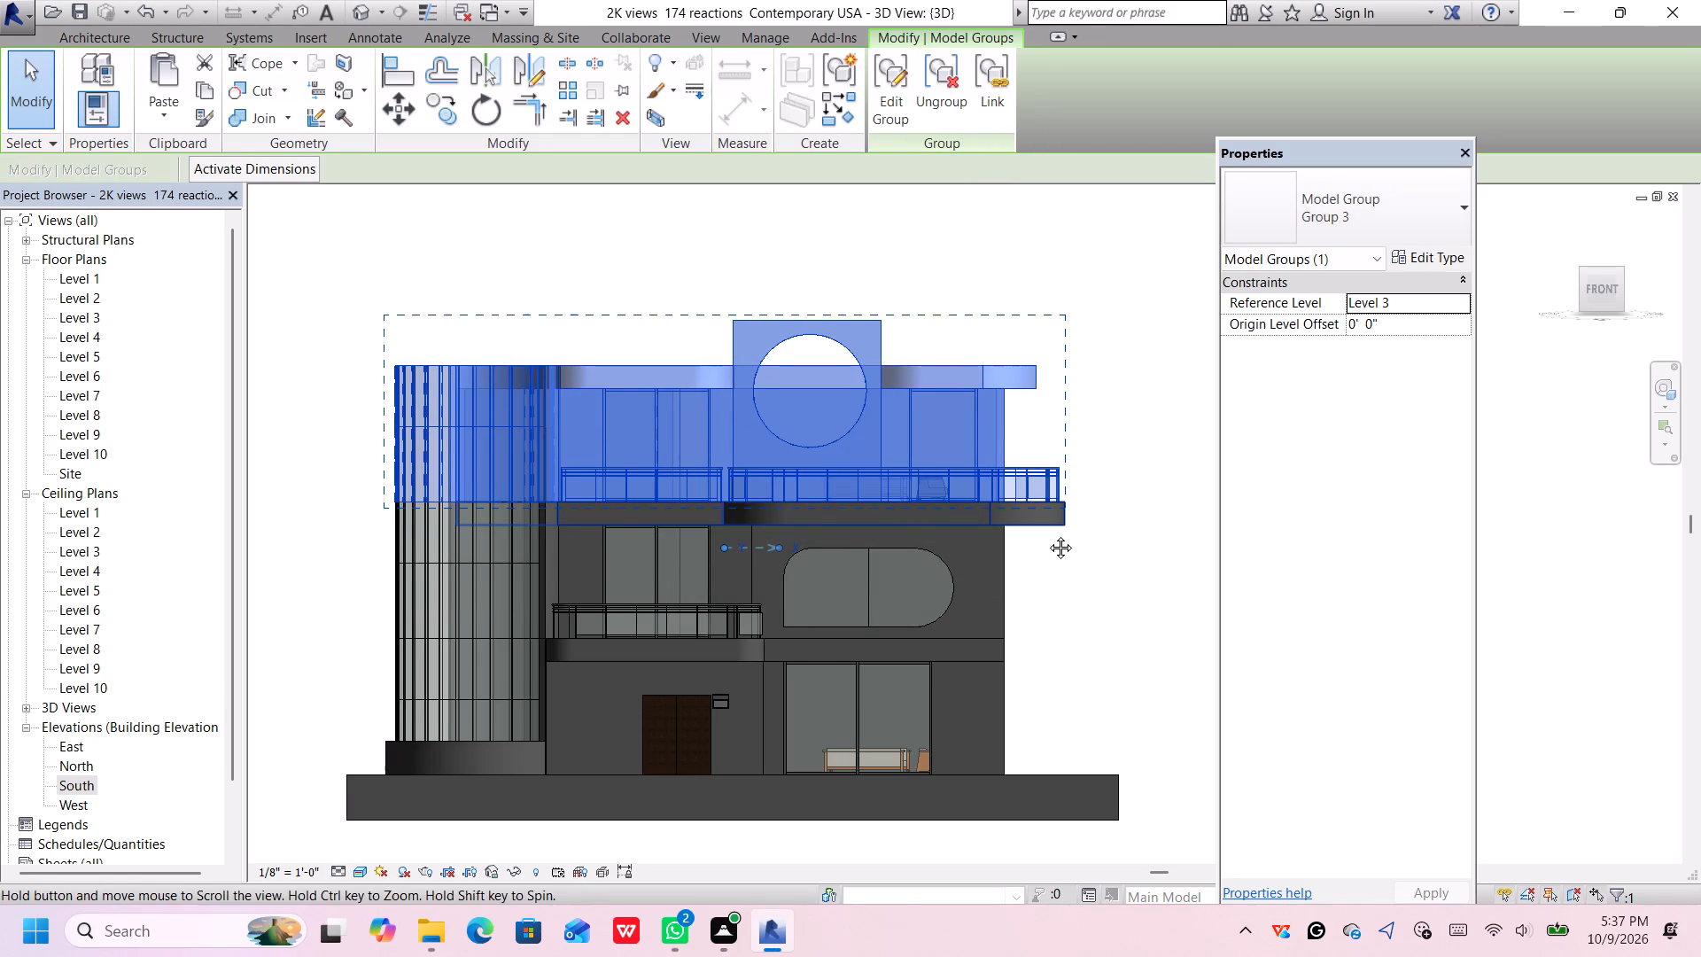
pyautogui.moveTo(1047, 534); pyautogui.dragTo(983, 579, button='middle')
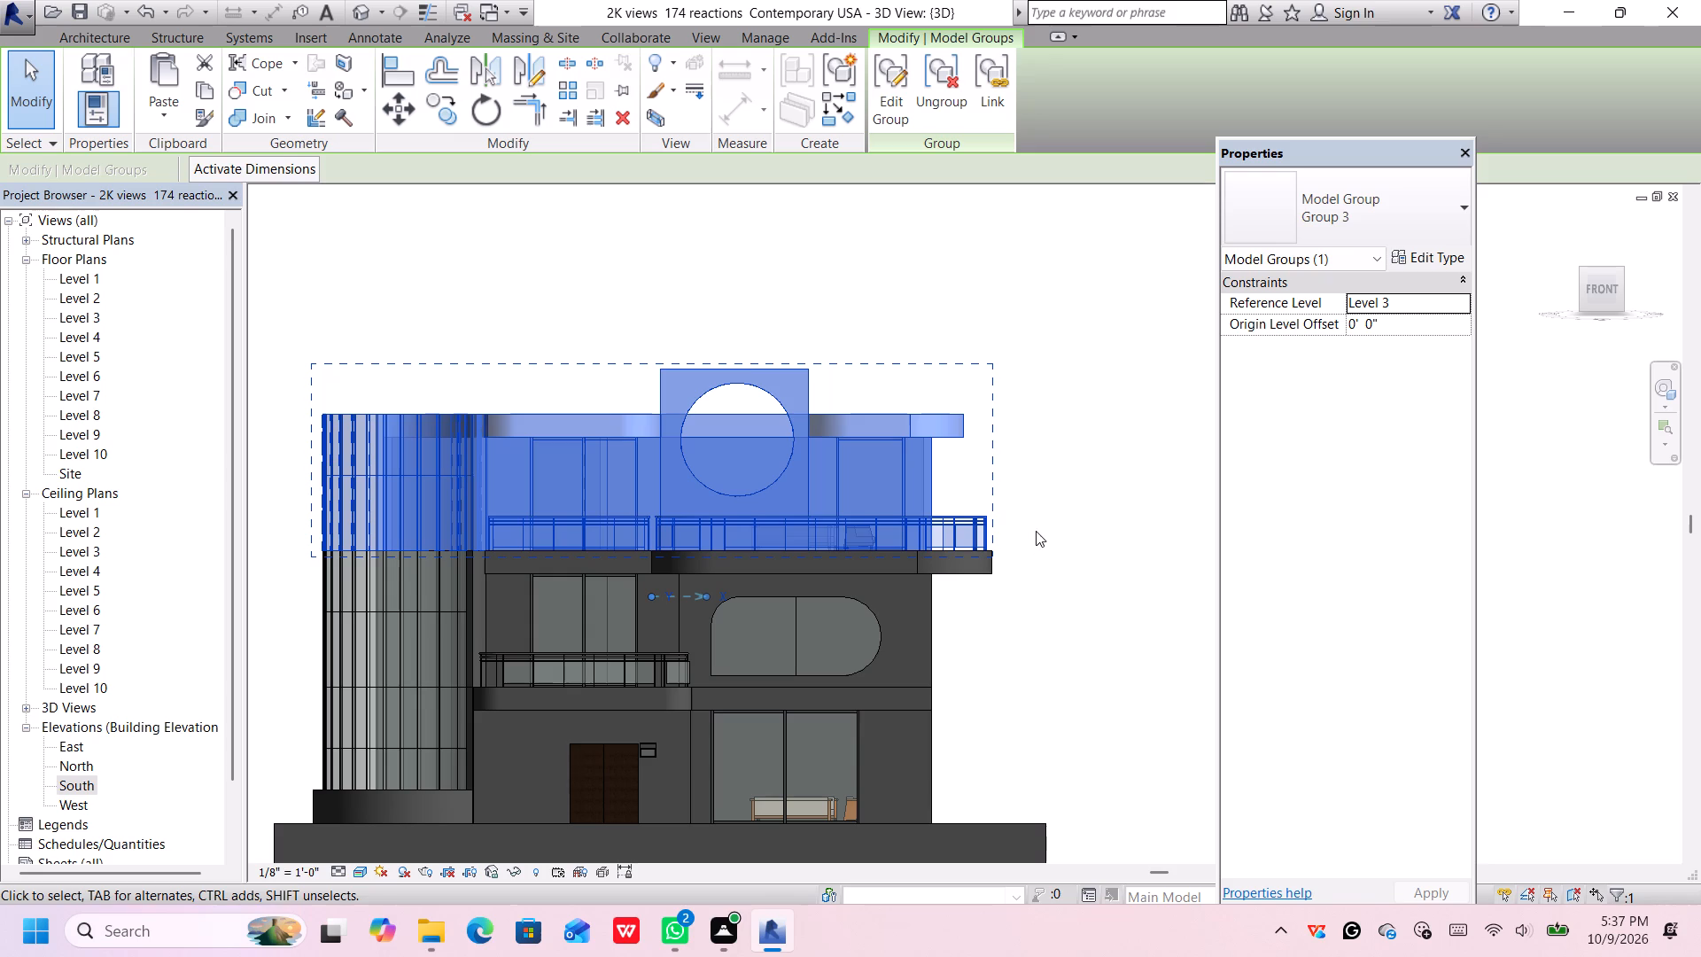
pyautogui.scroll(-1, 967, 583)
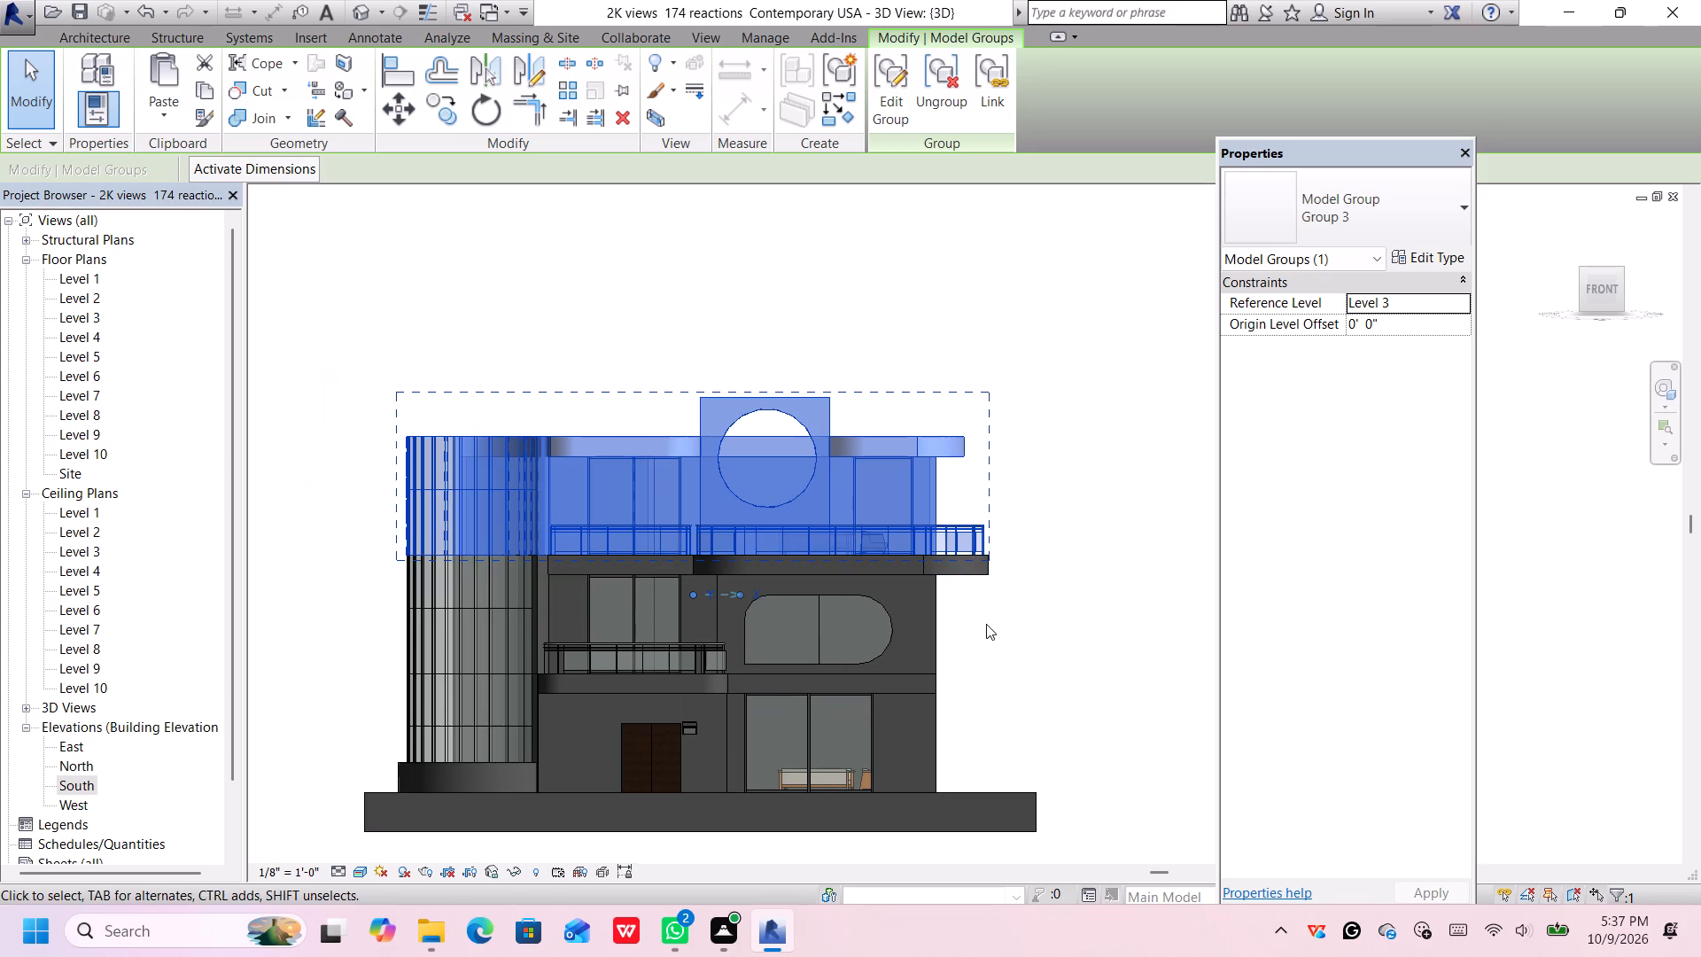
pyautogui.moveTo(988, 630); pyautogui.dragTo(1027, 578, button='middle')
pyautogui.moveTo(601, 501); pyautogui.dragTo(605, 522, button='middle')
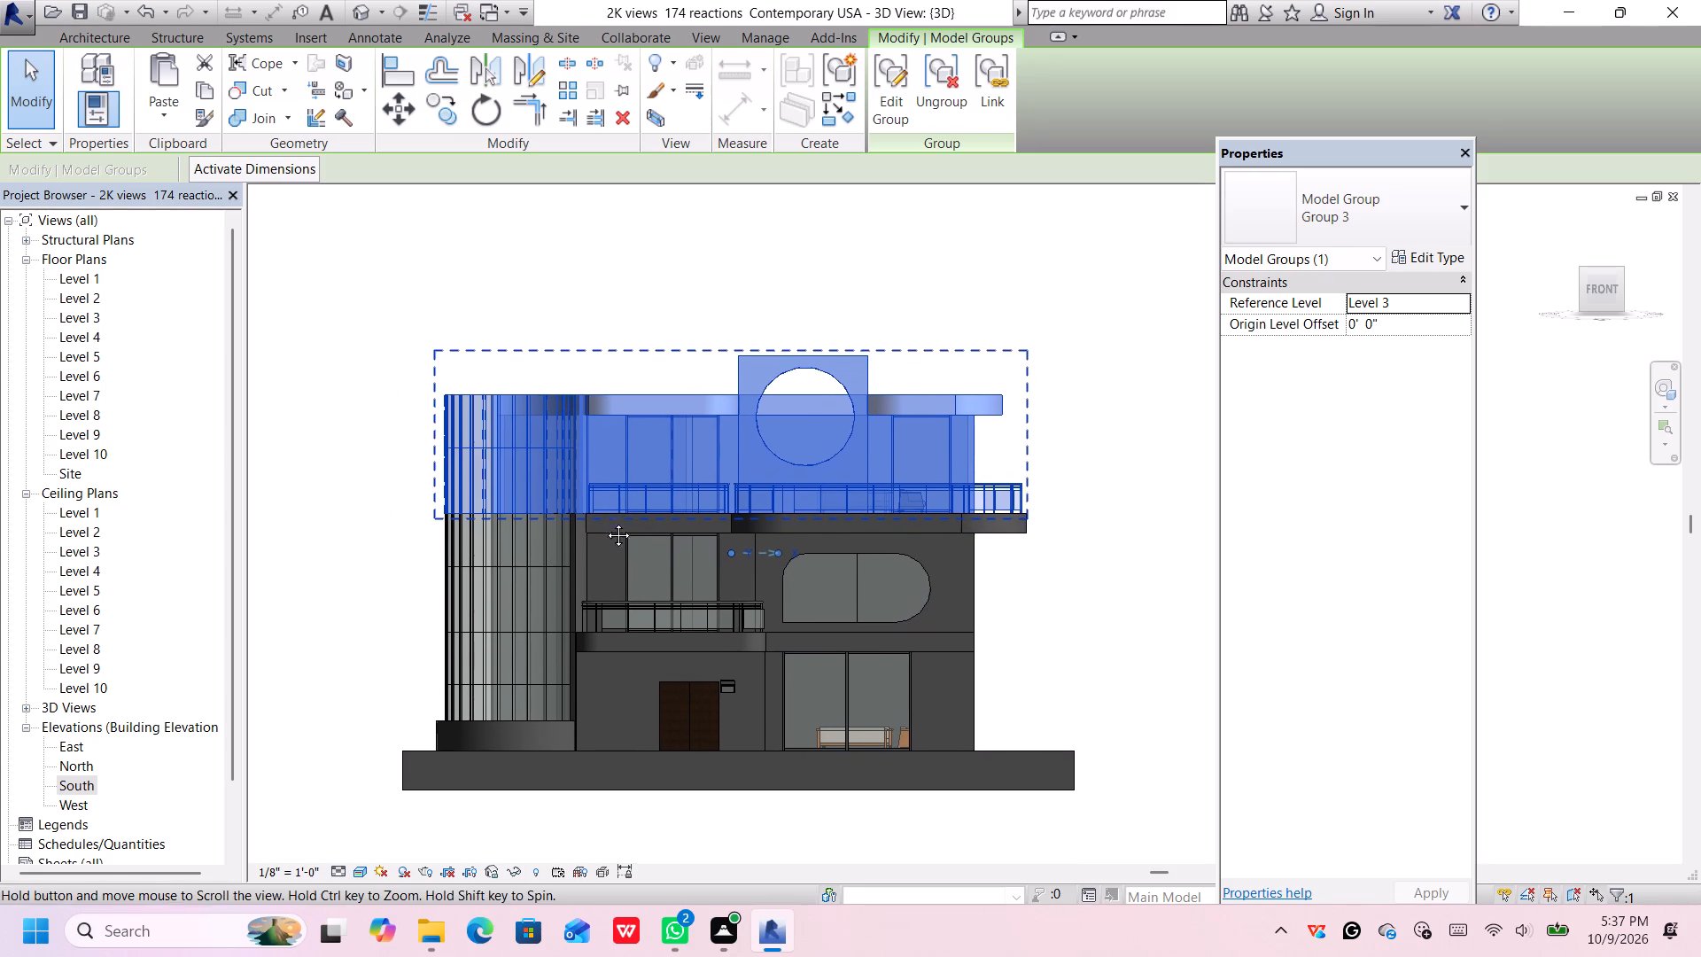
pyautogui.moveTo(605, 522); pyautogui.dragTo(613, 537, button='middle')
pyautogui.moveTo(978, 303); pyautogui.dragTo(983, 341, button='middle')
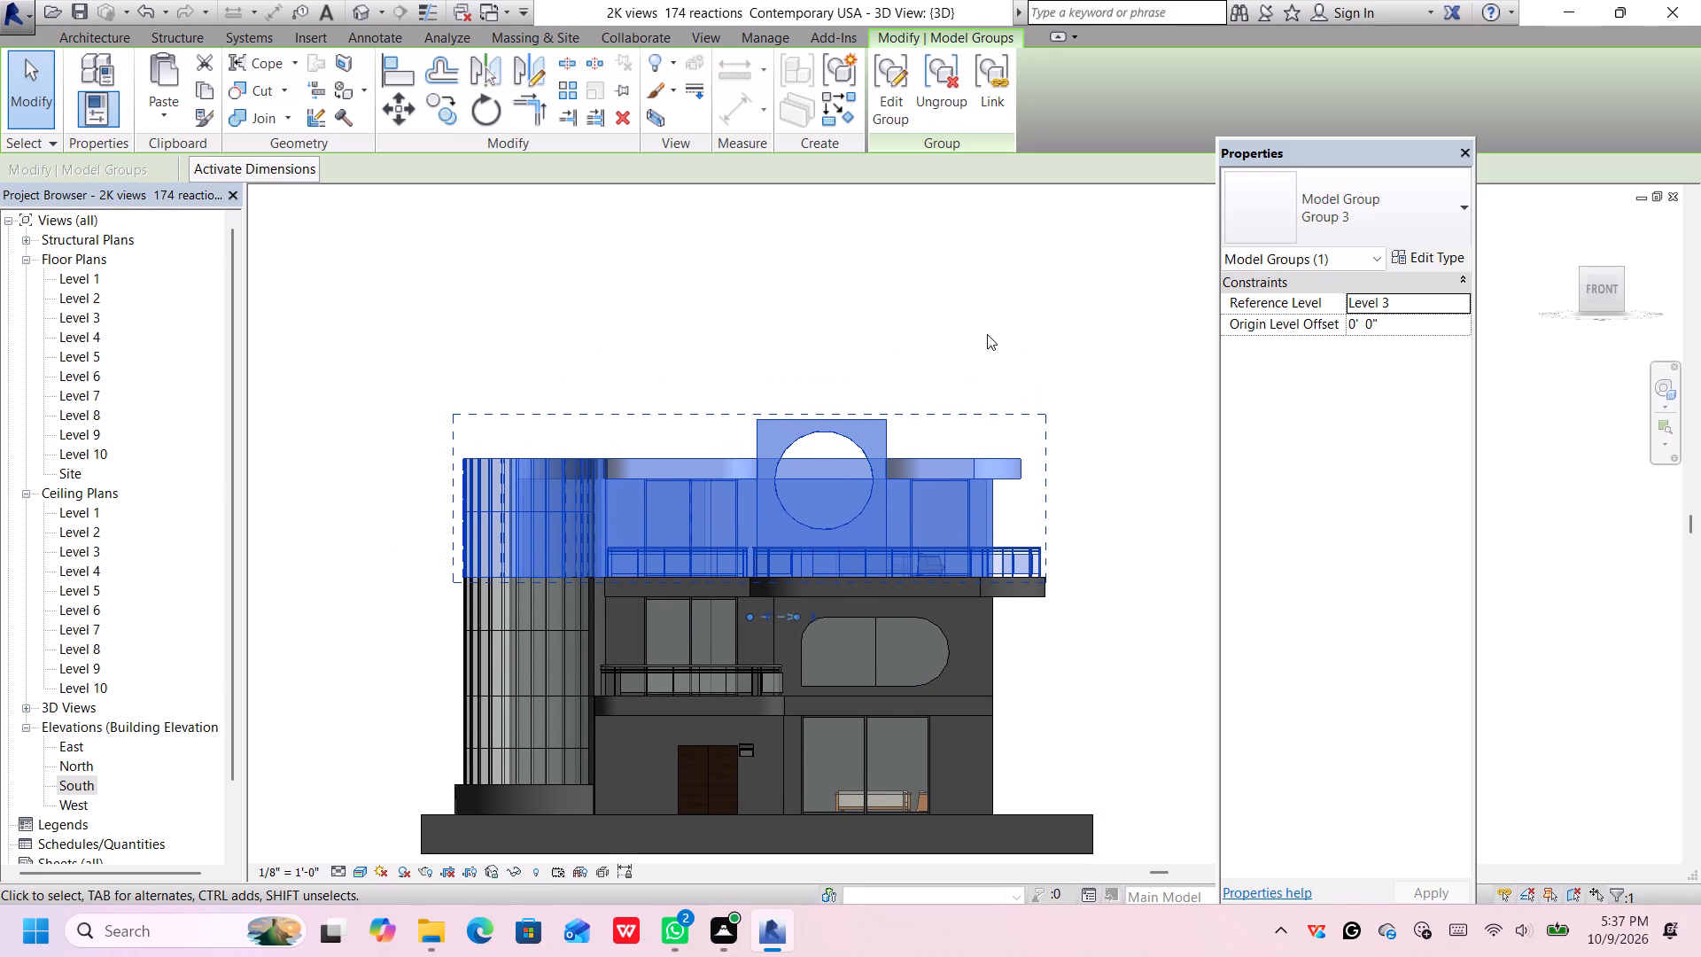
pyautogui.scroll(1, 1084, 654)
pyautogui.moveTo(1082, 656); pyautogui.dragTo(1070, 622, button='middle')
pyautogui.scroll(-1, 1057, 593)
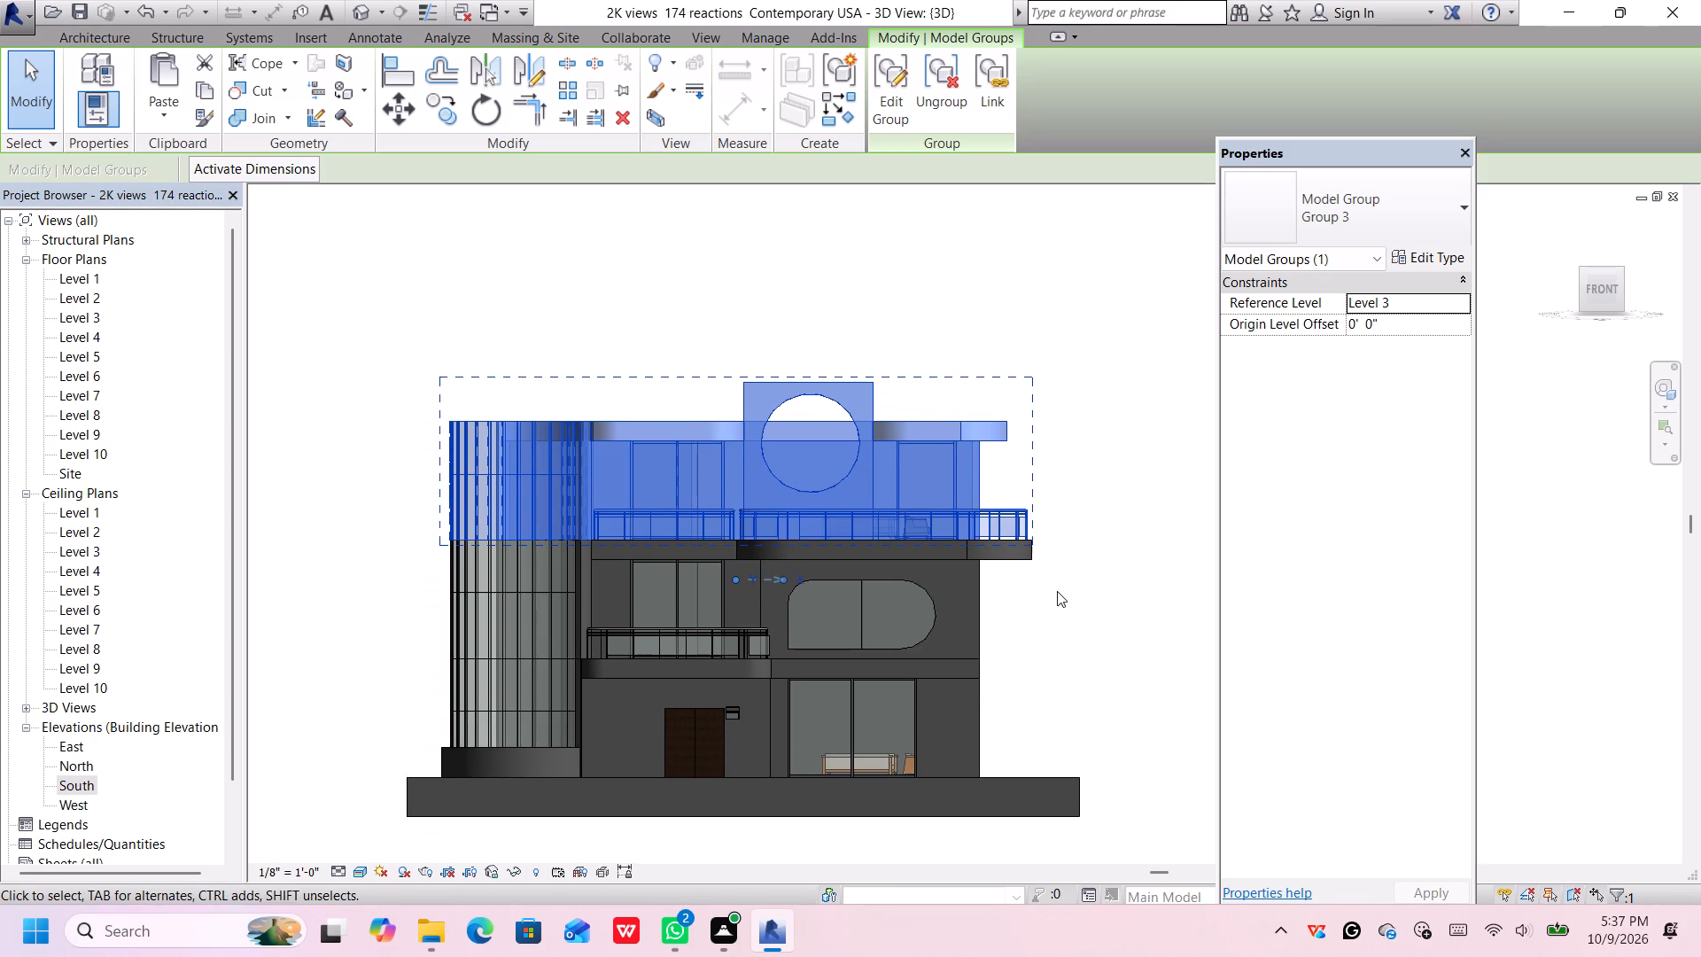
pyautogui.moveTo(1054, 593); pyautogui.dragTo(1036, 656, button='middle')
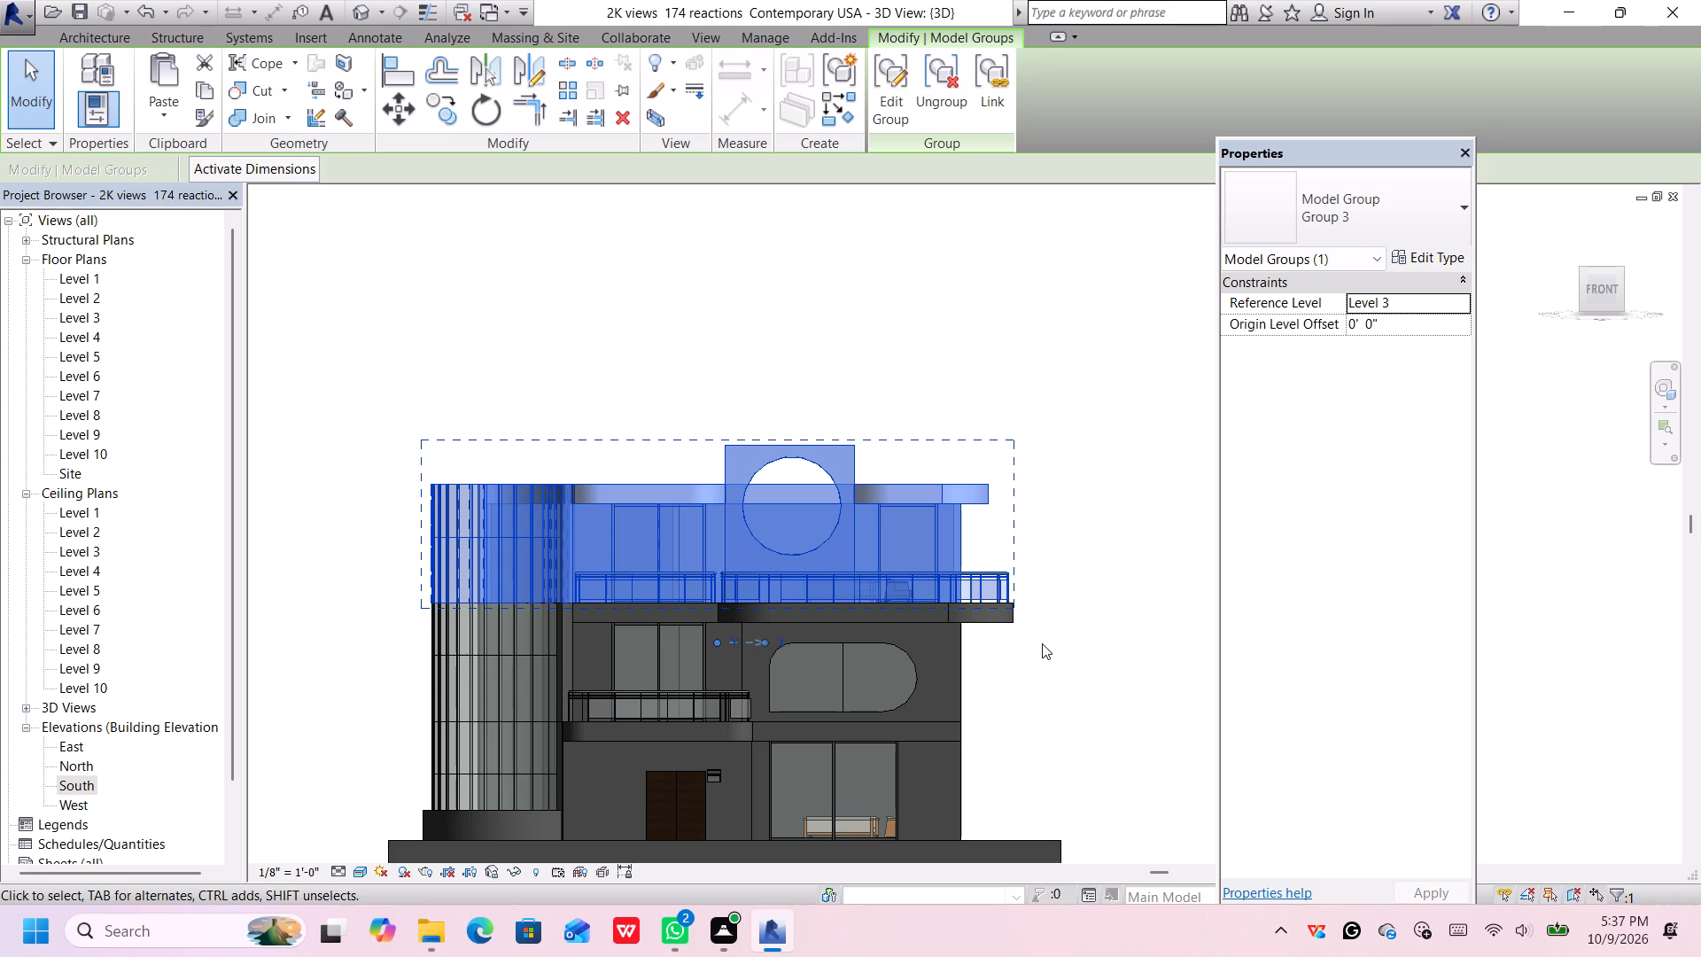
# Open the South elevation and copy the selected top-storey group to the clipboard.
pyautogui.doubleClick(83, 786)
pyautogui.scroll(1, 814, 501)
pyautogui.scroll(-5, 814, 501)
pyautogui.scroll(1, 814, 502)
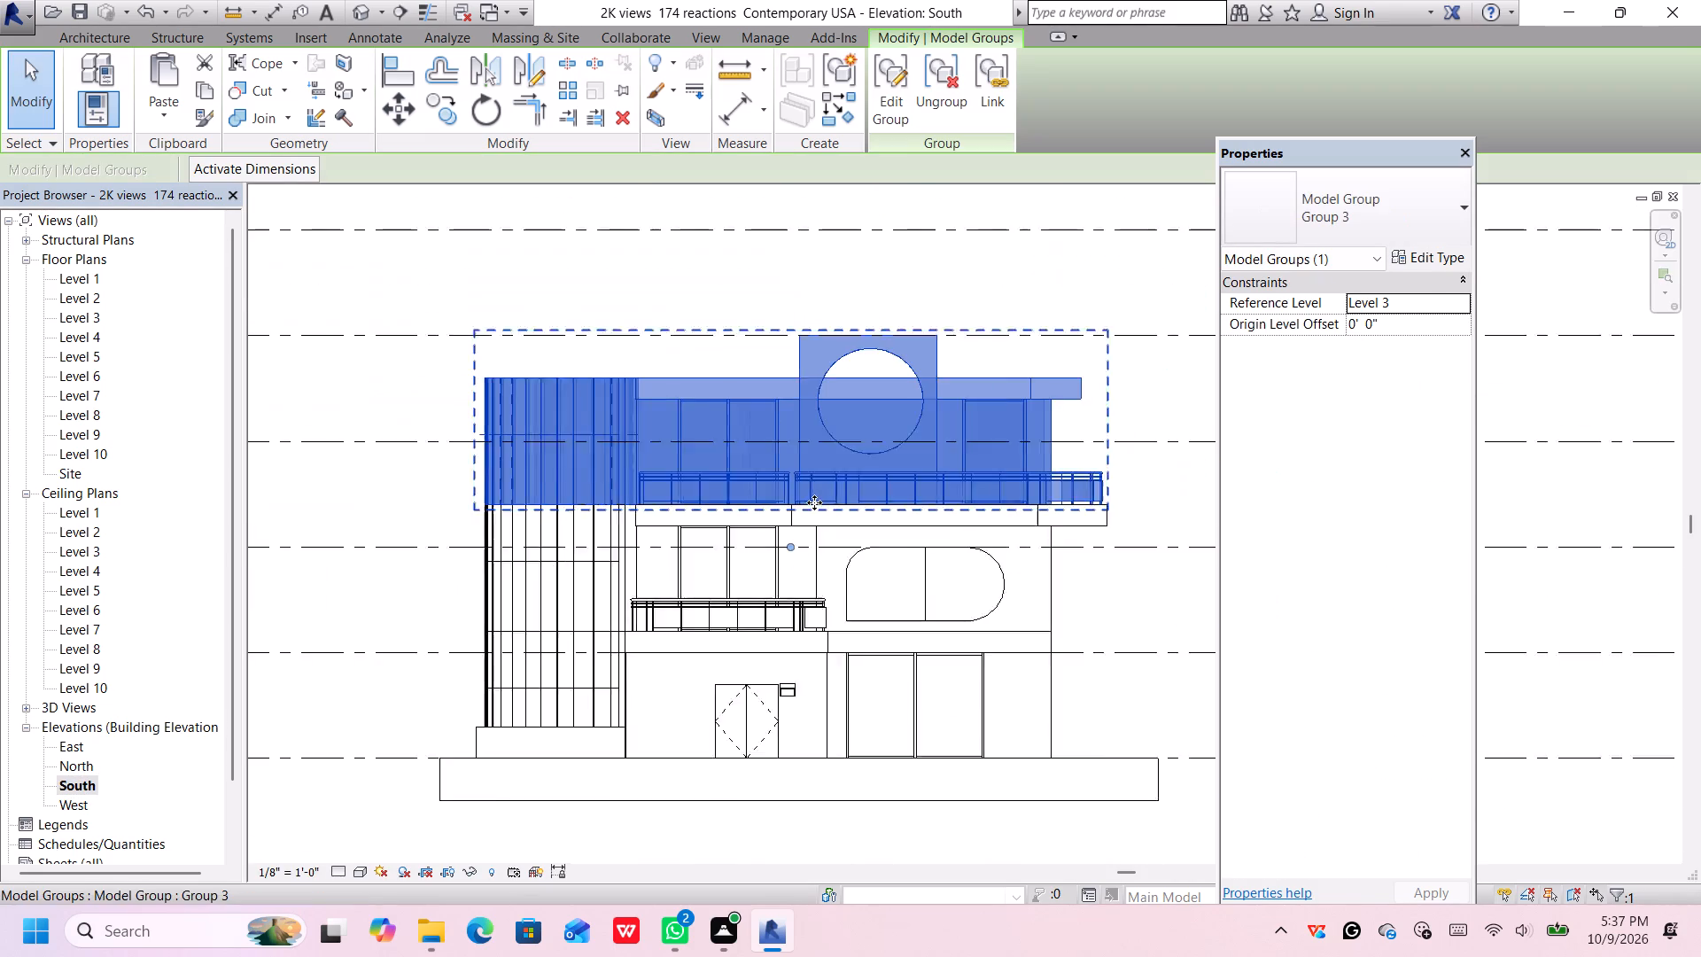
pyautogui.scroll(-1, 962, 521)
pyautogui.moveTo(1147, 525); pyautogui.dragTo(1094, 576, button='middle')
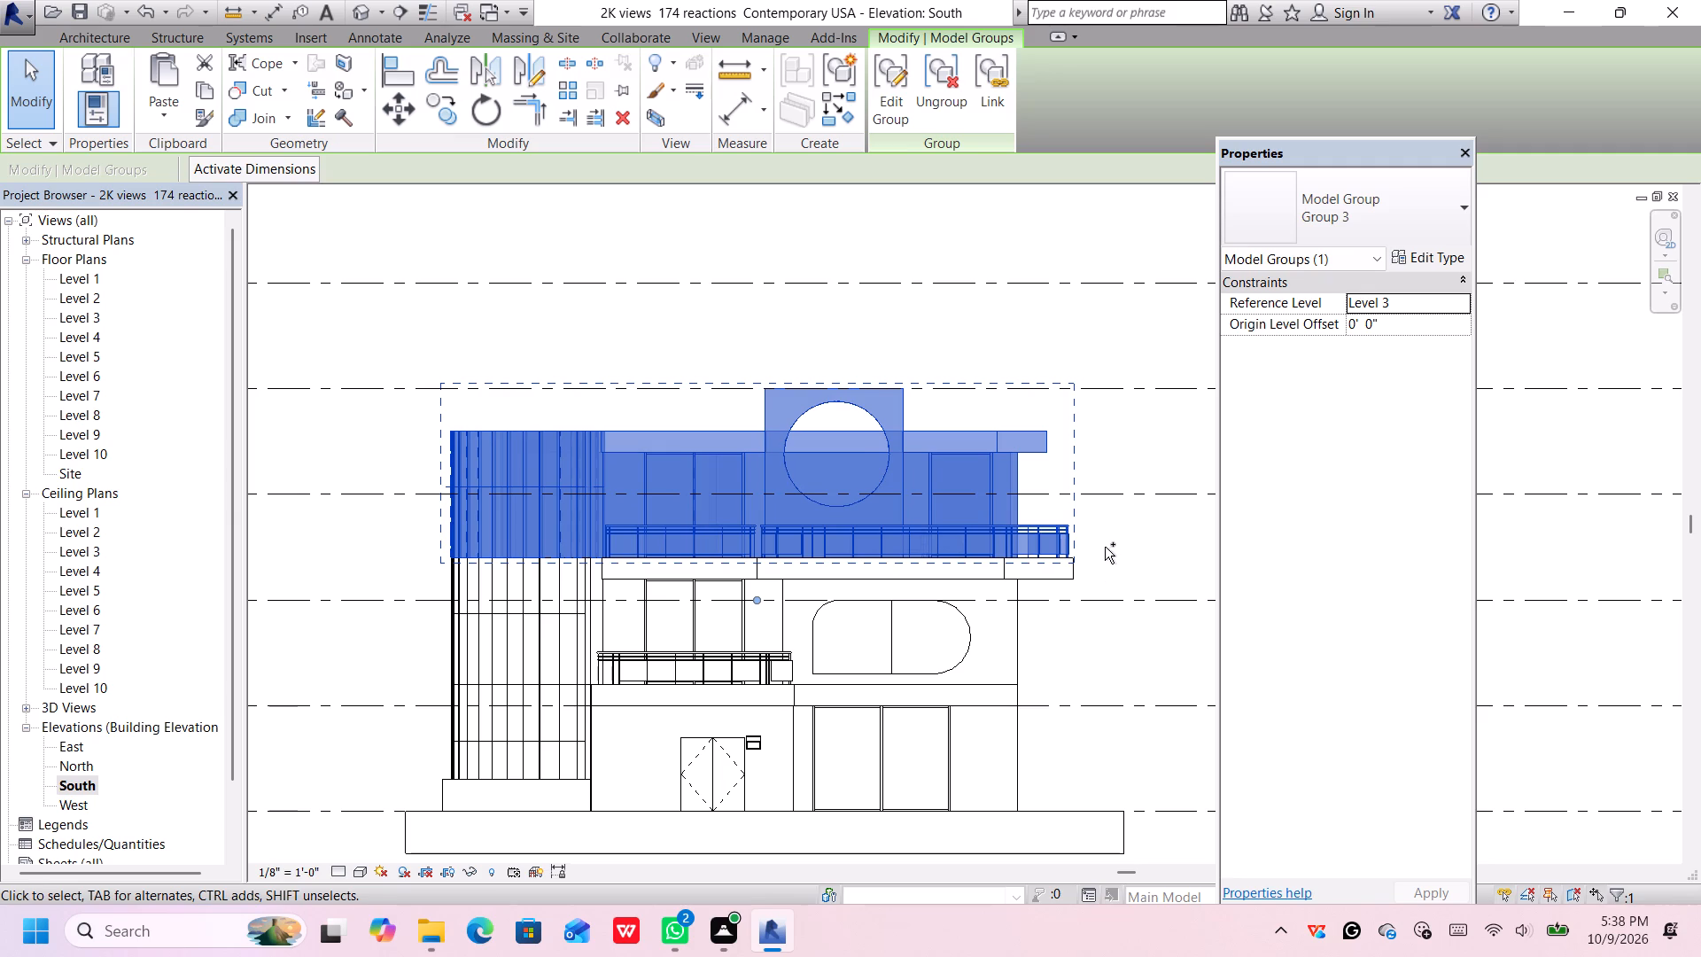
pyautogui.hotkey('ctrl', 'c')
# Start pasting the copied storey group and save the project.
pyautogui.hotkey('ctrl', 'v')
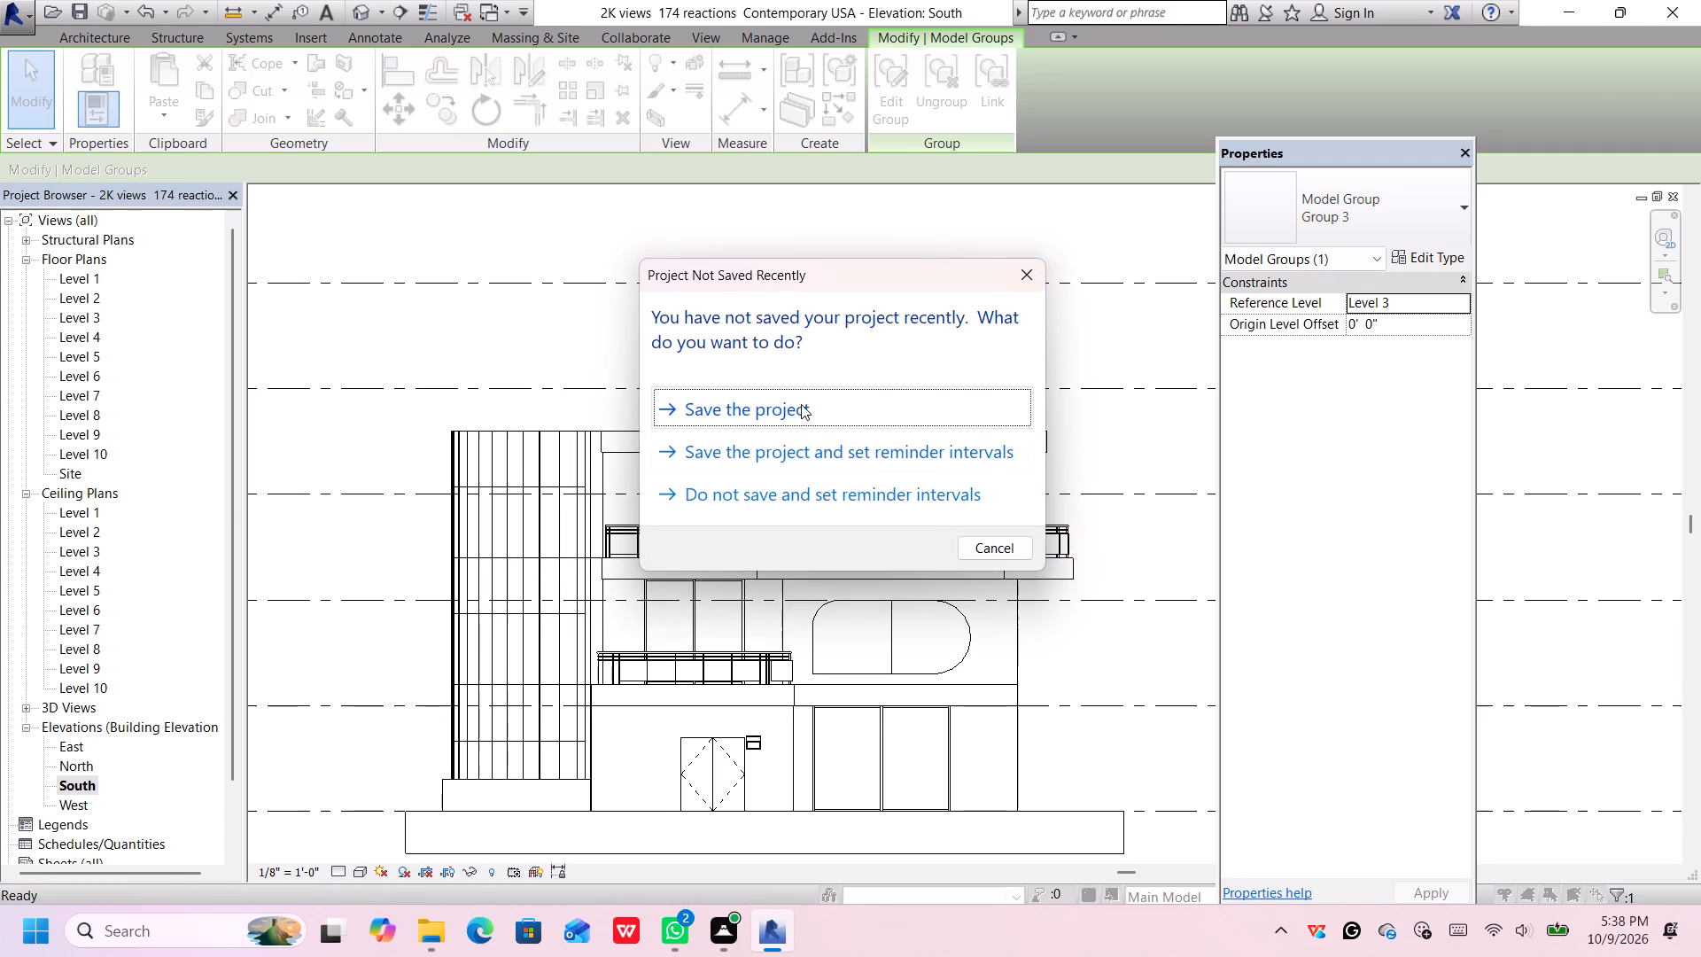
pyautogui.click(801, 404)
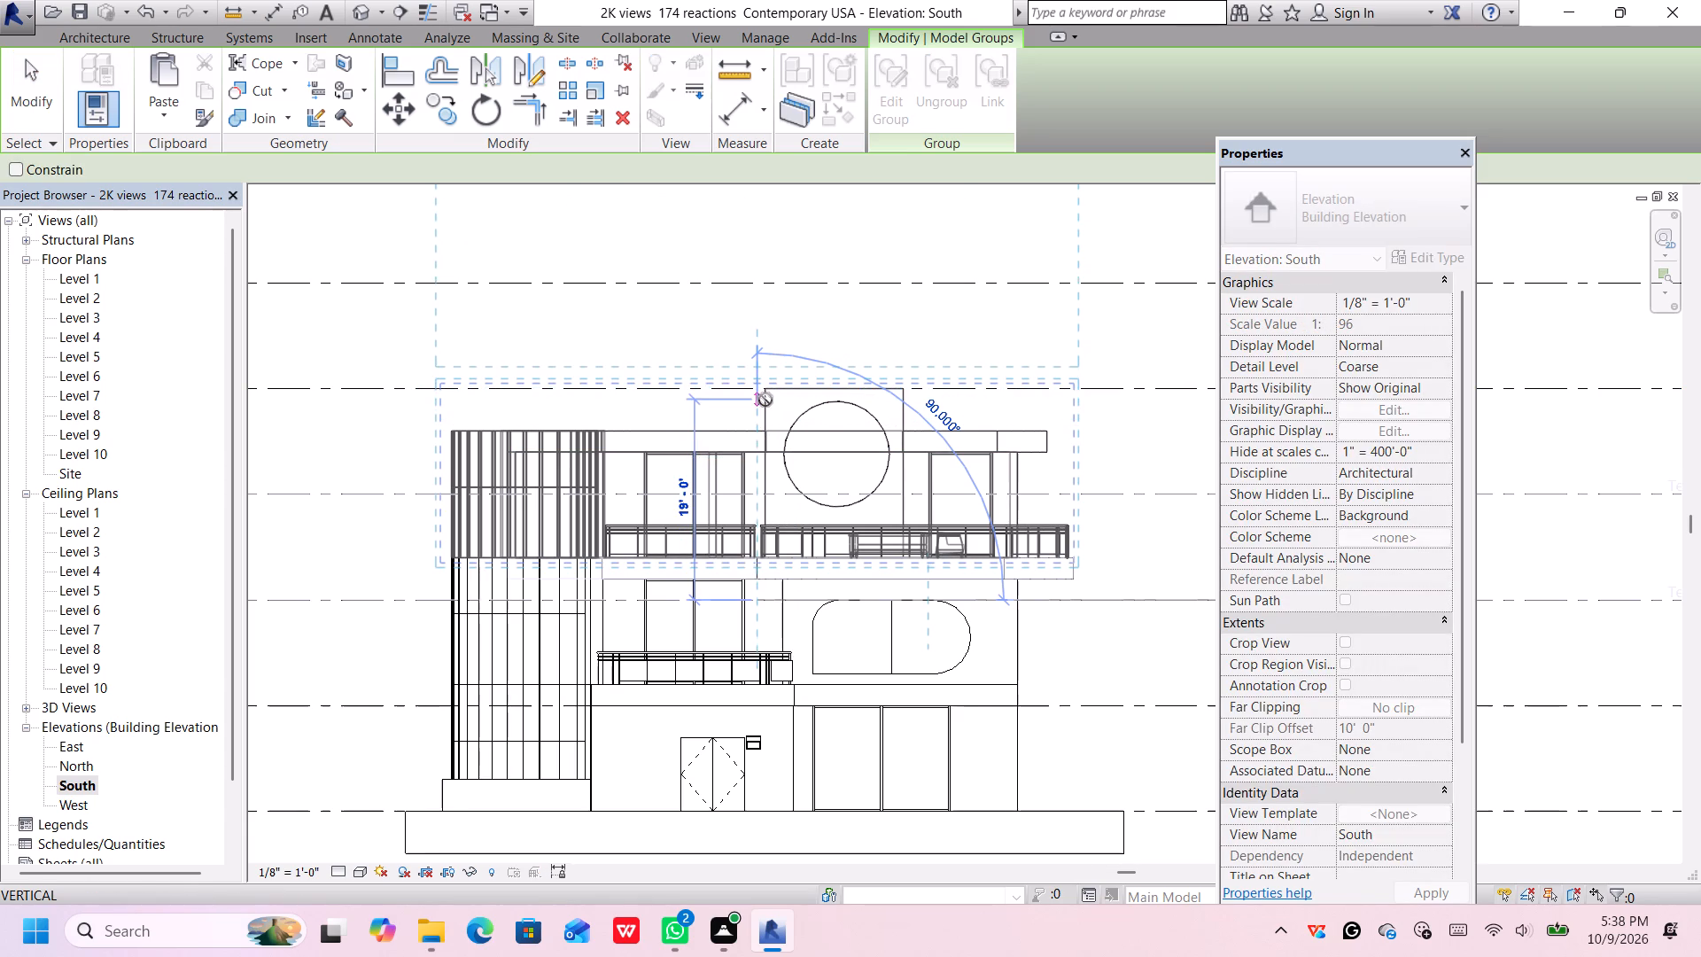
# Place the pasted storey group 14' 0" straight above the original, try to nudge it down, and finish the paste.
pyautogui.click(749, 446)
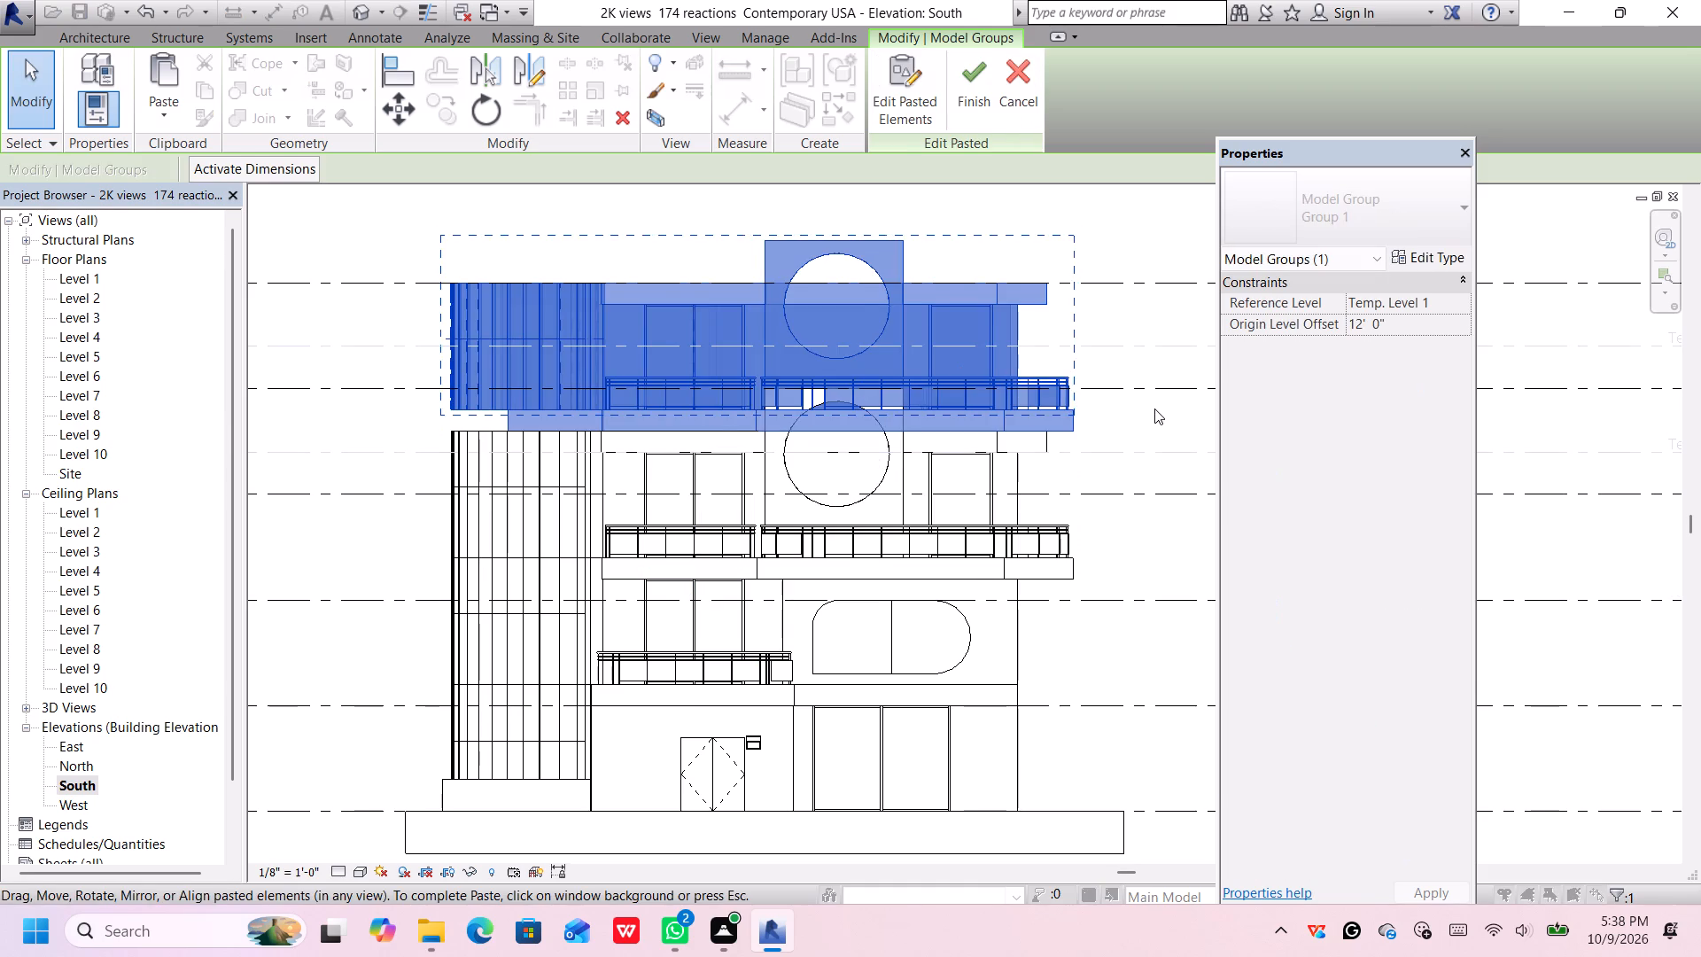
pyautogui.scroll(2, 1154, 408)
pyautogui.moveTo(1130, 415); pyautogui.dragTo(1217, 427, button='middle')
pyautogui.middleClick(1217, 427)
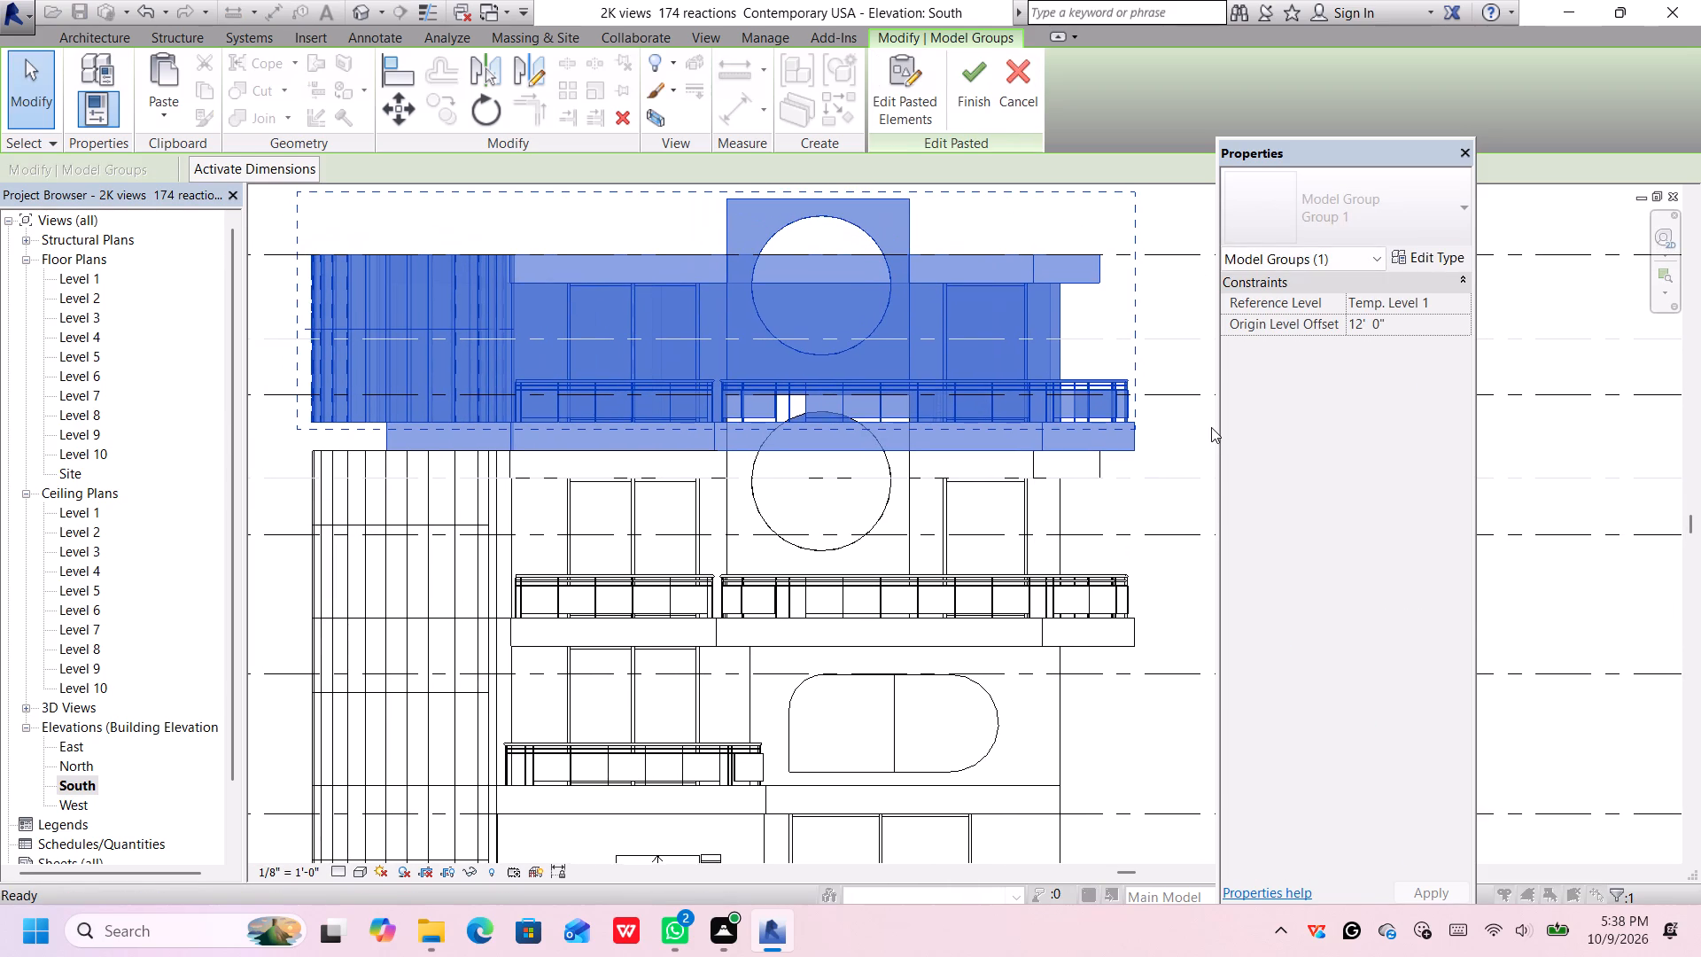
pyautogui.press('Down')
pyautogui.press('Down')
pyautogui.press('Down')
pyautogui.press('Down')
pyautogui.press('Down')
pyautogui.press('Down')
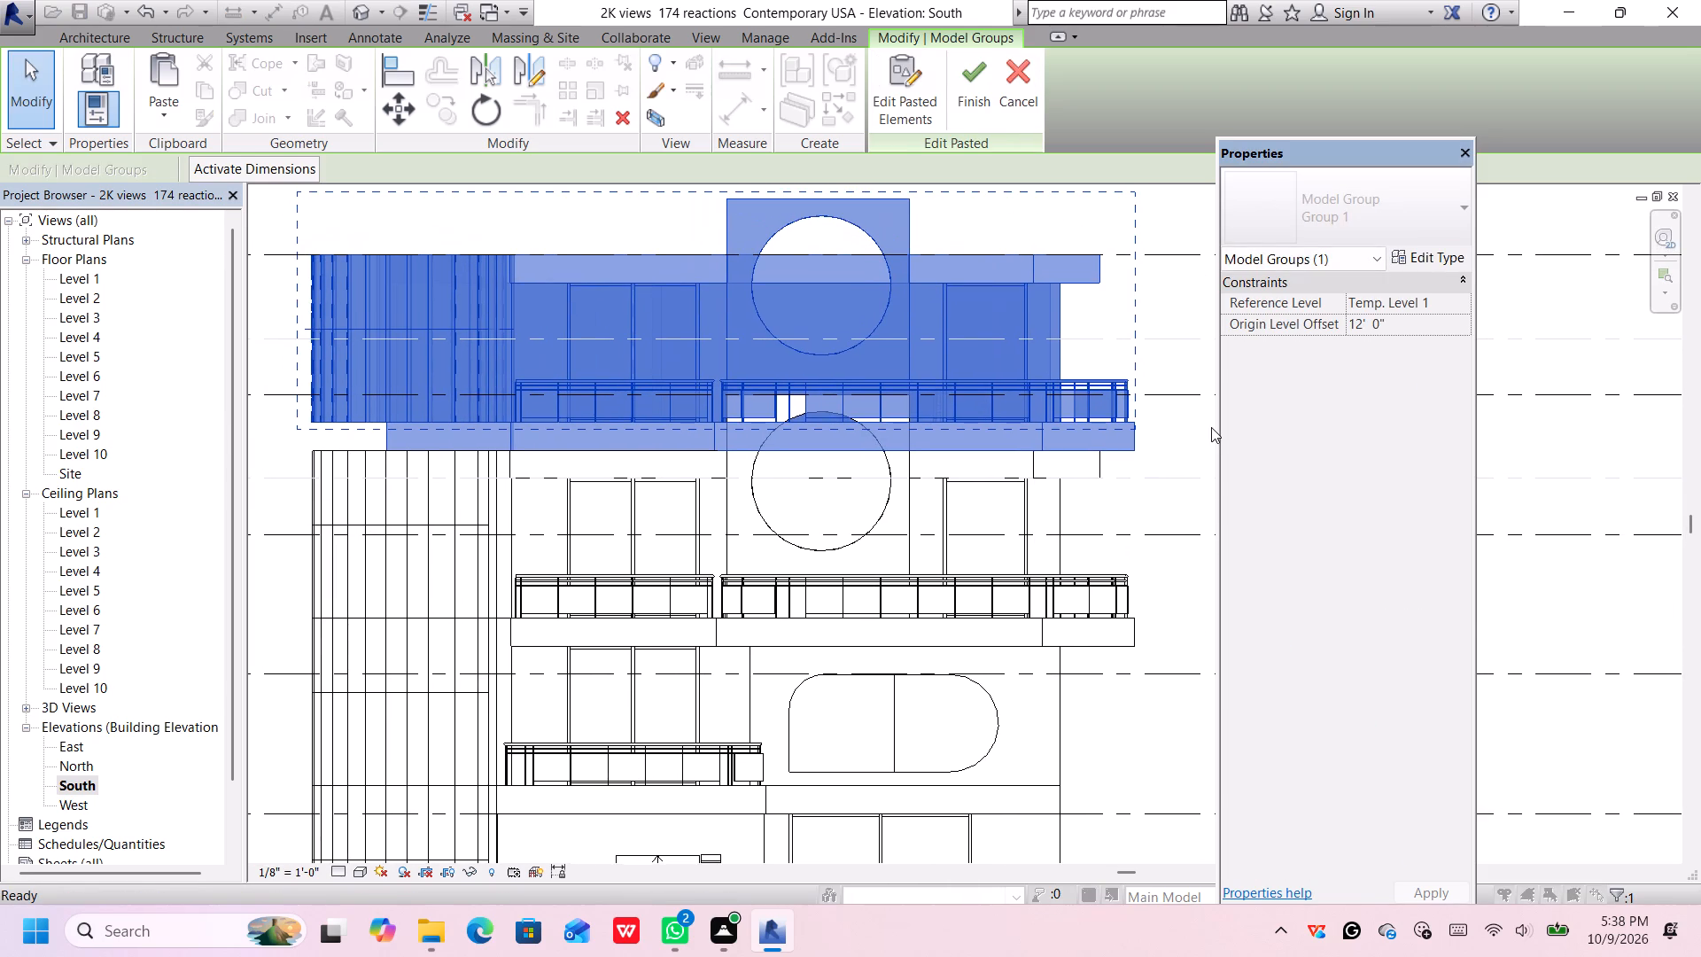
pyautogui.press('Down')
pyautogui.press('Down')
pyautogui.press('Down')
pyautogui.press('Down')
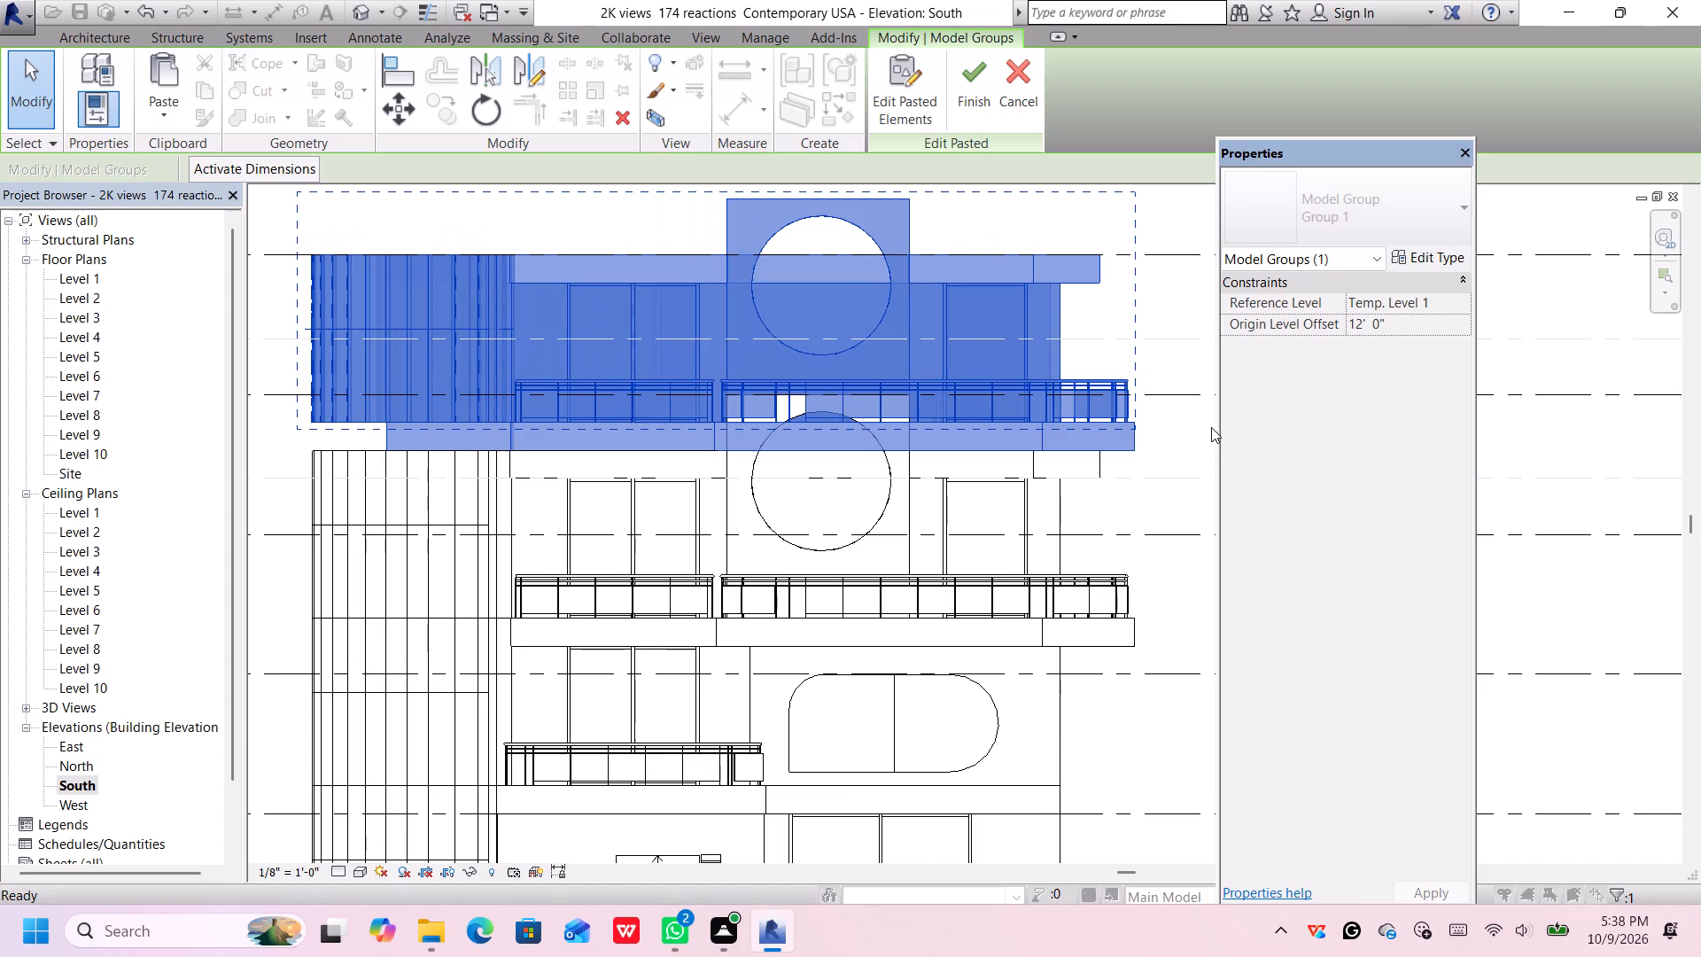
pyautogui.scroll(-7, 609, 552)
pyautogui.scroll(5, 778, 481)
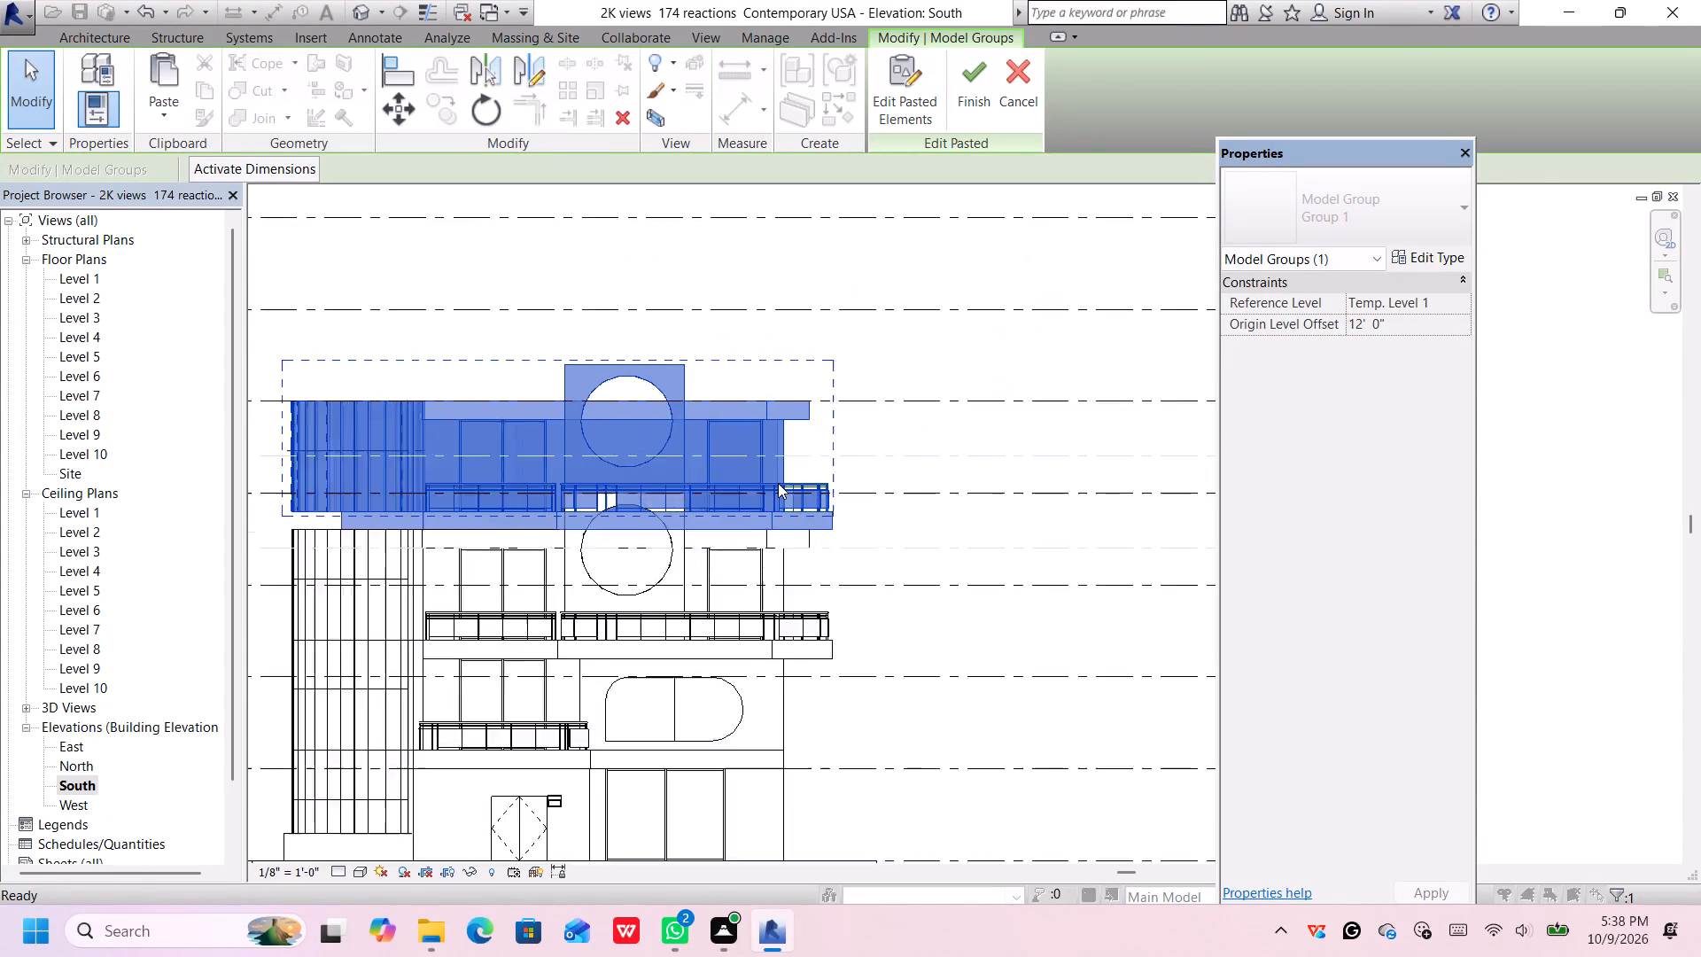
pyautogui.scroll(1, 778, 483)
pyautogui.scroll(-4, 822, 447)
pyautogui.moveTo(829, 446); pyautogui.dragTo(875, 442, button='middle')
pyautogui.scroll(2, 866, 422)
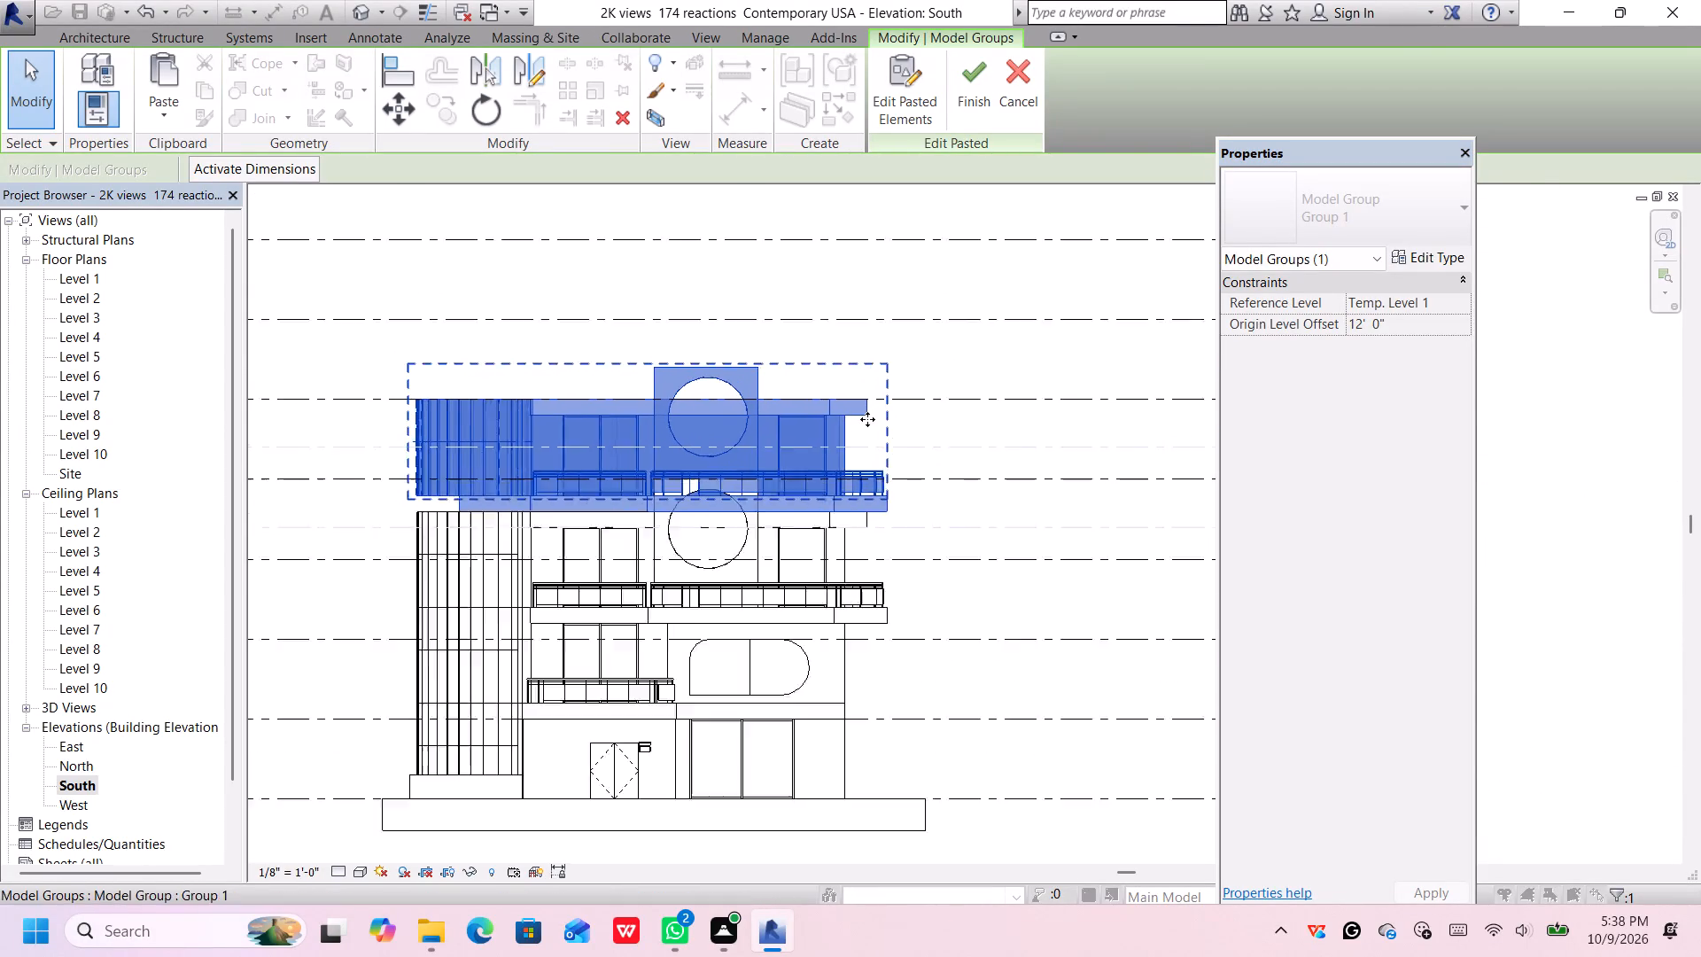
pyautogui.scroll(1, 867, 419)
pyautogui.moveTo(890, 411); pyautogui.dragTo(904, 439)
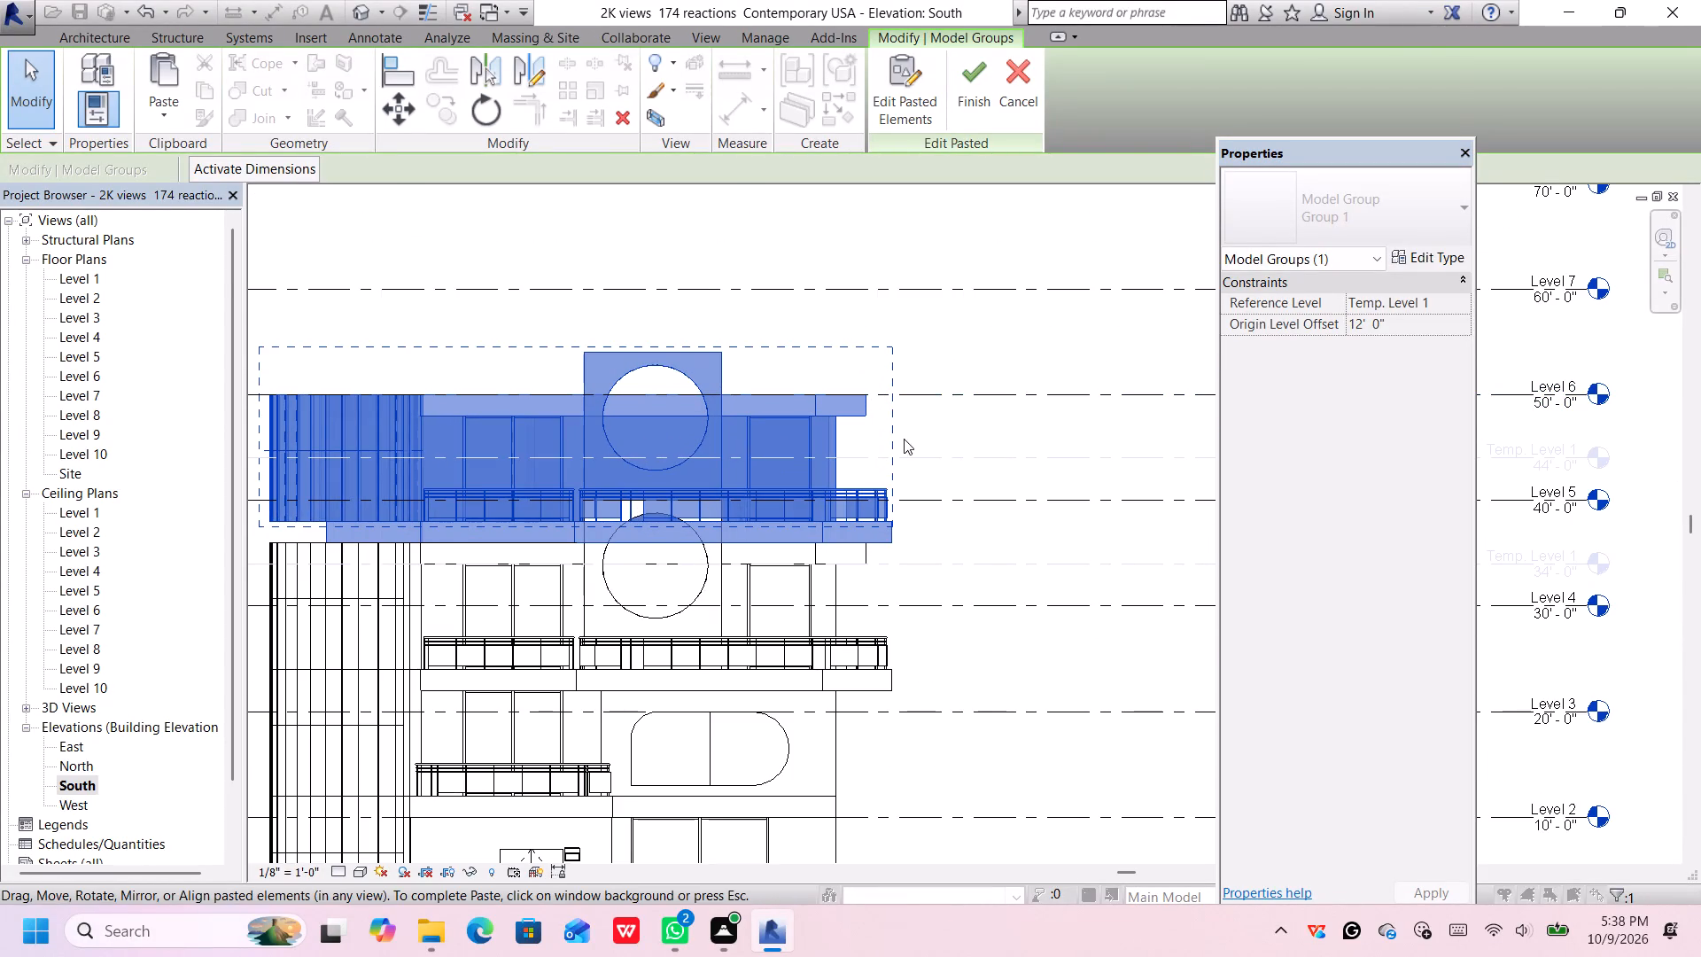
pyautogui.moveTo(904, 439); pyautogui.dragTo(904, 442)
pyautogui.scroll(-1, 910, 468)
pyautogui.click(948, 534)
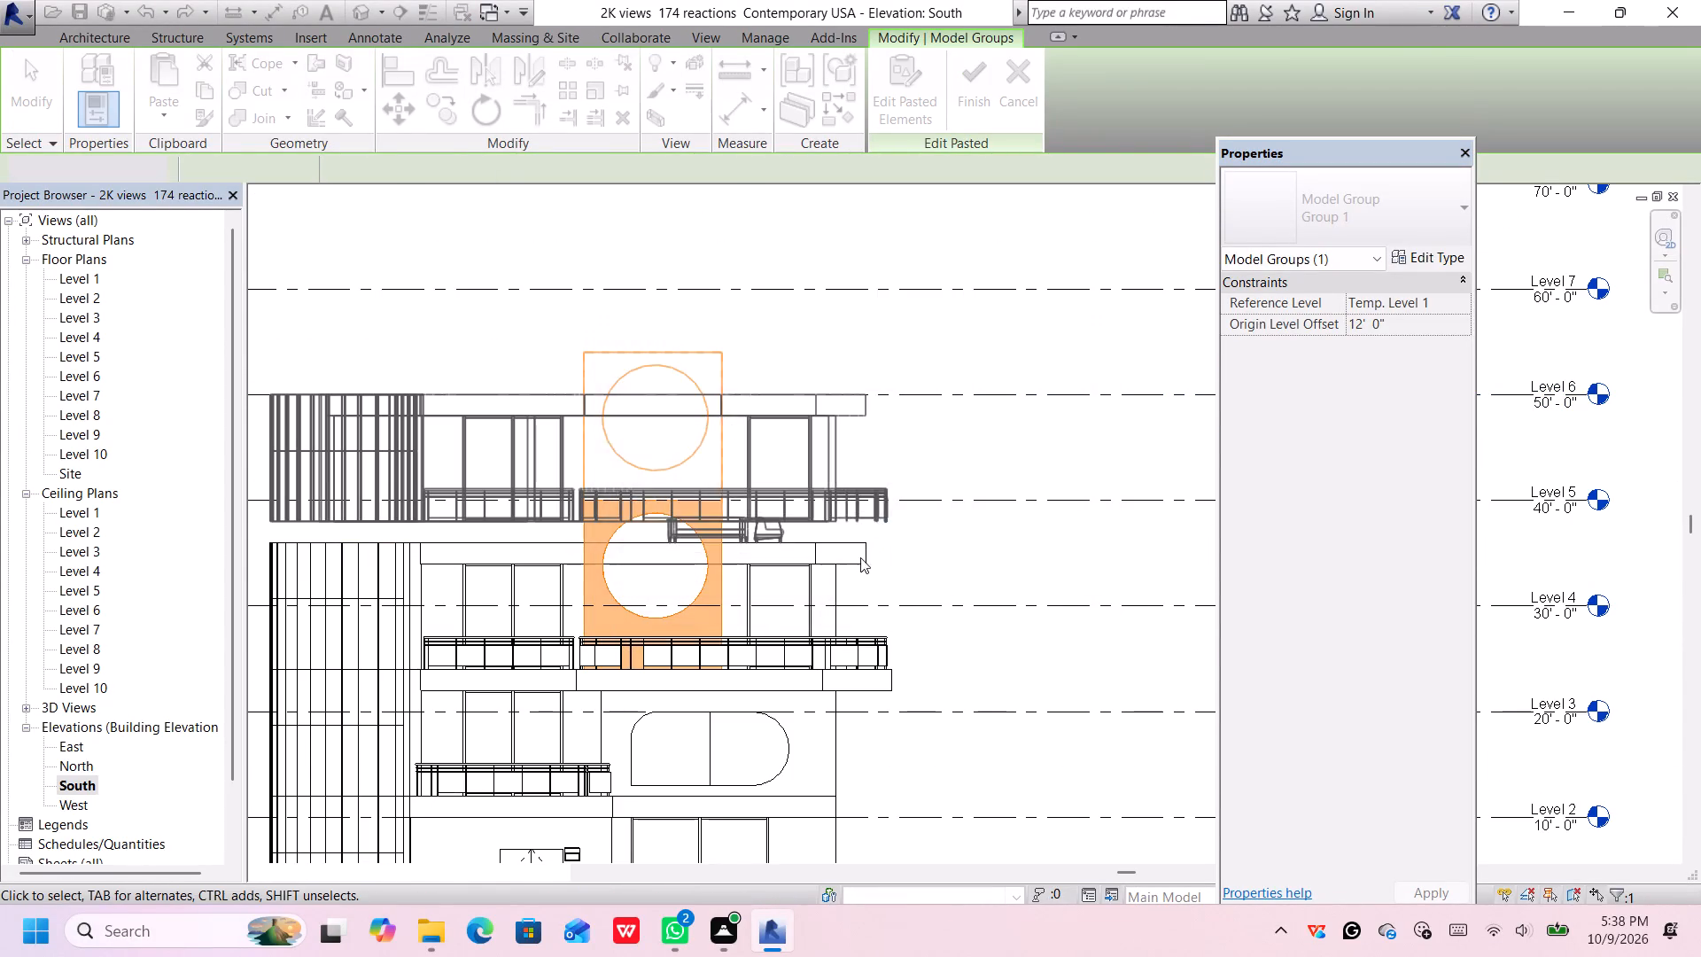
# Dismiss the pop-up notification covering the elevation.
pyautogui.scroll(1, 833, 557)
pyautogui.scroll(-1, 833, 557)
pyautogui.scroll(1, 833, 557)
pyautogui.scroll(-1, 842, 557)
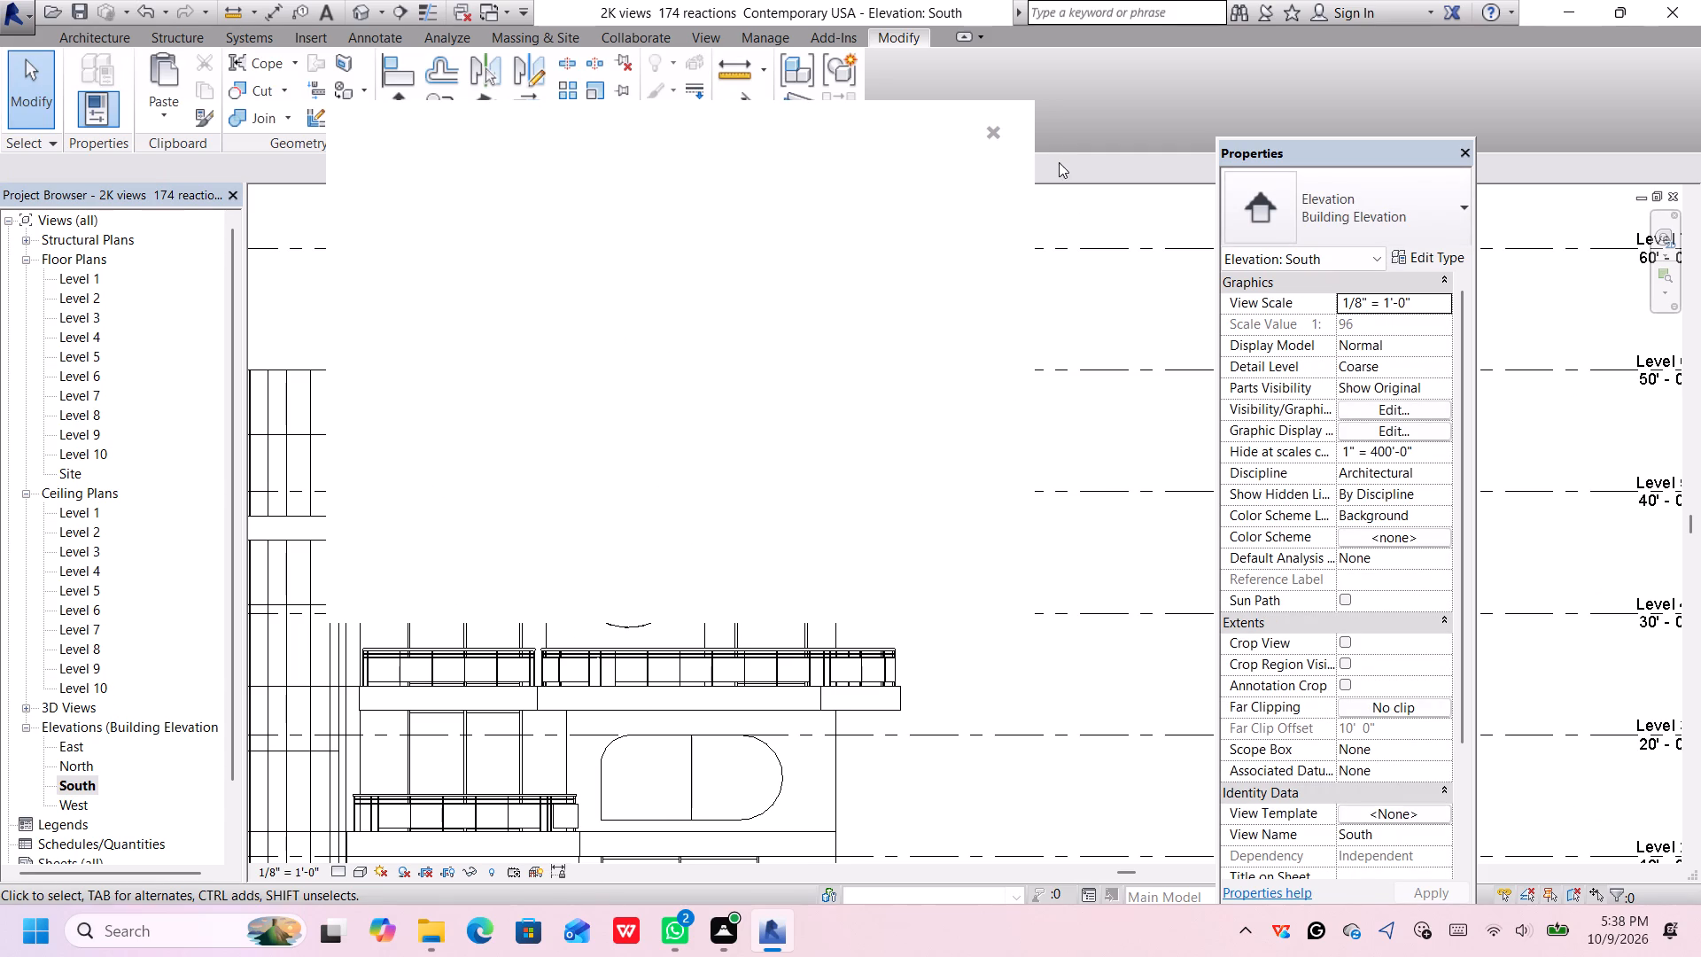
pyautogui.click(990, 138)
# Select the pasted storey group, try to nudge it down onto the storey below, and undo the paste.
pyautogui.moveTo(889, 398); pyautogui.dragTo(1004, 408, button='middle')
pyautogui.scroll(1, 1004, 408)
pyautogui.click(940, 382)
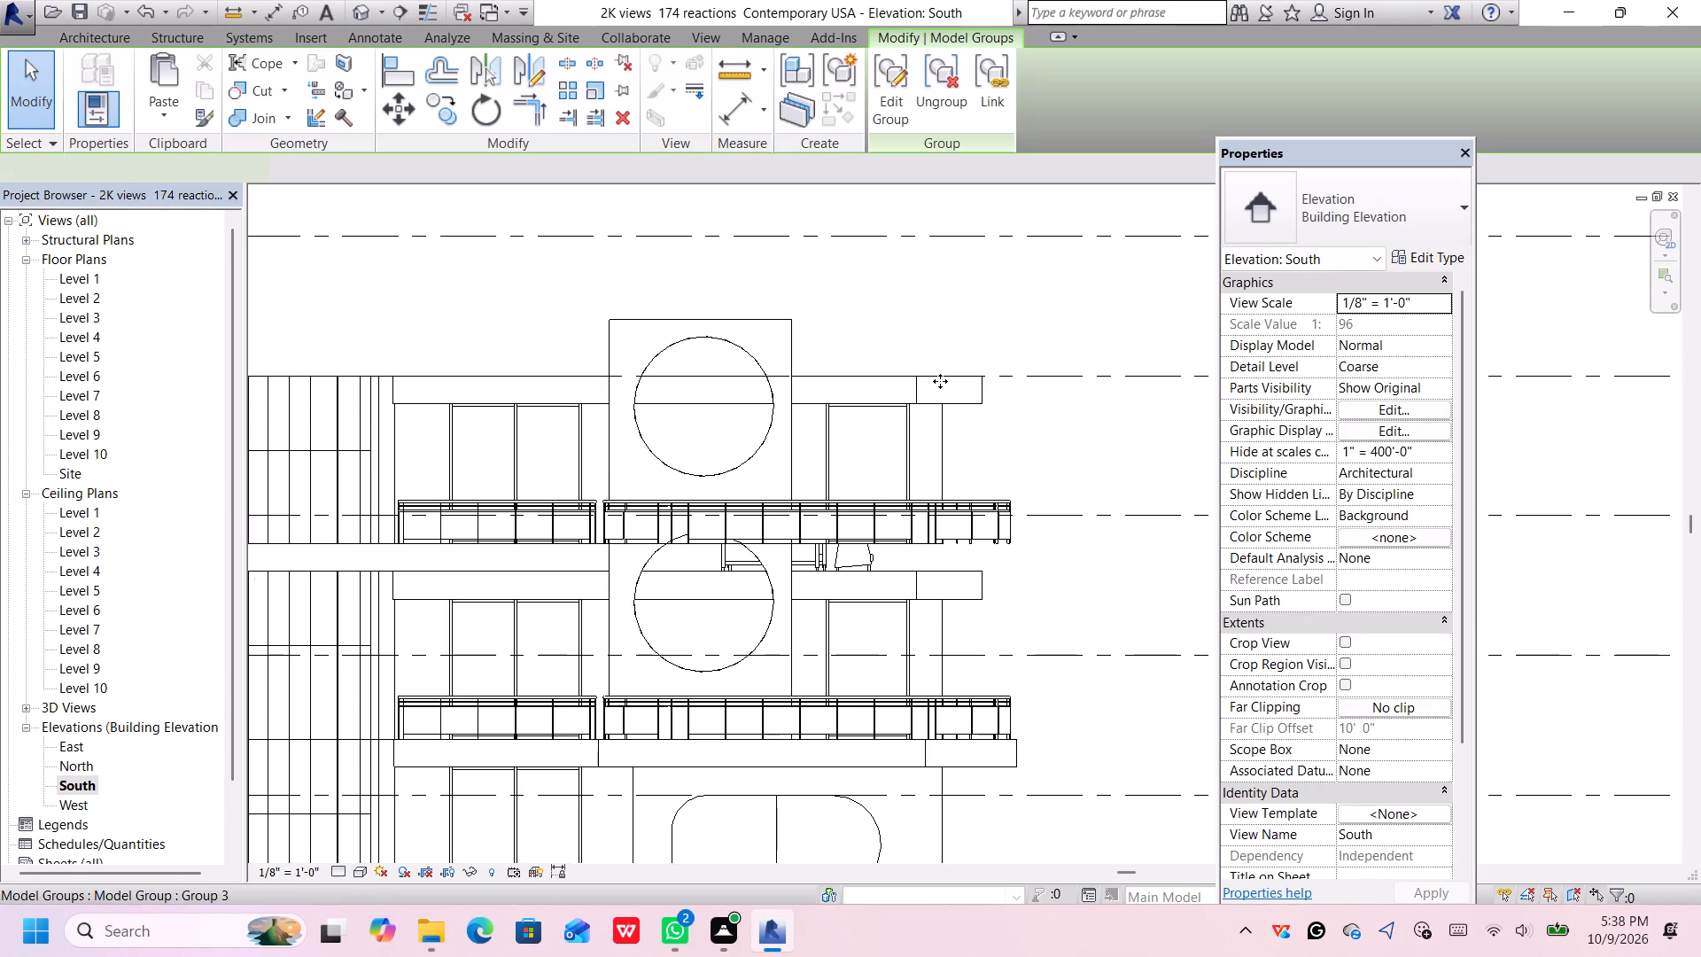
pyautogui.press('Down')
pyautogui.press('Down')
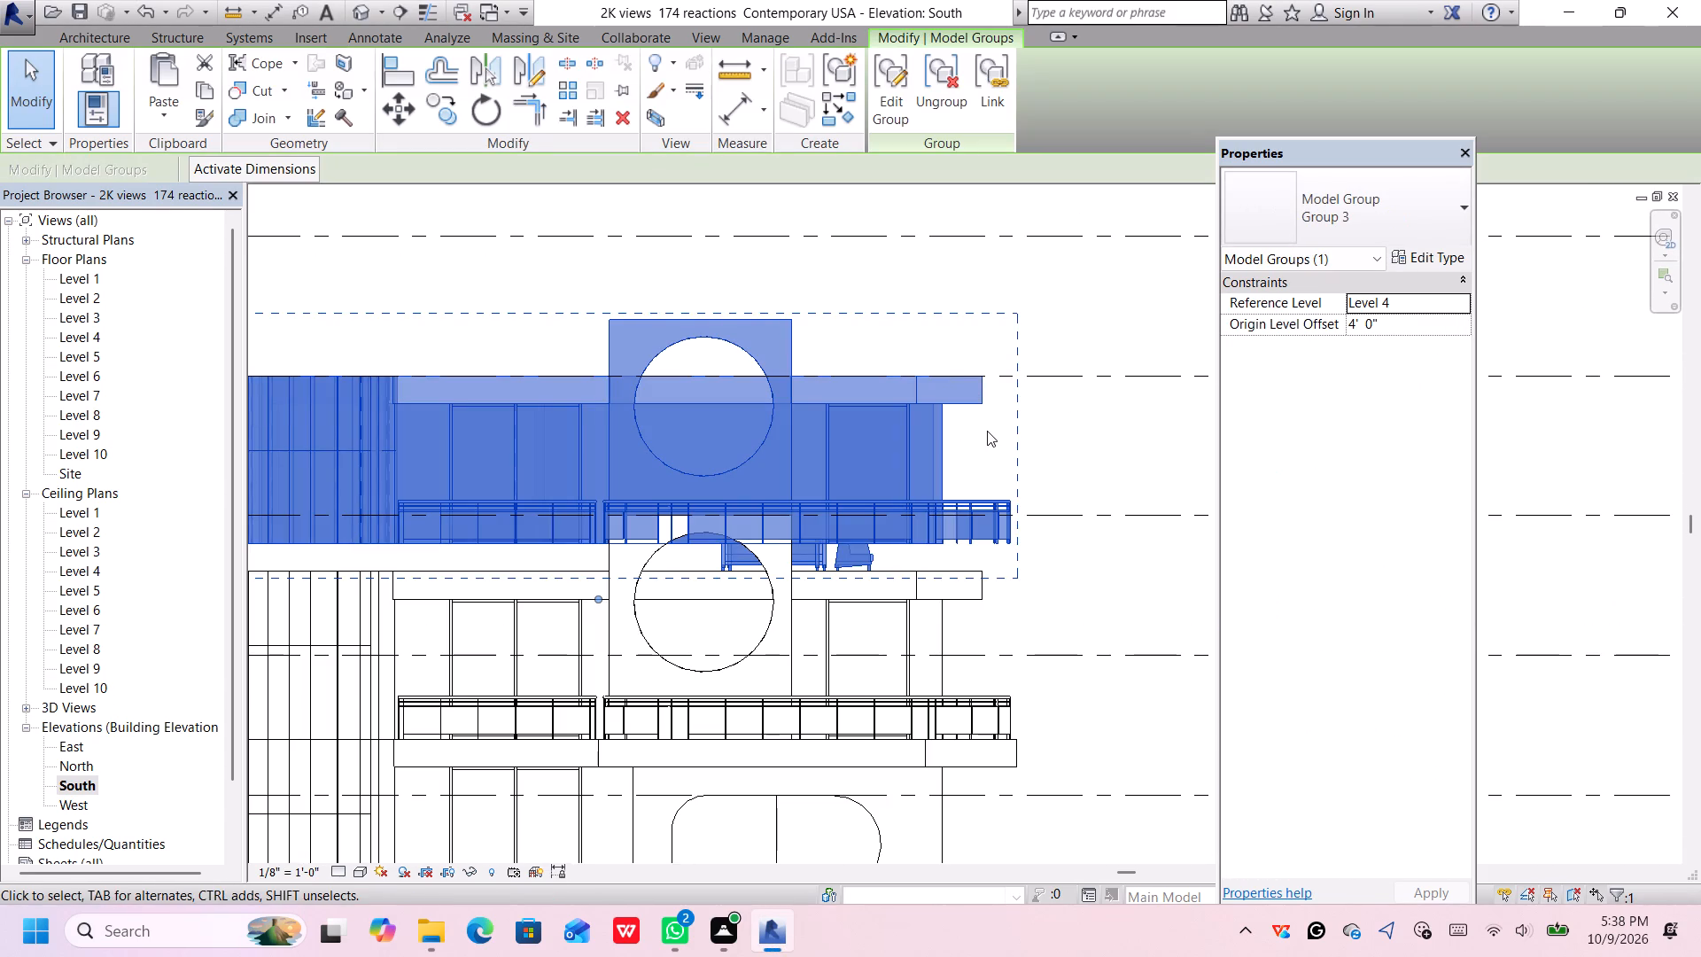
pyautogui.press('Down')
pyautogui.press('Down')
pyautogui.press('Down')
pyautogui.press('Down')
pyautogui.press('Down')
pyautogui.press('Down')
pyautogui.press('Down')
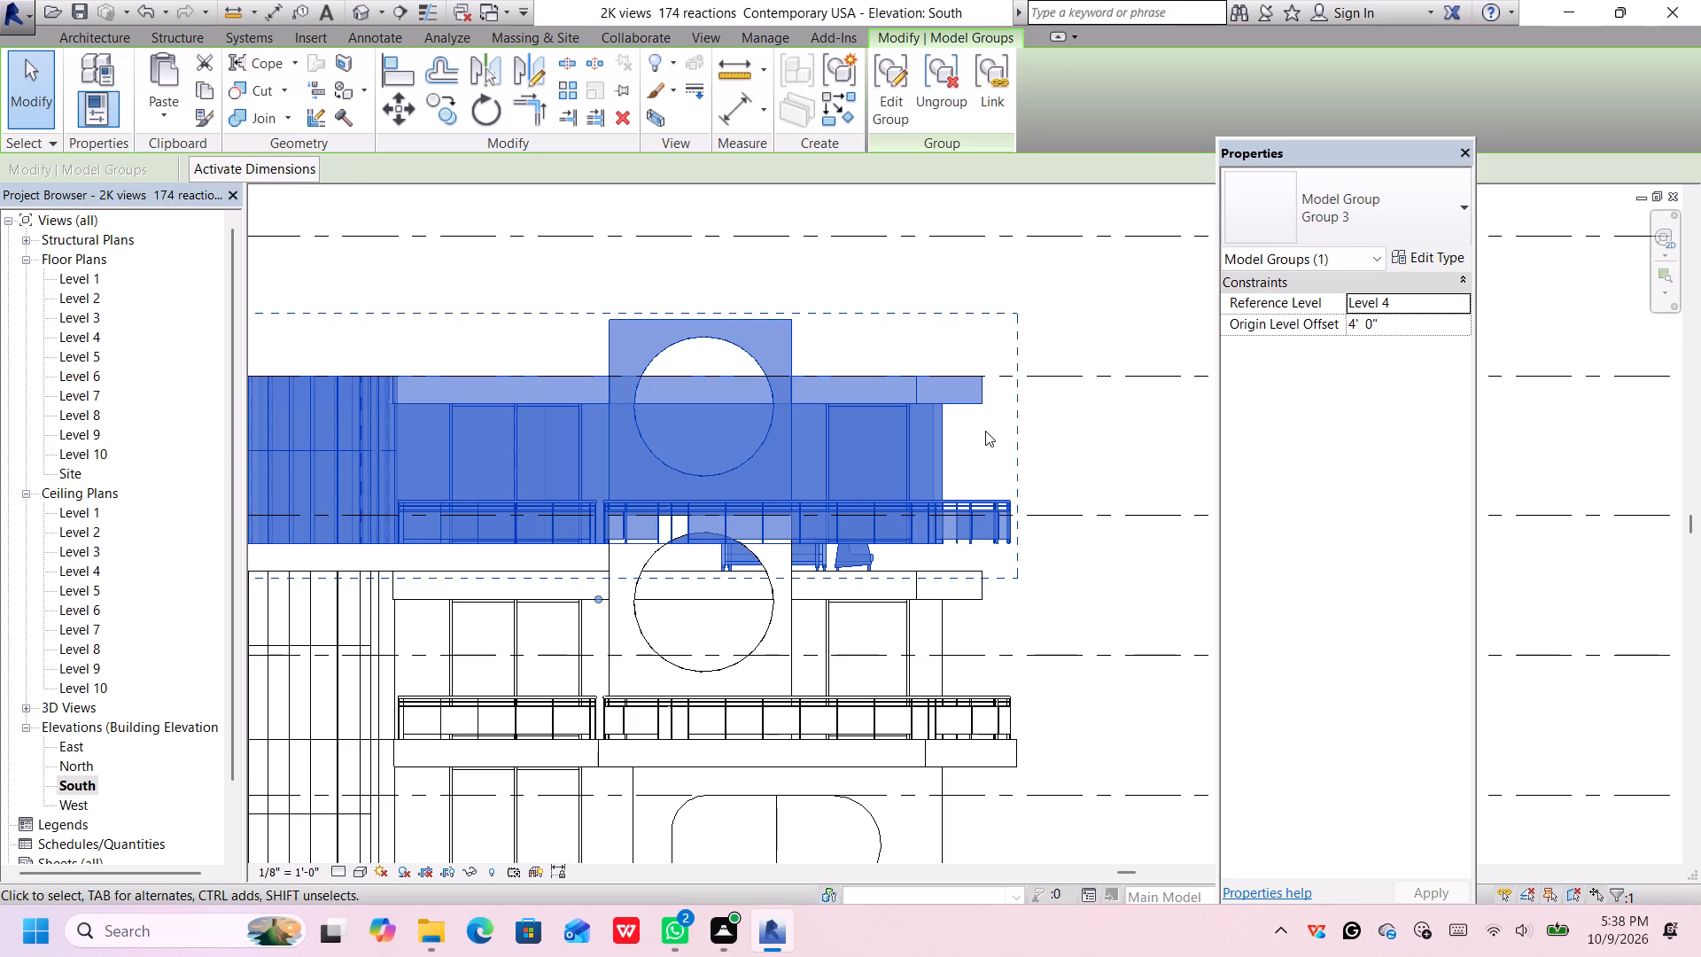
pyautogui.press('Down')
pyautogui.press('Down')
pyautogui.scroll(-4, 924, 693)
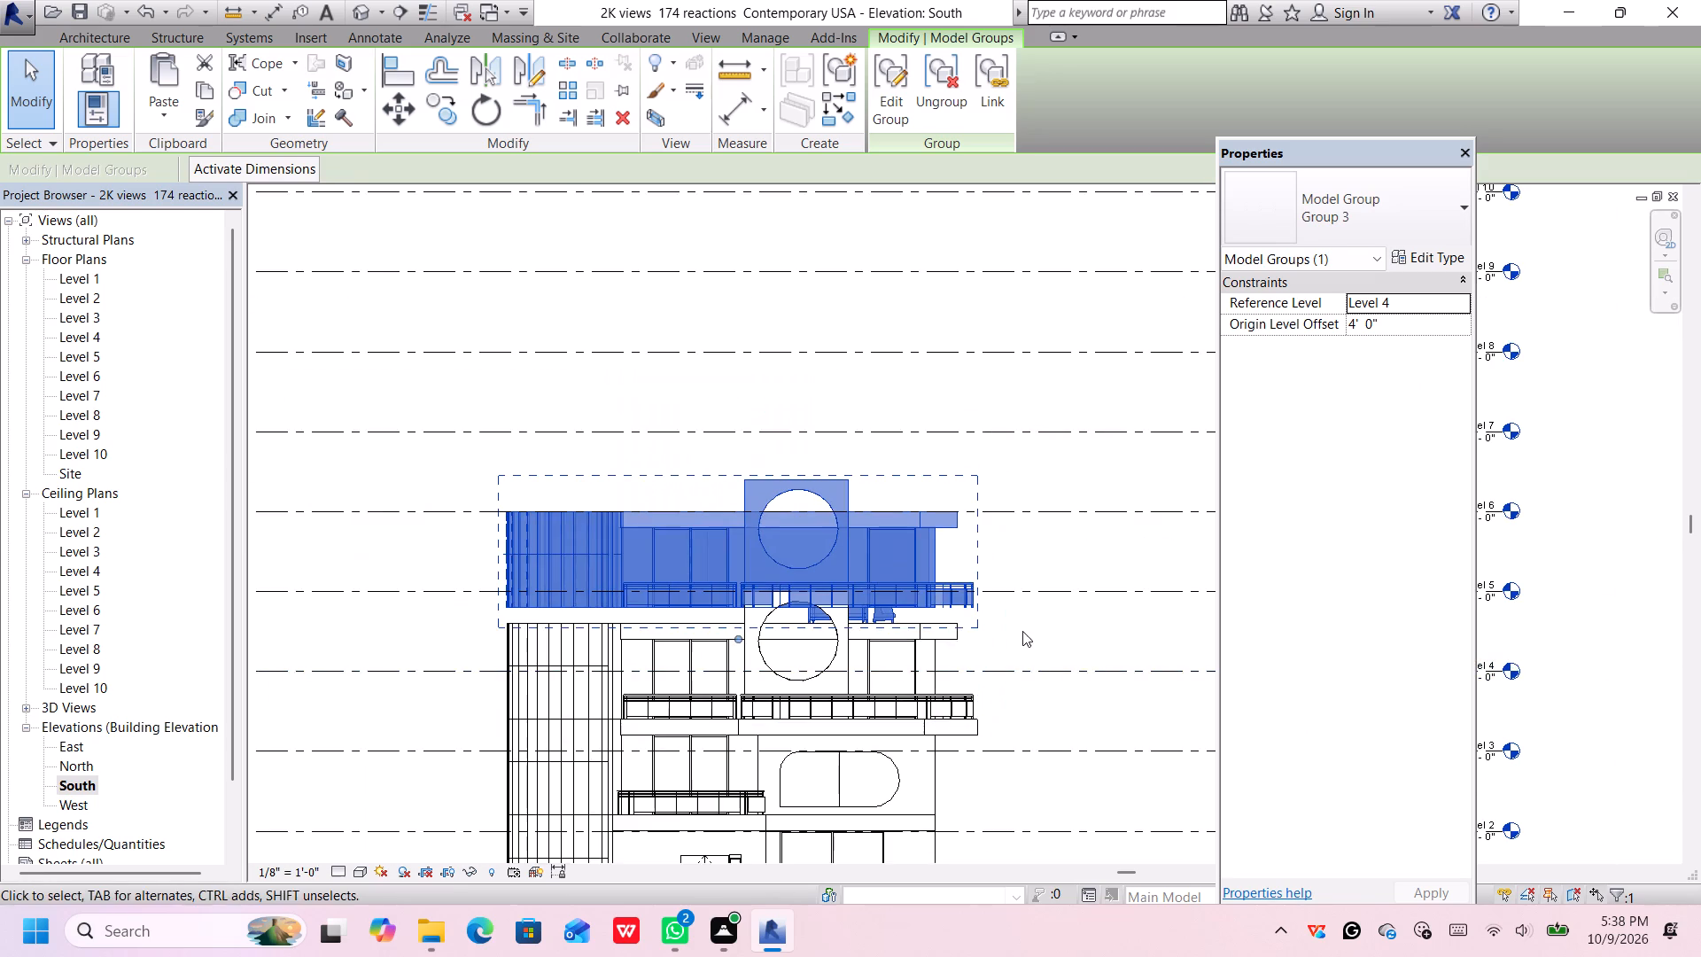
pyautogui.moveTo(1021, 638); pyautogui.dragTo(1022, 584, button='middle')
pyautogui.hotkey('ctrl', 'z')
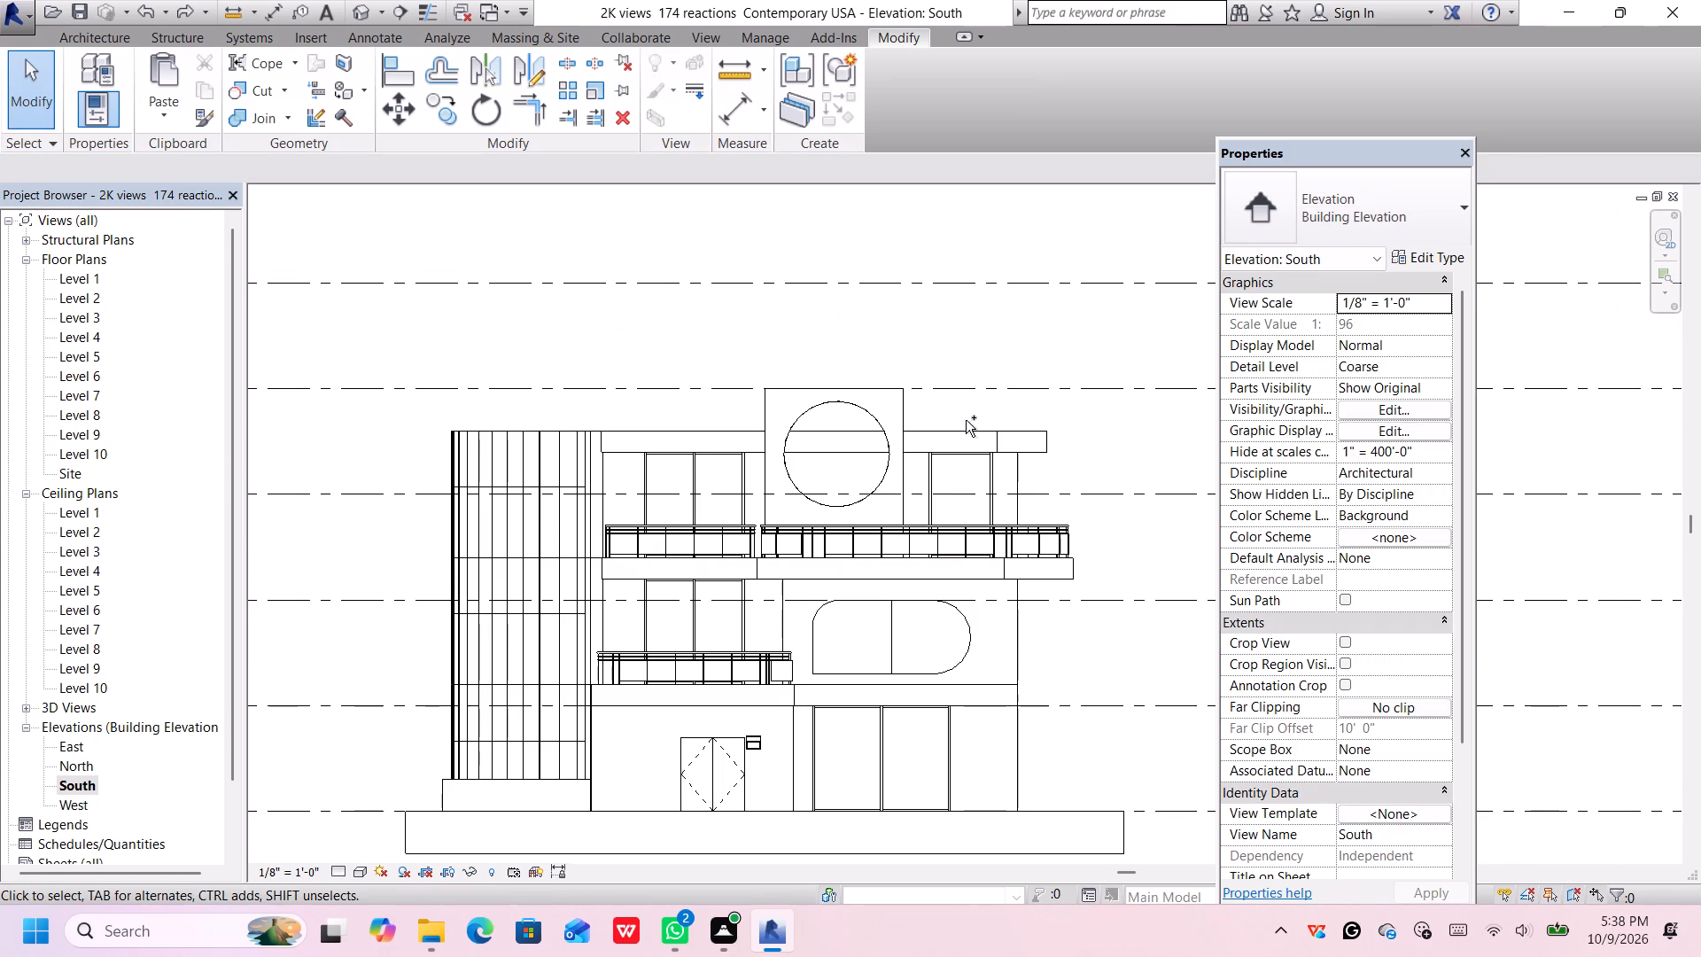
# Paste the storey group 13' 0" straight above the original, nudge it down to 2' 0" above Level 4, and finish the paste.
pyautogui.hotkey('ctrl', 'v')
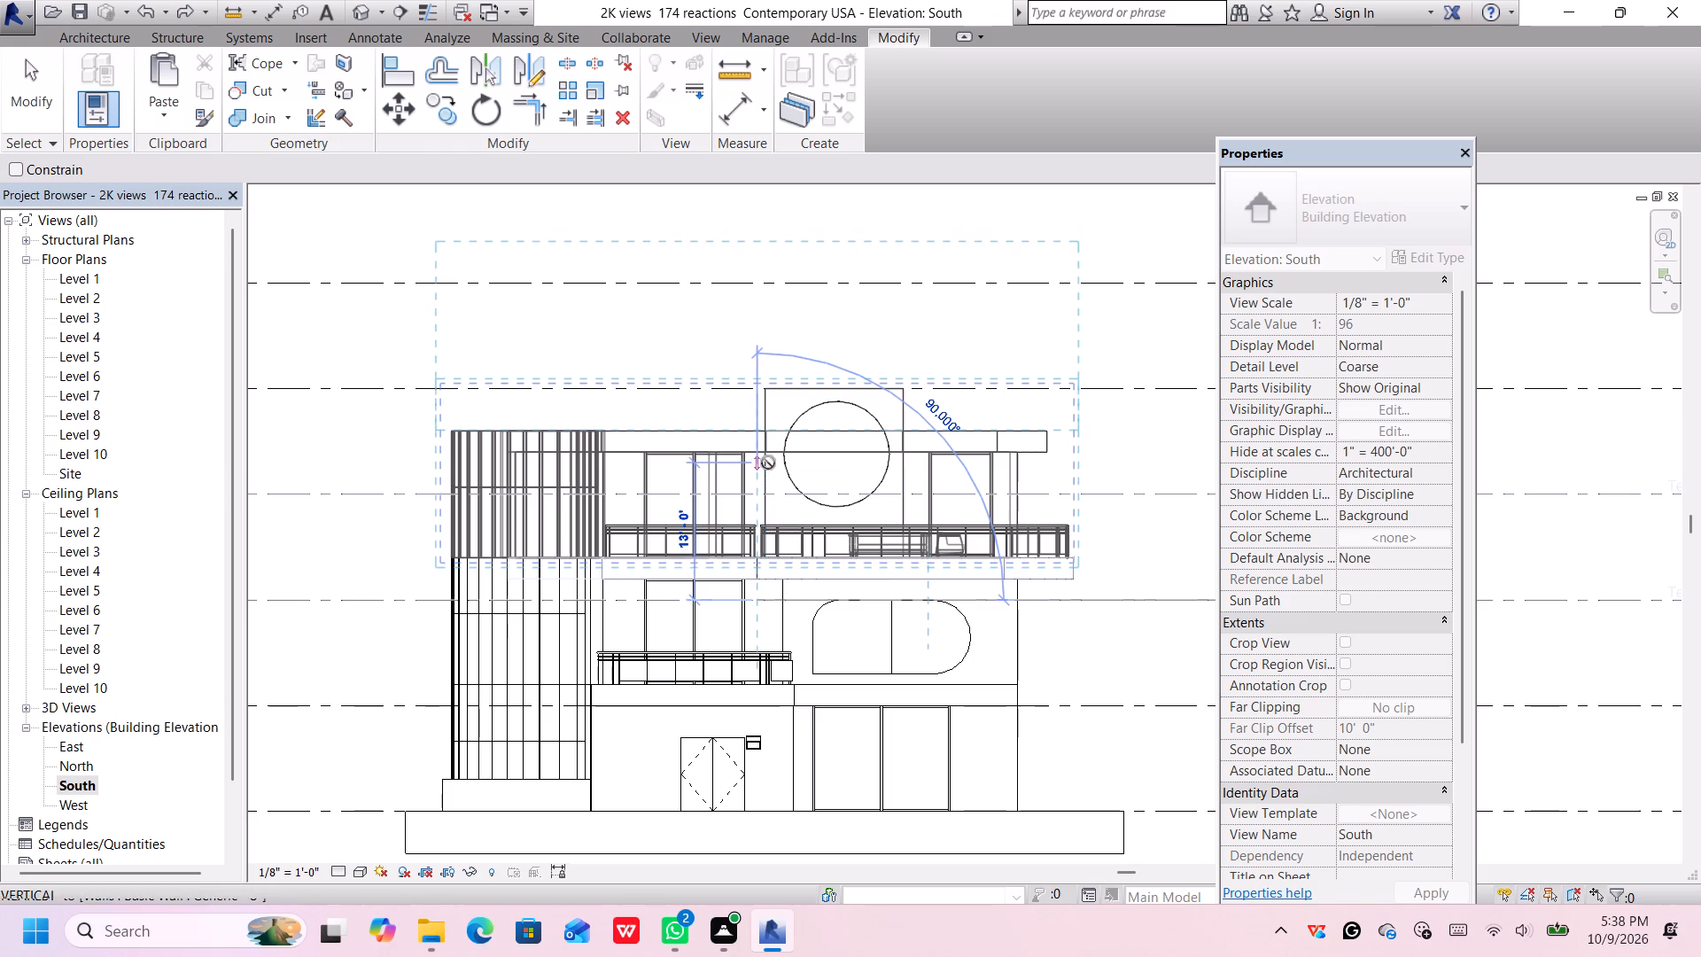
pyautogui.click(759, 463)
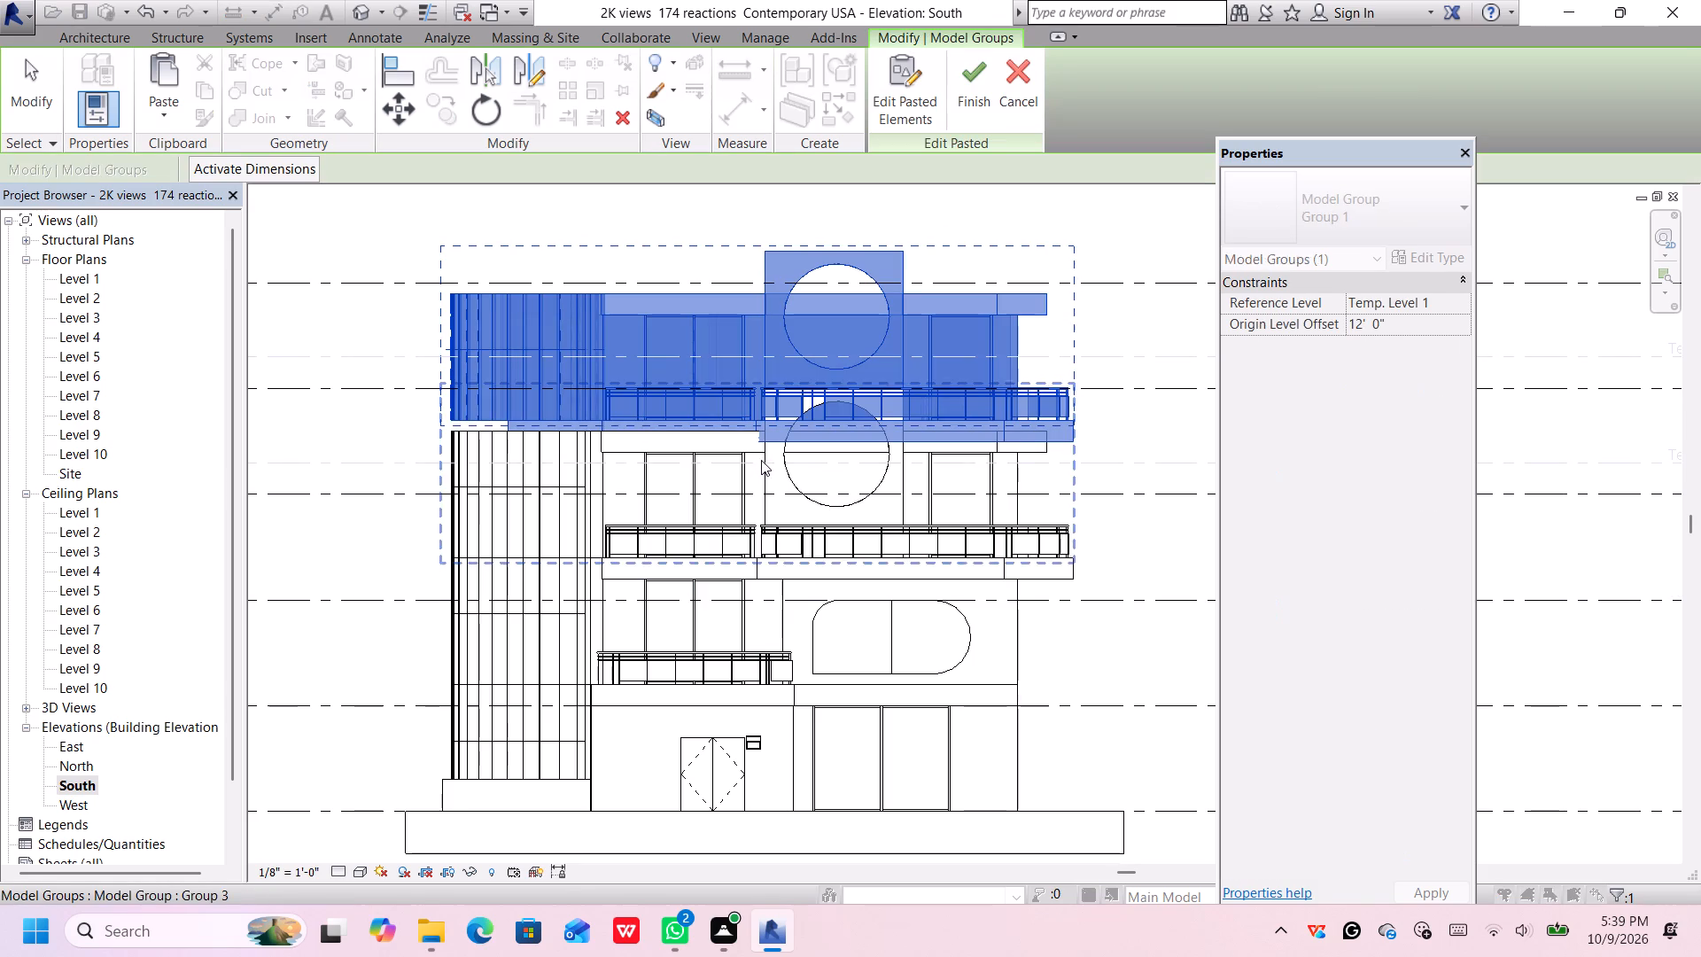
pyautogui.press('Down')
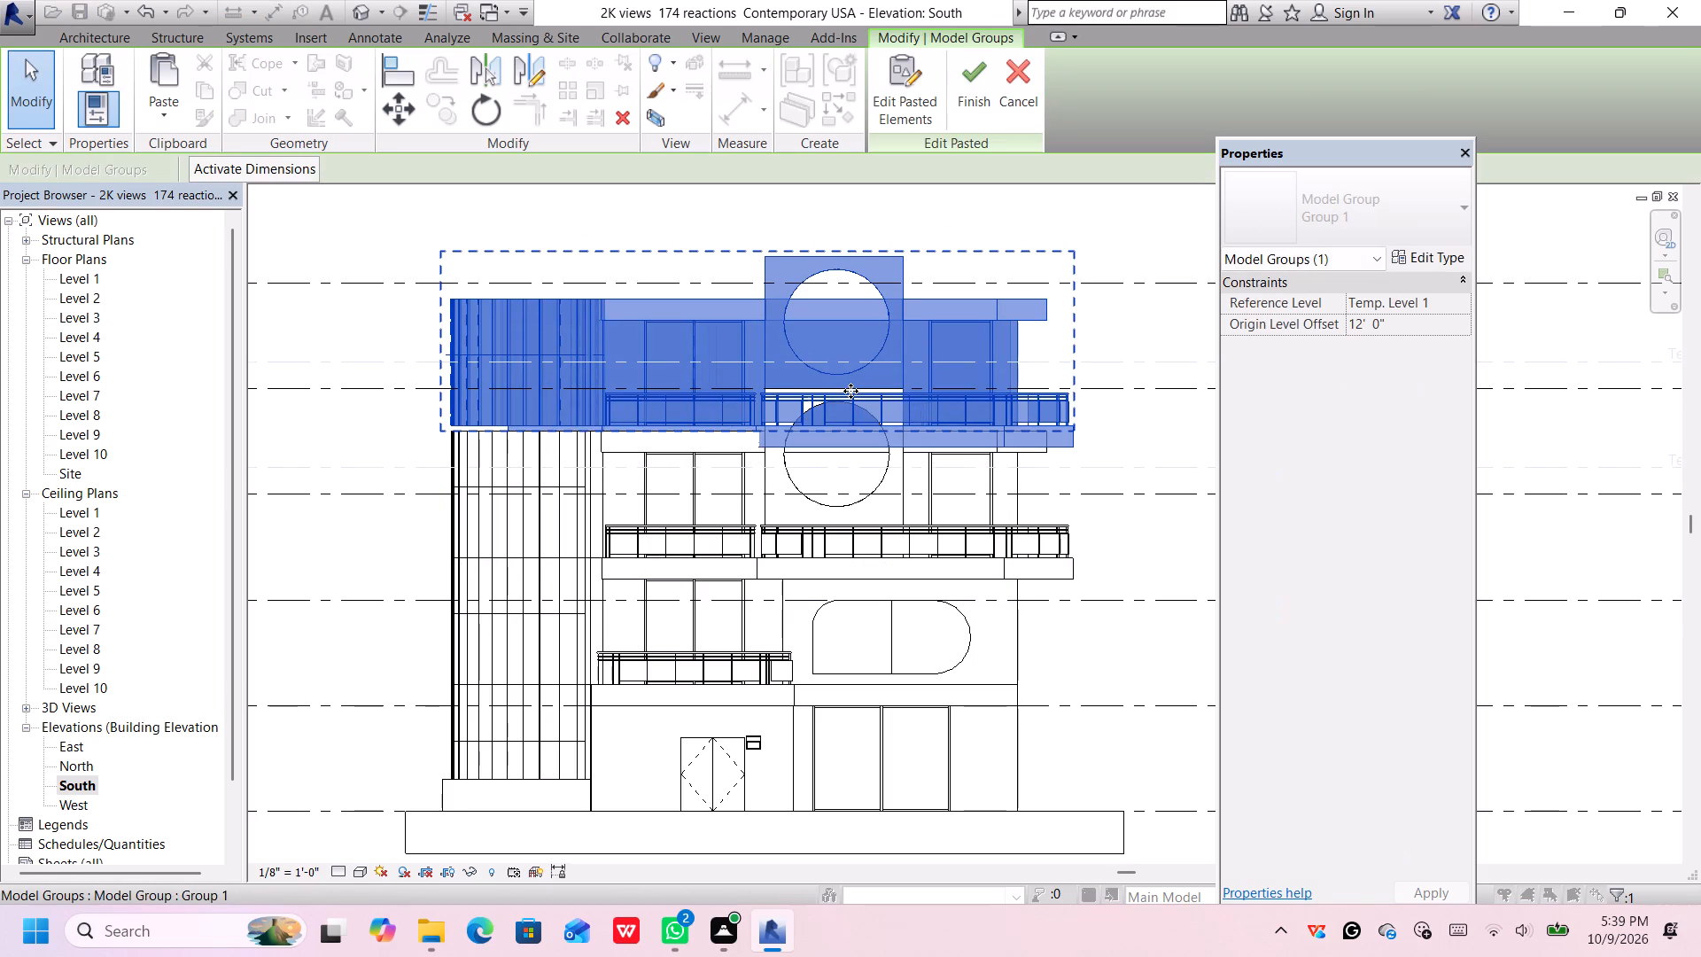
pyautogui.press('Down')
pyautogui.scroll(4, 438, 439)
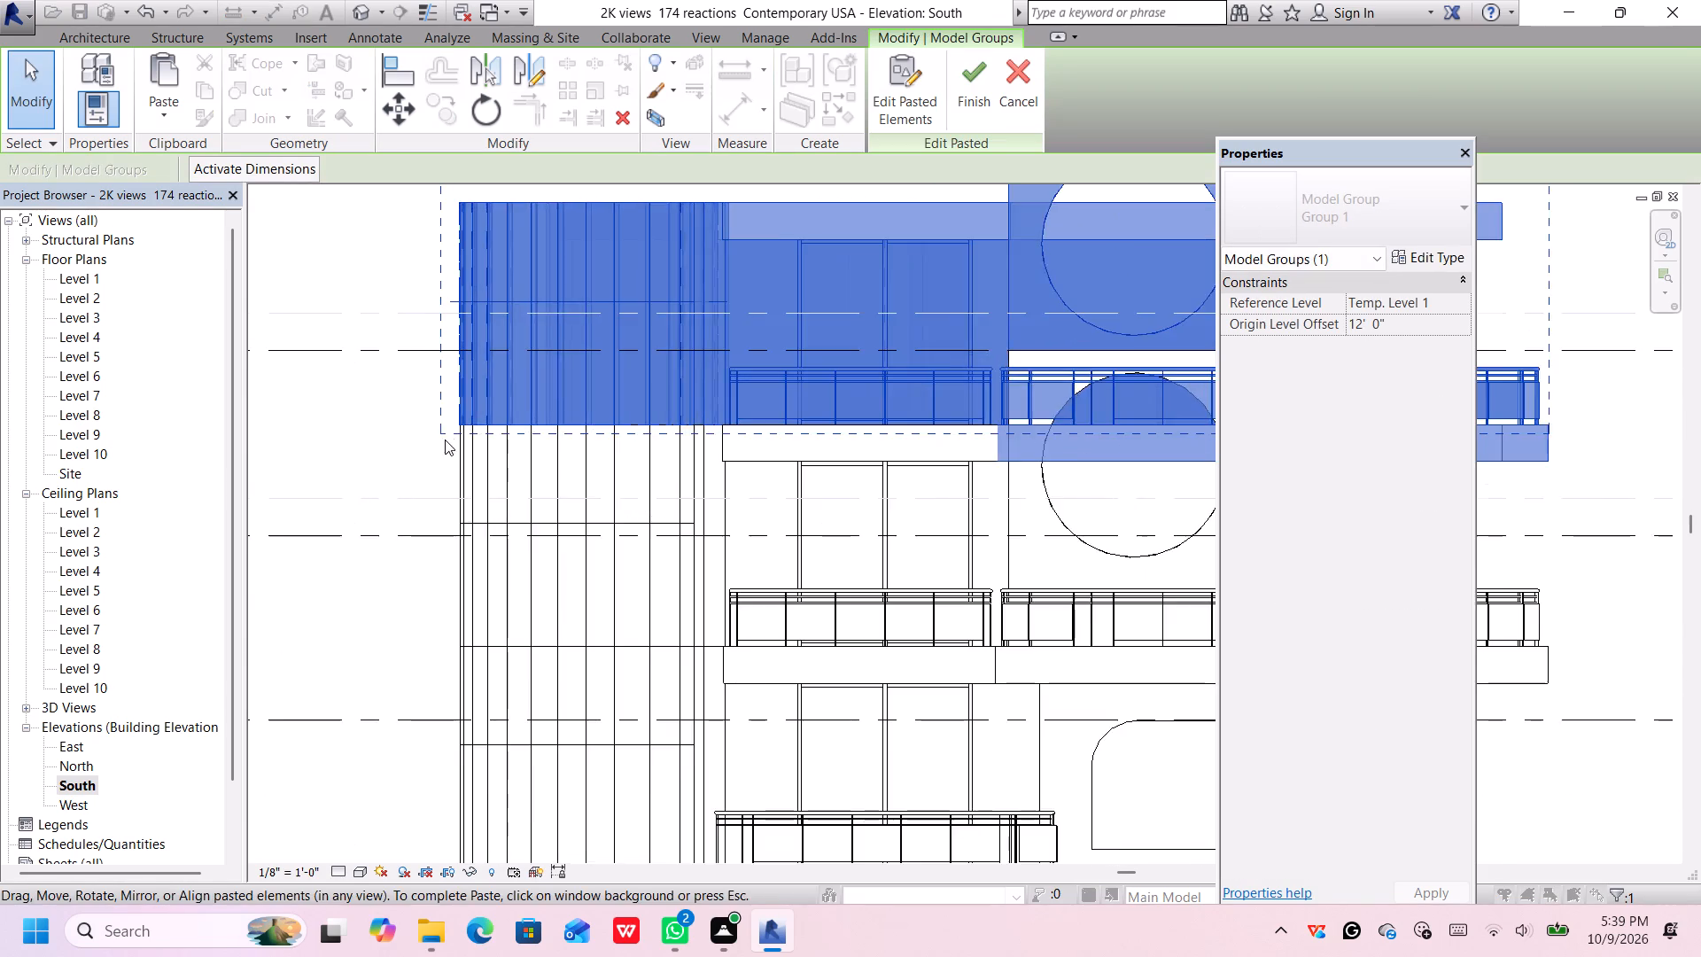
pyautogui.scroll(3, 473, 423)
pyautogui.scroll(-10, 501, 407)
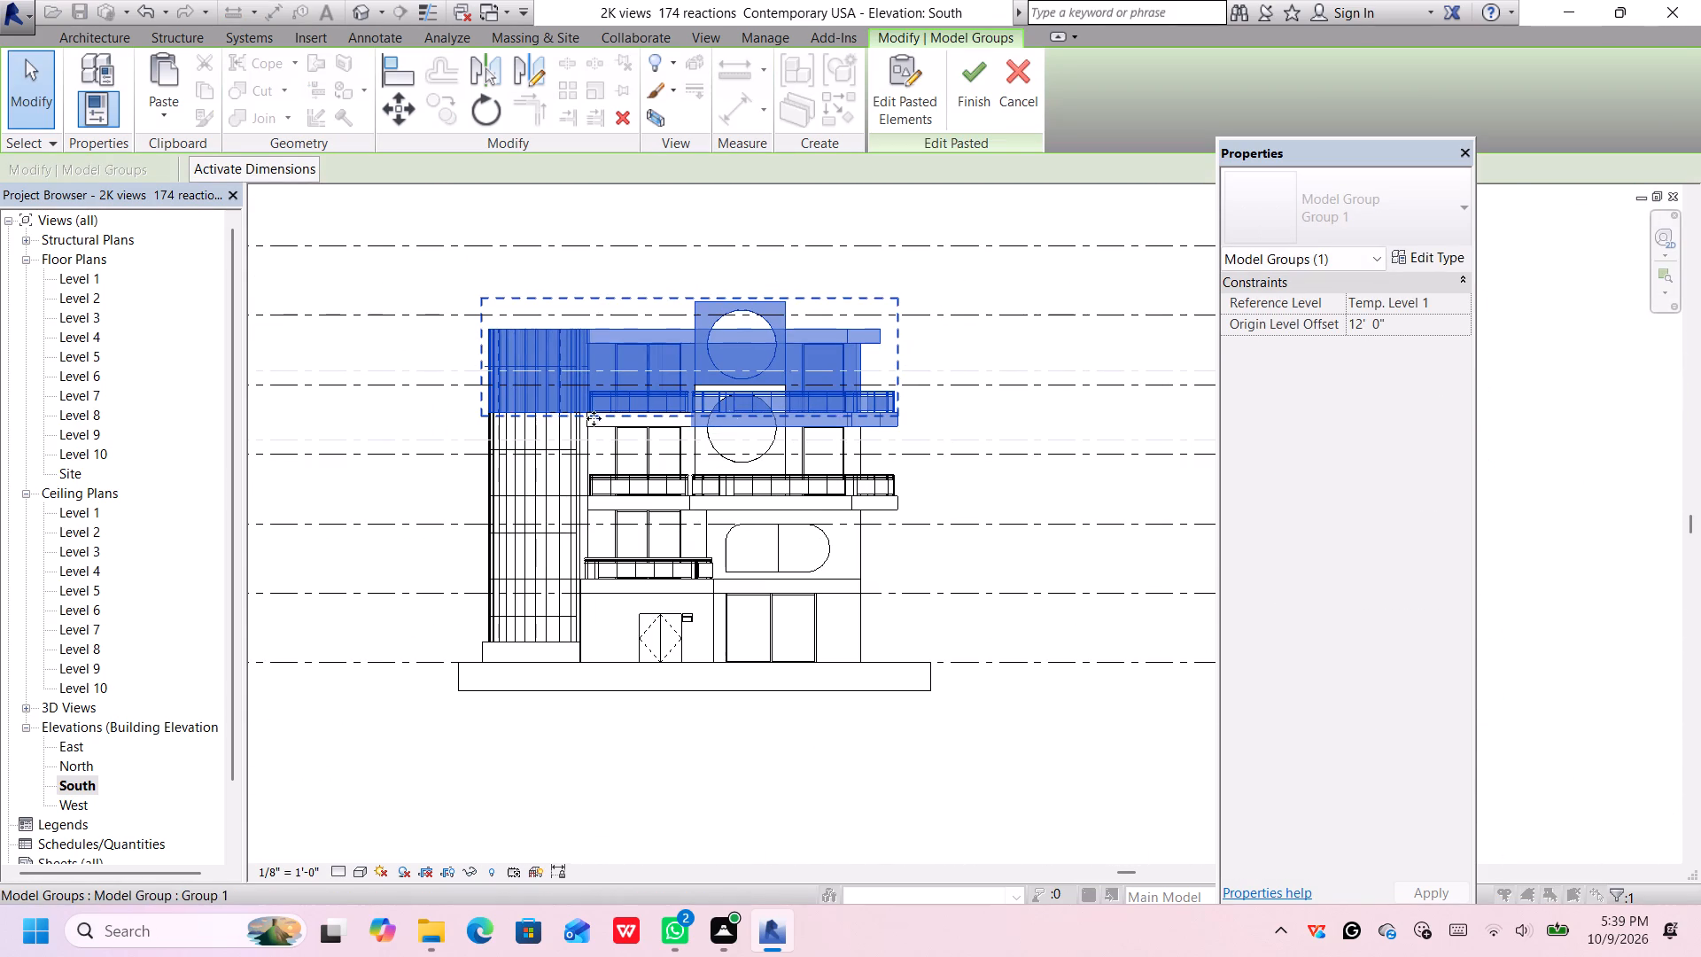
pyautogui.click(1036, 416)
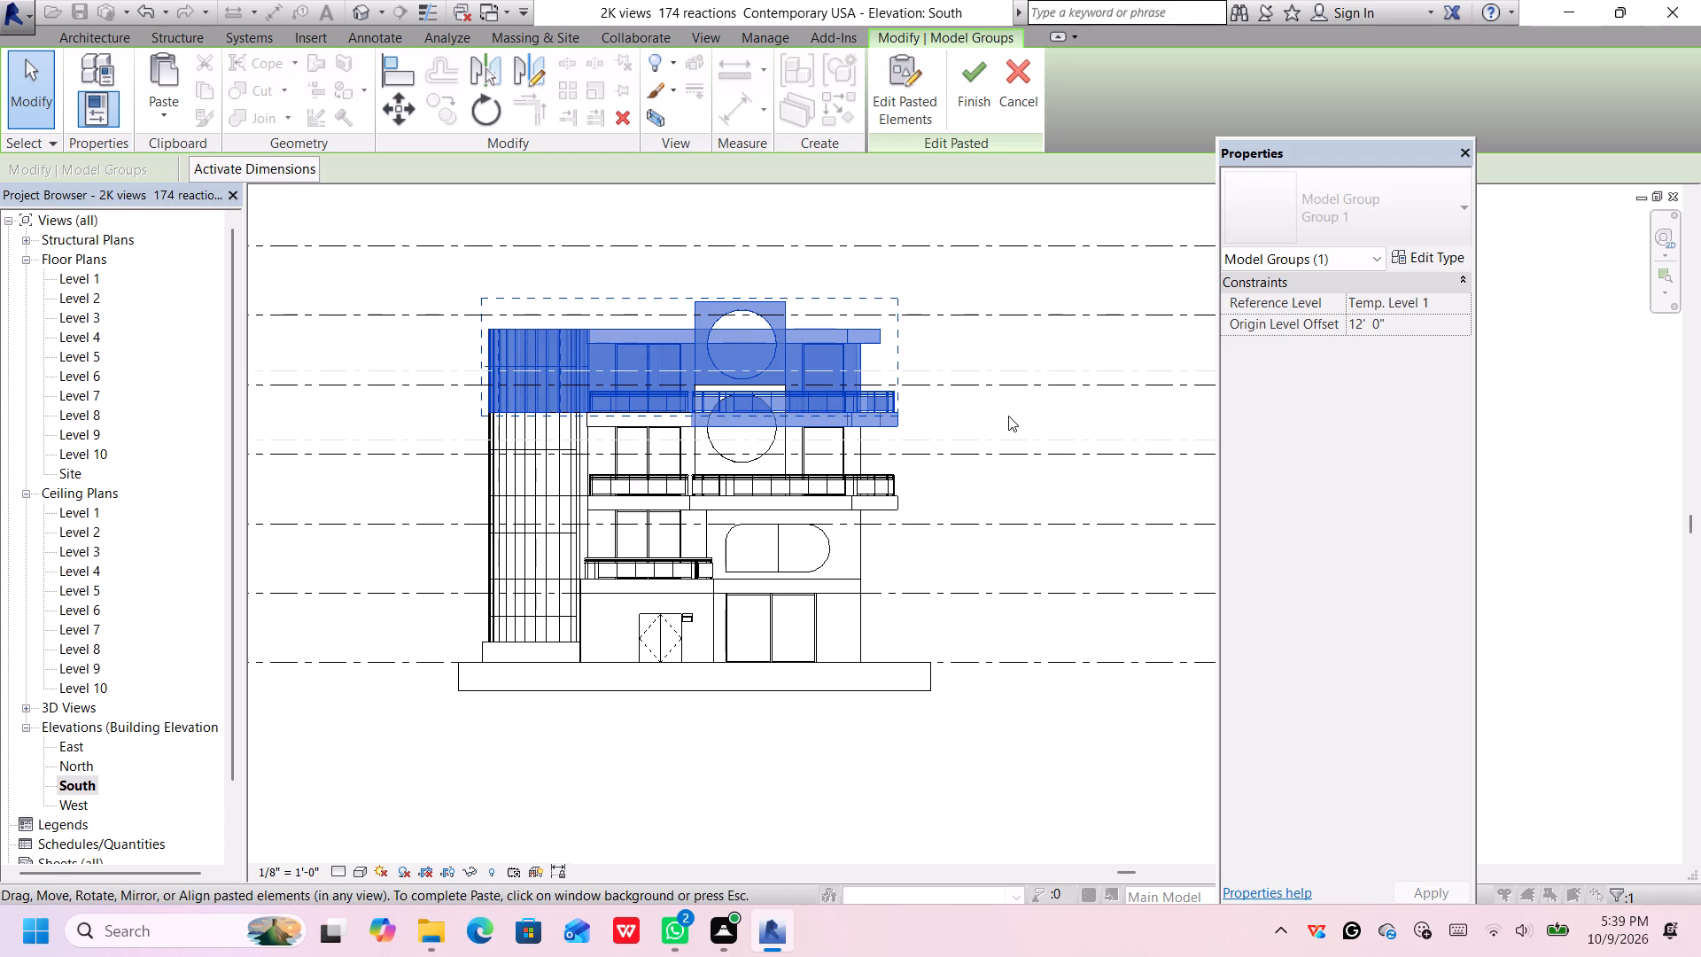
pyautogui.moveTo(1006, 416); pyautogui.dragTo(999, 450, button='middle')
pyautogui.click(951, 541)
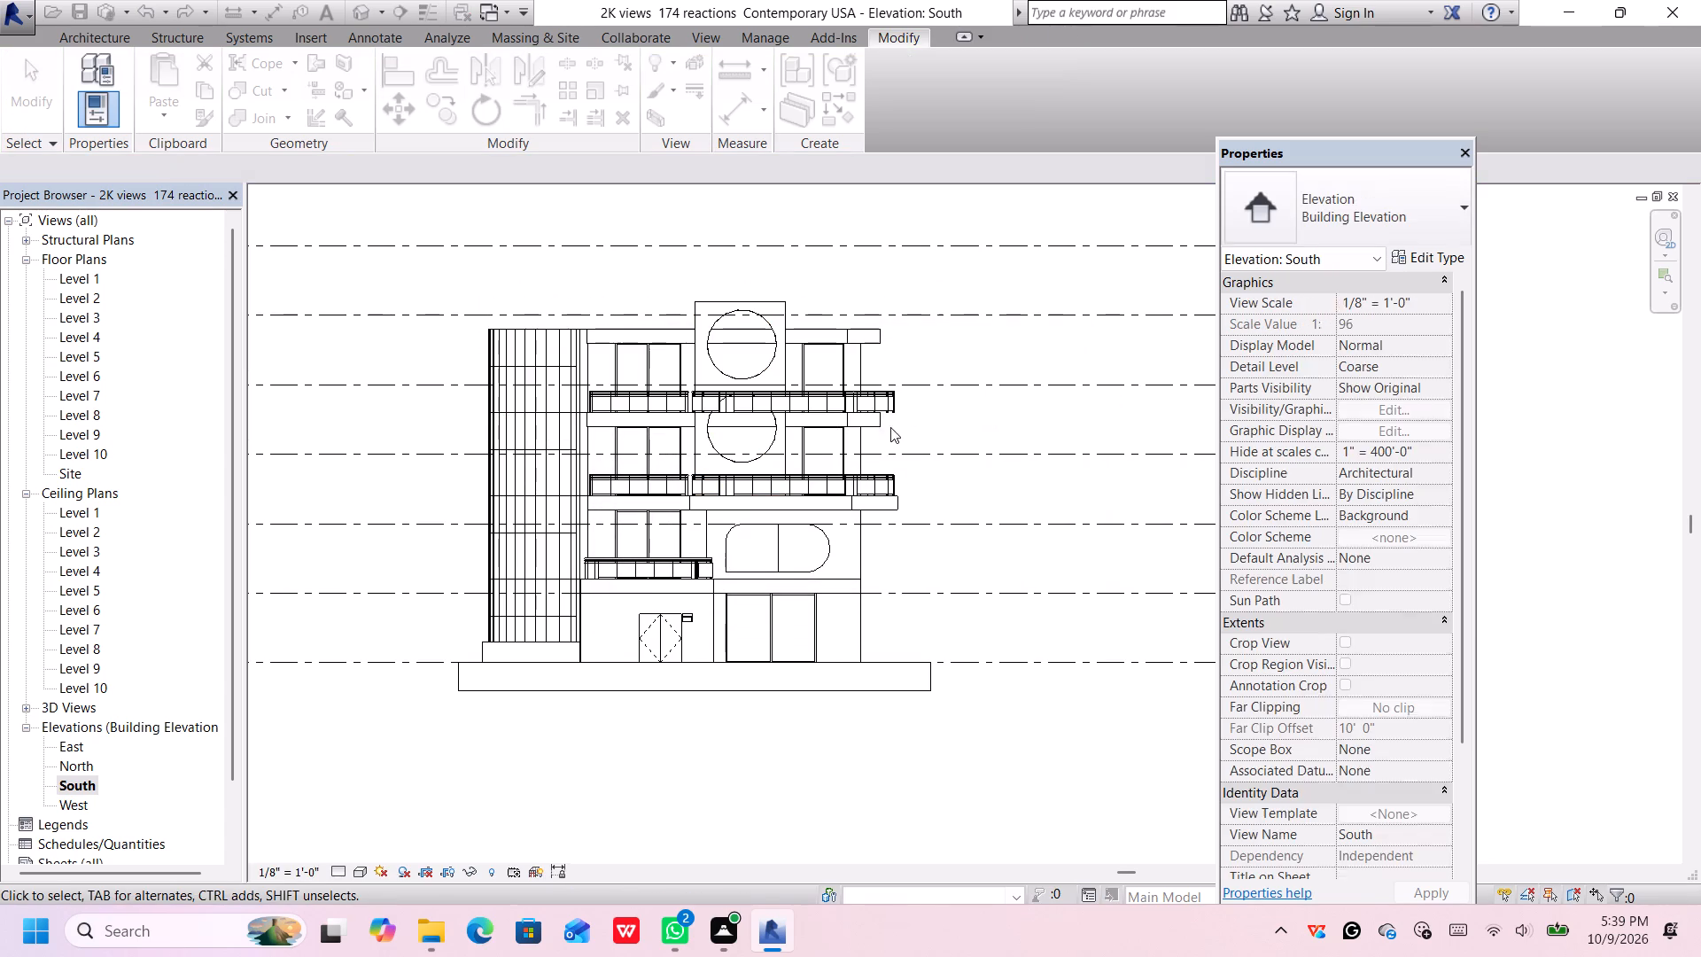
# Examine the whole building with its added storey against the level lines in the South elevation.
pyautogui.moveTo(1014, 316); pyautogui.dragTo(1006, 380, button='middle')
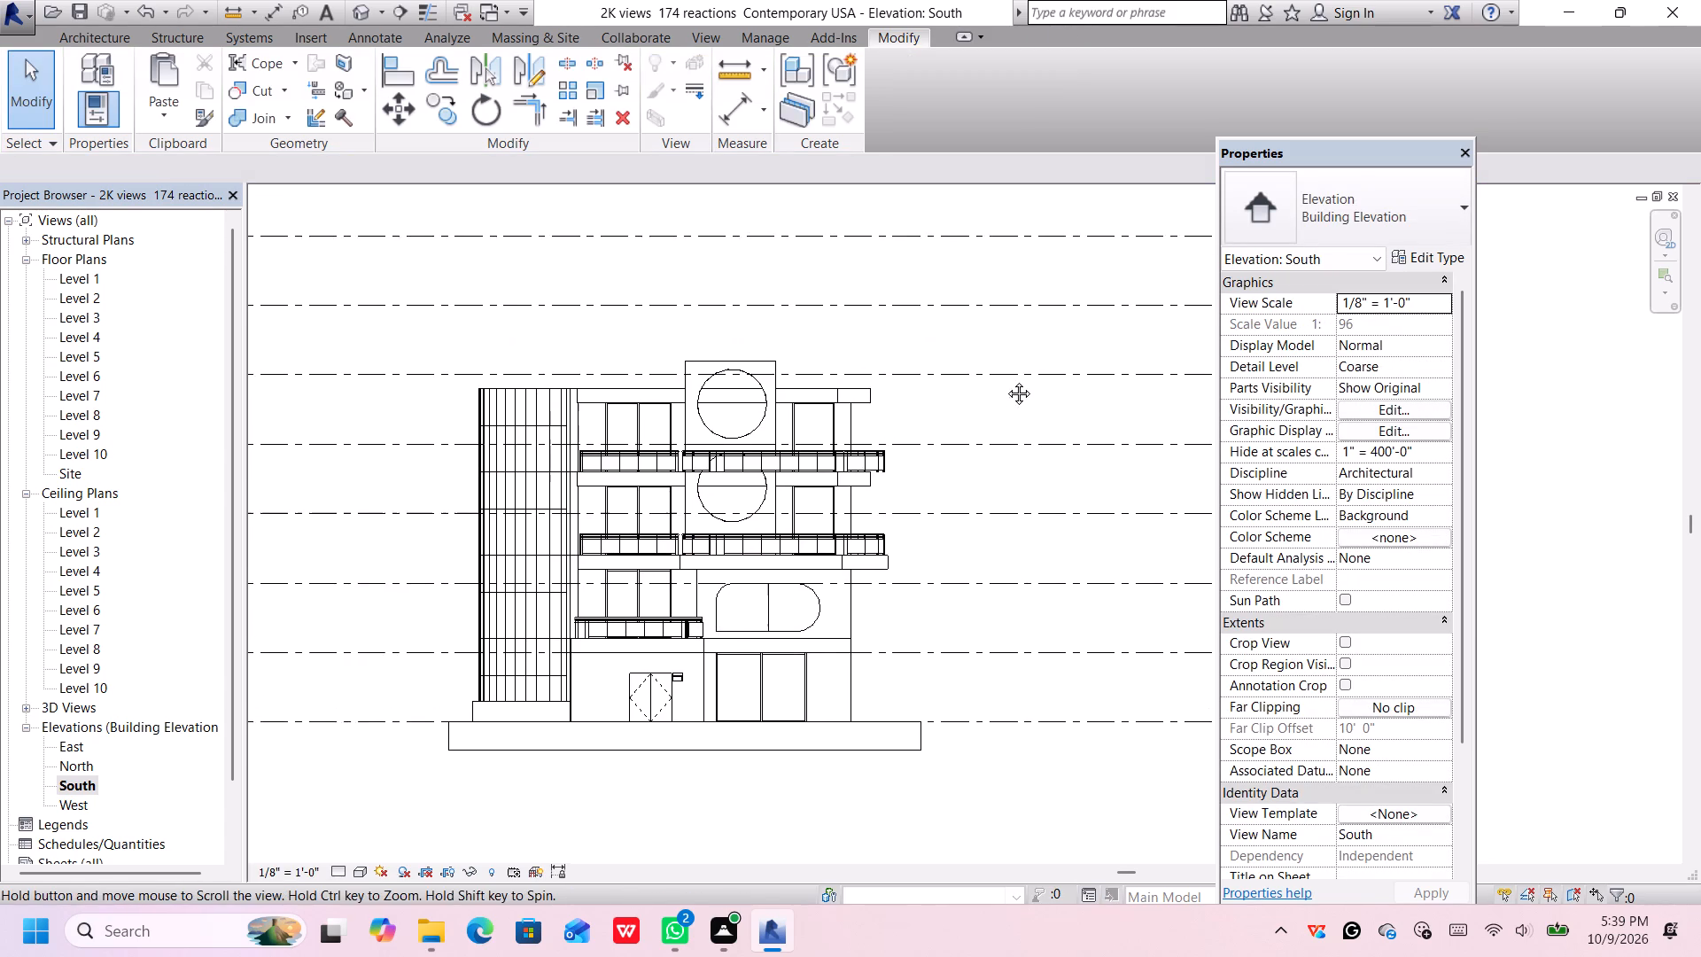
pyautogui.moveTo(1006, 380); pyautogui.dragTo(1008, 382, button='middle')
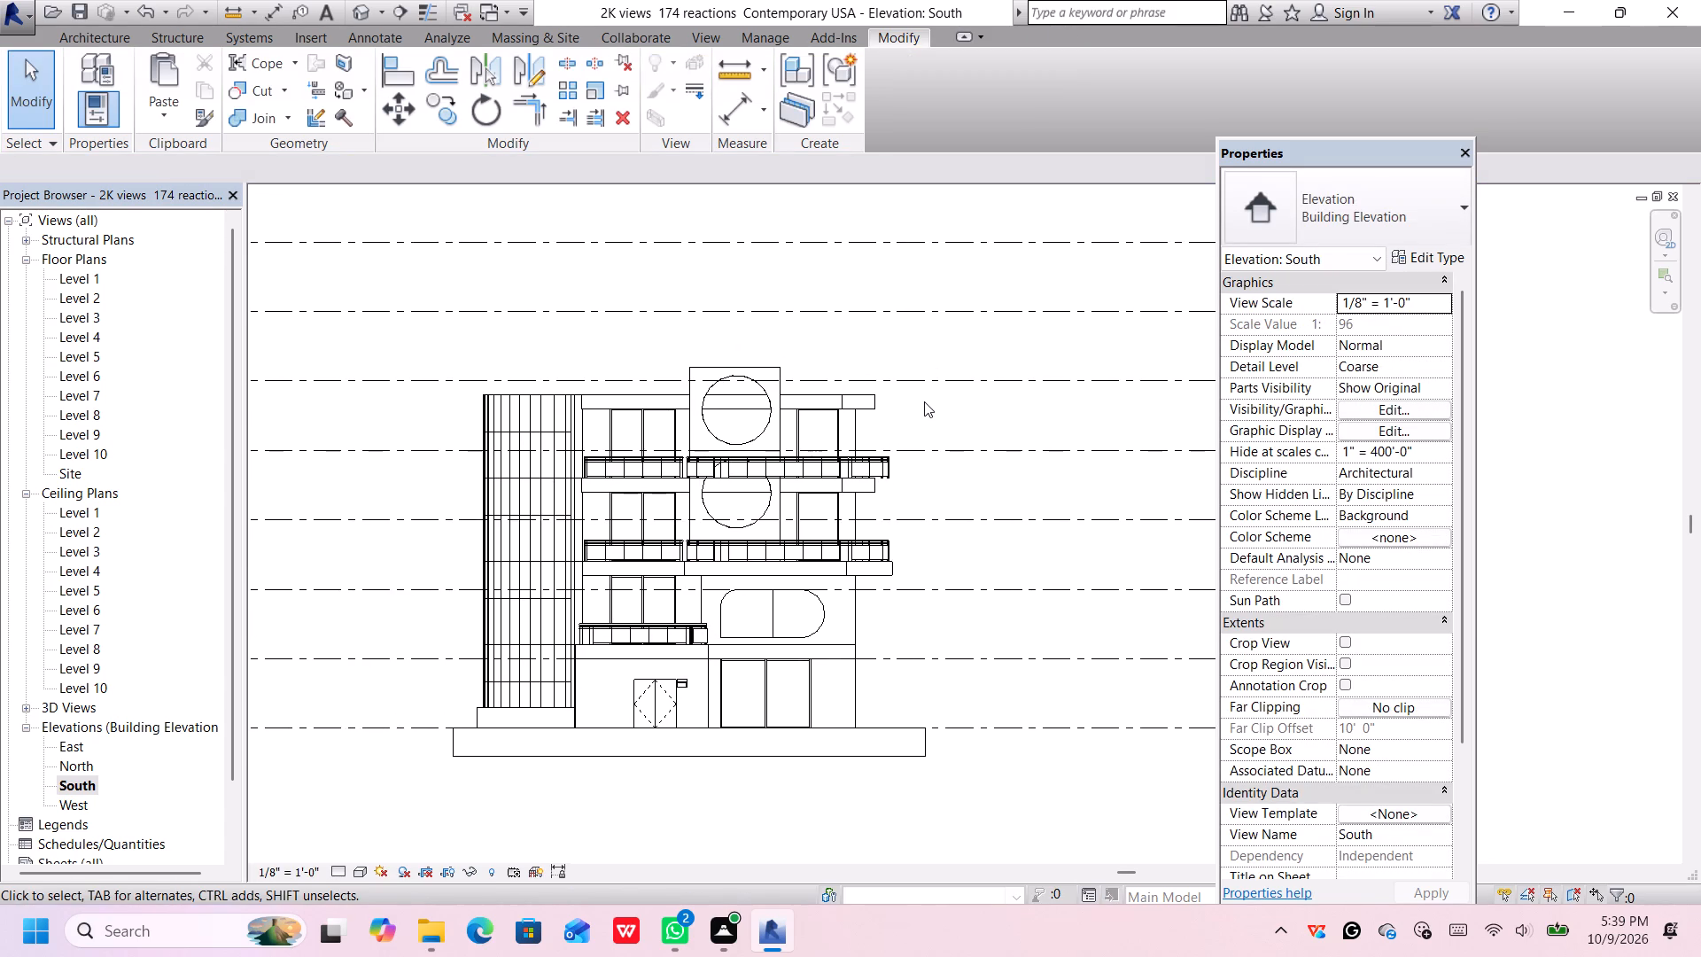
pyautogui.middleClick(924, 403)
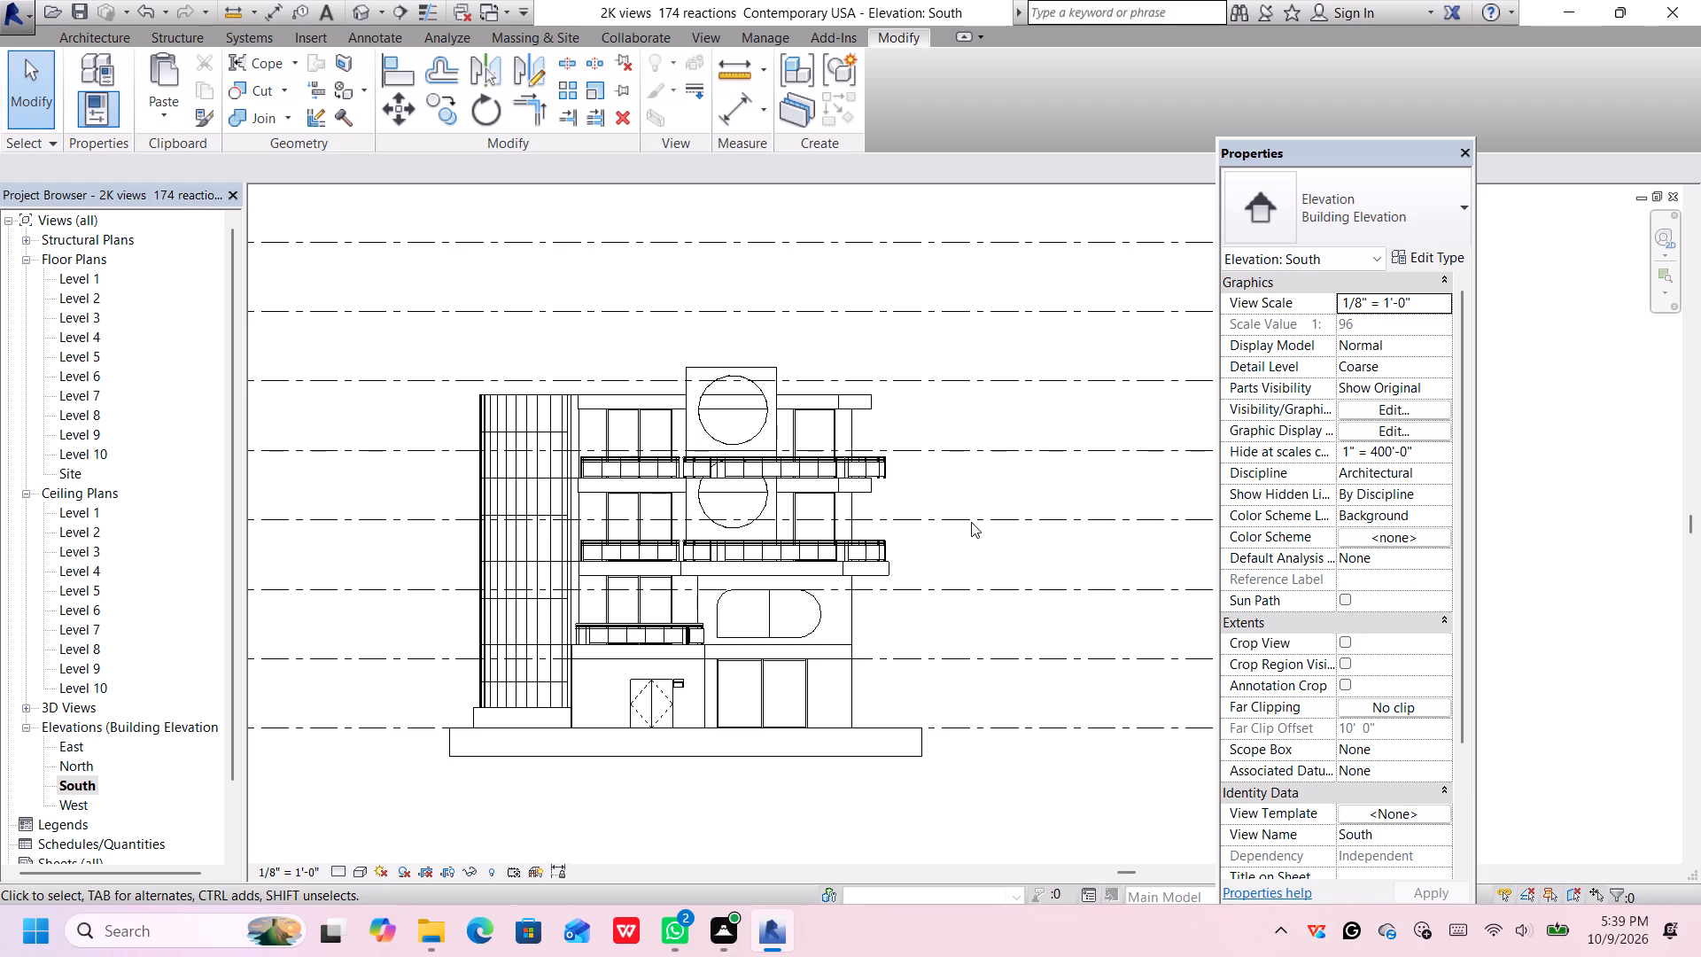
pyautogui.moveTo(980, 508); pyautogui.dragTo(980, 509, button='middle')
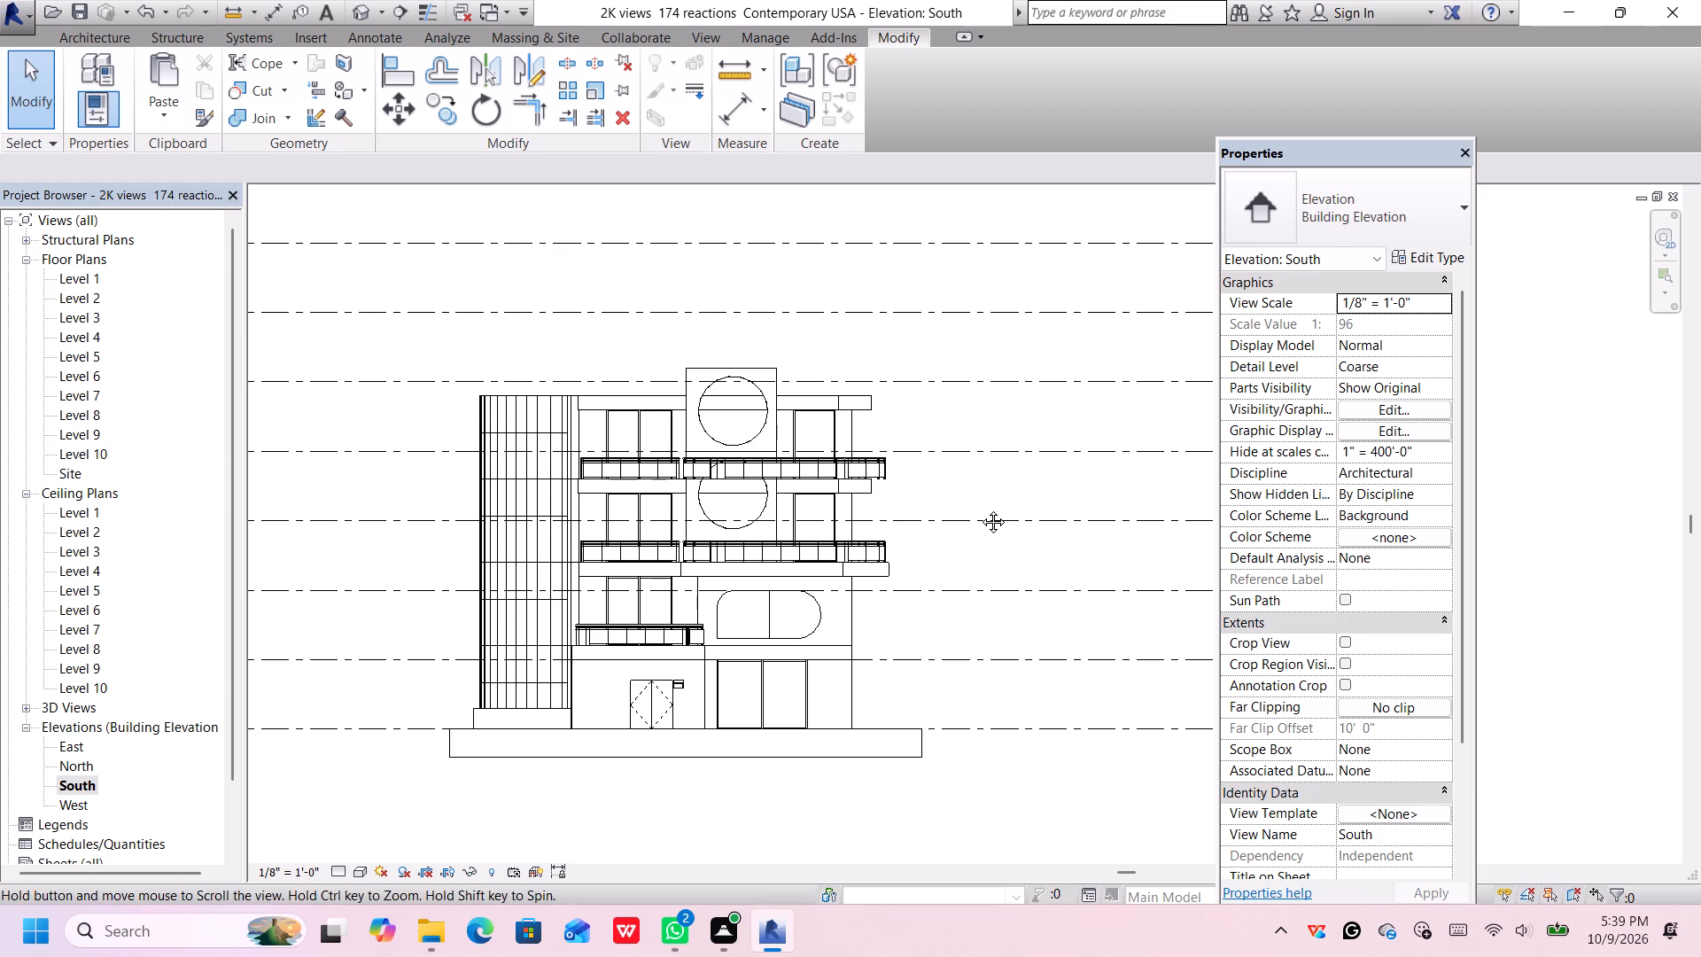
pyautogui.moveTo(980, 509); pyautogui.dragTo(996, 511, button='middle')
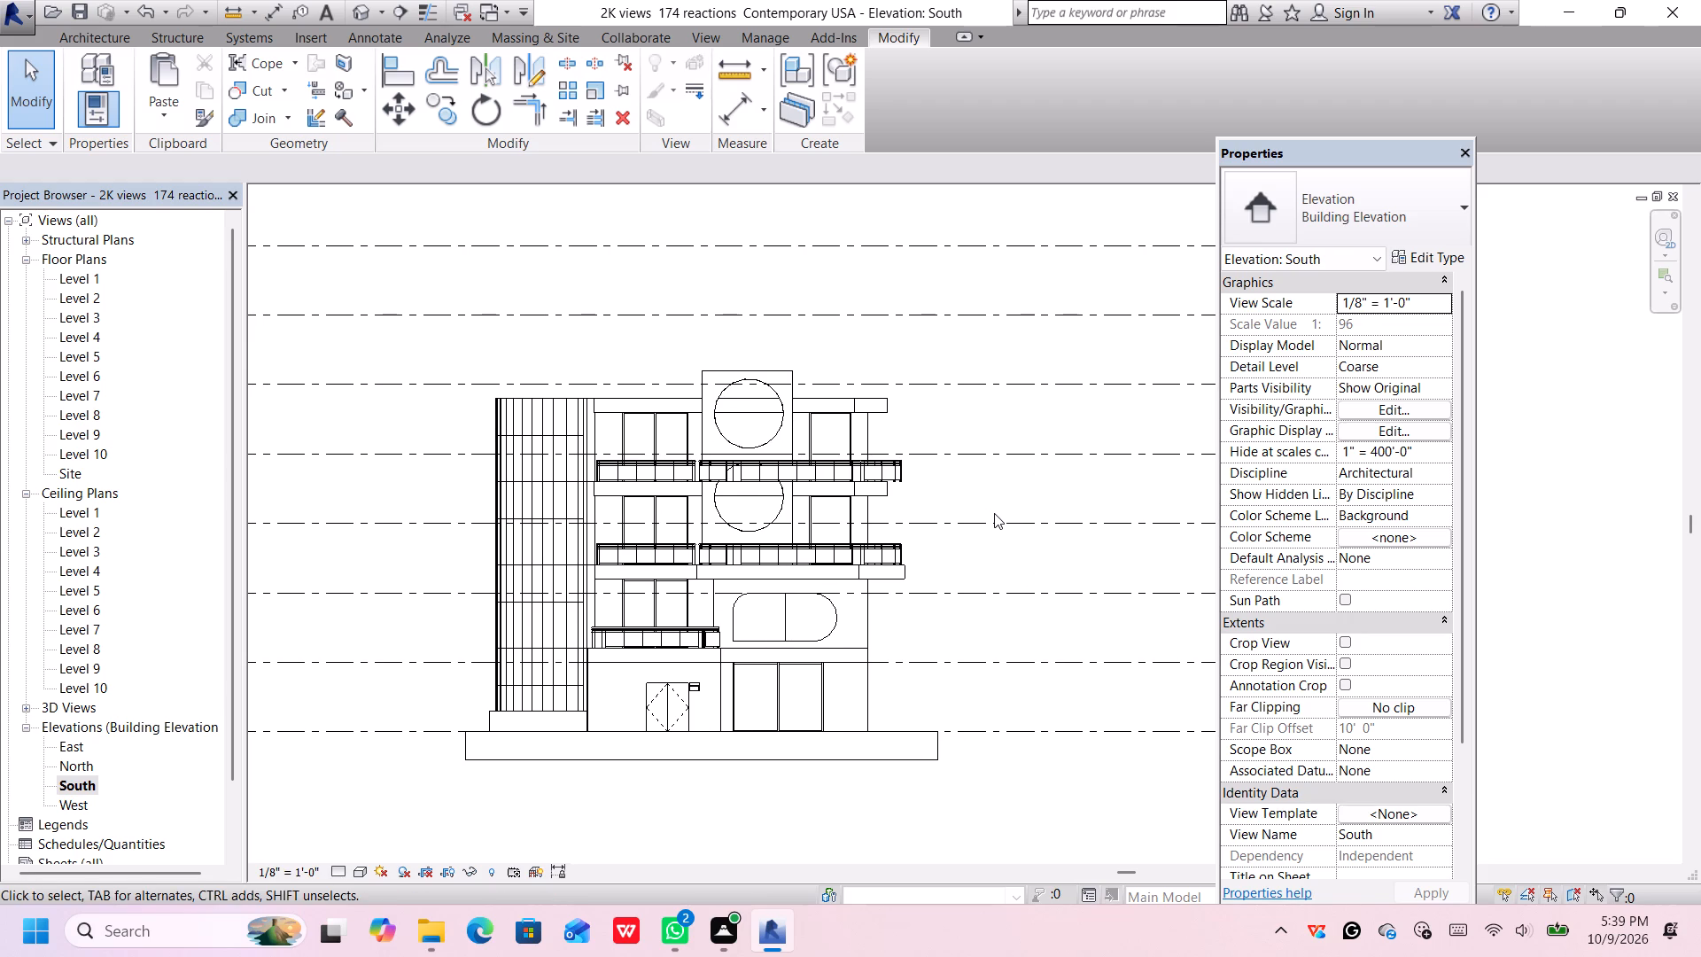
pyautogui.moveTo(980, 481); pyautogui.dragTo(980, 484, button='middle')
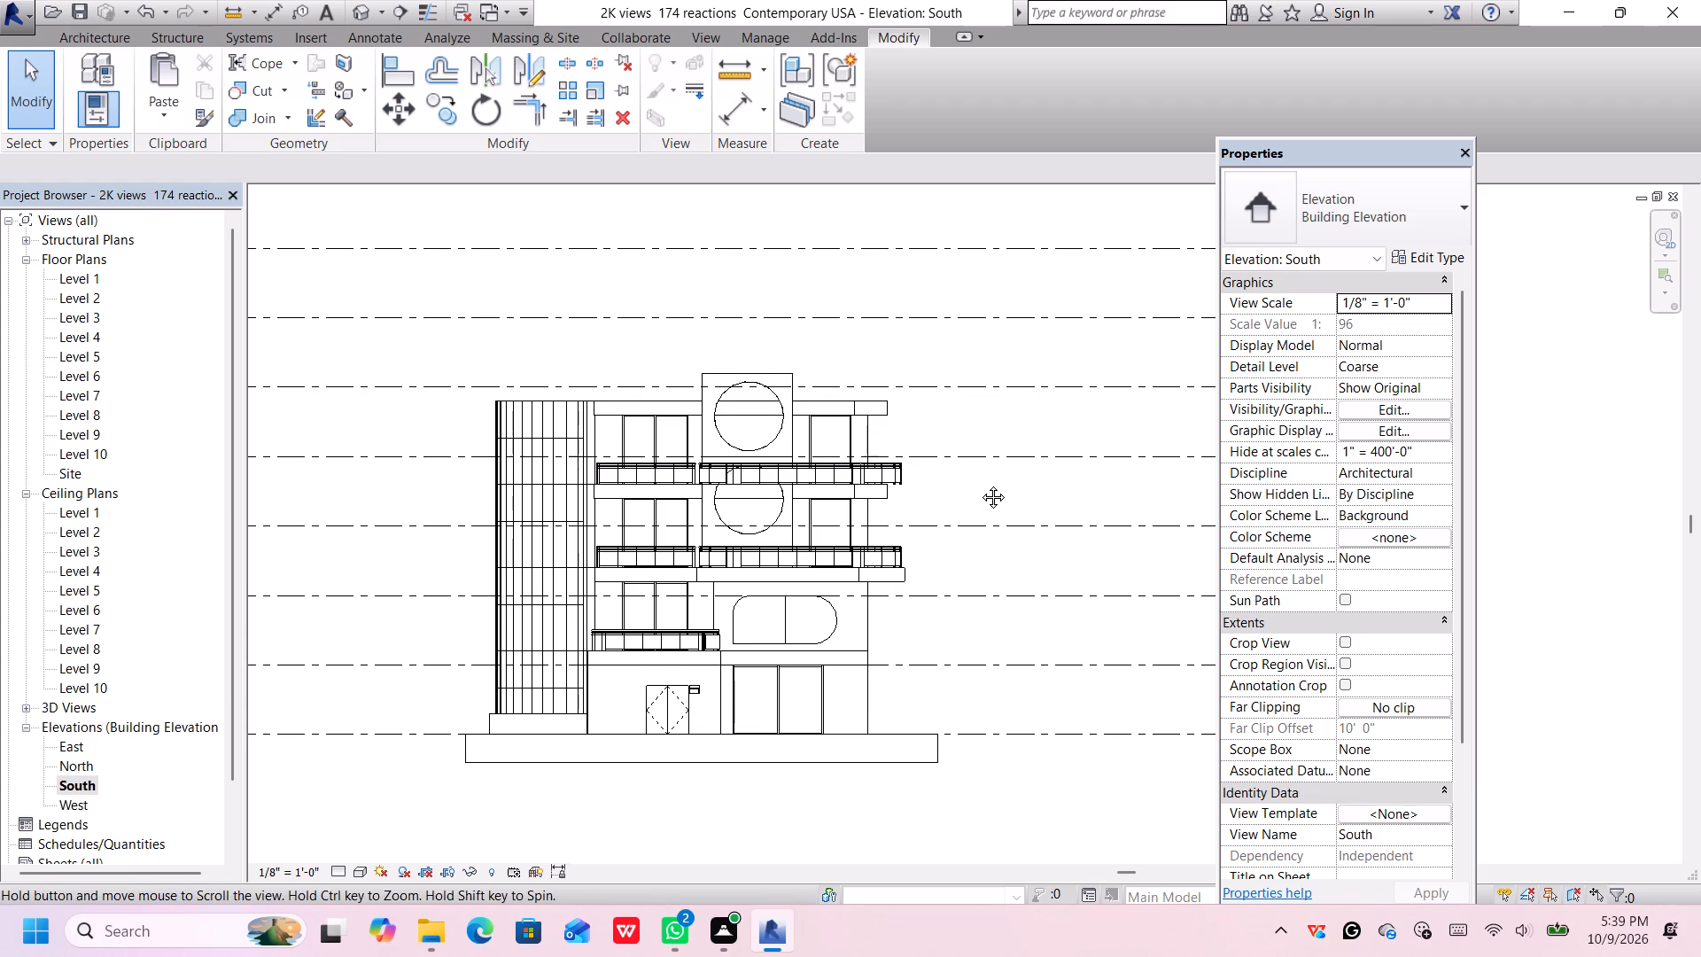
pyautogui.moveTo(980, 484); pyautogui.dragTo(993, 560, button='middle')
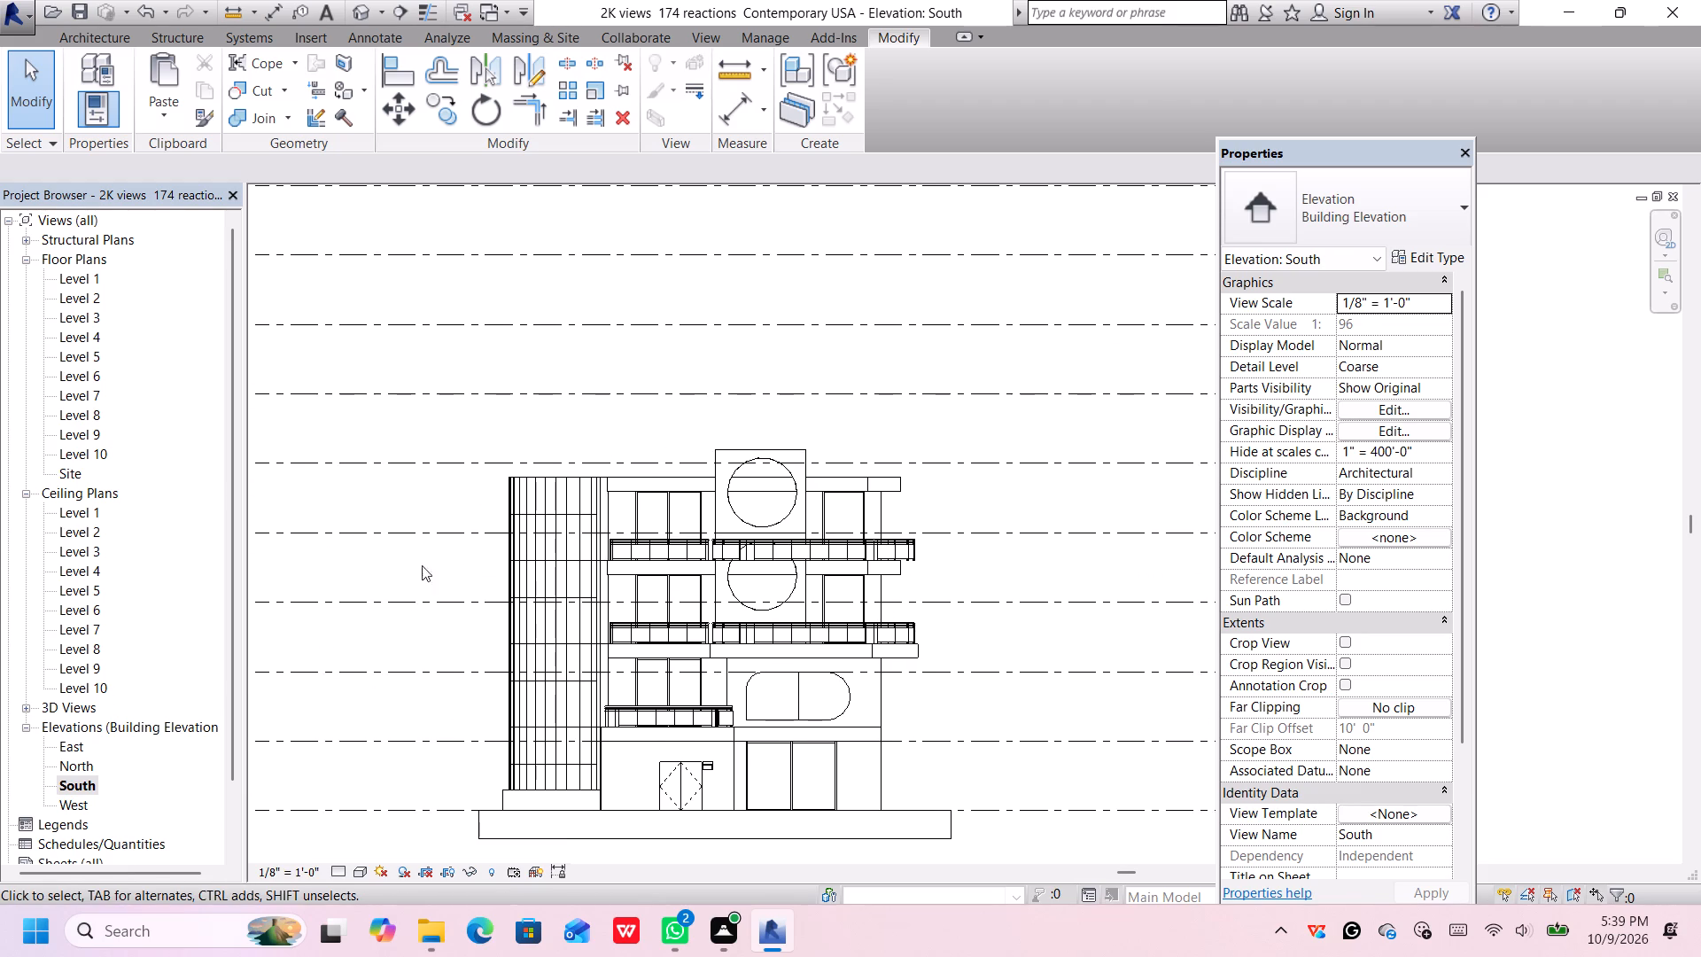
pyautogui.scroll(4, 57, 370)
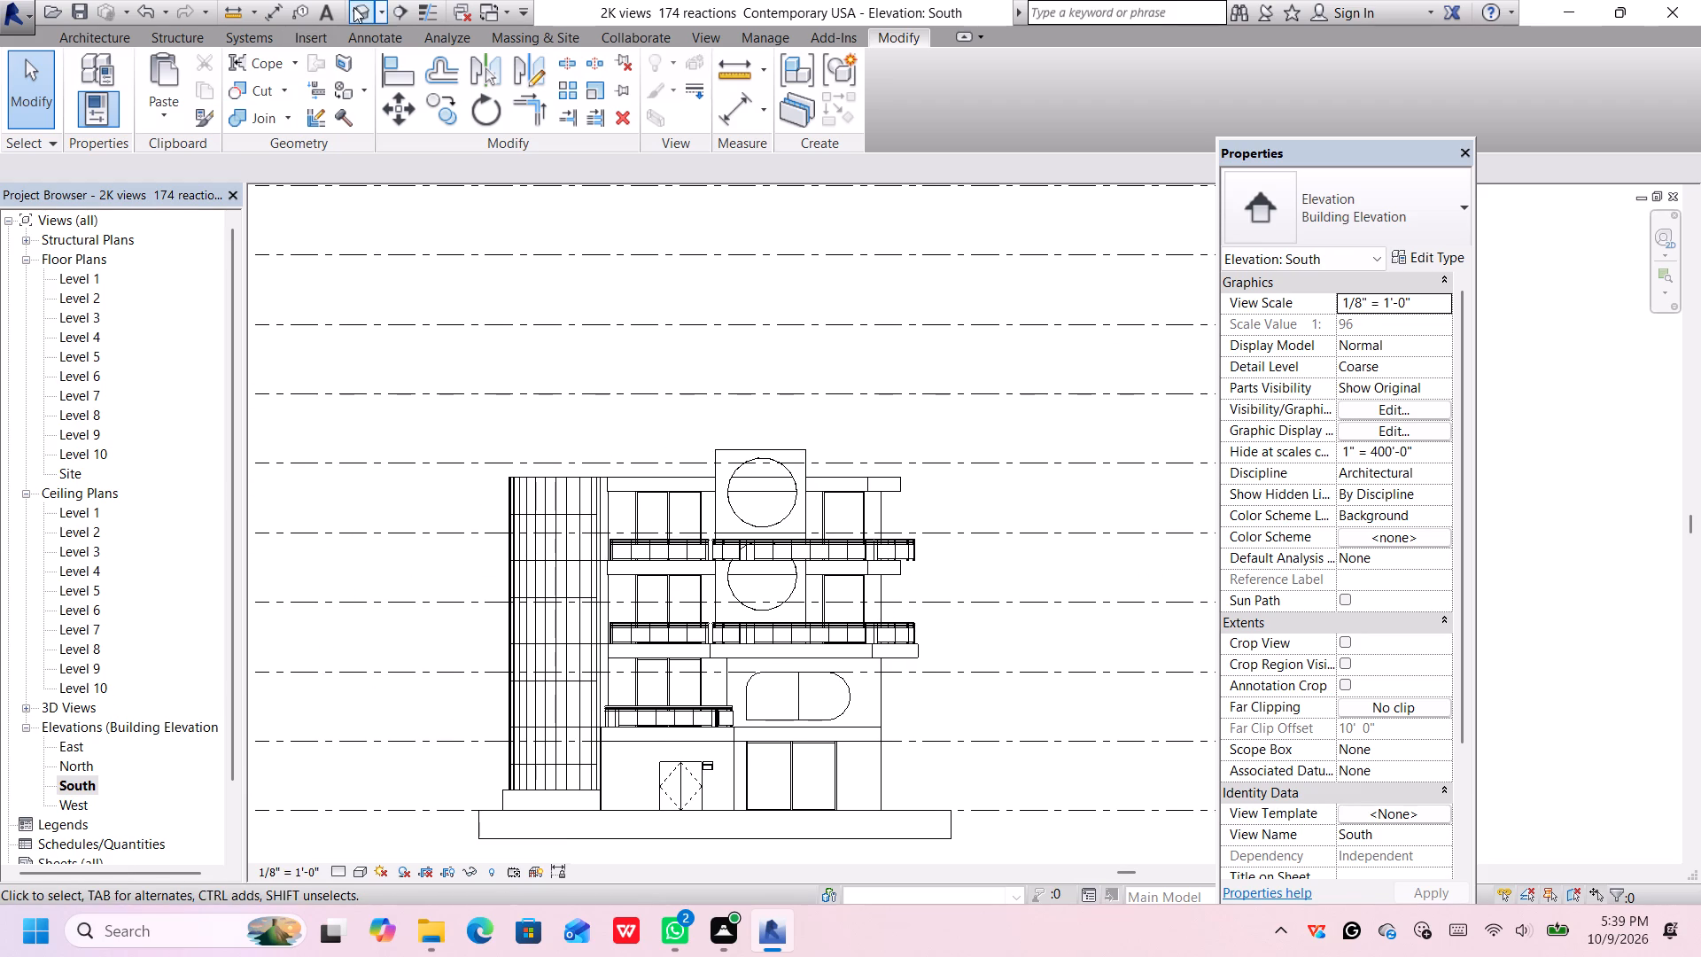
# Ungroup the added top storey's model group in the 3D view and clear the selection.
pyautogui.click(356, 10)
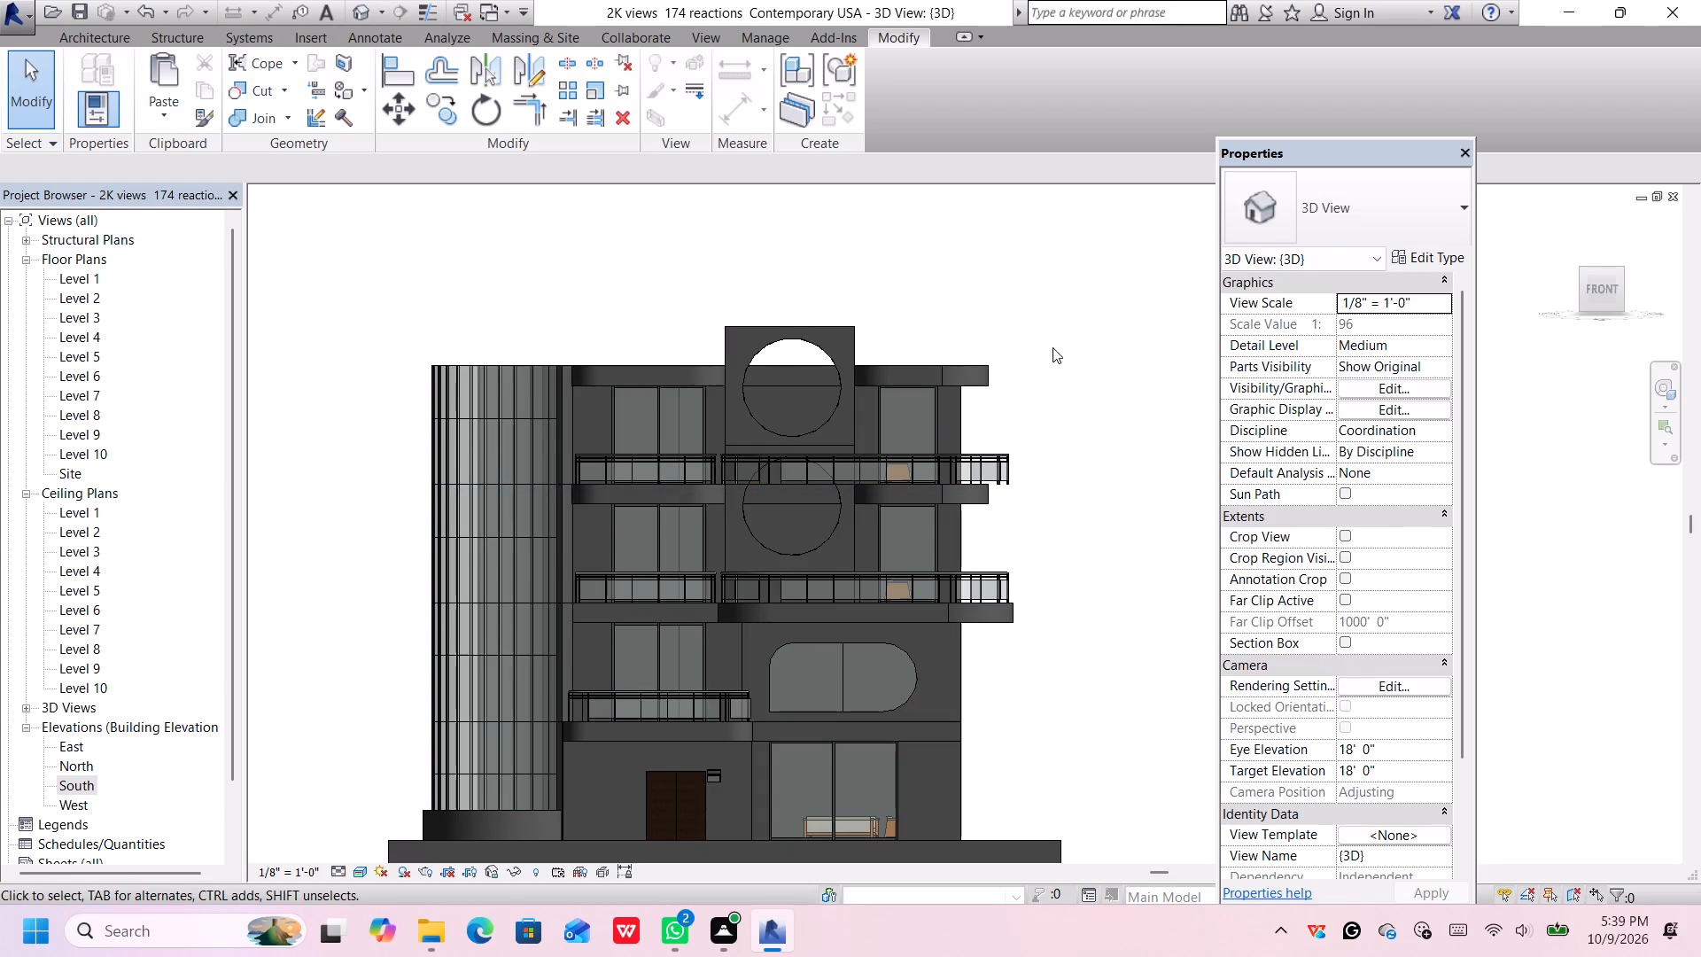
pyautogui.click(968, 384)
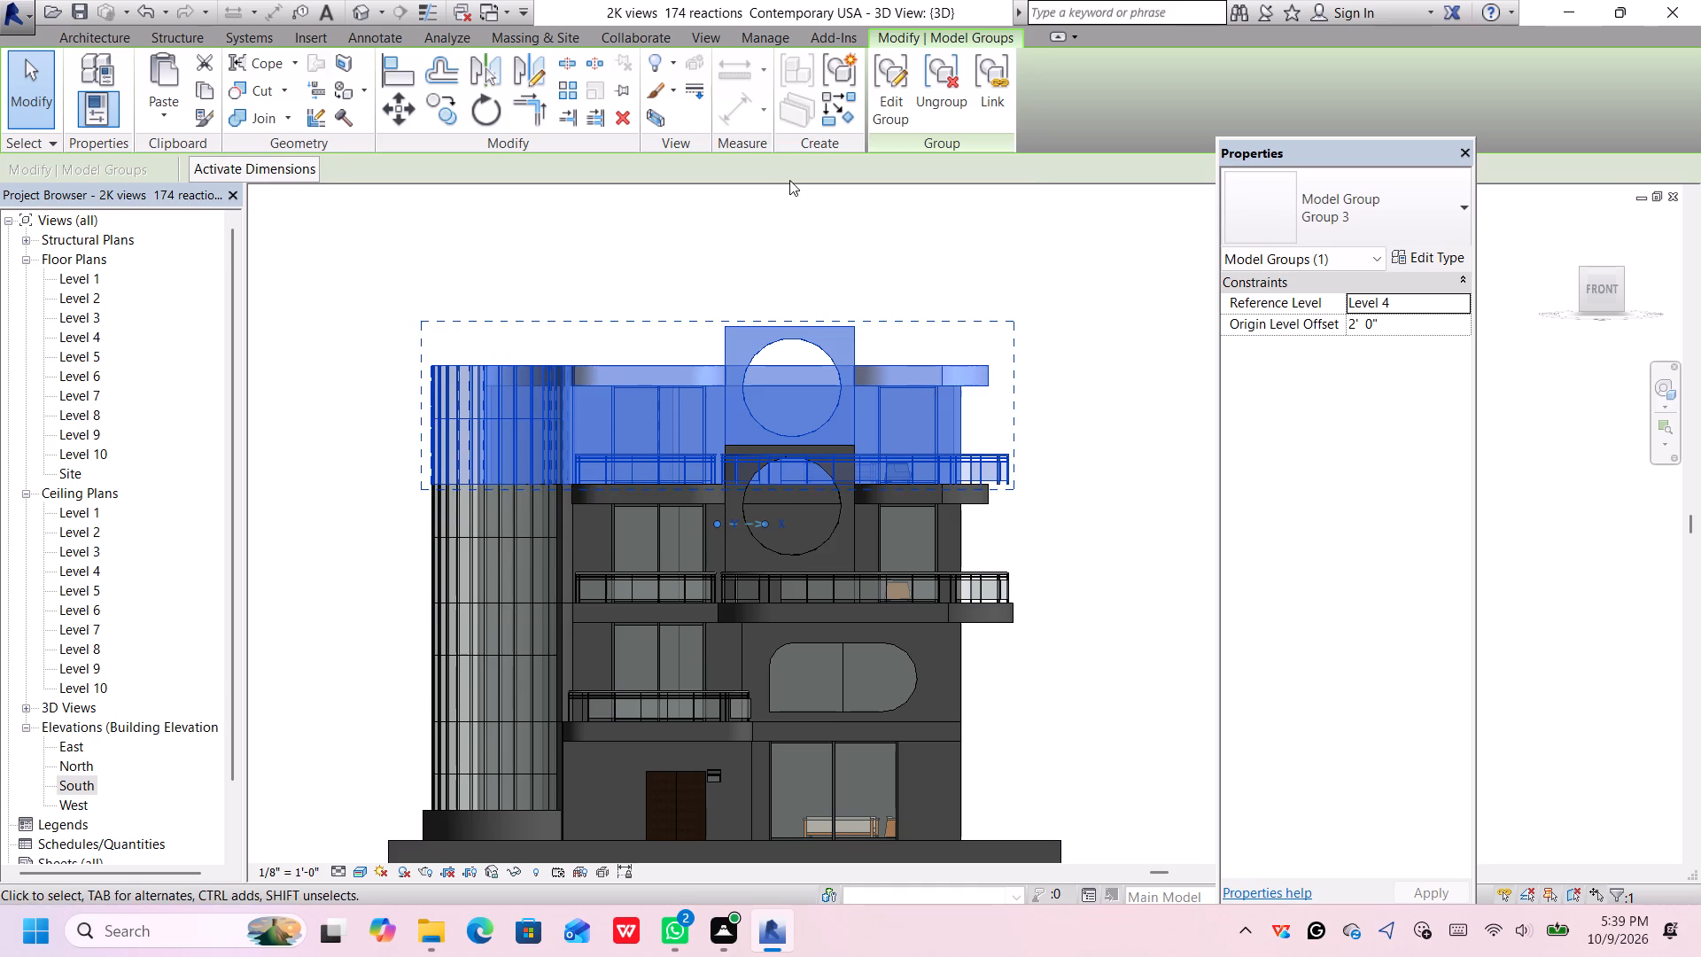
pyautogui.click(989, 126)
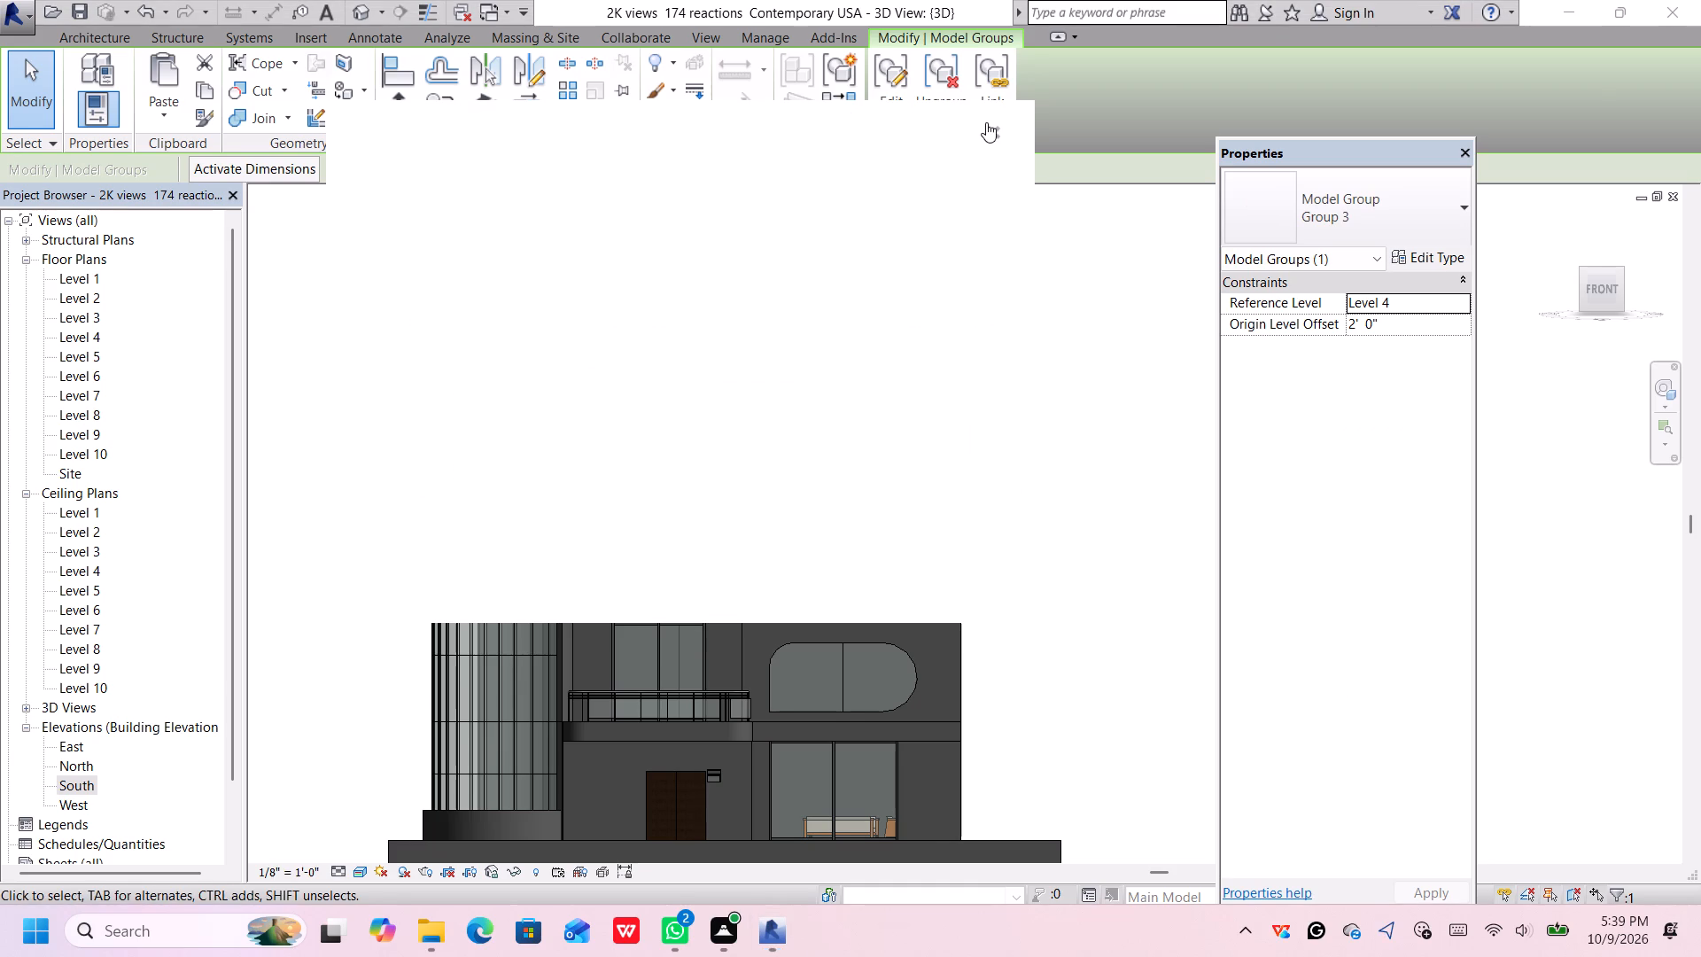
pyautogui.click(935, 85)
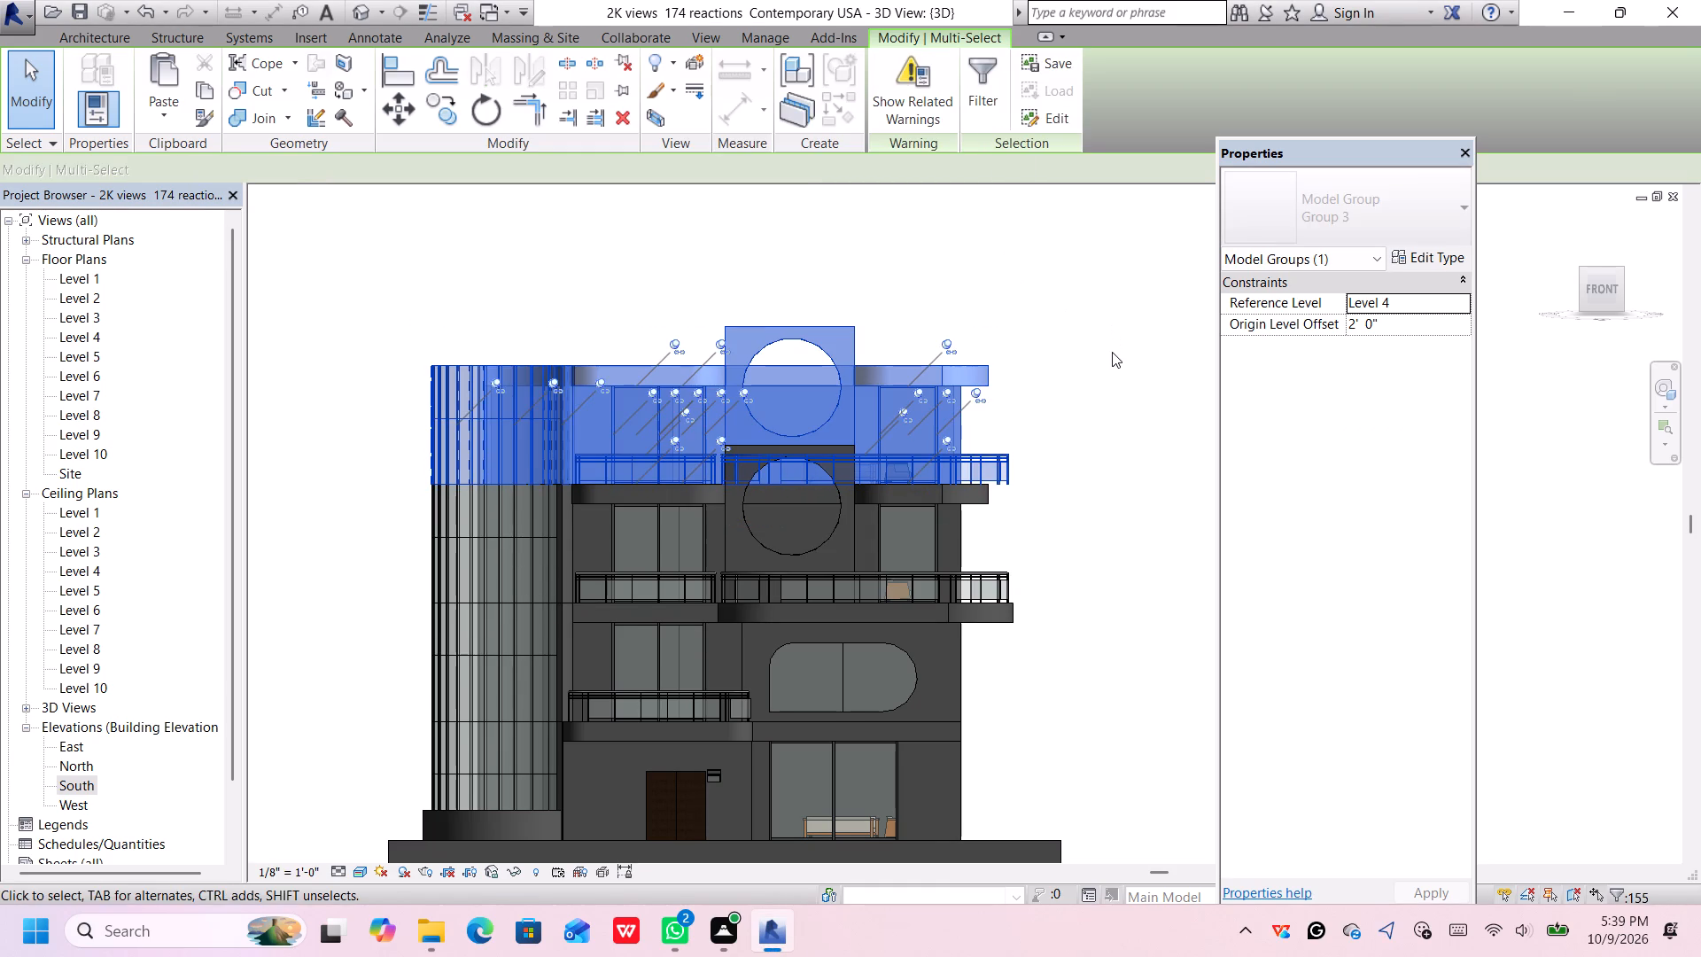
pyautogui.press('Escape')
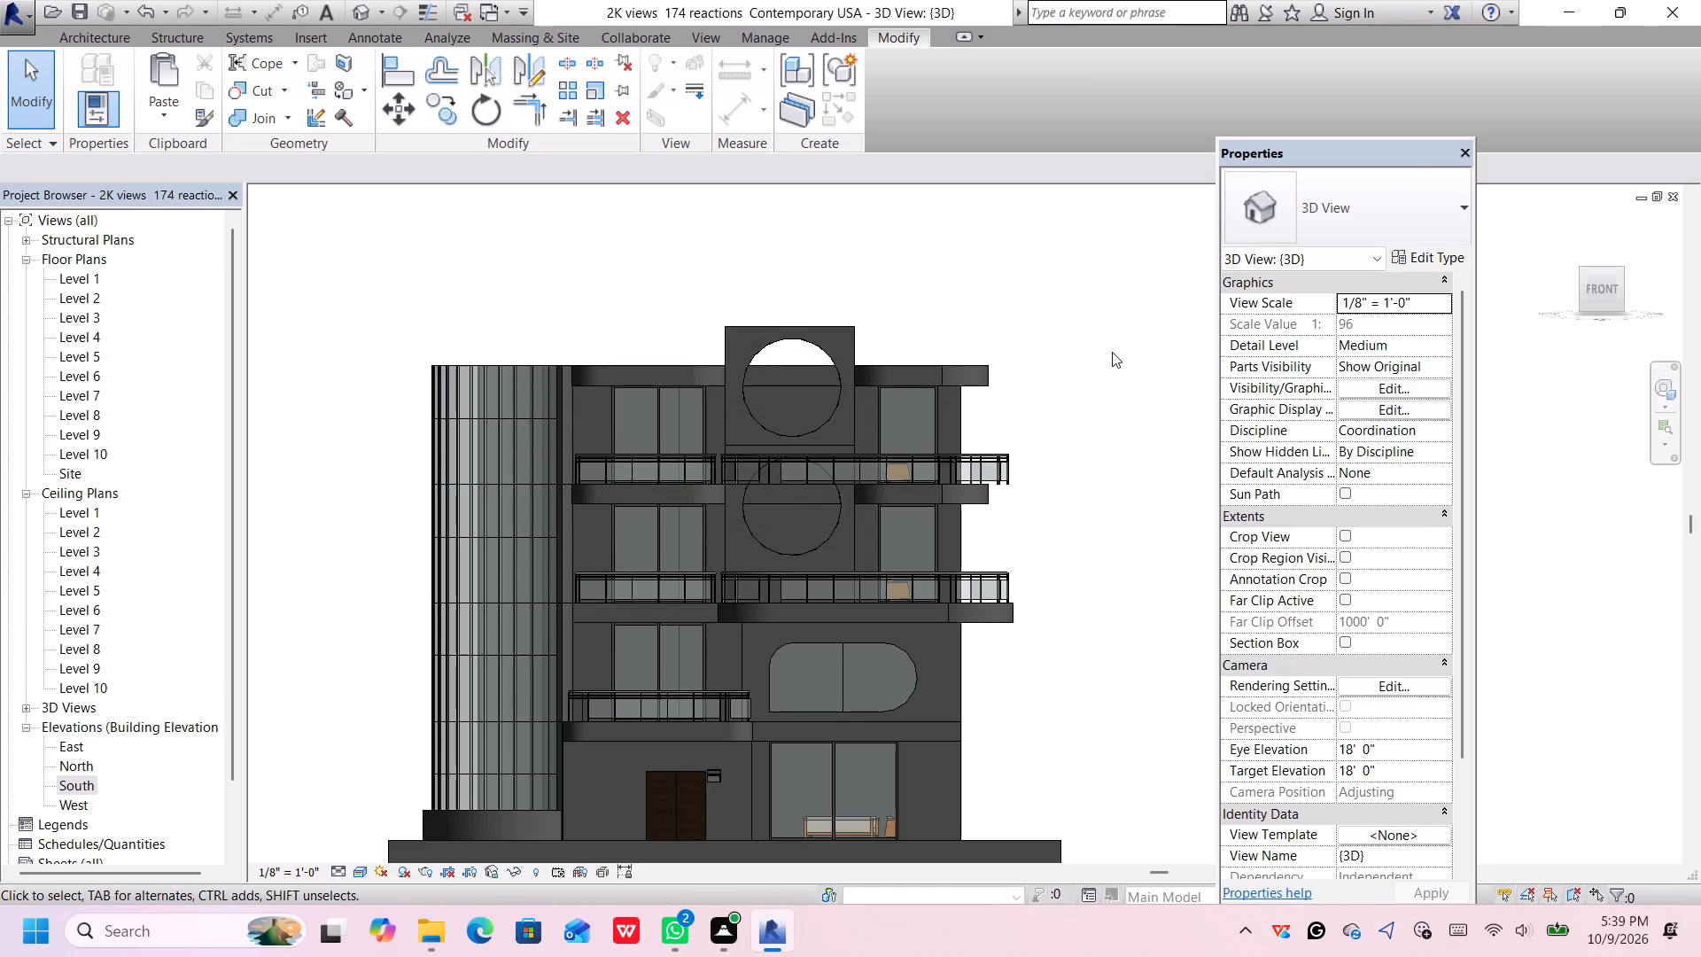
# Delete the front wall with the circular opening from the added top storey.
pyautogui.keyDown('shift'); pyautogui.moveTo(1112, 352); pyautogui.dragTo(1134, 547, button='middle'); pyautogui.keyUp('shift')
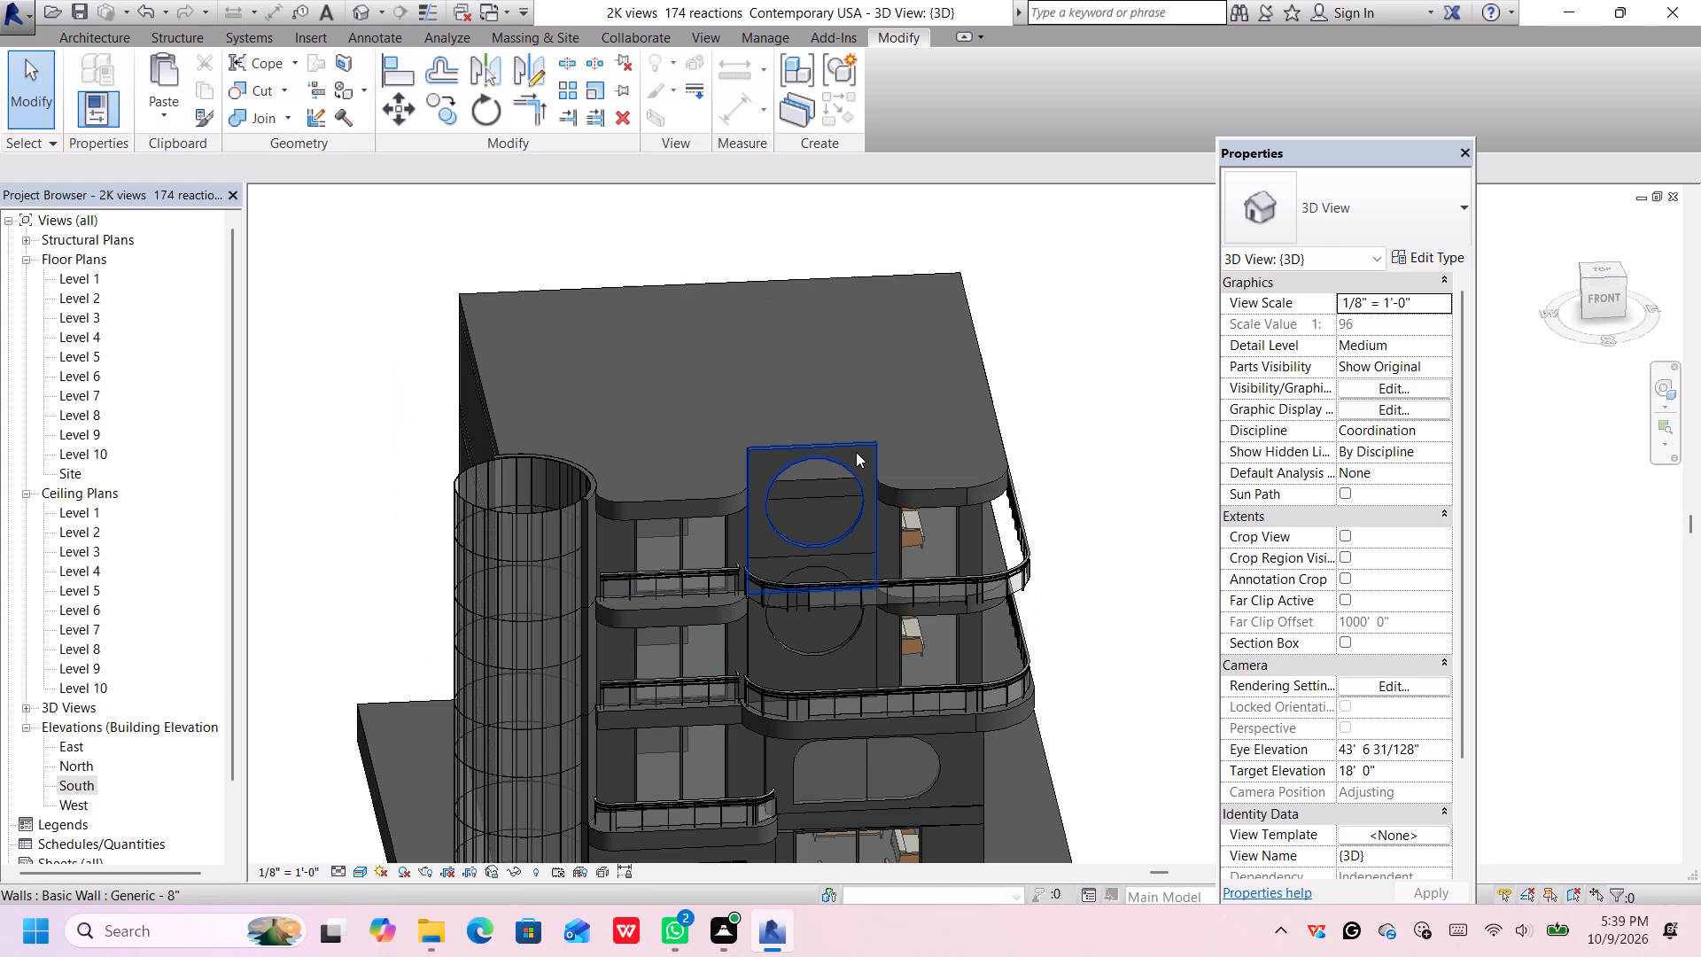
pyautogui.click(856, 452)
pyautogui.press('Delete')
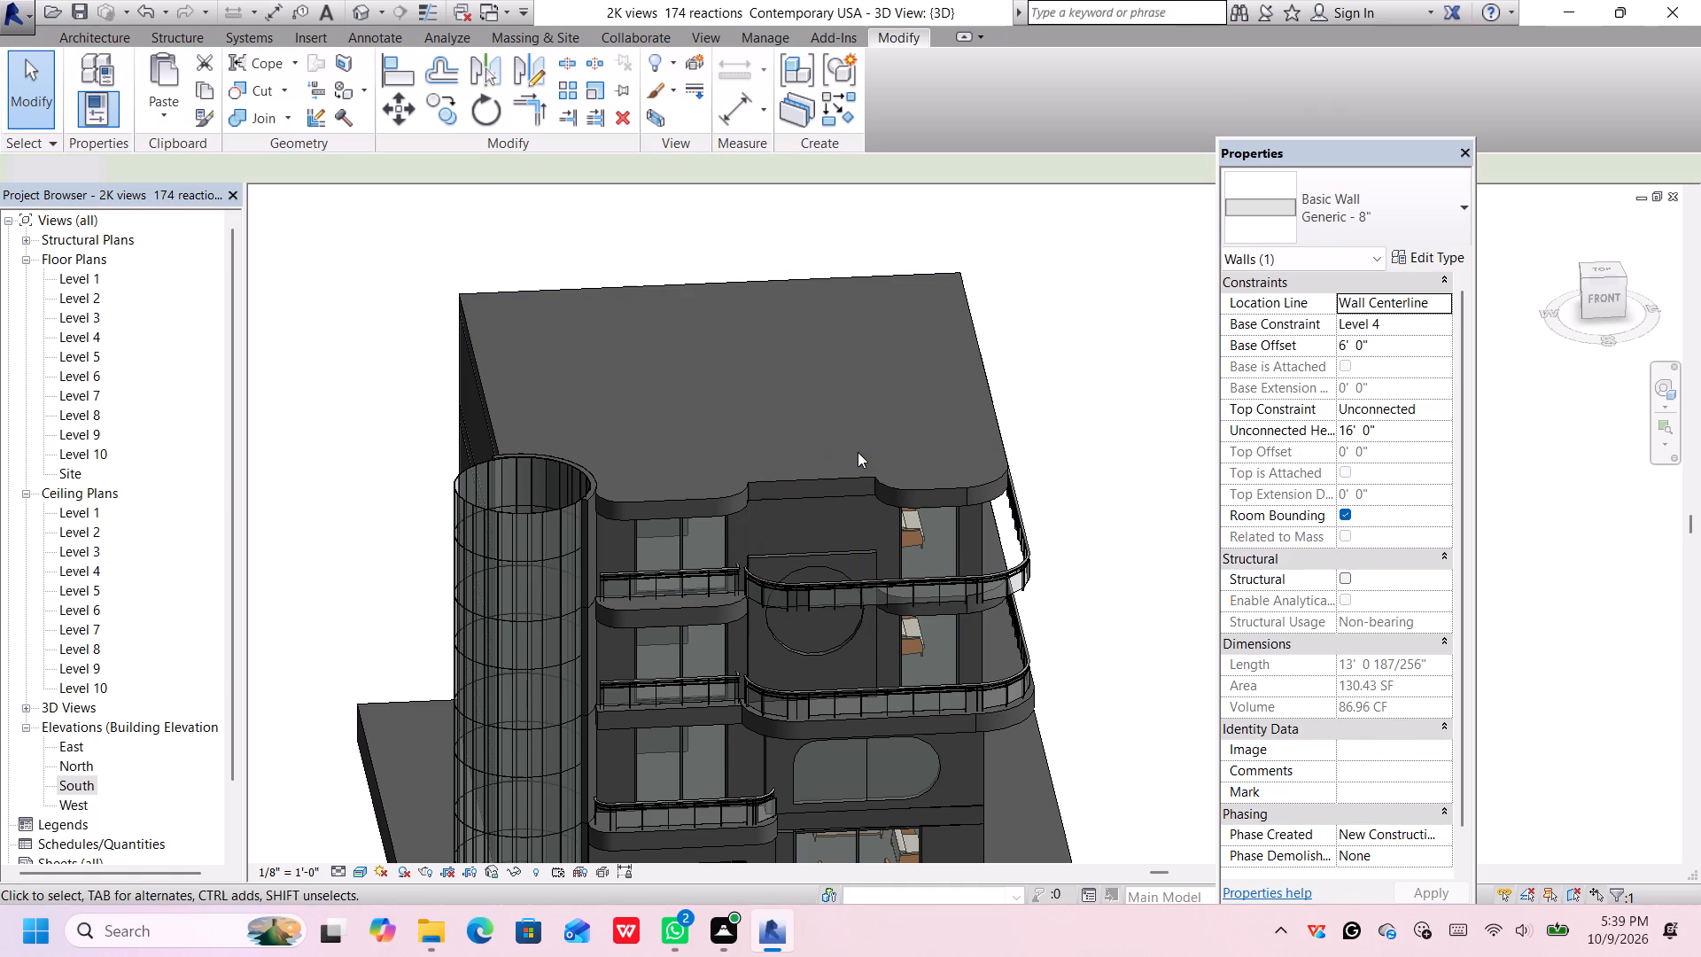
# Delete the long wrap-around glass panel railing from the top storey's balcony.
pyautogui.scroll(1, 811, 639)
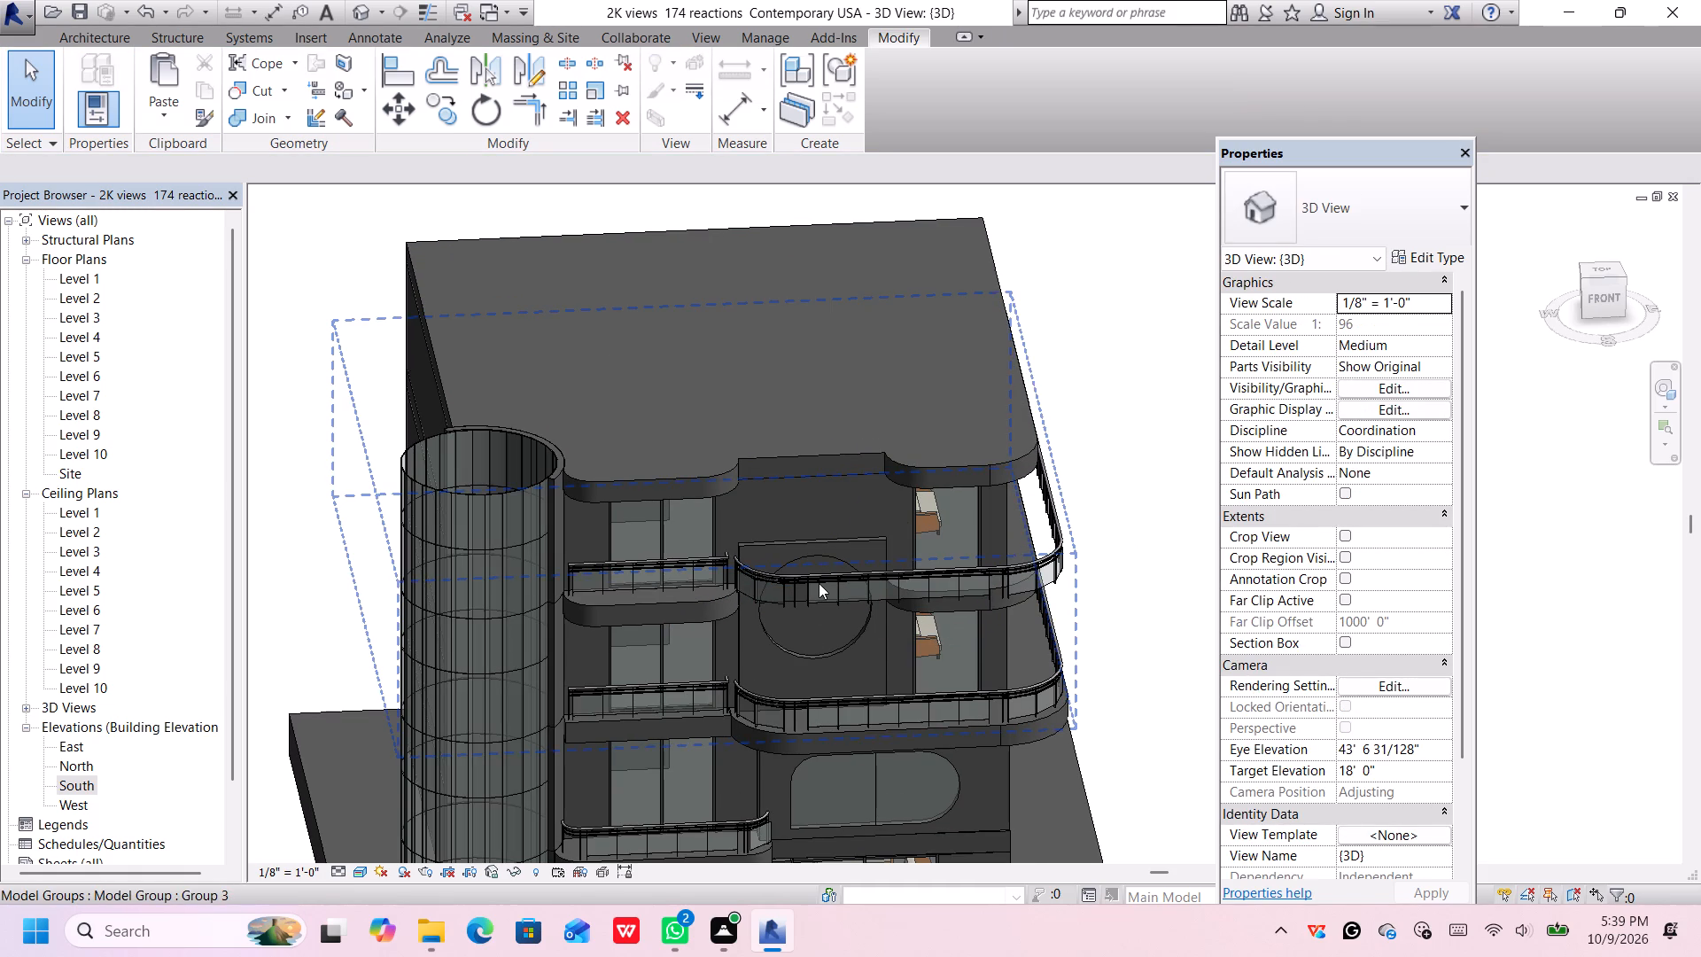
pyautogui.scroll(2, 1004, 567)
pyautogui.scroll(-3, 1004, 570)
pyautogui.scroll(2, 1004, 570)
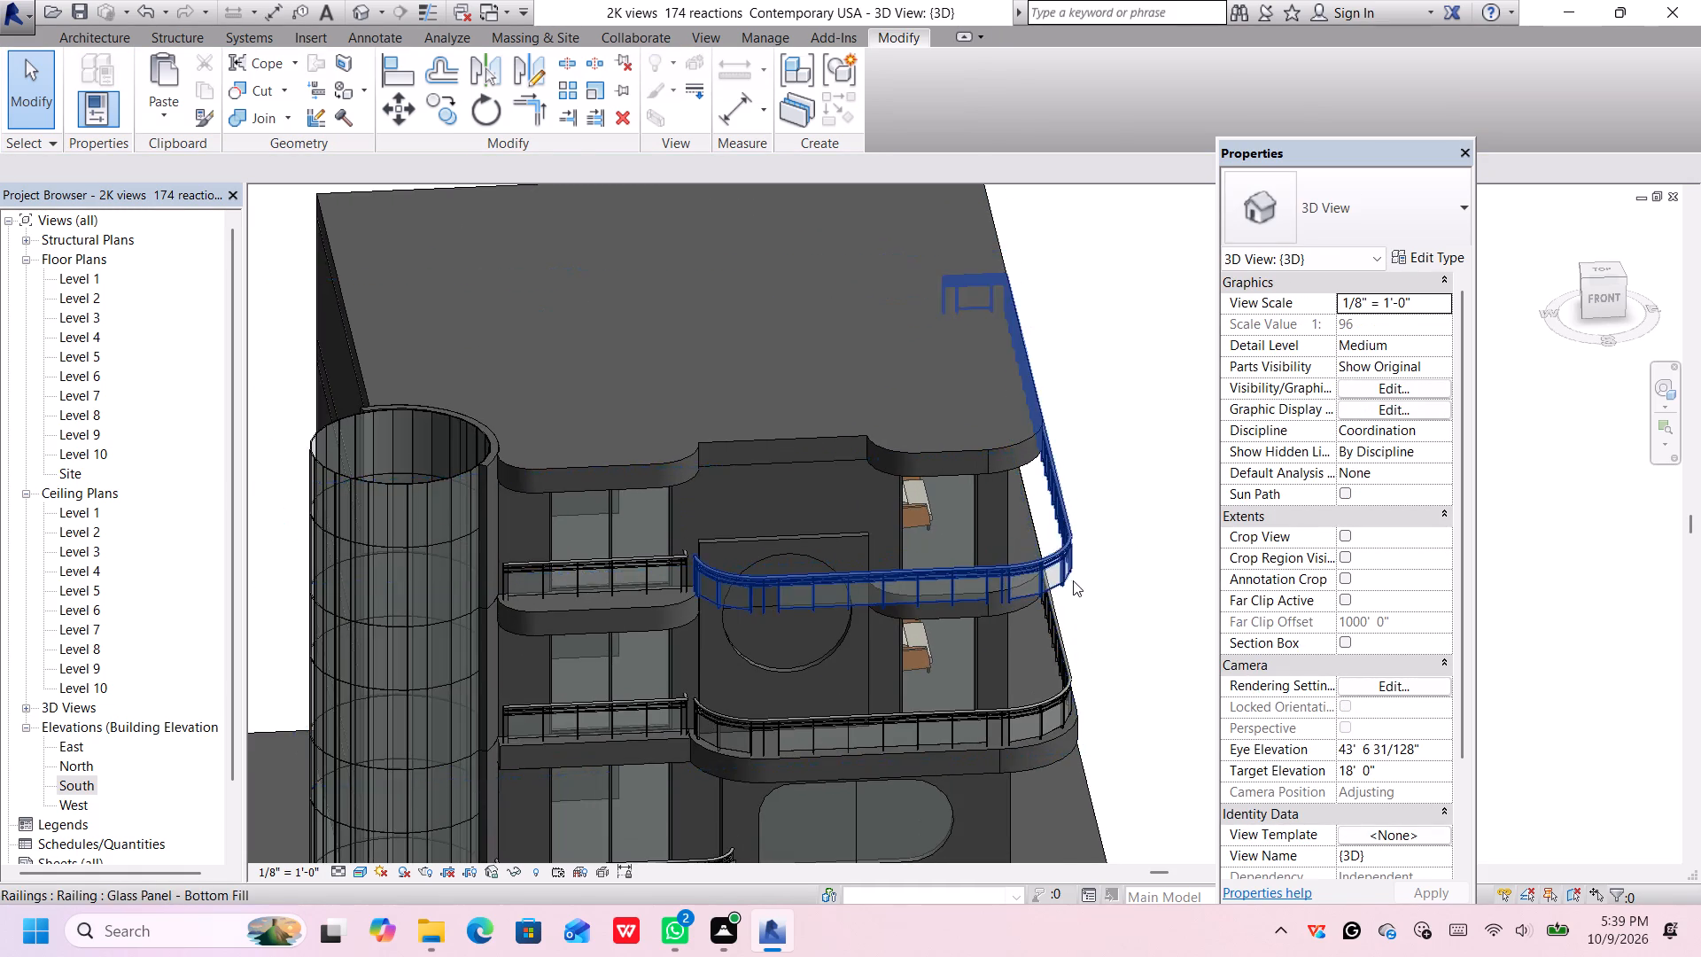
pyautogui.scroll(-1, 1073, 580)
pyautogui.scroll(4, 1073, 580)
pyautogui.click(1054, 577)
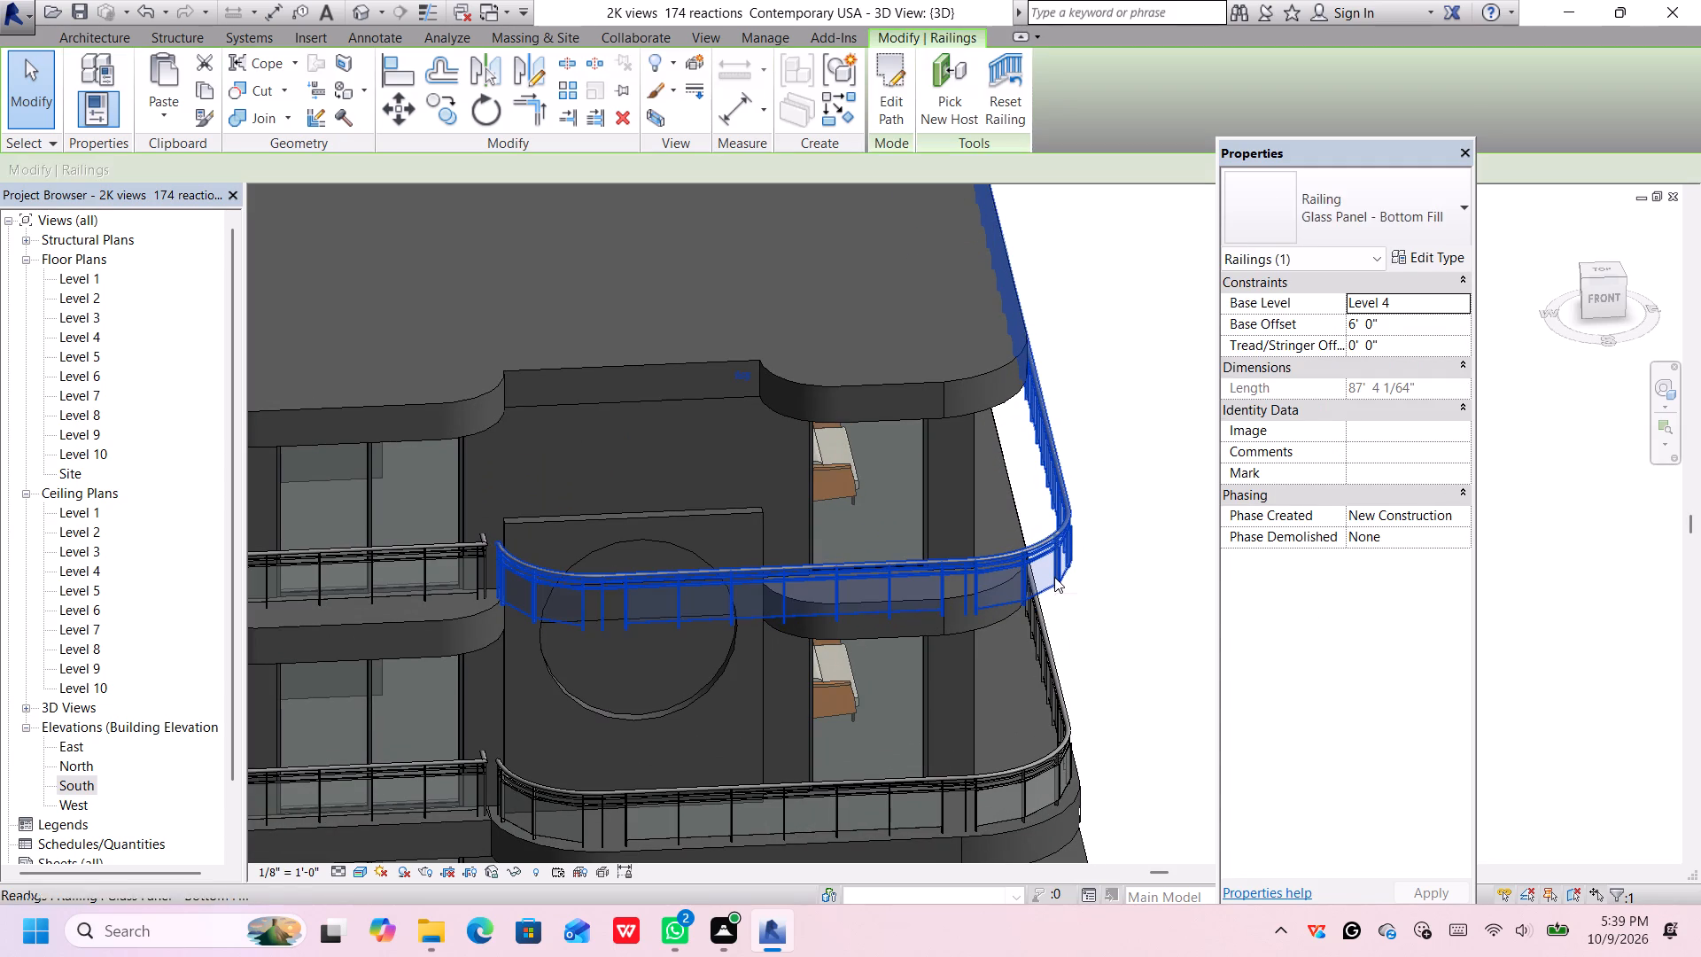
pyautogui.press('Delete')
# Delete the short glass panel railing beside the curtain-wall cylinder on the top storey.
pyautogui.scroll(-5, 780, 573)
pyautogui.scroll(1, 776, 577)
pyautogui.moveTo(545, 585); pyautogui.dragTo(607, 634, button='middle')
pyautogui.scroll(1, 606, 634)
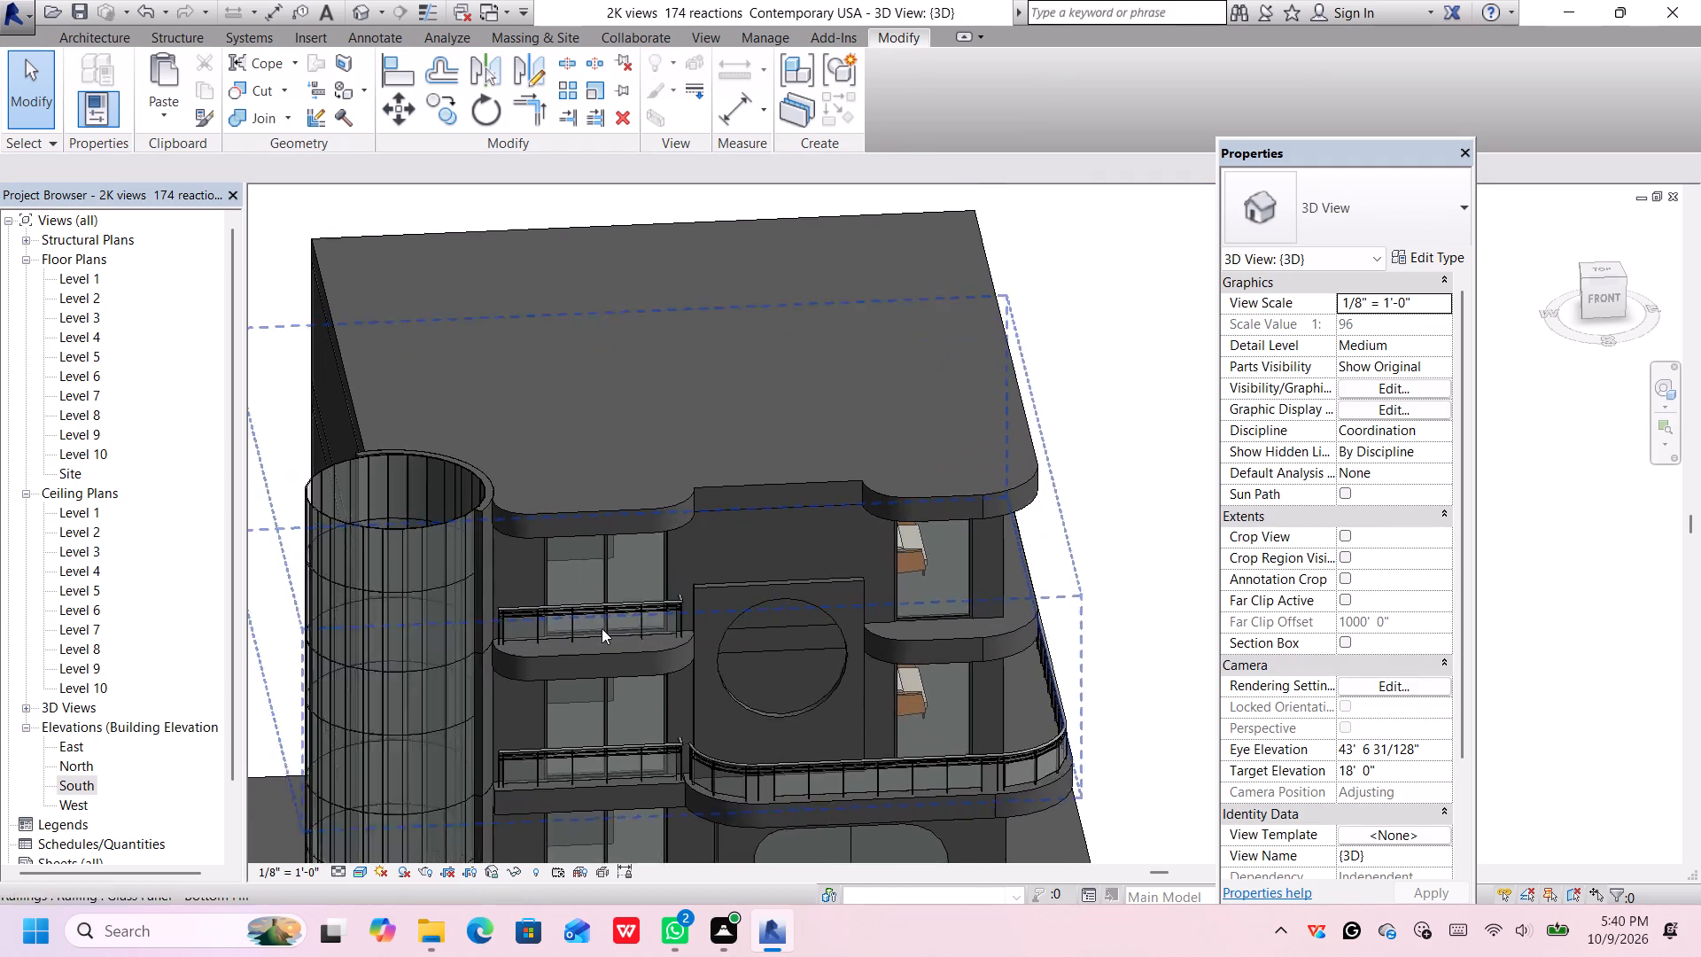
pyautogui.scroll(4, 602, 628)
pyautogui.click(589, 608)
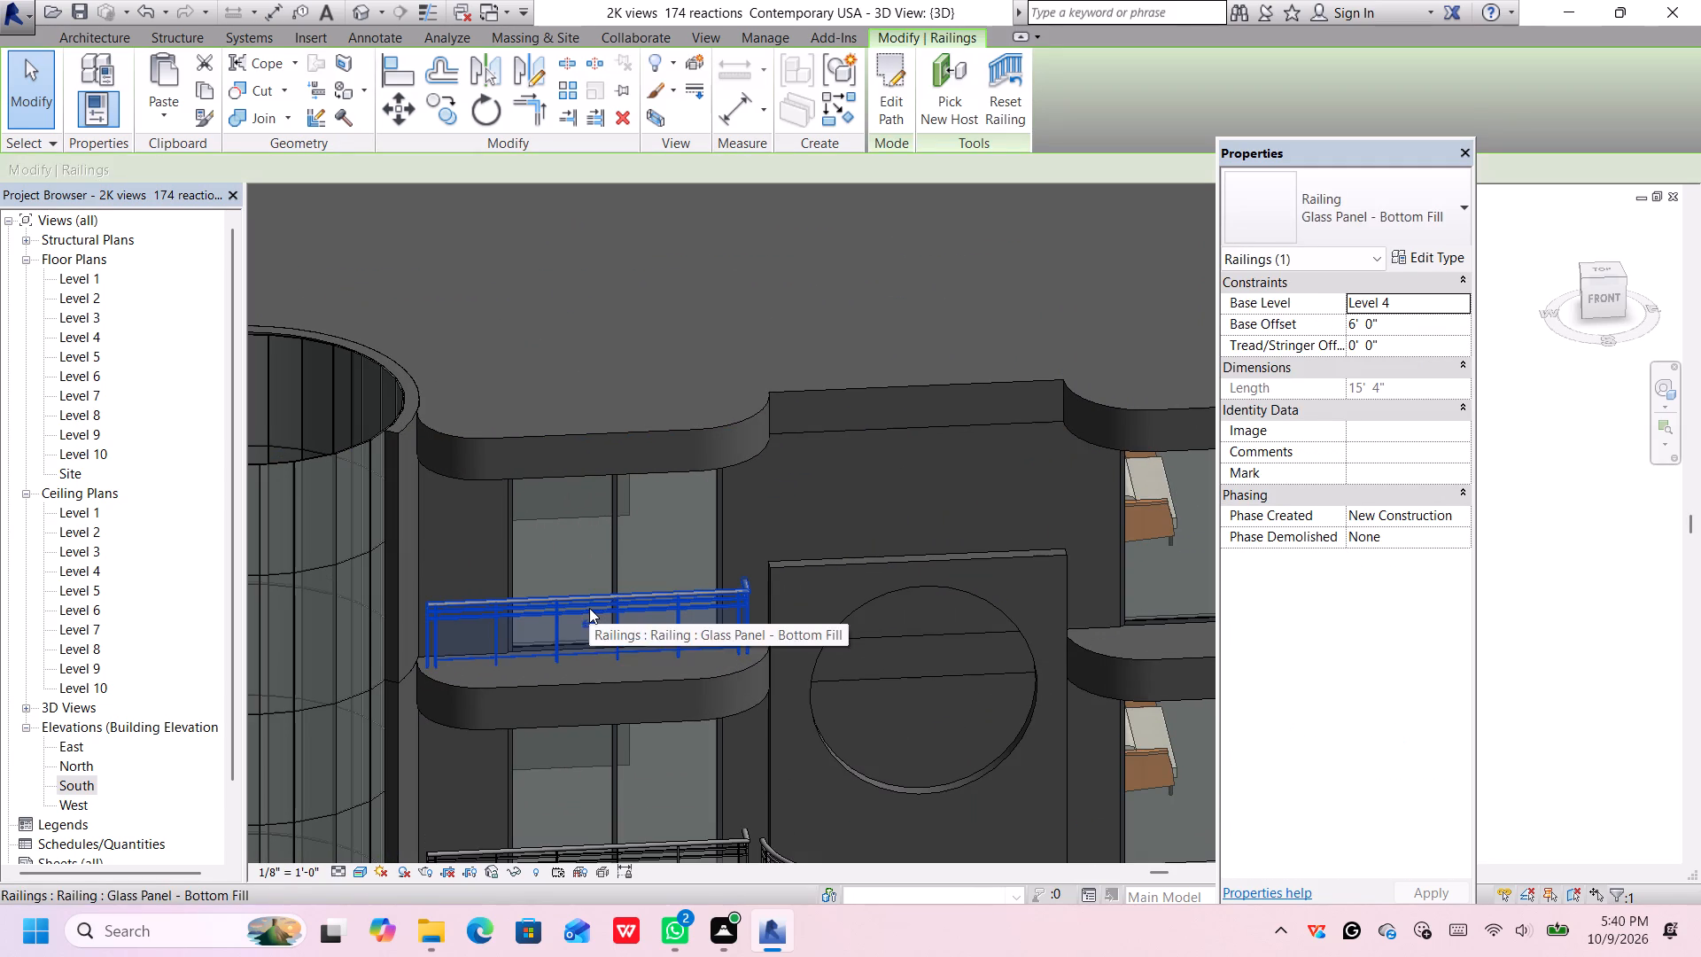
pyautogui.press('Delete')
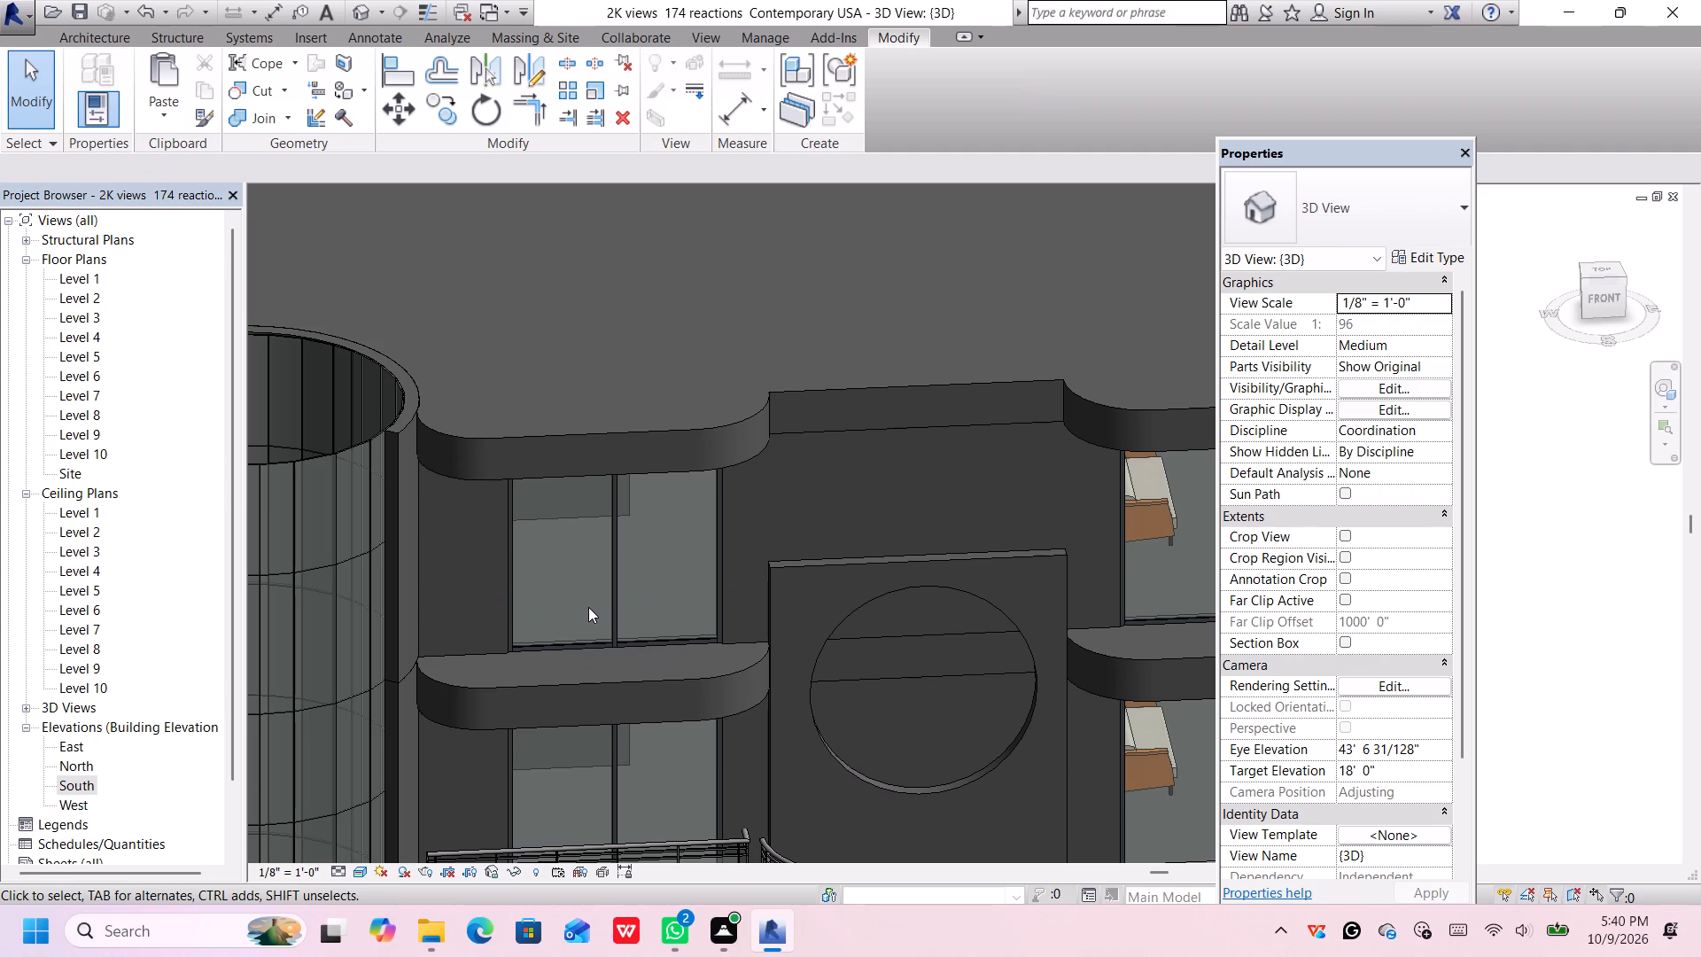
# Examine the upper storeys' front facade from several angles, around the circular opening, balcony slabs and remaining railings.
pyautogui.scroll(-11, 910, 614)
pyautogui.moveTo(951, 659); pyautogui.dragTo(890, 564, button='middle')
pyautogui.middleClick(890, 564)
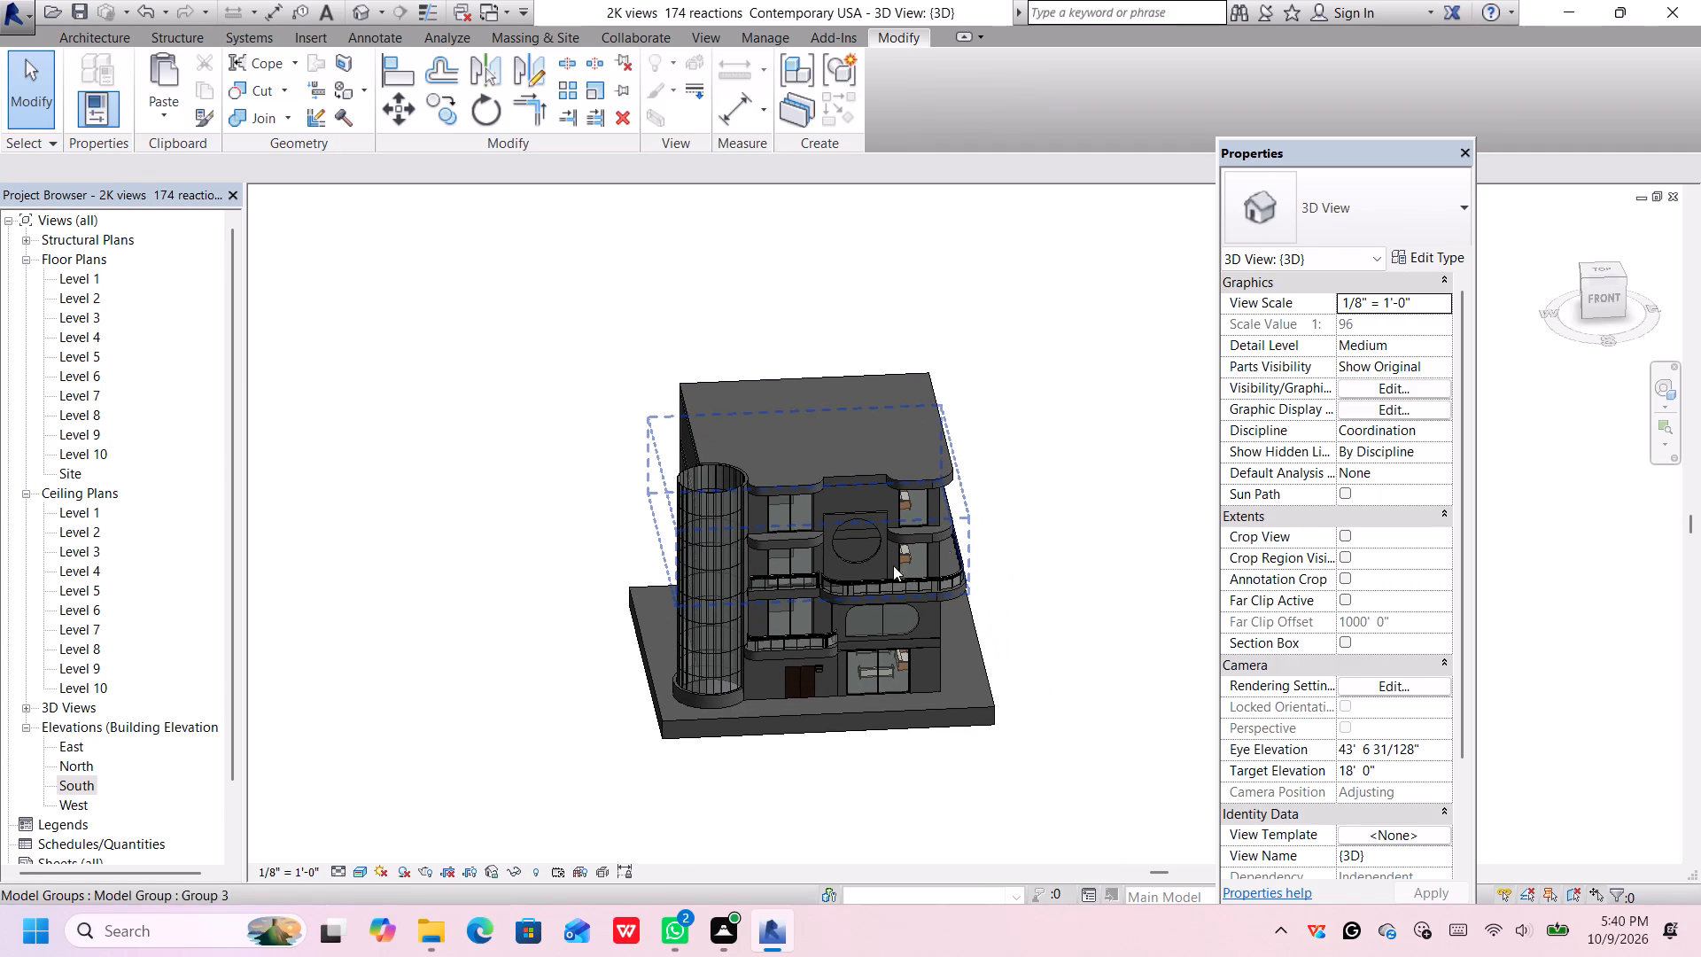
pyautogui.scroll(1, 1009, 511)
pyautogui.moveTo(1008, 513); pyautogui.dragTo(945, 556, button='middle')
pyautogui.scroll(-1, 945, 556)
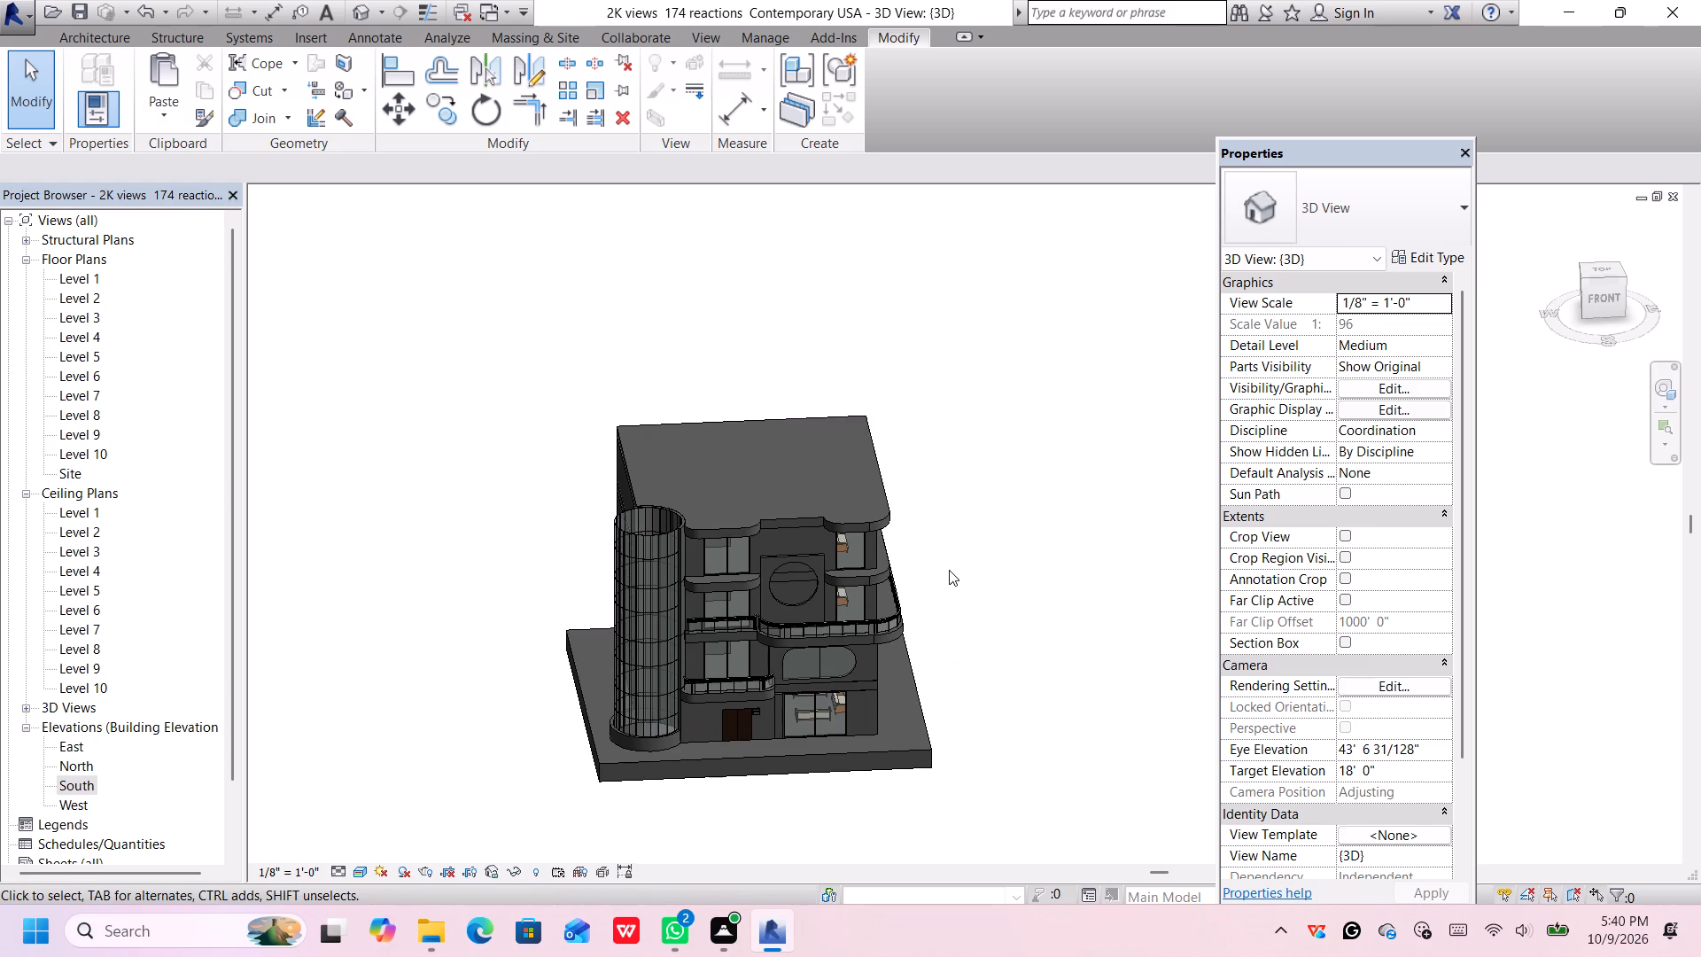
pyautogui.scroll(2, 935, 599)
pyautogui.scroll(-1, 920, 603)
pyautogui.scroll(2, 915, 603)
pyautogui.scroll(4, 784, 587)
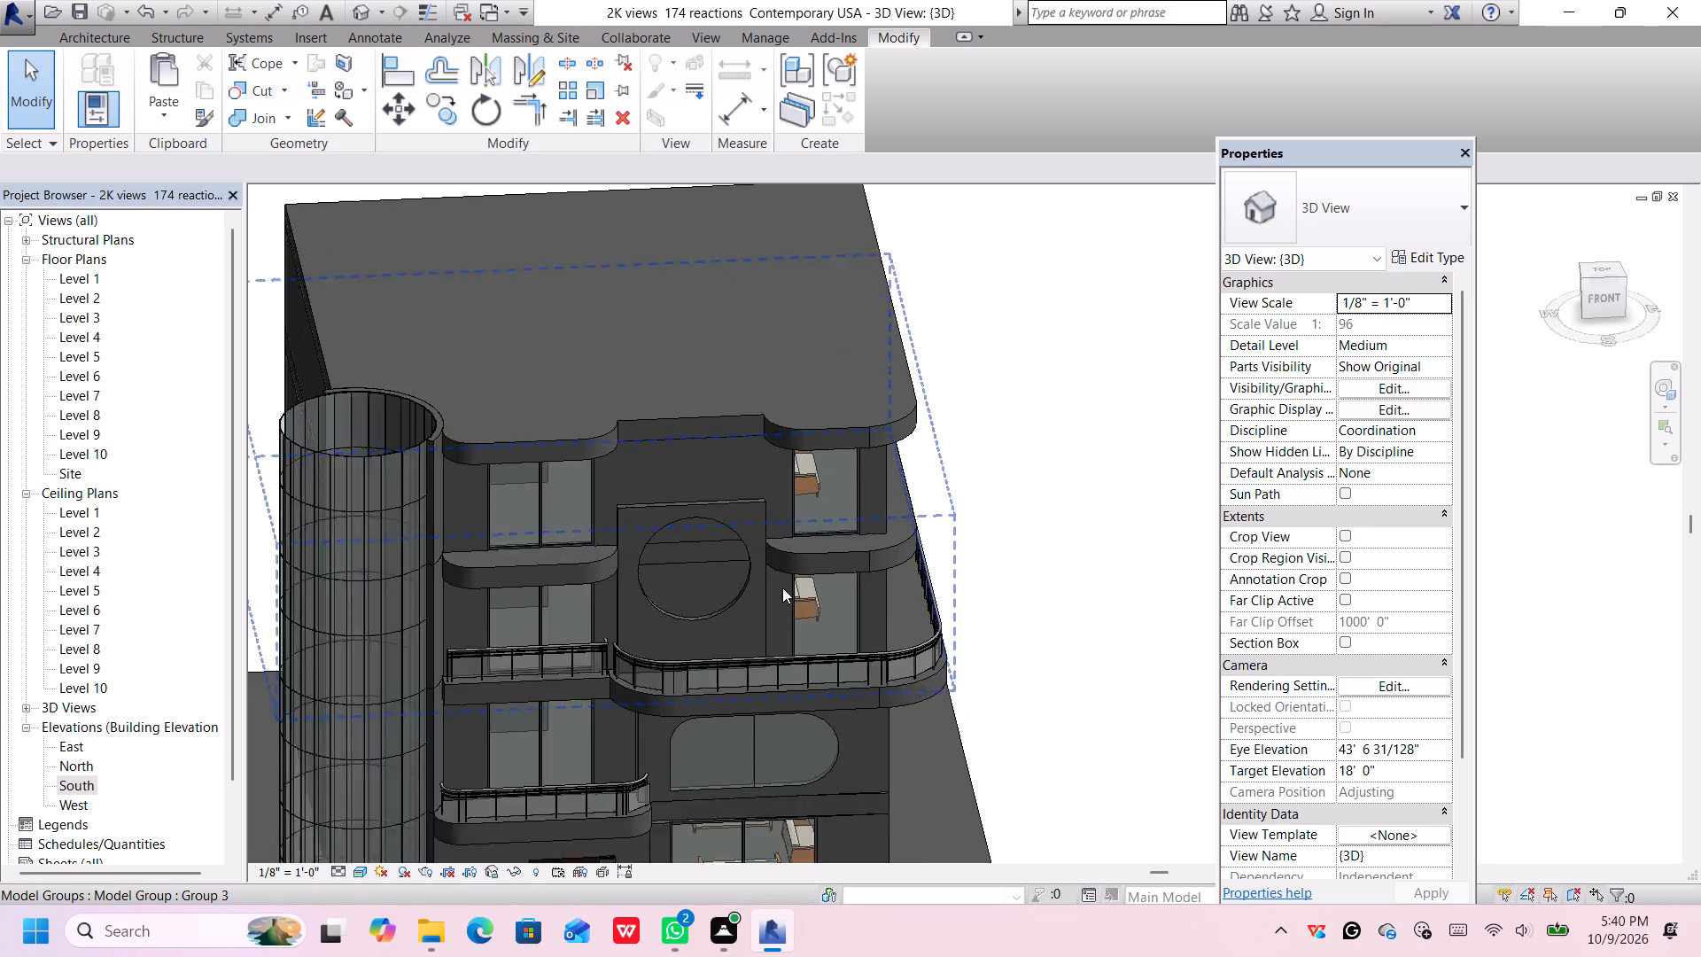
pyautogui.scroll(3, 782, 587)
pyautogui.moveTo(840, 570); pyautogui.dragTo(890, 649, button='middle')
pyautogui.scroll(-5, 889, 644)
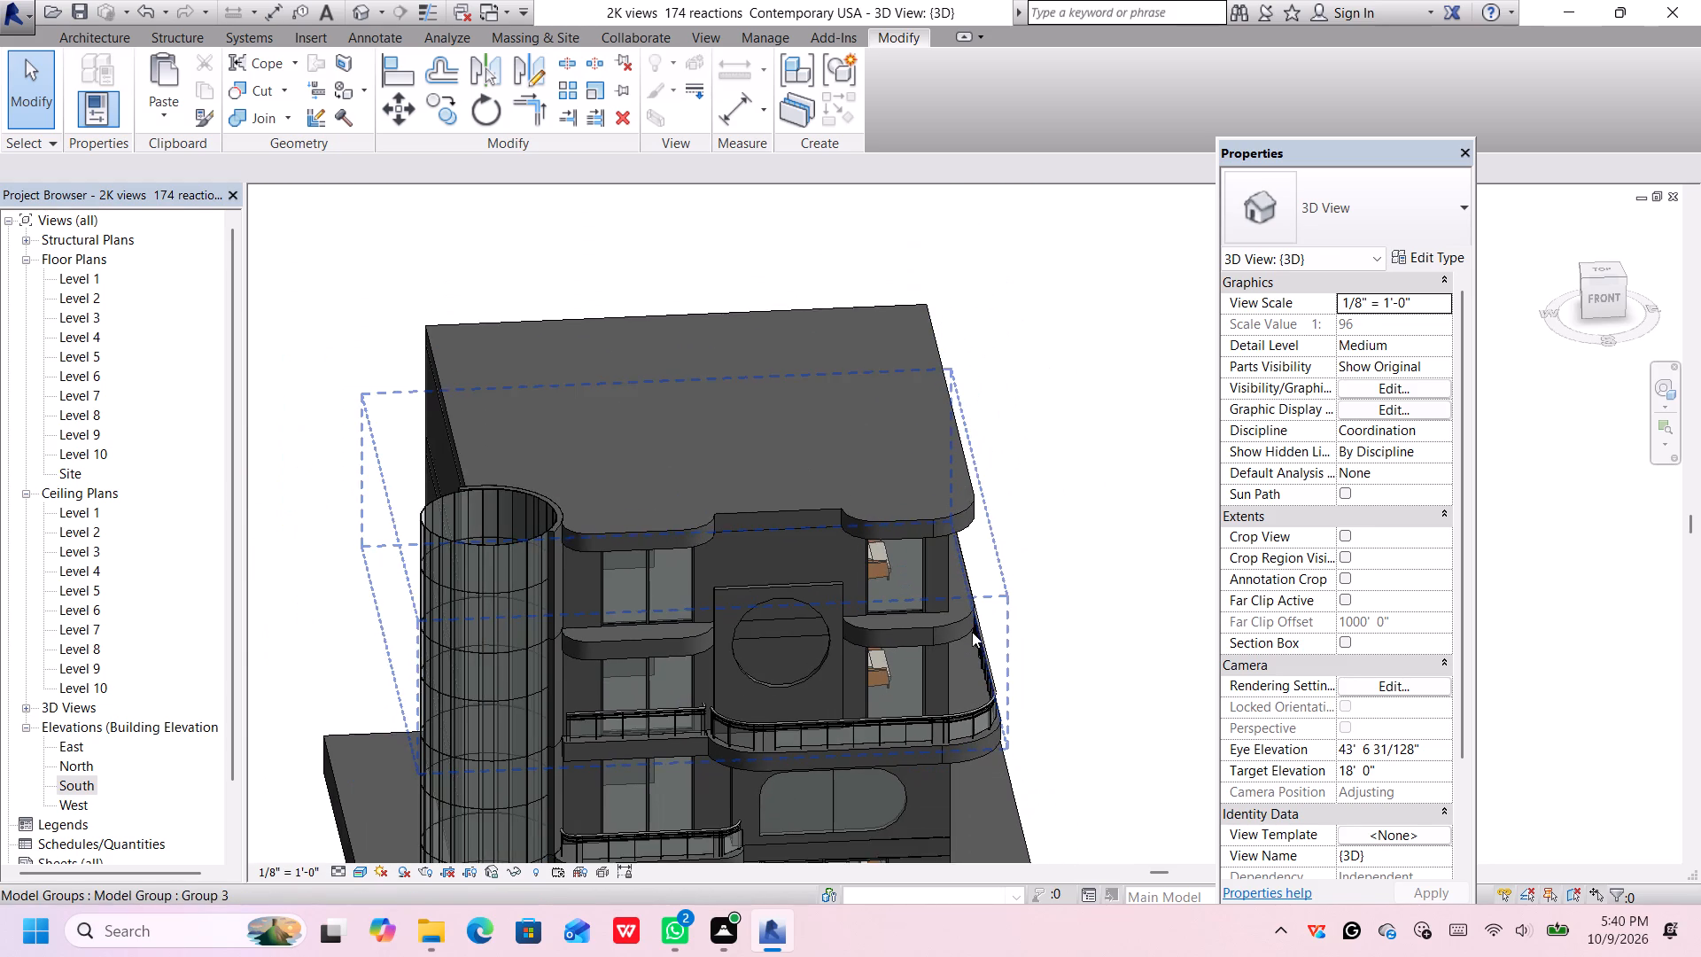
pyautogui.moveTo(972, 631); pyautogui.dragTo(945, 574, button='middle')
pyautogui.keyDown('shift'); pyautogui.moveTo(1059, 712); pyautogui.dragTo(1057, 712, button='middle'); pyautogui.keyUp('shift')
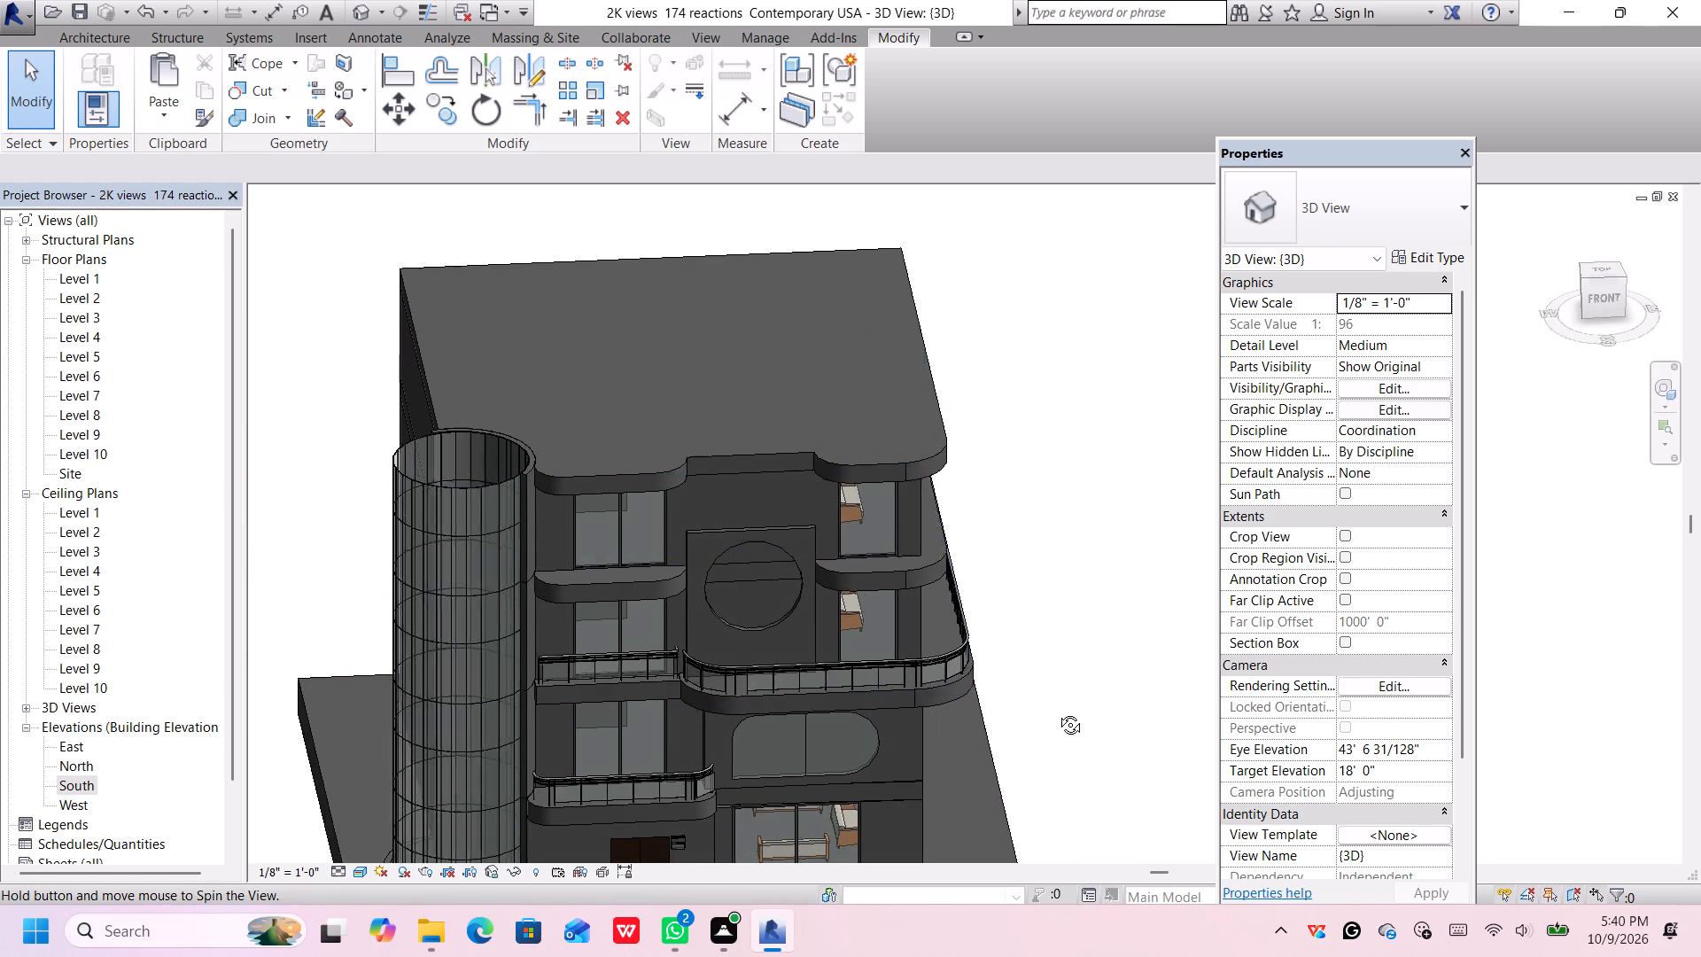
pyautogui.keyDown('shift'); pyautogui.moveTo(1057, 712); pyautogui.dragTo(1024, 507, button='middle'); pyautogui.keyUp('shift')
pyautogui.keyDown('shift'); pyautogui.moveTo(899, 497); pyautogui.dragTo(1012, 705, button='middle'); pyautogui.keyUp('shift')
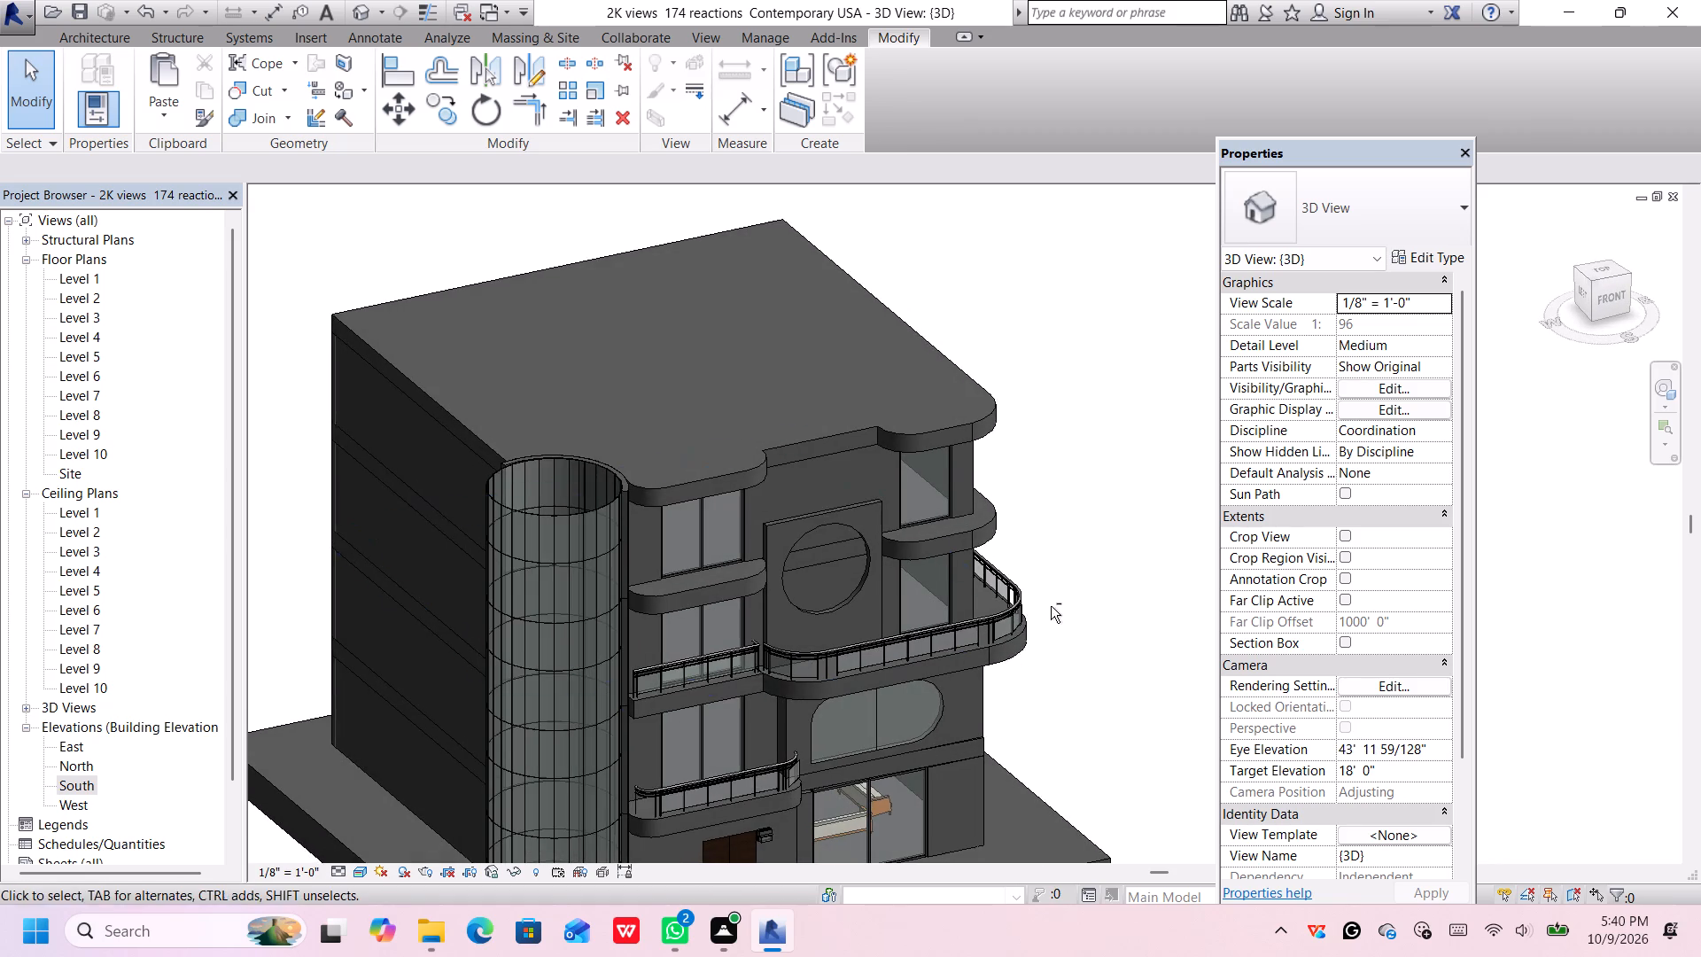
pyautogui.keyDown('shift'); pyautogui.scroll(3, 897, 594); pyautogui.keyUp('shift')
pyautogui.scroll(6, 803, 560)
pyautogui.moveTo(913, 572); pyautogui.dragTo(900, 577, button='middle')
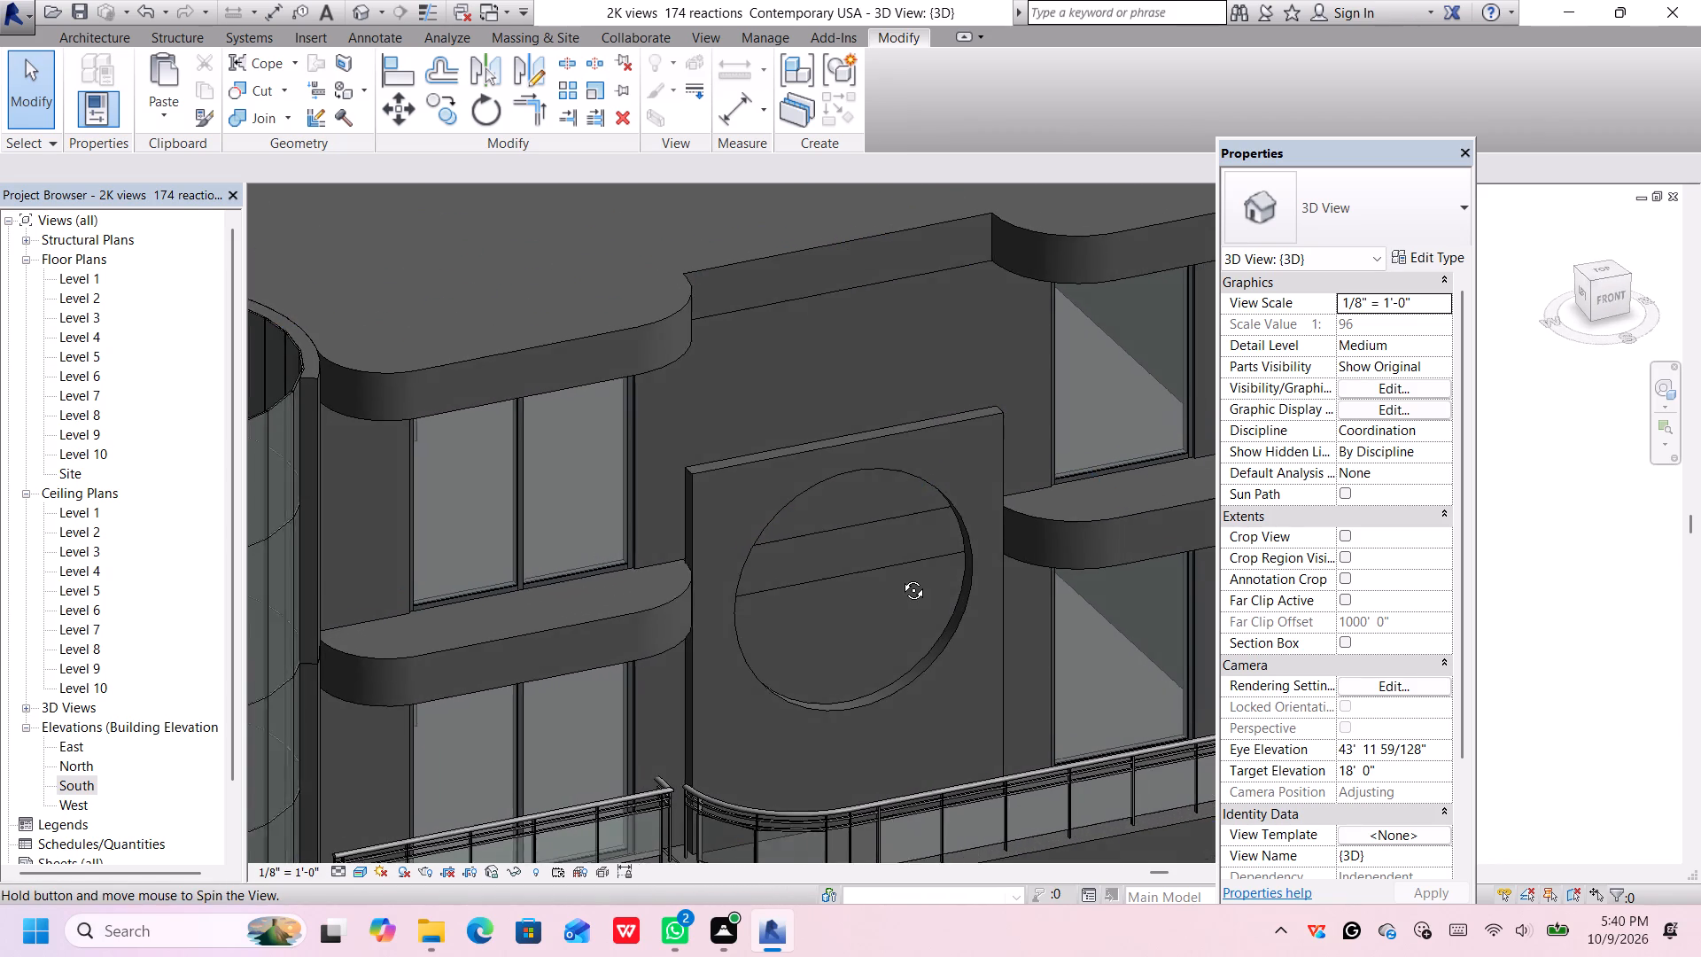
pyautogui.moveTo(900, 577); pyautogui.dragTo(737, 454, button='middle')
pyautogui.scroll(4, 802, 550)
pyautogui.scroll(-11, 802, 553)
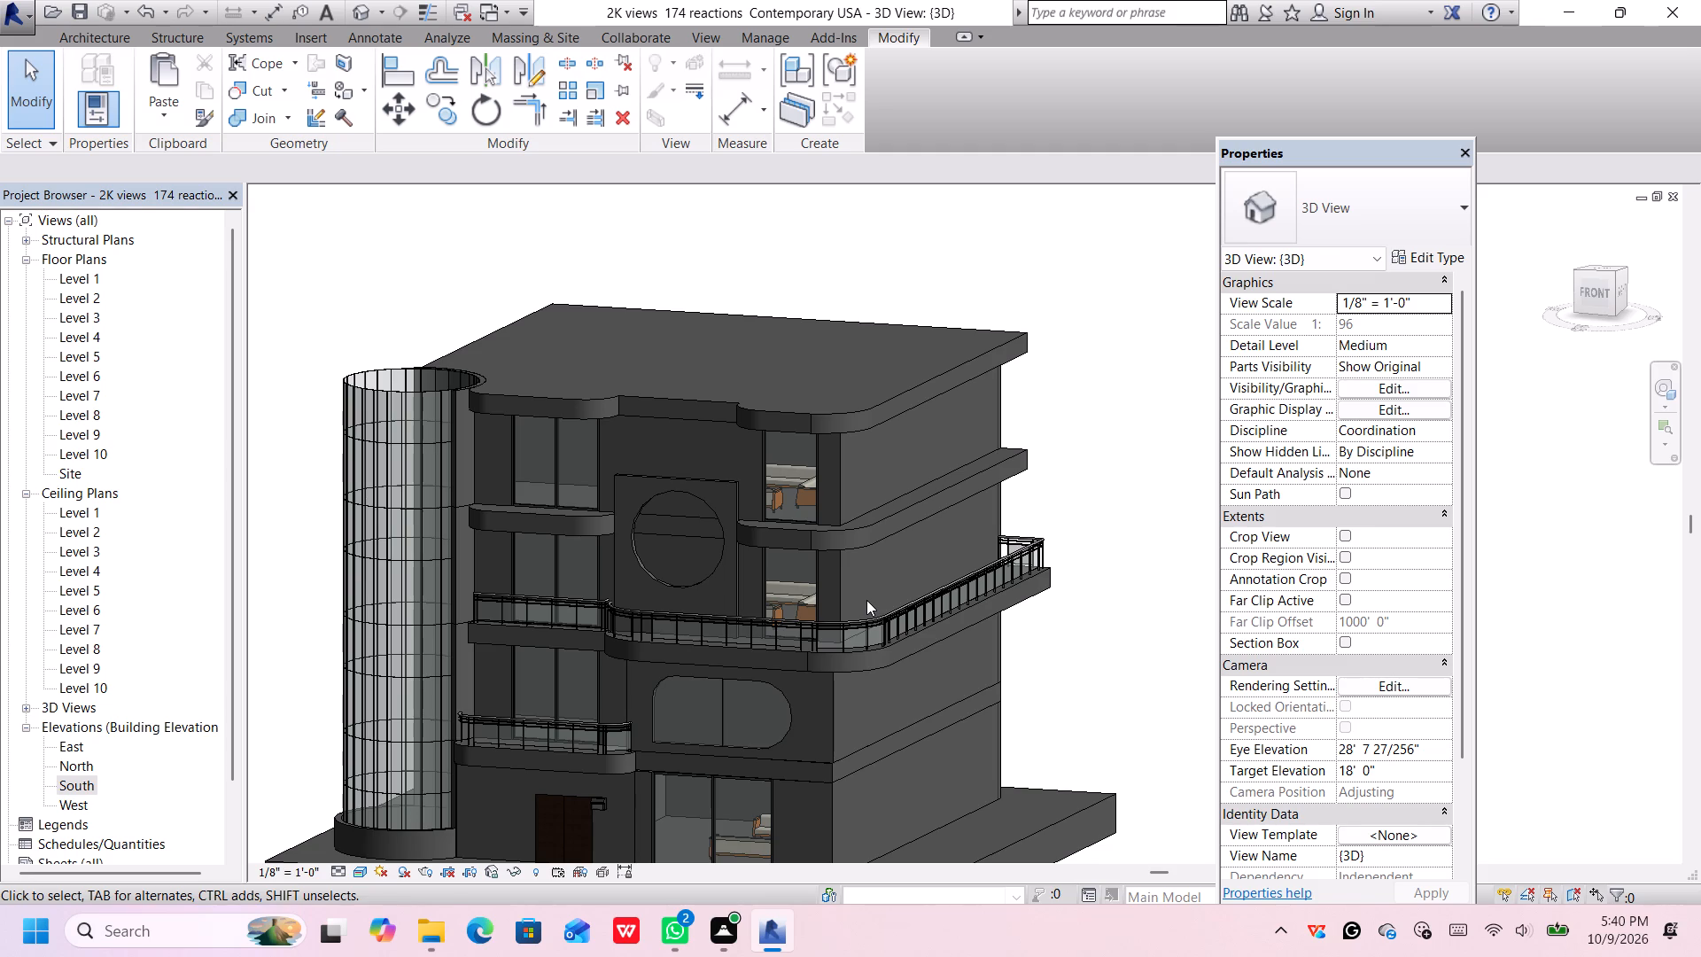
# Examine the whole building from the front and both sides in 3D.
pyautogui.scroll(-5, 1057, 527)
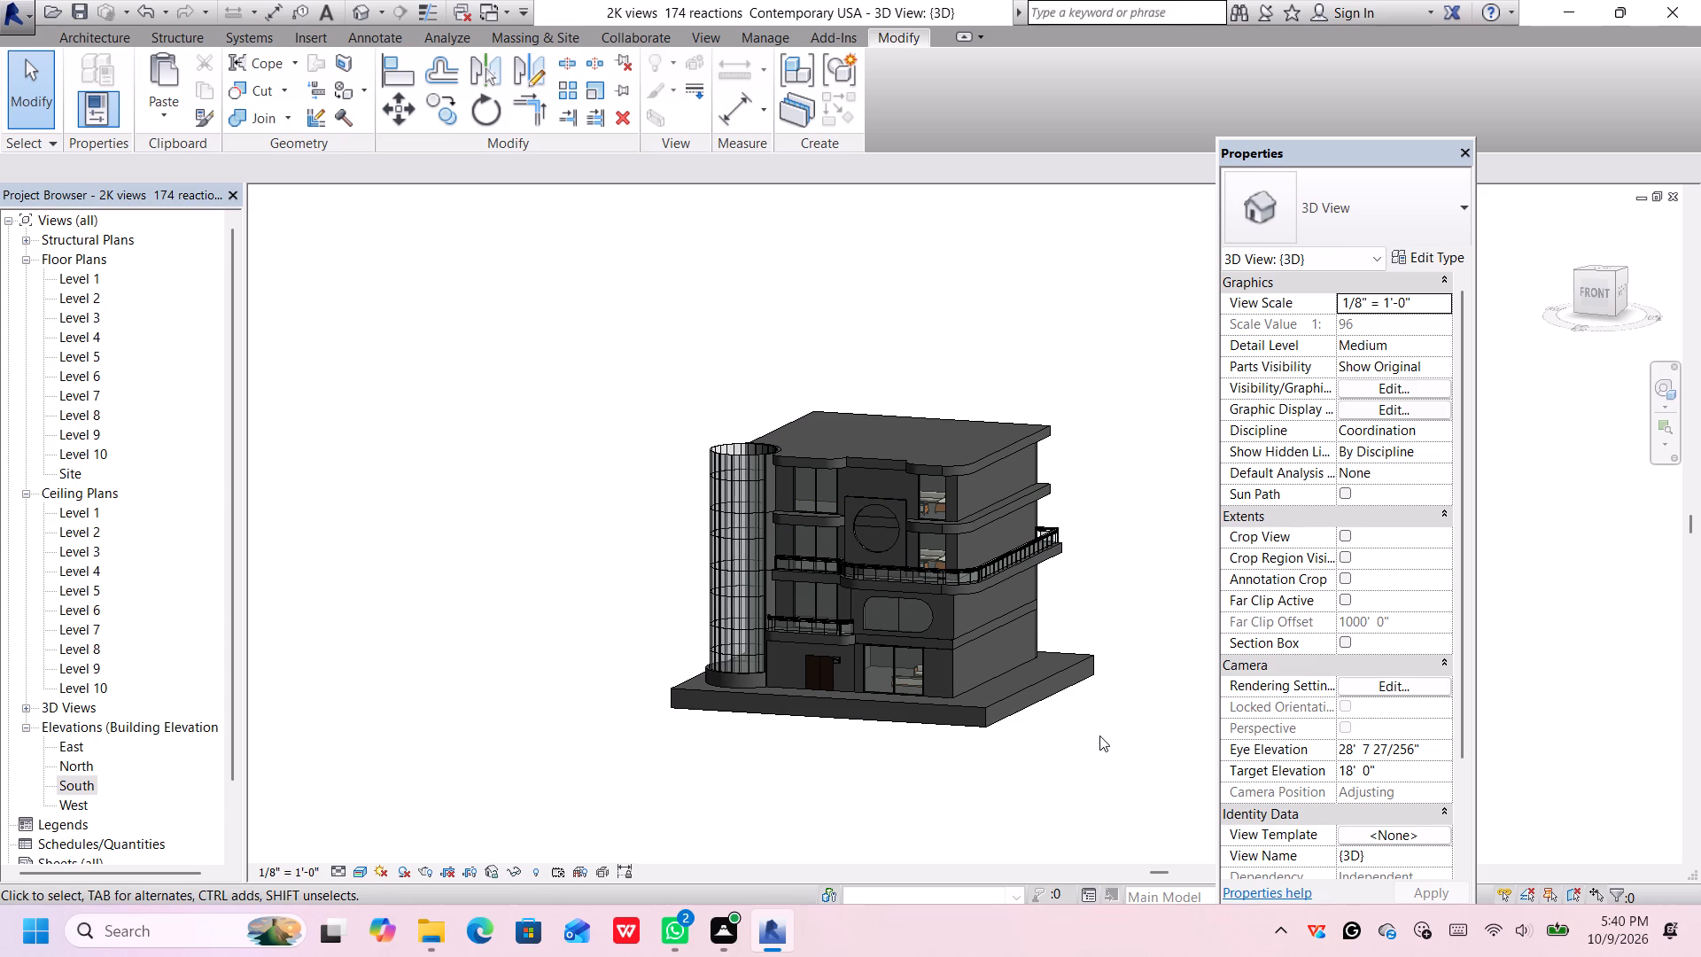
pyautogui.scroll(2, 1099, 735)
pyautogui.moveTo(1094, 735); pyautogui.dragTo(1084, 731, button='middle')
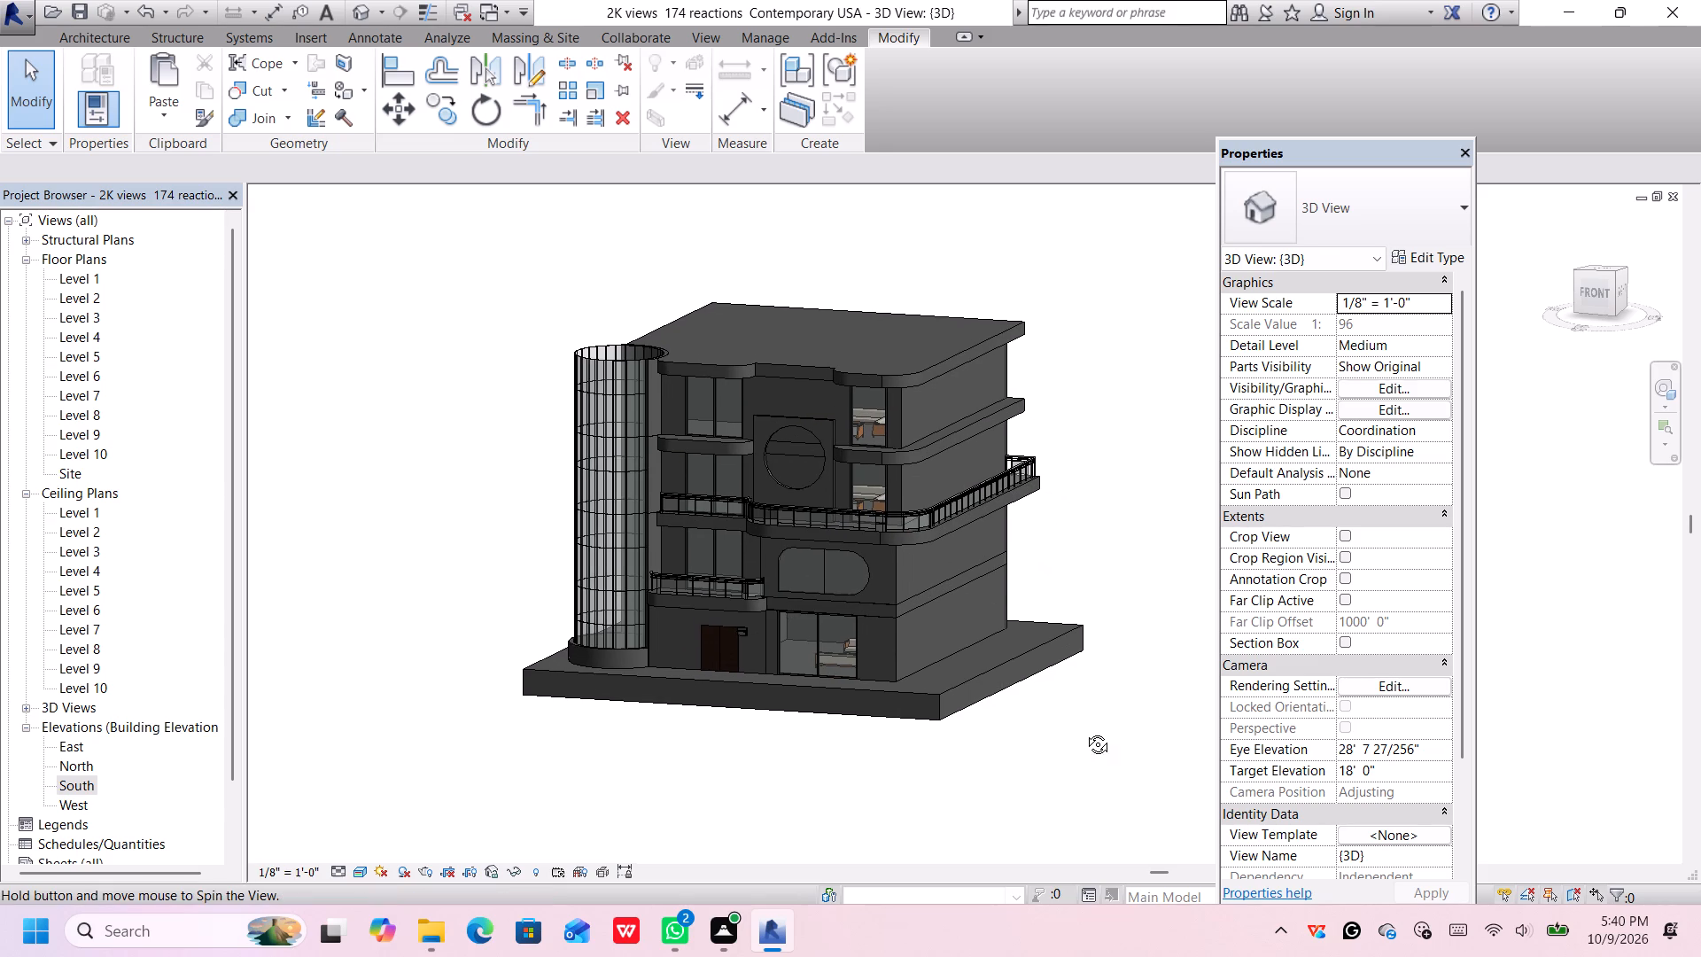
pyautogui.moveTo(1084, 731); pyautogui.dragTo(1136, 774, button='middle')
pyautogui.keyDown('shift'); pyautogui.scroll(-1, 750, 570); pyautogui.keyUp('shift')
pyautogui.keyDown('shift'); pyautogui.moveTo(746, 571); pyautogui.dragTo(817, 614, button='middle'); pyautogui.keyUp('shift')
pyautogui.keyDown('shift'); pyautogui.scroll(-1, 815, 609); pyautogui.keyUp('shift')
pyautogui.keyDown('shift'); pyautogui.scroll(1, 812, 596); pyautogui.keyUp('shift')
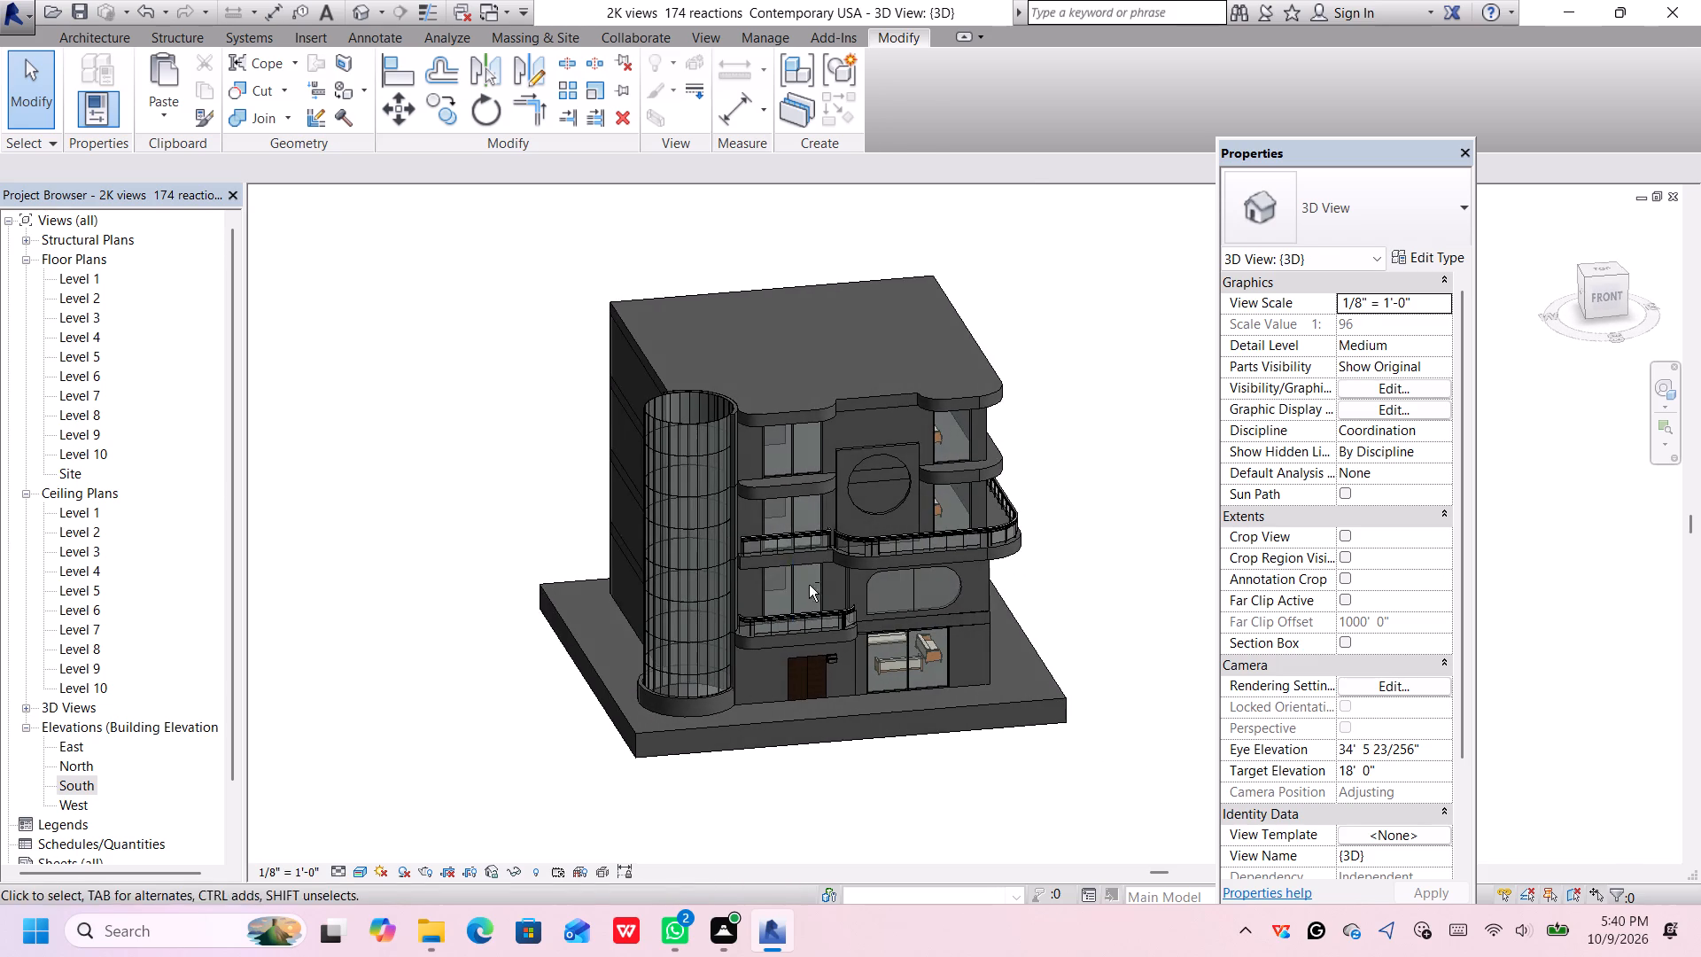
pyautogui.keyDown('shift'); pyautogui.scroll(5, 795, 532); pyautogui.keyUp('shift')
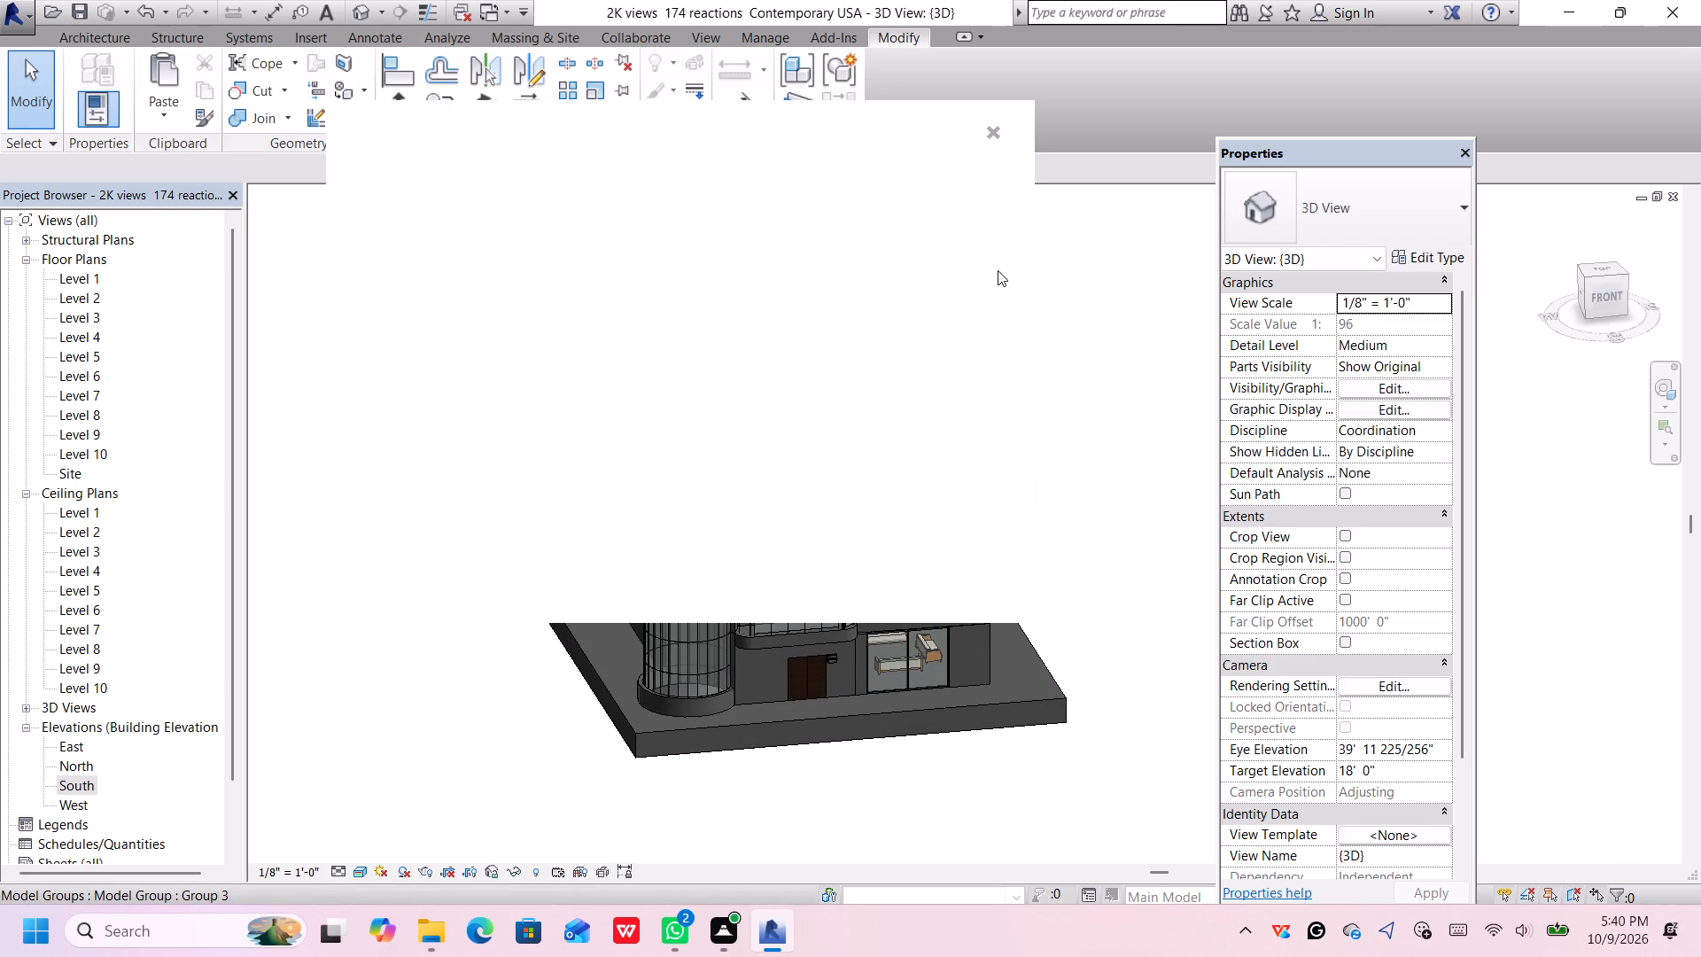
# Dismiss the pop-up notification covering the 3D view.
pyautogui.click(994, 127)
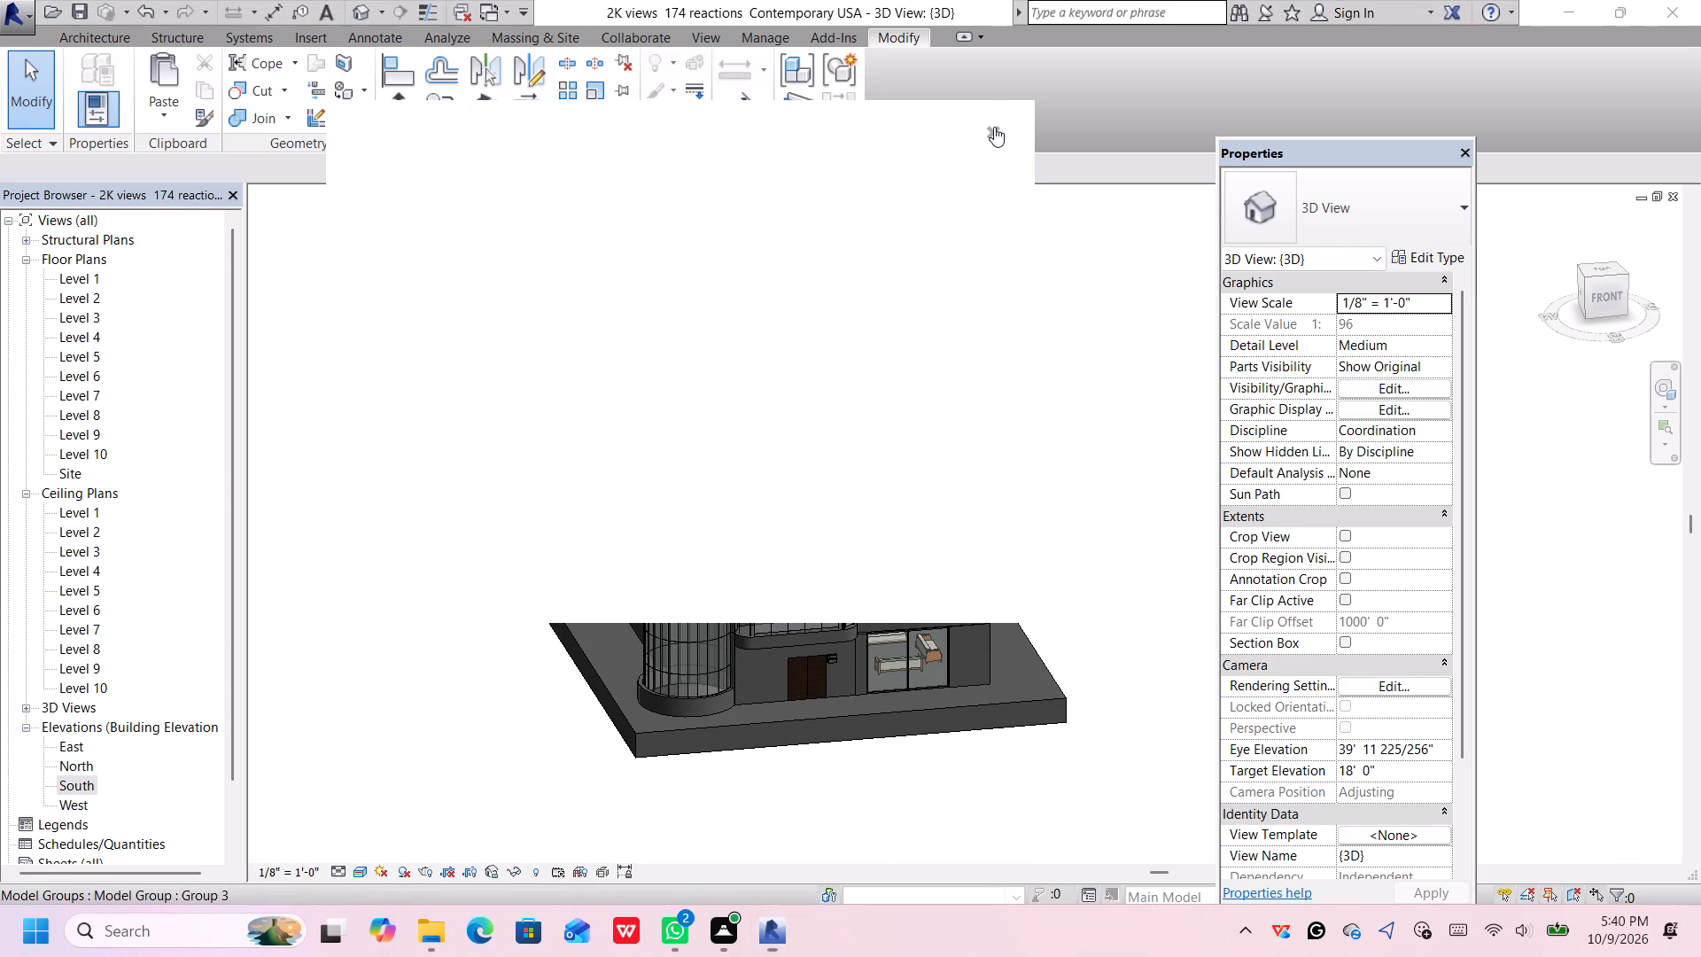
# Examine the top storey's roof edge, windows and the wall with the circular opening below it up close.
pyautogui.scroll(4, 812, 494)
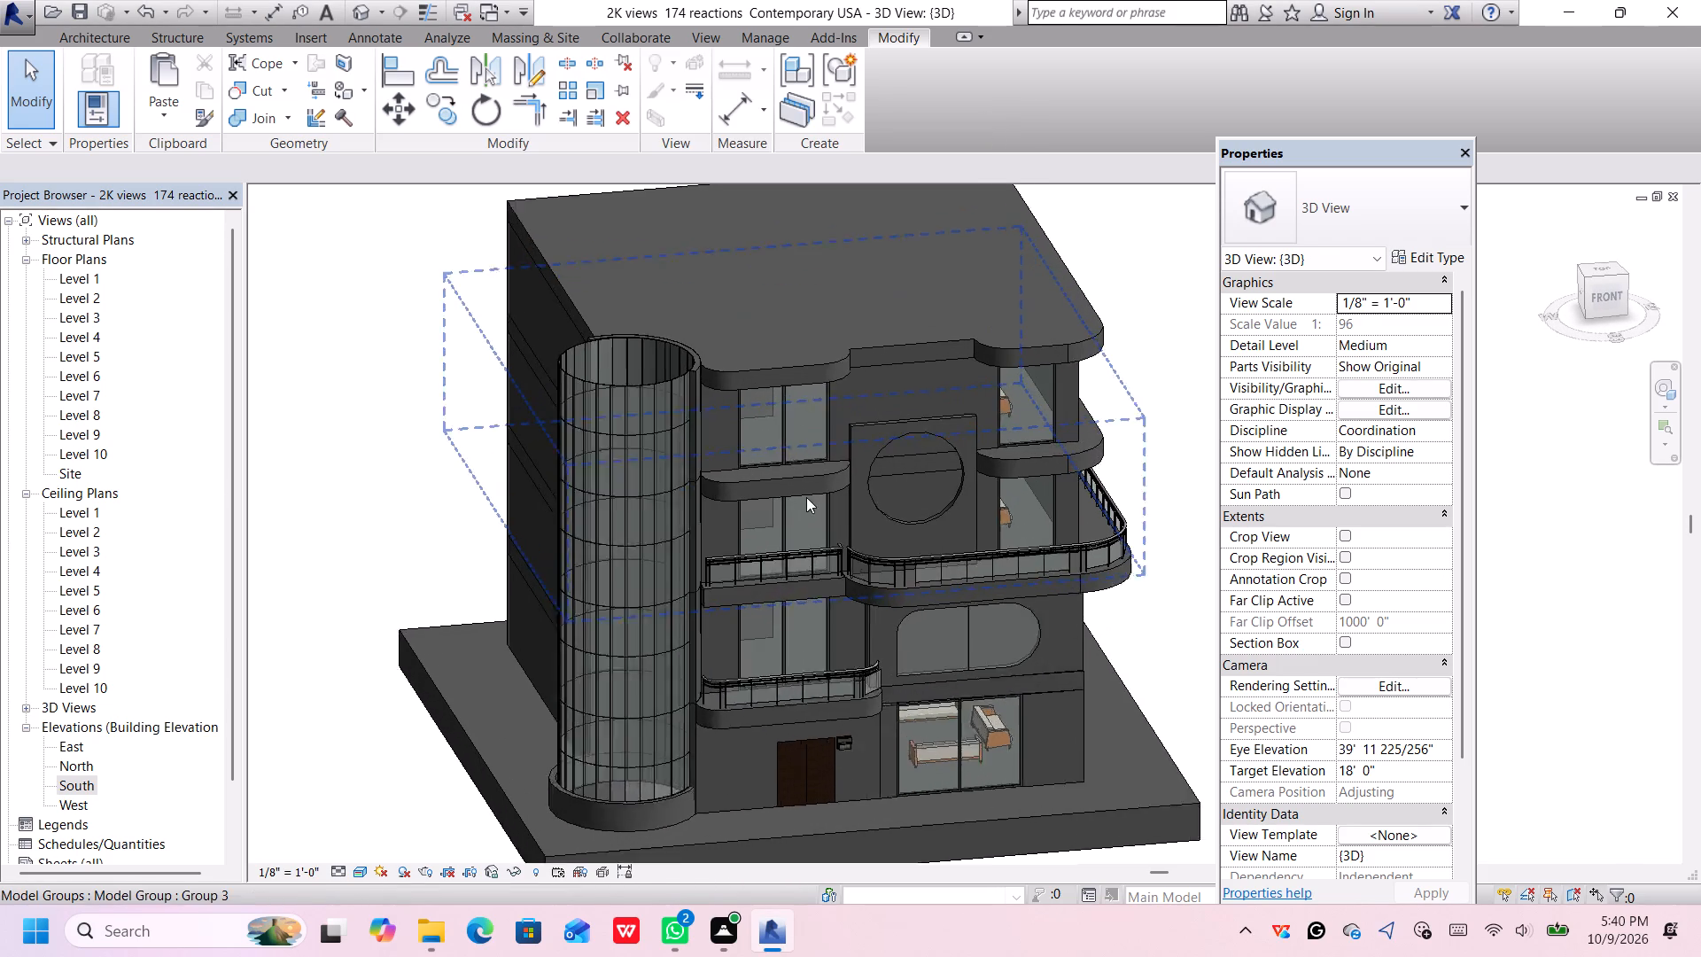
pyautogui.scroll(-1, 1004, 366)
pyautogui.moveTo(1107, 363); pyautogui.dragTo(901, 547, button='middle')
pyautogui.moveTo(717, 709); pyautogui.dragTo(715, 684, button='middle')
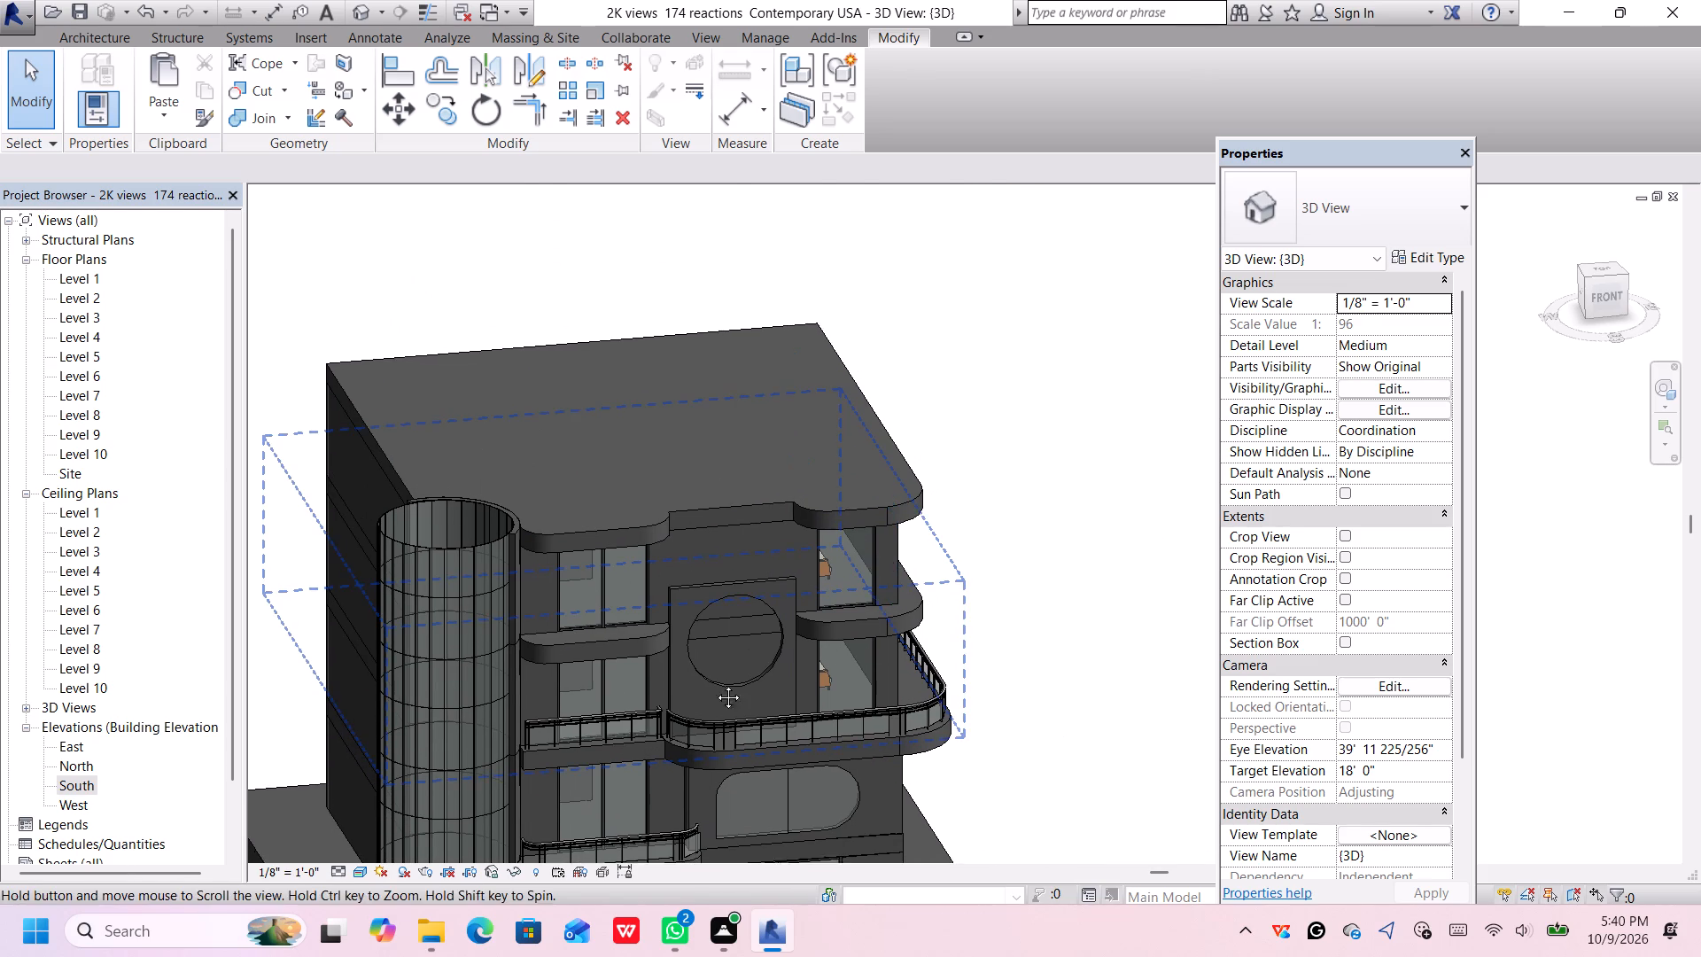
pyautogui.moveTo(715, 684); pyautogui.dragTo(715, 650, button='middle')
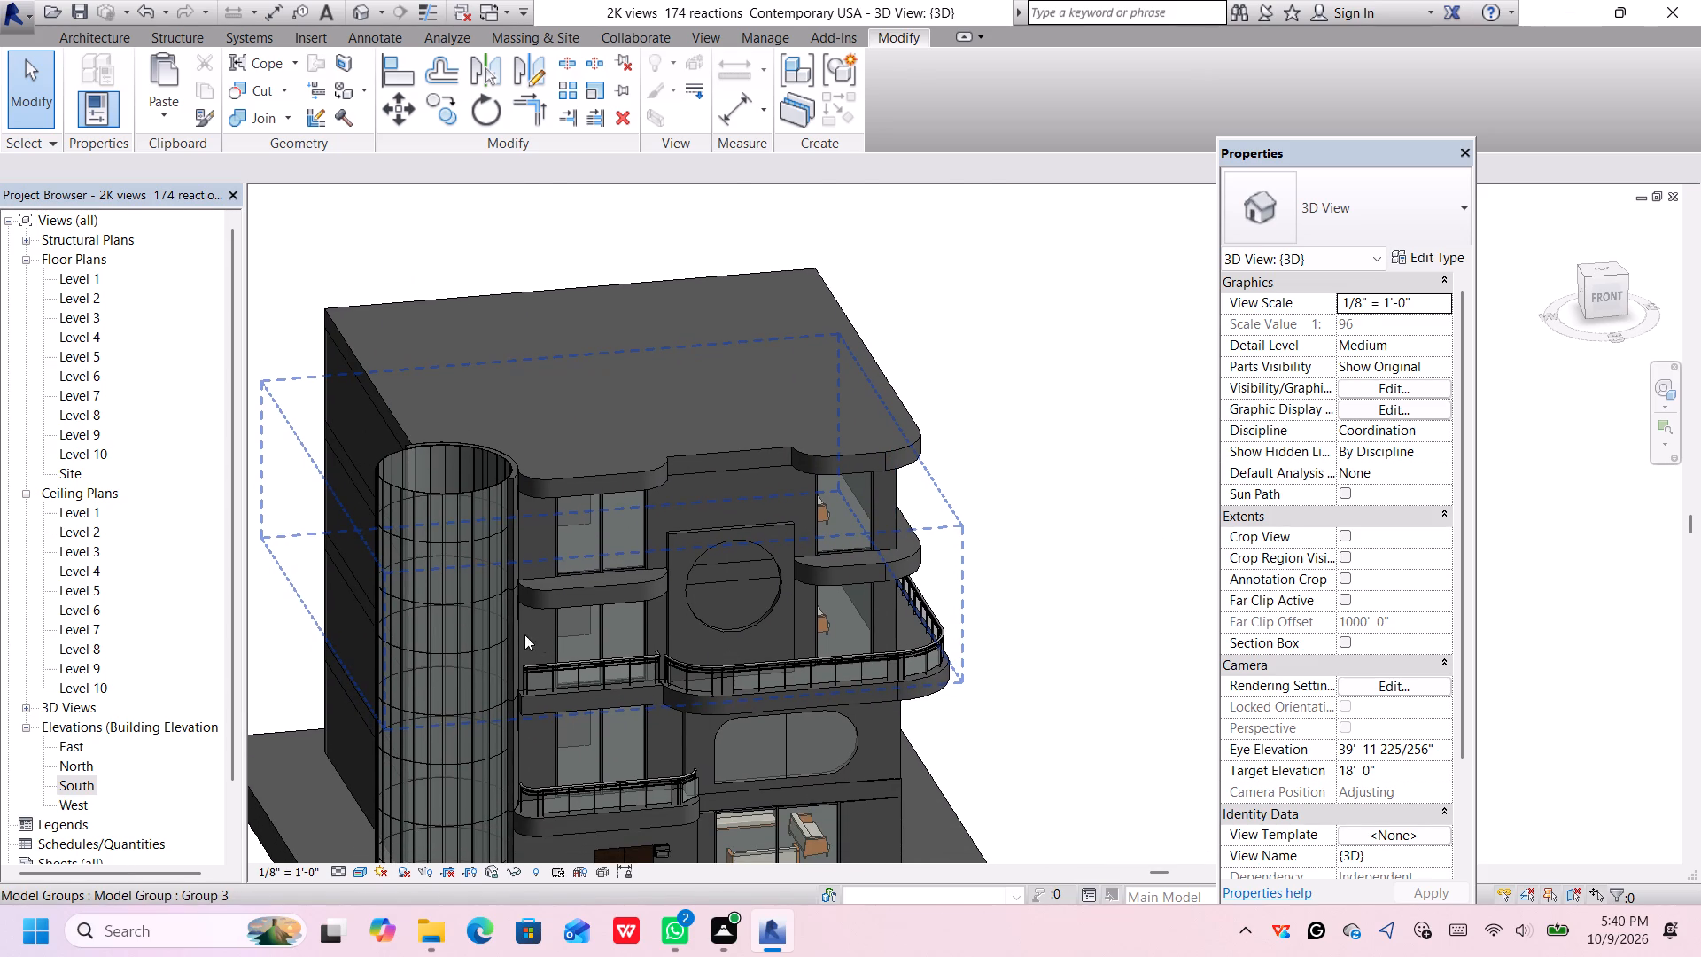
pyautogui.scroll(4, 520, 635)
pyautogui.moveTo(556, 596); pyautogui.dragTo(437, 636, button='middle')
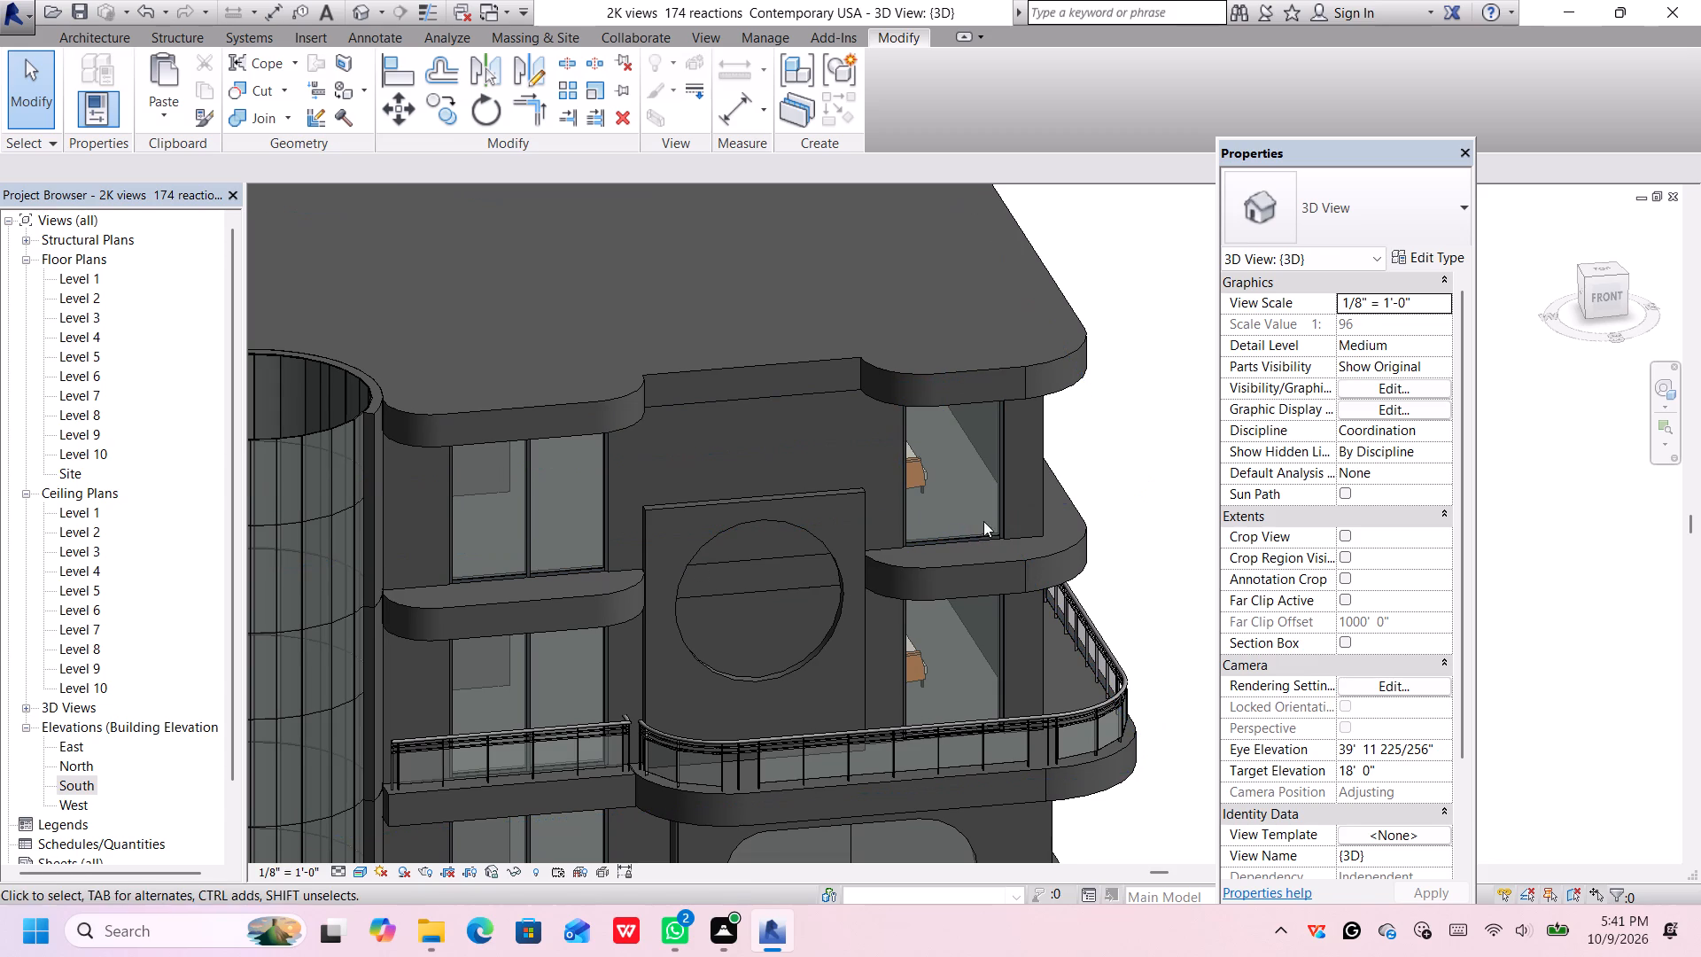
pyautogui.moveTo(1111, 456); pyautogui.dragTo(1099, 492, button='middle')
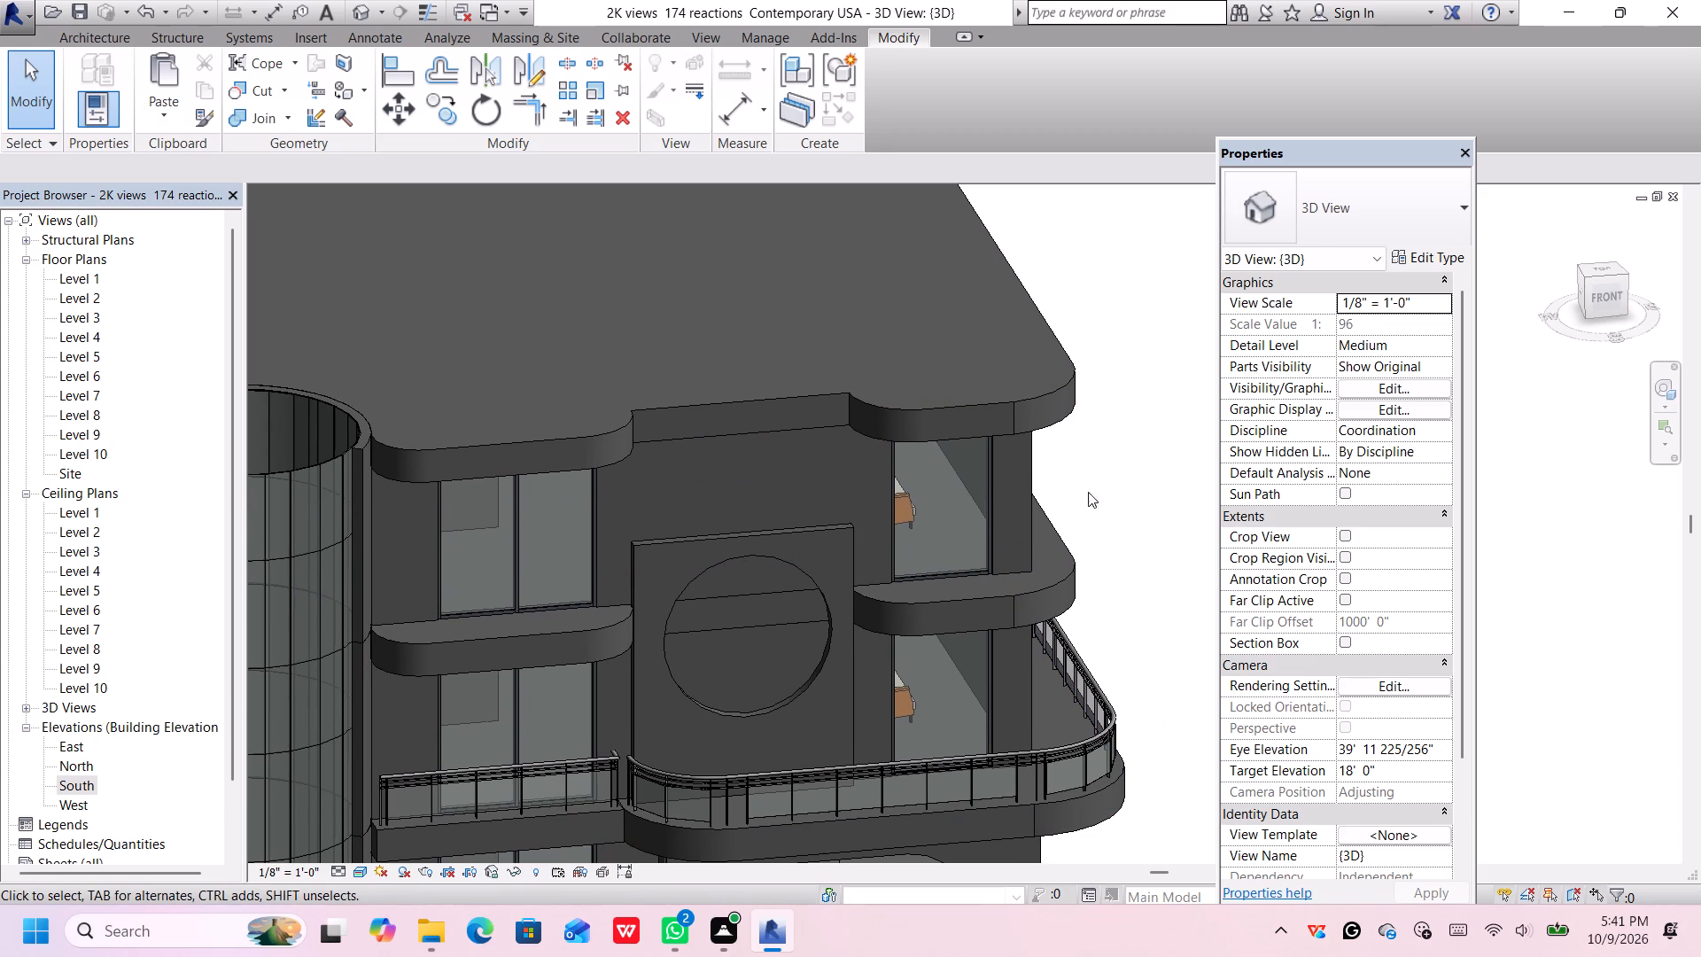
pyautogui.moveTo(1034, 562); pyautogui.dragTo(1052, 549, button='middle')
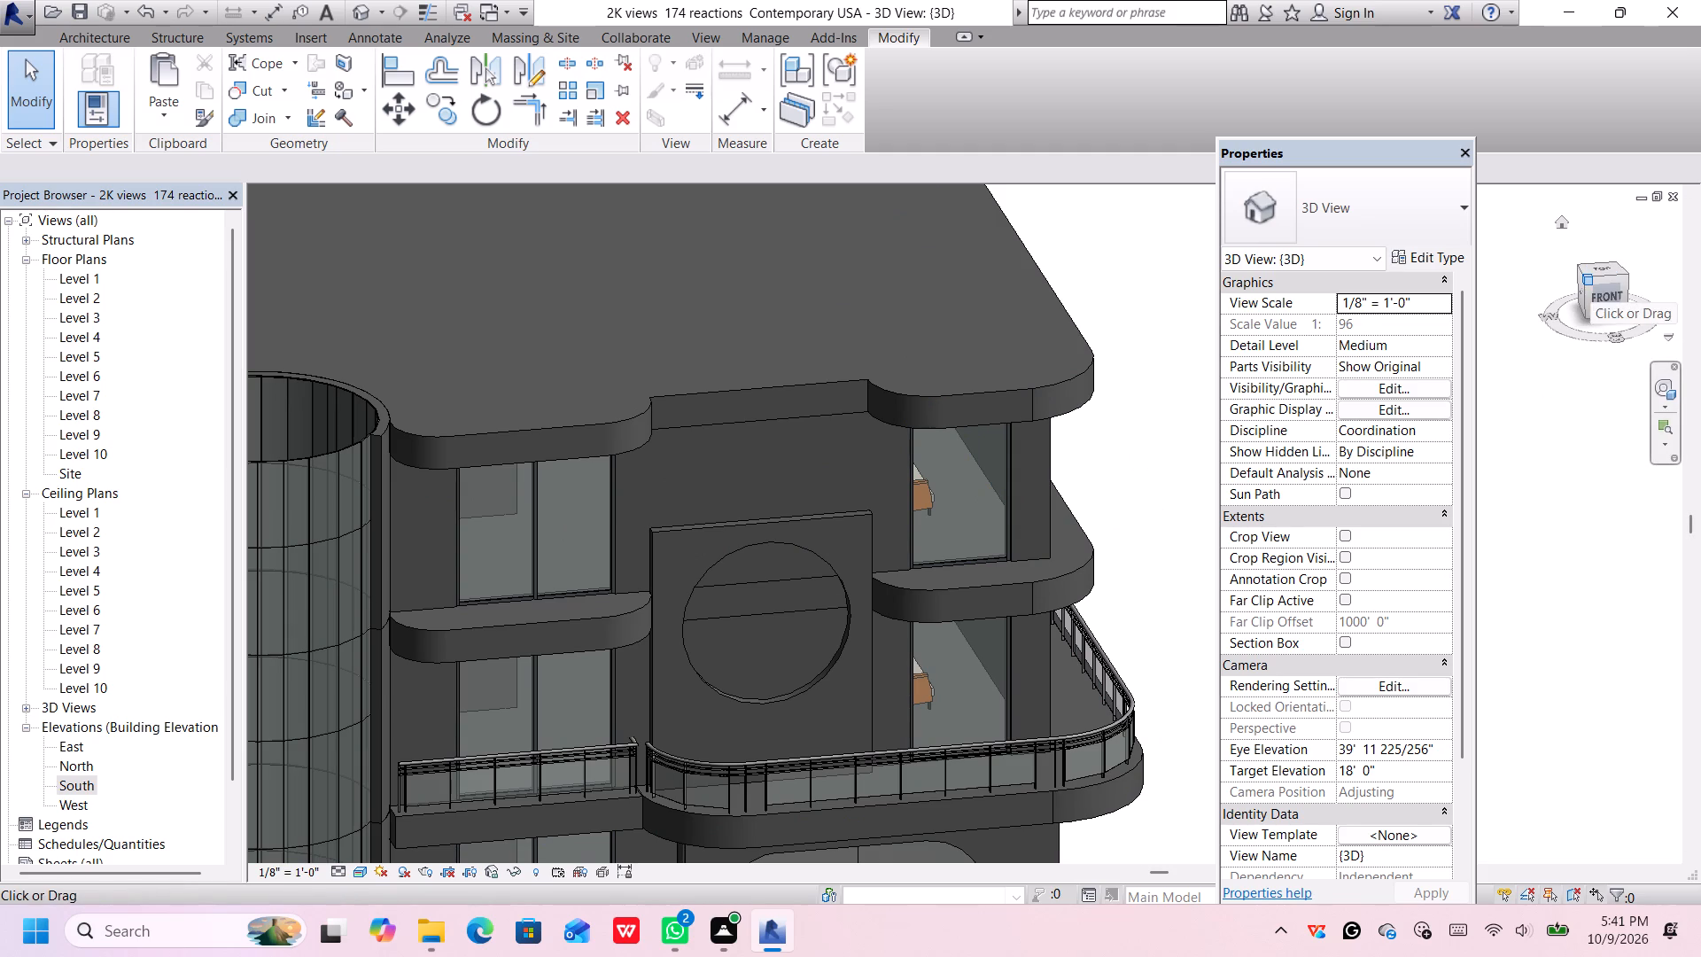
# Examine the top roof slab's outline and the front facade below it in 3D.
pyautogui.click(998, 392)
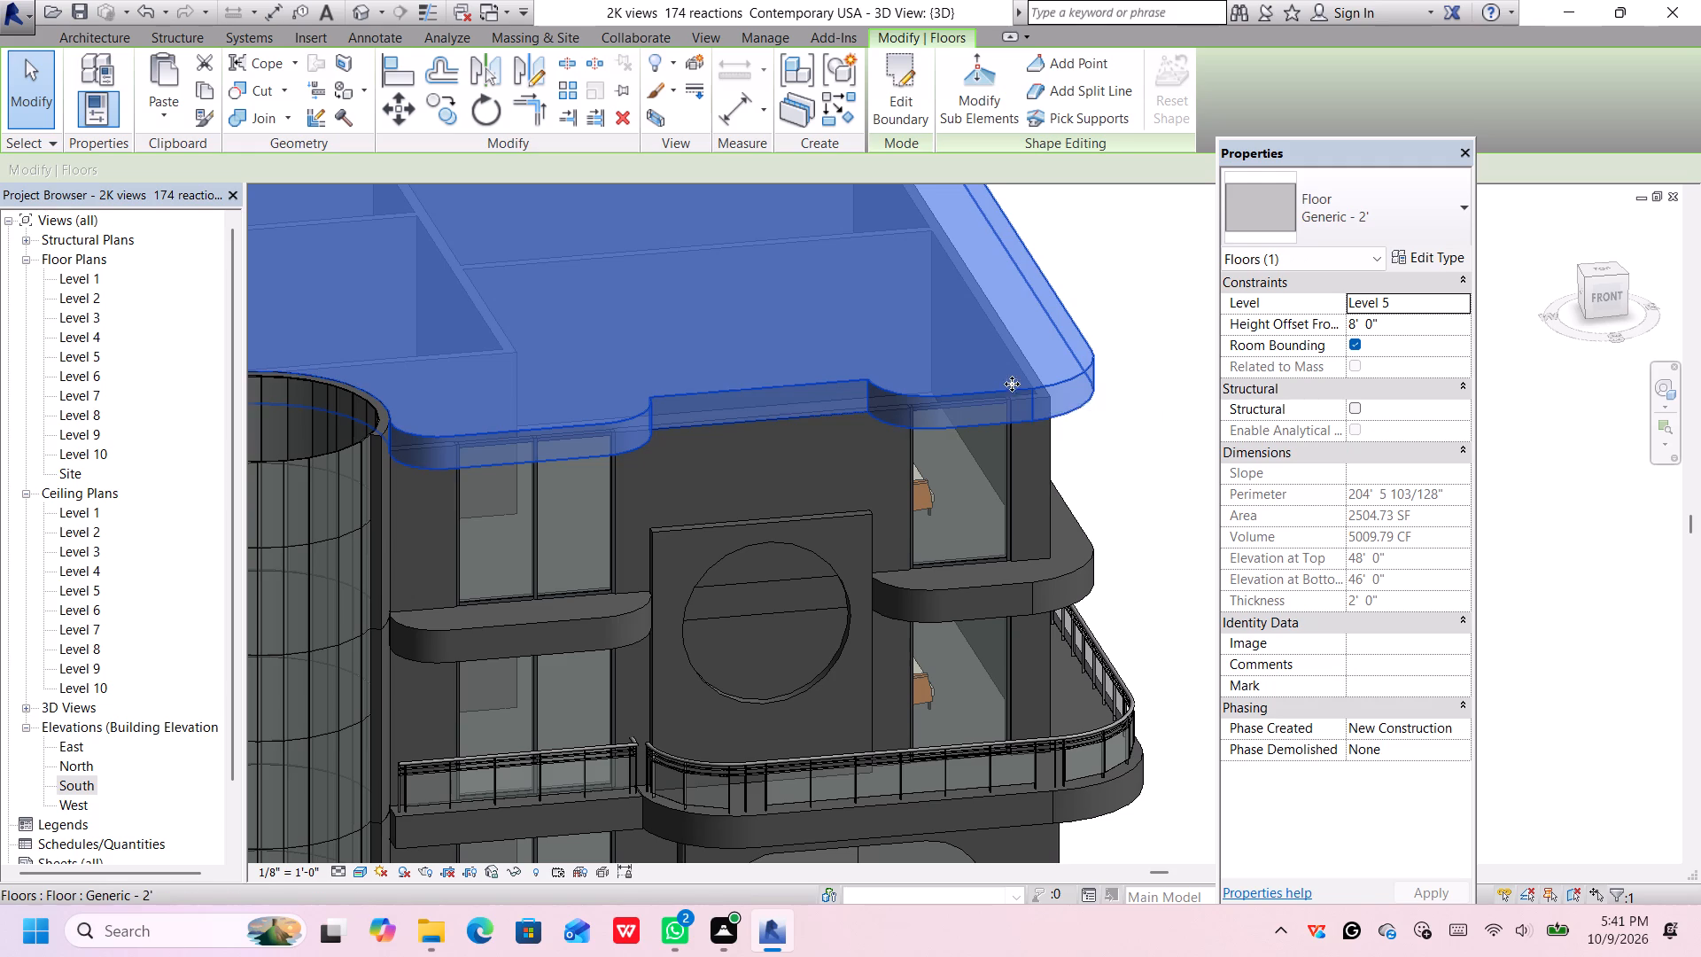
pyautogui.scroll(-2, 1089, 339)
pyautogui.moveTo(1096, 348); pyautogui.dragTo(1098, 428, button='middle')
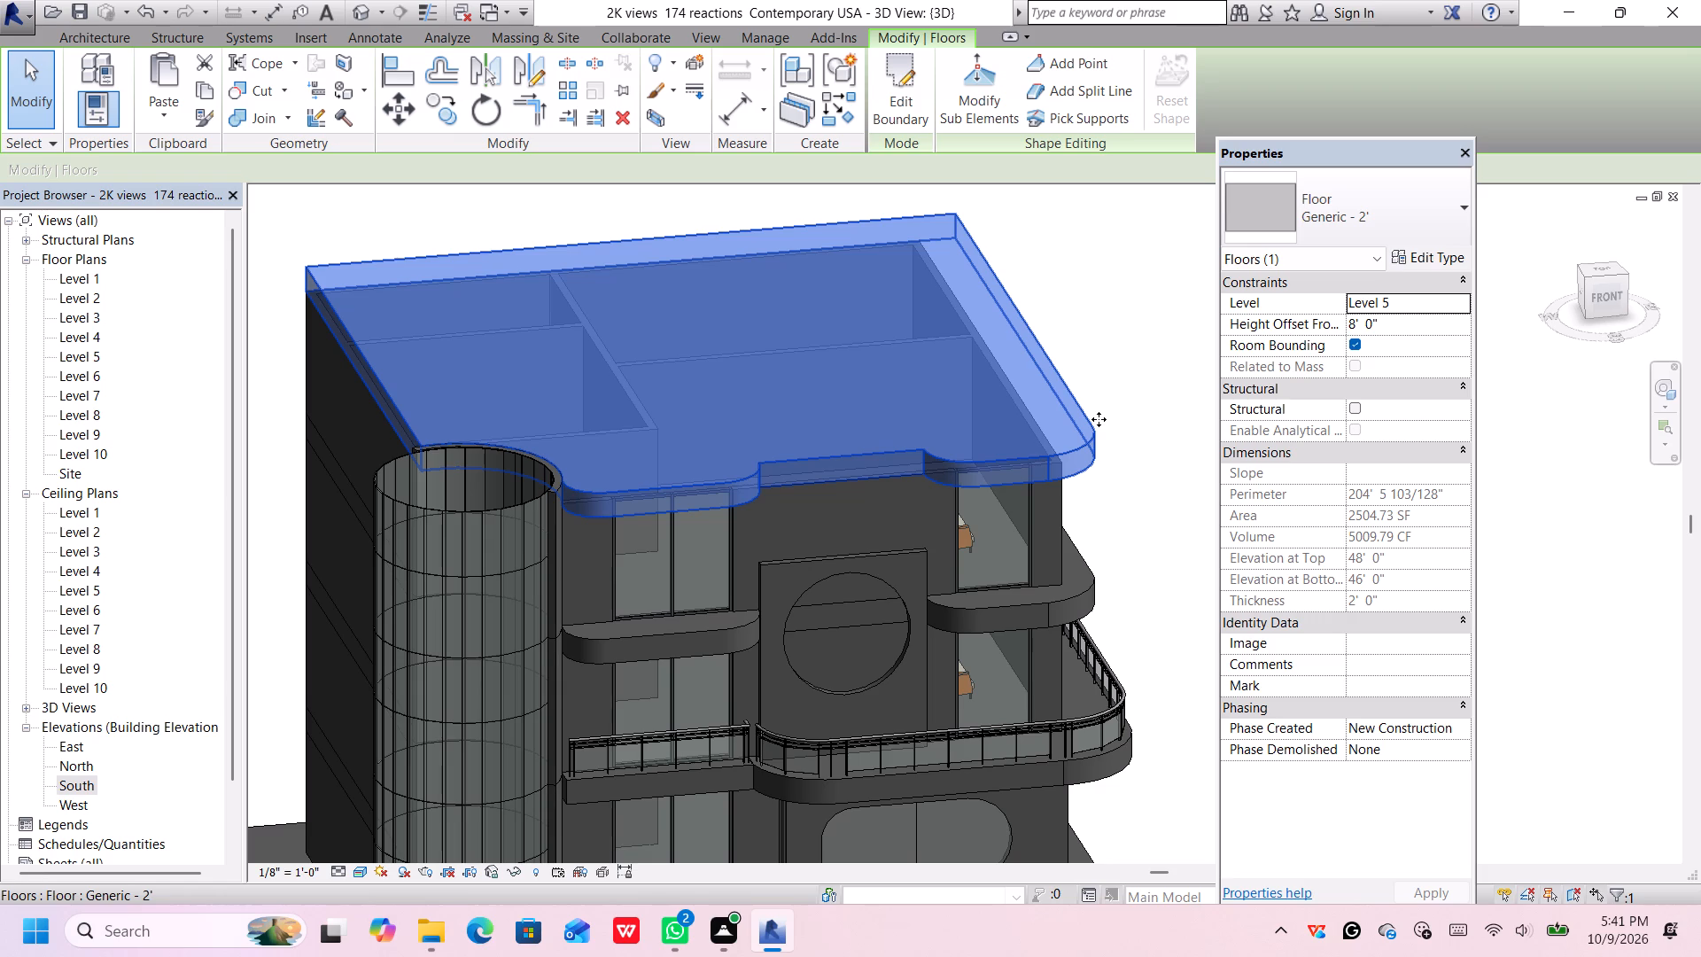
pyautogui.scroll(-2, 1112, 450)
pyautogui.scroll(1, 1096, 490)
pyautogui.scroll(-2, 1096, 493)
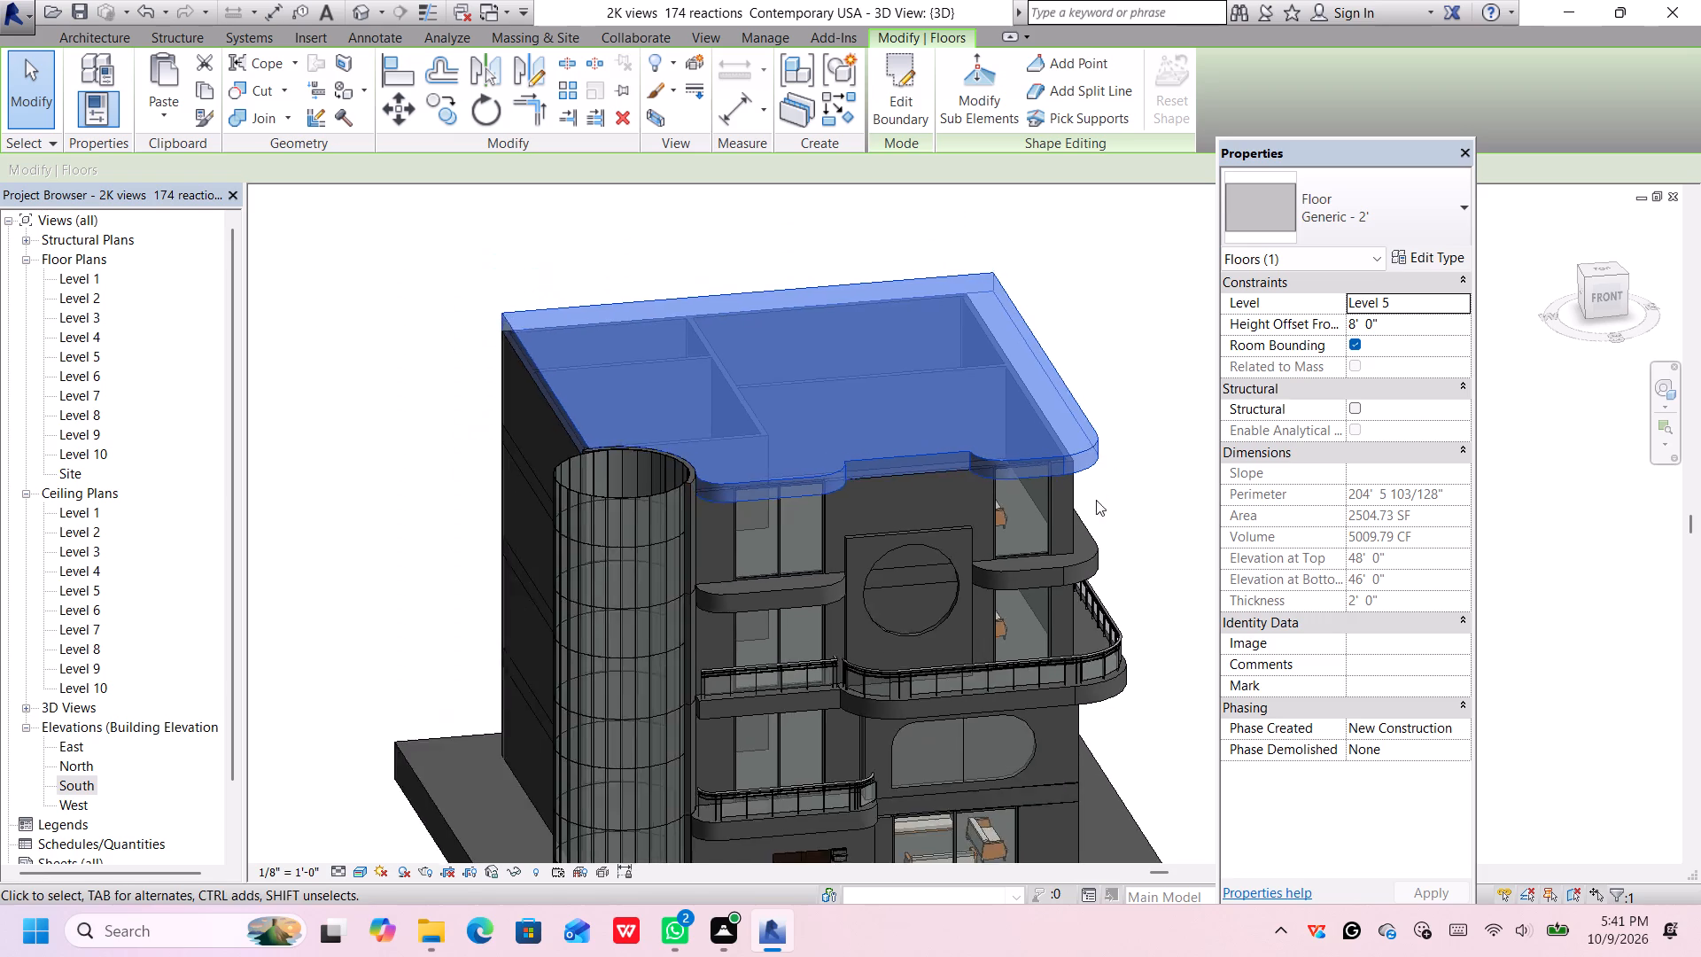
pyautogui.scroll(1, 1111, 517)
pyautogui.moveTo(1139, 543); pyautogui.dragTo(984, 416, button='middle')
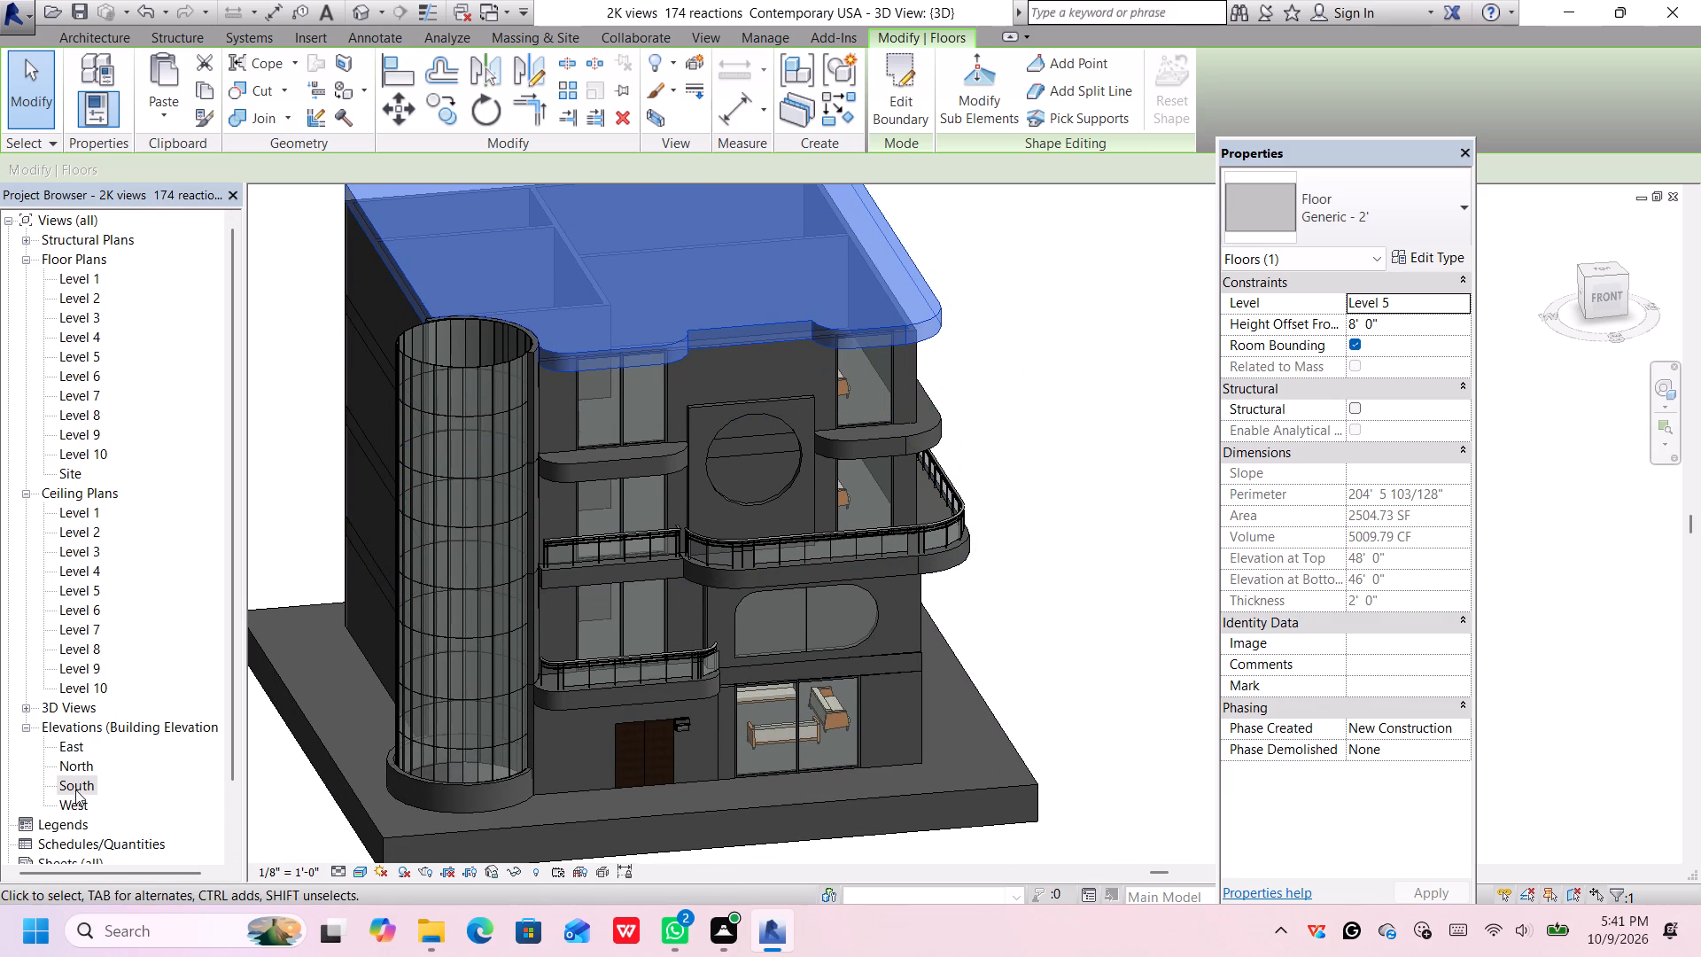
# In the South elevation, paste a copy of the grouped storey directly above the building's top roof slab.
pyautogui.doubleClick(75, 789)
pyautogui.scroll(1, 970, 525)
pyautogui.scroll(-1, 977, 524)
pyautogui.moveTo(971, 532); pyautogui.dragTo(982, 572, button='middle')
pyautogui.press('Escape')
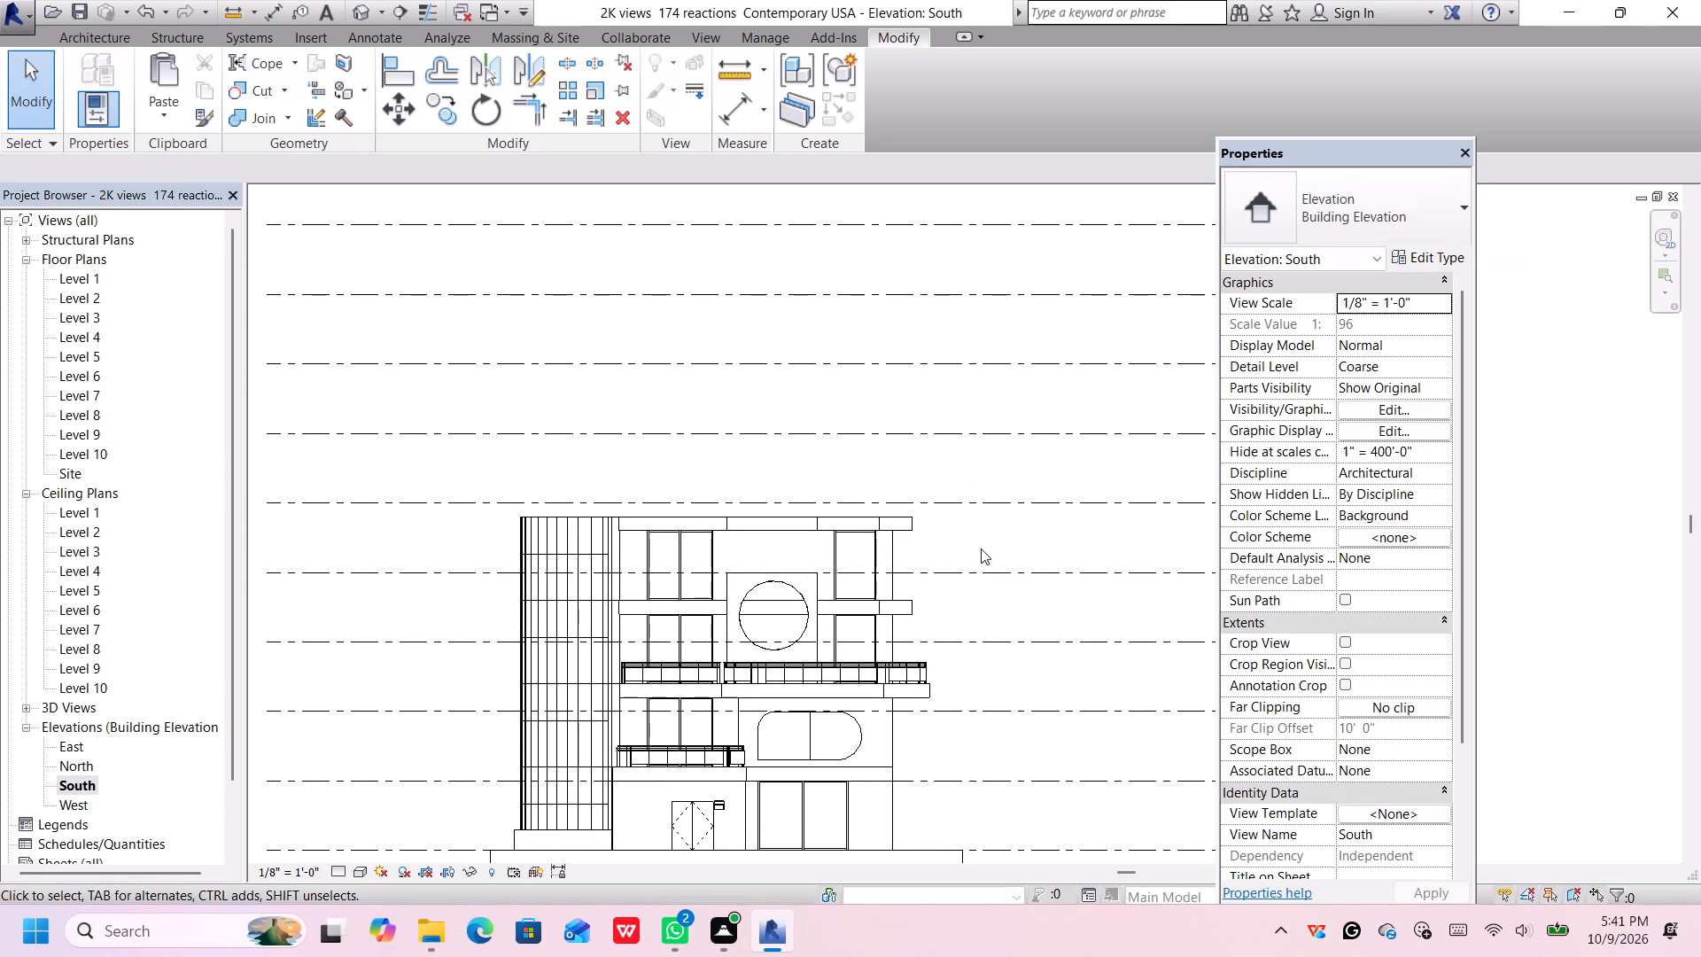
pyautogui.hotkey('ctrl', 'v')
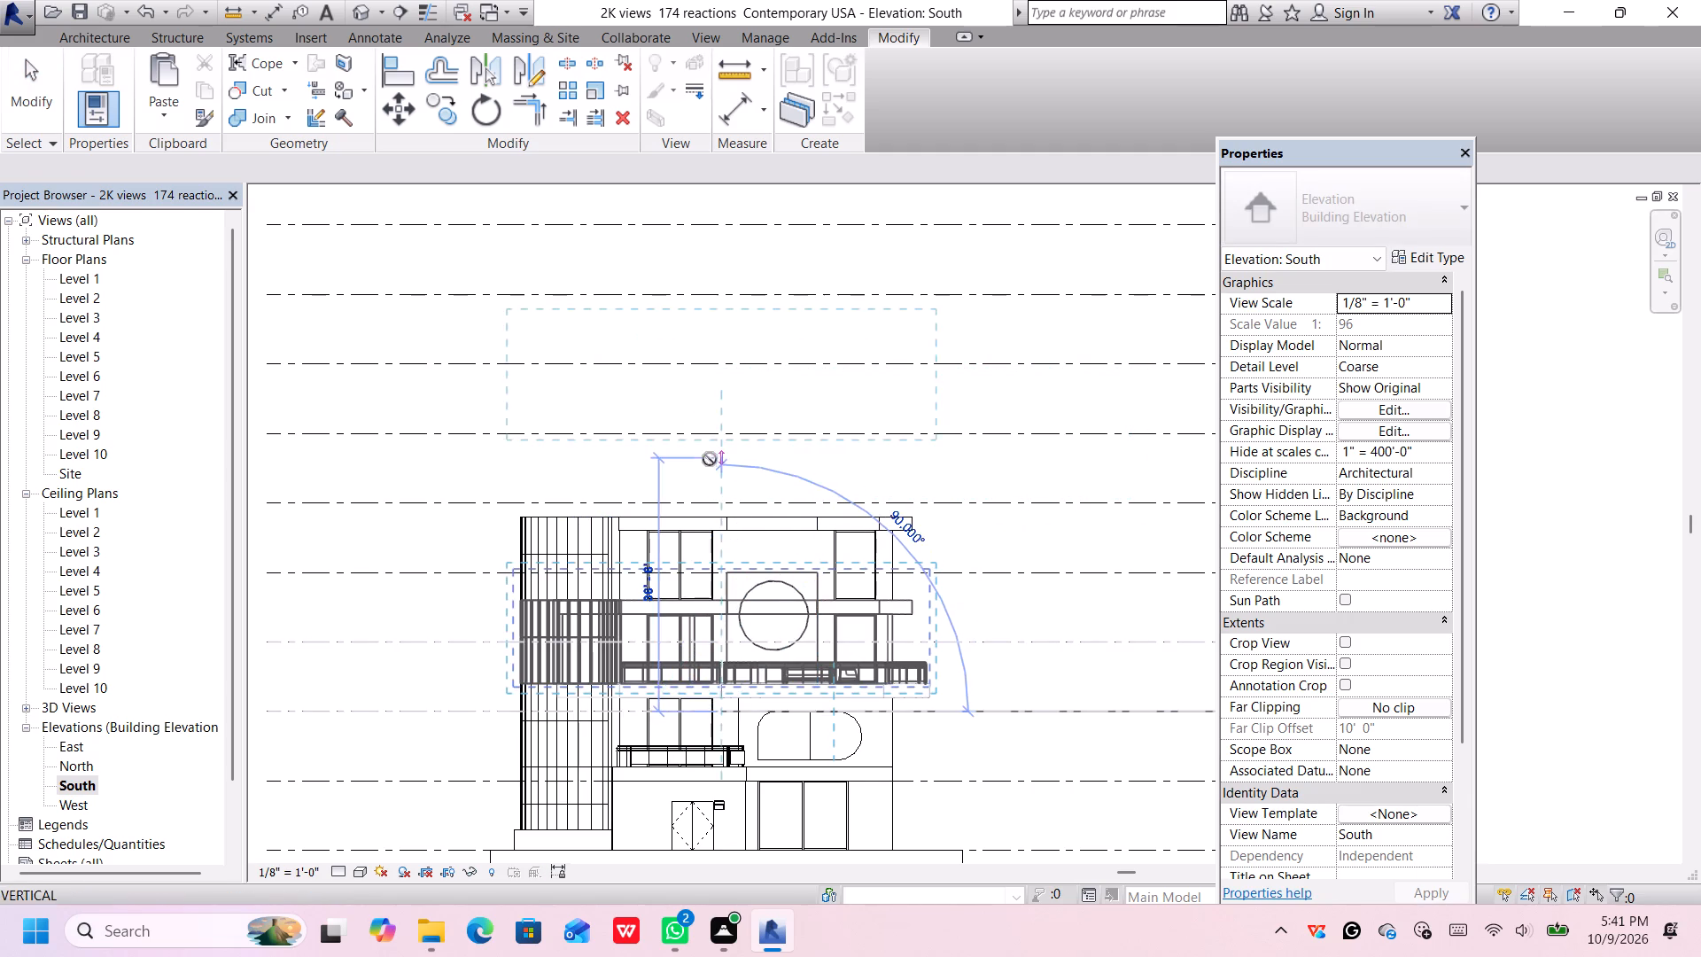
pyautogui.scroll(2, 726, 518)
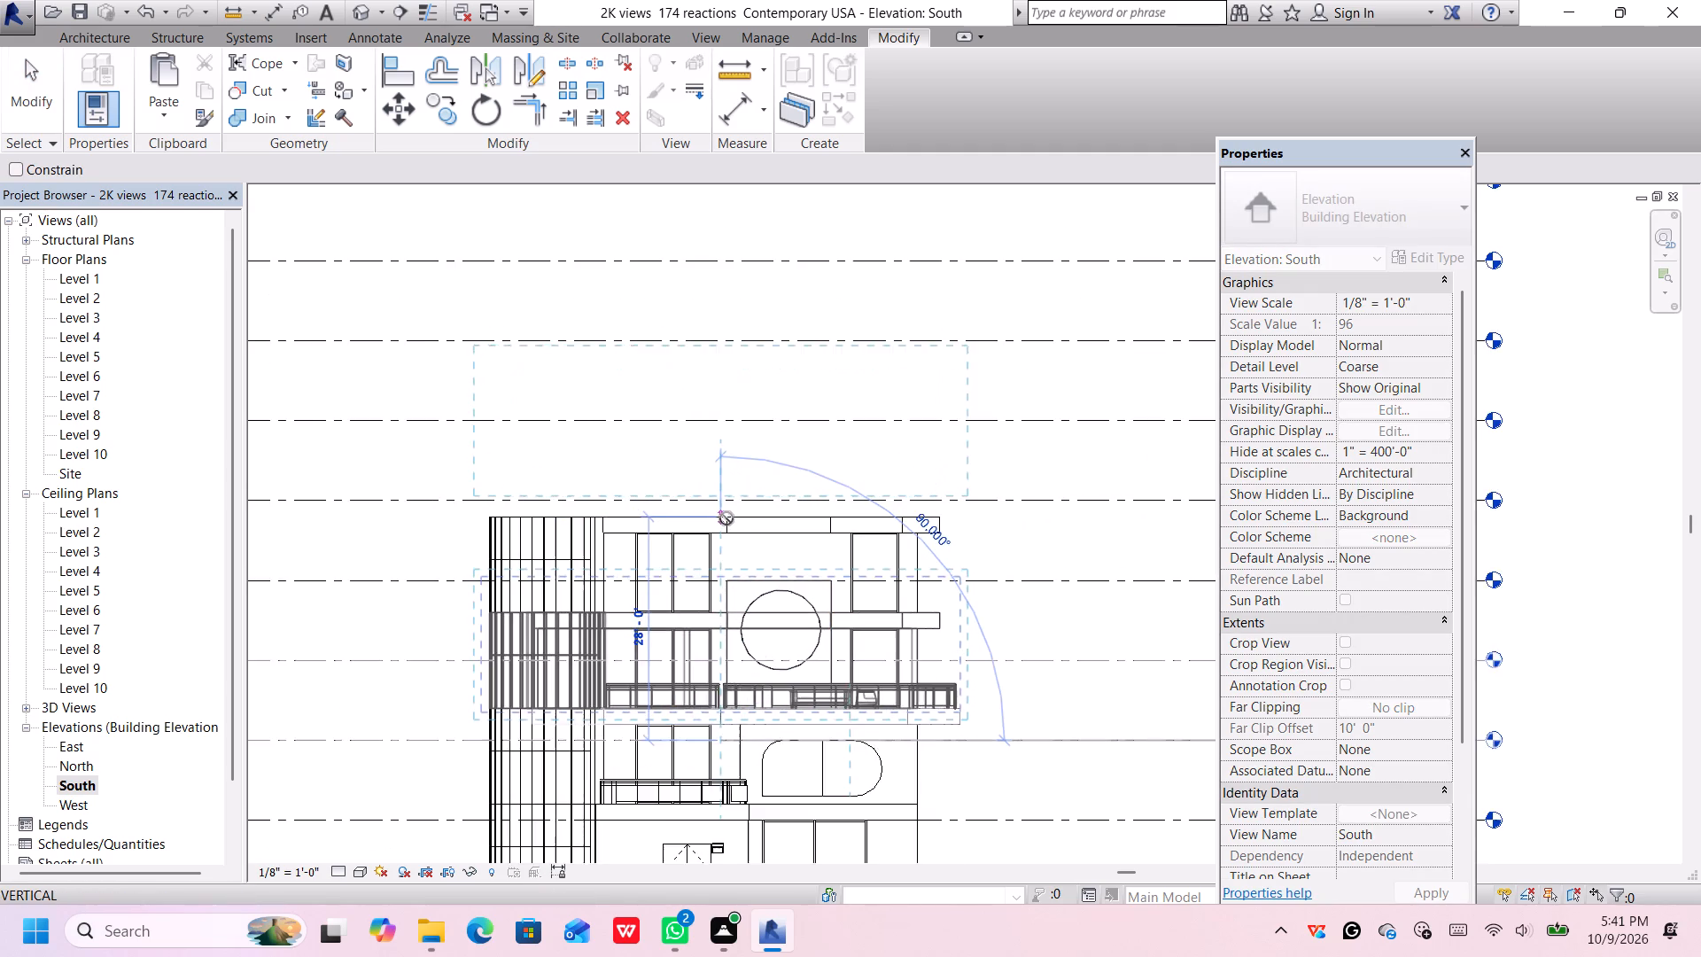
pyautogui.scroll(1, 726, 518)
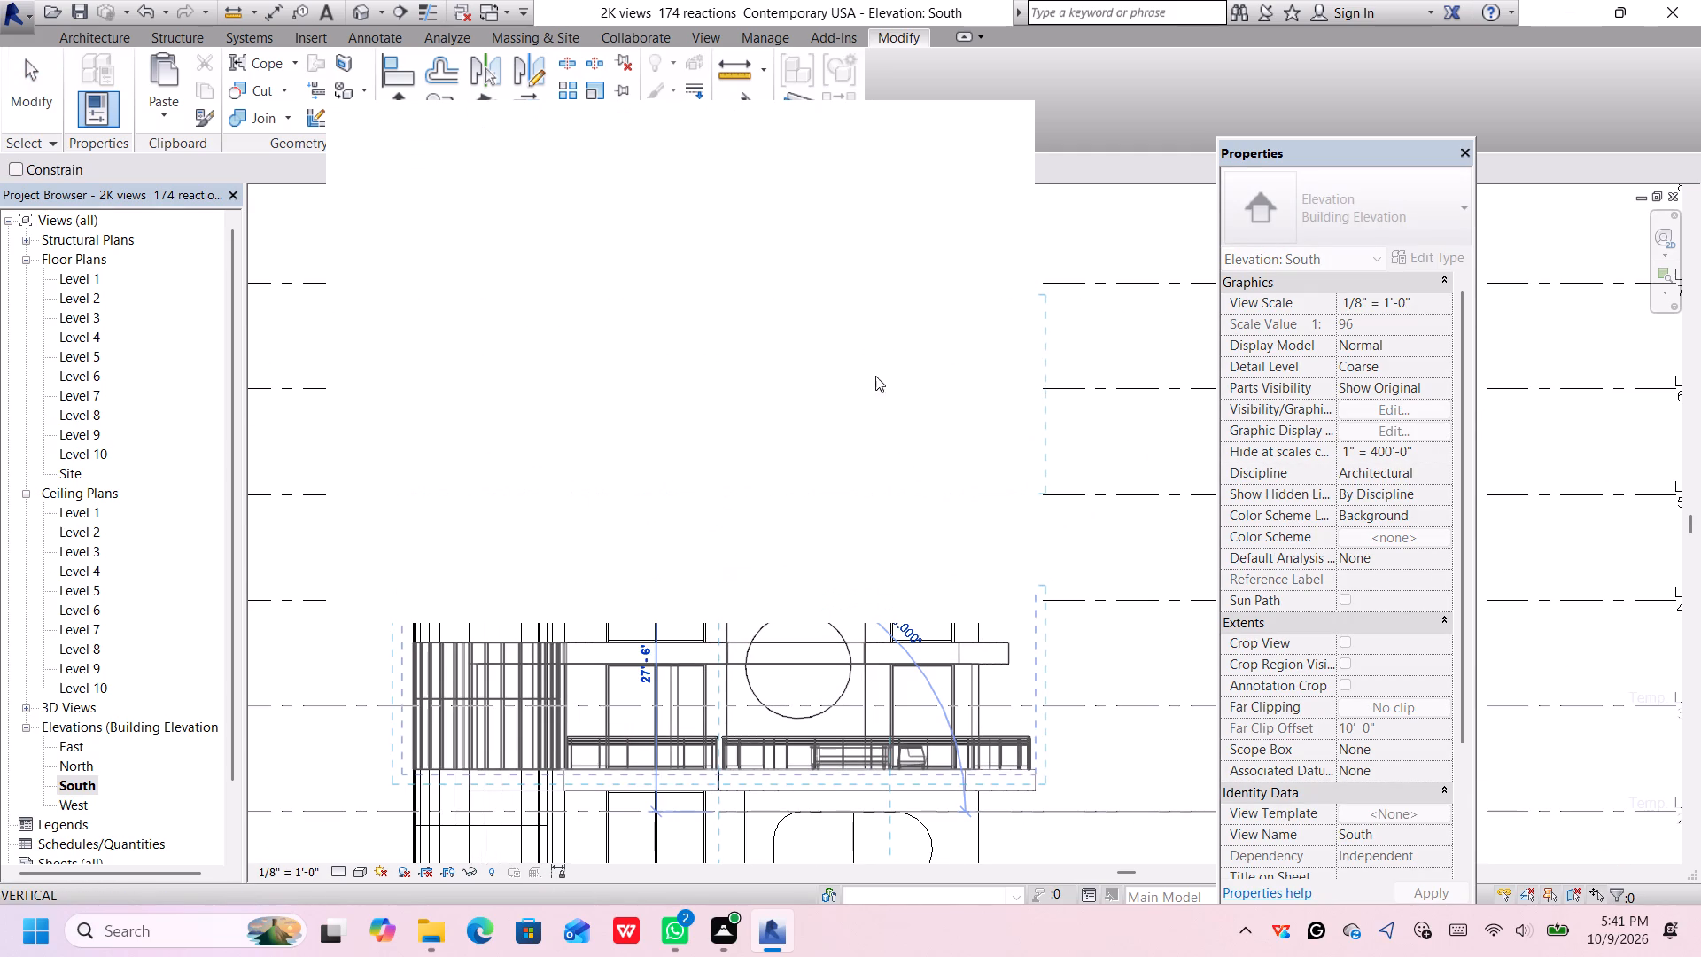
pyautogui.click(999, 136)
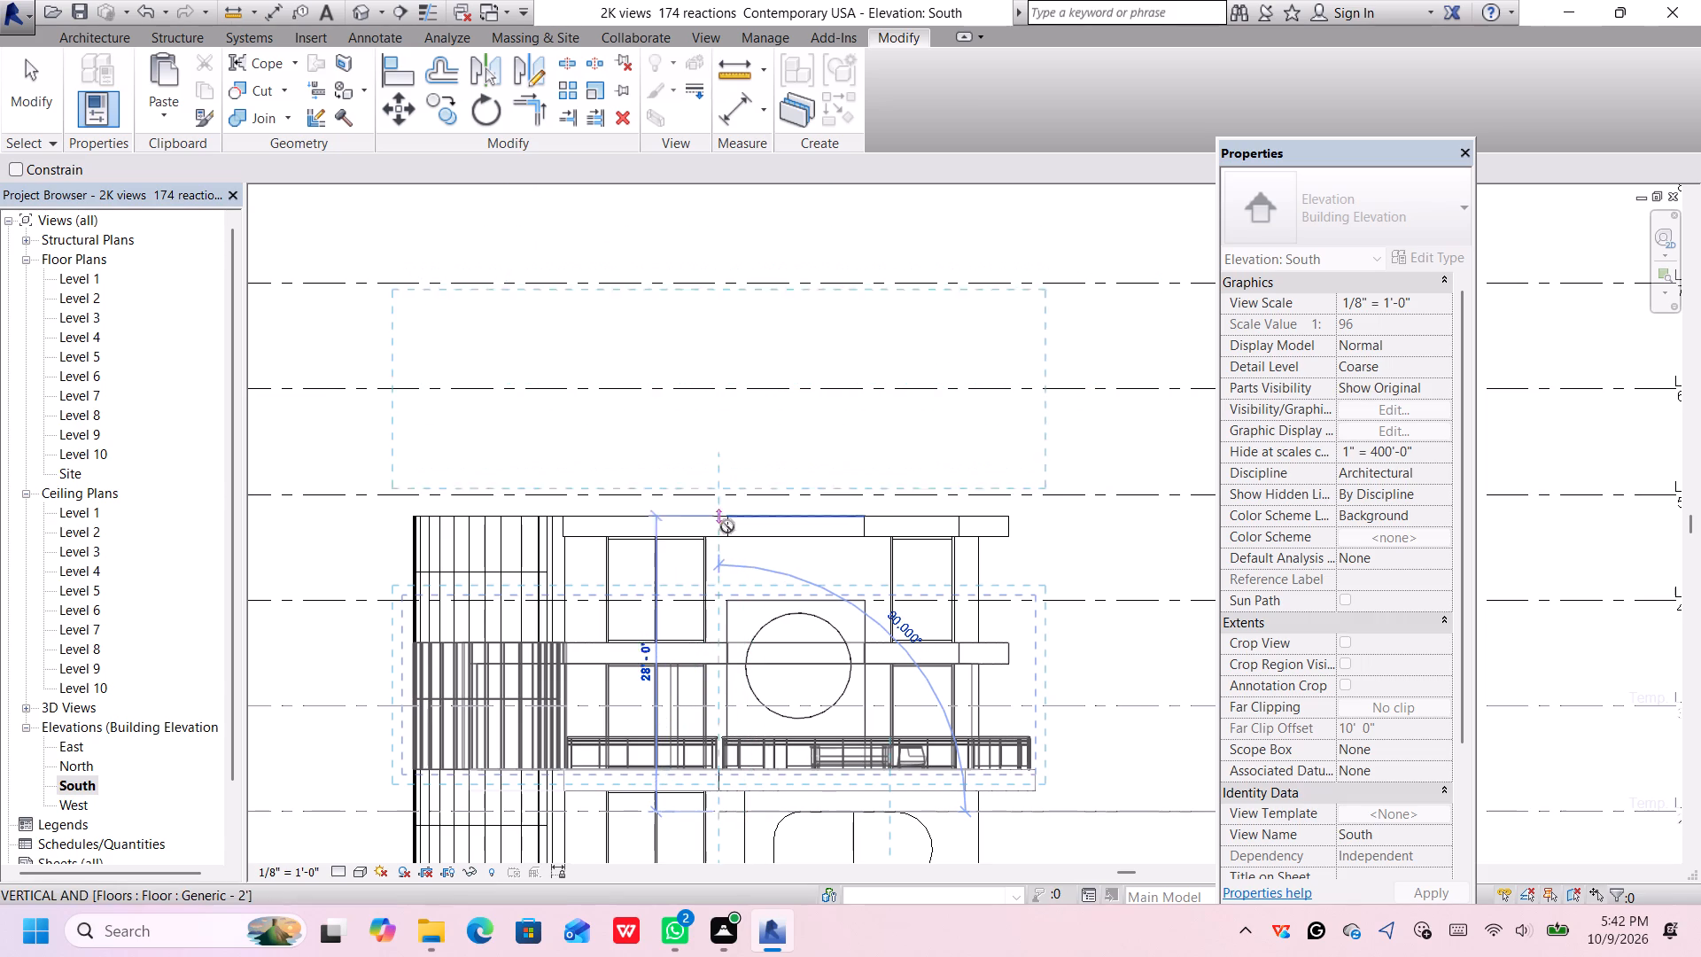
pyautogui.scroll(1, 728, 535)
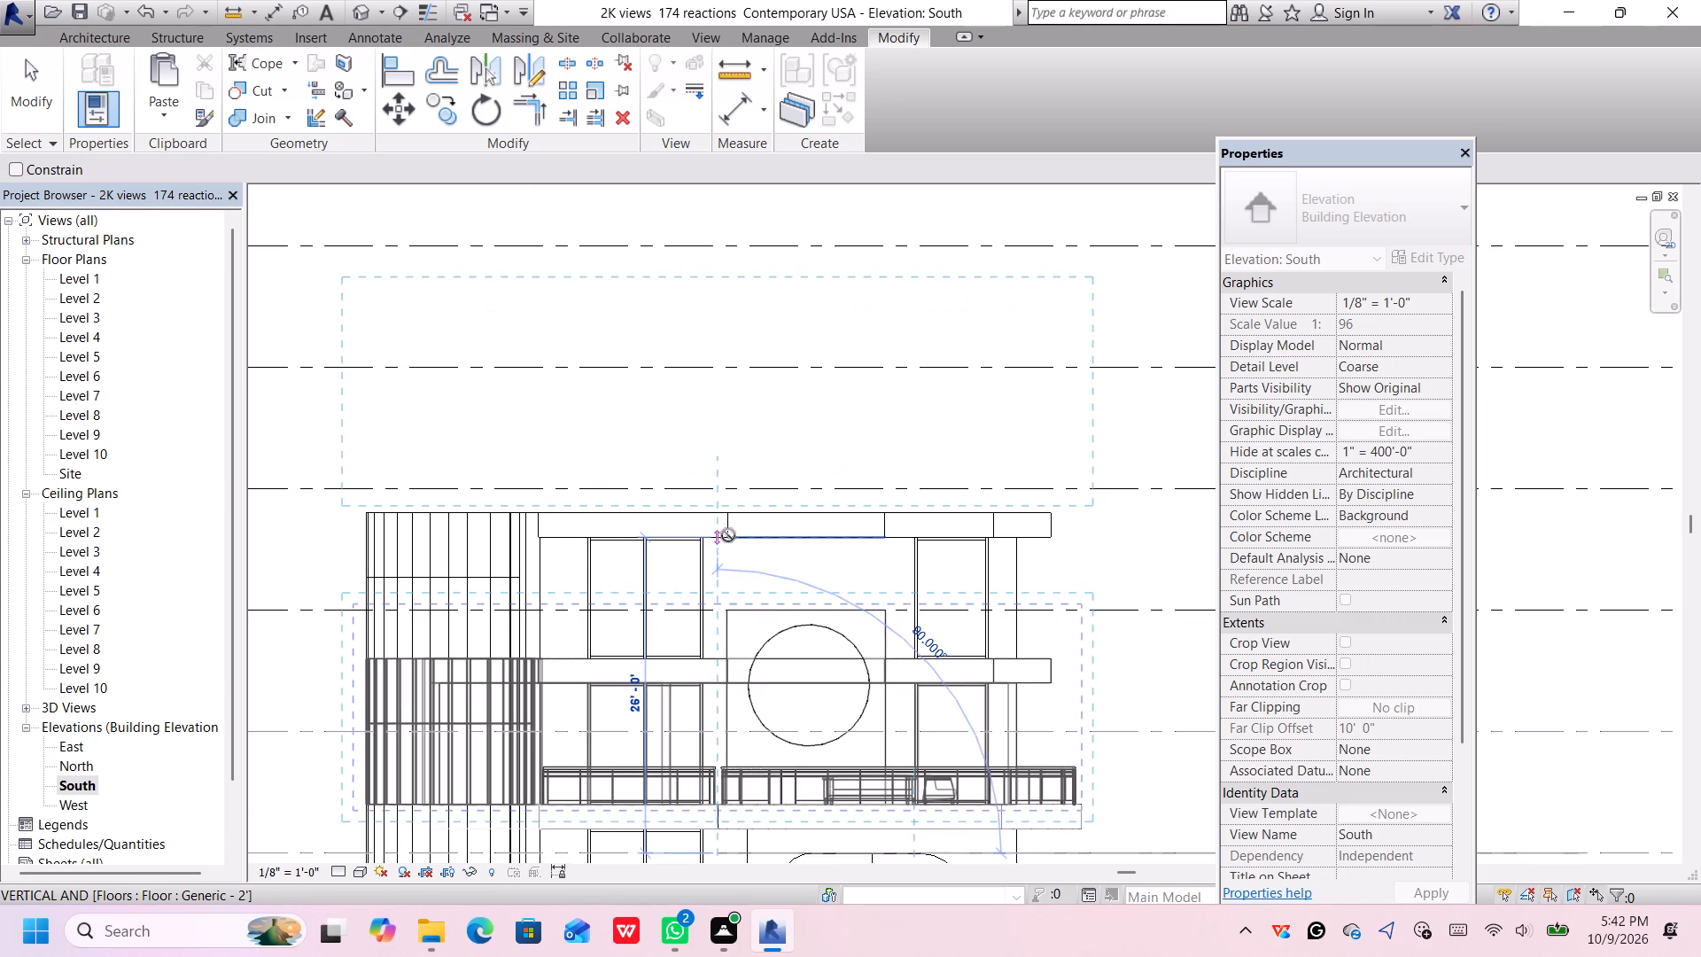
pyautogui.click(722, 535)
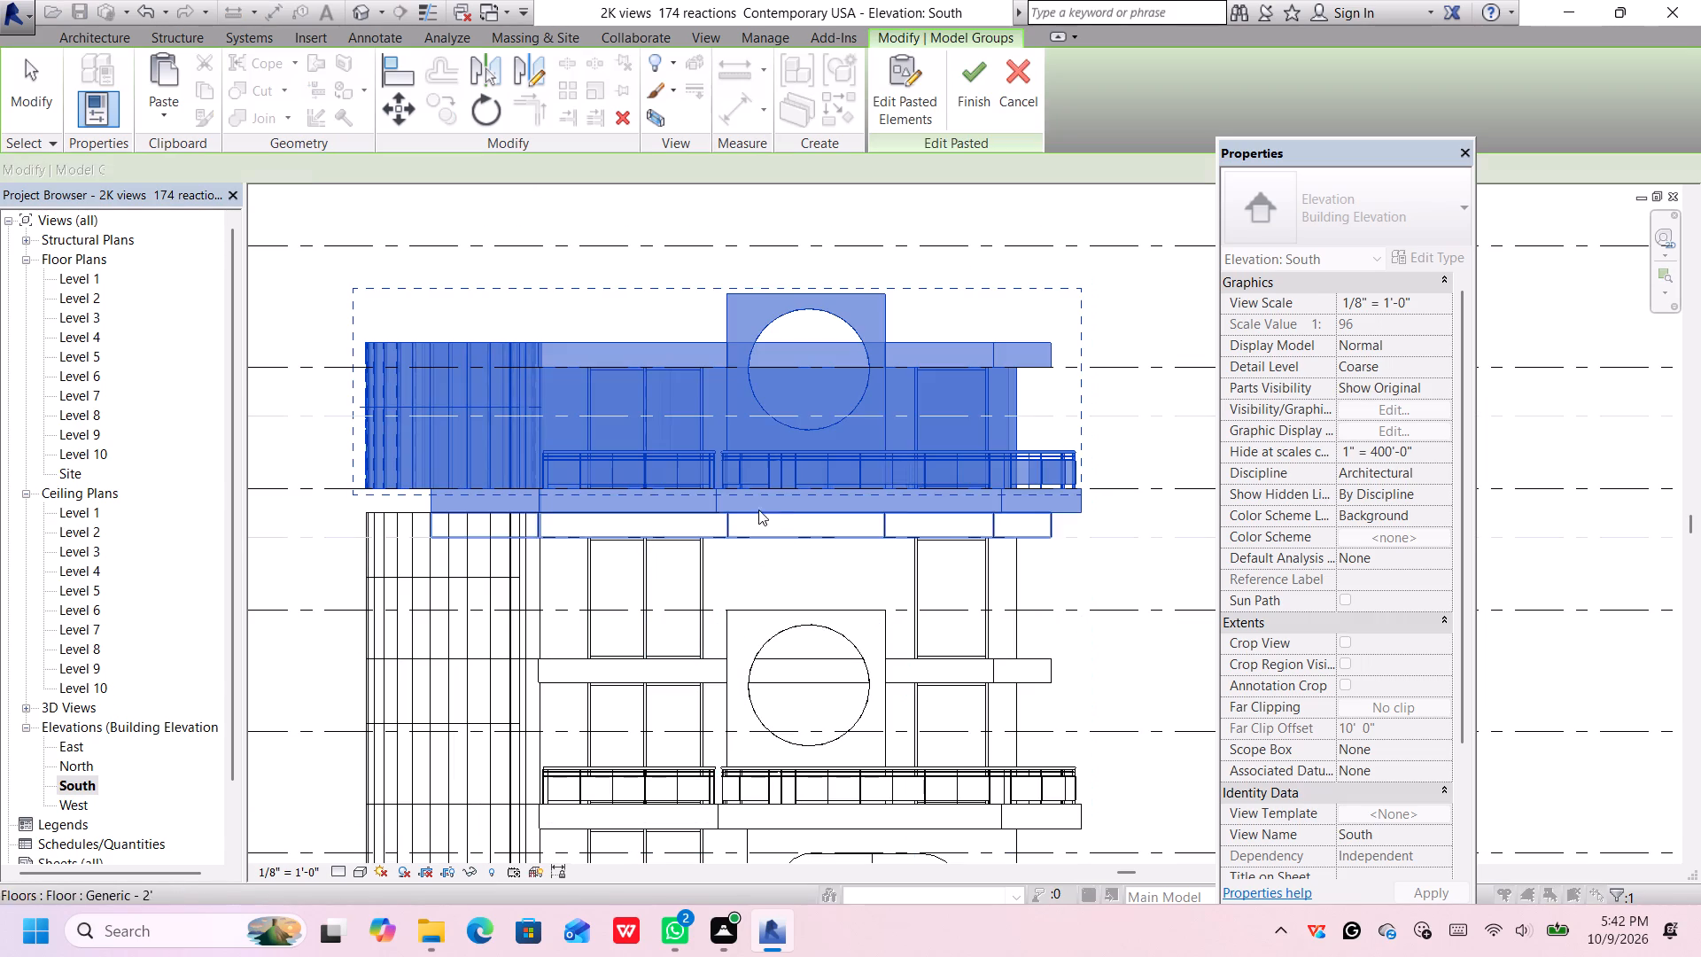
# Nudge the pasted storey down until its glazed tower sits on the tower below, and finish the paste.
pyautogui.press('Down')
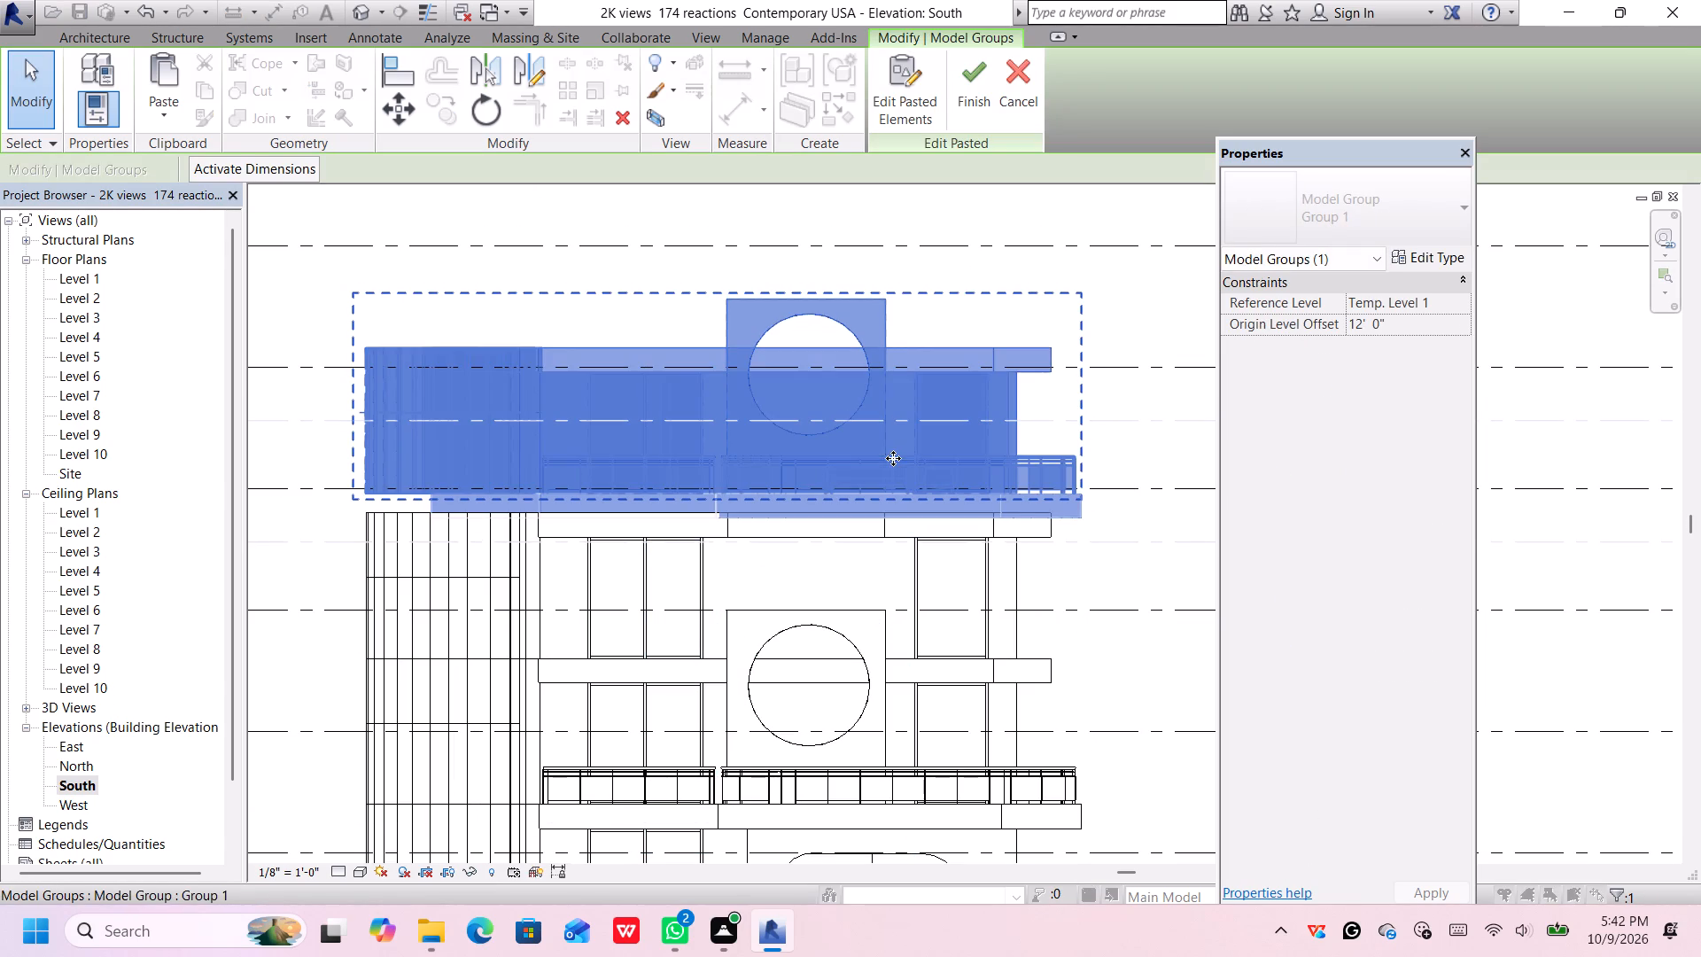
pyautogui.press('Down')
pyautogui.press('Down')
pyautogui.press('Down')
pyautogui.press('Down')
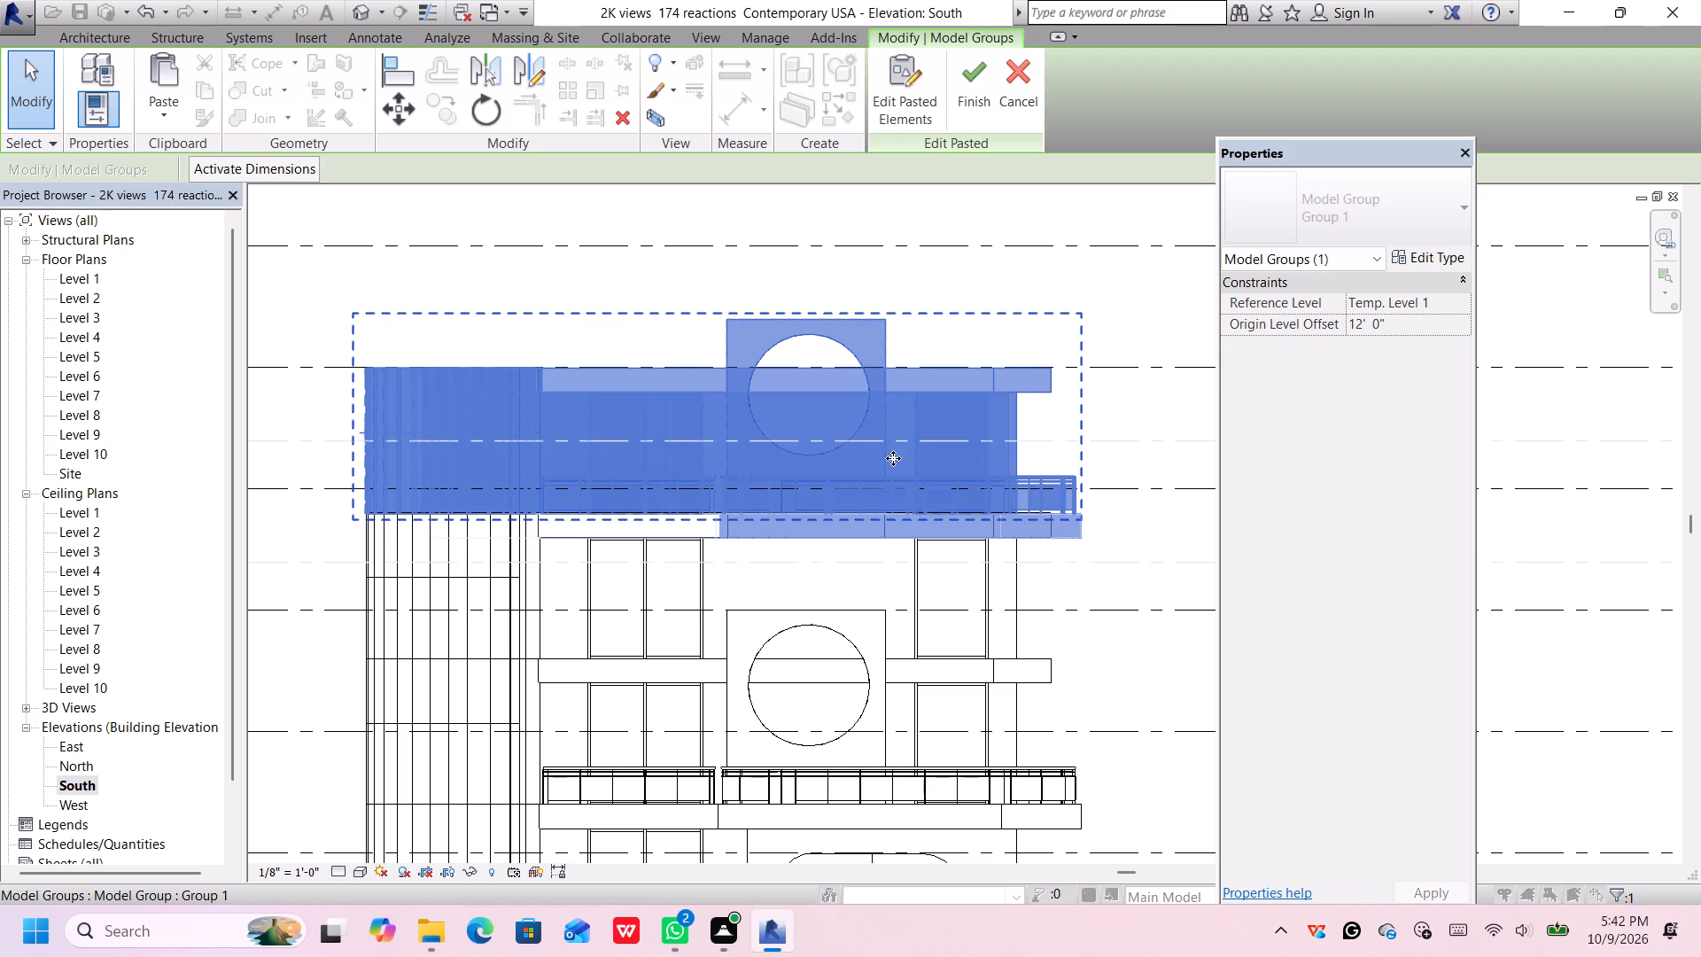
pyautogui.scroll(1, 398, 492)
pyautogui.scroll(2, 315, 527)
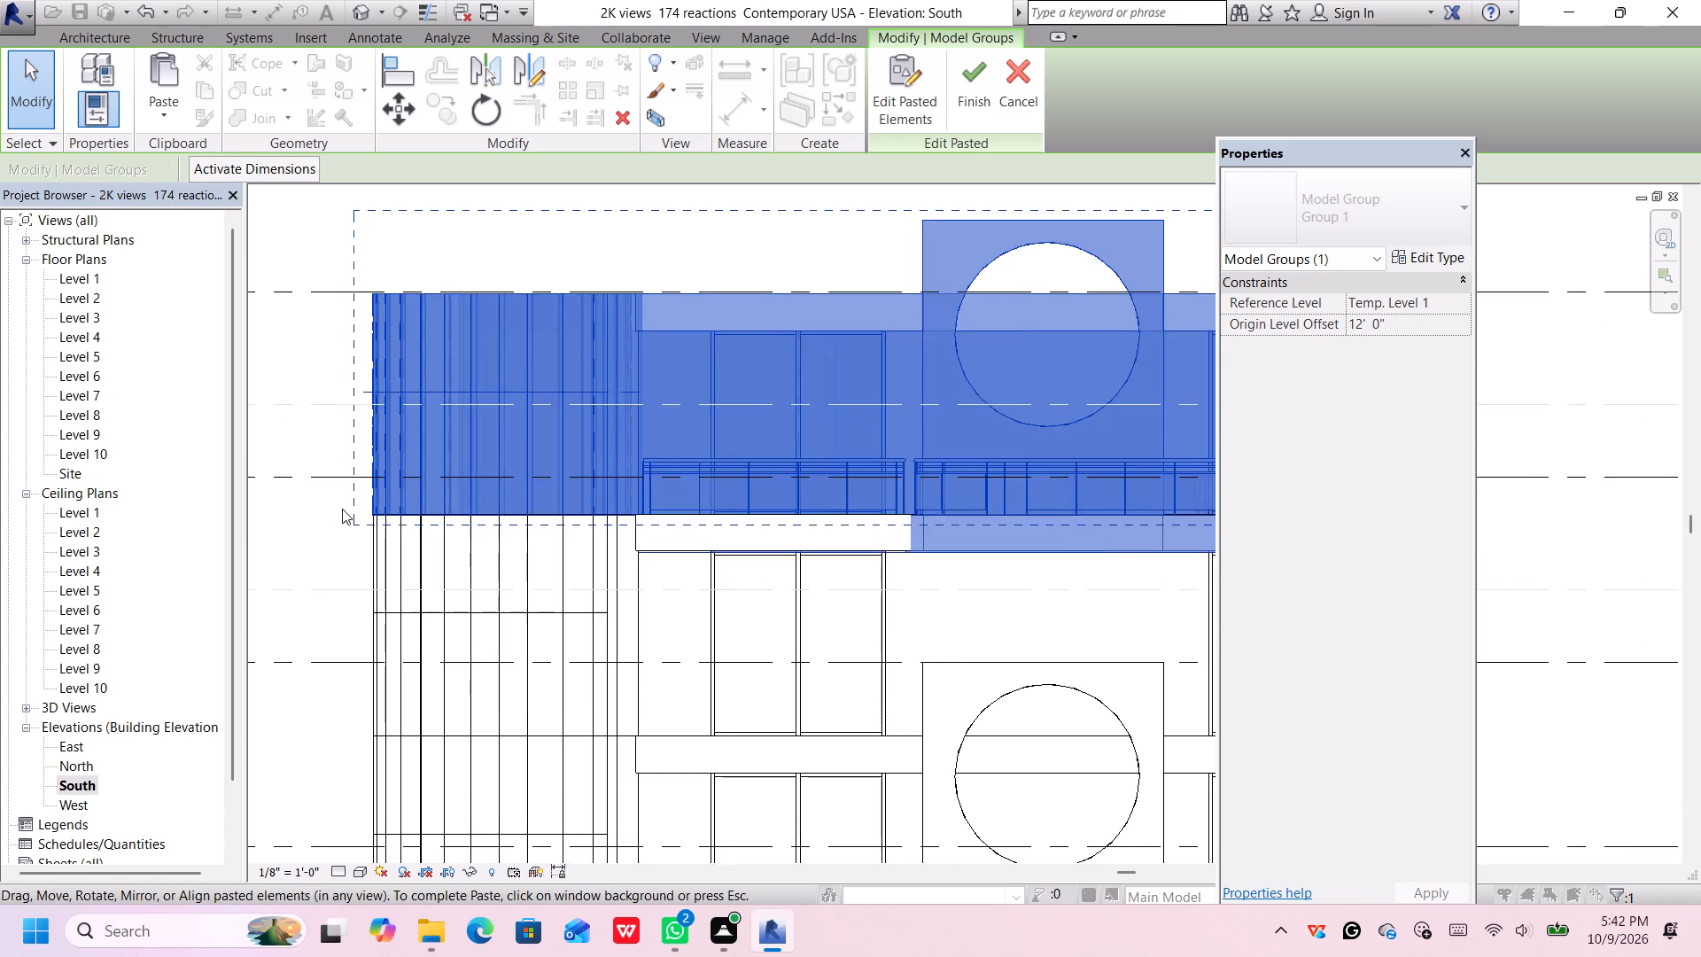
pyautogui.scroll(-4, 344, 507)
pyautogui.moveTo(1111, 308); pyautogui.dragTo(1095, 408, button='middle')
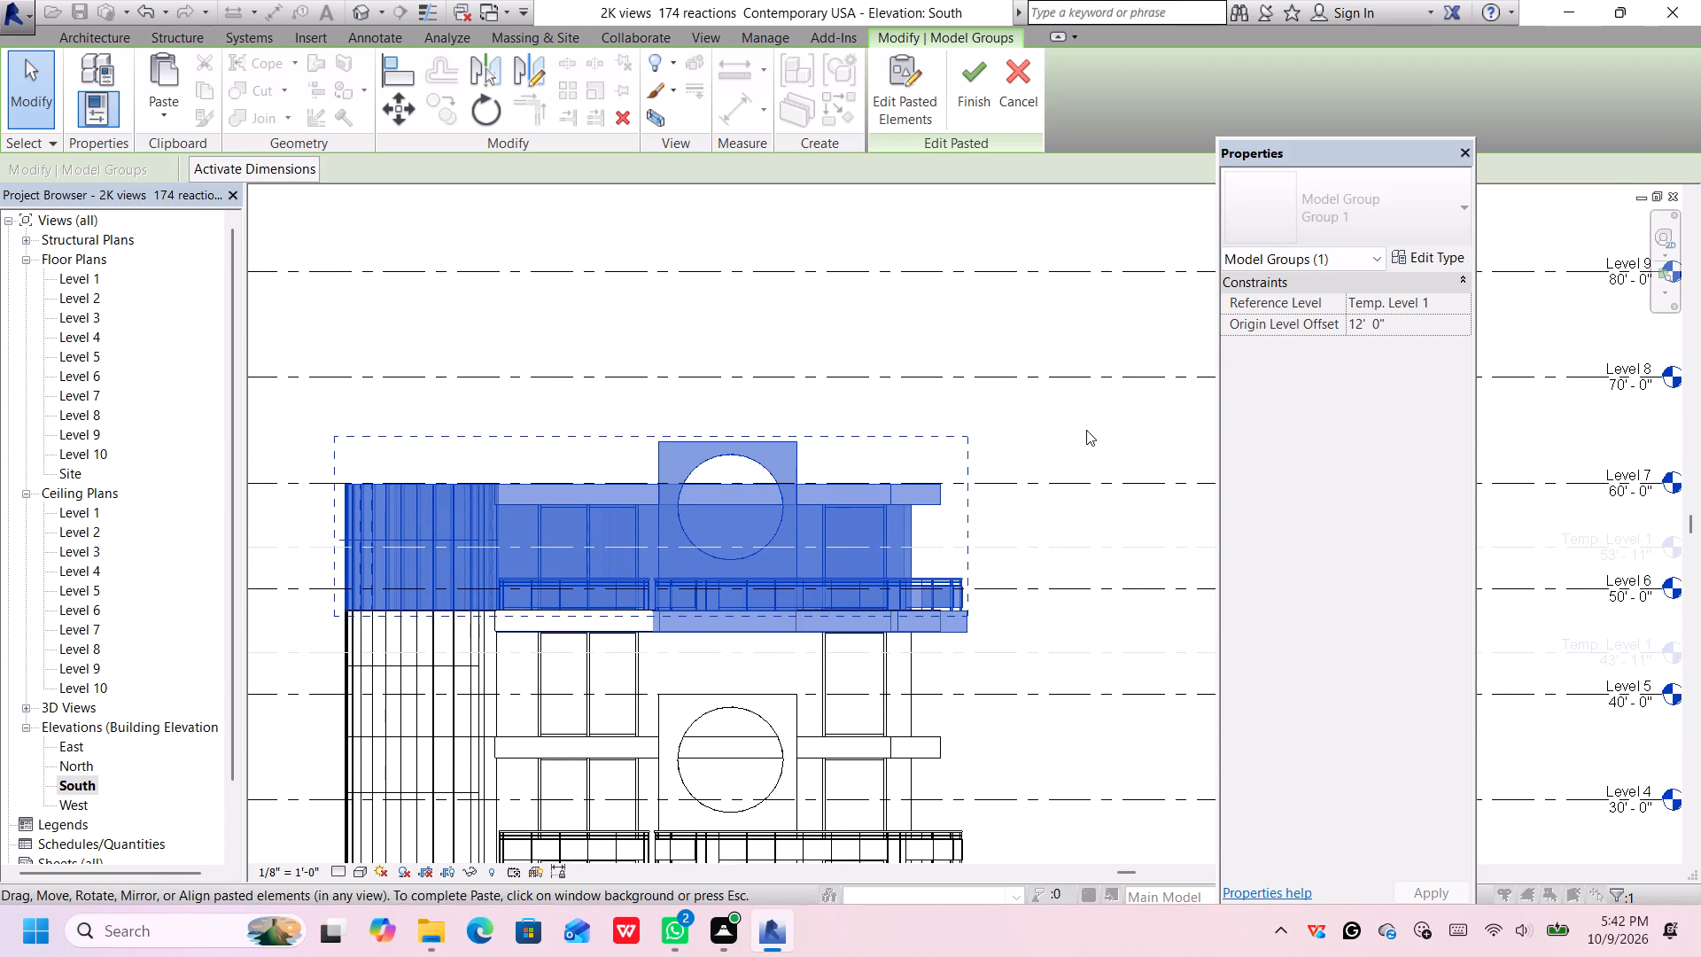
pyautogui.click(1077, 439)
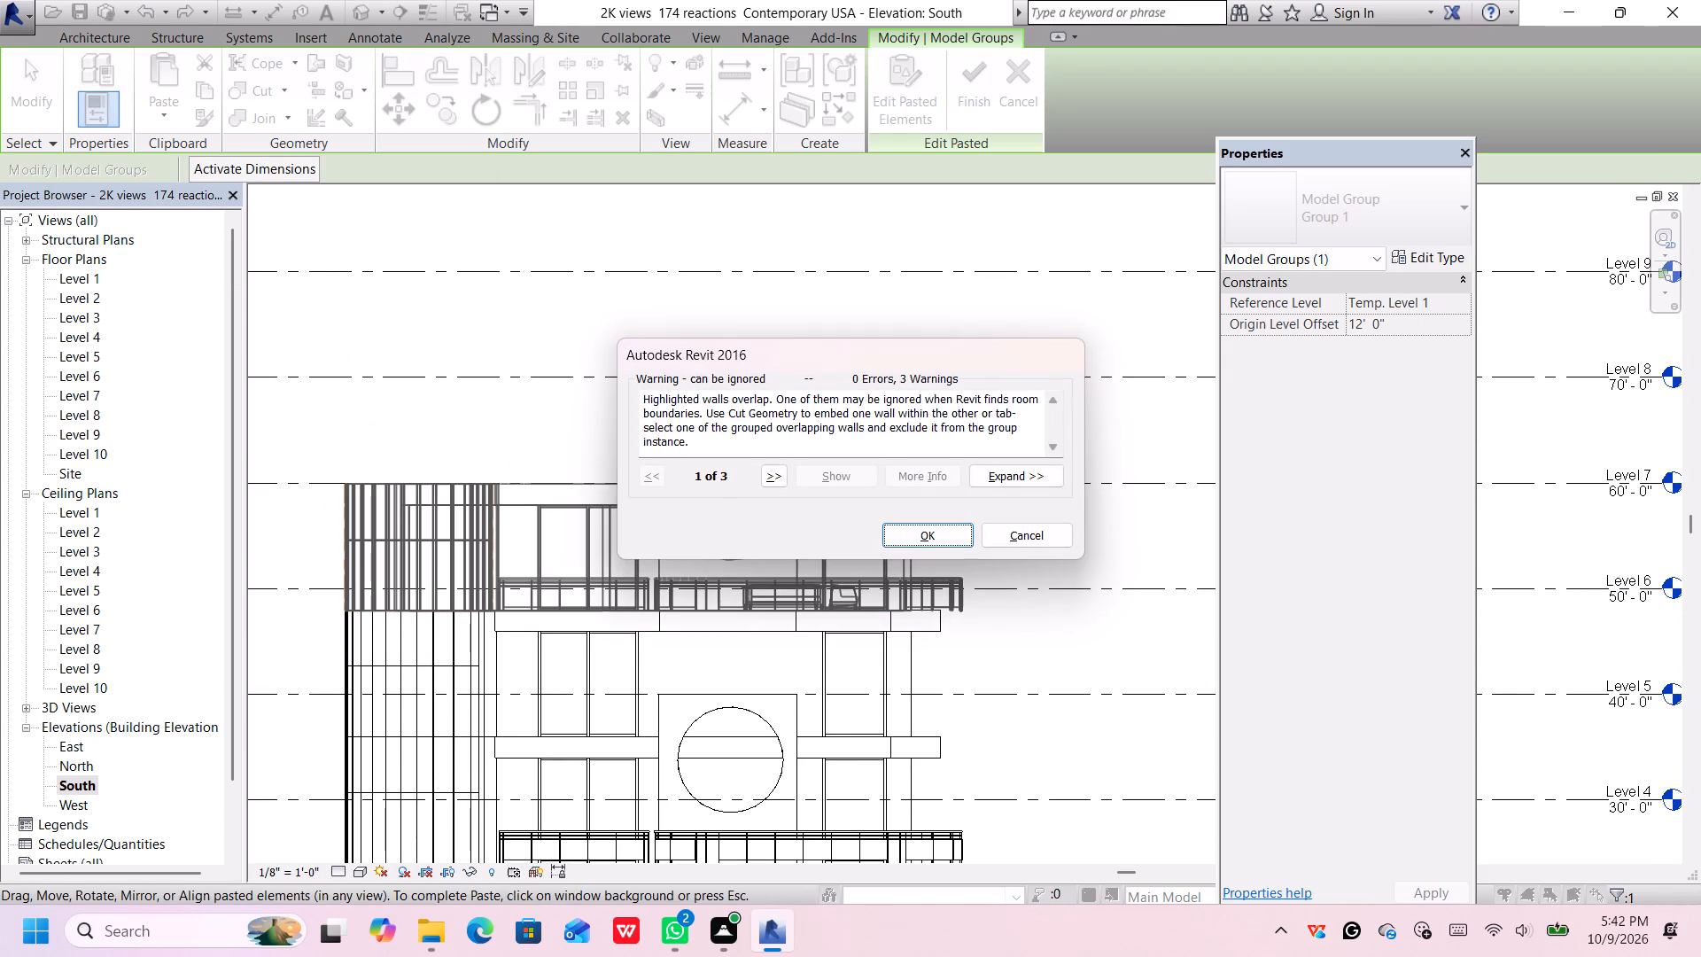
pyautogui.click(942, 535)
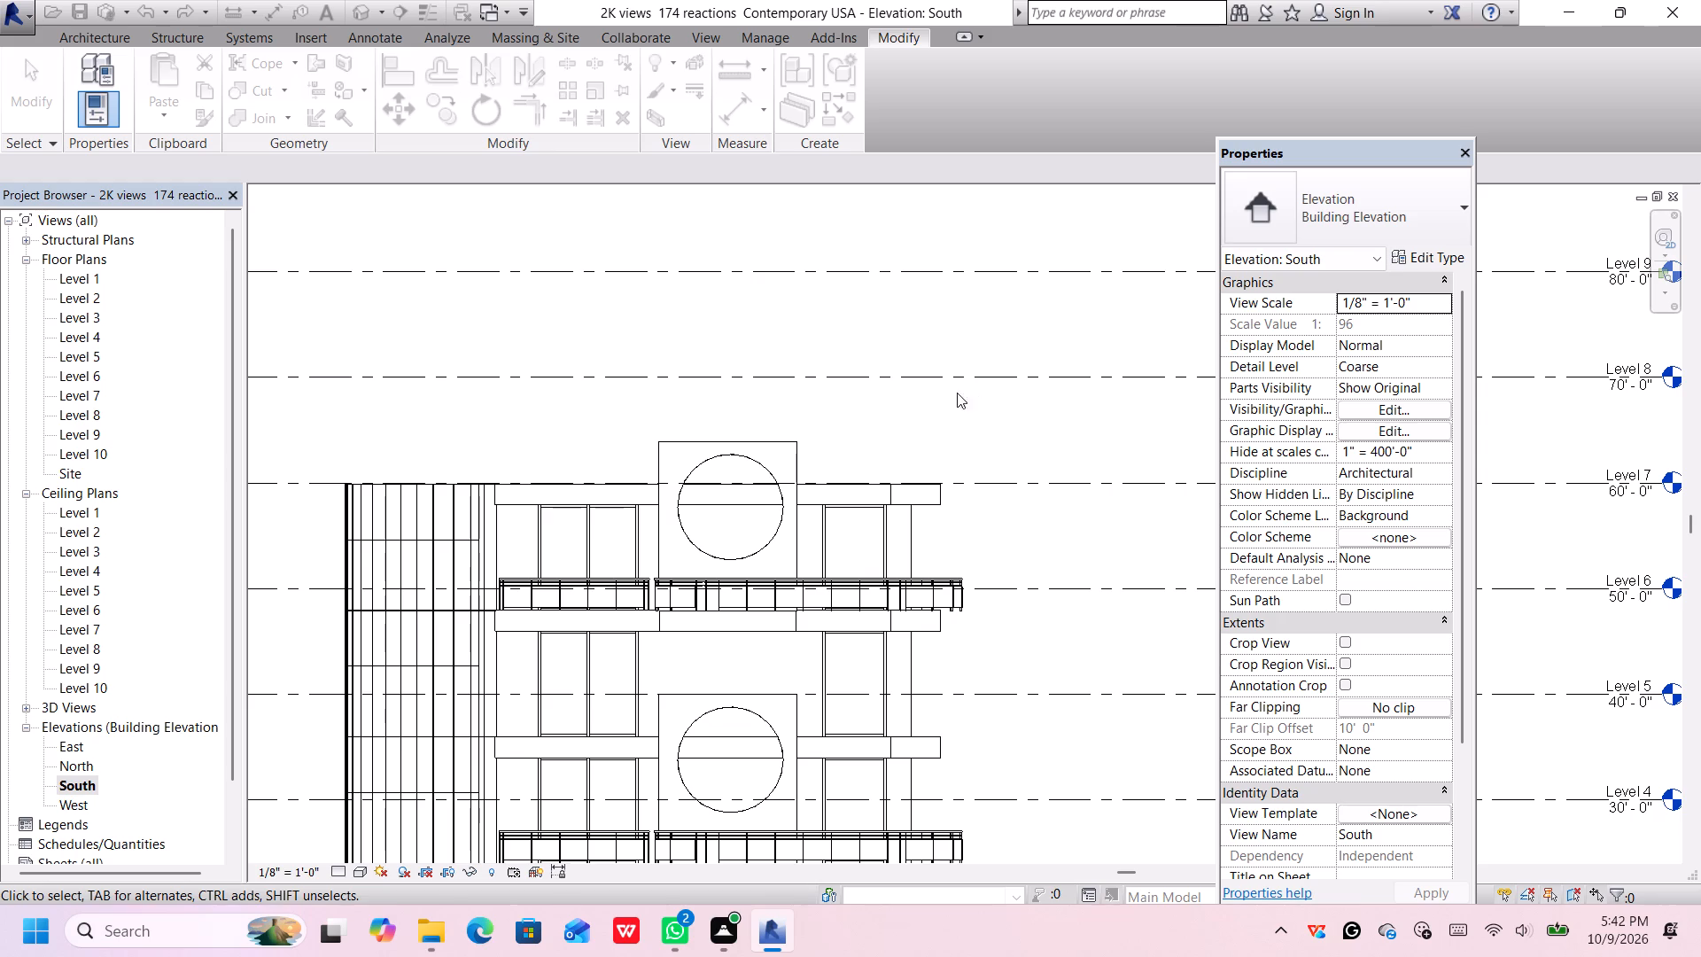
# Paste a second copy of the grouped storey above the newly added one, aligned vertically with the building.
pyautogui.scroll(1, 883, 395)
pyautogui.moveTo(883, 396); pyautogui.dragTo(968, 410, button='middle')
pyautogui.scroll(-1, 968, 410)
pyautogui.hotkey('ctrl', 'v')
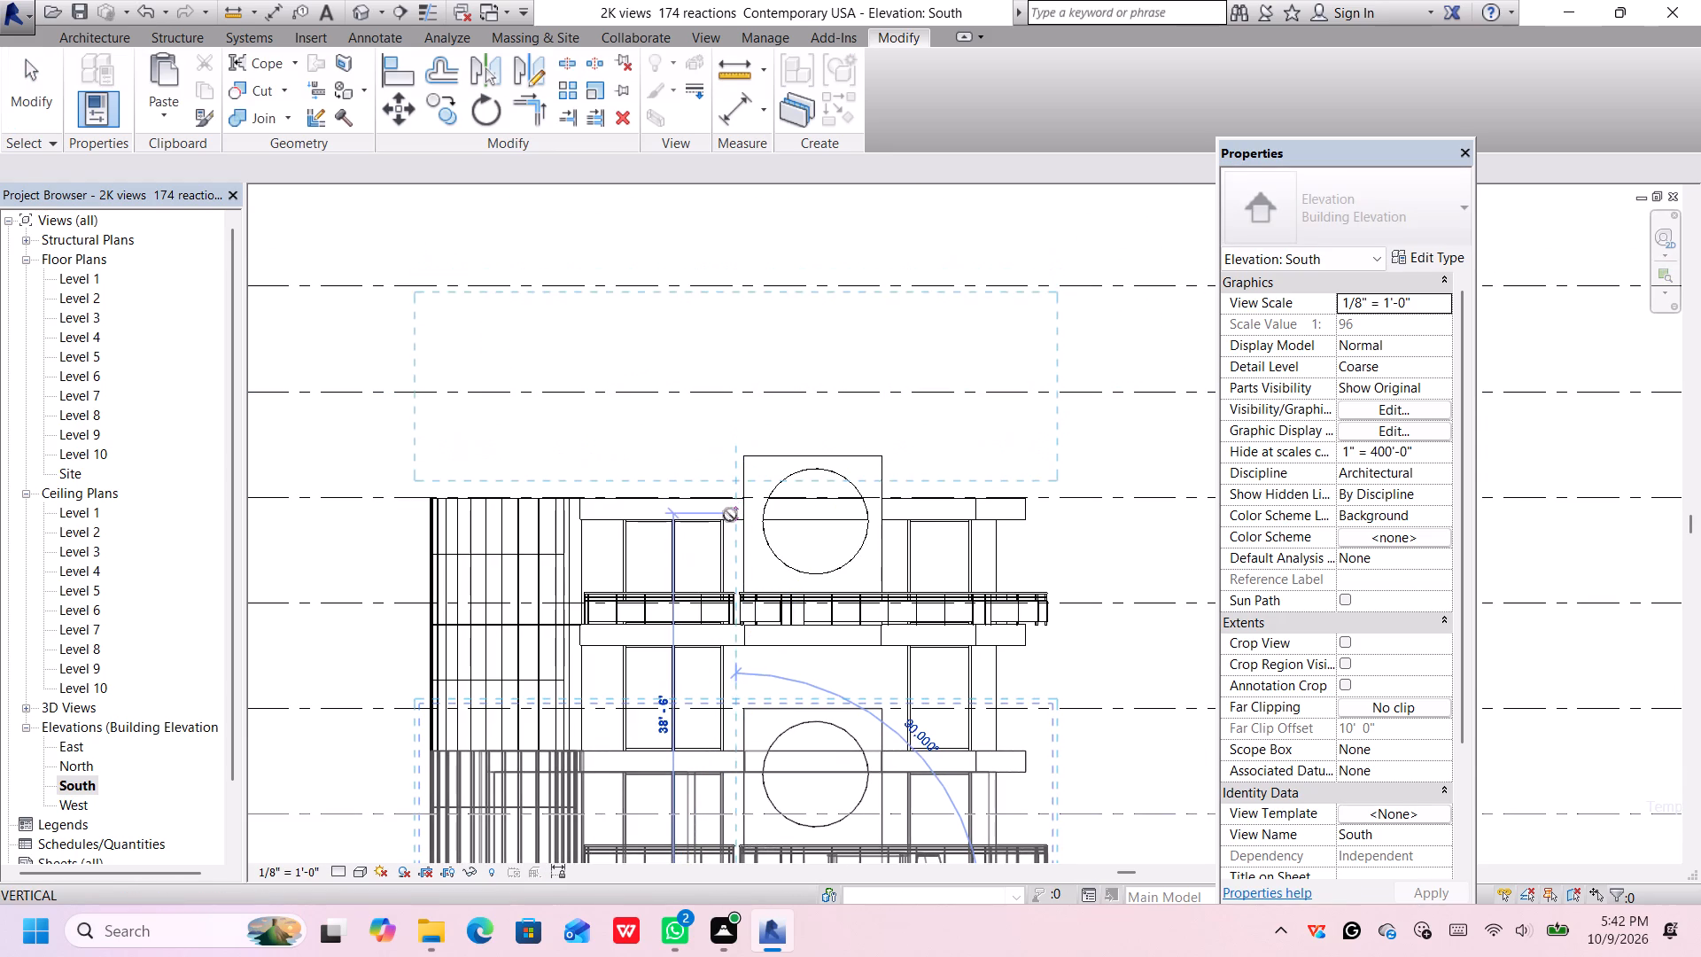
pyautogui.scroll(2, 730, 520)
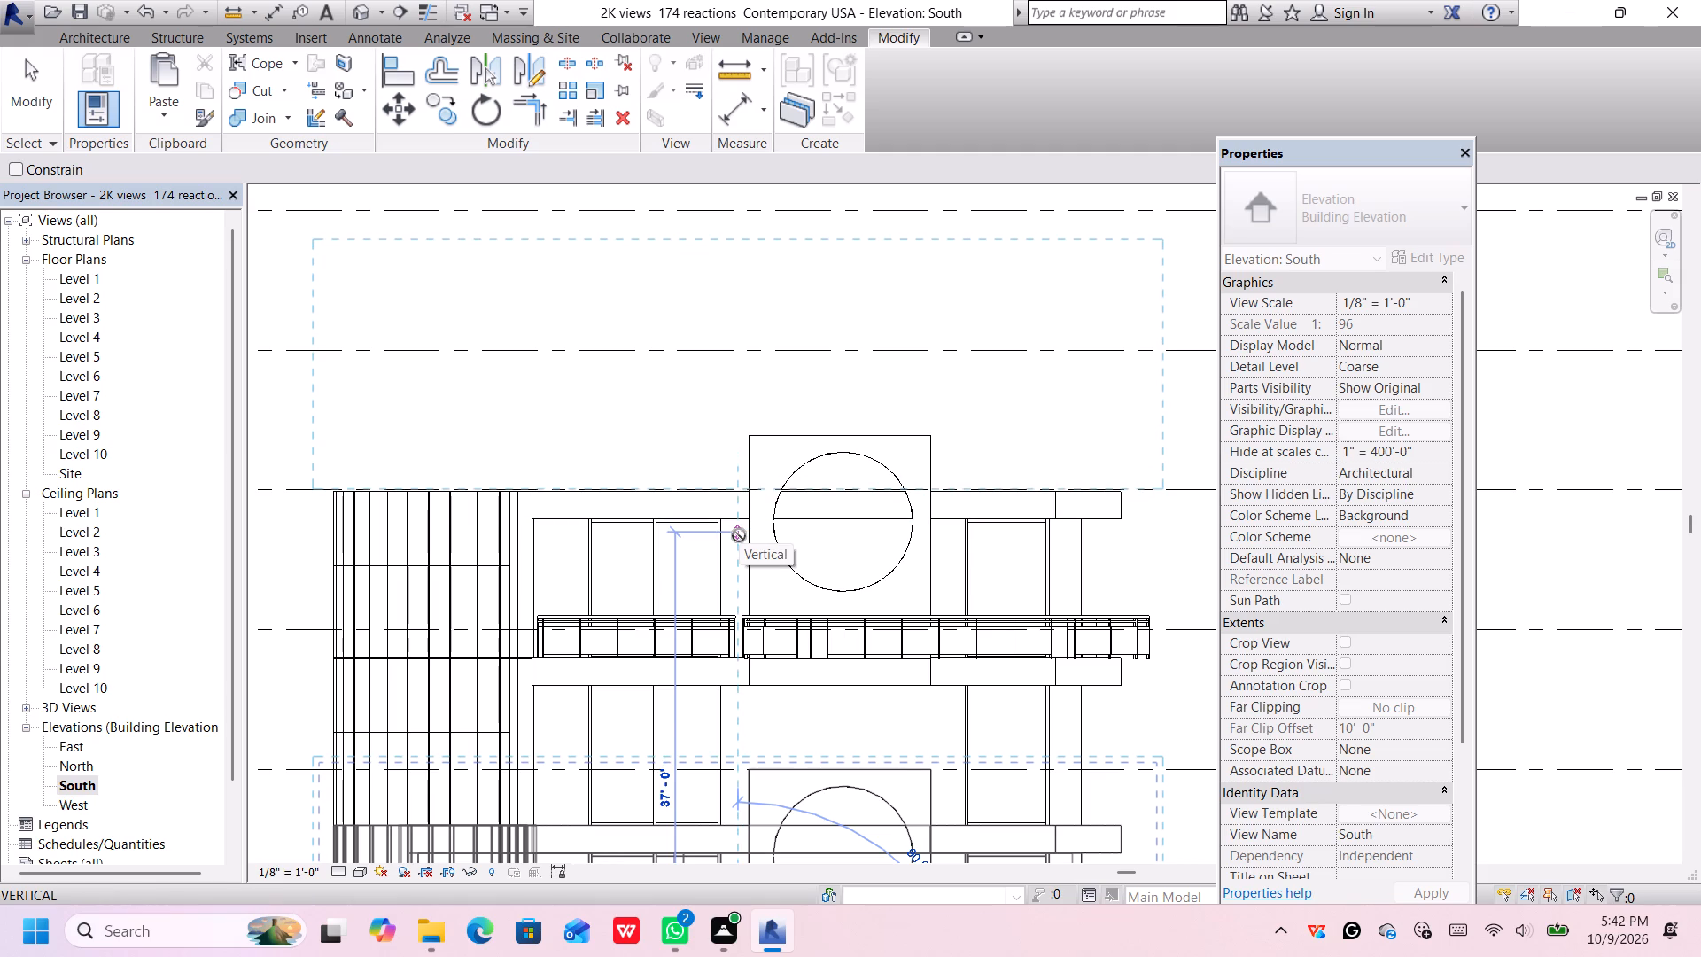
pyautogui.click(739, 535)
pyautogui.scroll(-3, 850, 388)
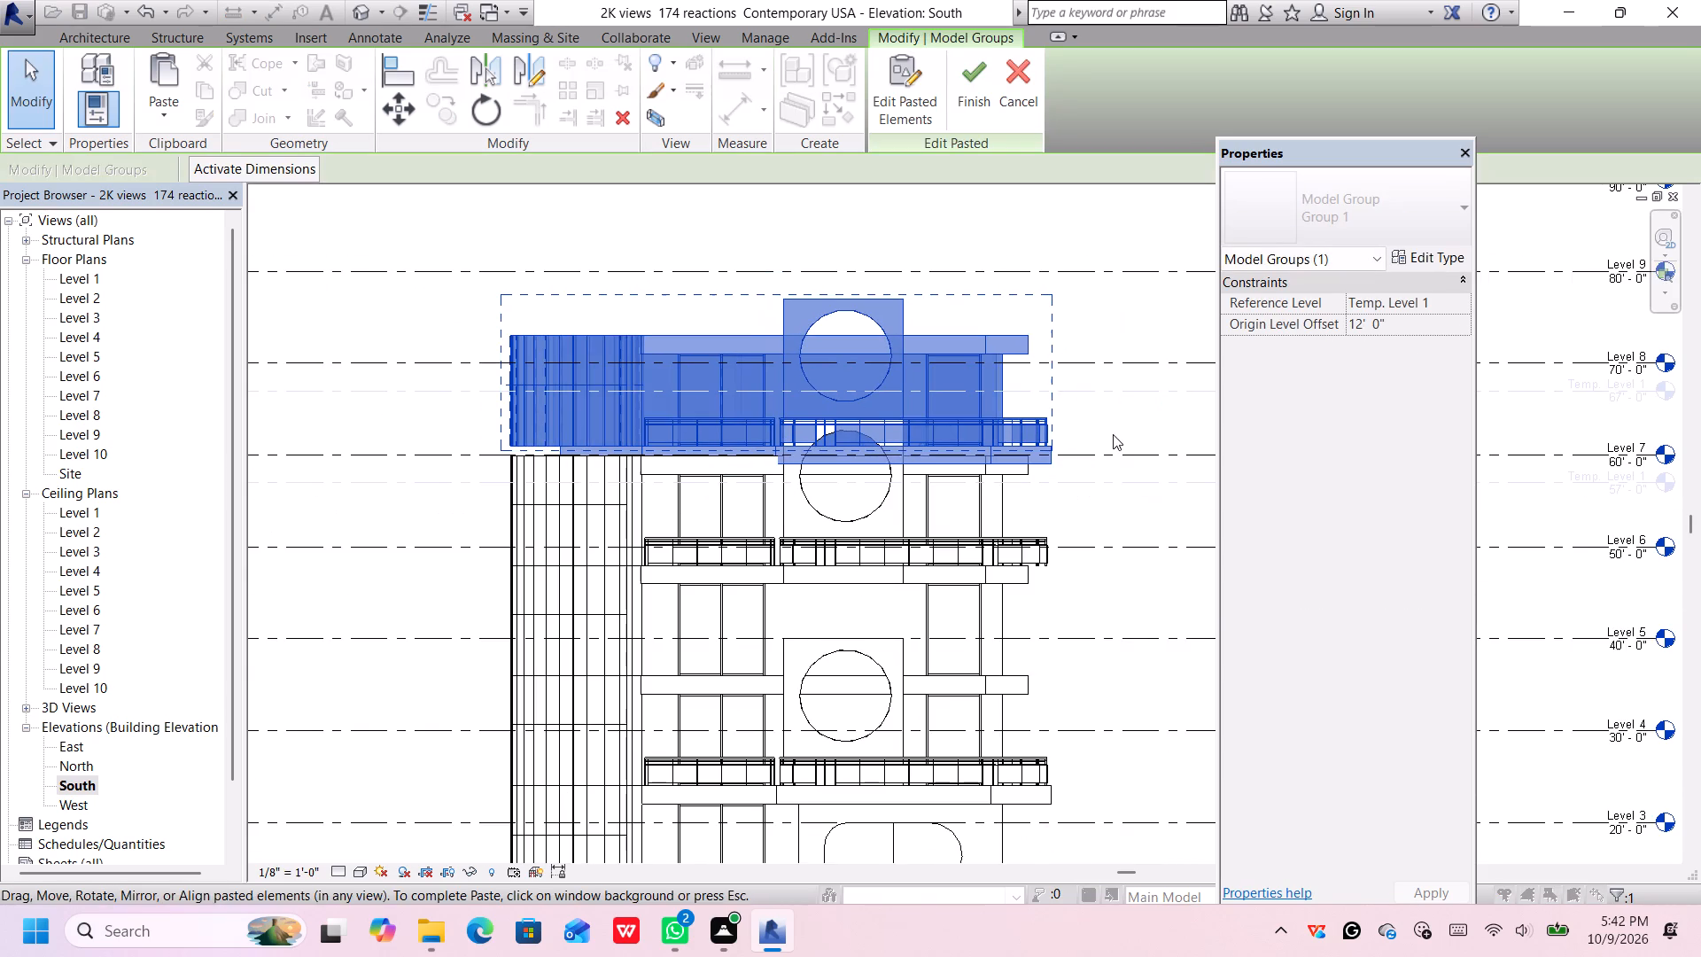
# Nudge the second pasted storey down to meet the storey below and check its alignment across the facade.
pyautogui.press('Down')
pyautogui.press('Down')
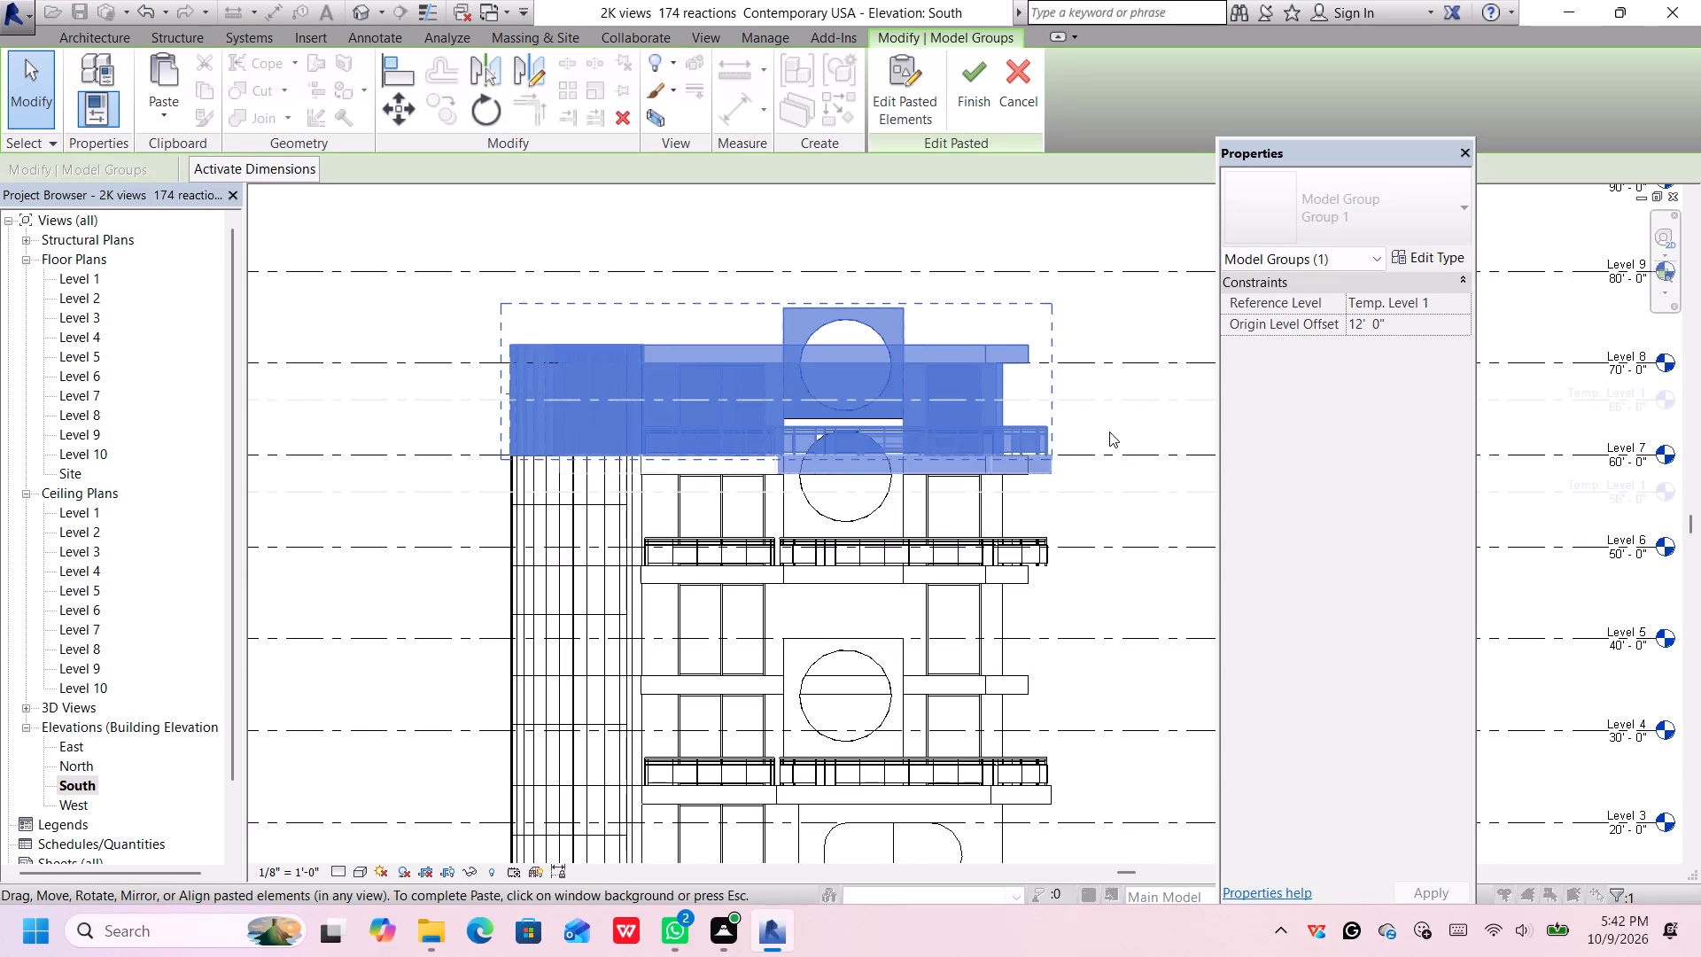
pyautogui.scroll(3, 434, 433)
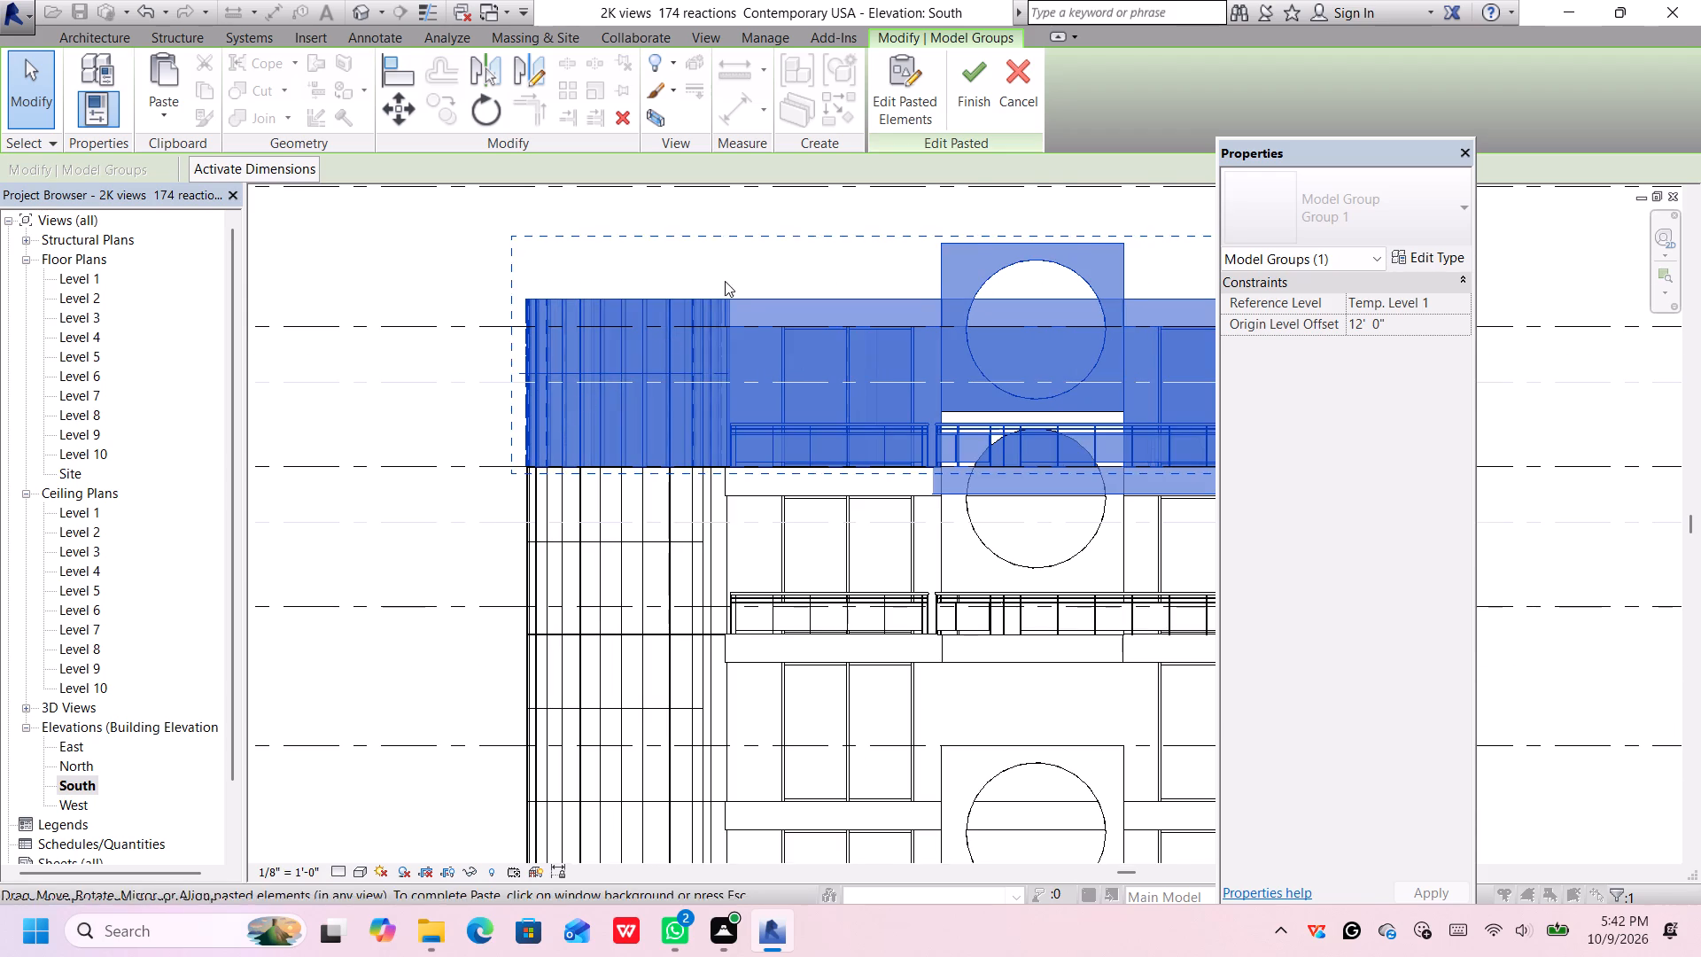
pyautogui.scroll(1, 726, 280)
pyautogui.moveTo(722, 282); pyautogui.dragTo(540, 448, button='middle')
pyautogui.scroll(1, 542, 447)
pyautogui.scroll(-2, 610, 396)
pyautogui.scroll(1, 610, 394)
pyautogui.scroll(-1, 617, 388)
pyautogui.scroll(1, 617, 386)
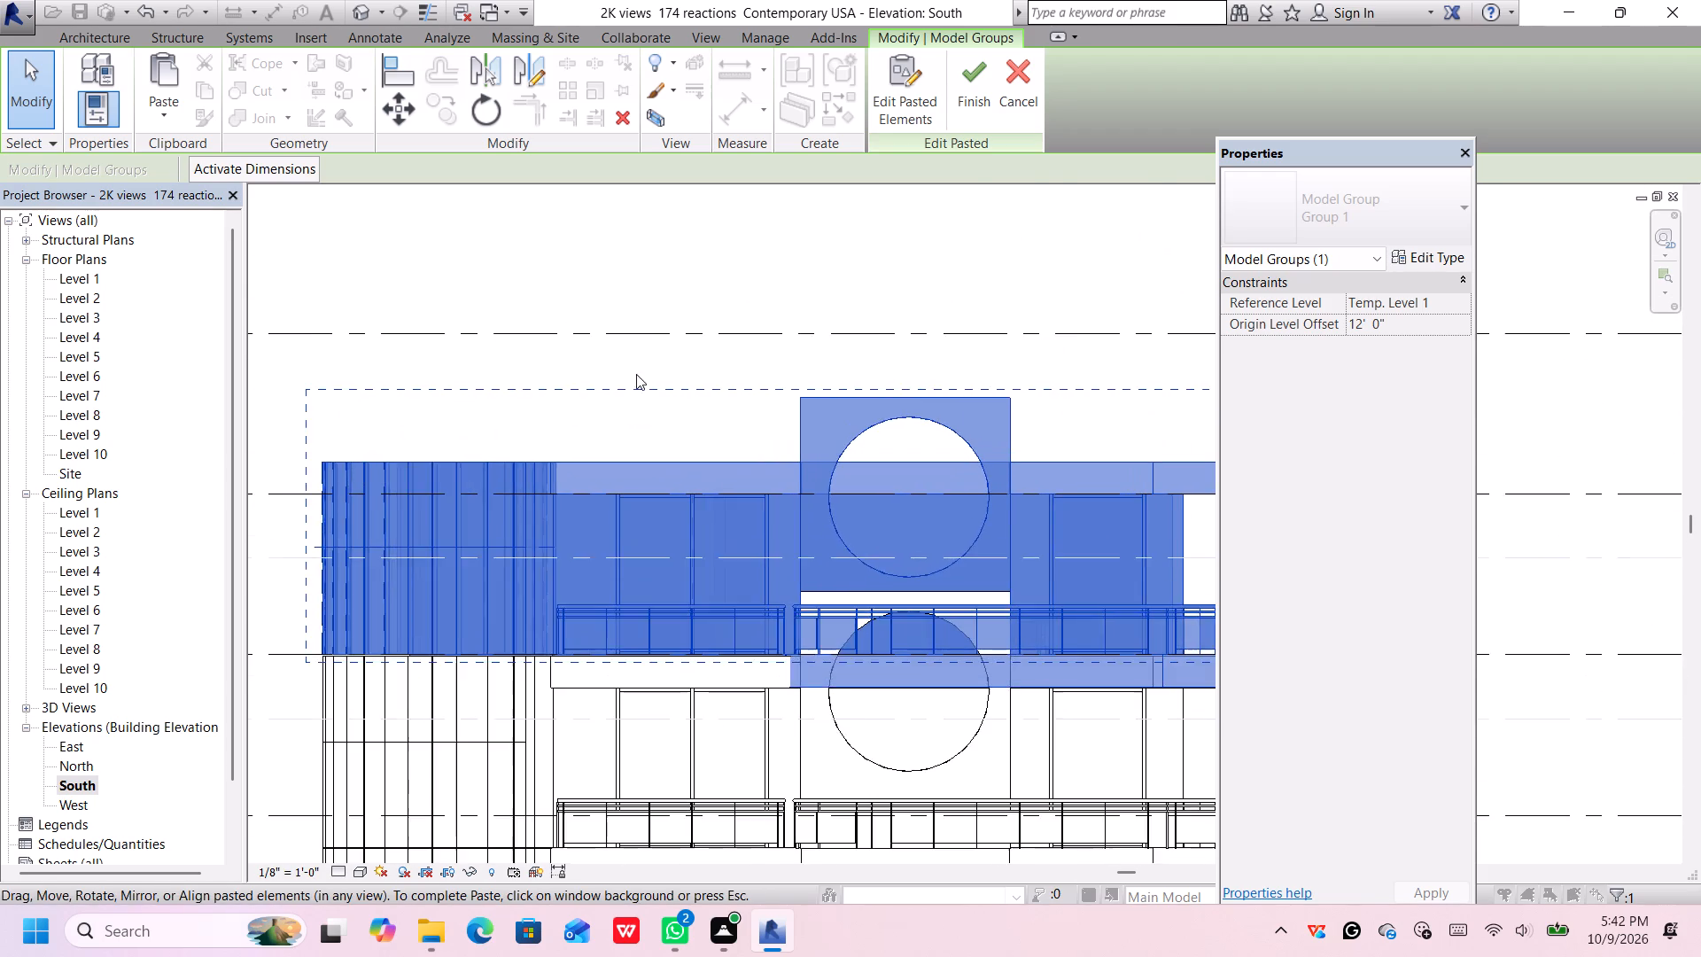
pyautogui.scroll(-2, 680, 344)
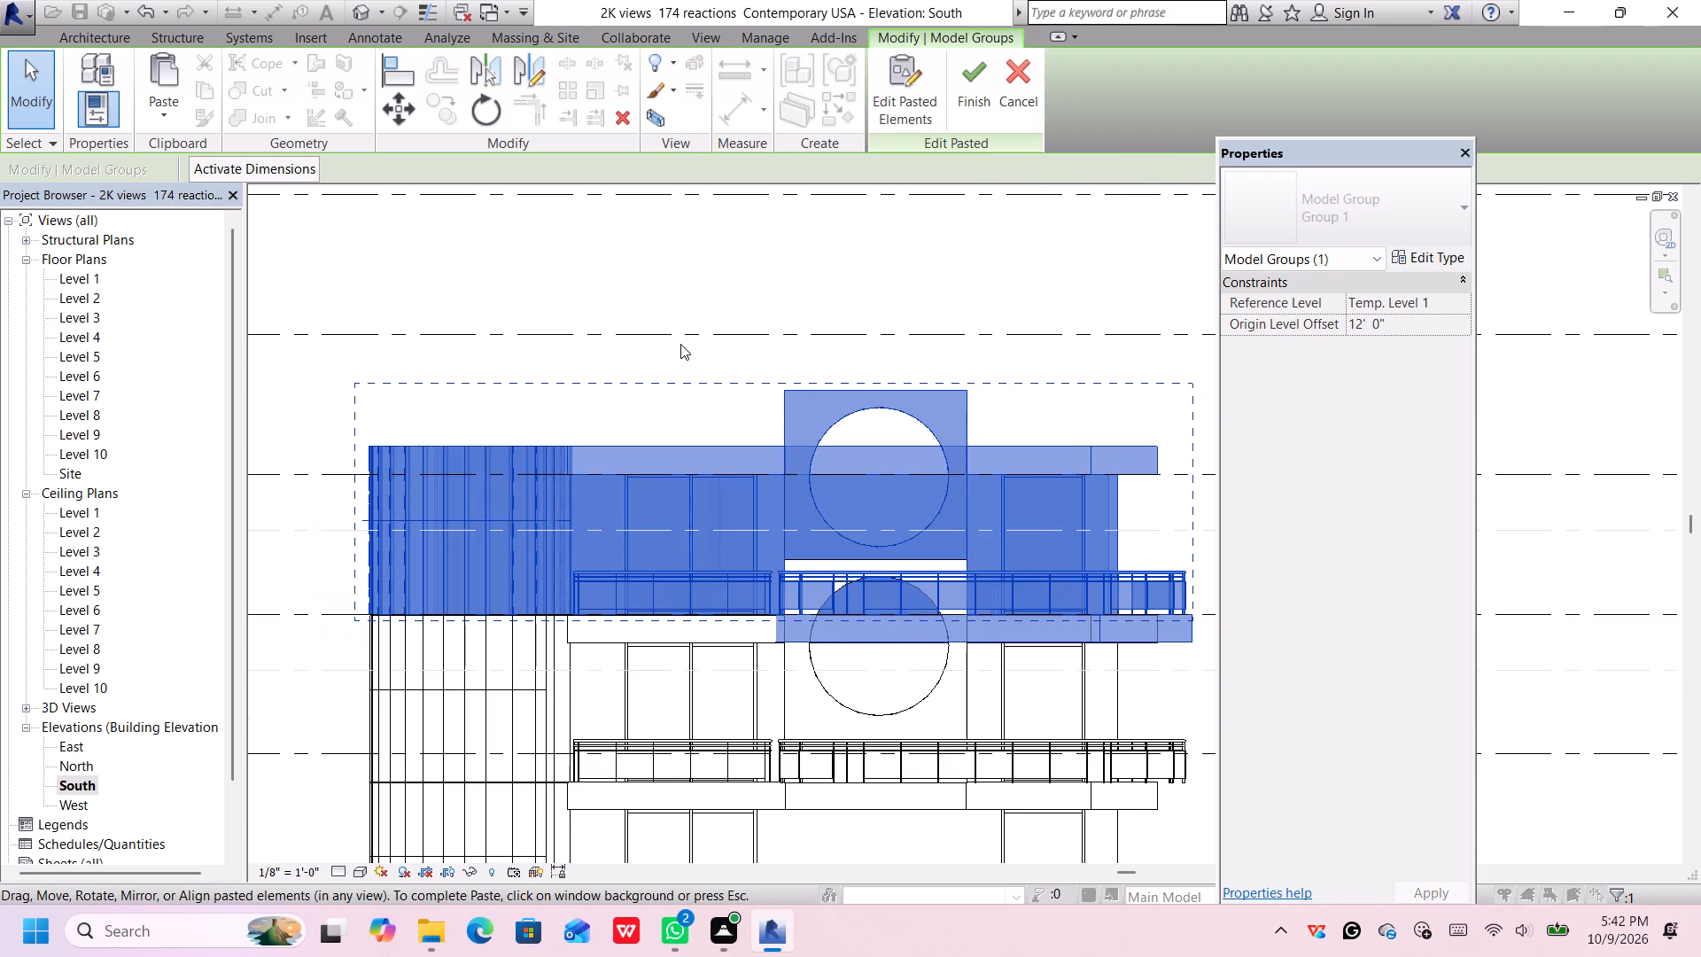
pyautogui.scroll(-4, 776, 444)
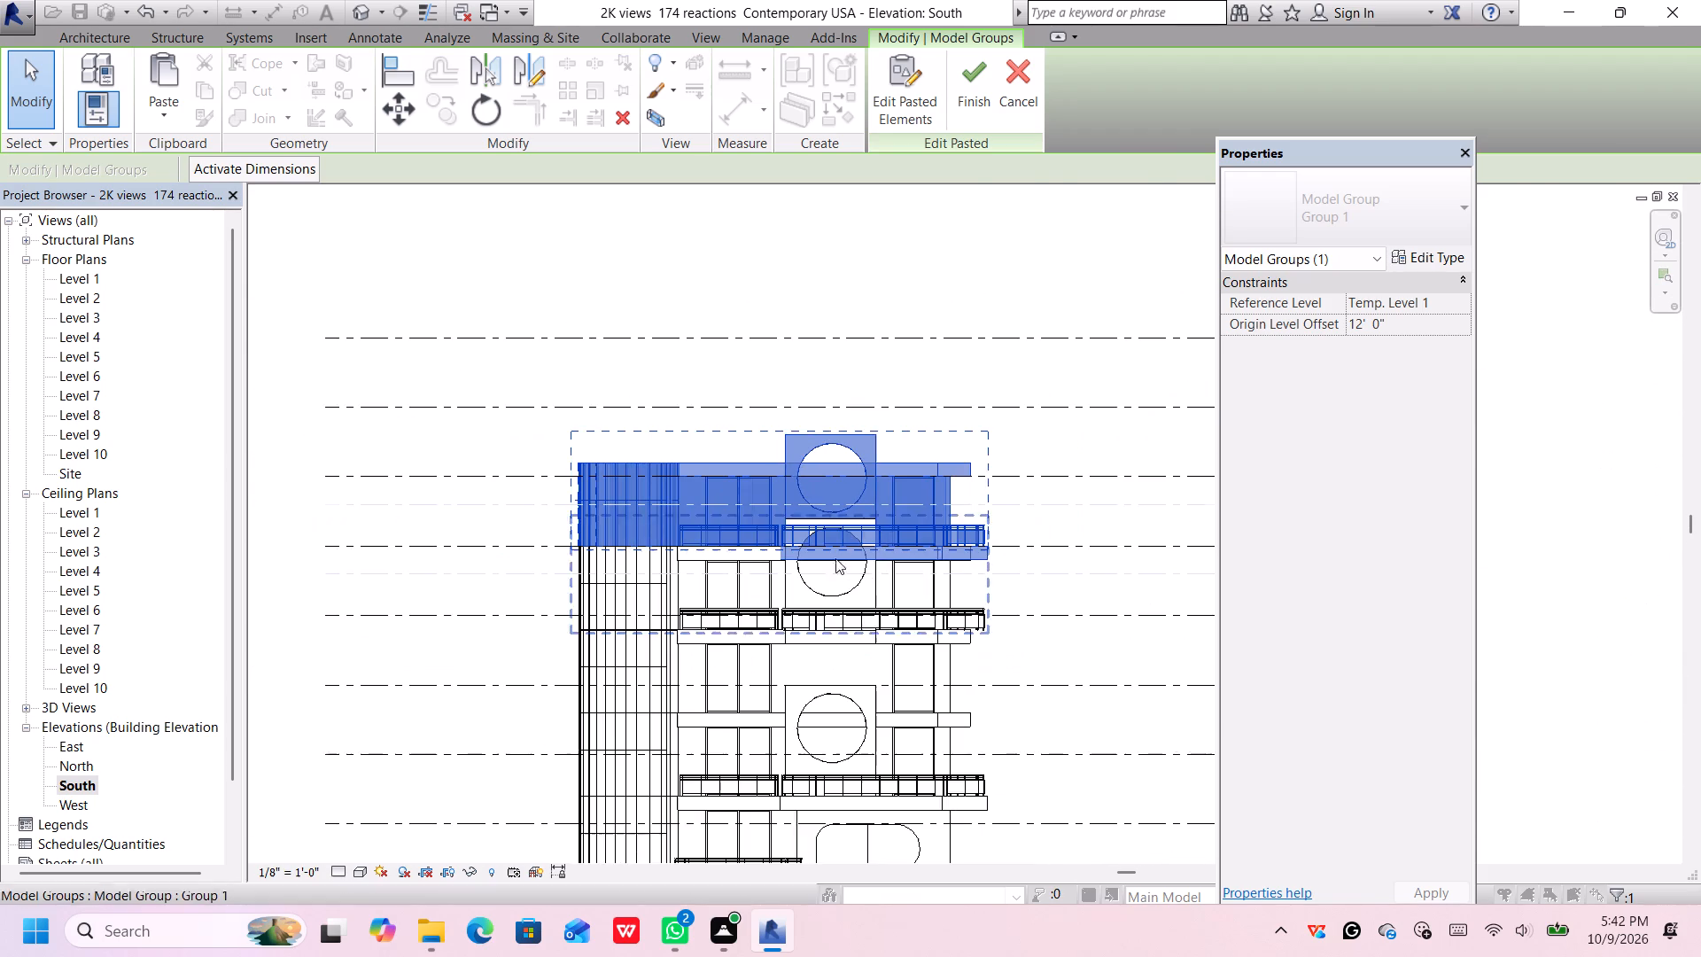
pyautogui.moveTo(930, 678); pyautogui.dragTo(880, 502, button='middle')
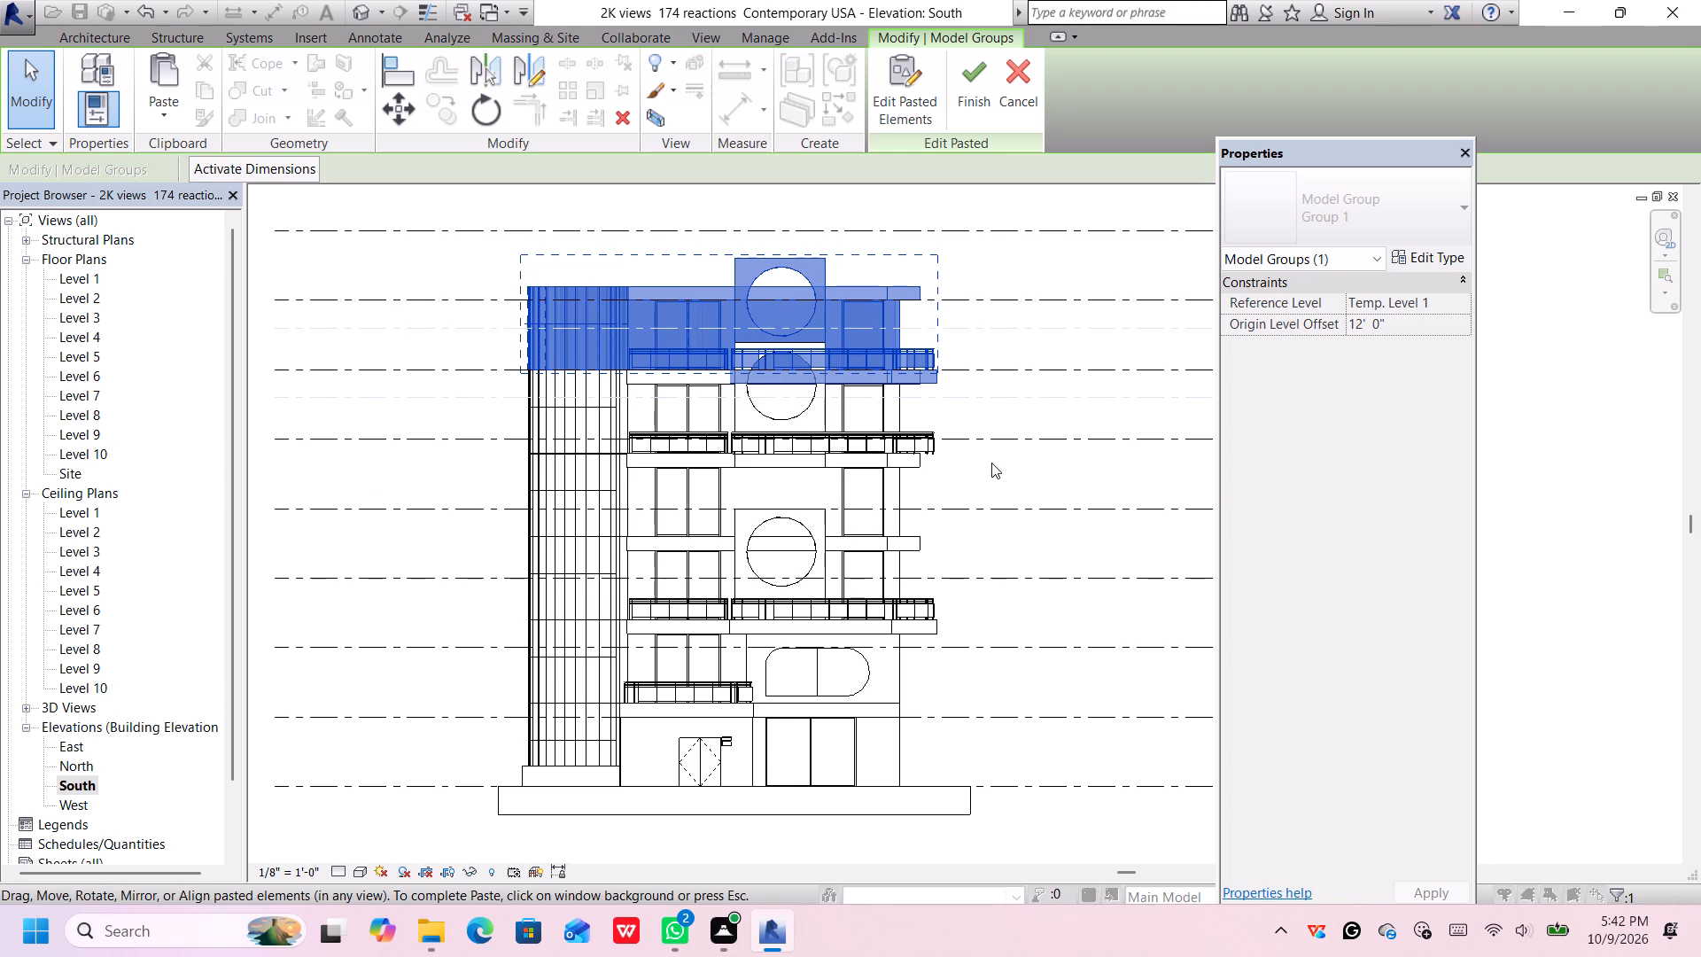
pyautogui.moveTo(991, 464); pyautogui.dragTo(996, 502, button='middle')
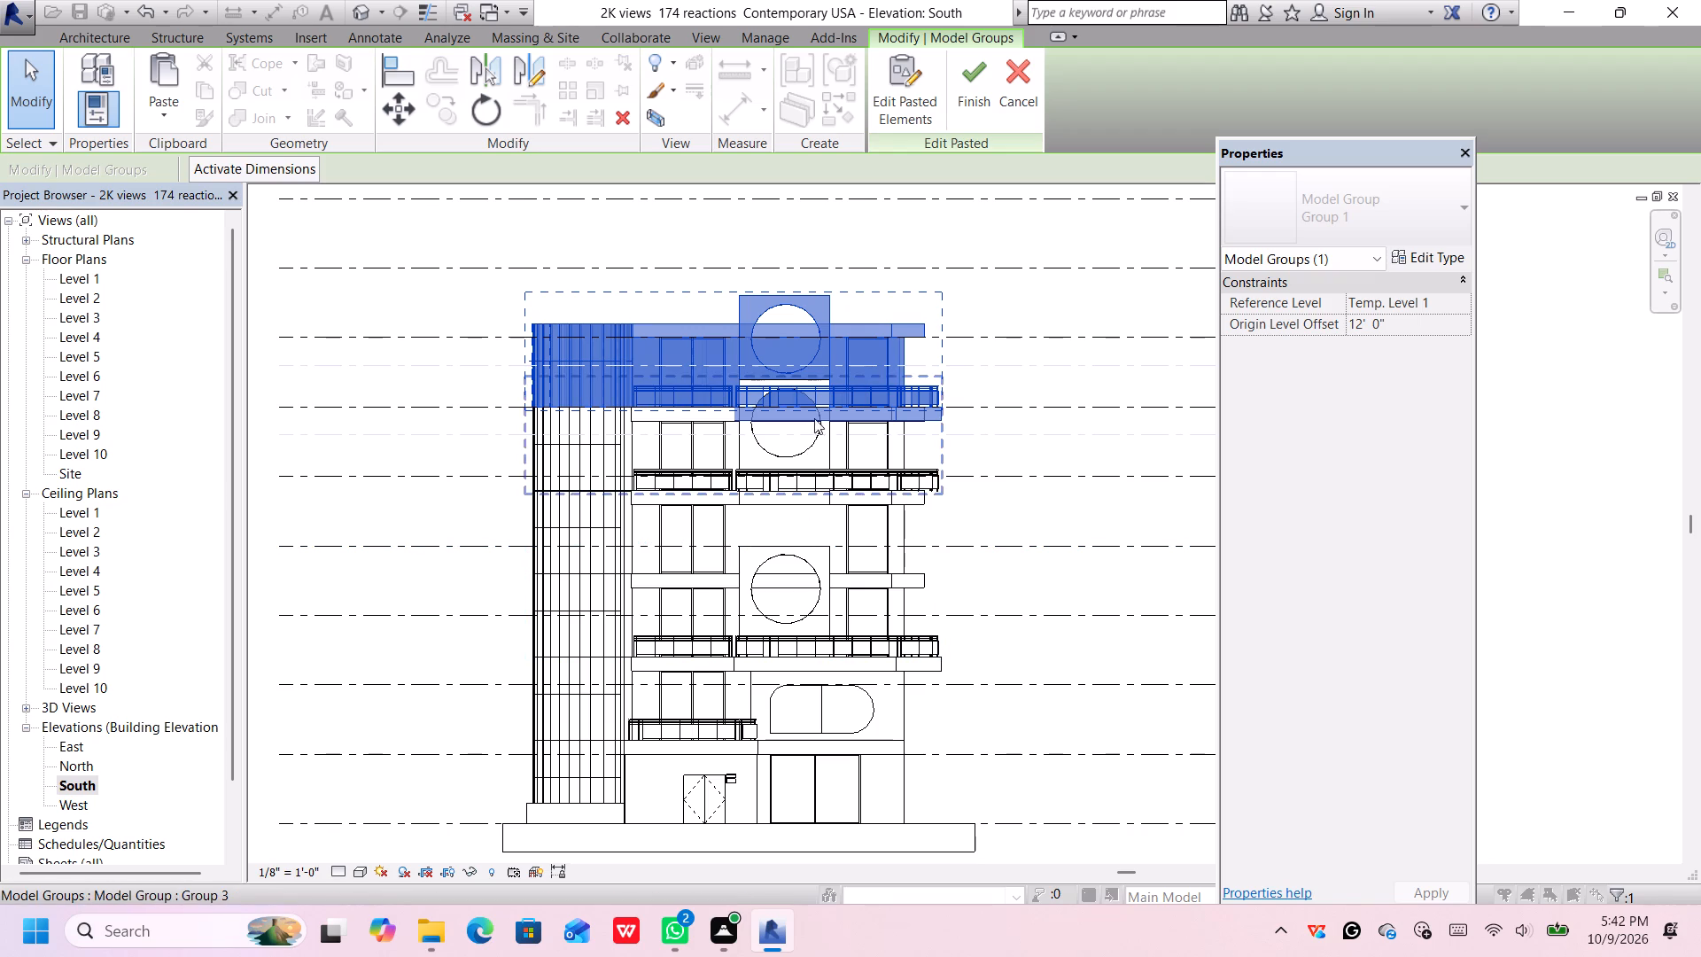
pyautogui.moveTo(860, 337); pyautogui.dragTo(860, 506, button='middle')
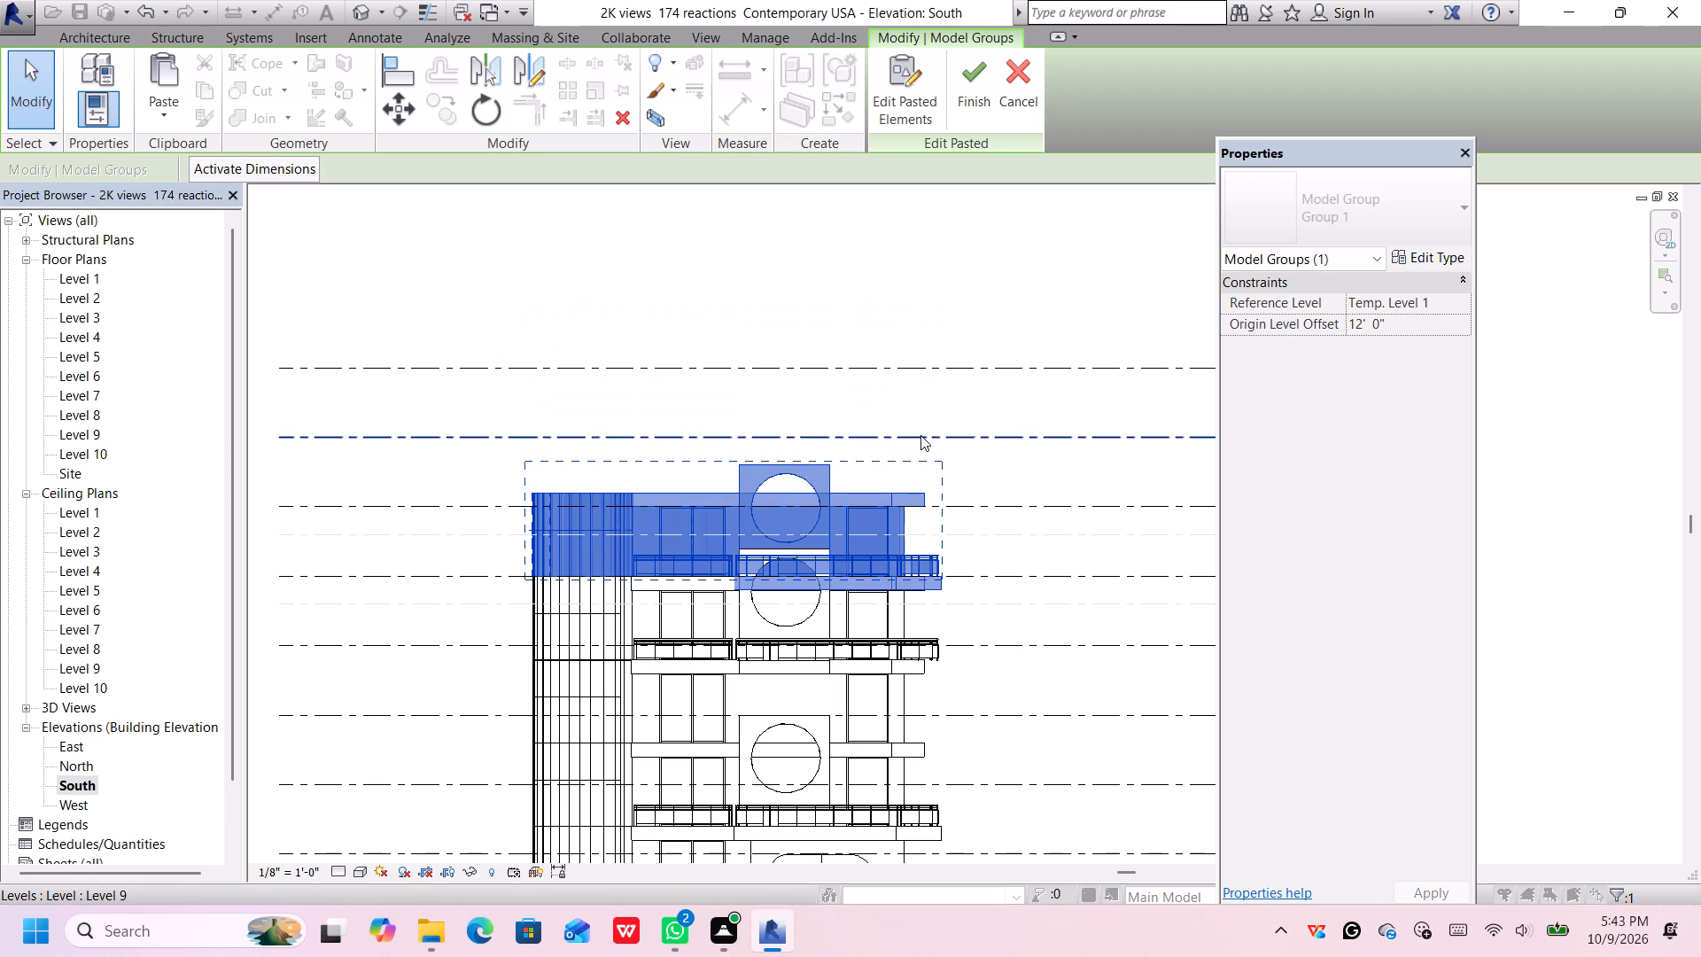
# Paste a third copy of the grouped storey on top and nudge it down onto the storey below.
pyautogui.hotkey('ctrl', 'v')
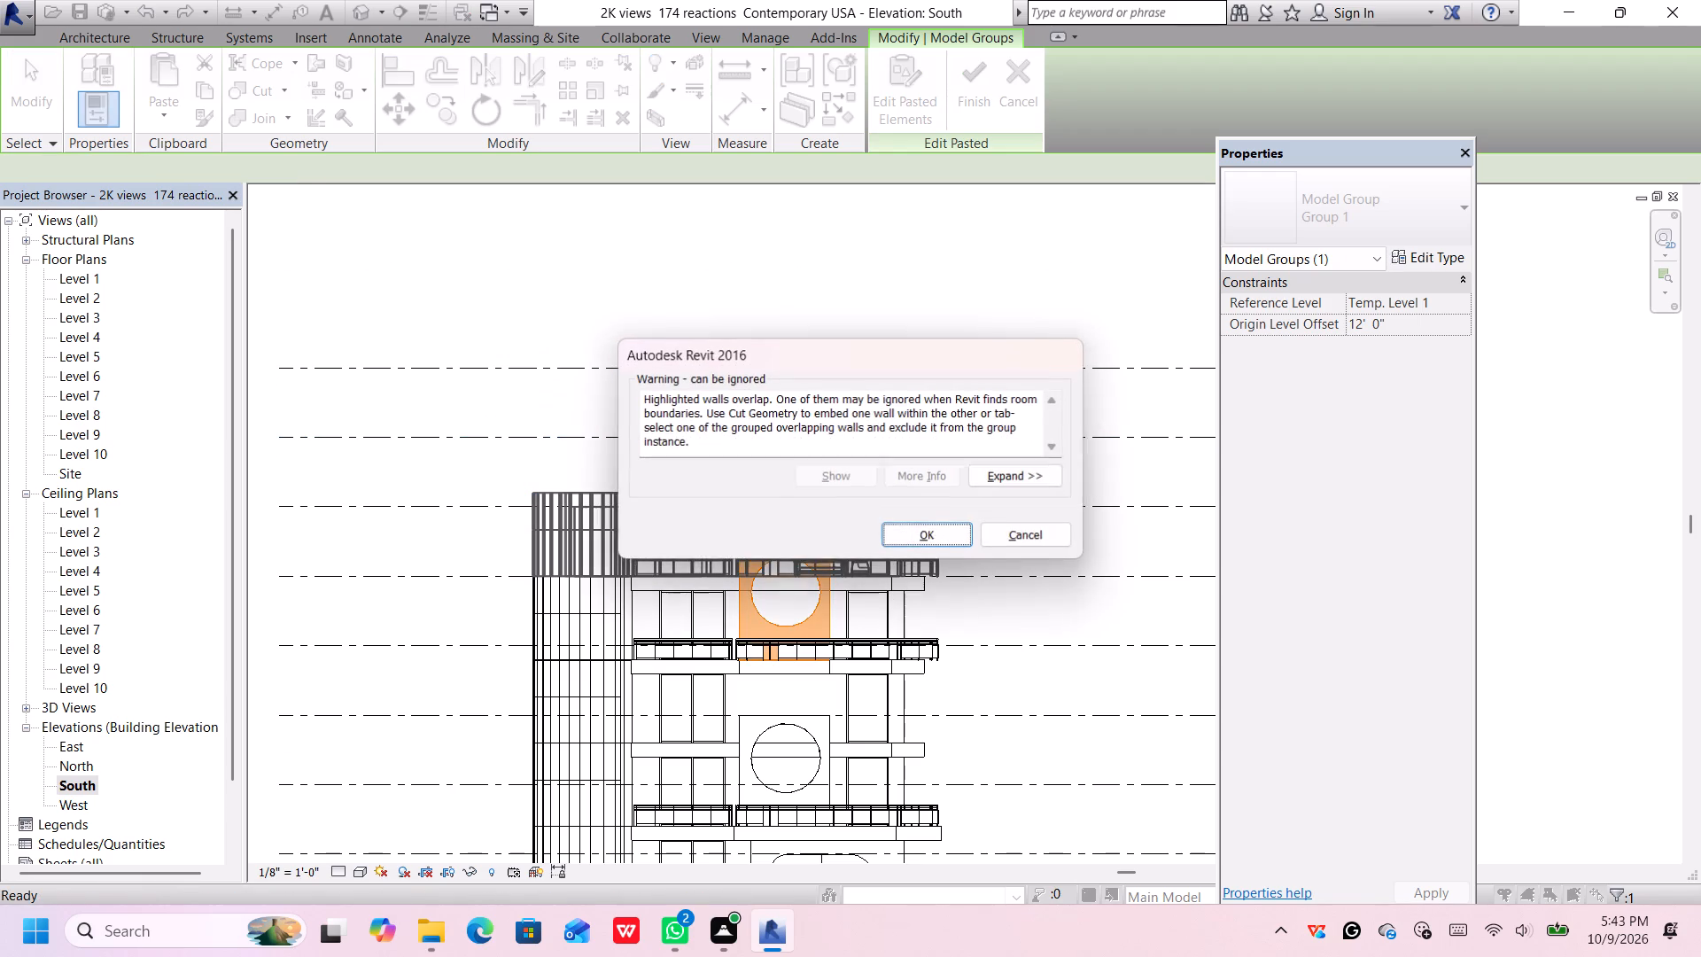
pyautogui.click(934, 533)
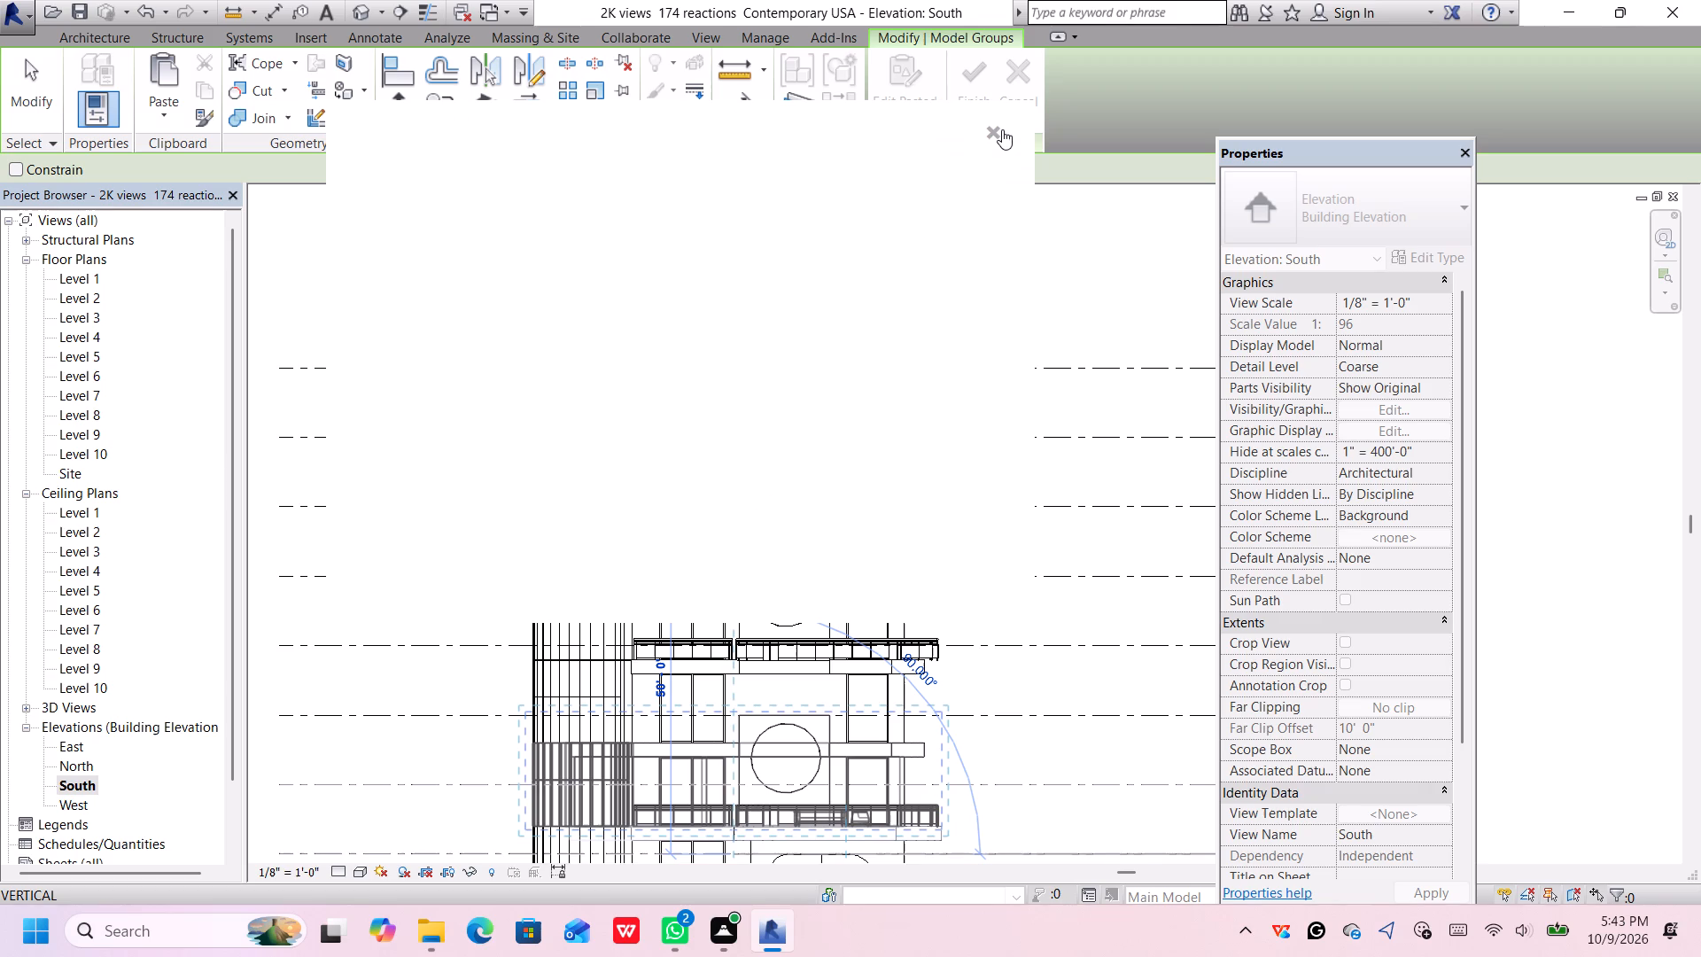
pyautogui.click(999, 129)
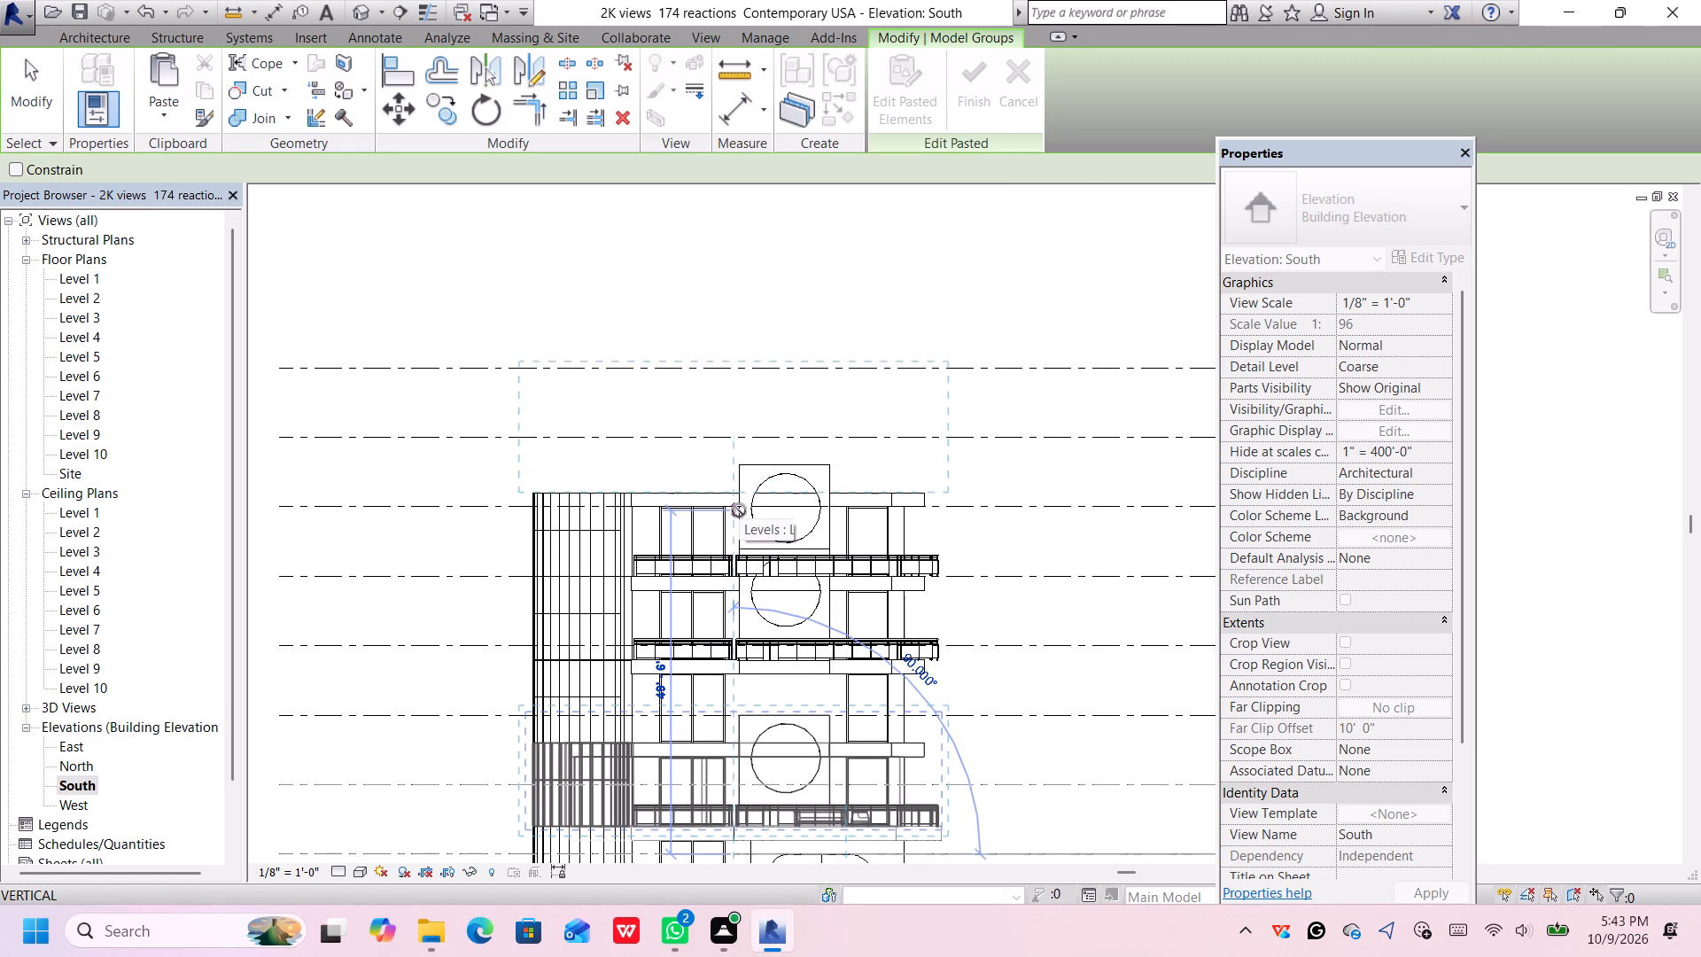
pyautogui.click(739, 510)
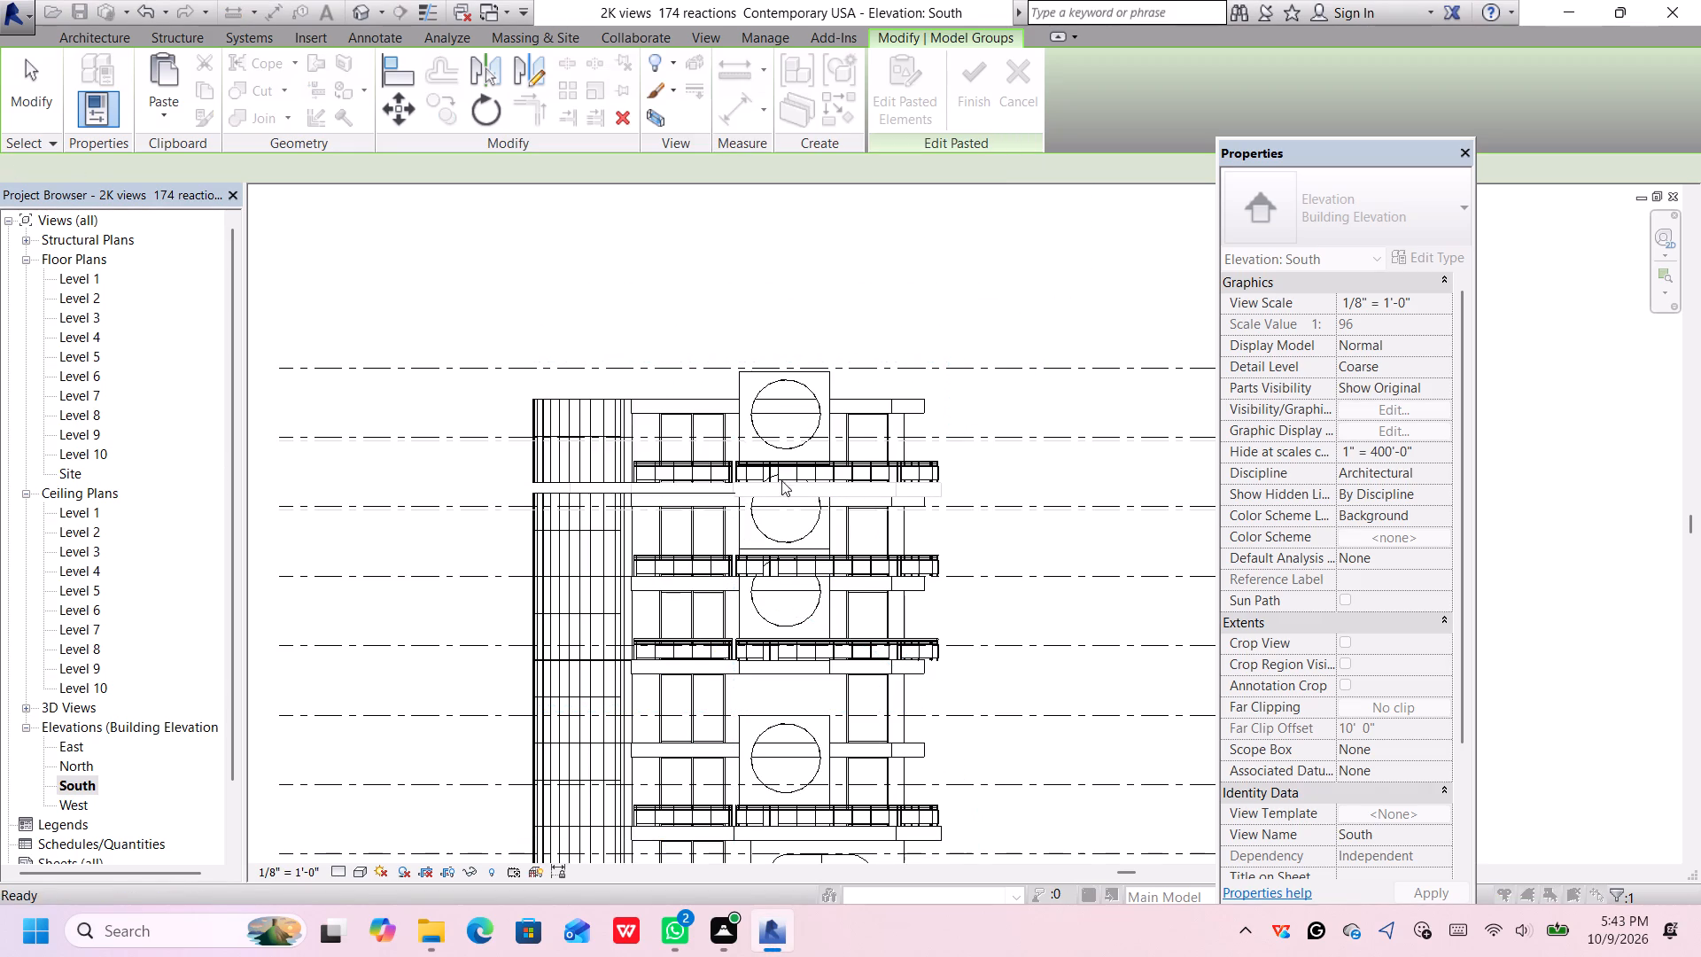
pyautogui.press('Down')
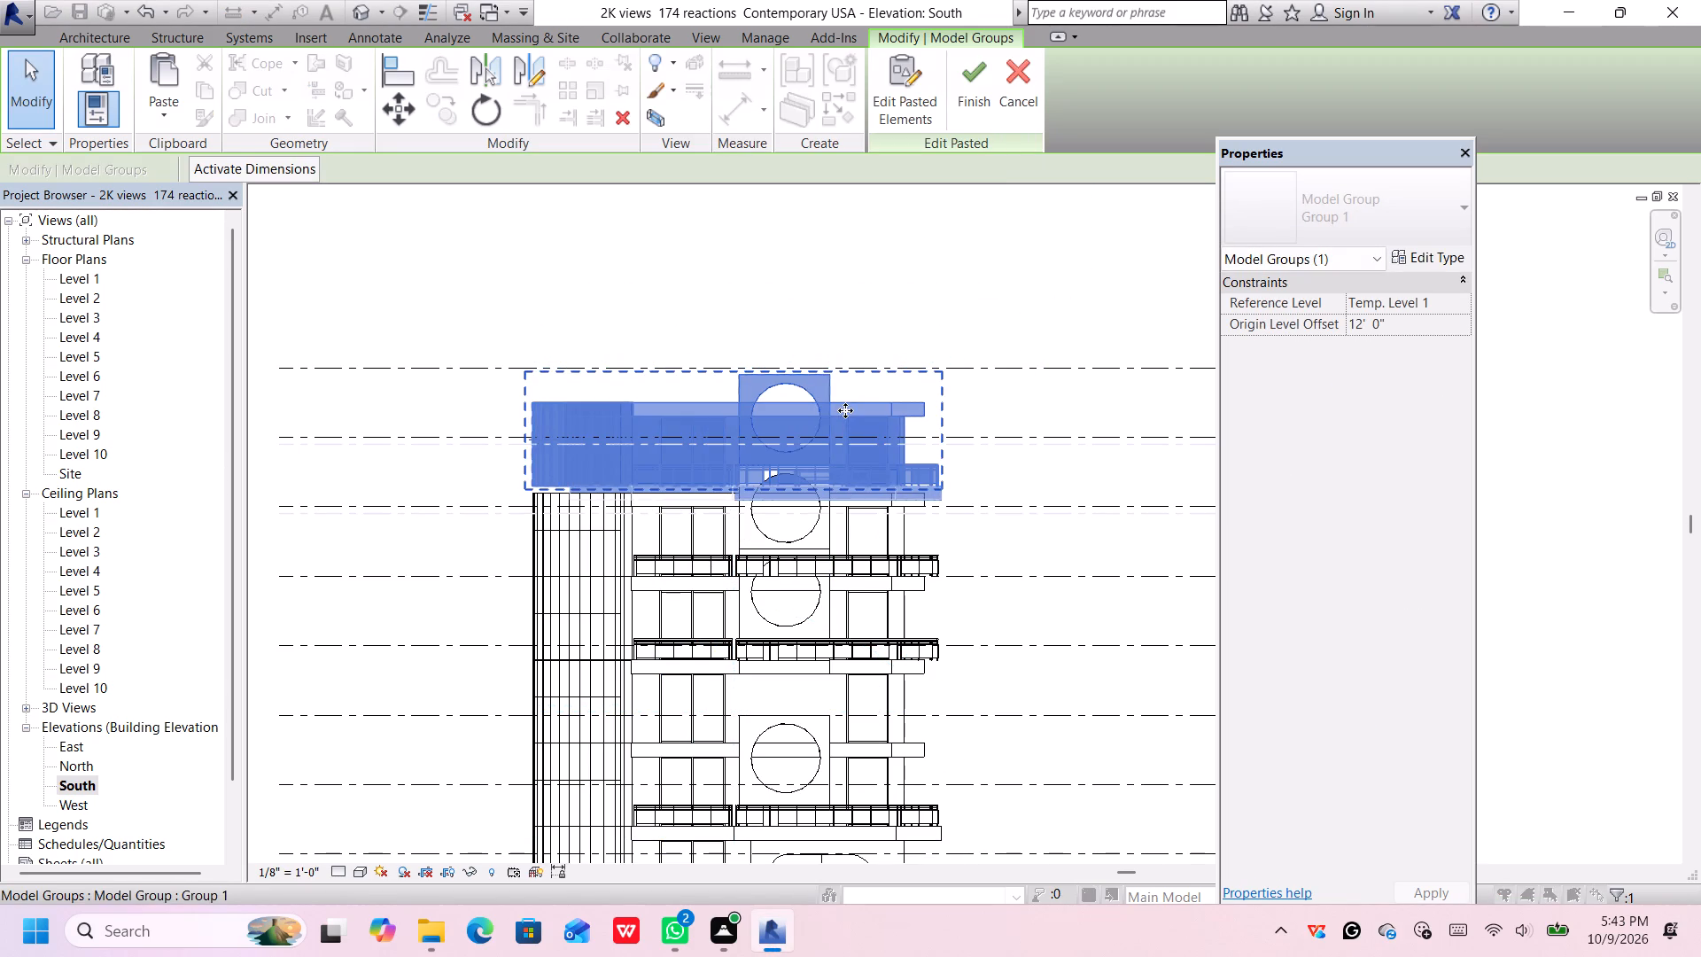
pyautogui.press('Down')
pyautogui.press('Down')
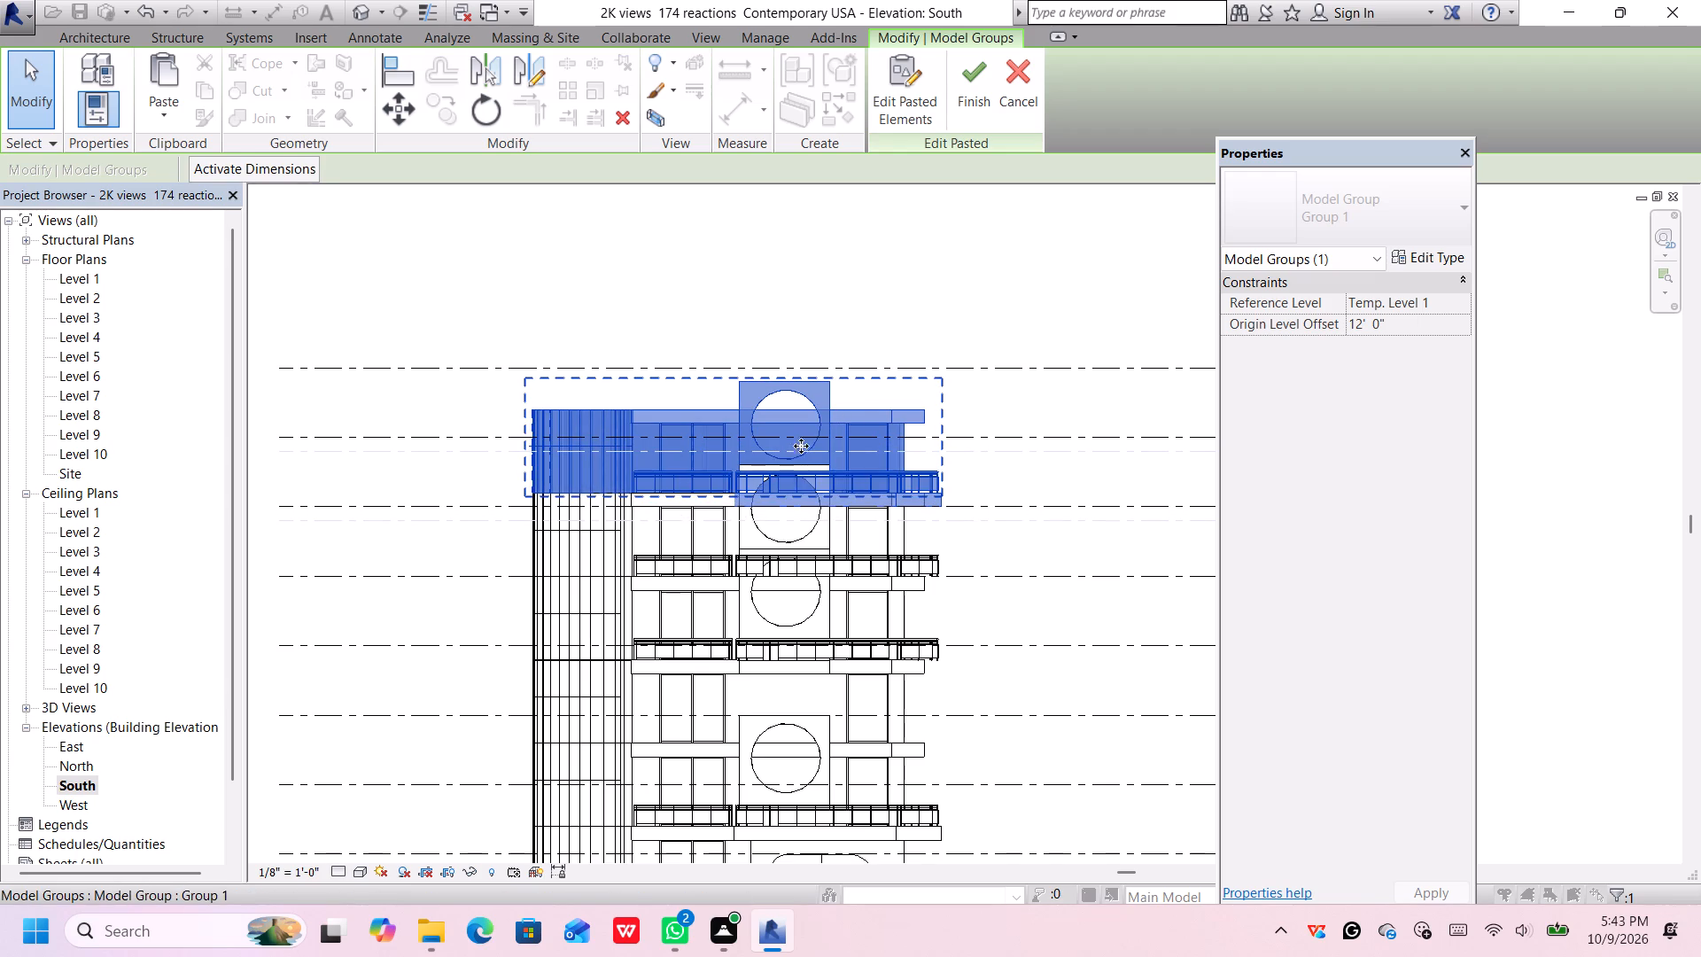
# Paste a fourth copy of the grouped storey on top, vertically aligned, and nudge it down onto the storey below.
pyautogui.hotkey('ctrl', 'v')
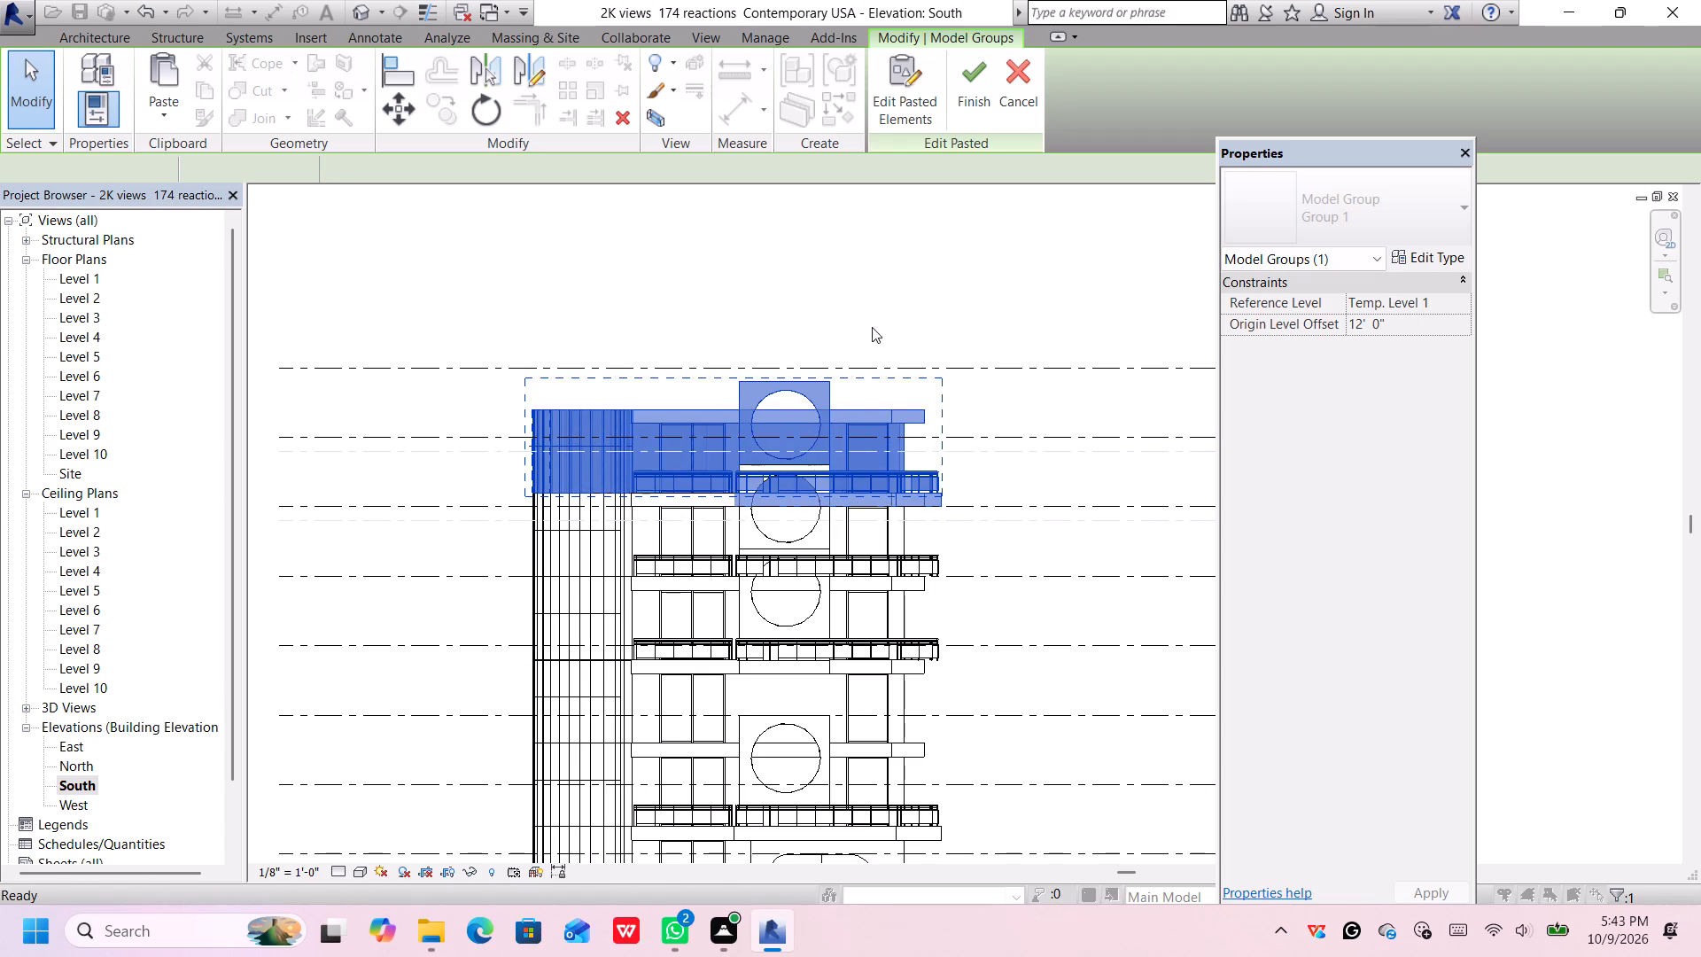
pyautogui.click(916, 537)
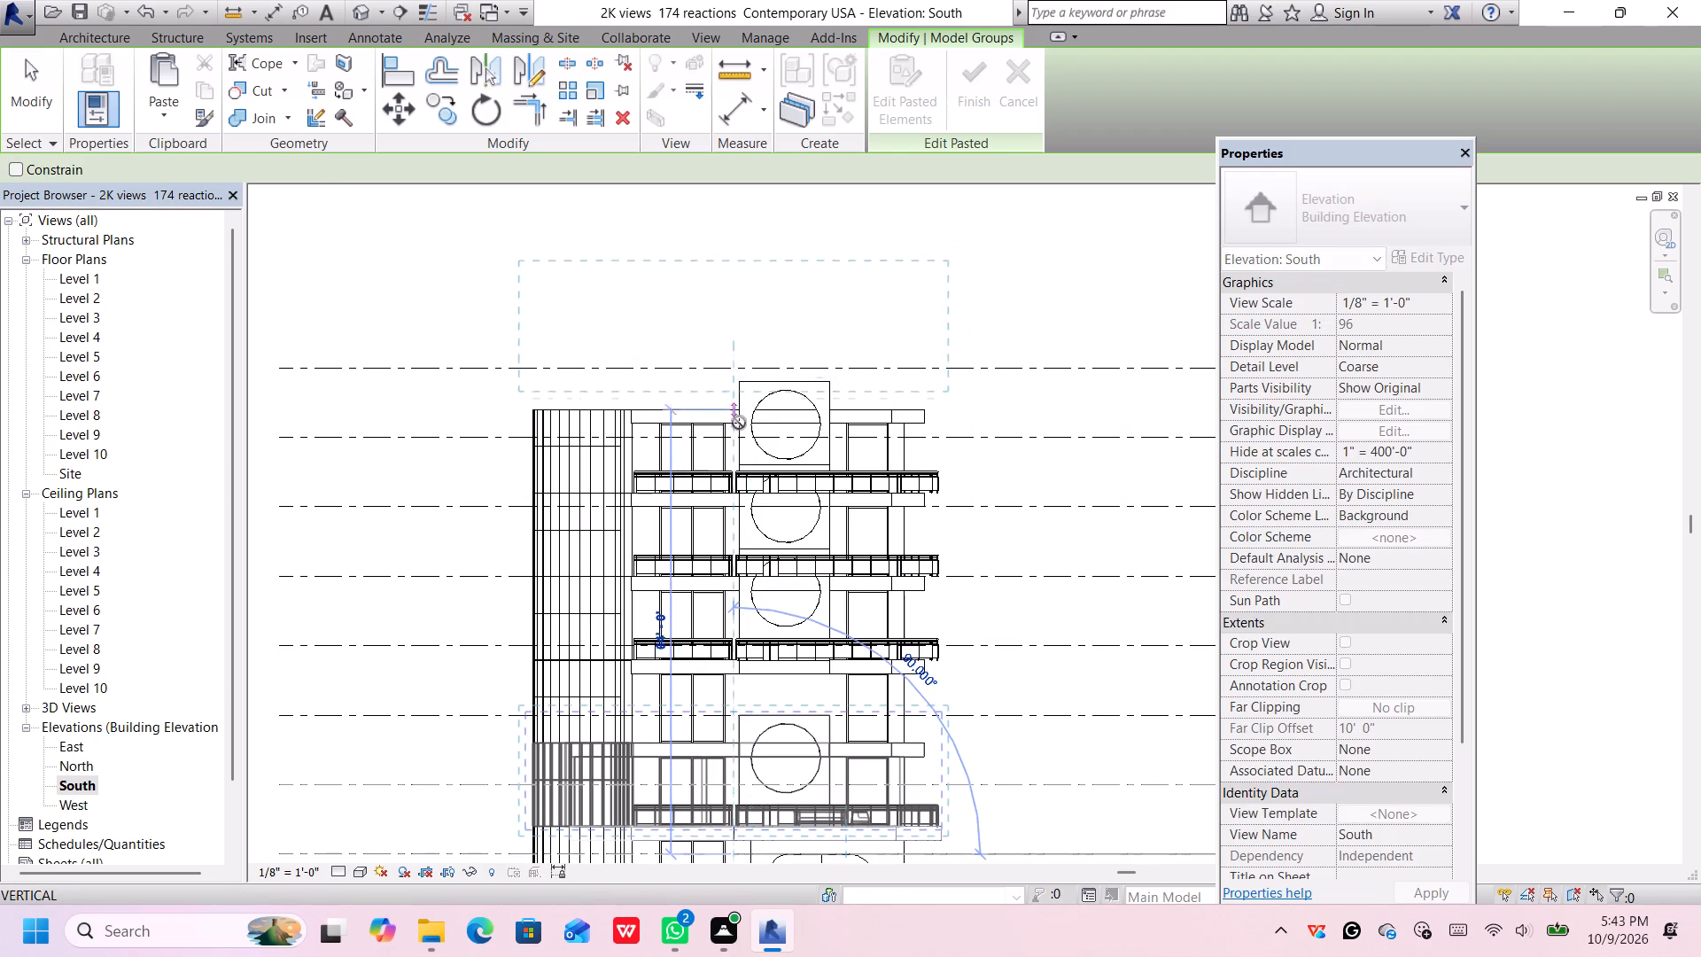
pyautogui.scroll(1, 739, 422)
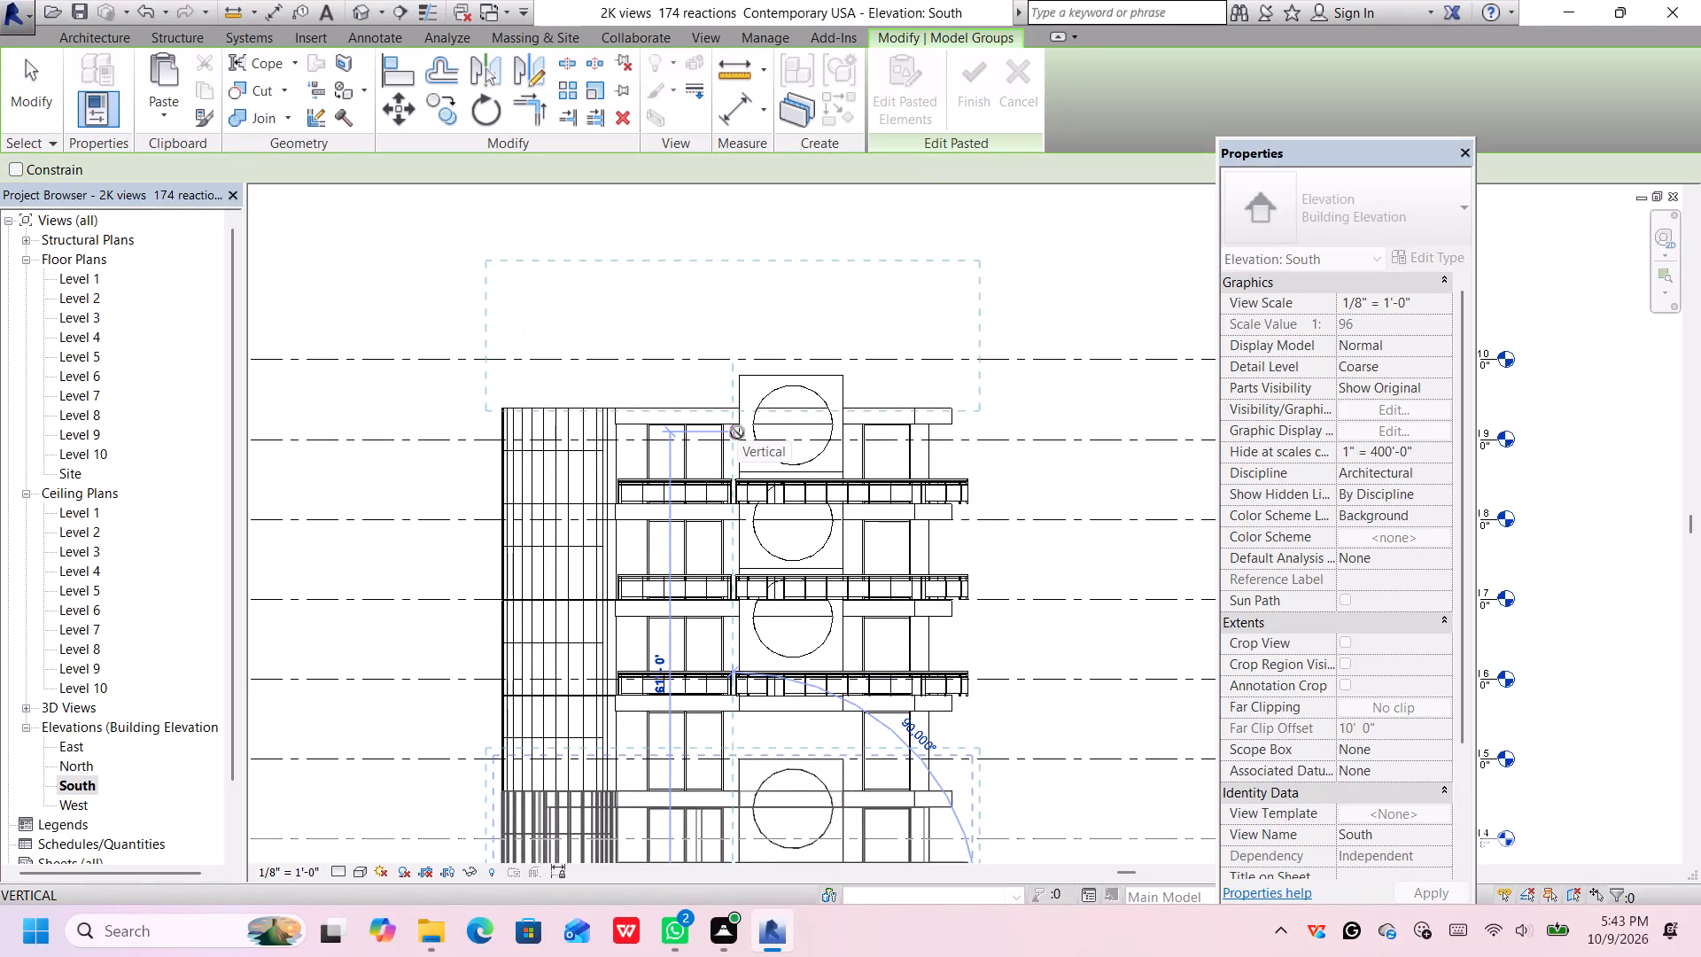
pyautogui.click(737, 432)
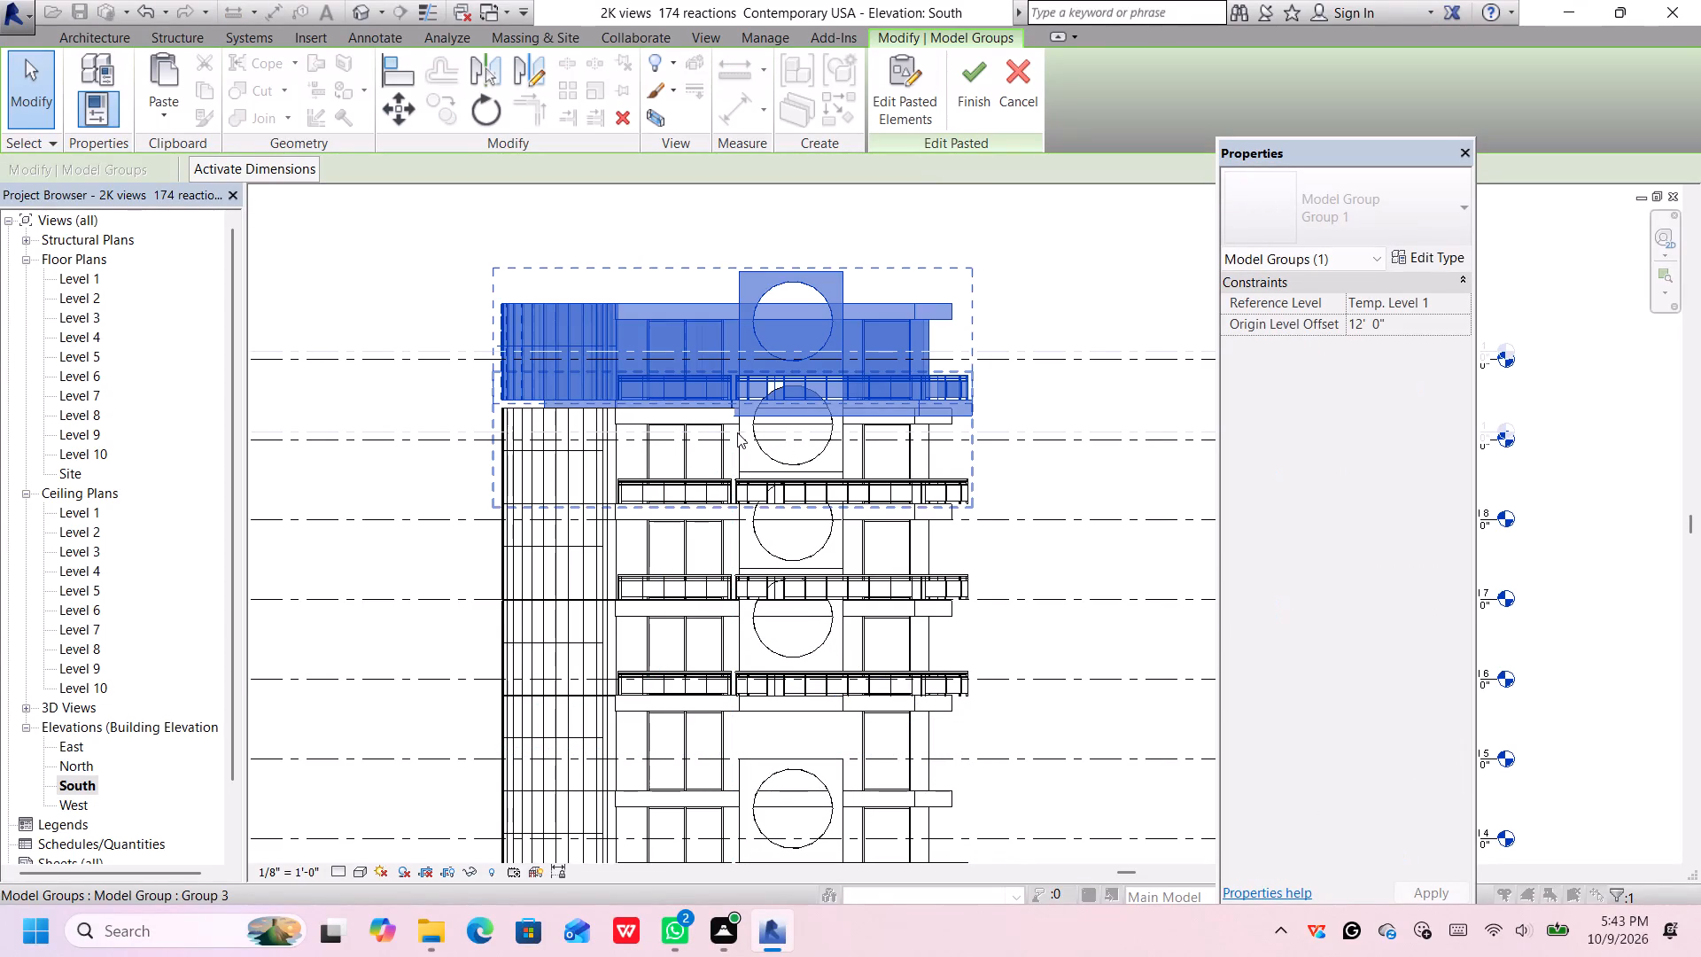
pyautogui.press('Down')
pyautogui.press('Down')
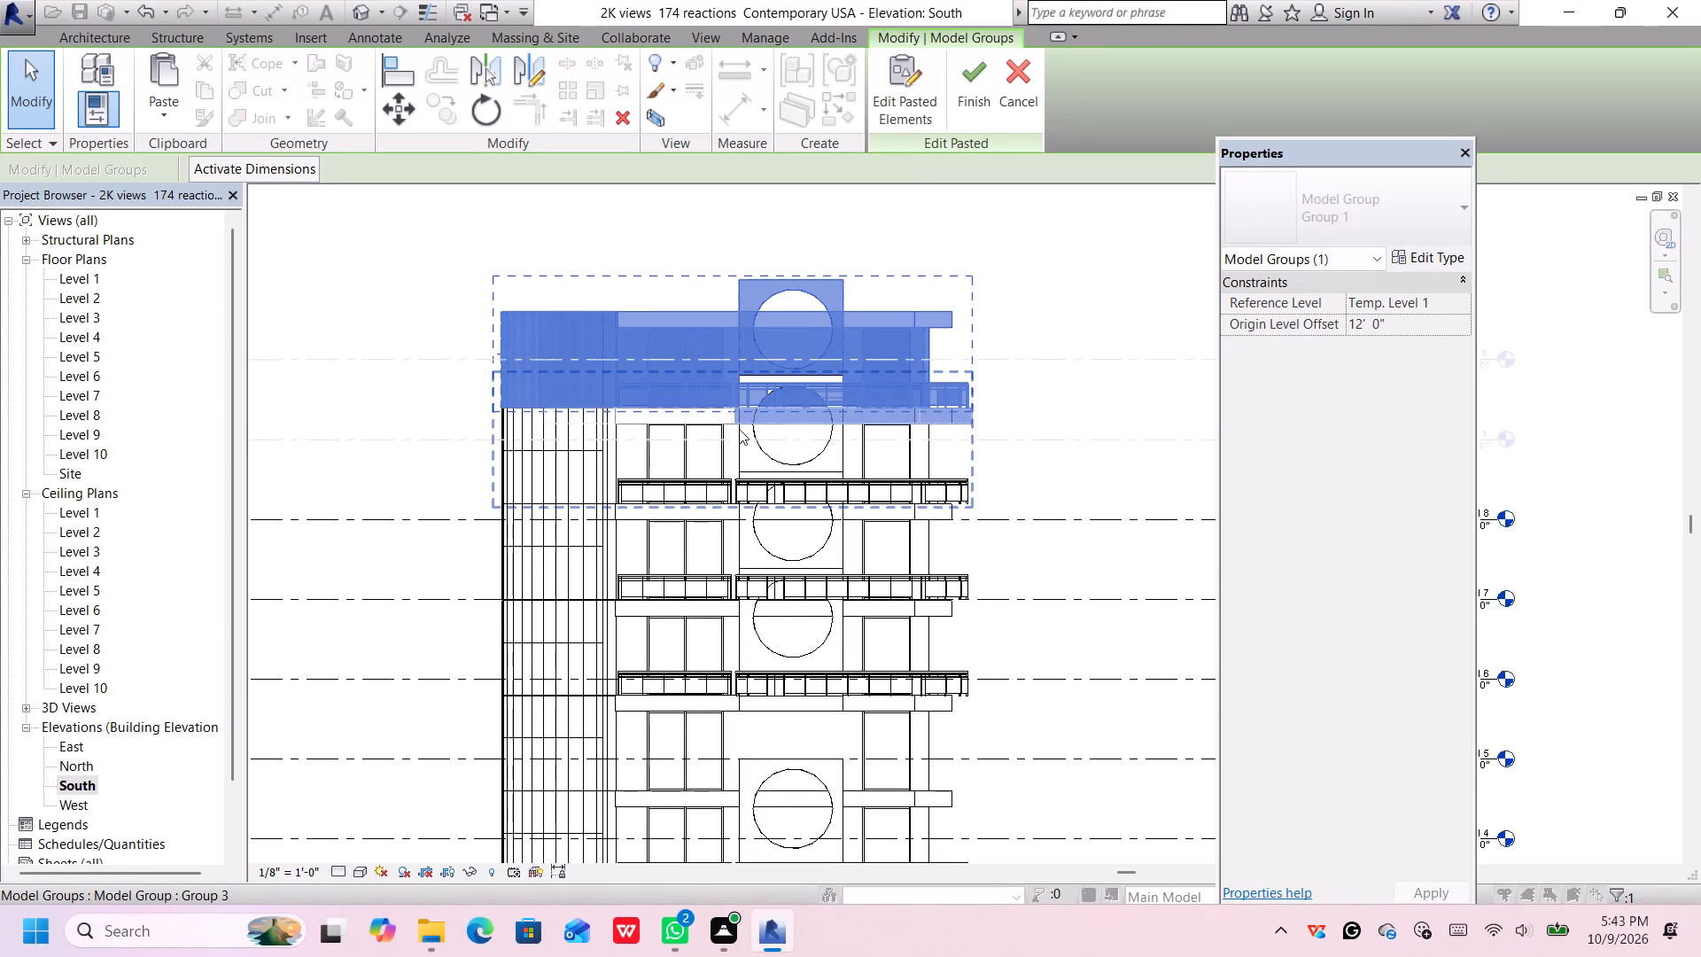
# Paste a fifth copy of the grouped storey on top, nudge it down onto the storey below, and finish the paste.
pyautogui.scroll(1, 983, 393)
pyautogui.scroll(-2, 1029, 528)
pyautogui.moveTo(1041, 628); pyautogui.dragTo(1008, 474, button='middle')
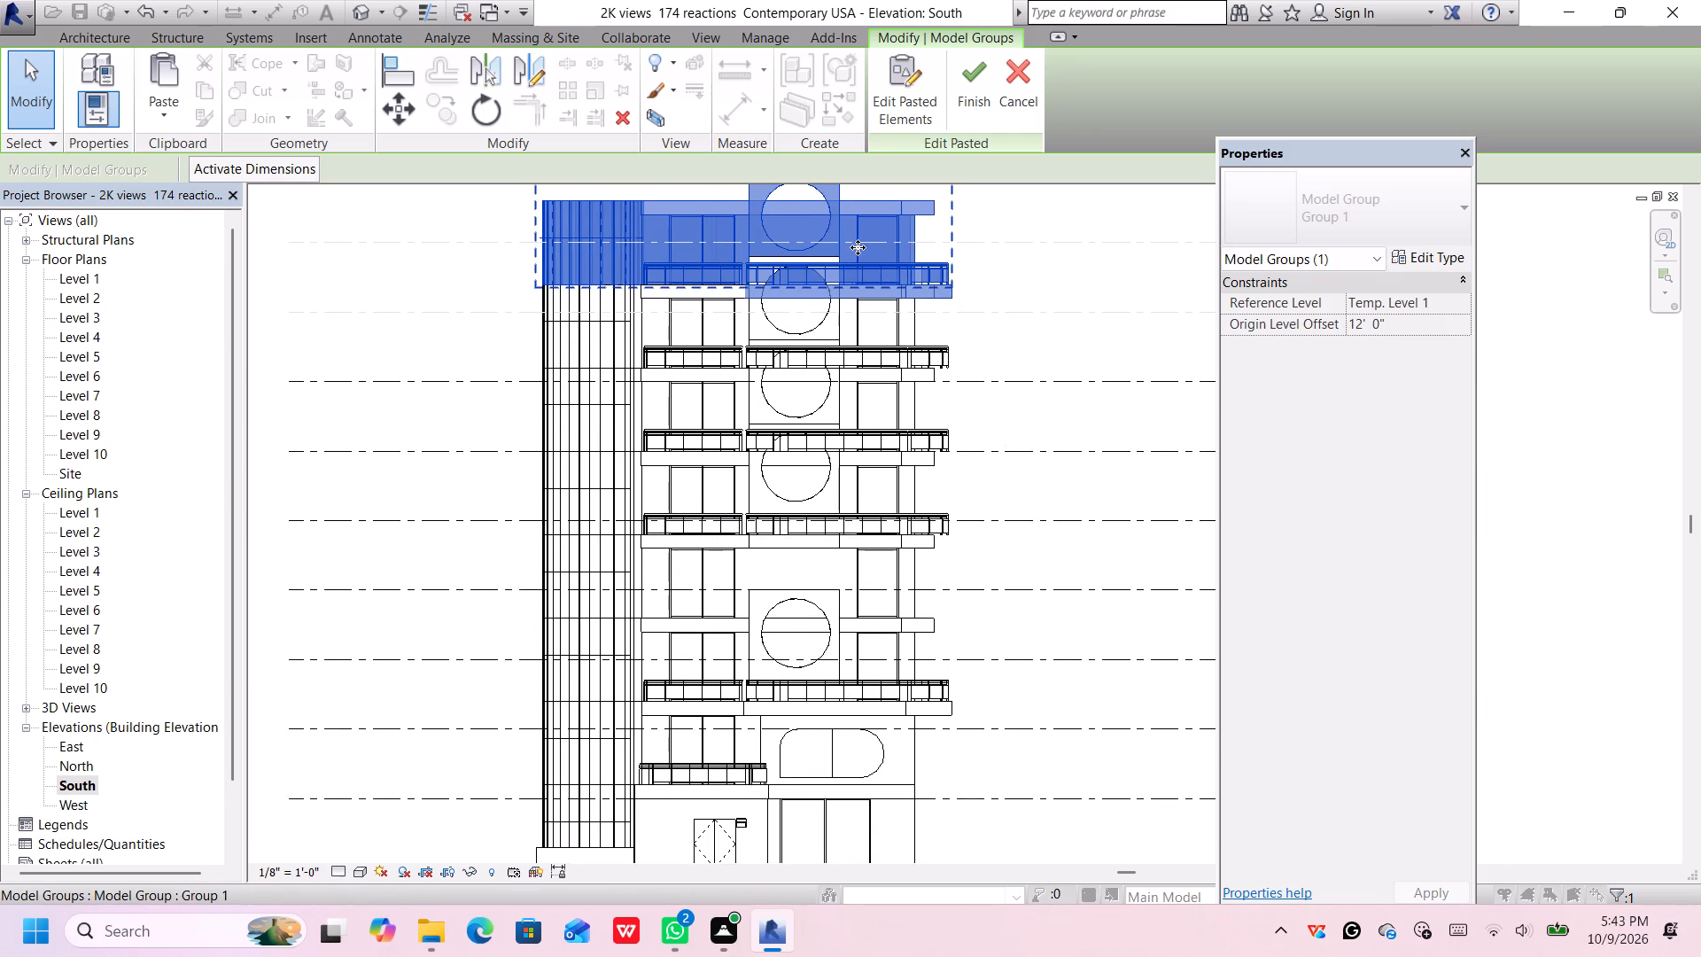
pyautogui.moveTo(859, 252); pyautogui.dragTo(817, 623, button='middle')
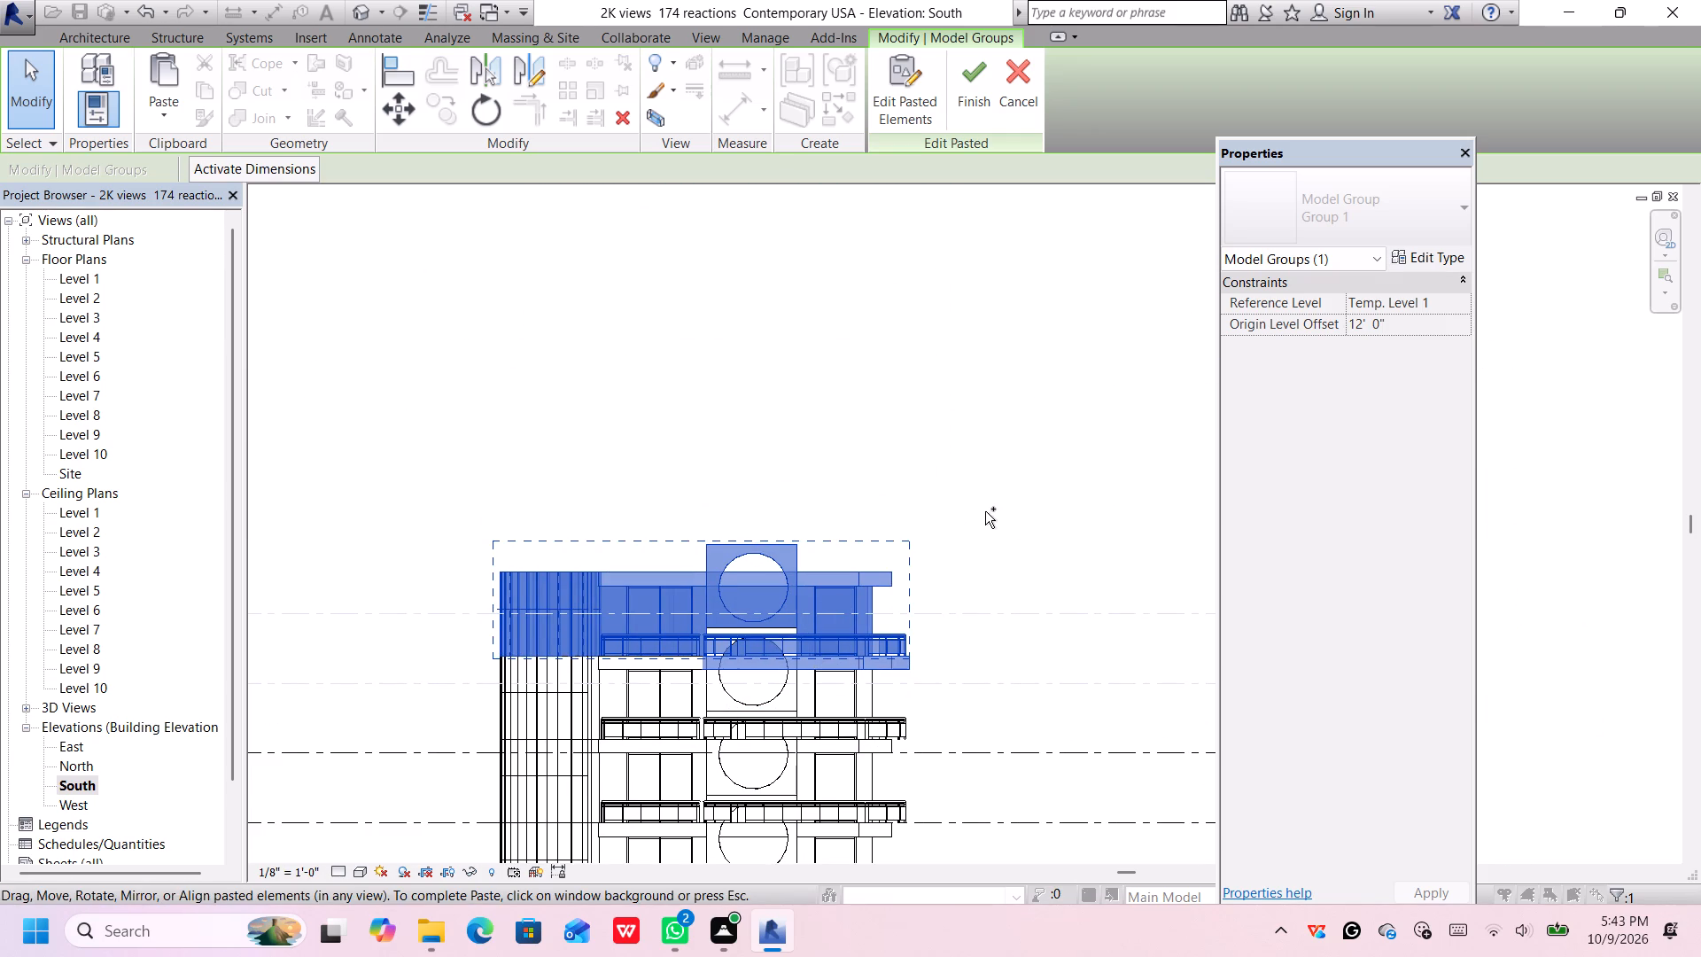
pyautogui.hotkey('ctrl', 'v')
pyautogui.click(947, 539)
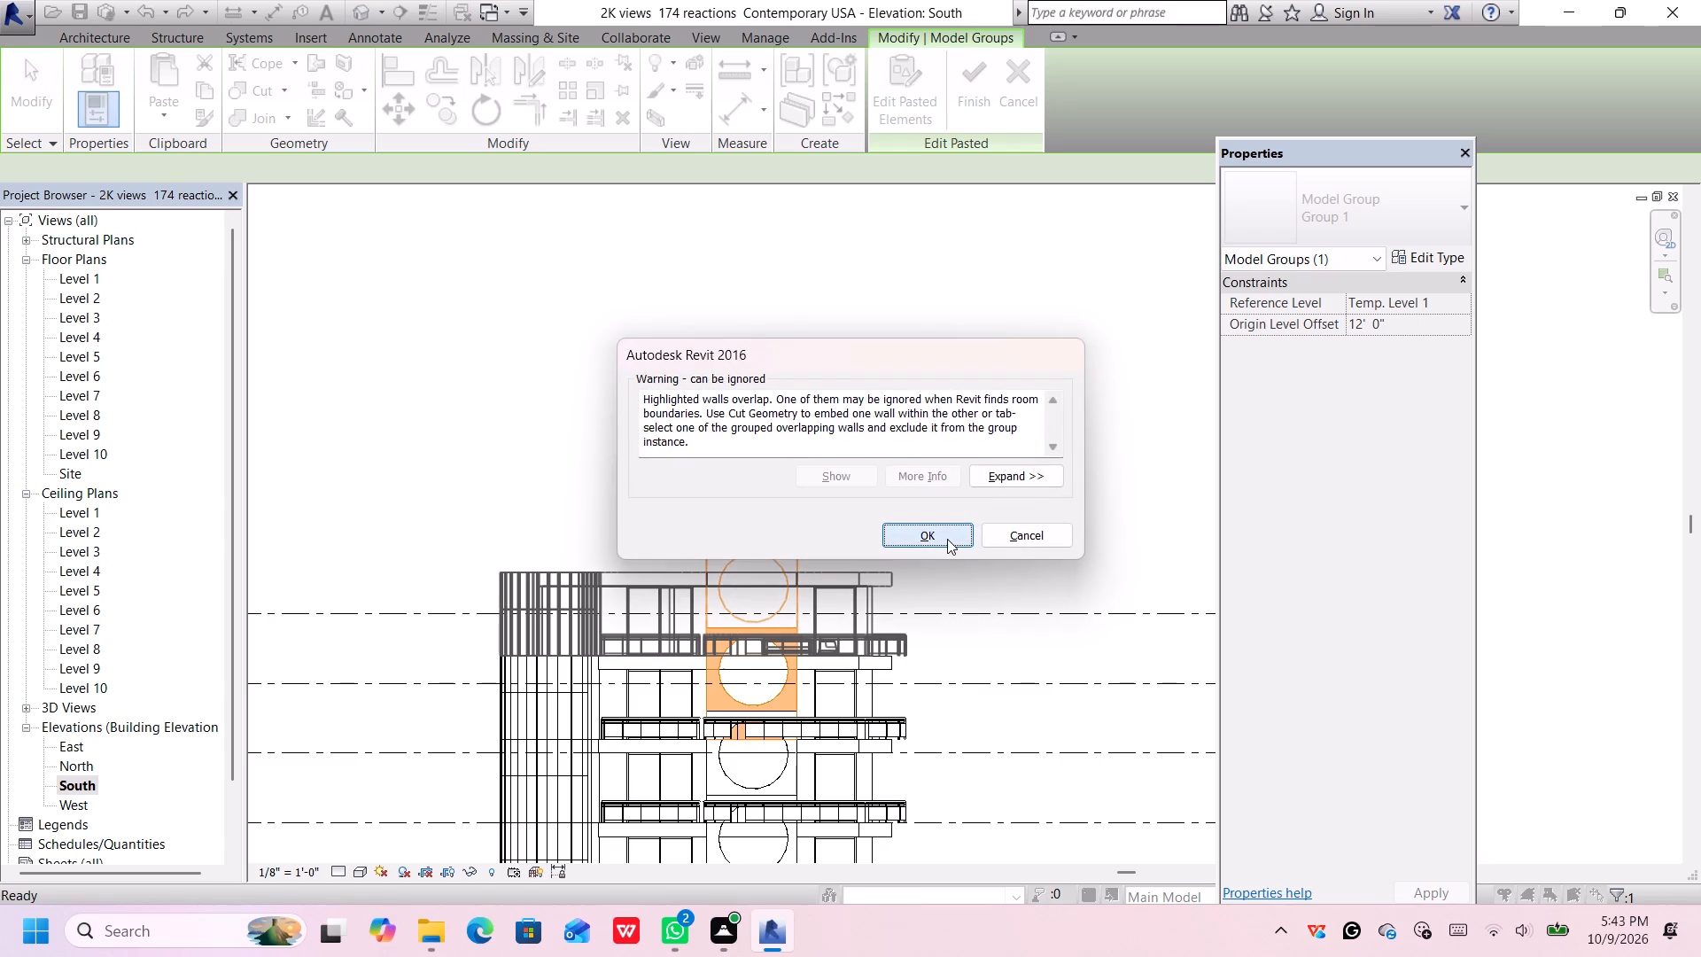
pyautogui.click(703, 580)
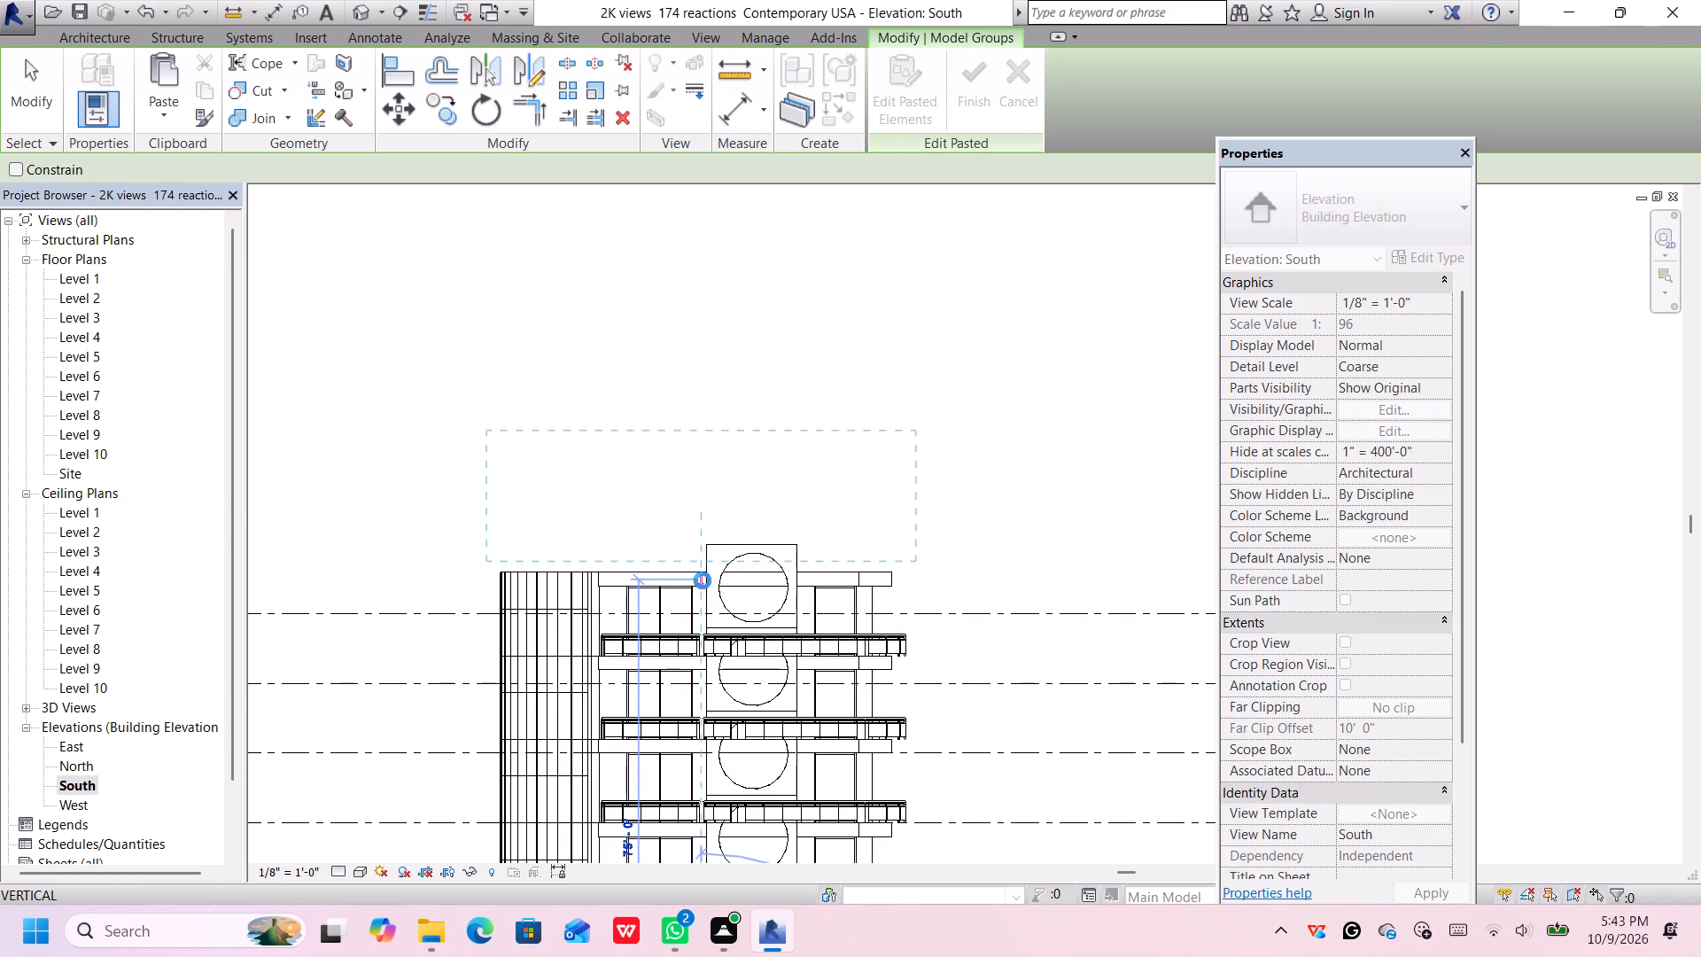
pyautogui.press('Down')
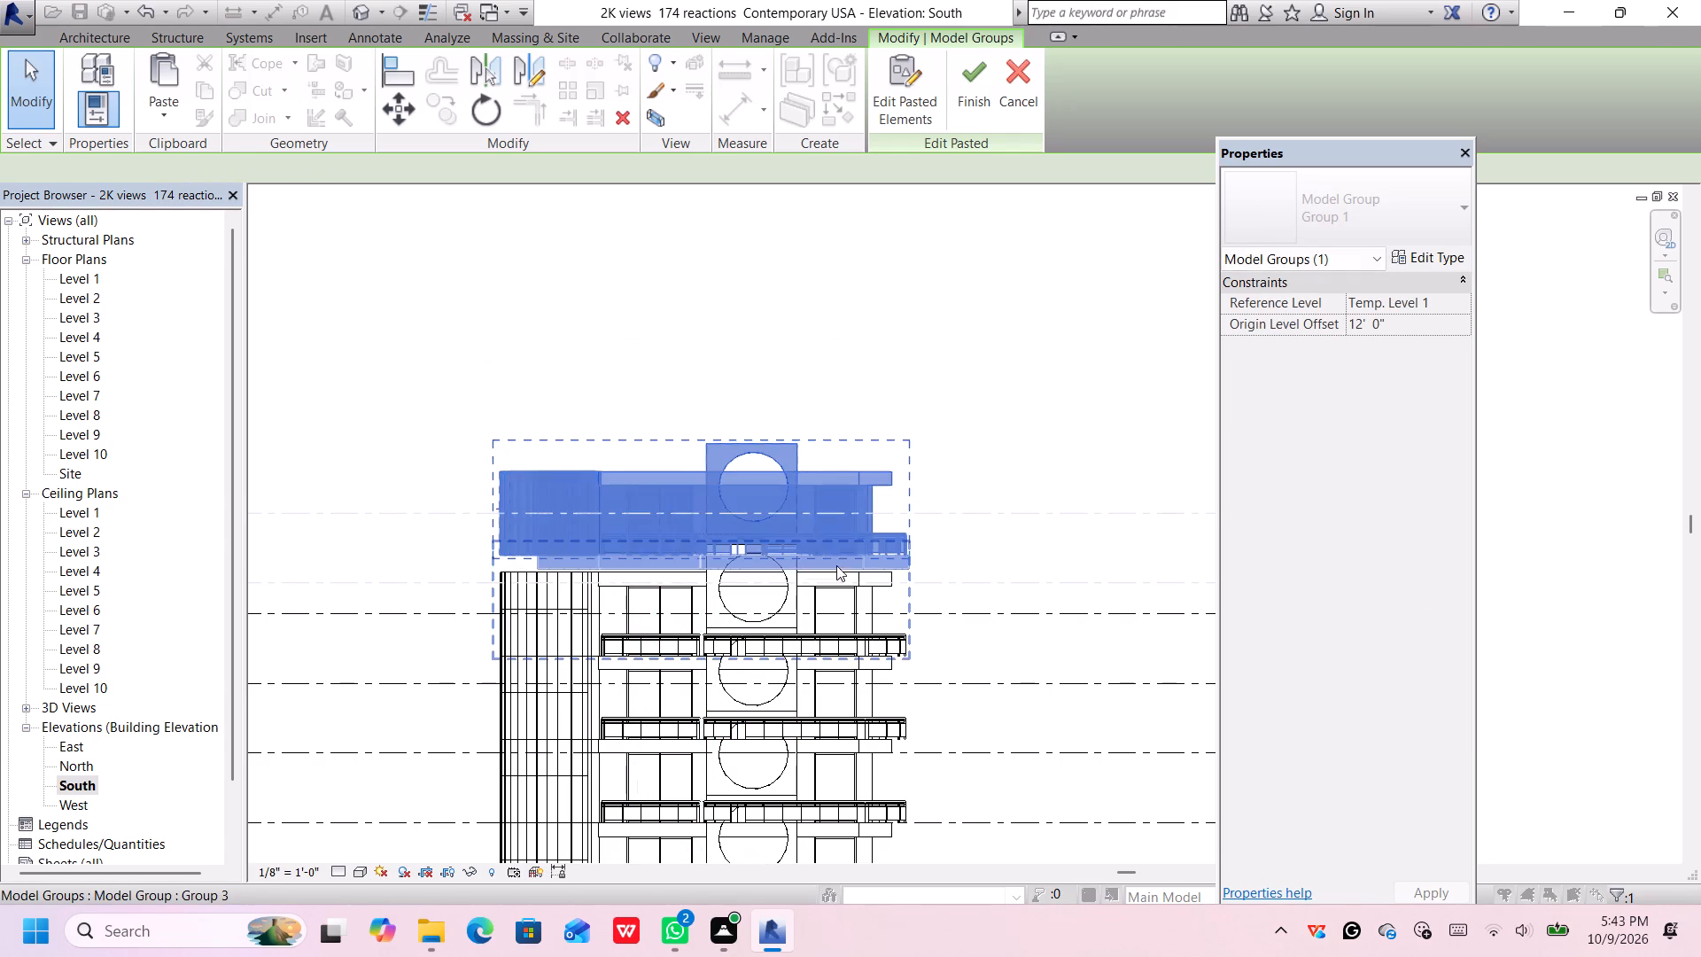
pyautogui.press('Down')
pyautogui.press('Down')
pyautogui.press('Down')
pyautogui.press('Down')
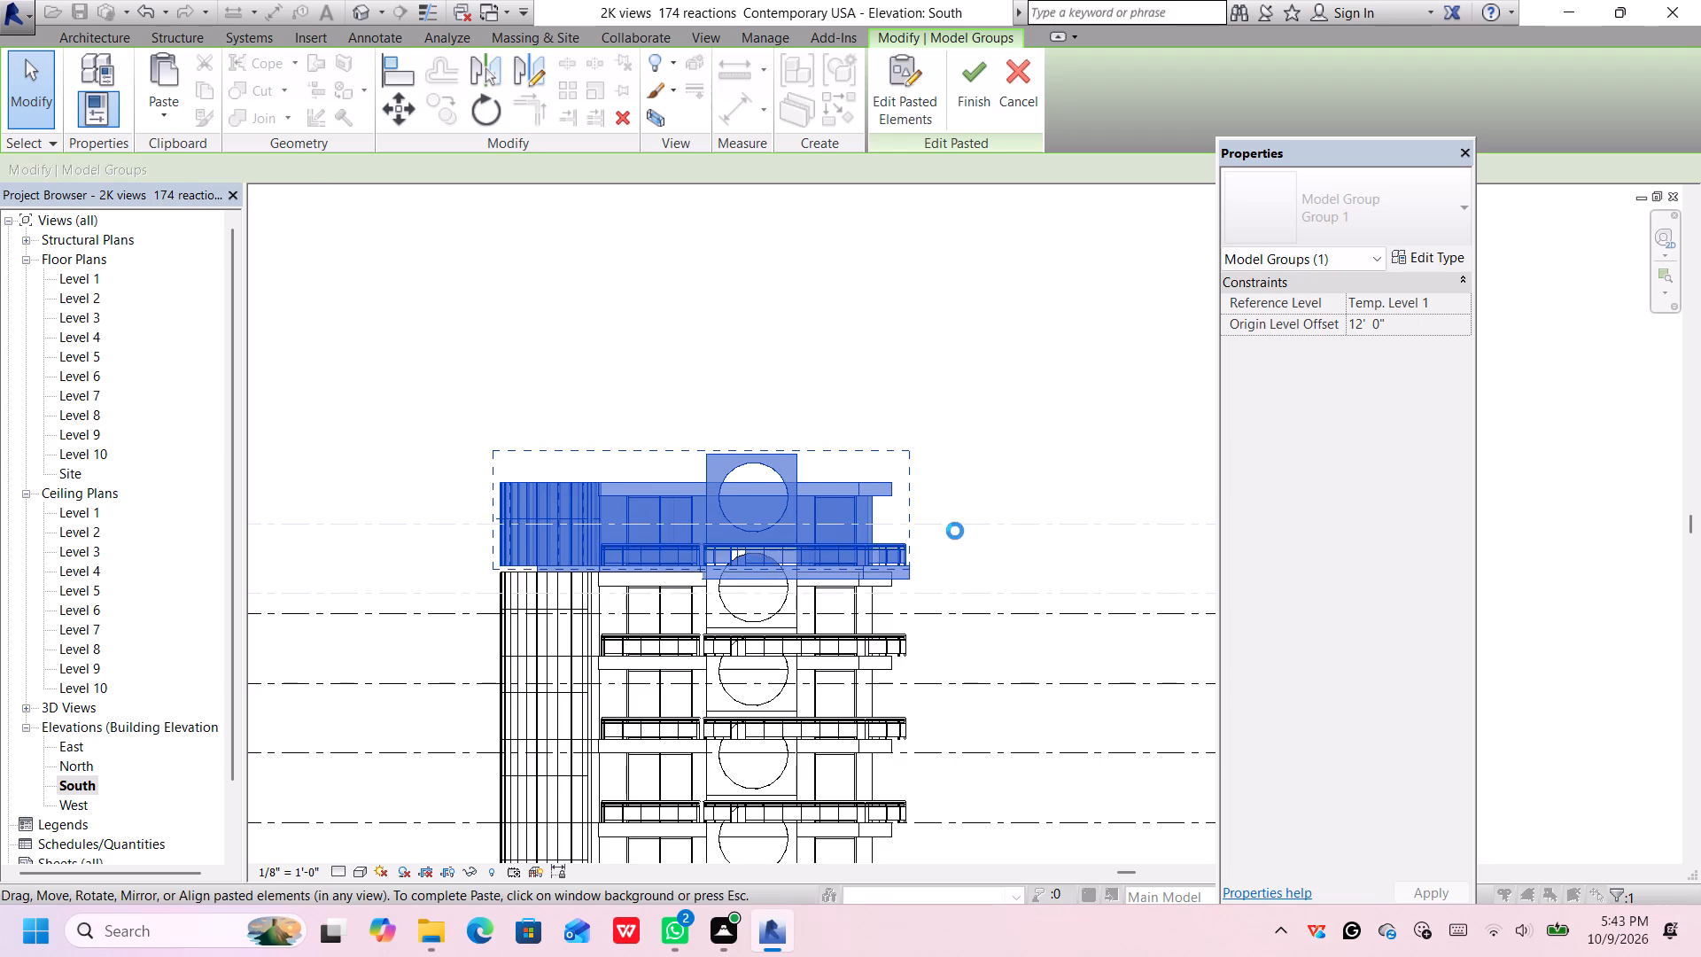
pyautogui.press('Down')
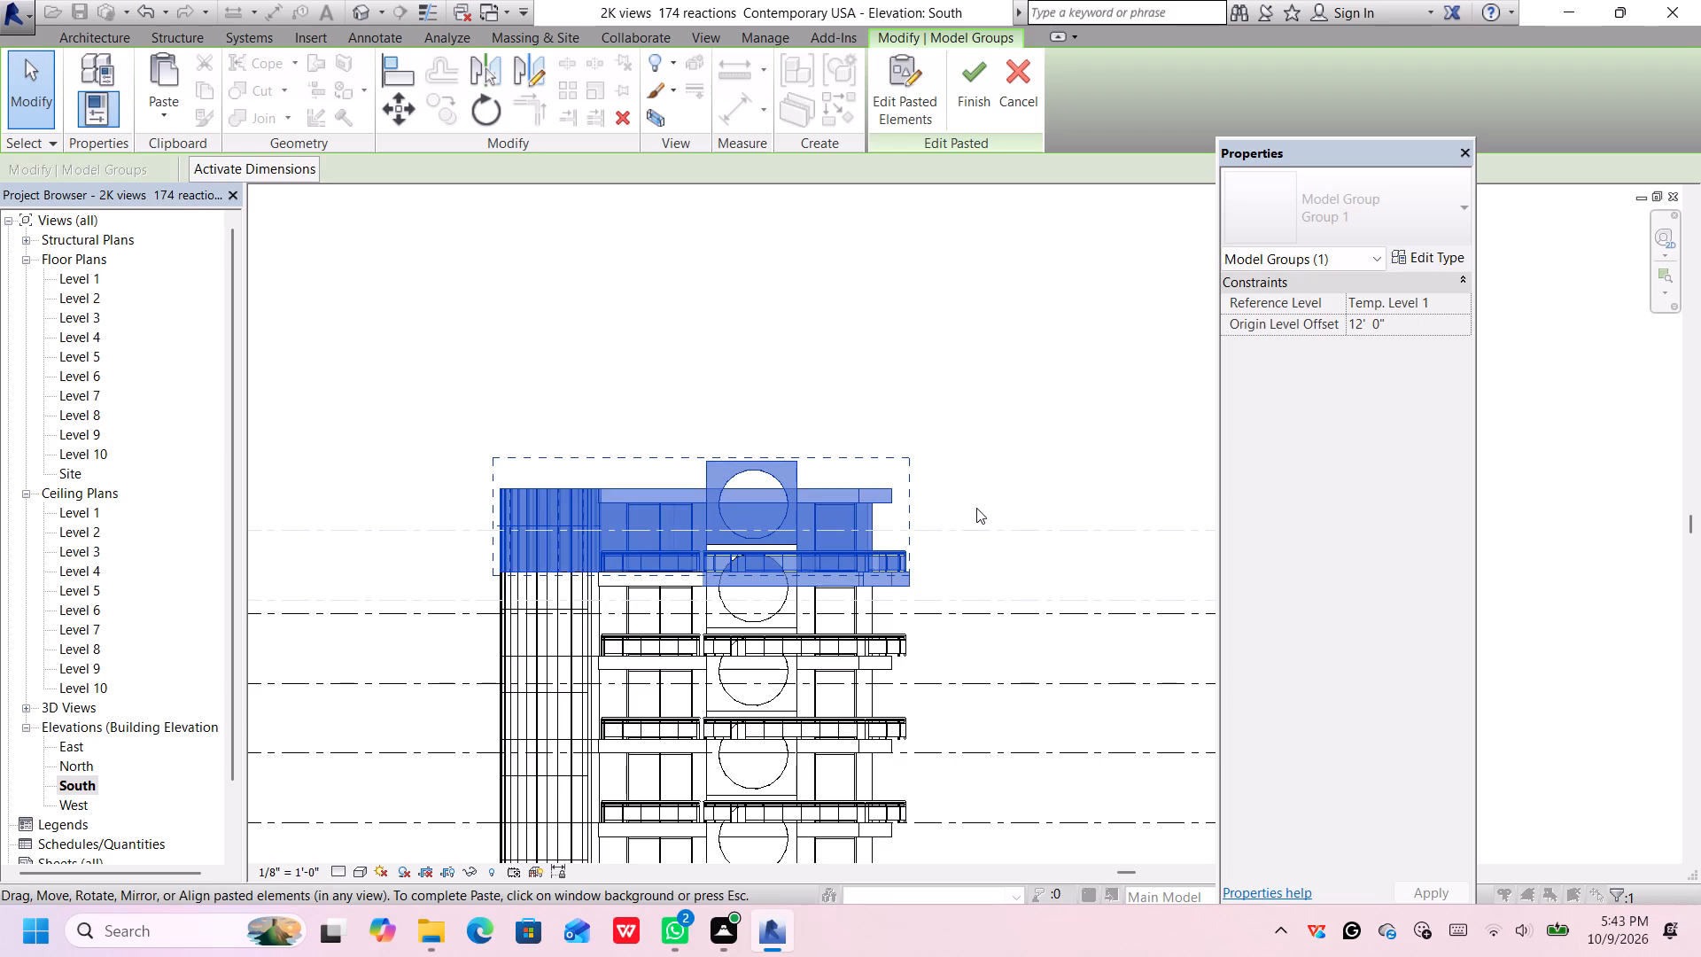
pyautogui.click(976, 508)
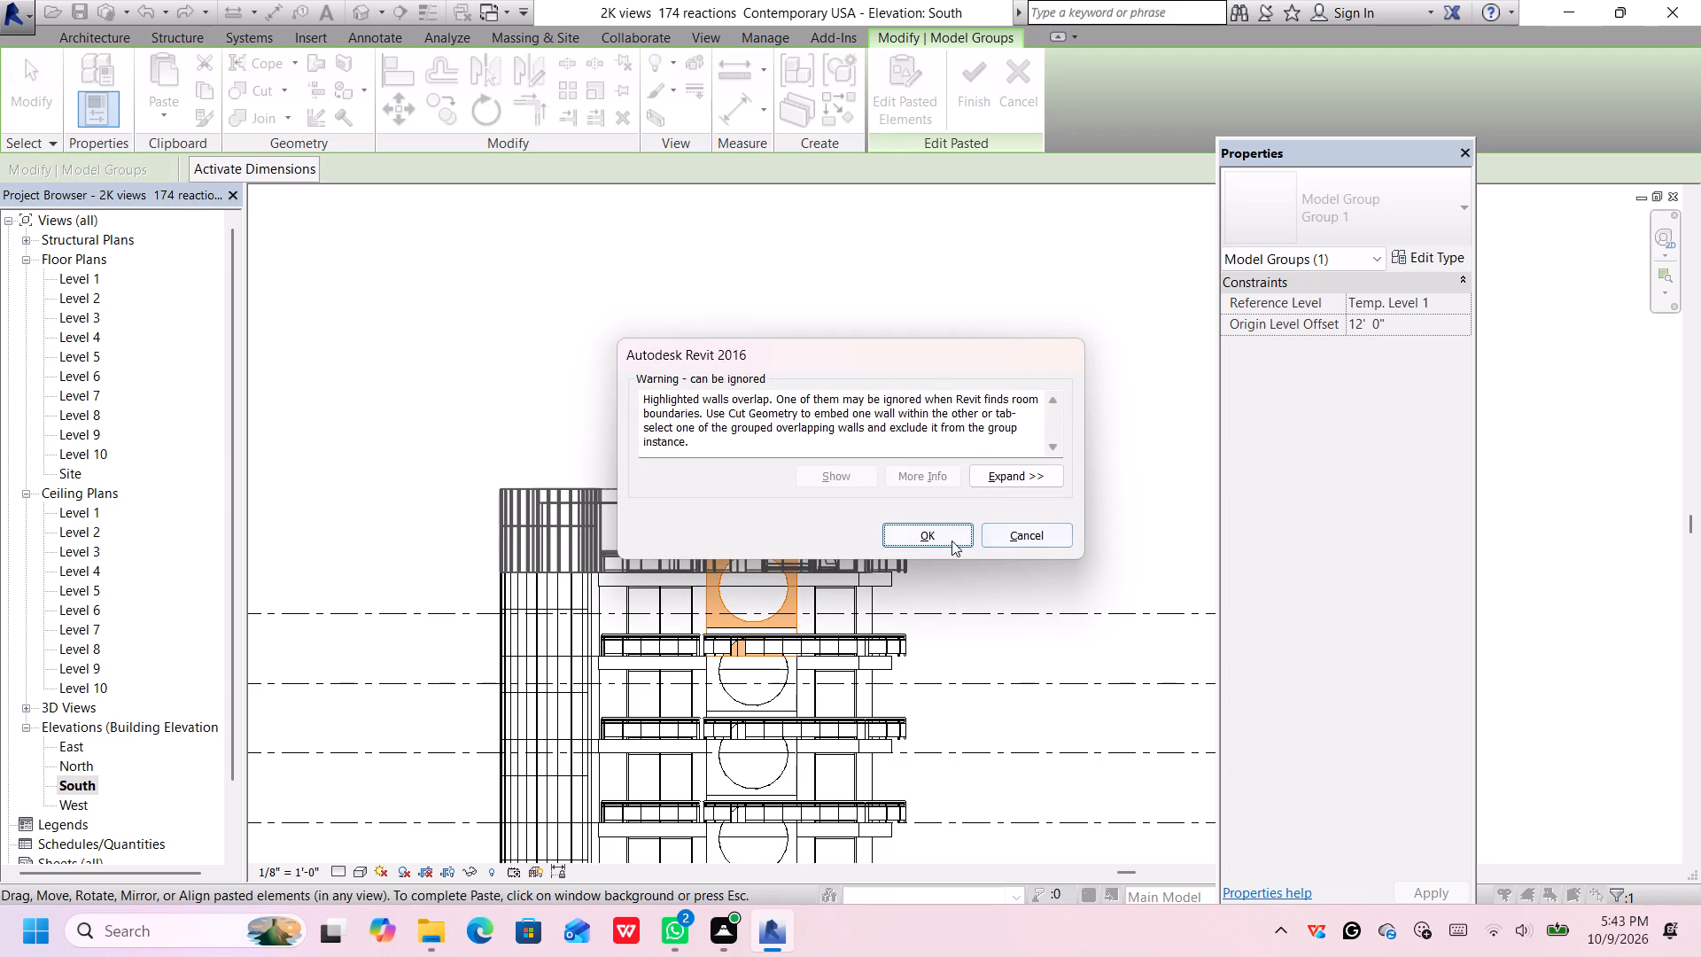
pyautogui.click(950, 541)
# Examine the joints between the stacked storeys and the full height of the facade in the South elevation.
pyautogui.scroll(1, 934, 602)
pyautogui.scroll(-3, 934, 602)
pyautogui.scroll(3, 937, 609)
pyautogui.scroll(-2, 937, 609)
pyautogui.scroll(1, 947, 650)
pyautogui.moveTo(947, 650); pyautogui.dragTo(925, 541, button='middle')
pyautogui.scroll(-2, 925, 541)
pyautogui.scroll(1, 925, 543)
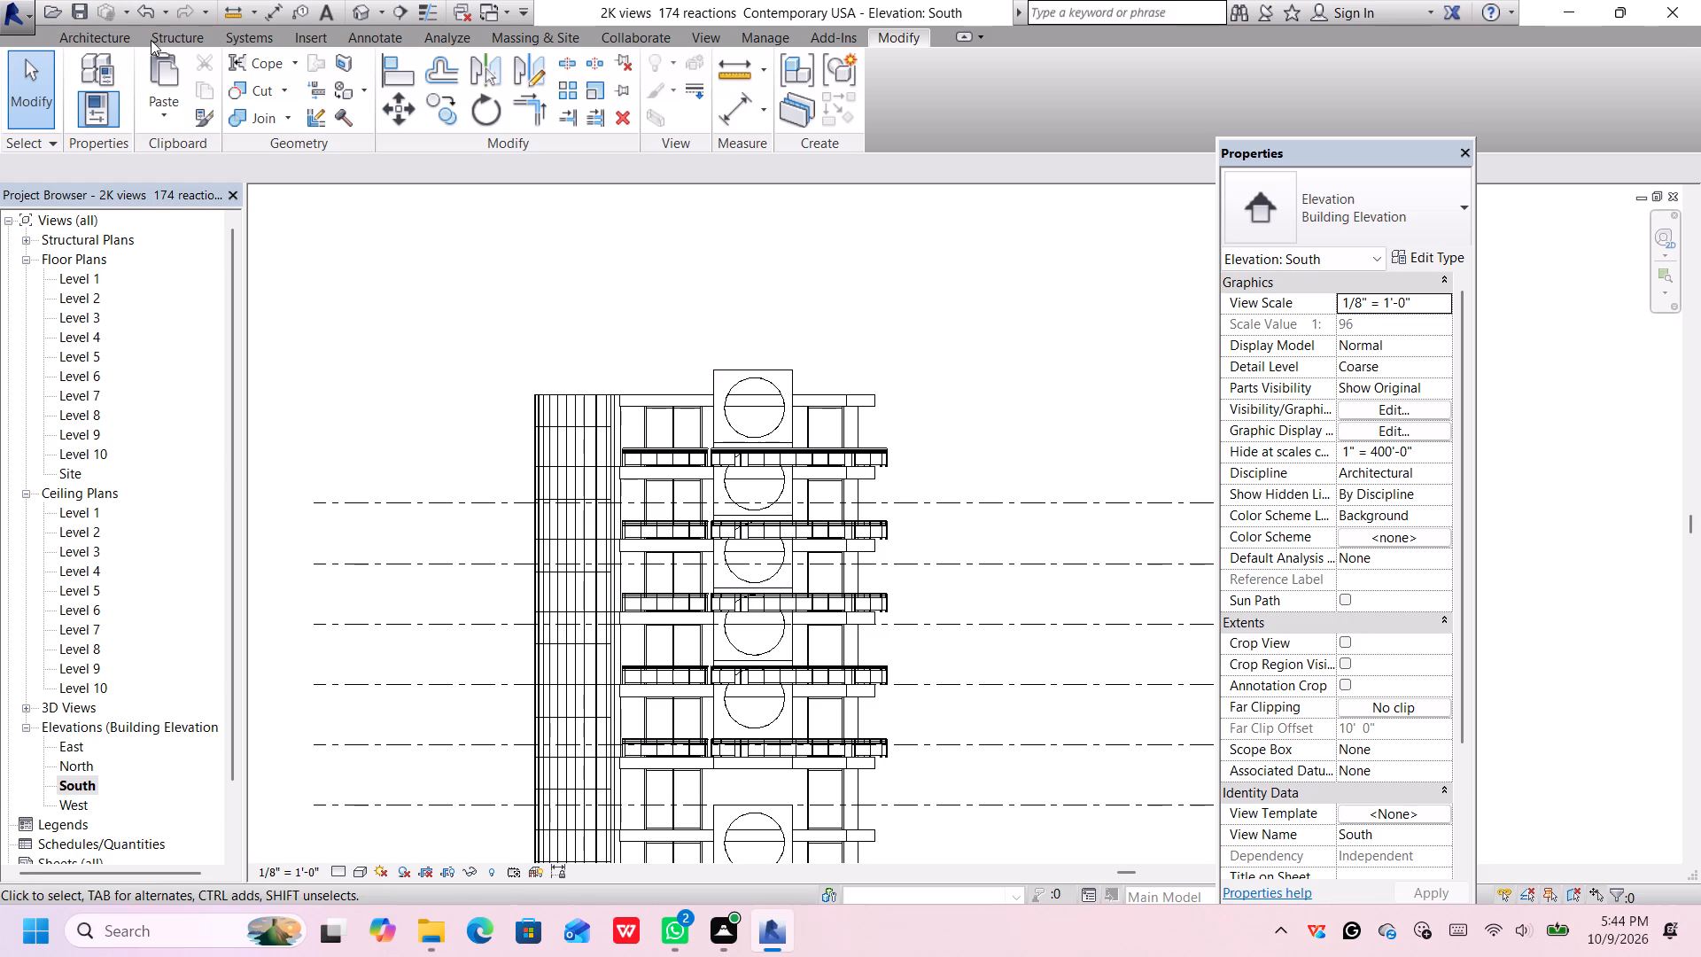
pyautogui.scroll(-3, 678, 393)
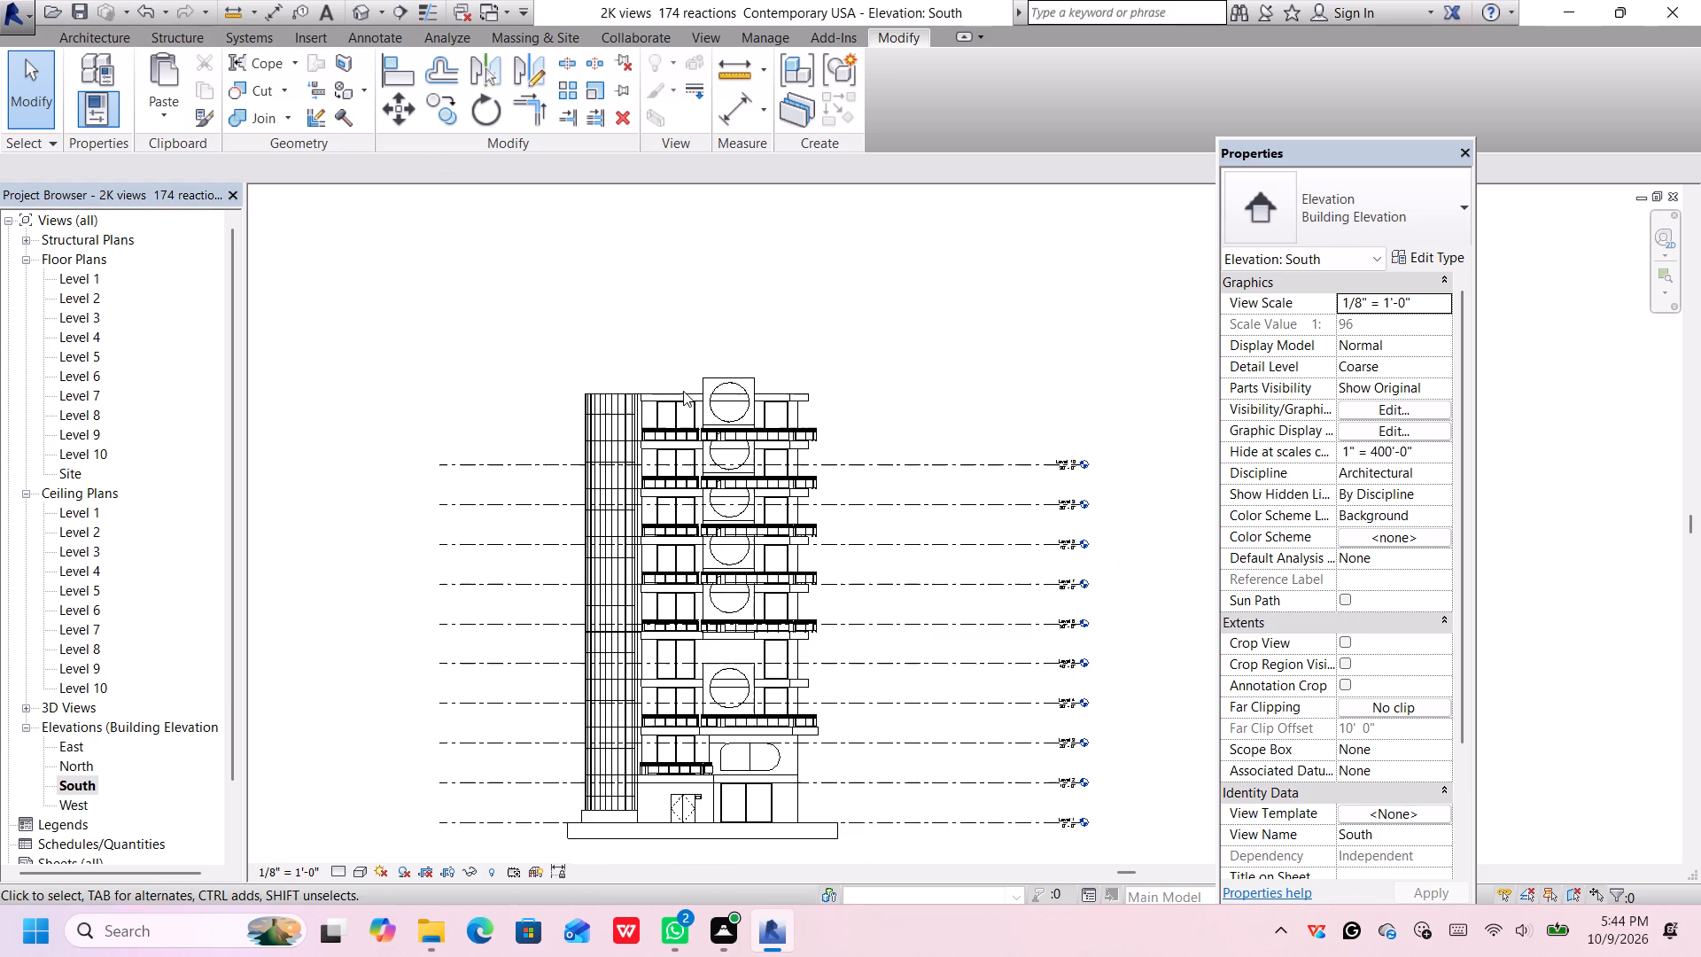
pyautogui.moveTo(682, 412); pyautogui.dragTo(656, 307, button='middle')
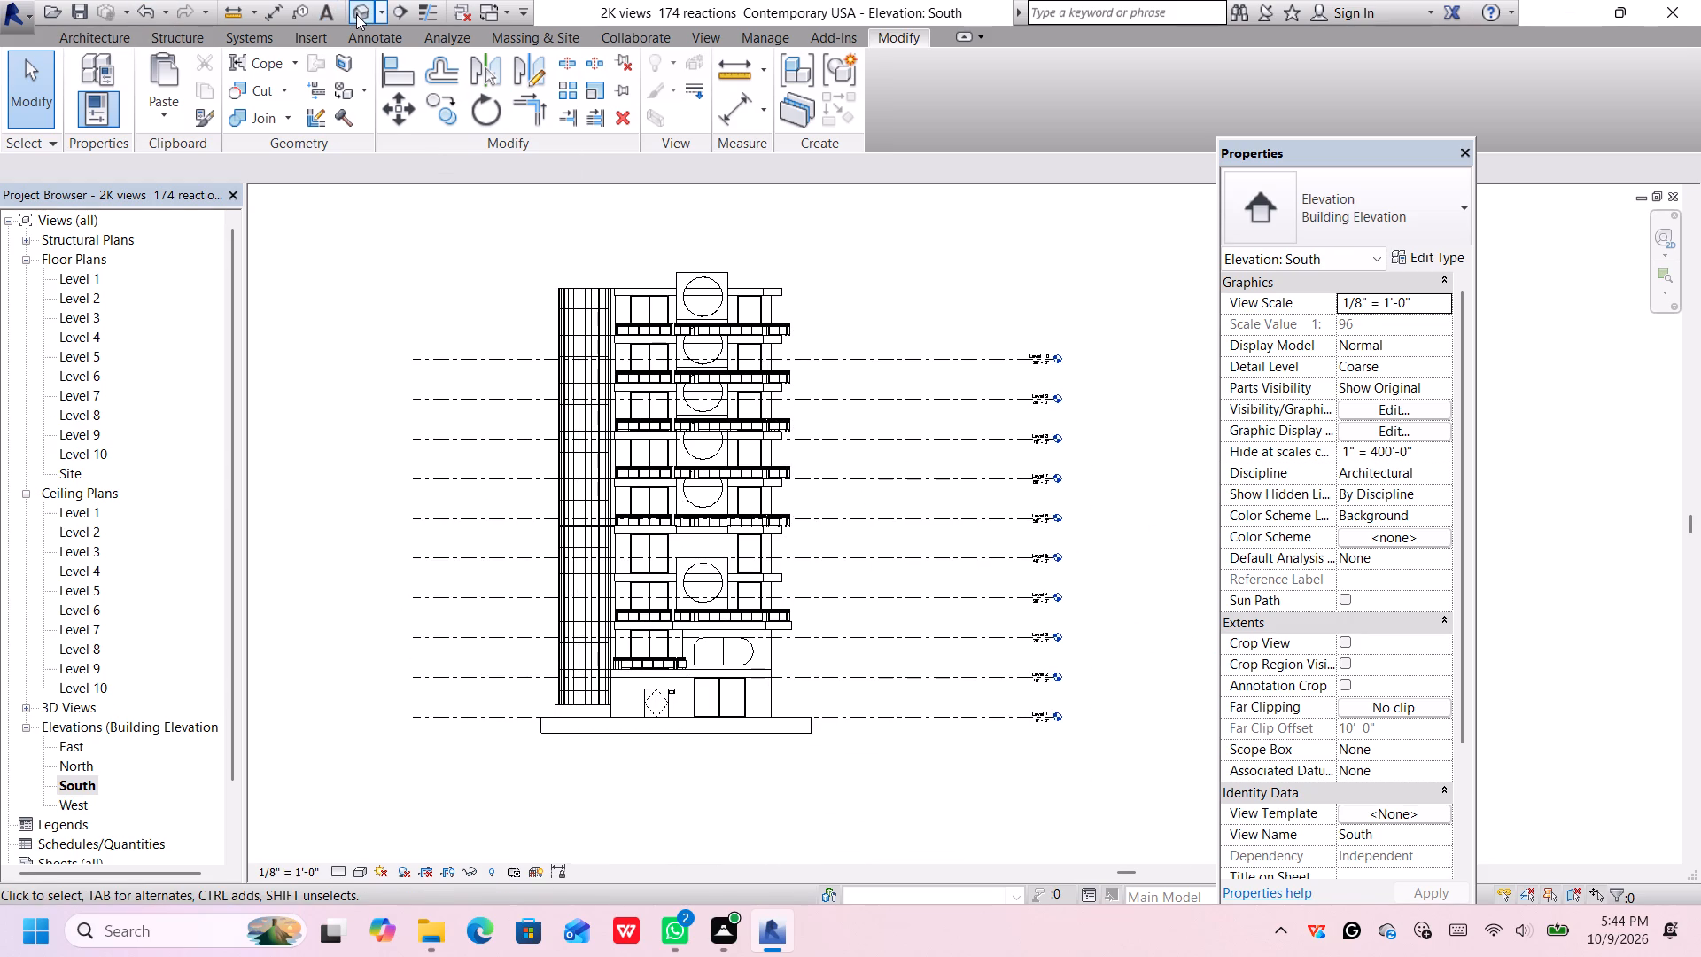
# Switch to the default 3D view and examine the stacked storeys, balconies and roof of the tower.
pyautogui.click(356, 14)
pyautogui.scroll(-8, 854, 401)
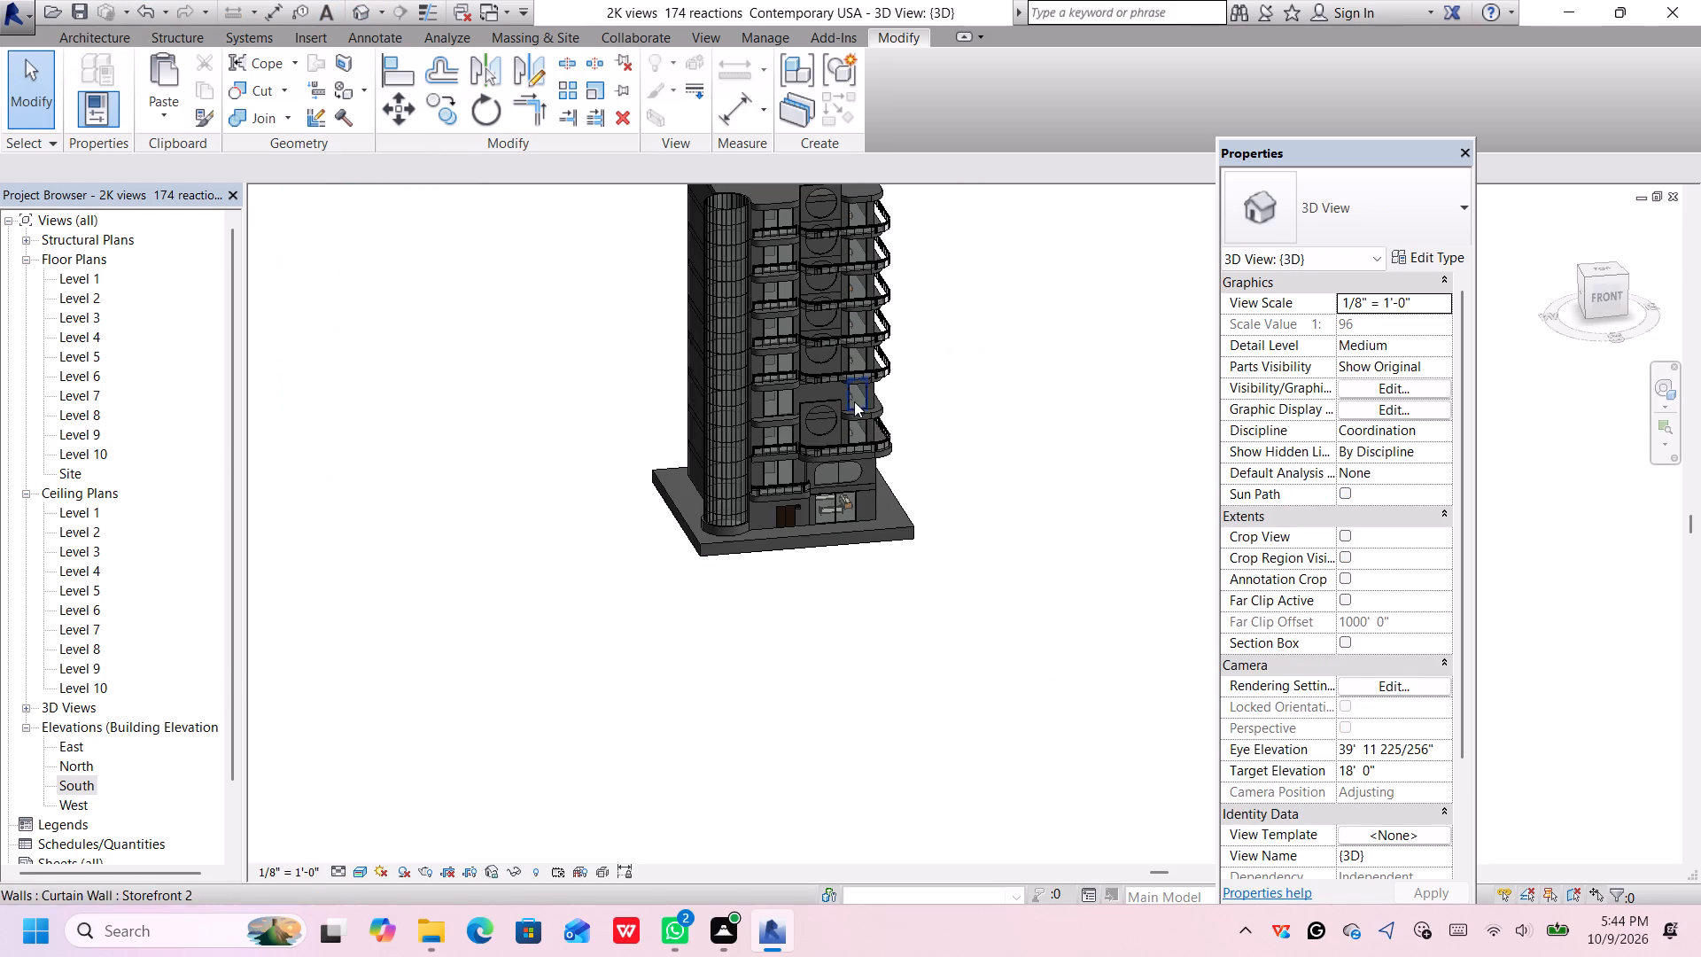
pyautogui.moveTo(982, 308); pyautogui.dragTo(912, 444, button='middle')
pyautogui.scroll(2, 866, 431)
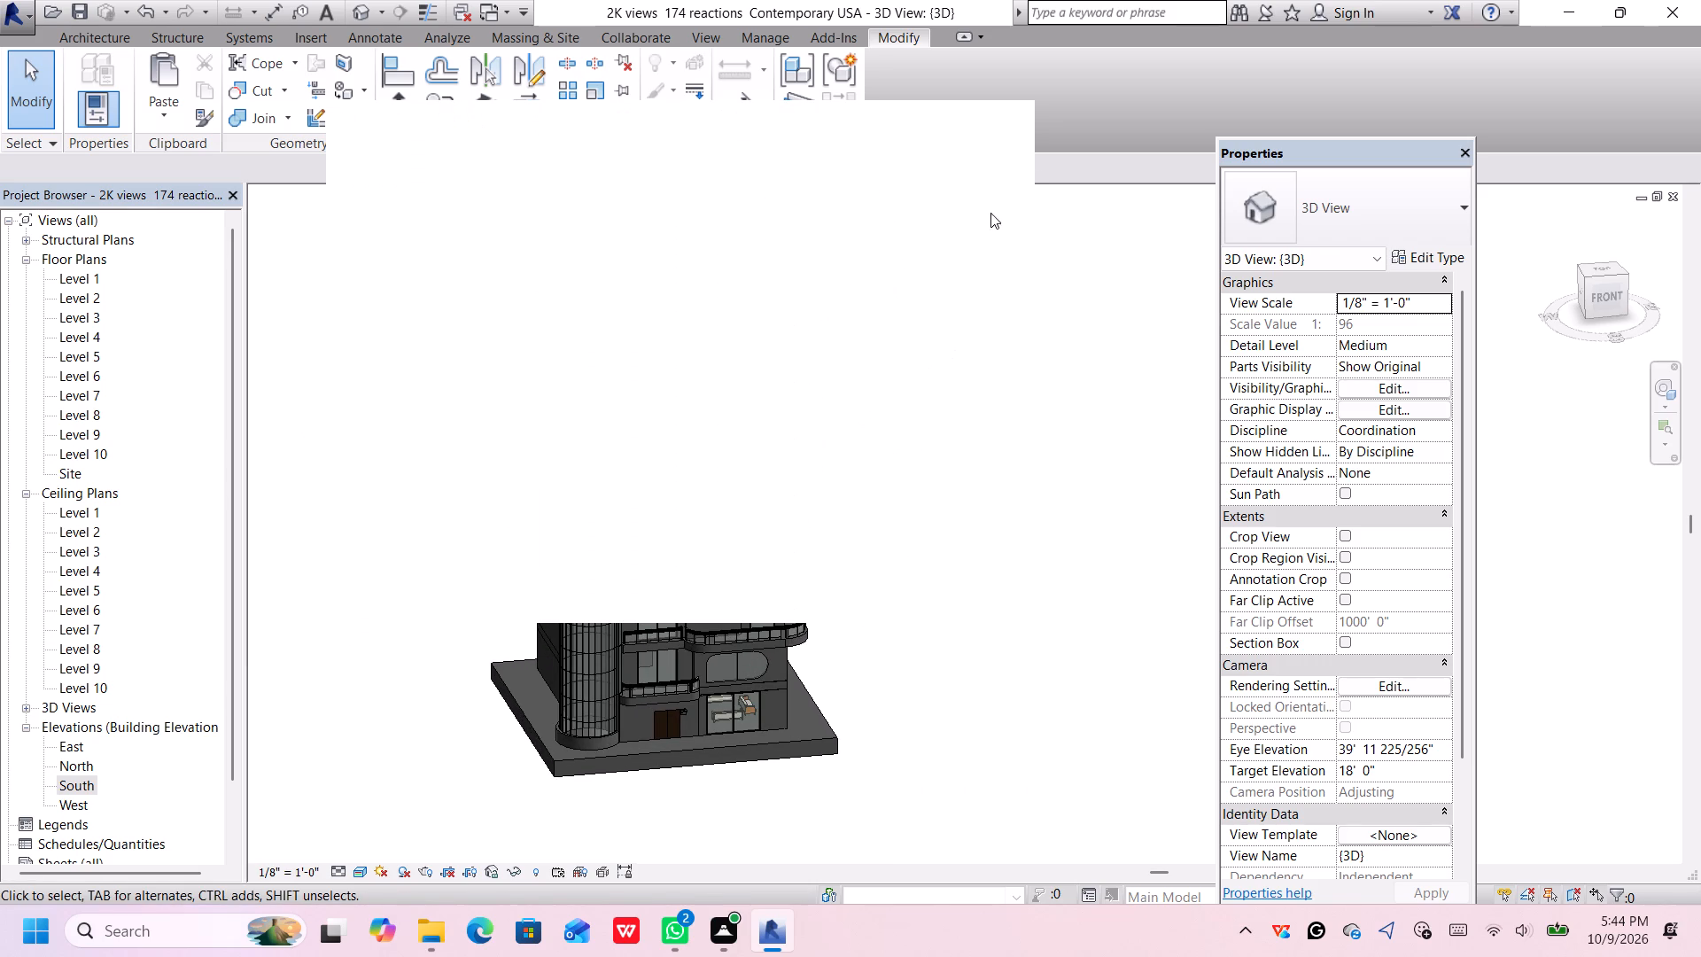
pyautogui.click(995, 127)
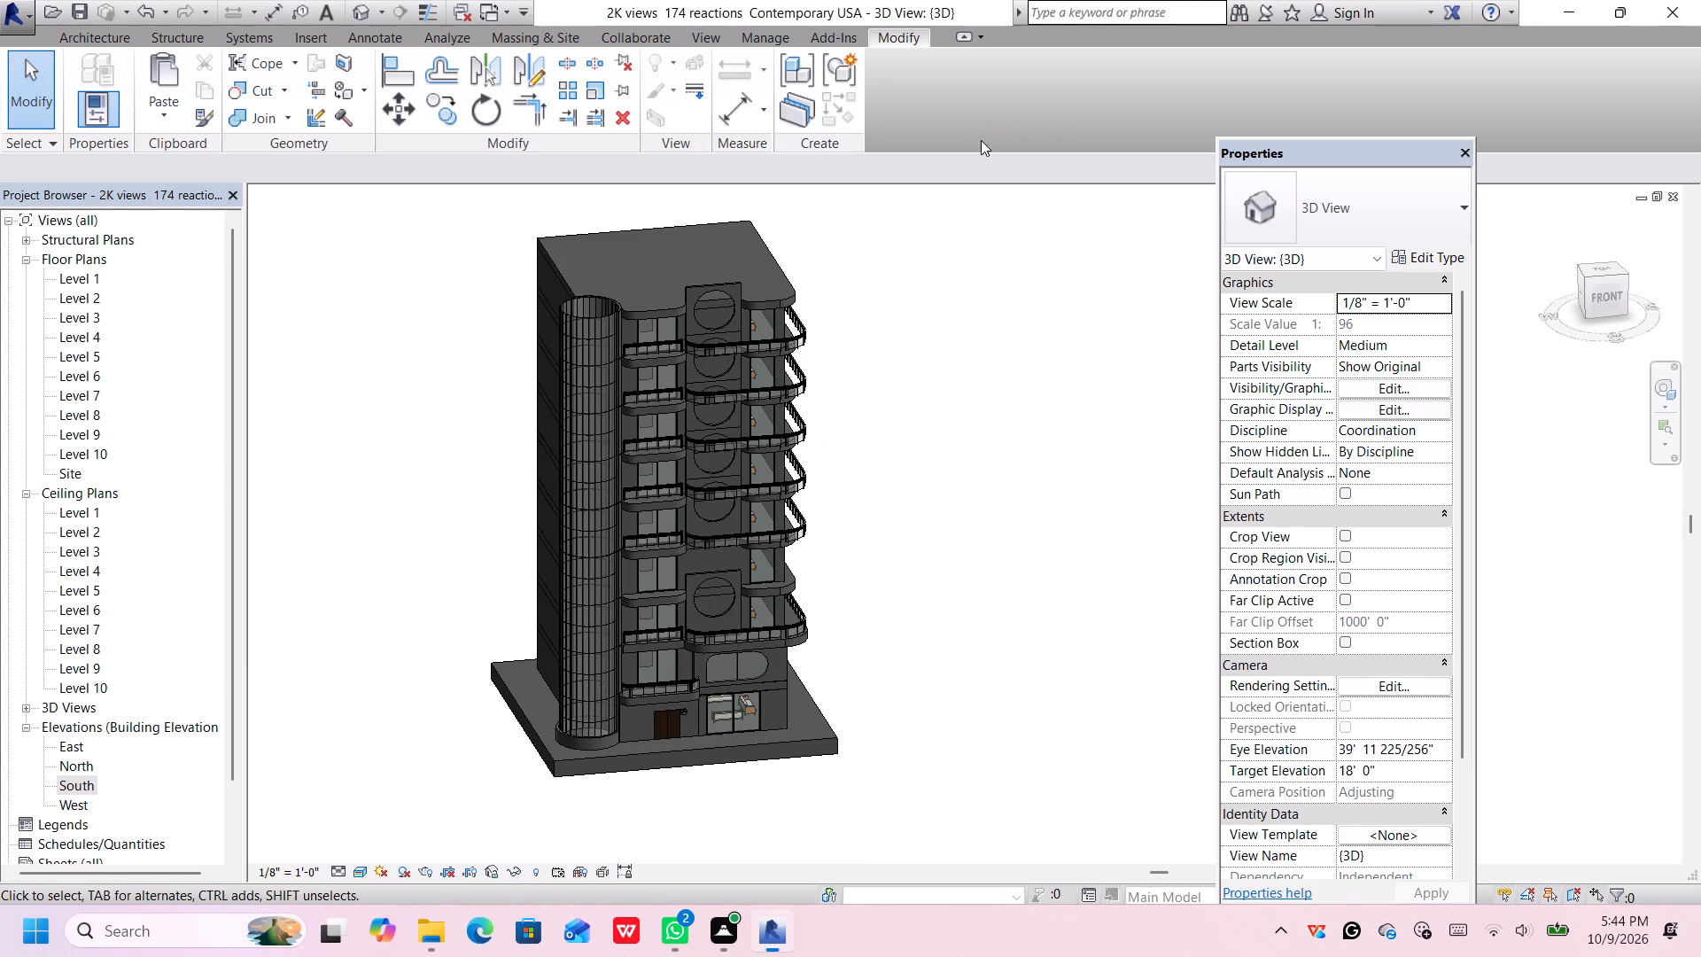
pyautogui.moveTo(769, 316); pyautogui.dragTo(788, 363, button='middle')
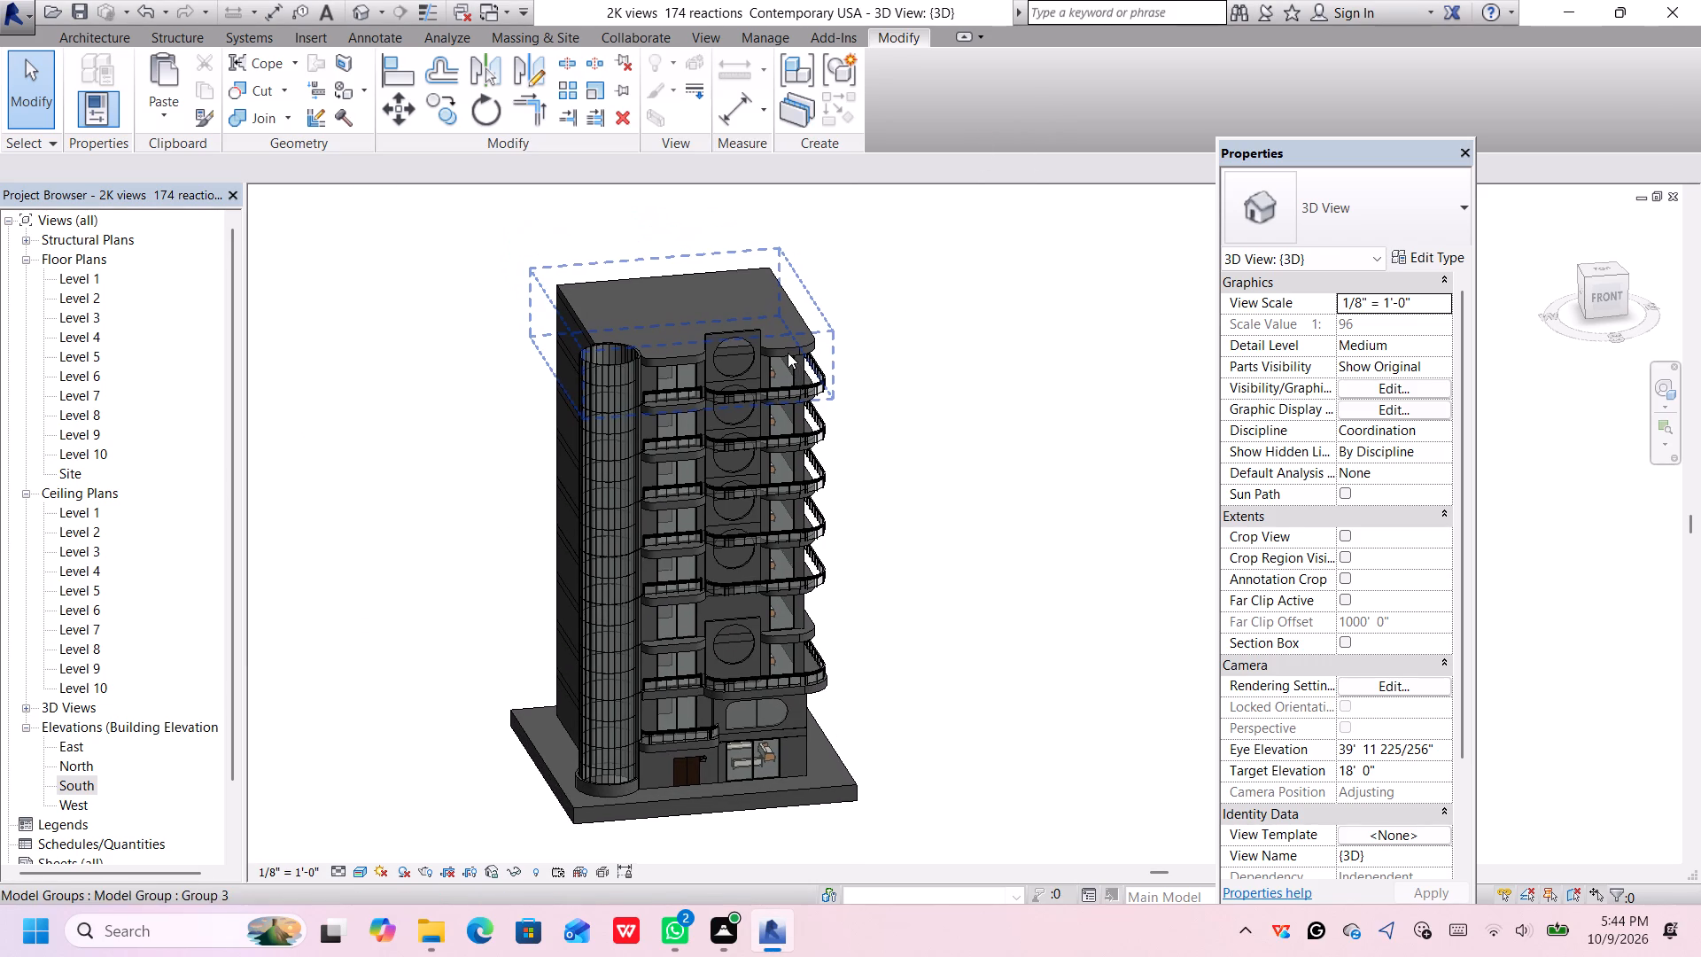
pyautogui.scroll(4, 788, 353)
pyautogui.scroll(-1, 792, 342)
pyautogui.scroll(1, 792, 342)
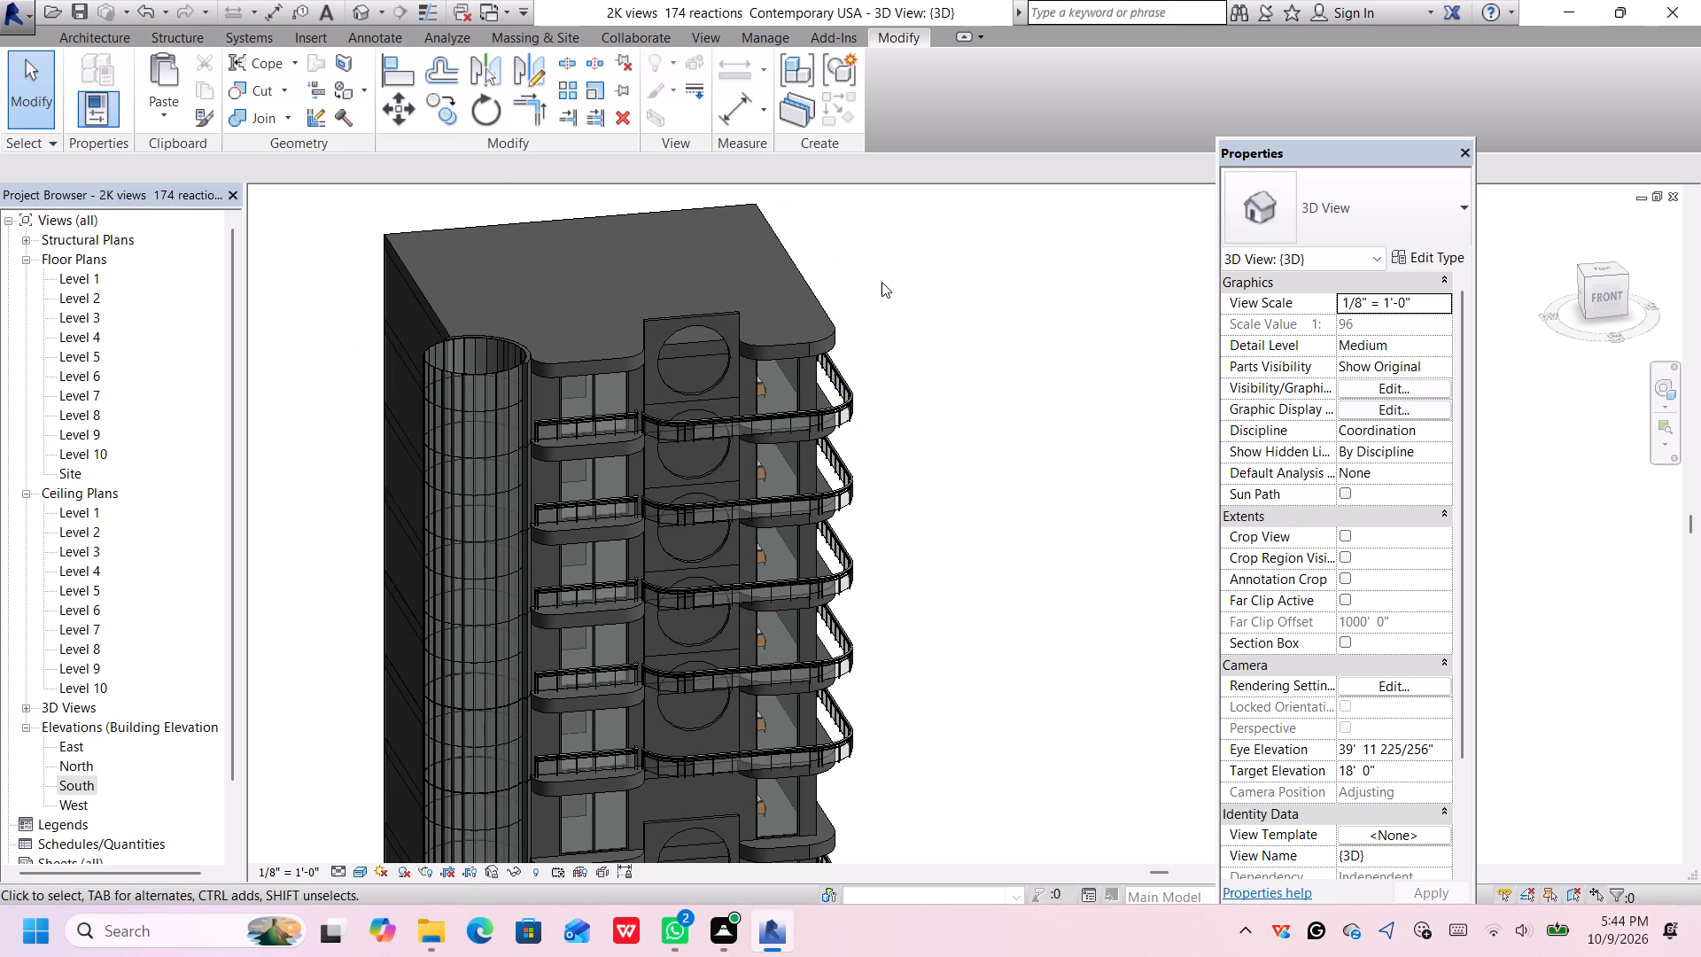
pyautogui.scroll(-2, 882, 282)
pyautogui.moveTo(883, 284); pyautogui.dragTo(882, 214, button='middle')
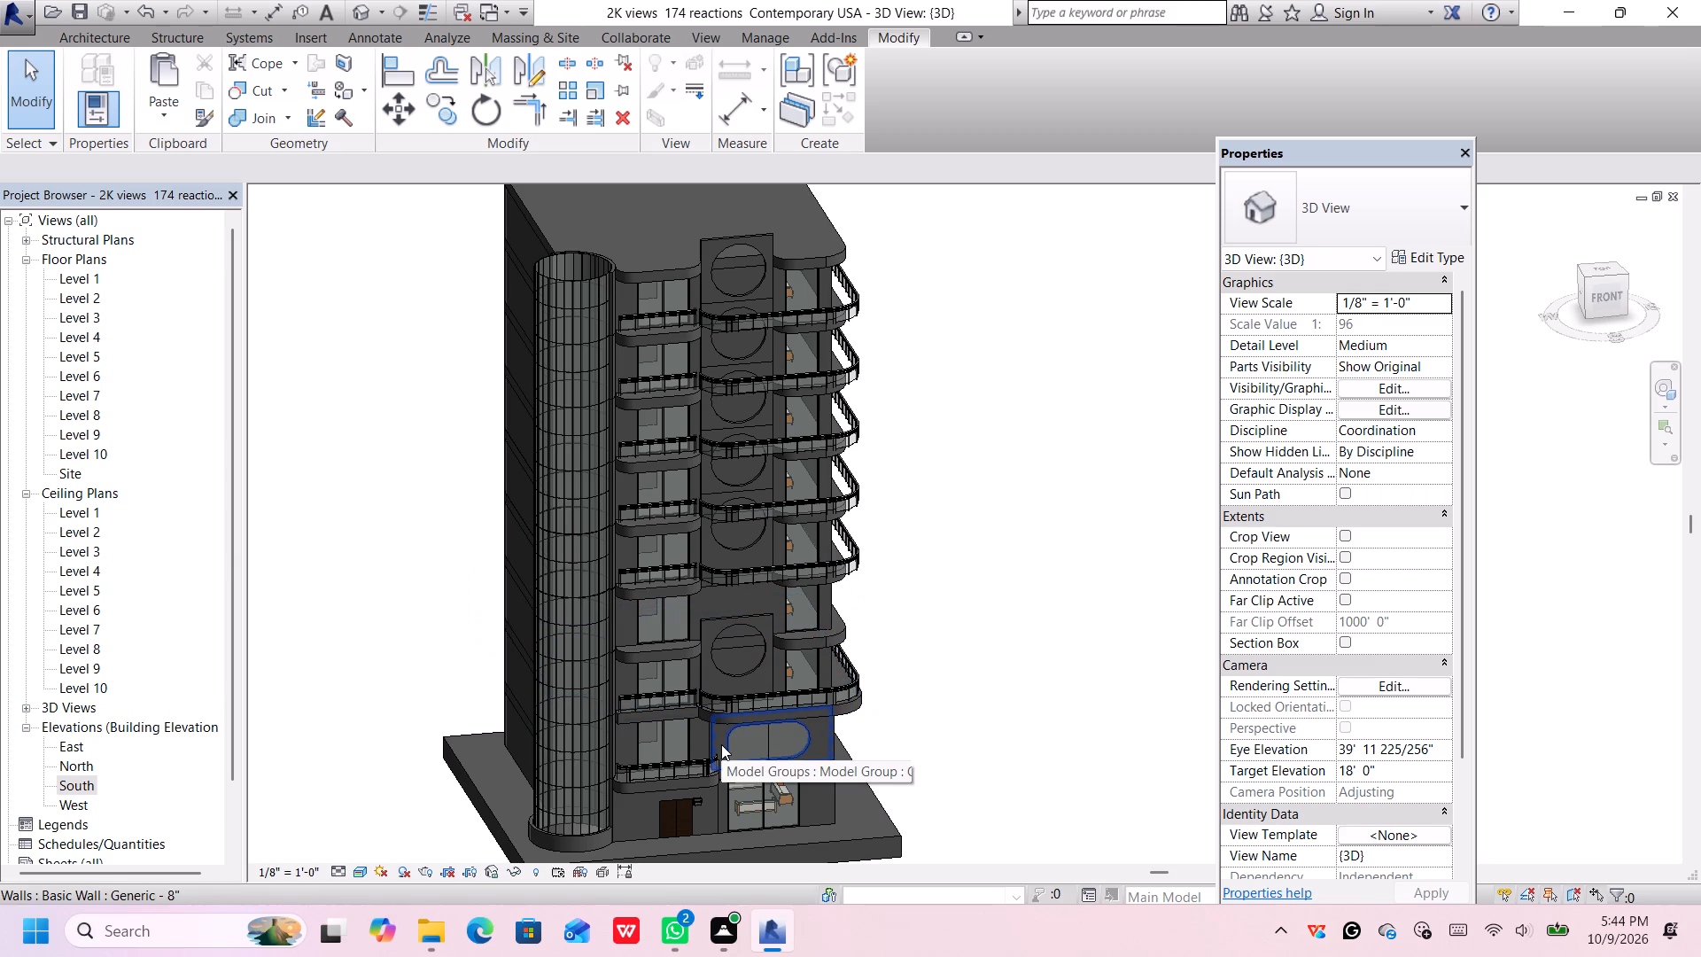
# Inspect the building in 3D from the top storey to the base, comparing the repeated storeys with the lower facade.
pyautogui.moveTo(701, 732); pyautogui.dragTo(712, 693, button='middle')
pyautogui.scroll(1, 628, 350)
pyautogui.moveTo(628, 350); pyautogui.dragTo(630, 478, button='middle')
pyautogui.scroll(-1, 796, 304)
pyautogui.scroll(2, 796, 304)
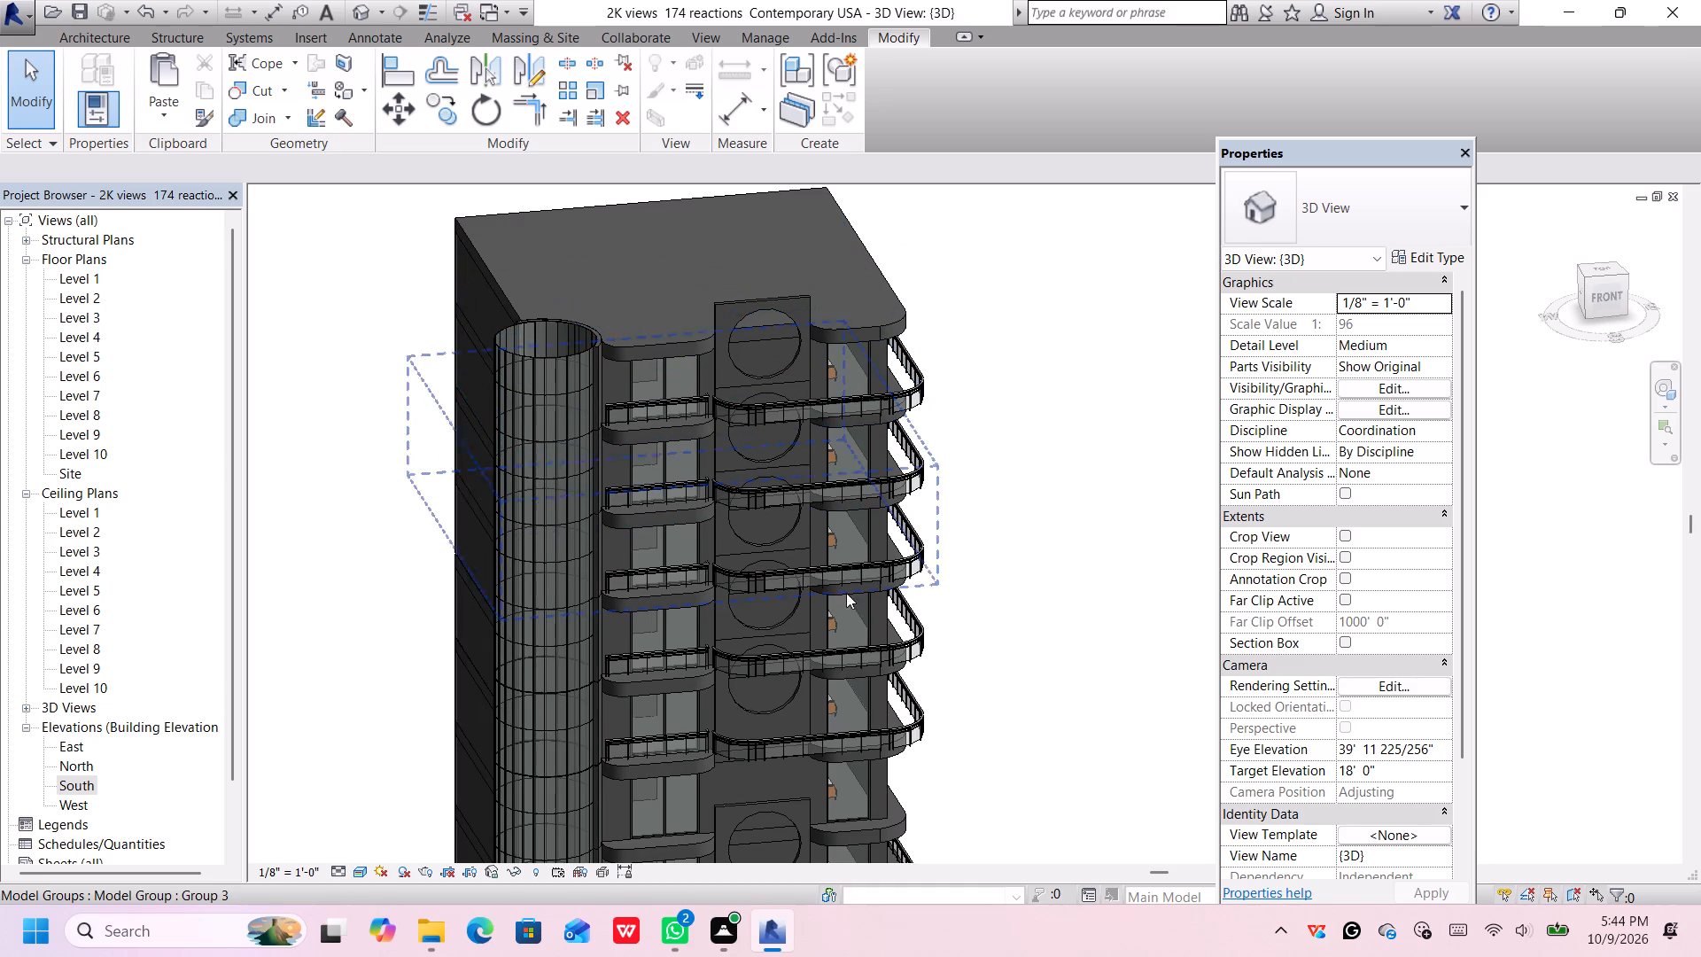
pyautogui.moveTo(846, 606); pyautogui.dragTo(840, 439, button='middle')
pyautogui.scroll(1, 840, 443)
pyautogui.scroll(-1, 841, 447)
pyautogui.scroll(4, 841, 451)
pyautogui.scroll(-5, 841, 454)
pyautogui.scroll(1, 862, 617)
pyautogui.scroll(-2, 862, 617)
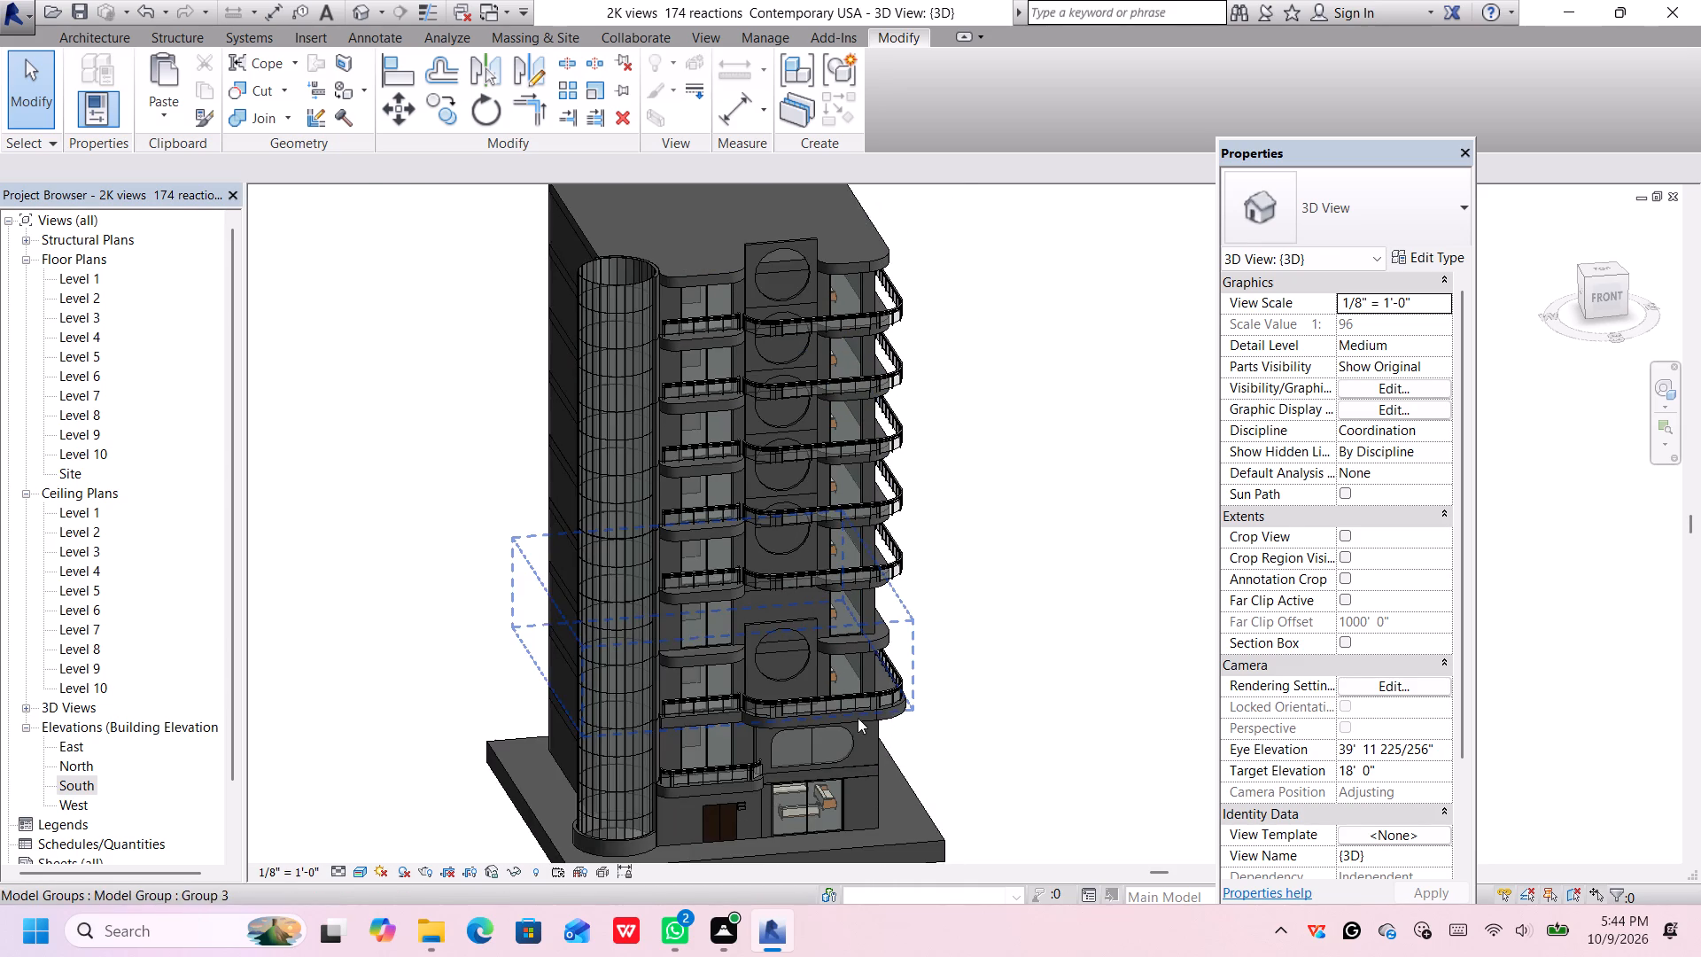
pyautogui.moveTo(858, 718); pyautogui.dragTo(827, 601, button='middle')
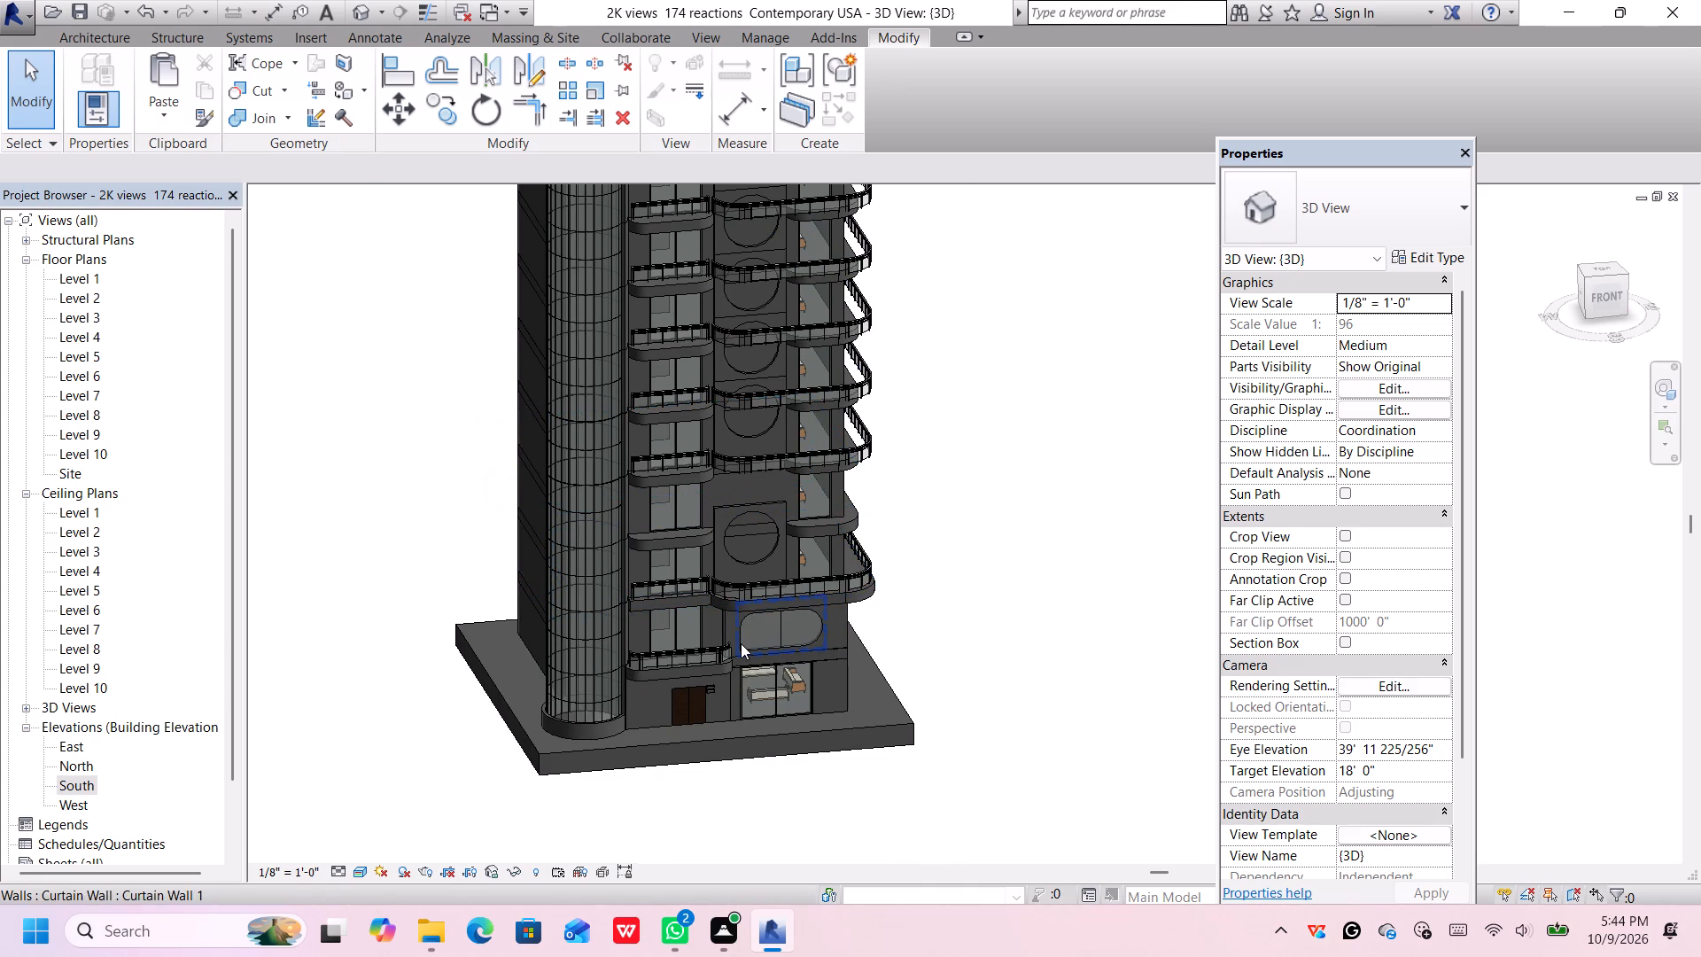
pyautogui.moveTo(741, 643); pyautogui.dragTo(772, 694, button='middle')
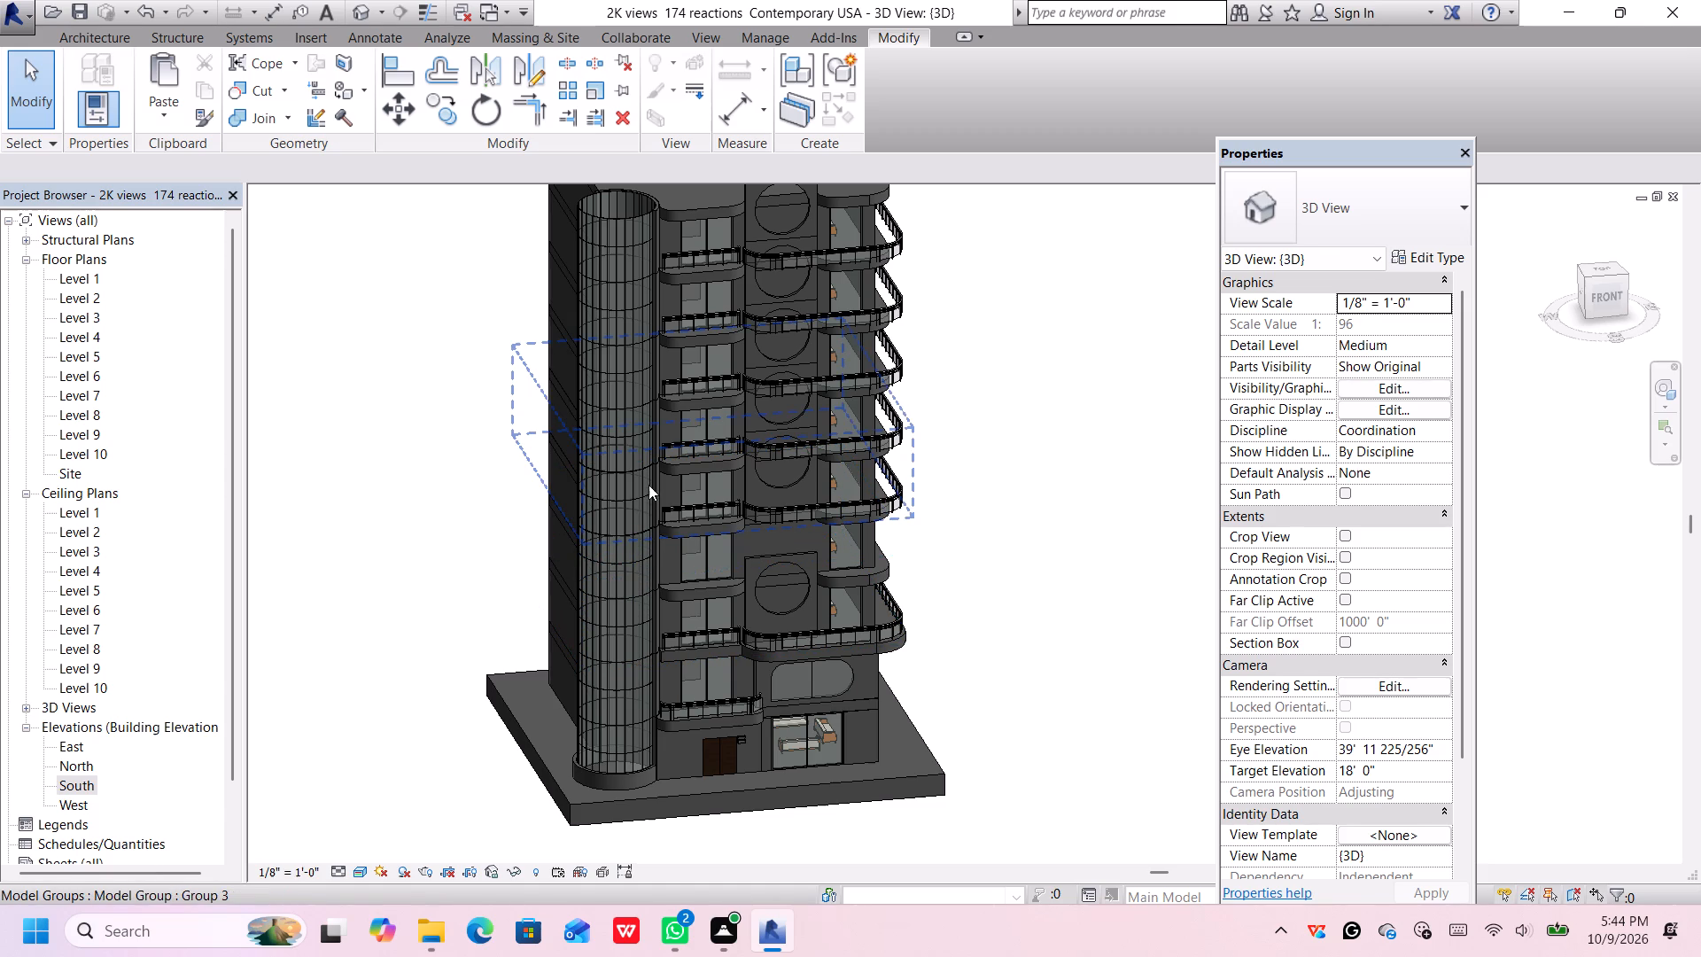
pyautogui.moveTo(650, 481); pyautogui.dragTo(655, 549, button='middle')
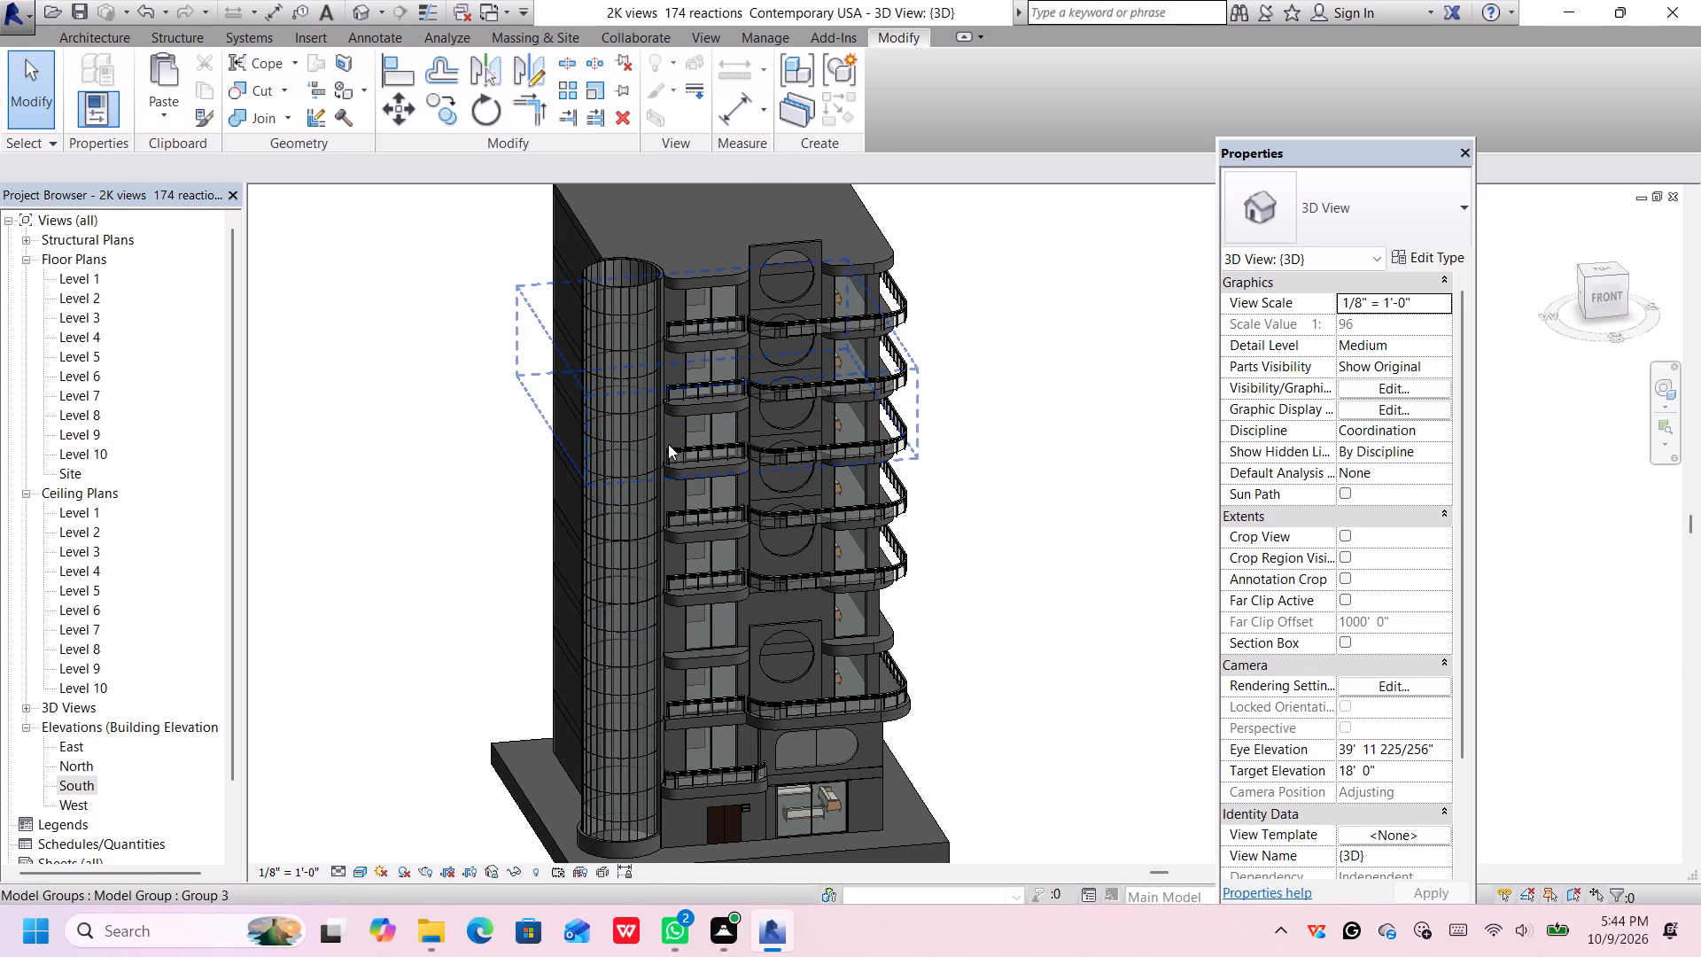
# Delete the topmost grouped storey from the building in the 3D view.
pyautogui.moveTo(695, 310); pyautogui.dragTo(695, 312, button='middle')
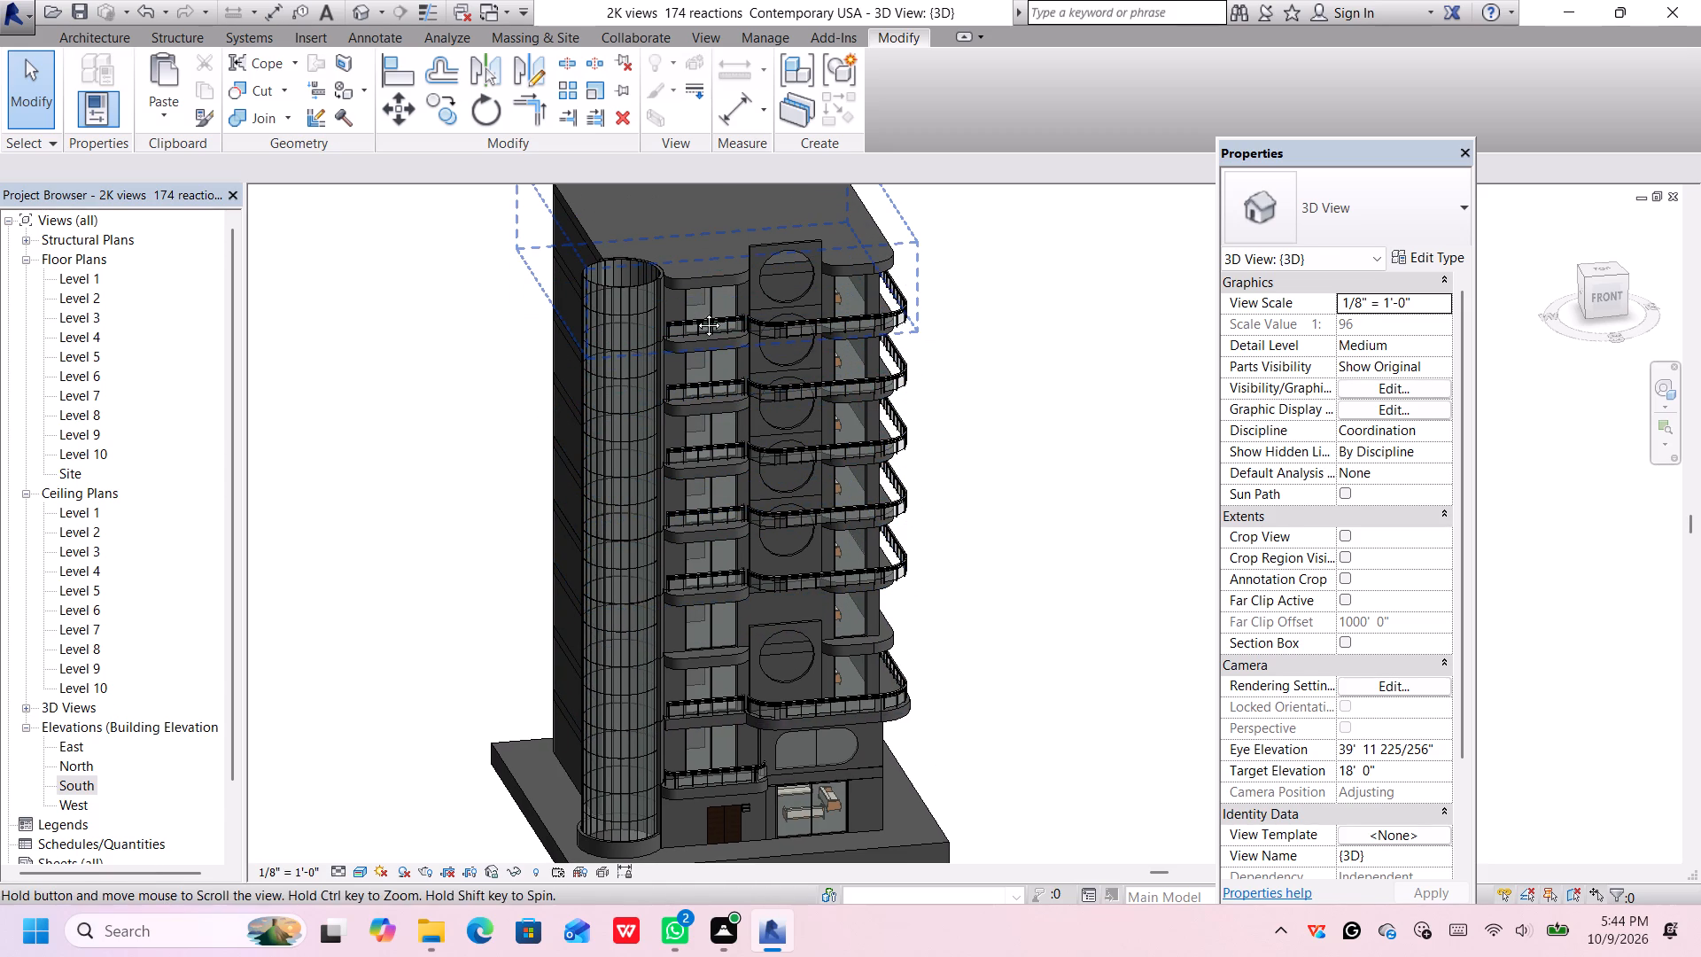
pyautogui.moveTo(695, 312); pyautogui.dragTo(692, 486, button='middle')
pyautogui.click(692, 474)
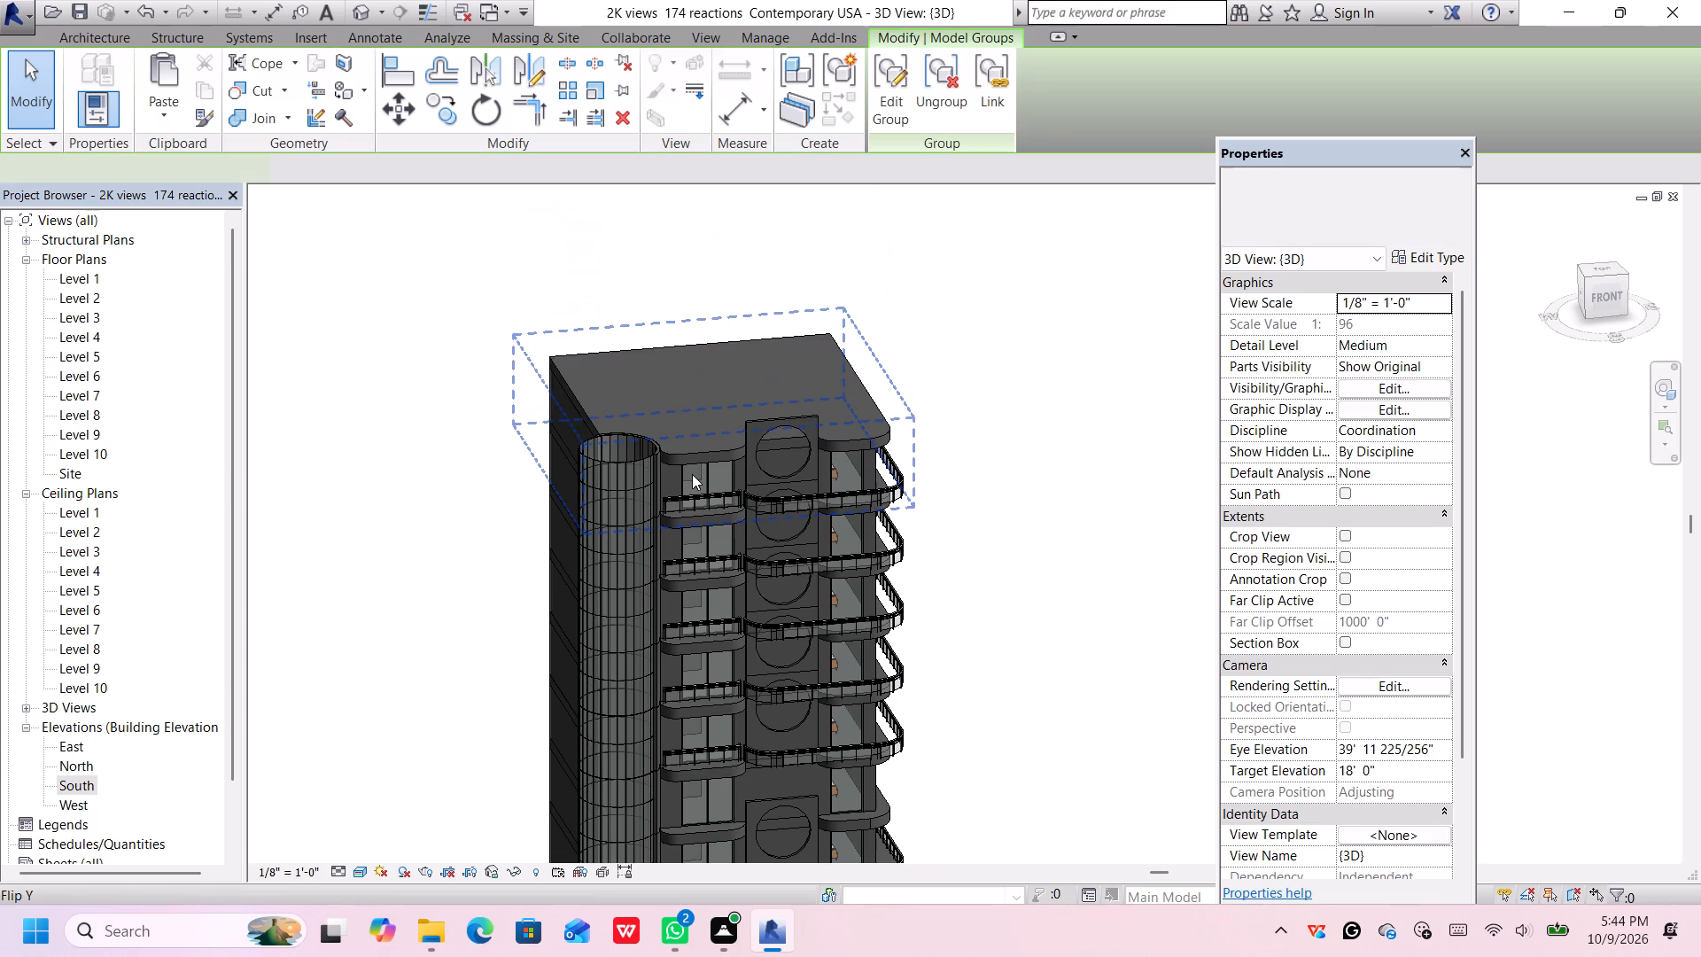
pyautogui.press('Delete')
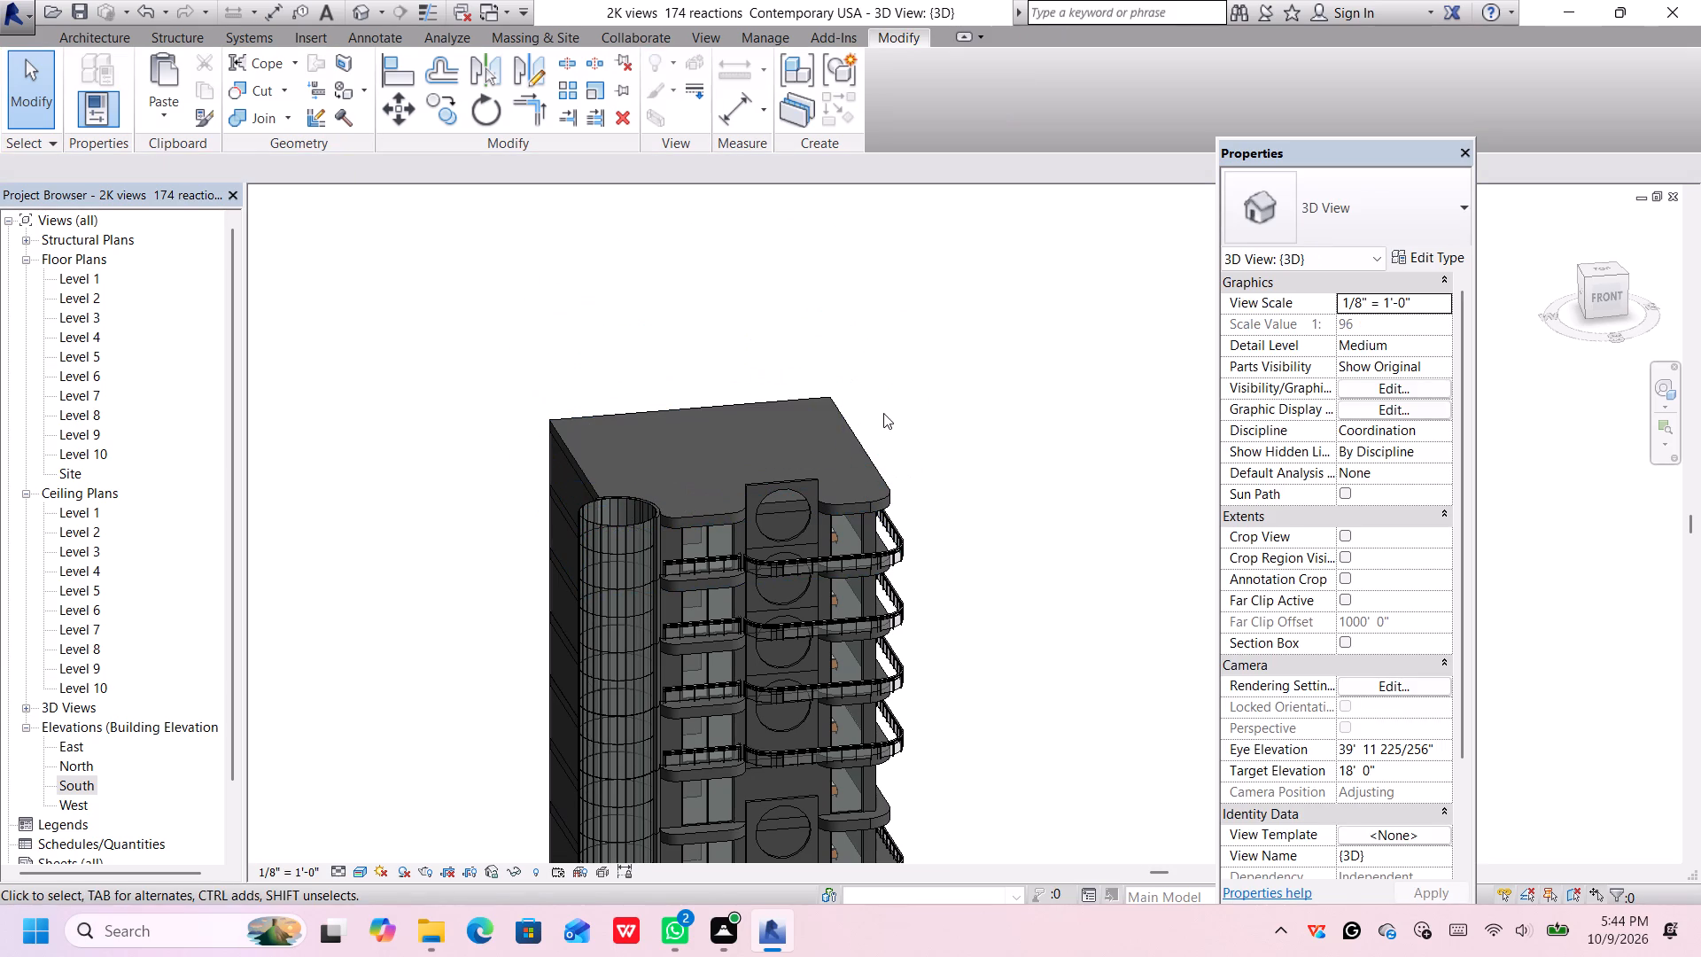
# Examine the overall height and proportions of the building in the 3D view.
pyautogui.scroll(1, 789, 494)
pyautogui.scroll(-2, 789, 493)
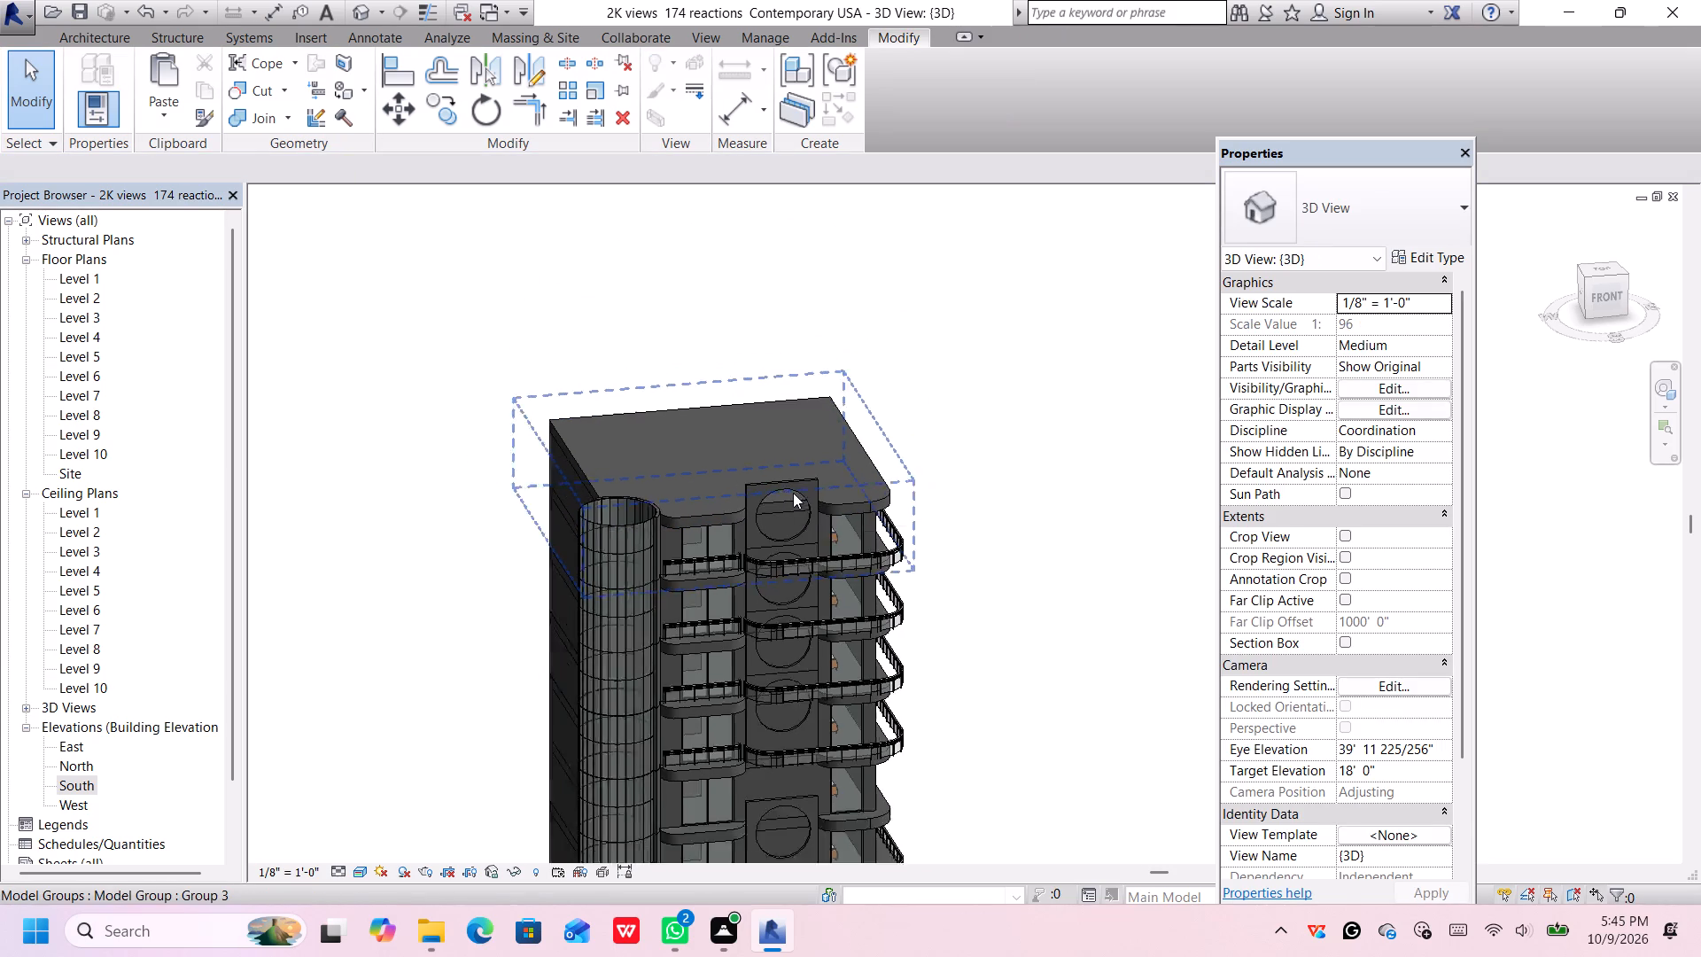
pyautogui.scroll(-4, 793, 493)
pyautogui.moveTo(897, 634); pyautogui.dragTo(873, 537, button='middle')
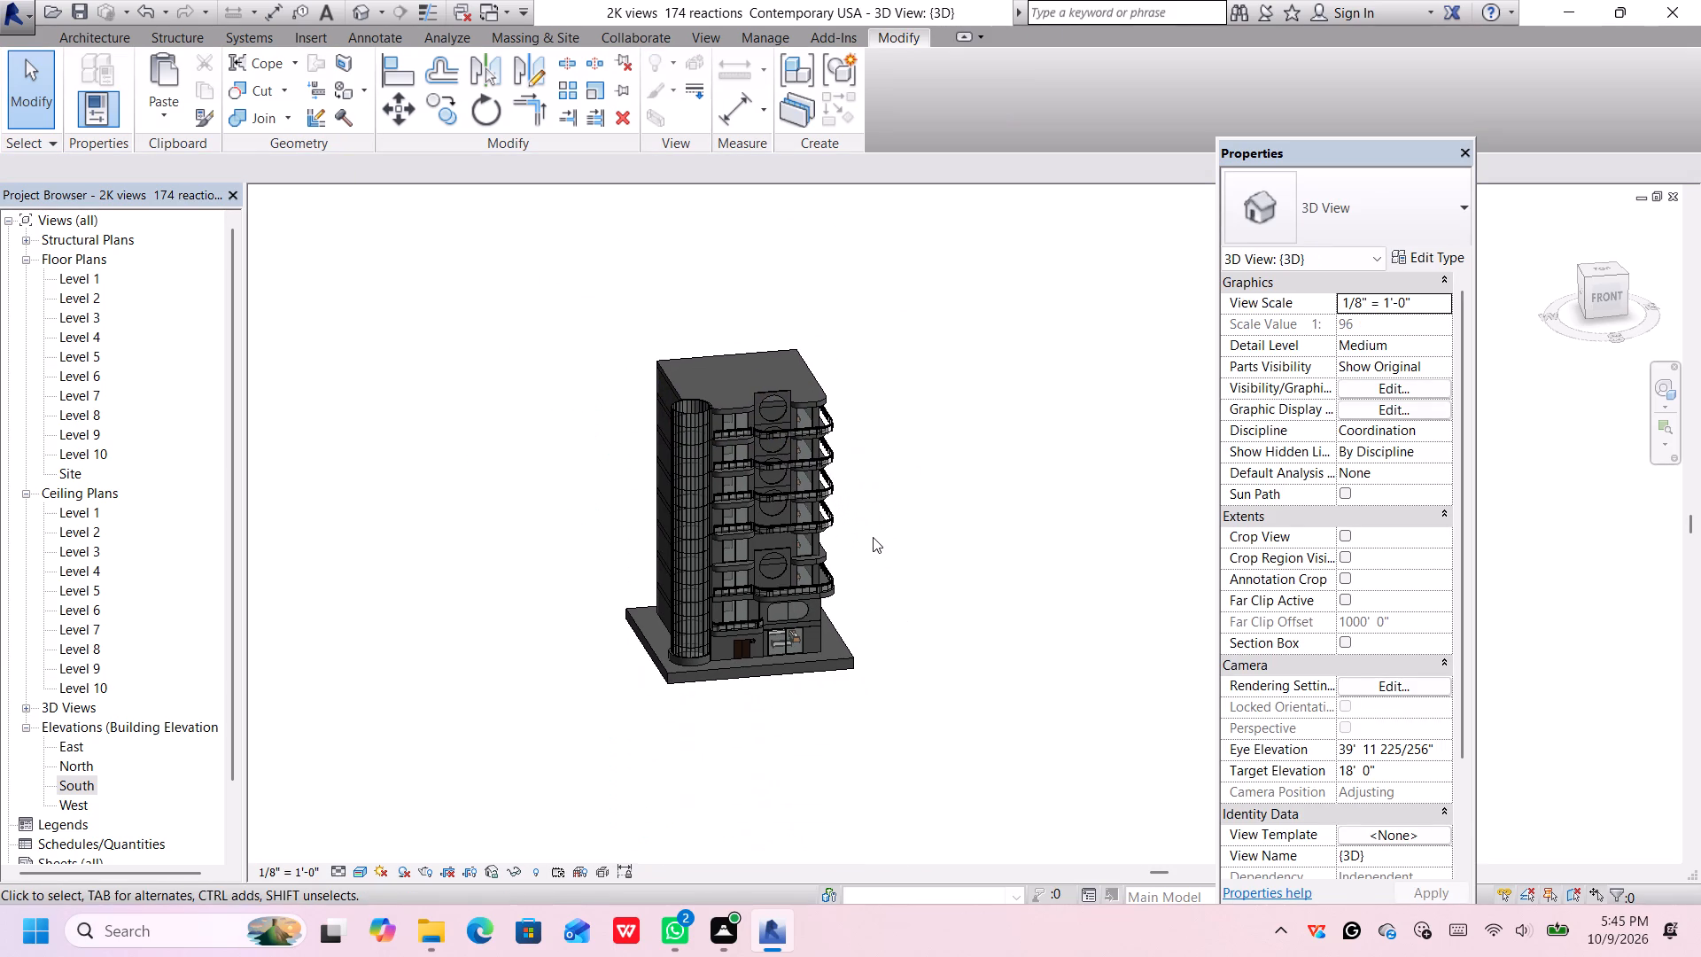
pyautogui.moveTo(863, 545); pyautogui.dragTo(854, 524, button='middle')
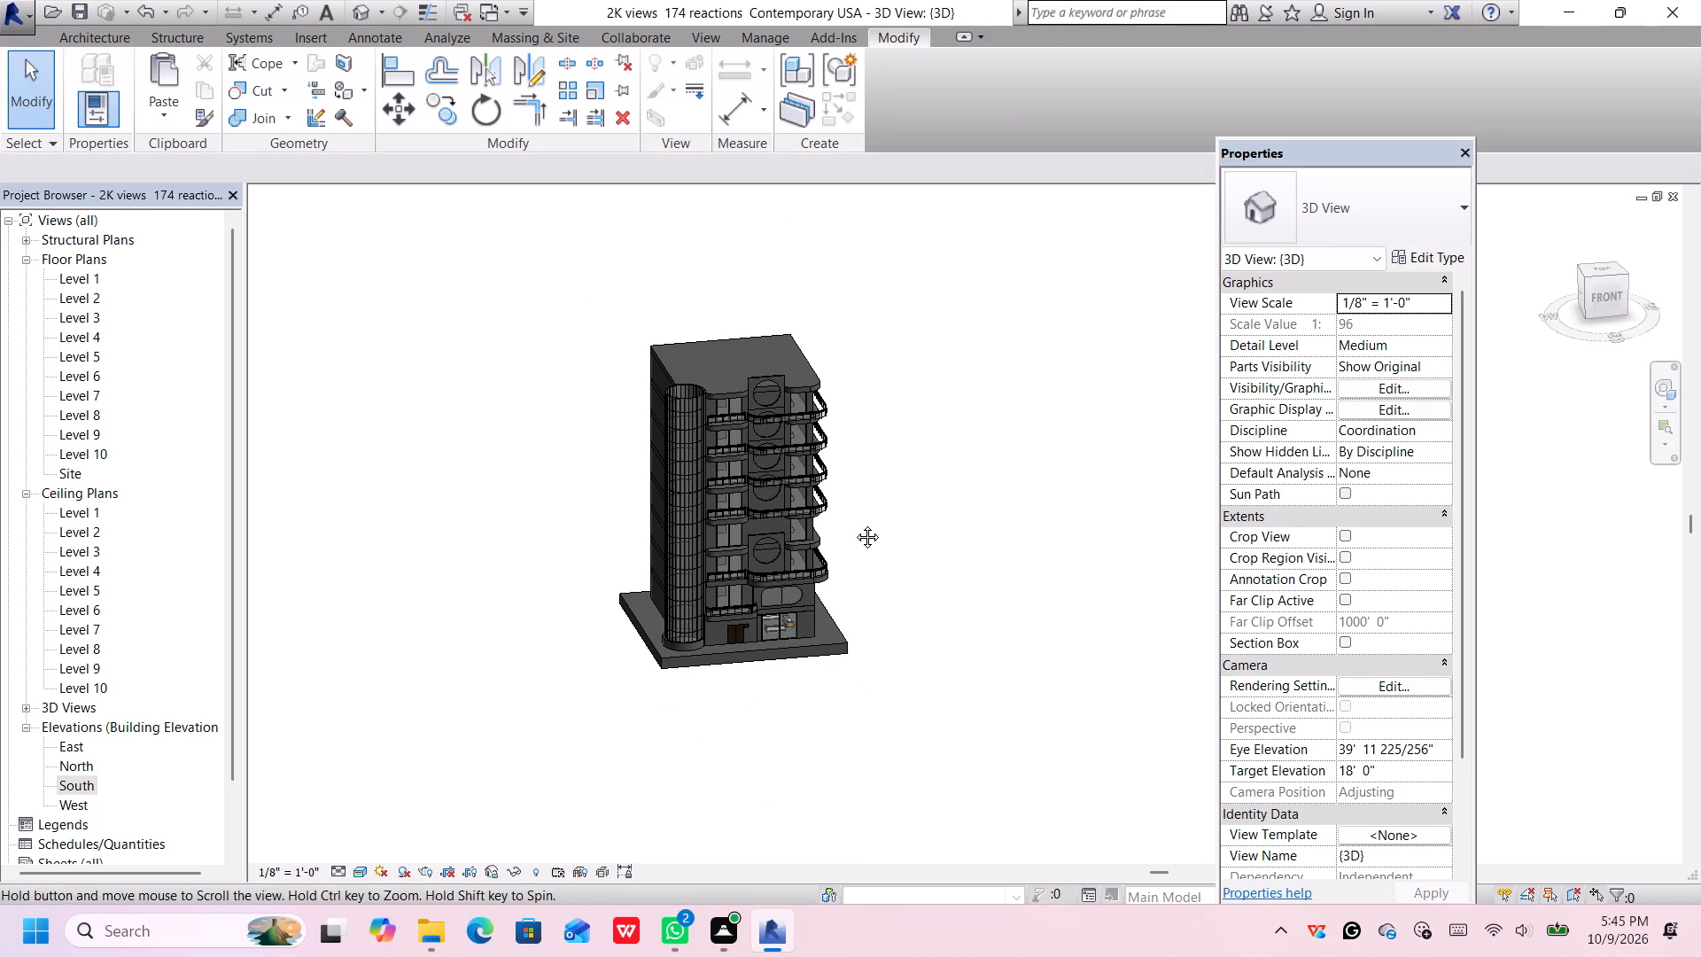
pyautogui.moveTo(854, 524); pyautogui.dragTo(852, 514, button='middle')
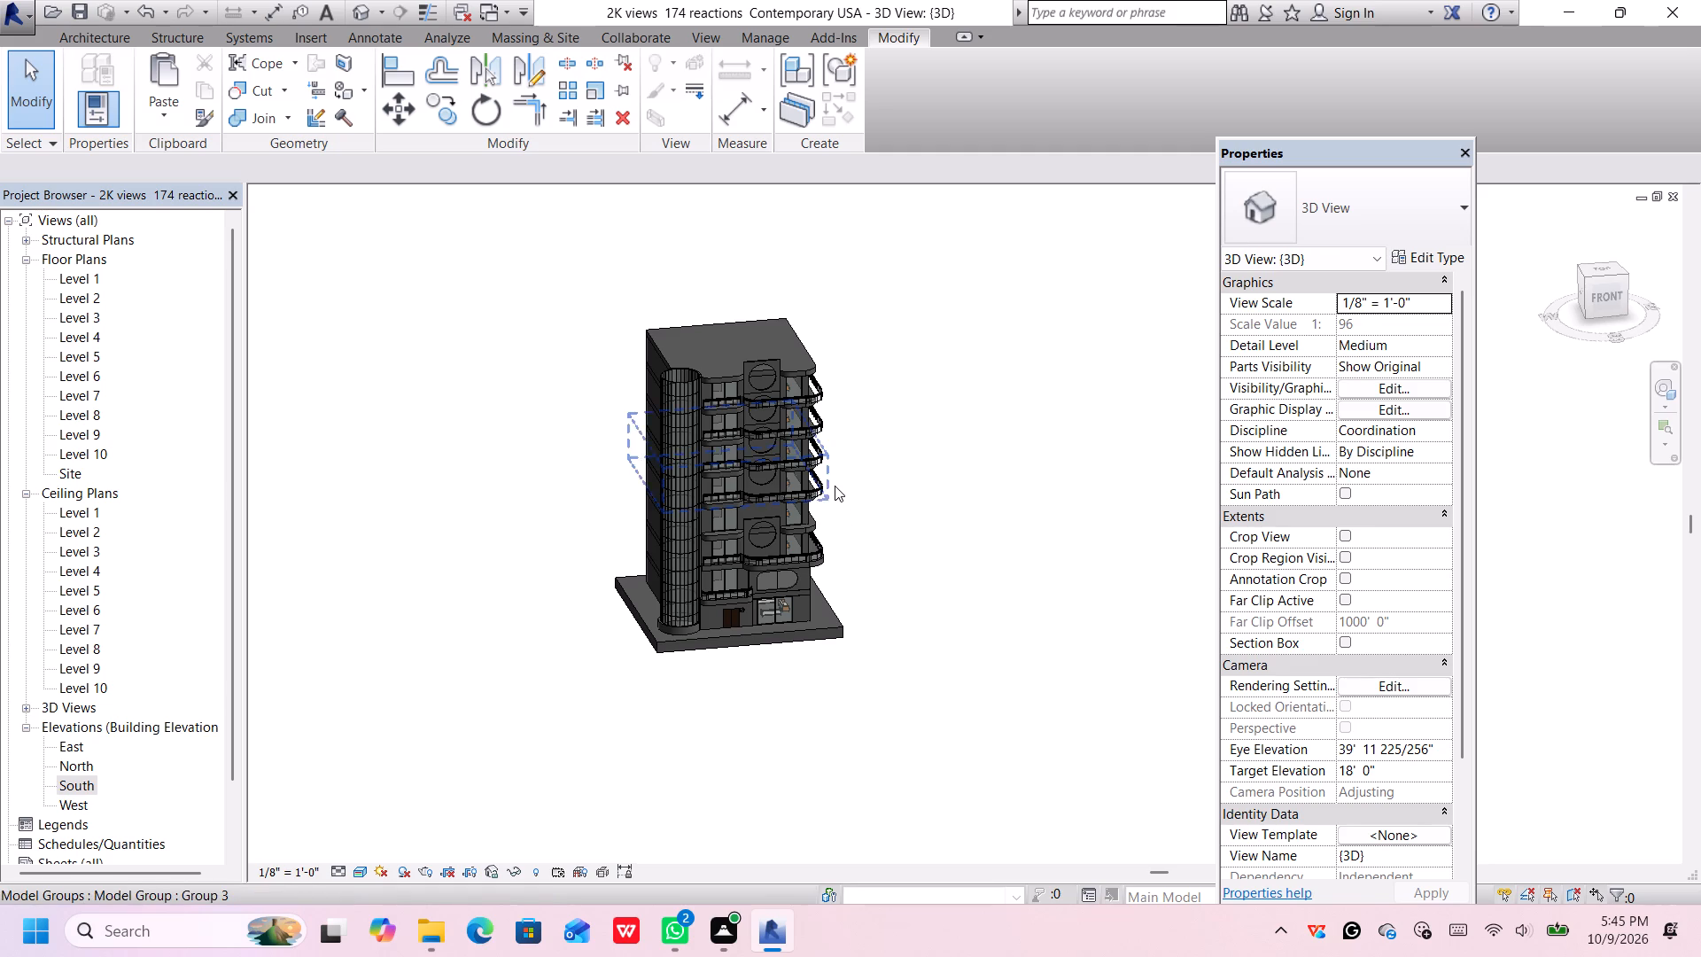
pyautogui.scroll(2, 750, 464)
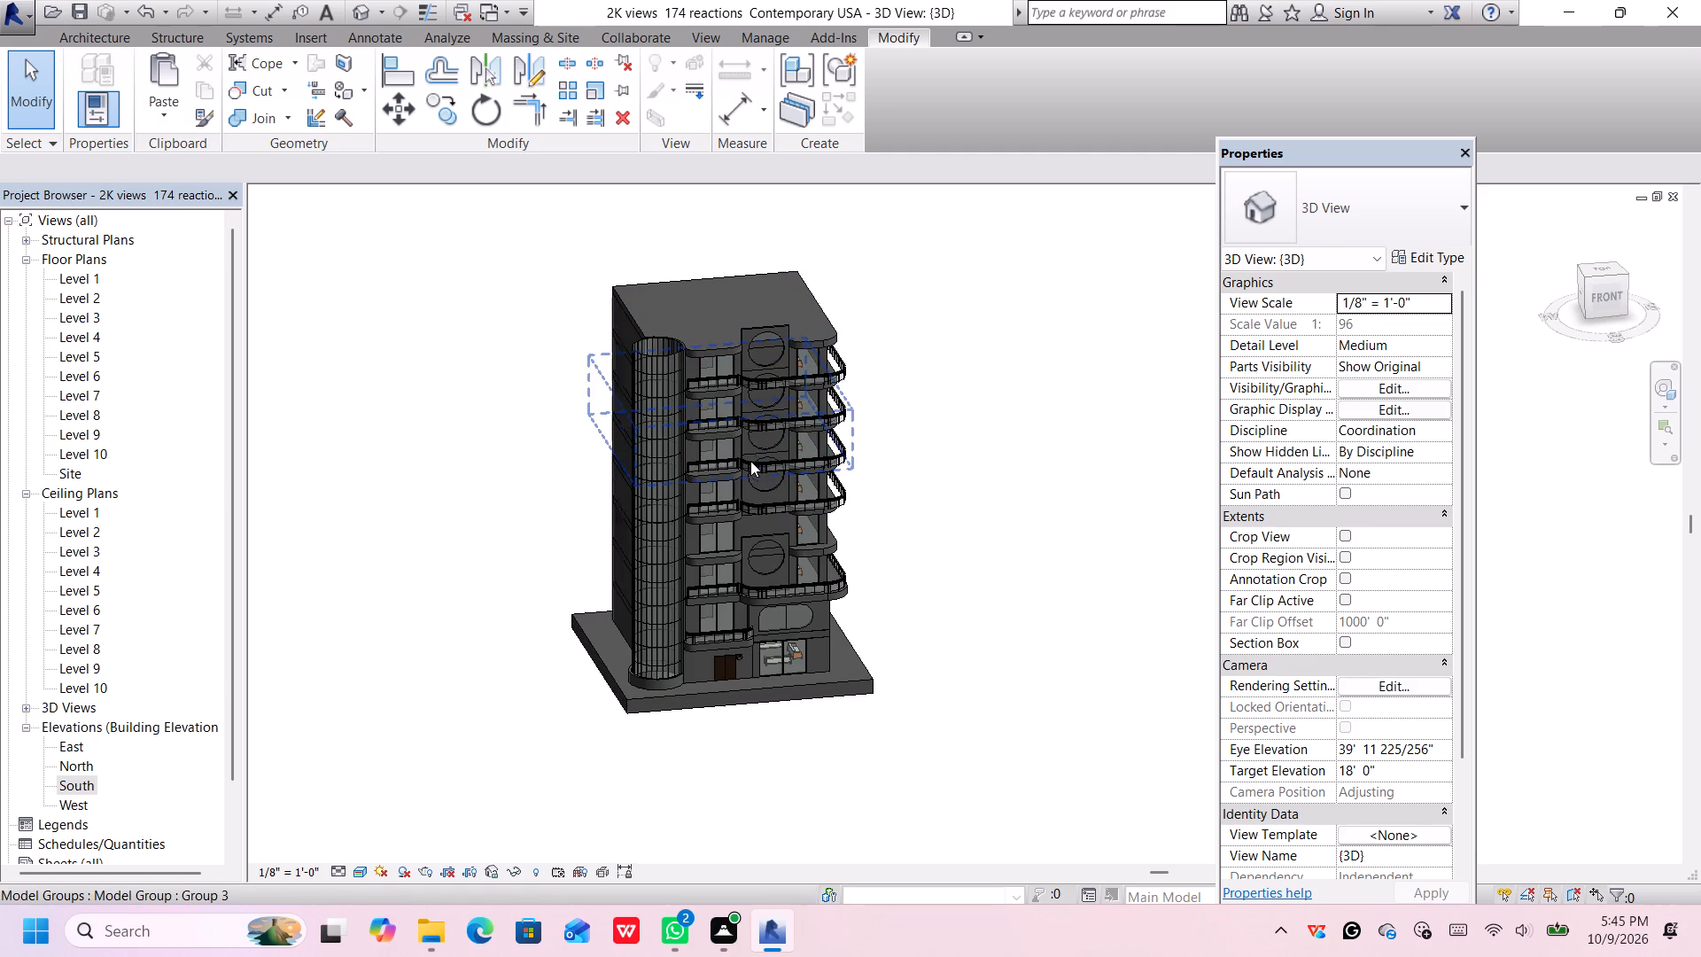
# Examine the tower's repeated storeys, balconies and base in the 3D view, dismissing the notification pop-up that covers the model.
pyautogui.scroll(-1, 833, 416)
pyautogui.scroll(1, 835, 415)
pyautogui.moveTo(873, 407); pyautogui.dragTo(888, 431, button='middle')
pyautogui.moveTo(890, 435); pyautogui.dragTo(899, 450, button='middle')
pyautogui.middleClick(901, 453)
pyautogui.scroll(1, 880, 469)
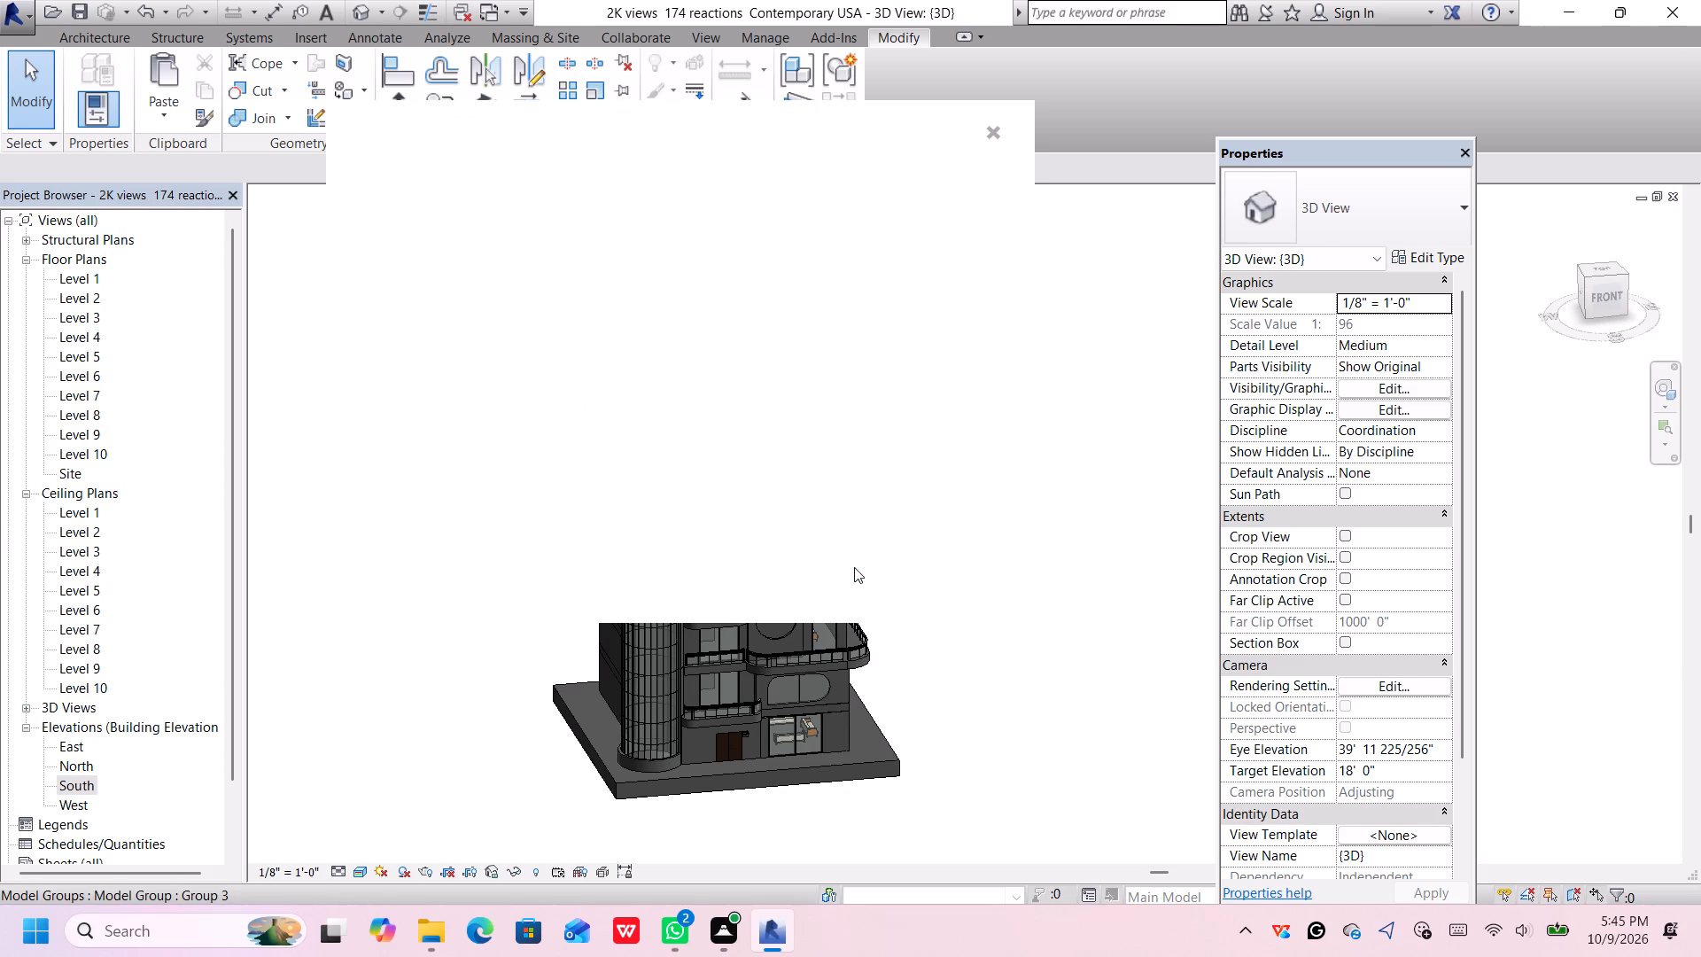
pyautogui.scroll(1, 774, 591)
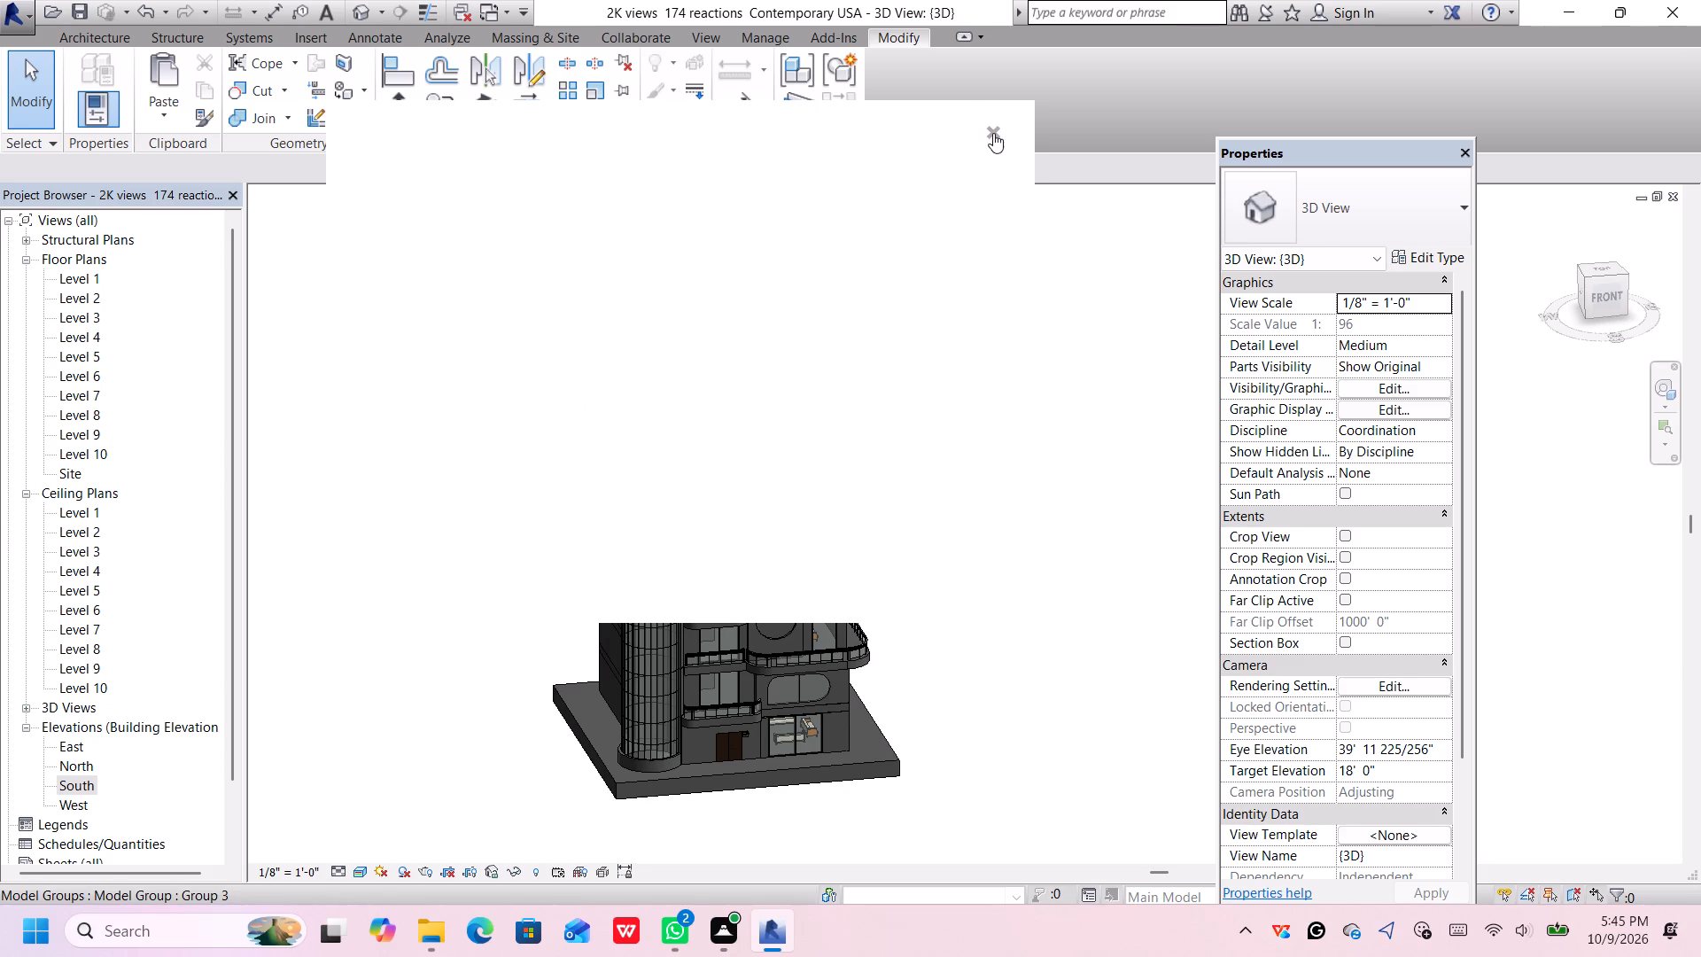
pyautogui.click(993, 133)
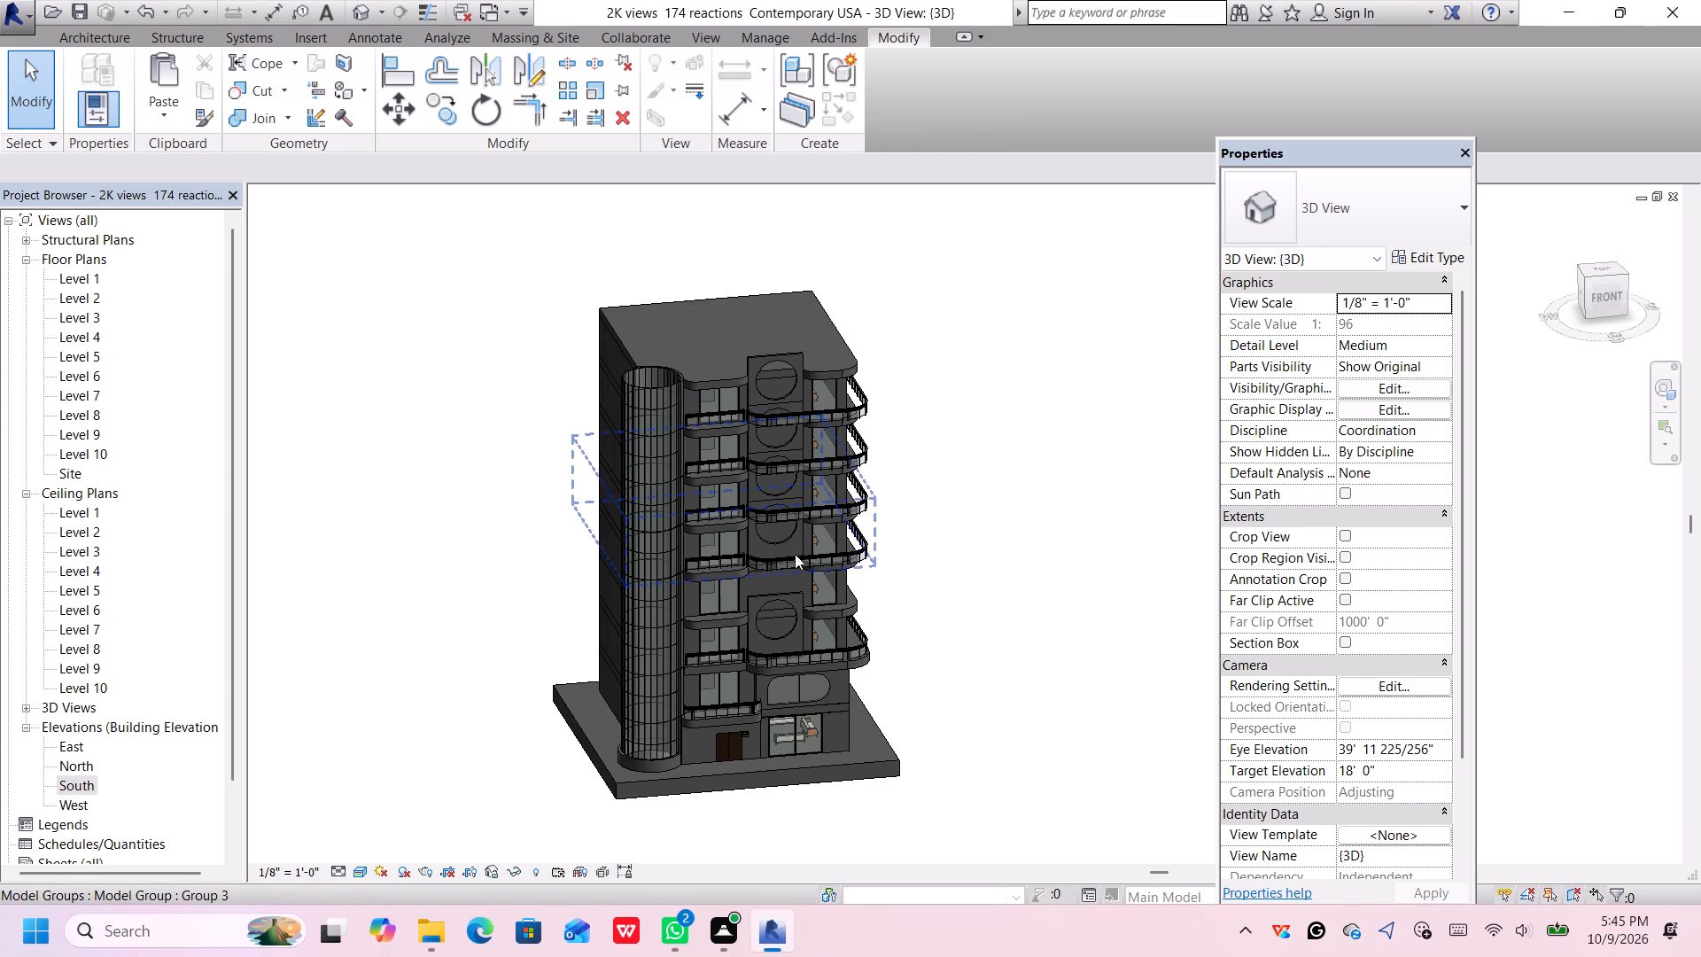
pyautogui.scroll(3, 757, 592)
pyautogui.scroll(-1, 754, 602)
pyautogui.scroll(1, 754, 602)
pyautogui.moveTo(835, 529); pyautogui.dragTo(913, 523, button='middle')
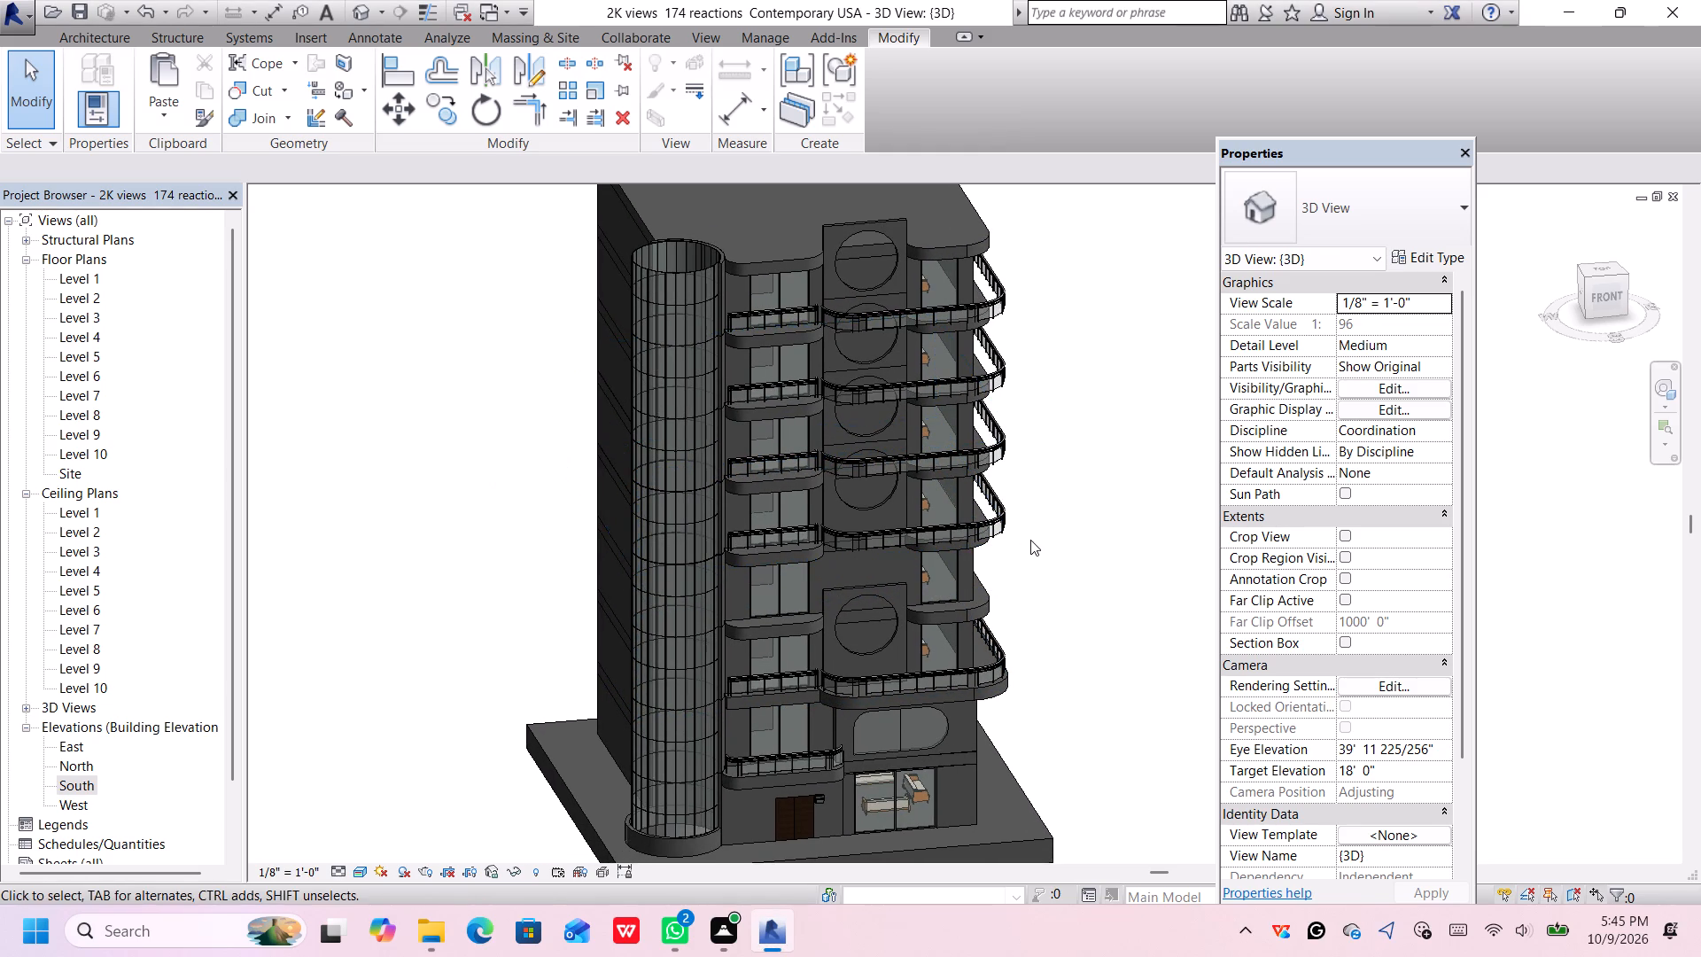
pyautogui.moveTo(1064, 481); pyautogui.dragTo(1045, 533, button='middle')
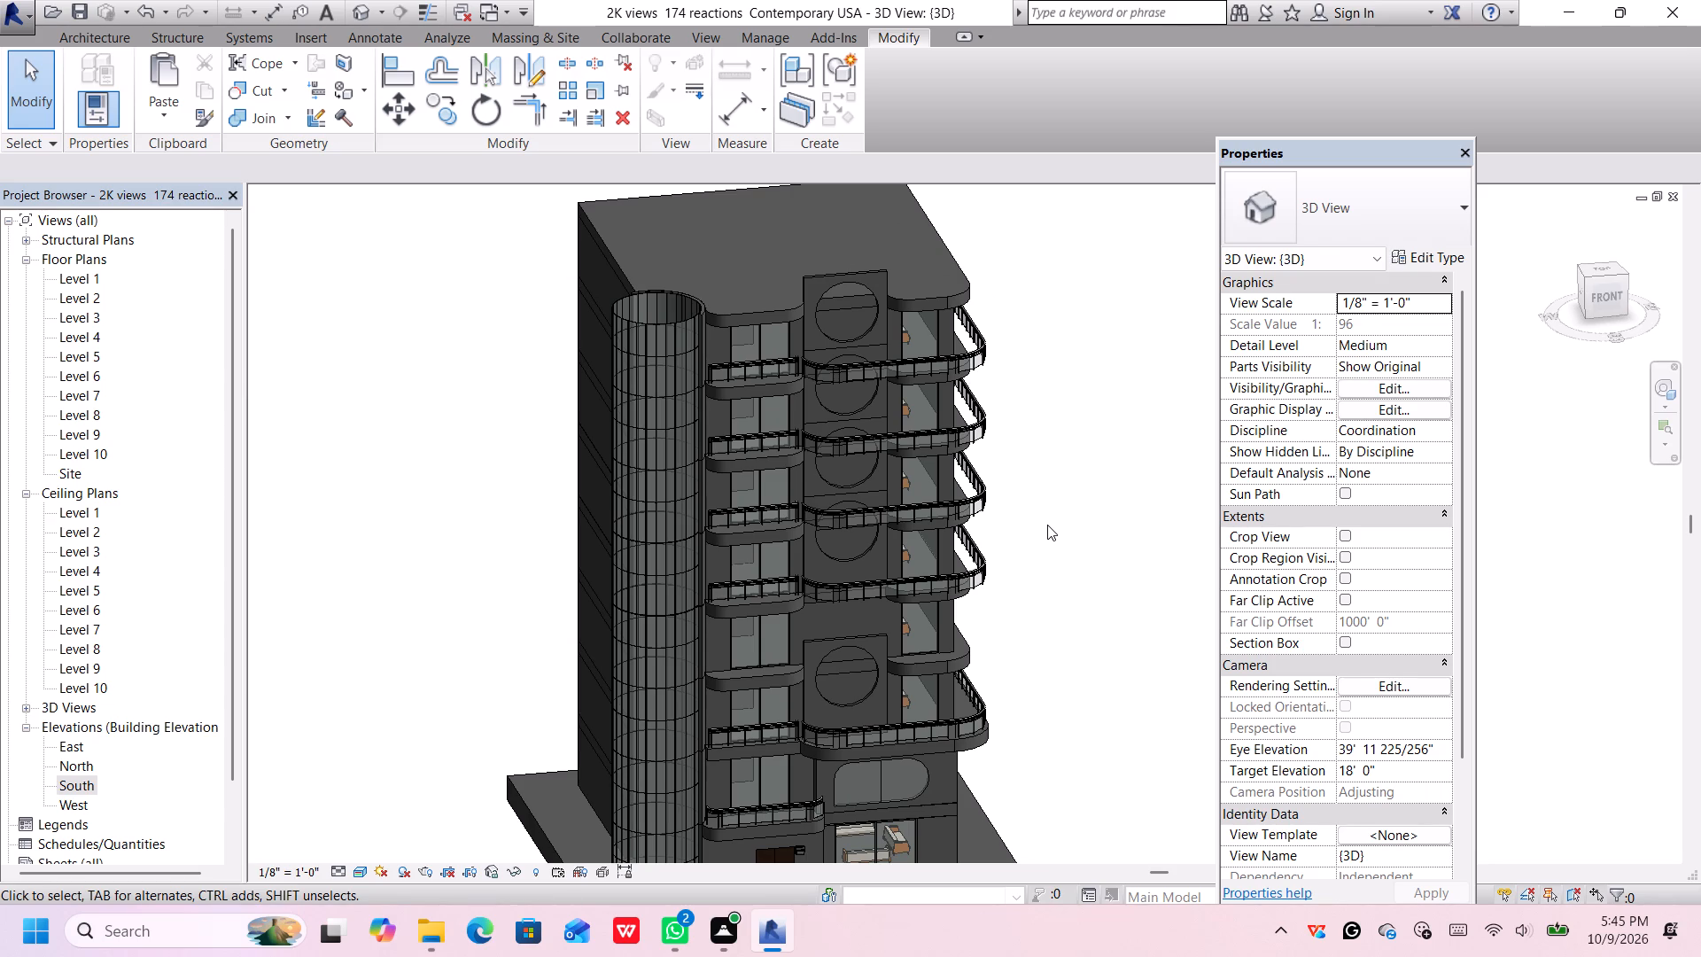
pyautogui.scroll(-3, 1047, 525)
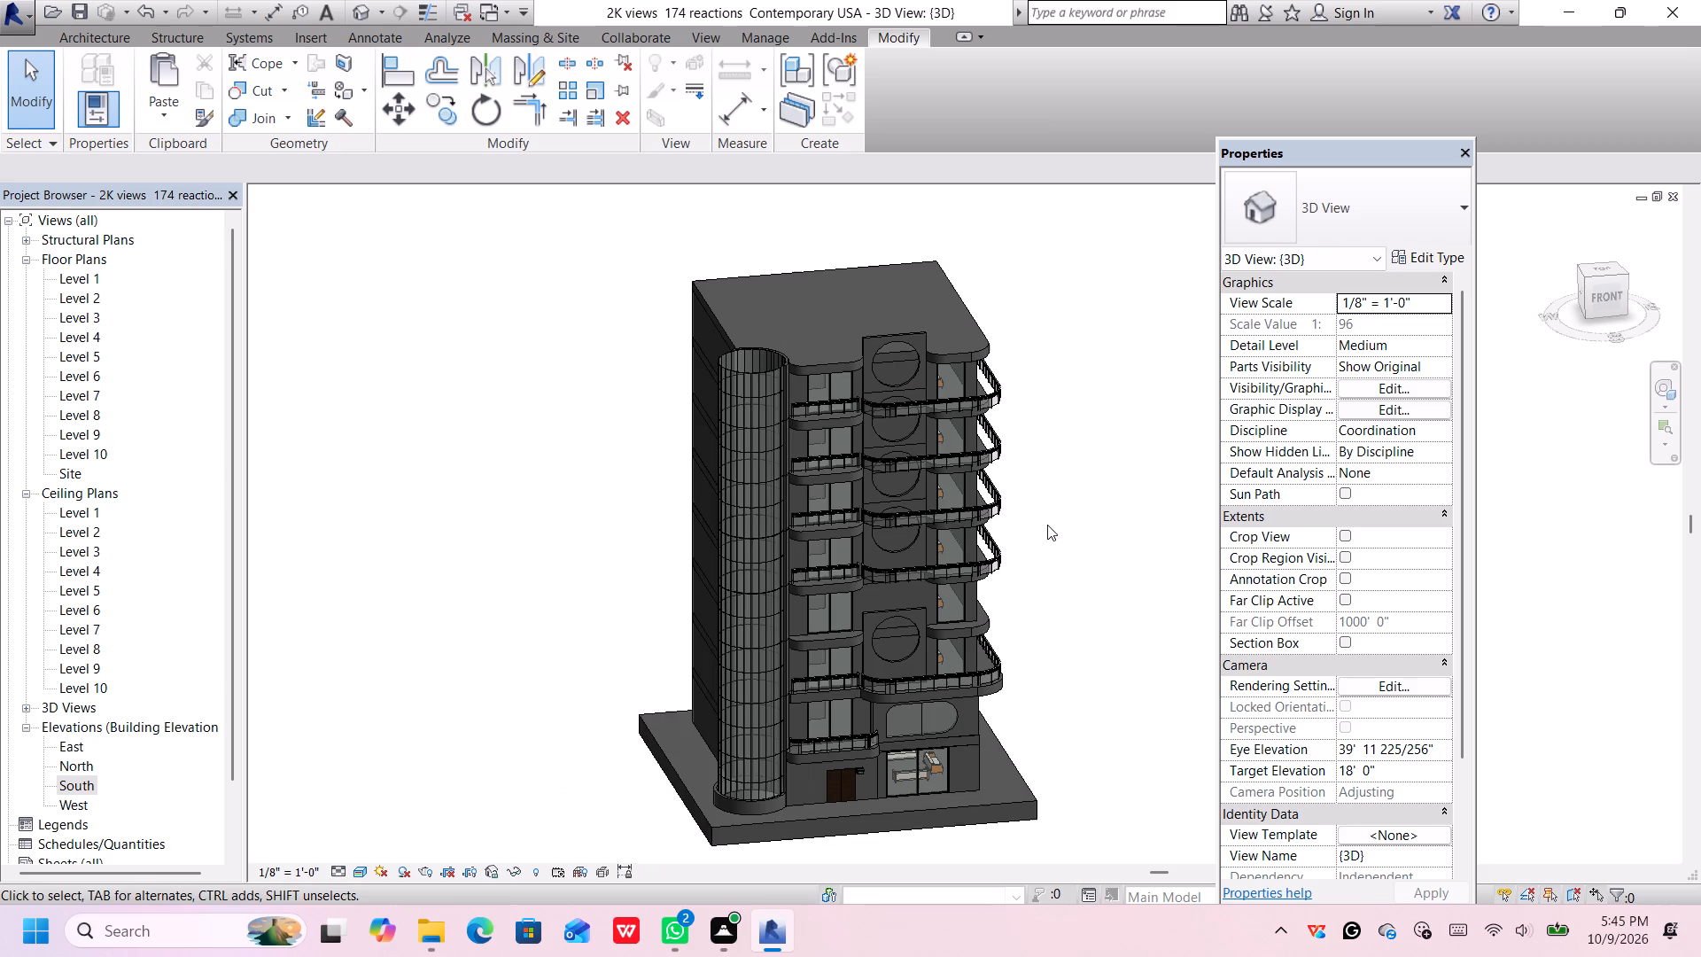
pyautogui.moveTo(1042, 534); pyautogui.dragTo(1009, 506, button='middle')
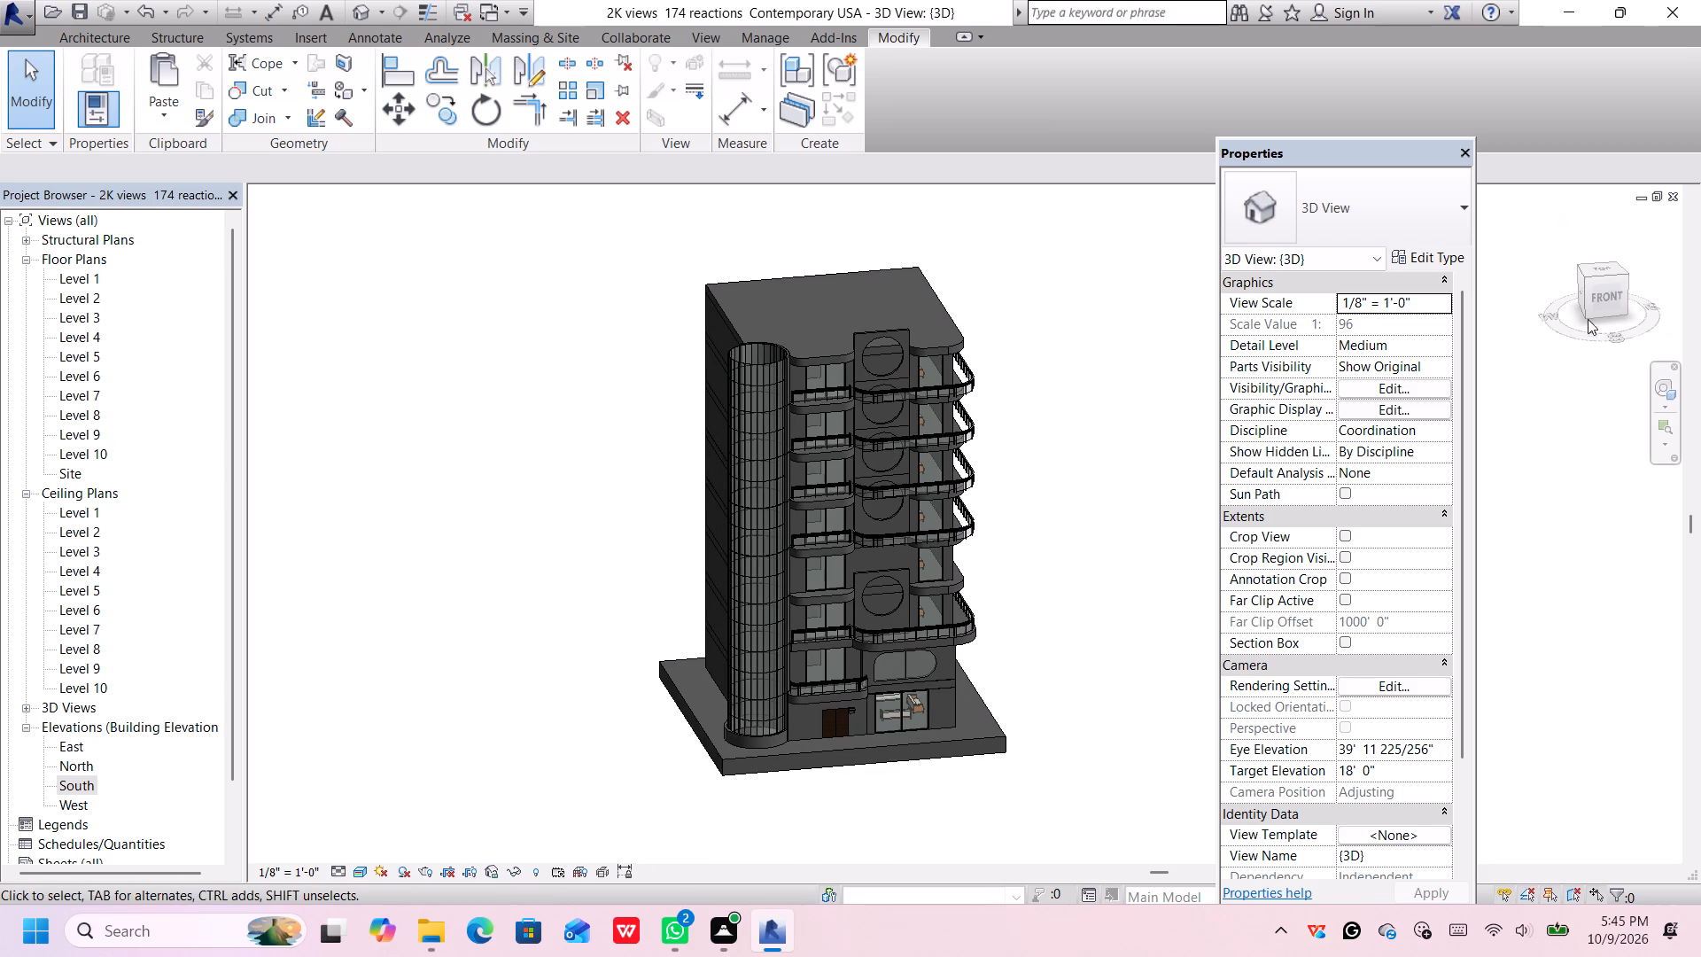
# Orient the 3D view to the front and ungroup the four uppermost grouped storeys of the tower.
pyautogui.click(1604, 295)
pyautogui.moveTo(933, 461); pyautogui.dragTo(893, 410, button='middle')
pyautogui.moveTo(972, 424); pyautogui.dragTo(808, 454, button='middle')
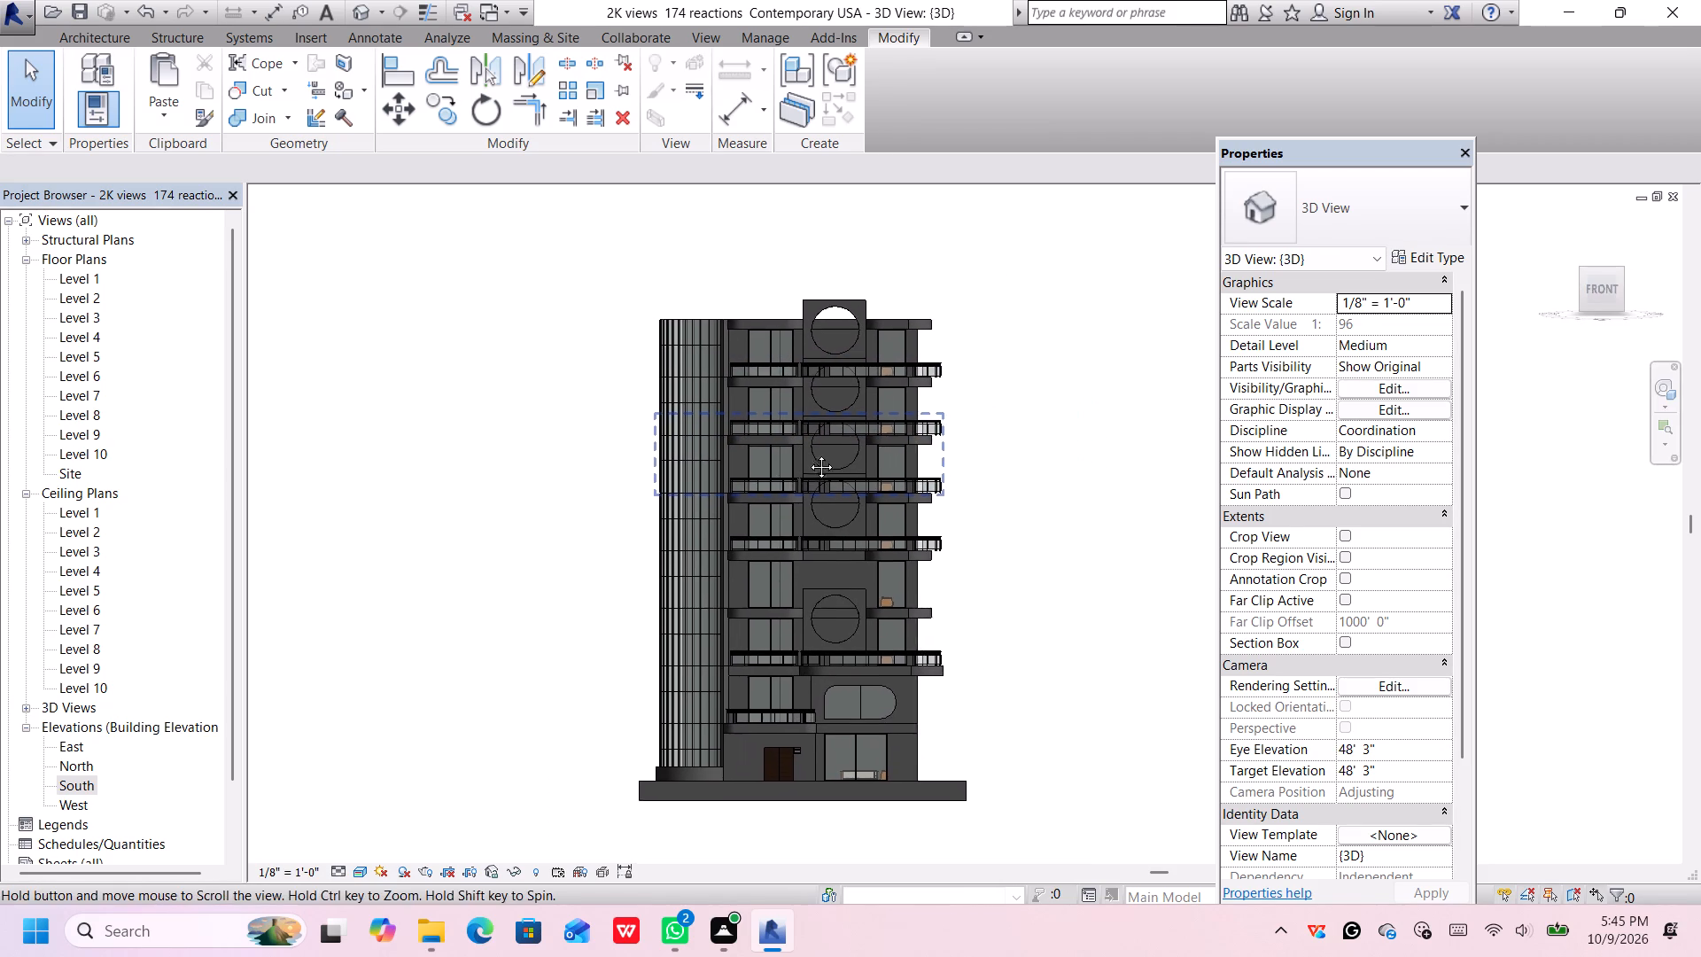
pyautogui.moveTo(808, 454); pyautogui.dragTo(712, 463, button='middle')
pyautogui.moveTo(913, 307); pyautogui.dragTo(548, 591)
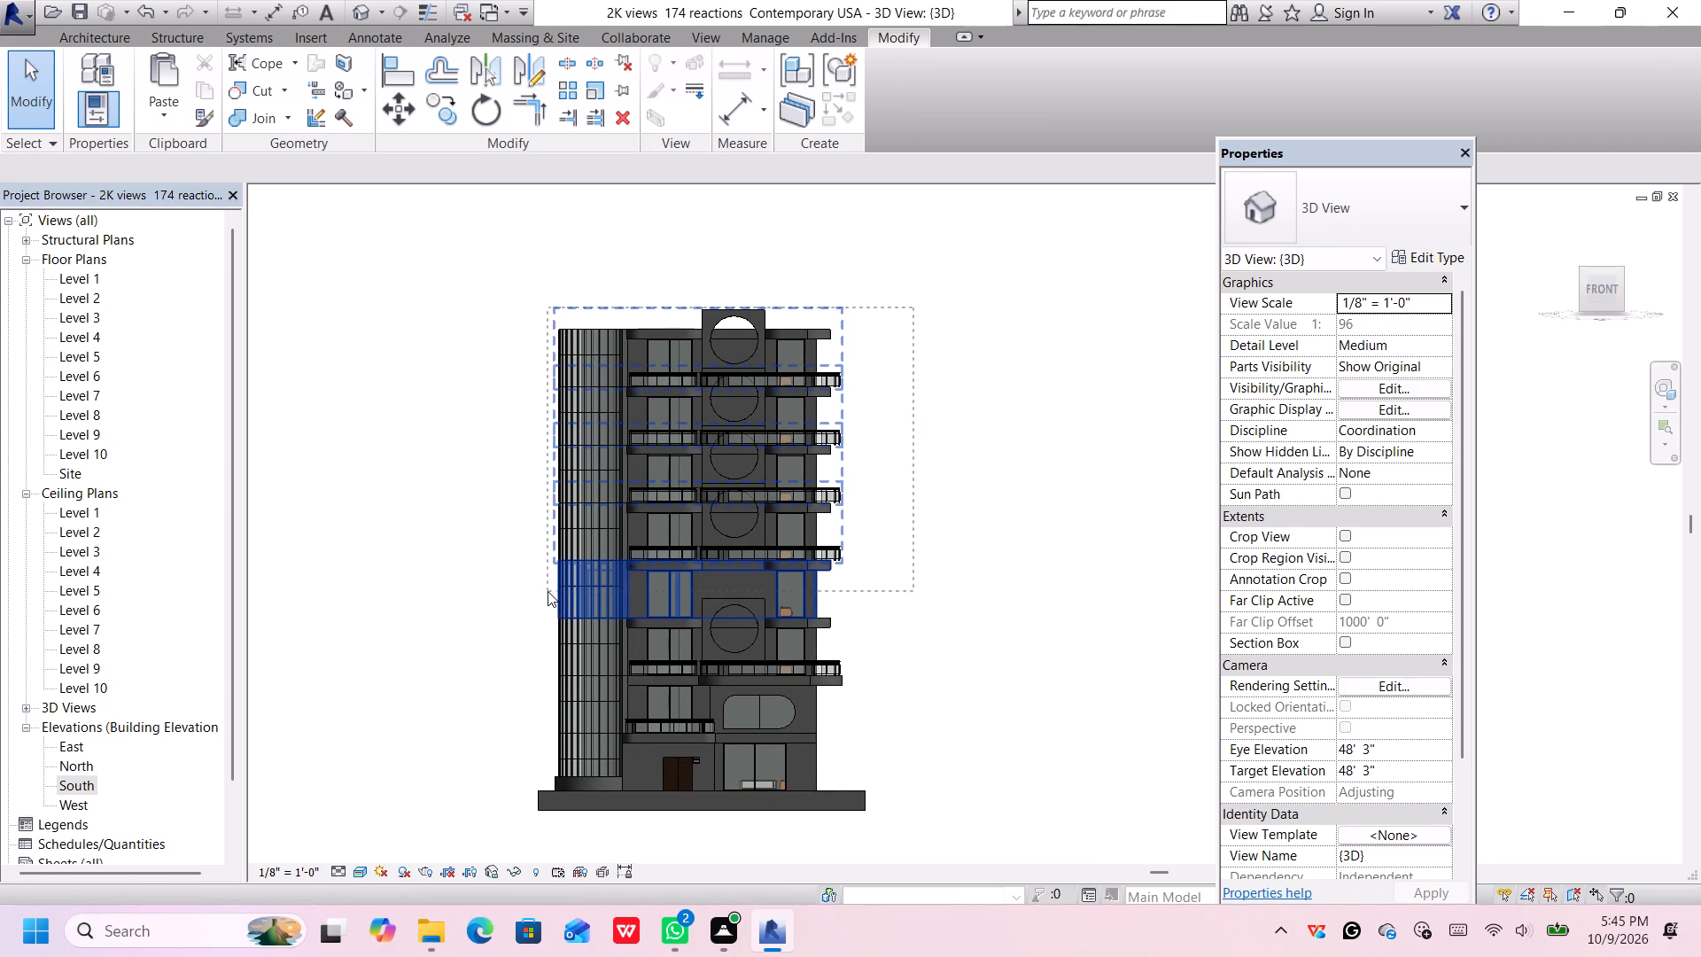
pyautogui.moveTo(548, 591); pyautogui.dragTo(511, 569)
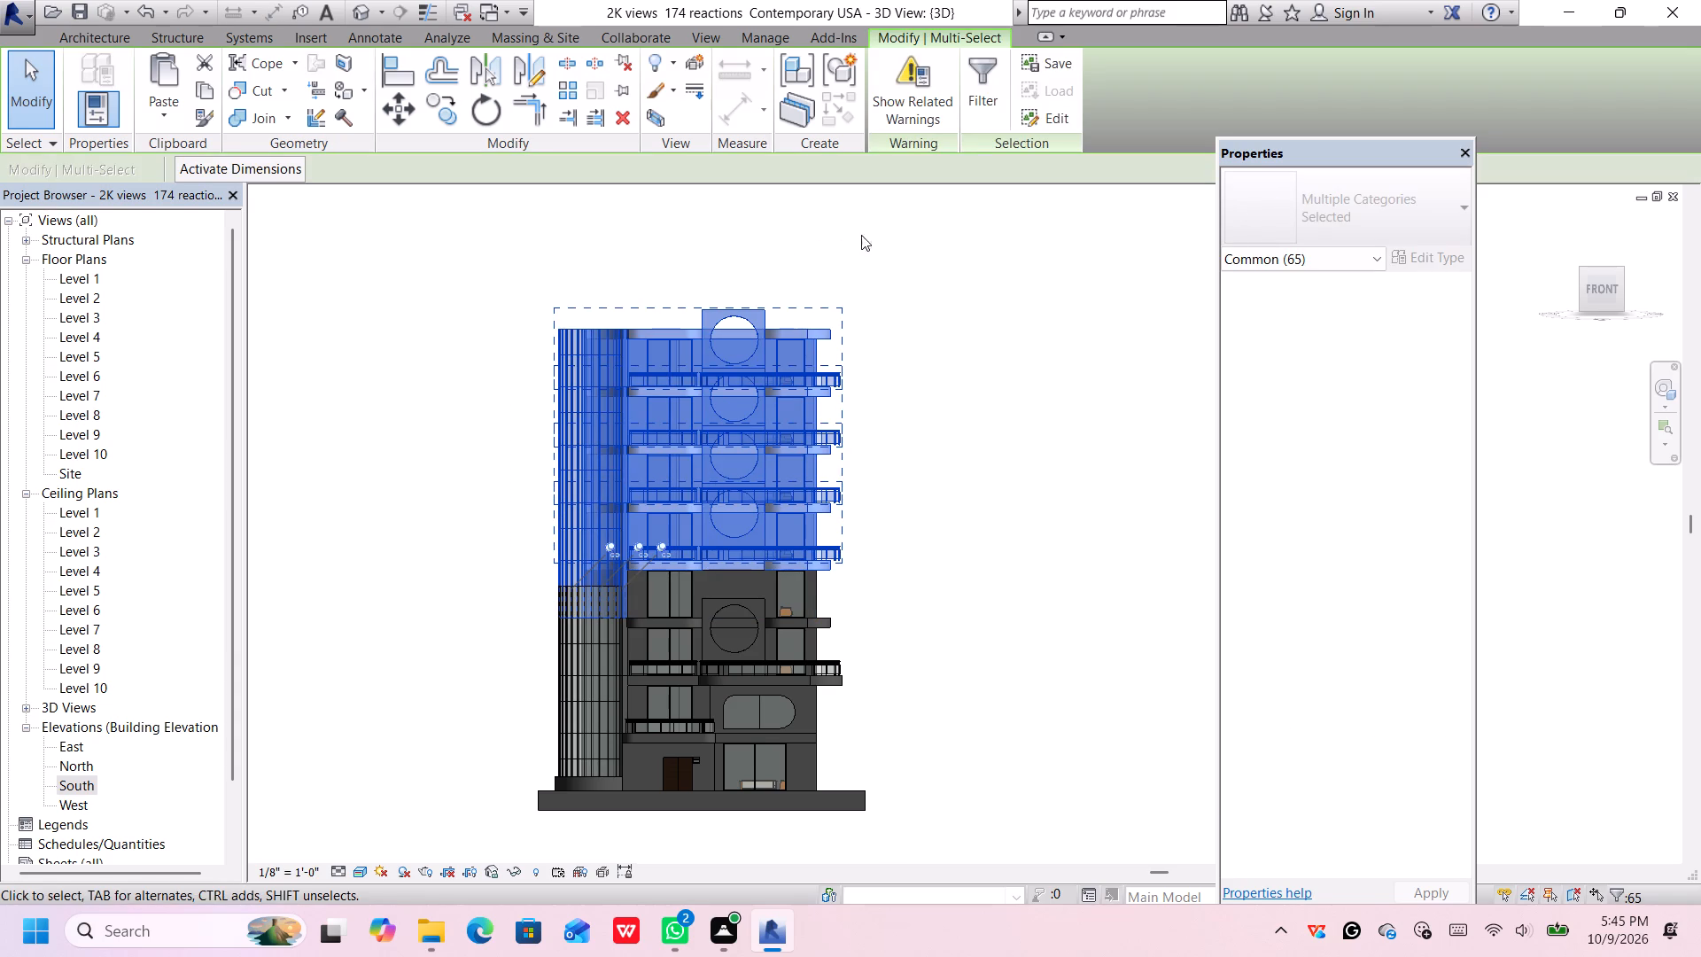
pyautogui.click(913, 248)
pyautogui.moveTo(911, 253); pyautogui.dragTo(501, 497)
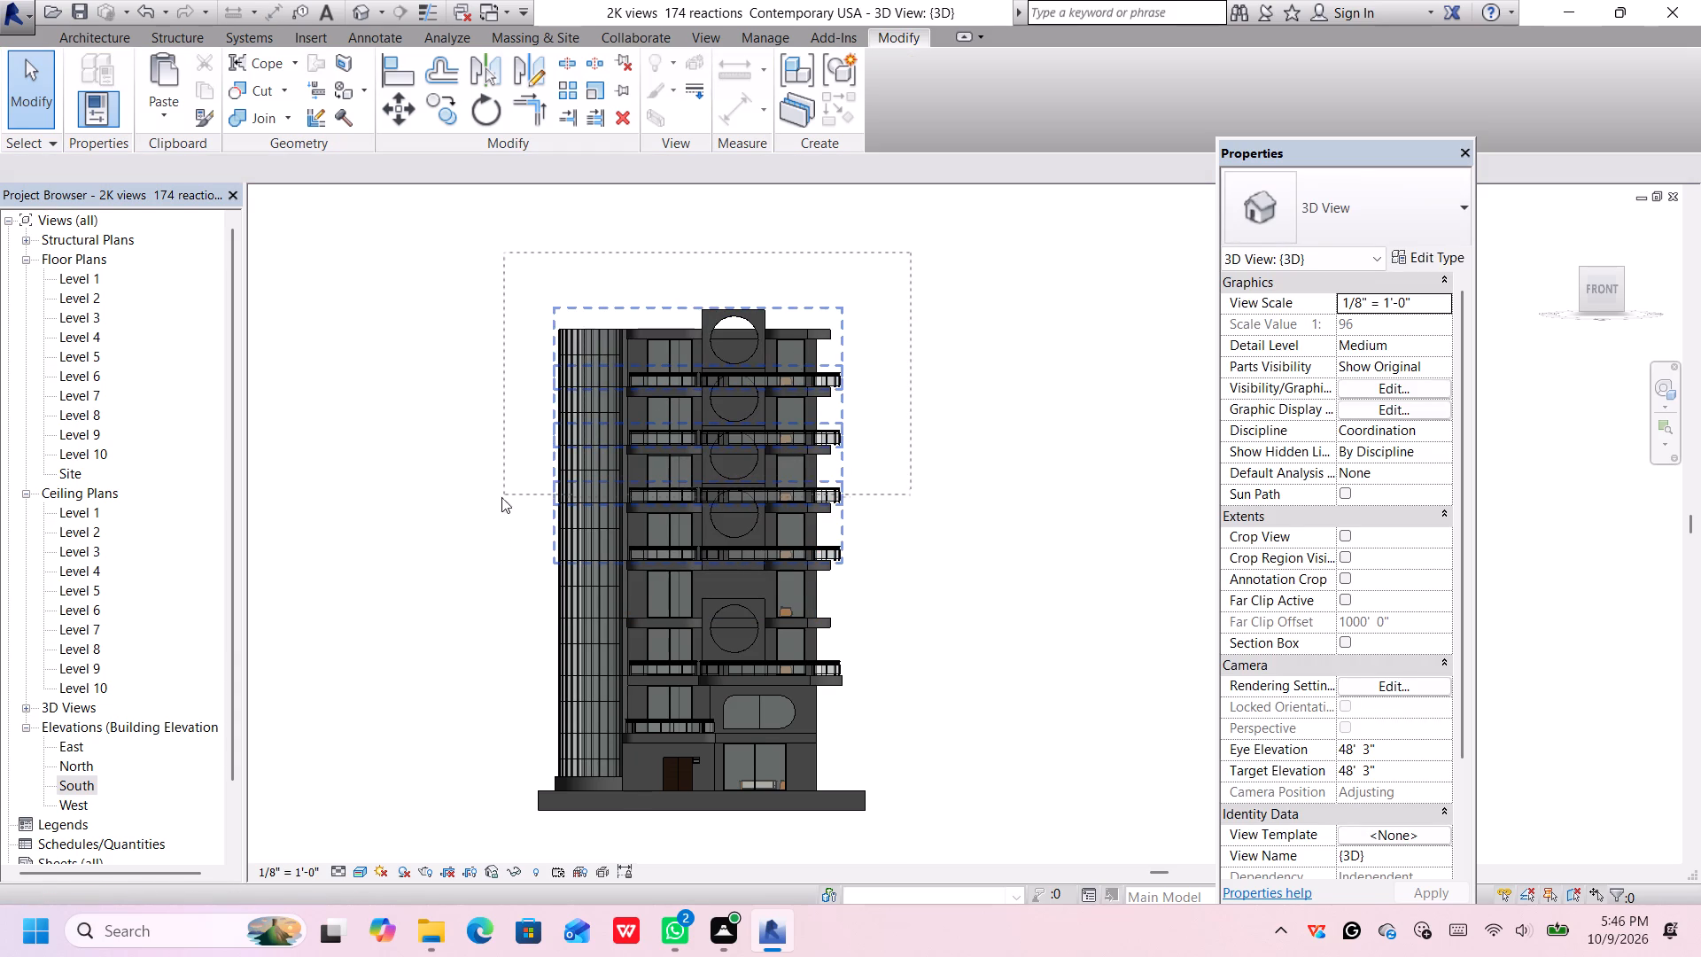
pyautogui.moveTo(501, 497); pyautogui.dragTo(451, 530)
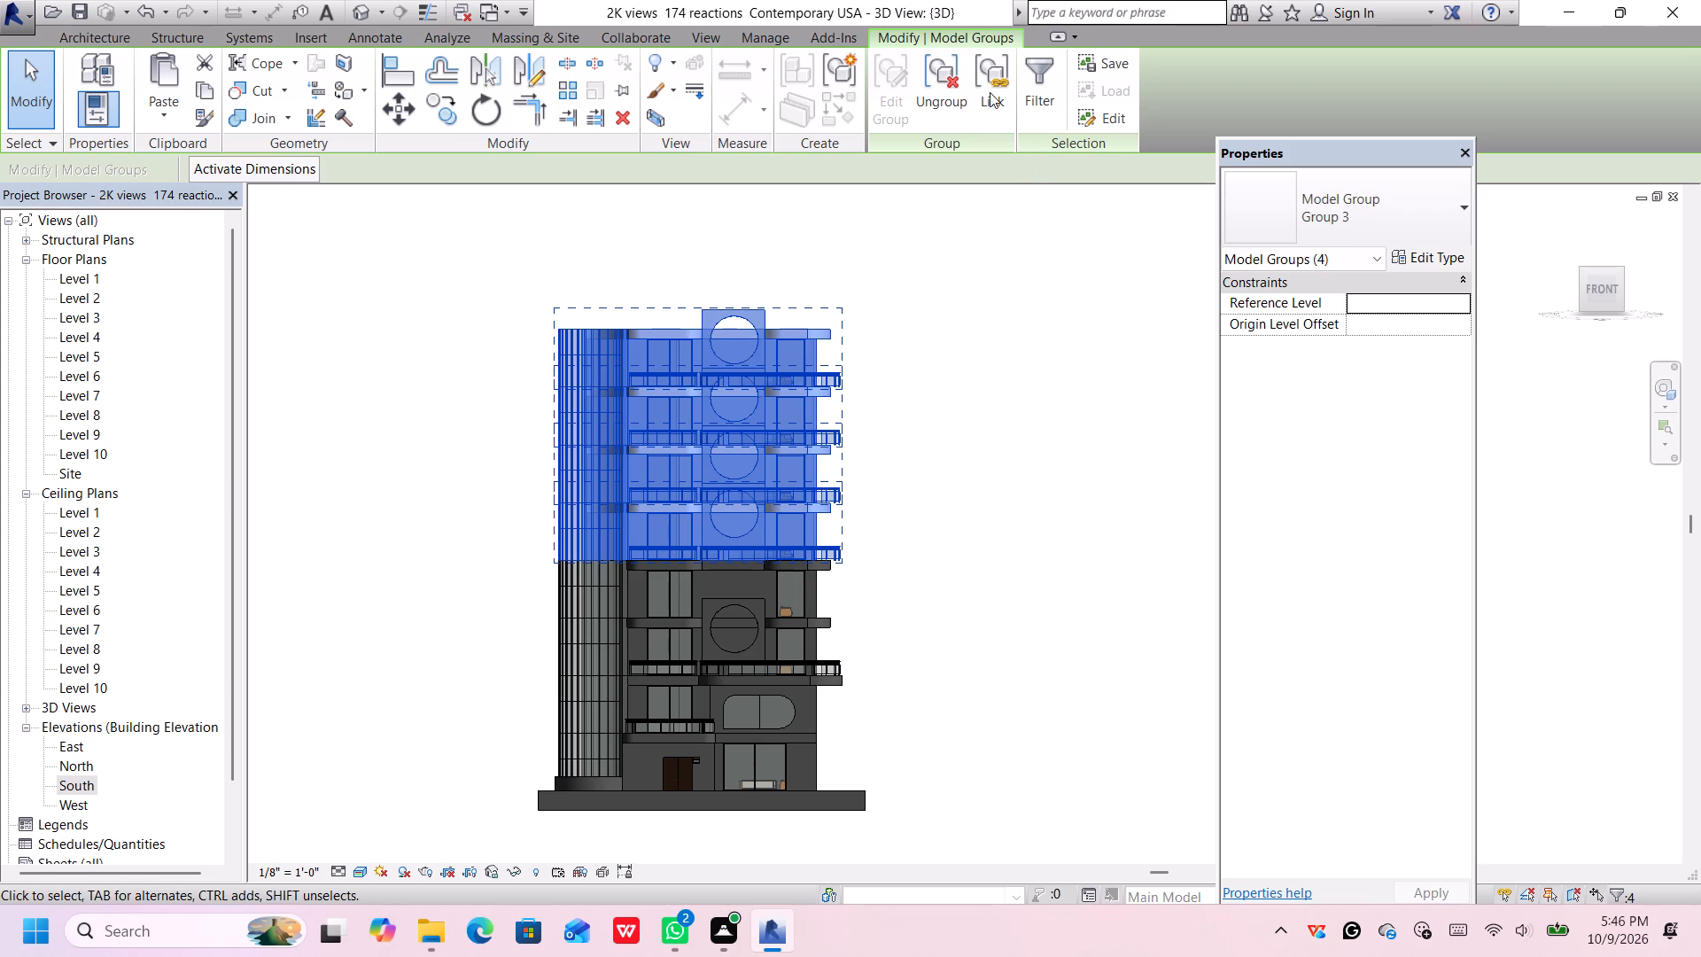
pyautogui.click(942, 79)
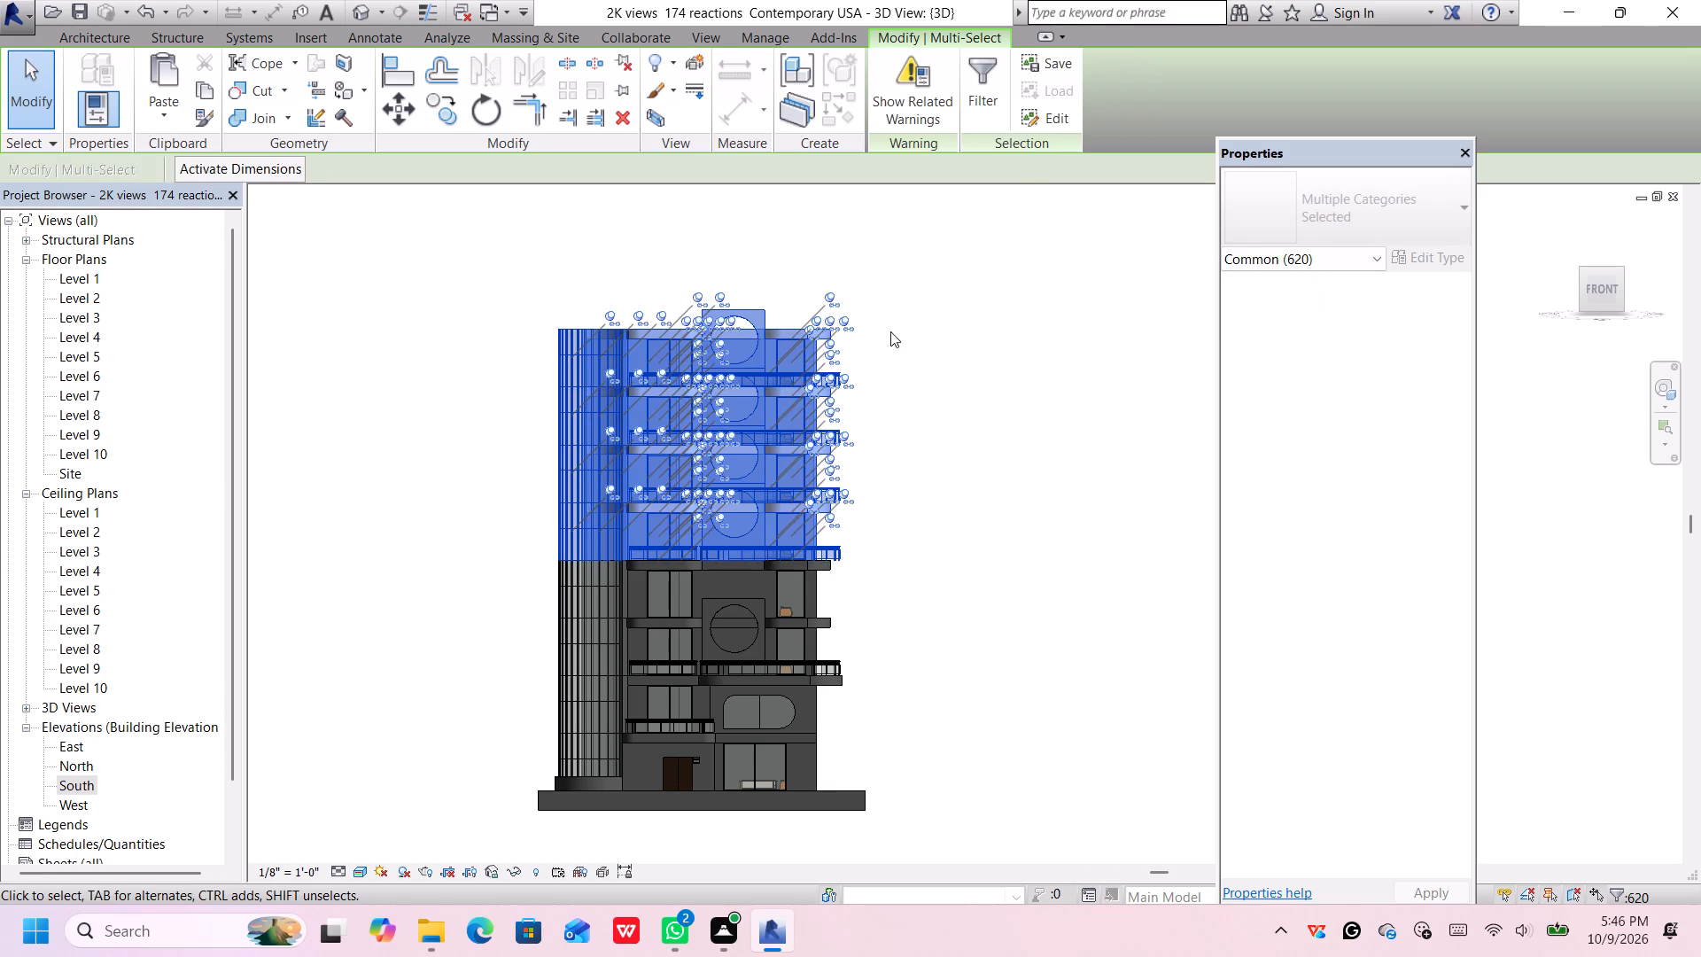
pyautogui.click(913, 394)
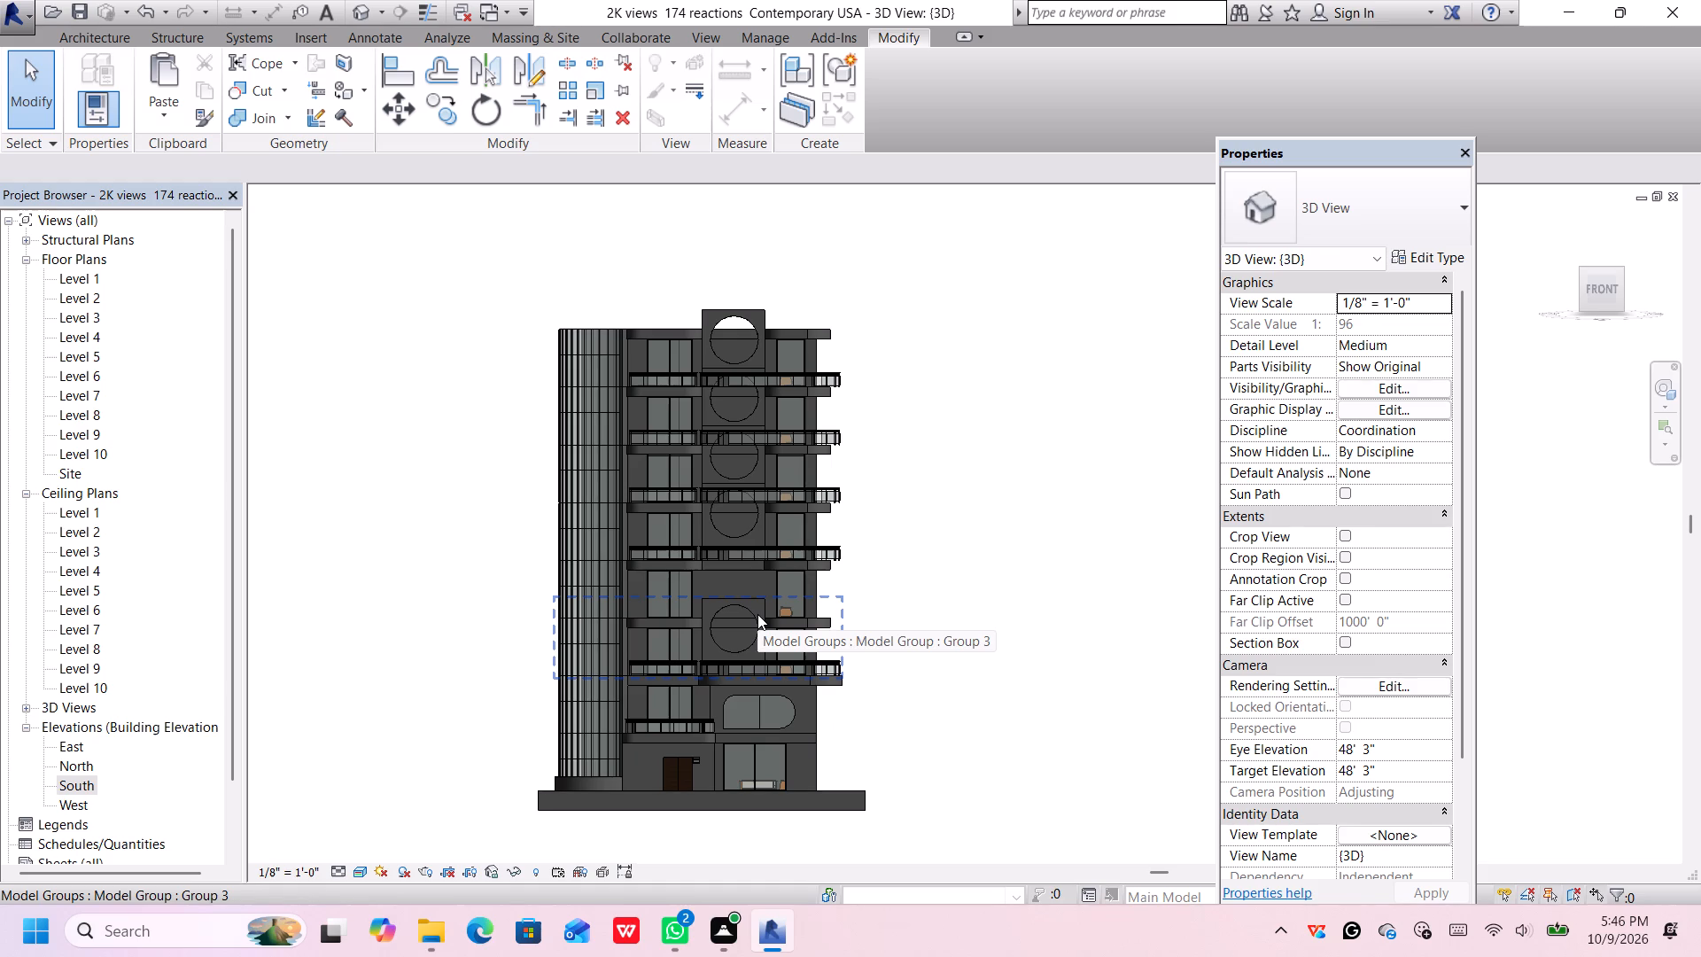
# Inspect the front facade from the upper storeys to the ground floor, dismissing the notification pop-up.
pyautogui.scroll(1, 916, 371)
pyautogui.scroll(-2, 916, 368)
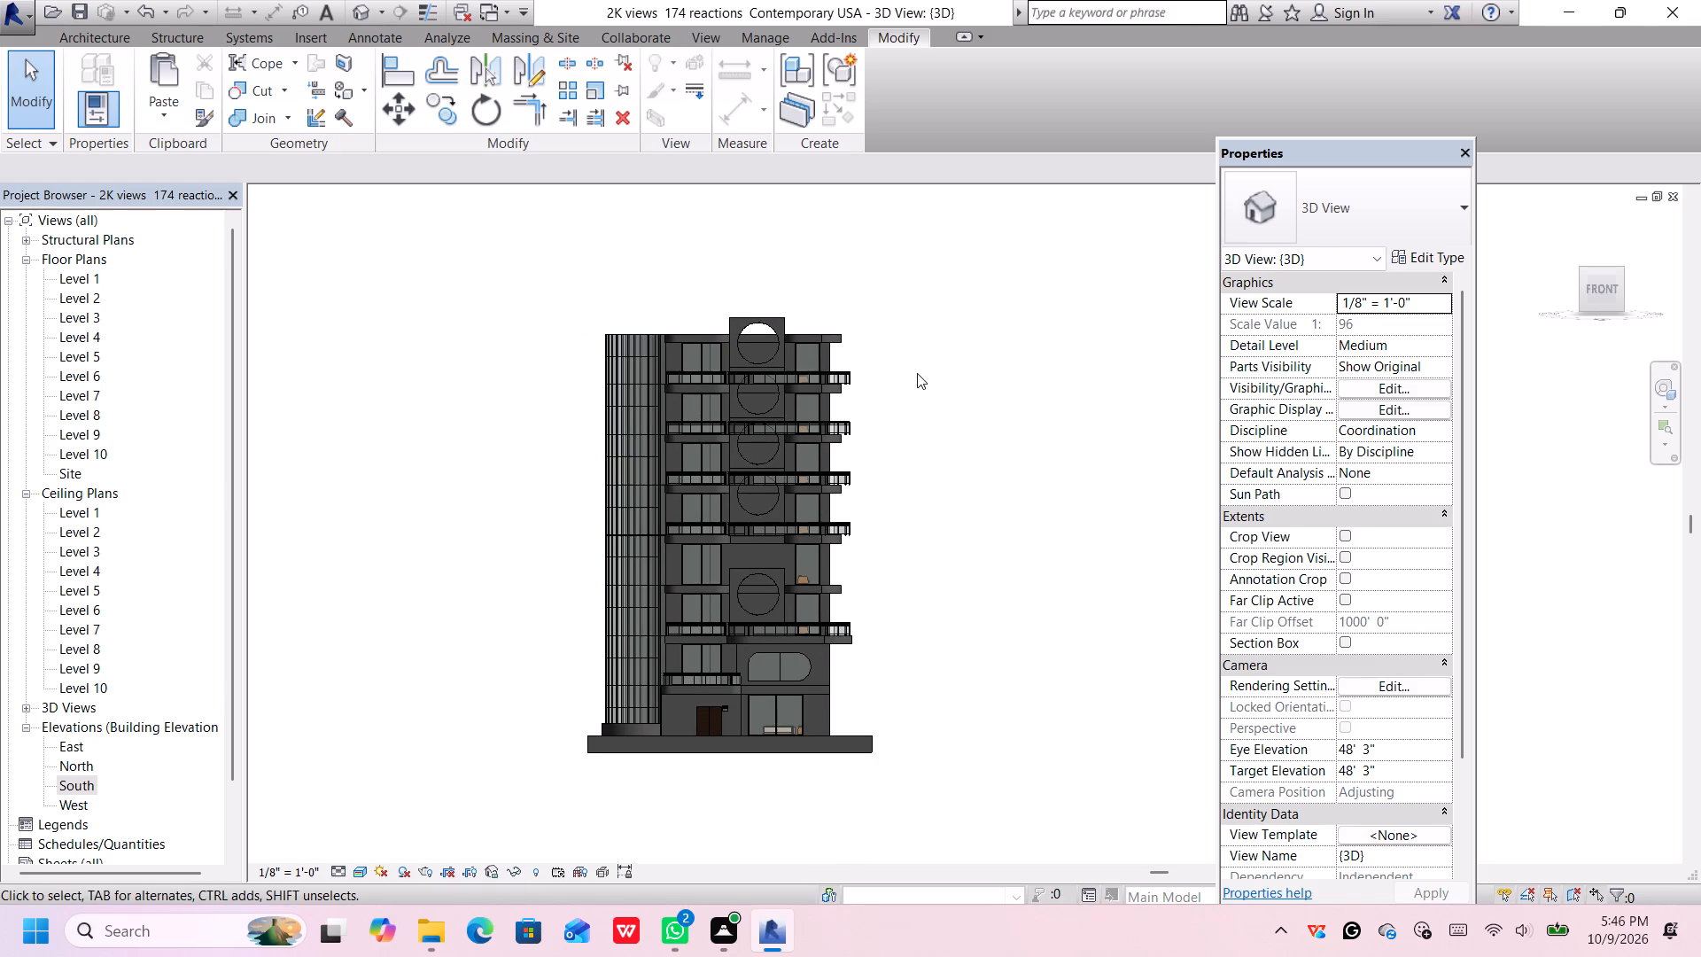
pyautogui.moveTo(917, 377); pyautogui.dragTo(919, 385, button='middle')
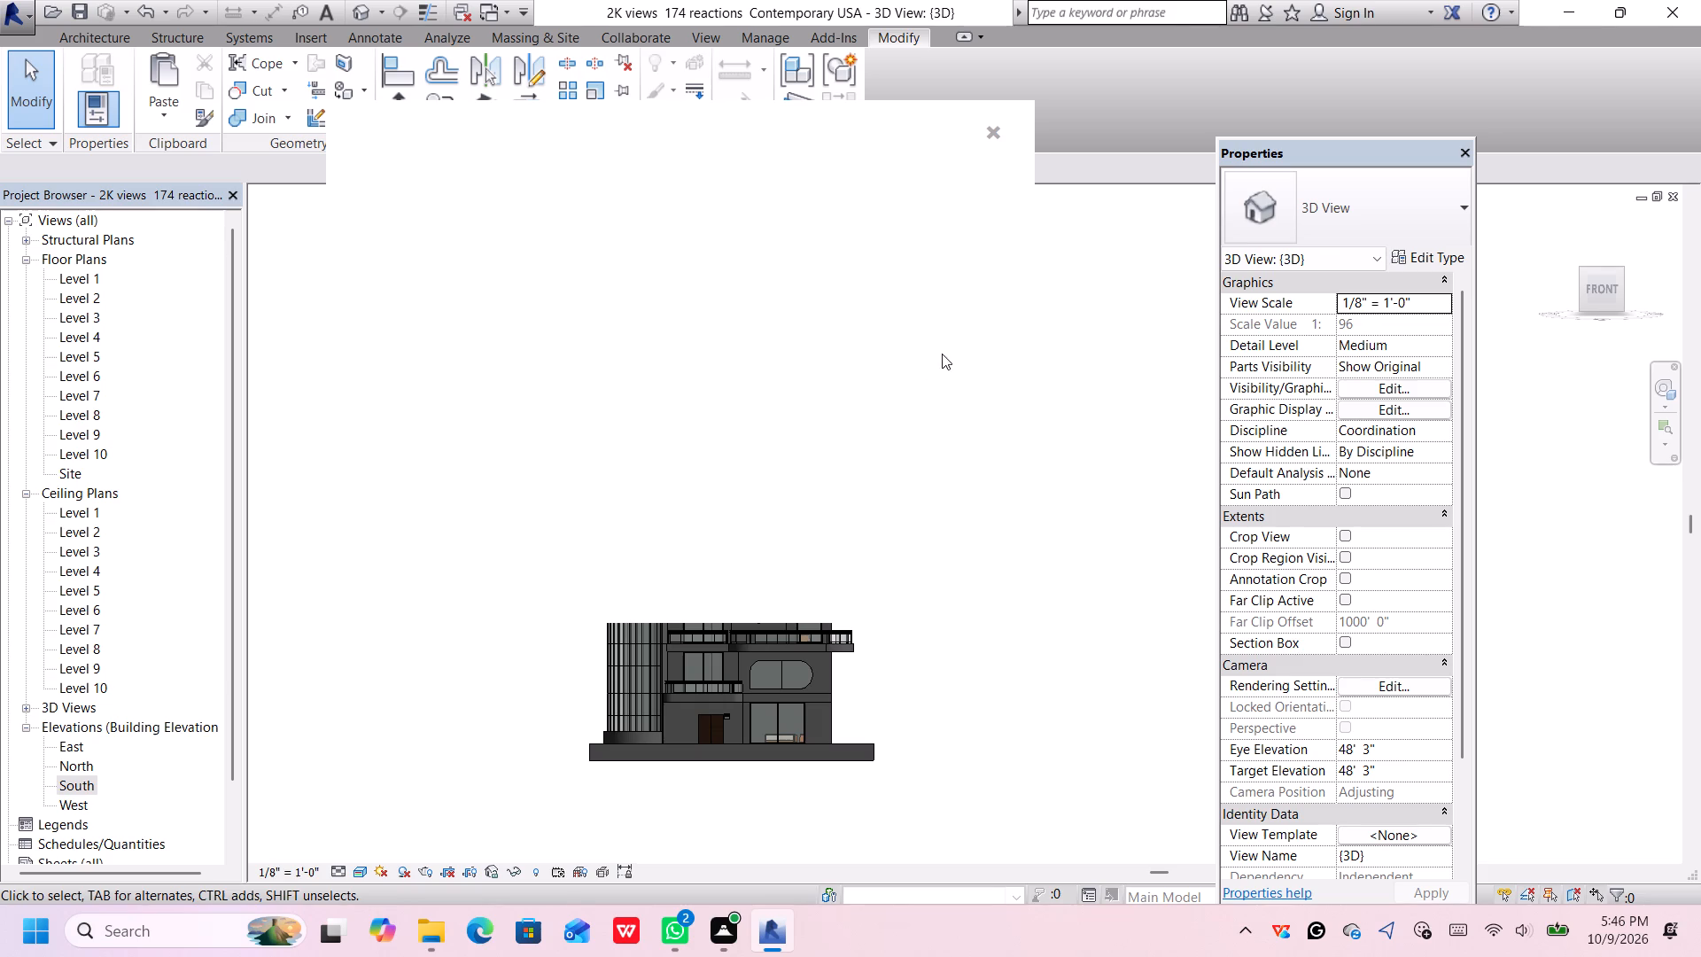
pyautogui.click(999, 132)
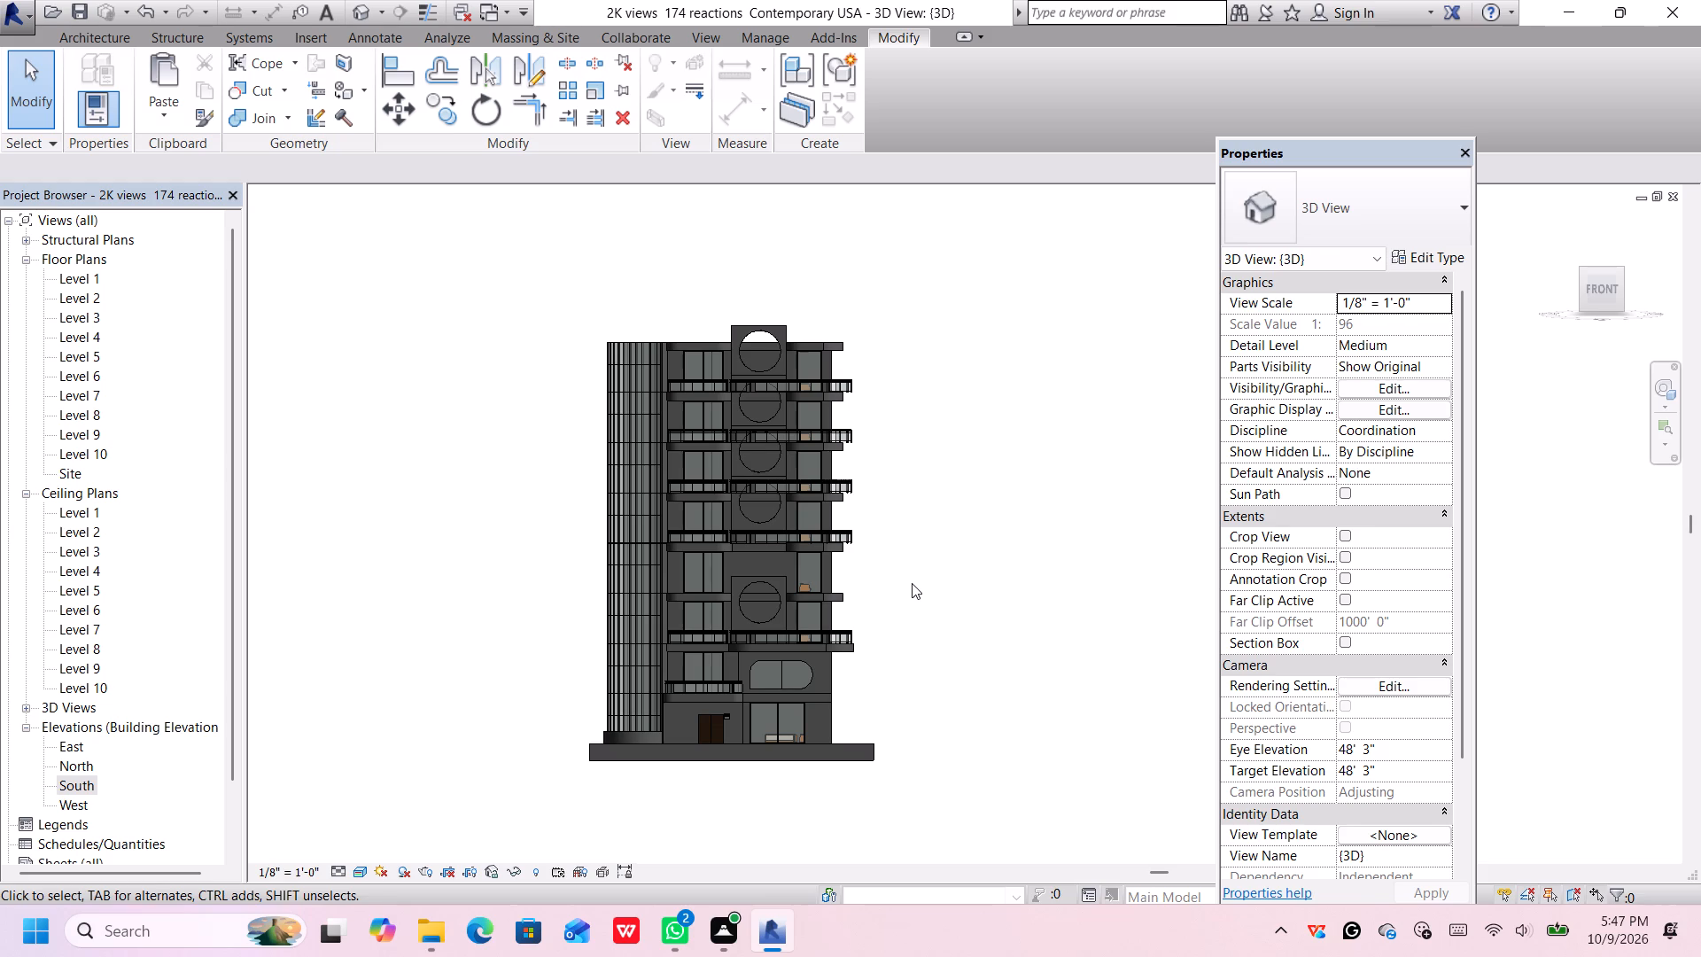
pyautogui.moveTo(844, 705); pyautogui.dragTo(827, 661, button='middle')
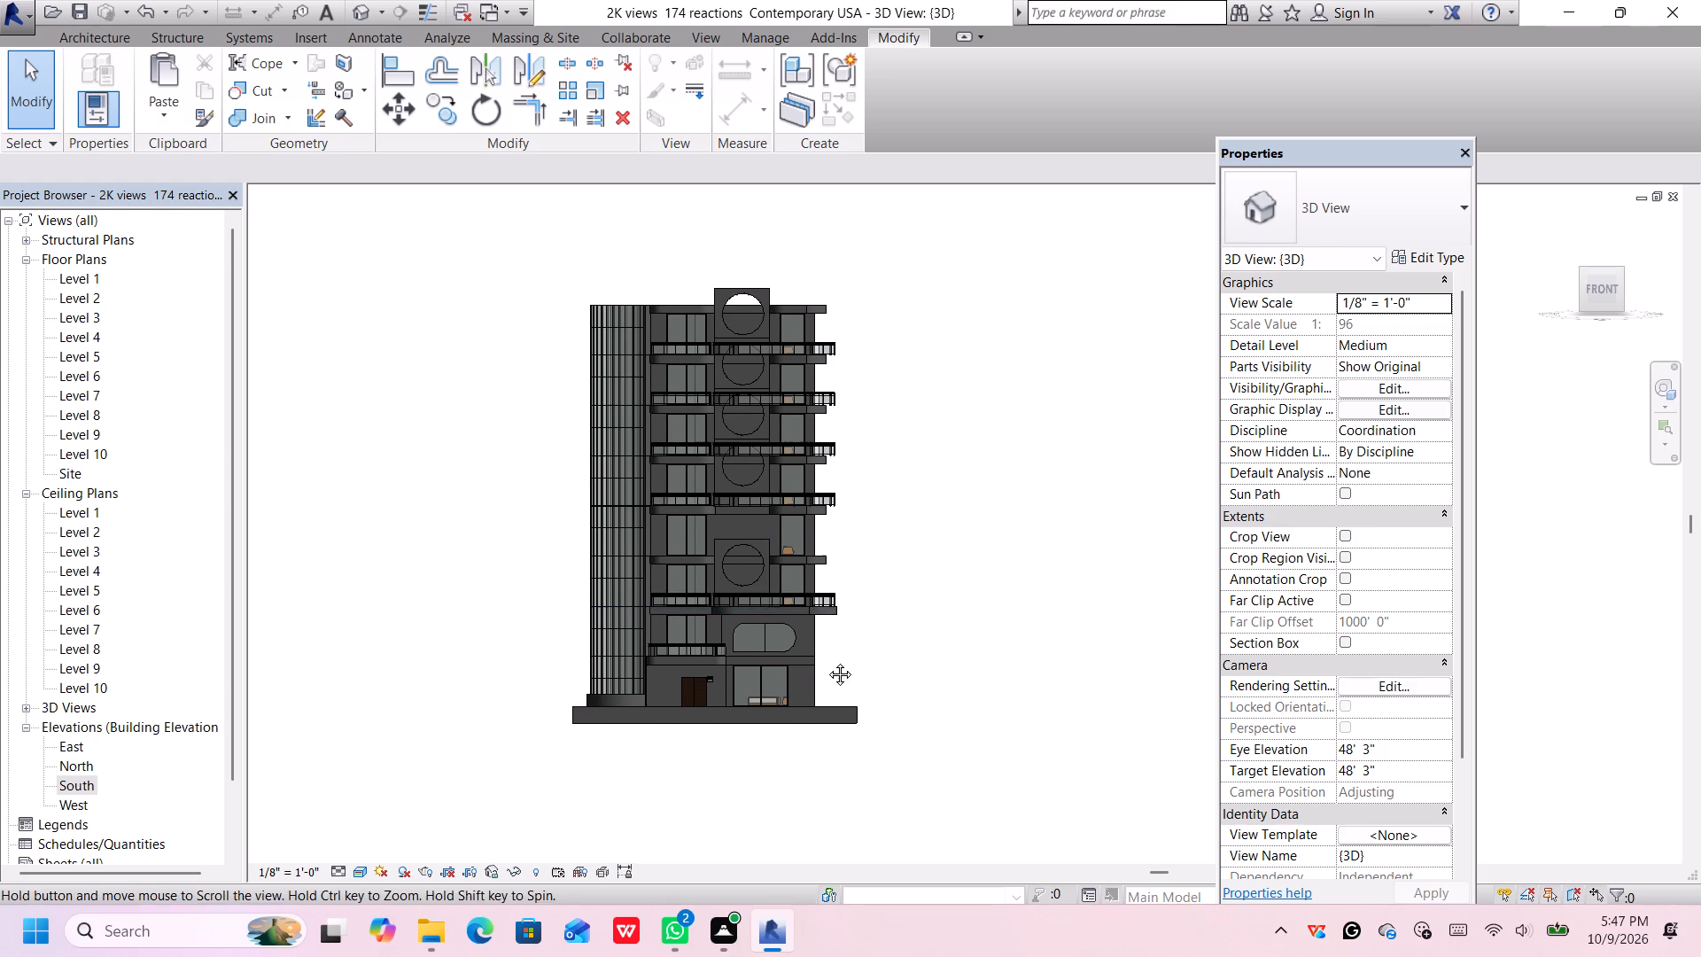
pyautogui.moveTo(827, 661); pyautogui.dragTo(827, 660, button='middle')
pyautogui.scroll(4, 835, 641)
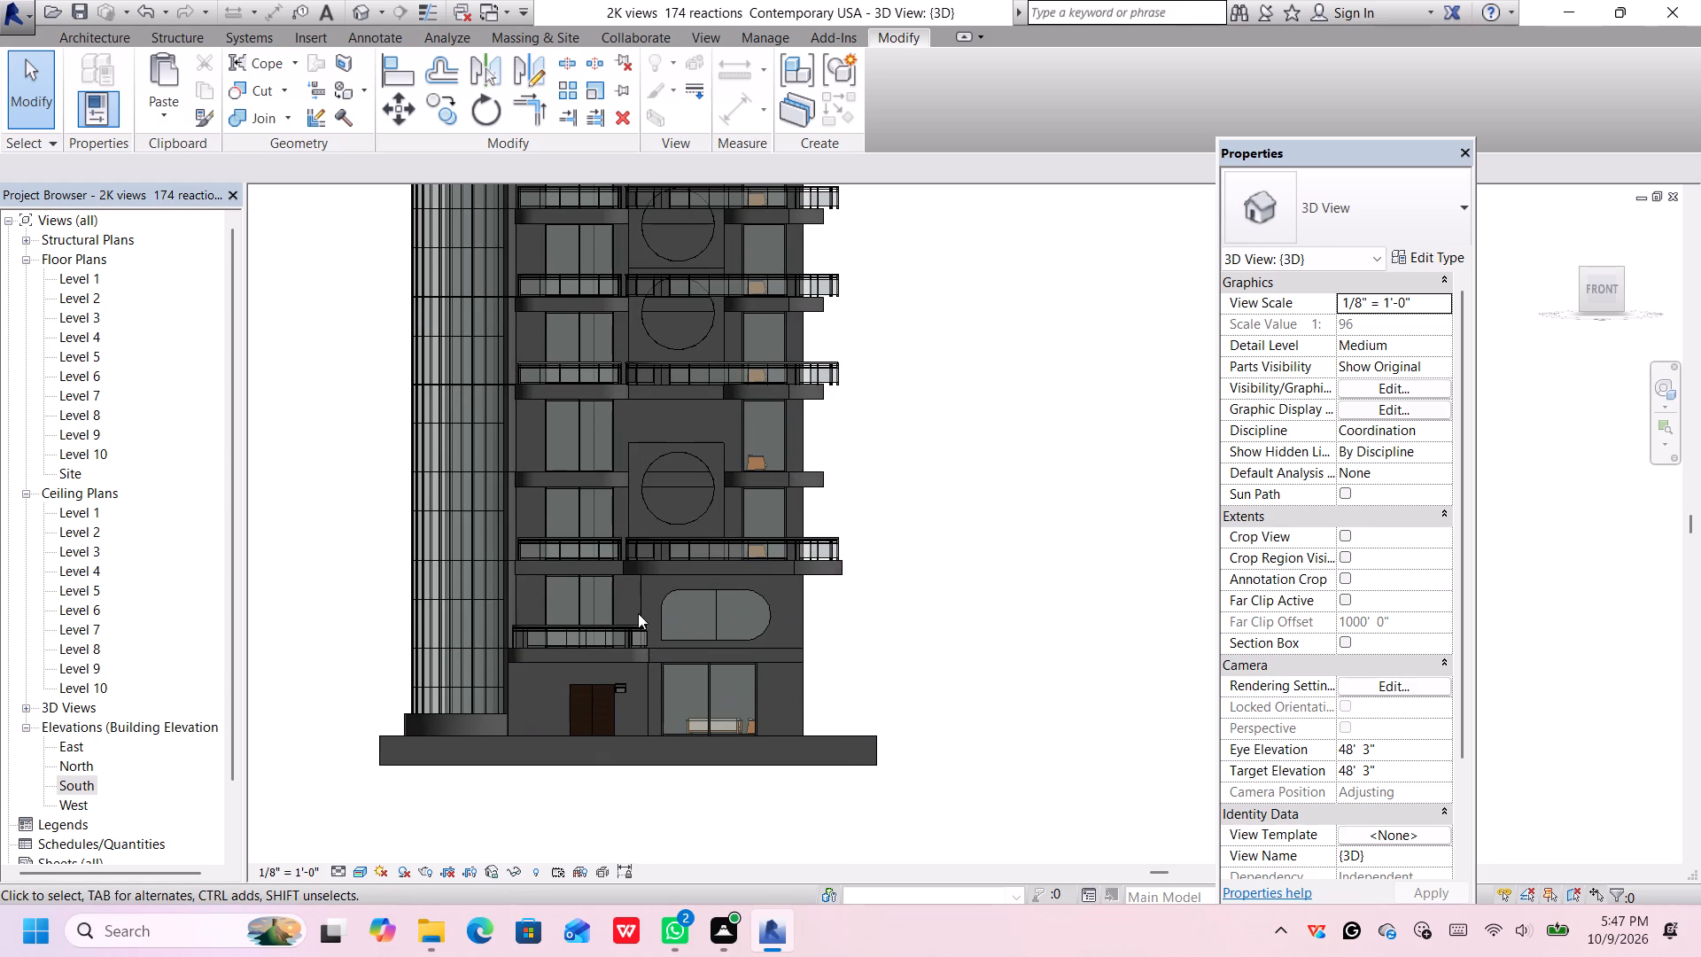
# In the South elevation, set the ground-floor outer side wall's distance from the wall beside the entrance to 30'.
pyautogui.doubleClick(85, 782)
pyautogui.scroll(2, 765, 711)
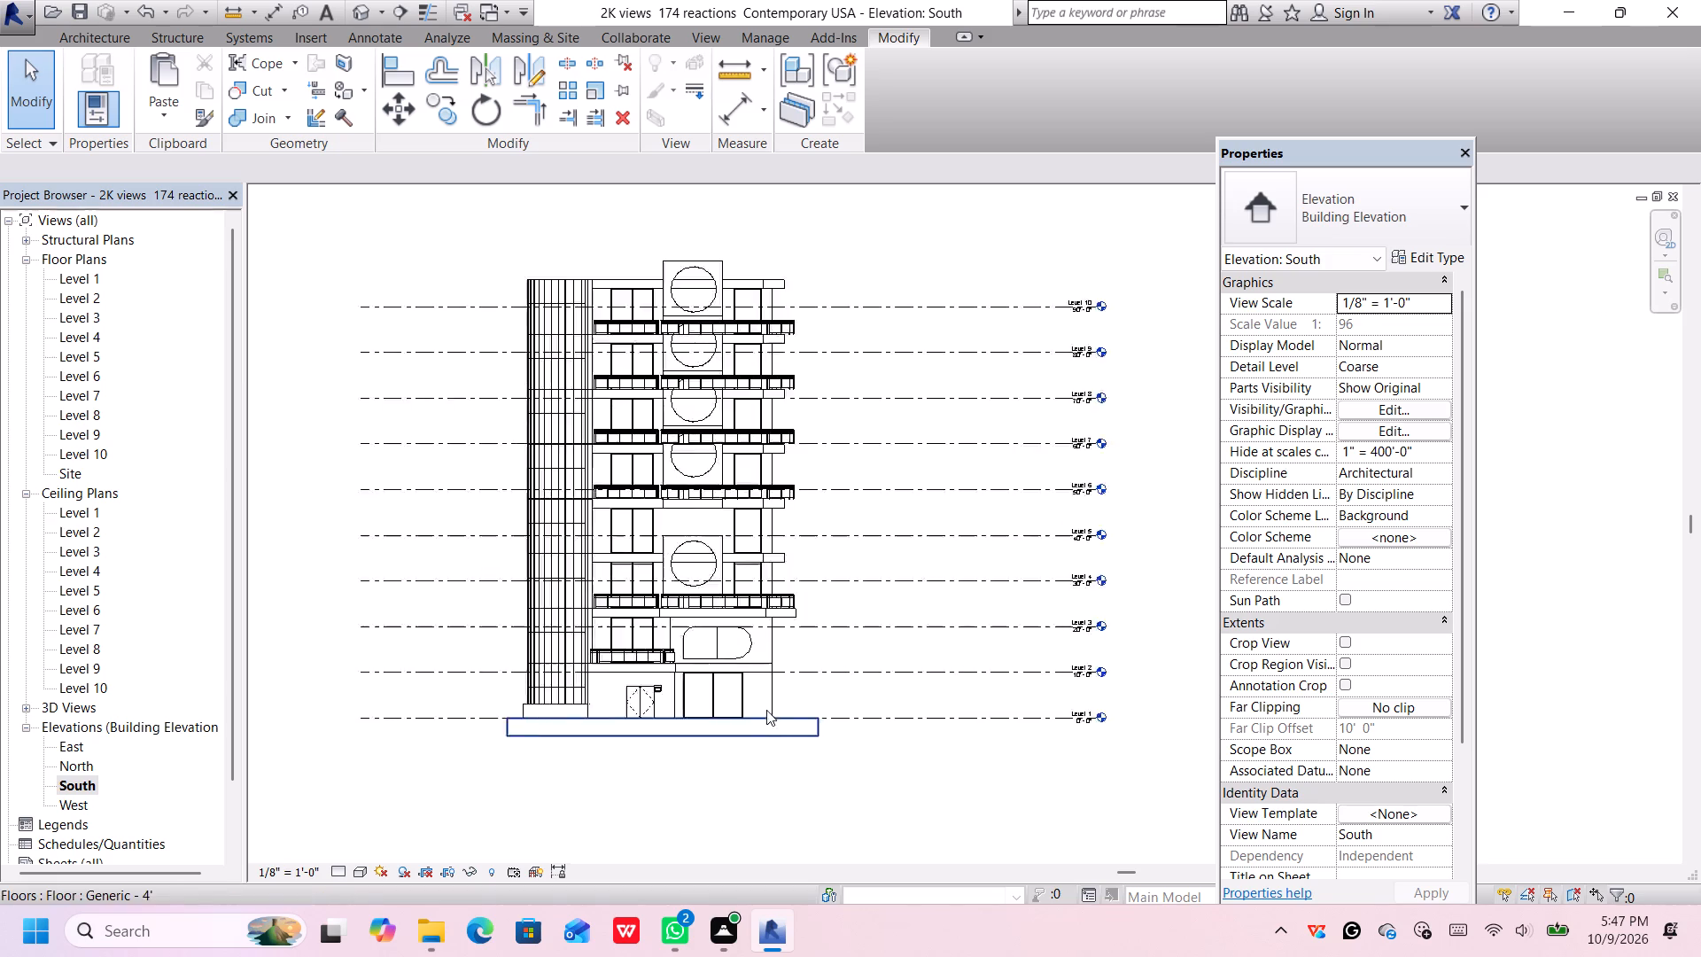
pyautogui.scroll(2, 766, 710)
pyautogui.click(769, 675)
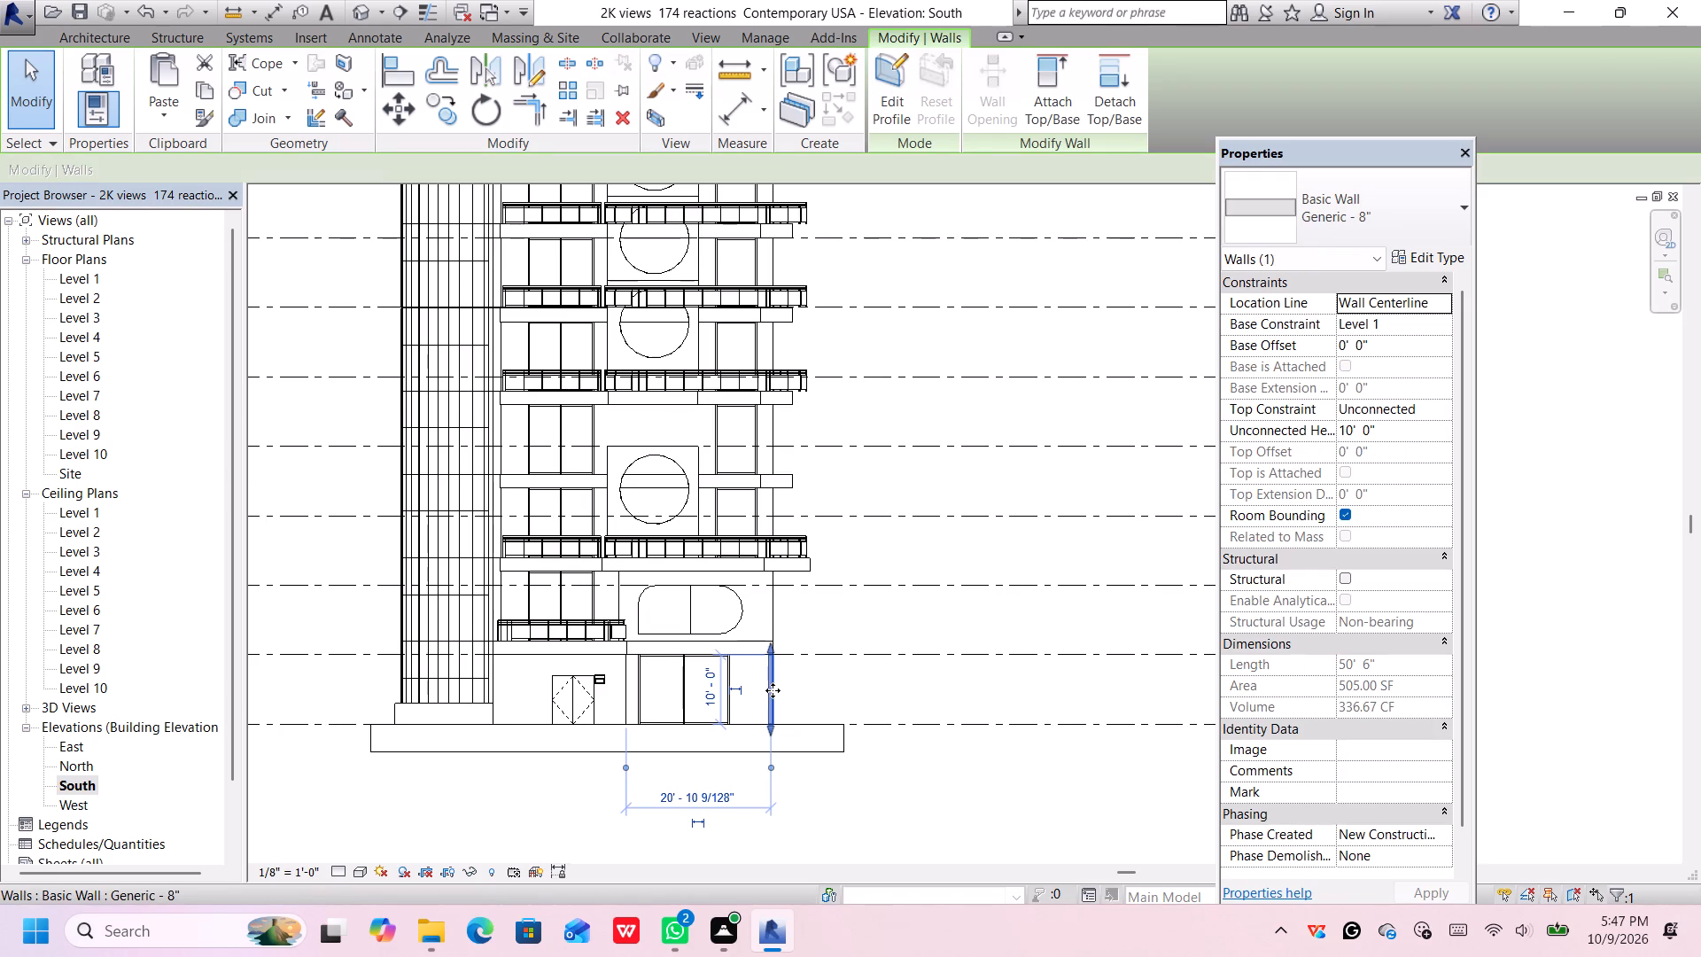
pyautogui.click(726, 792)
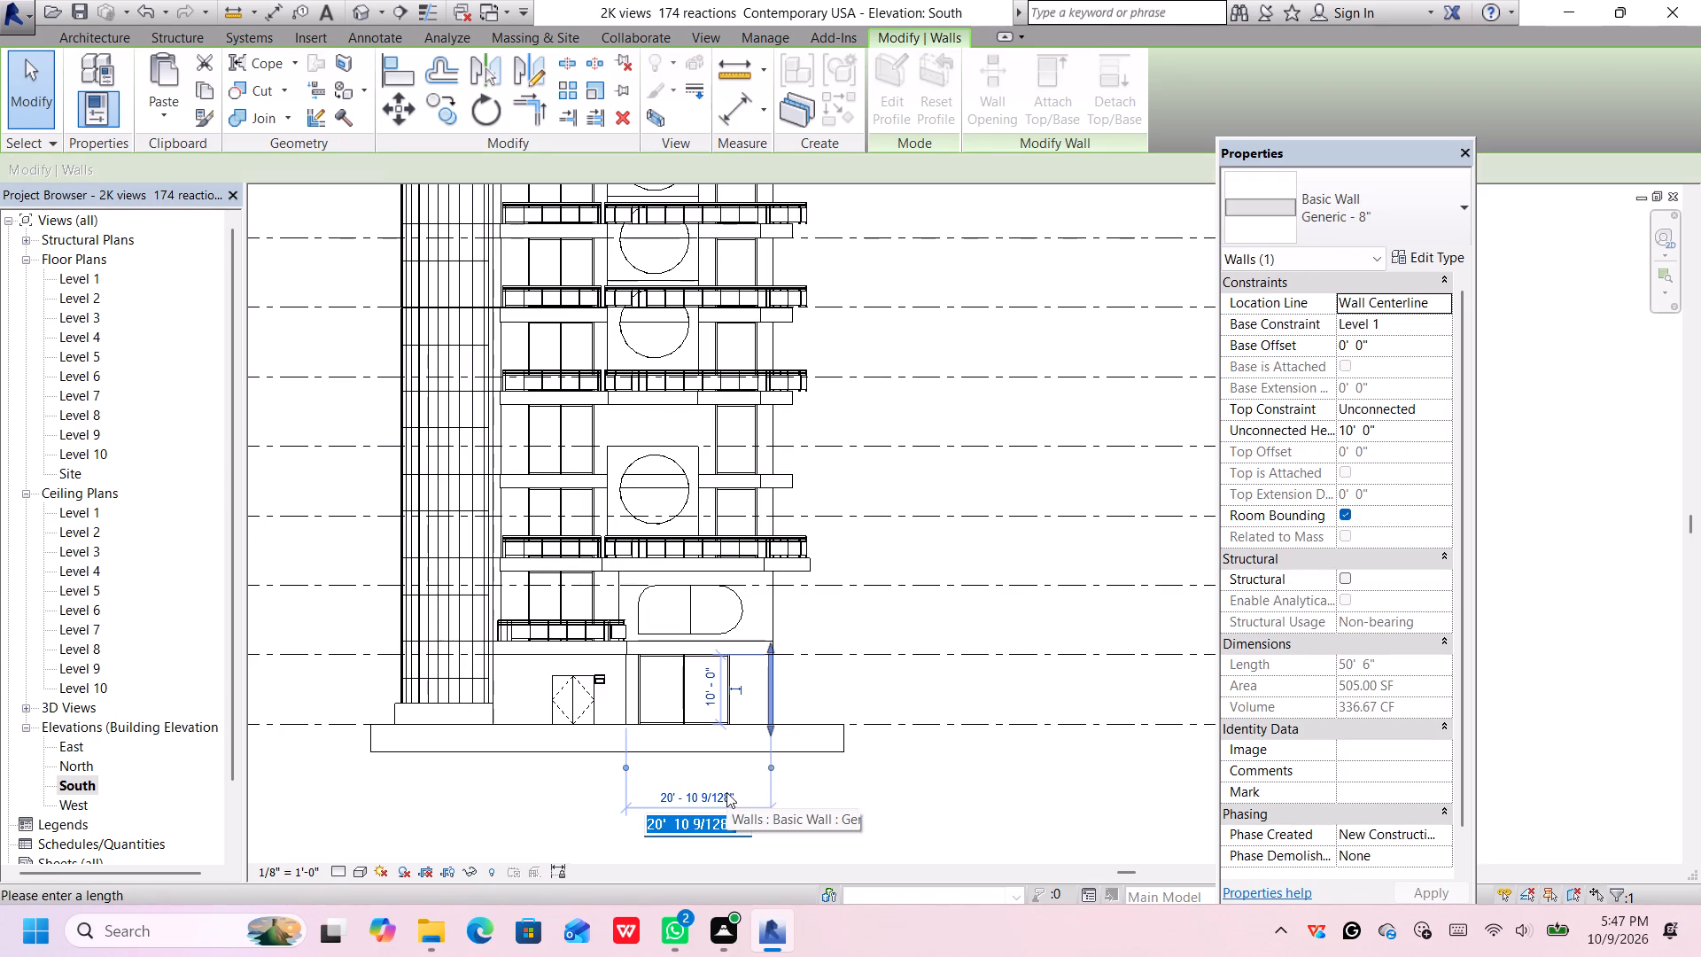
pyautogui.press('BackSpace')
pyautogui.write("30'")
pyautogui.press('Return')
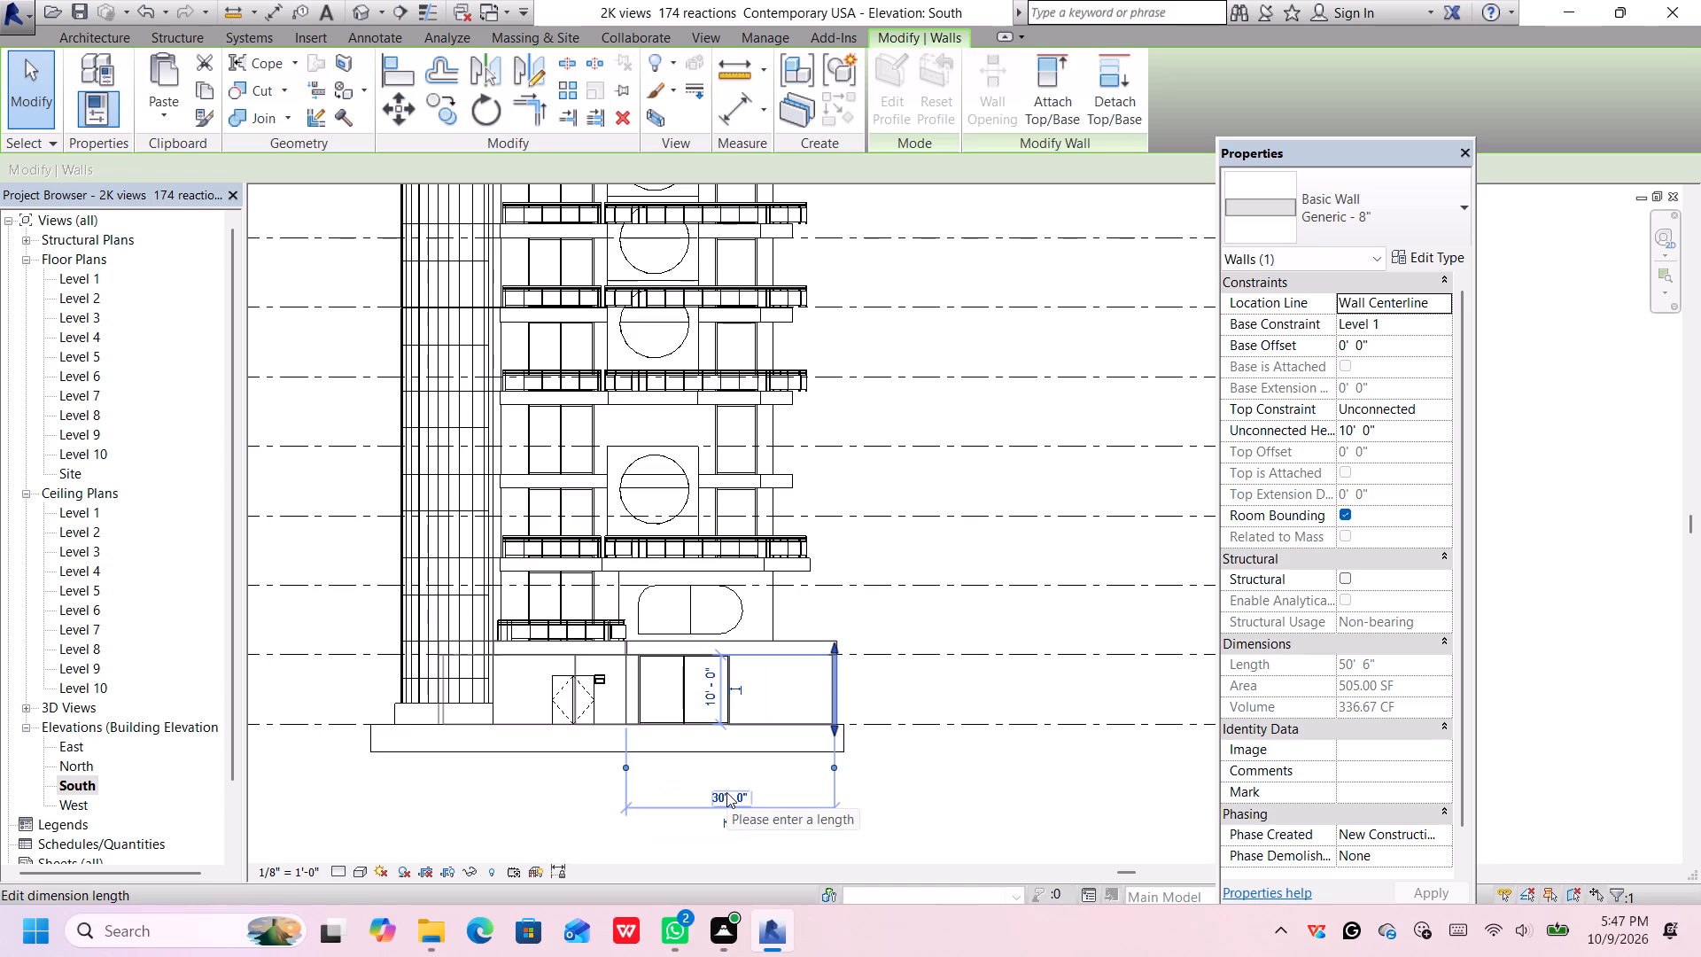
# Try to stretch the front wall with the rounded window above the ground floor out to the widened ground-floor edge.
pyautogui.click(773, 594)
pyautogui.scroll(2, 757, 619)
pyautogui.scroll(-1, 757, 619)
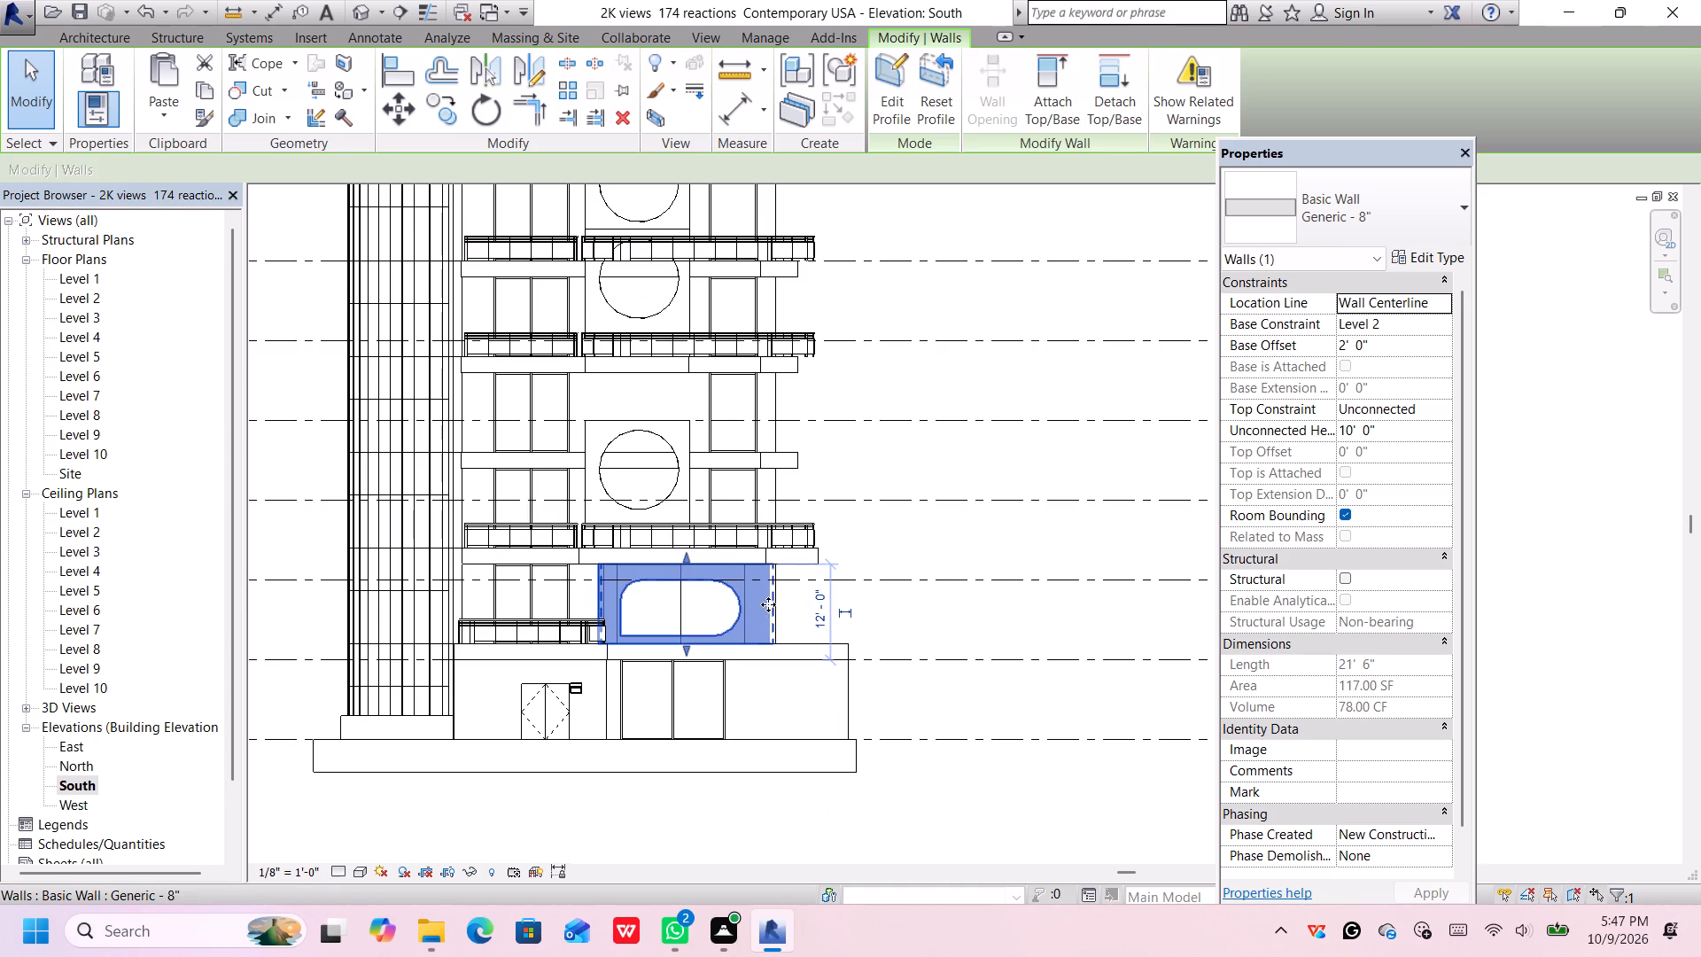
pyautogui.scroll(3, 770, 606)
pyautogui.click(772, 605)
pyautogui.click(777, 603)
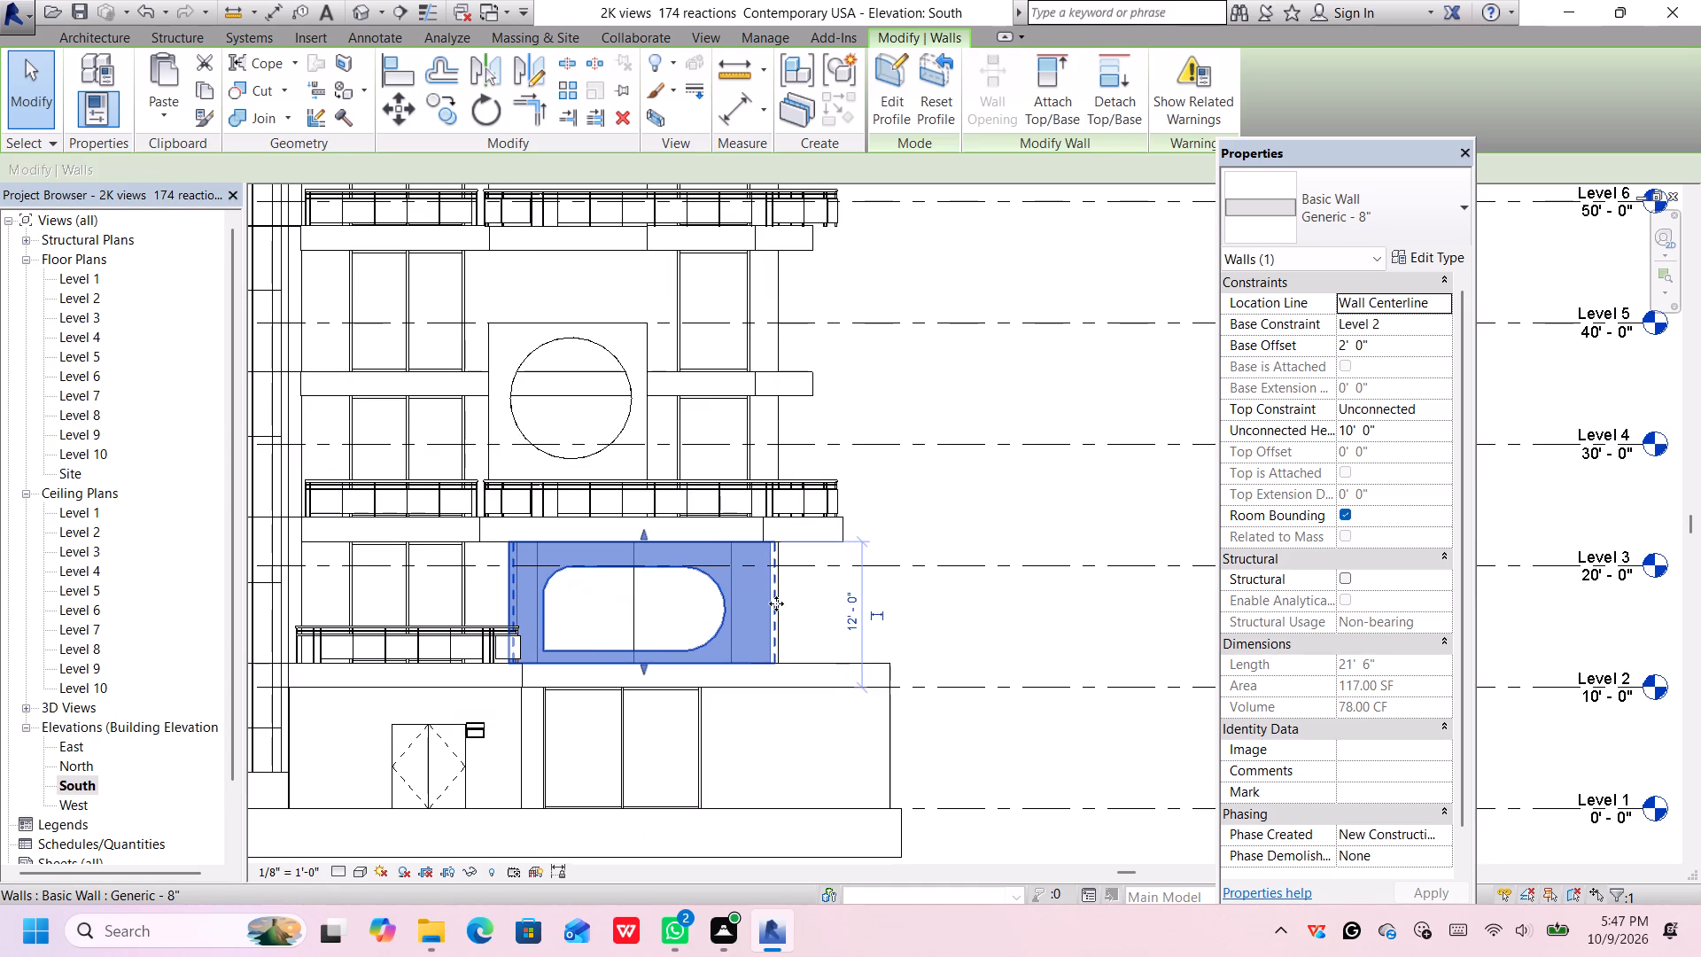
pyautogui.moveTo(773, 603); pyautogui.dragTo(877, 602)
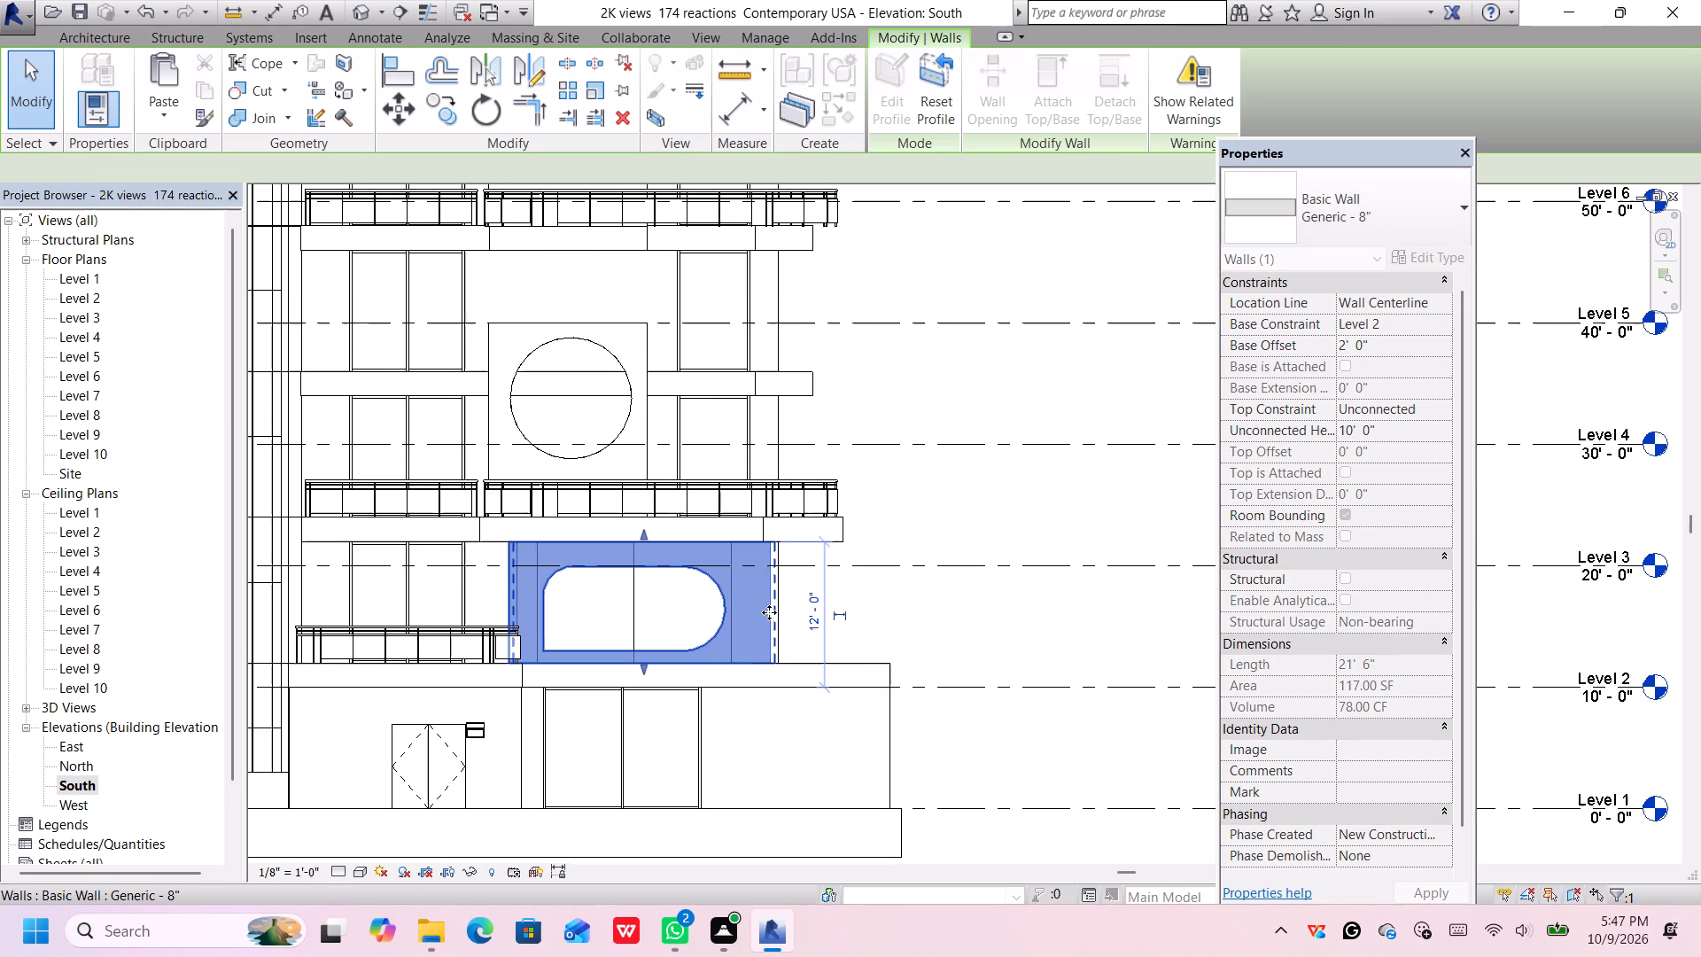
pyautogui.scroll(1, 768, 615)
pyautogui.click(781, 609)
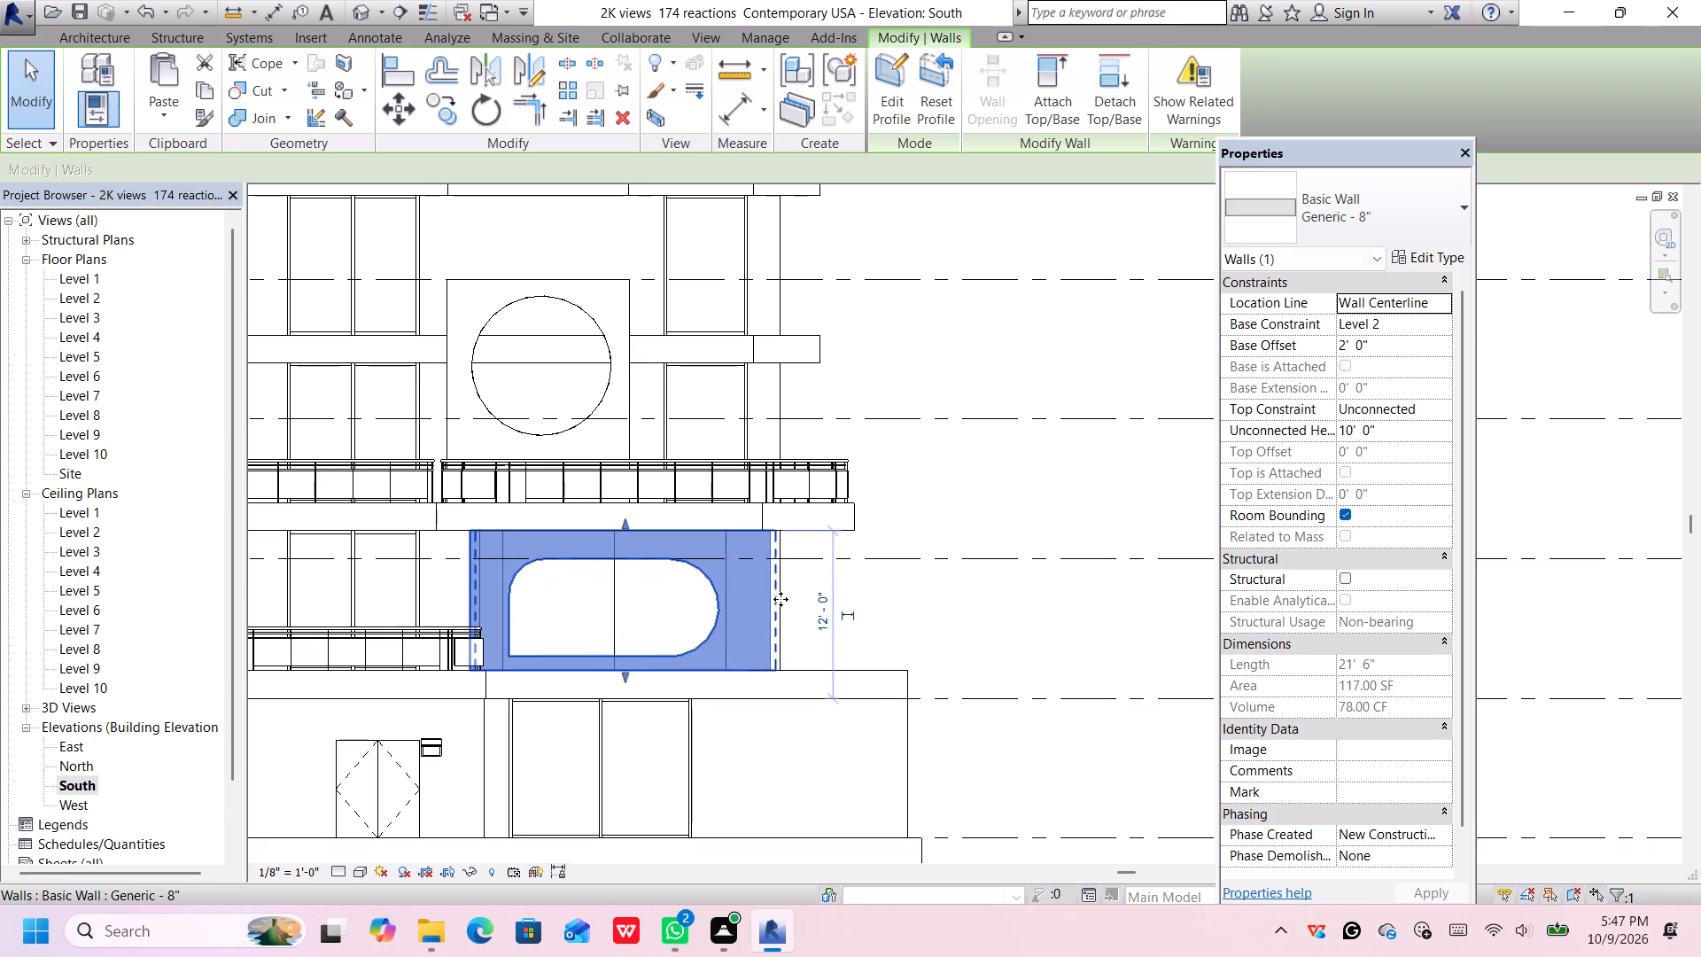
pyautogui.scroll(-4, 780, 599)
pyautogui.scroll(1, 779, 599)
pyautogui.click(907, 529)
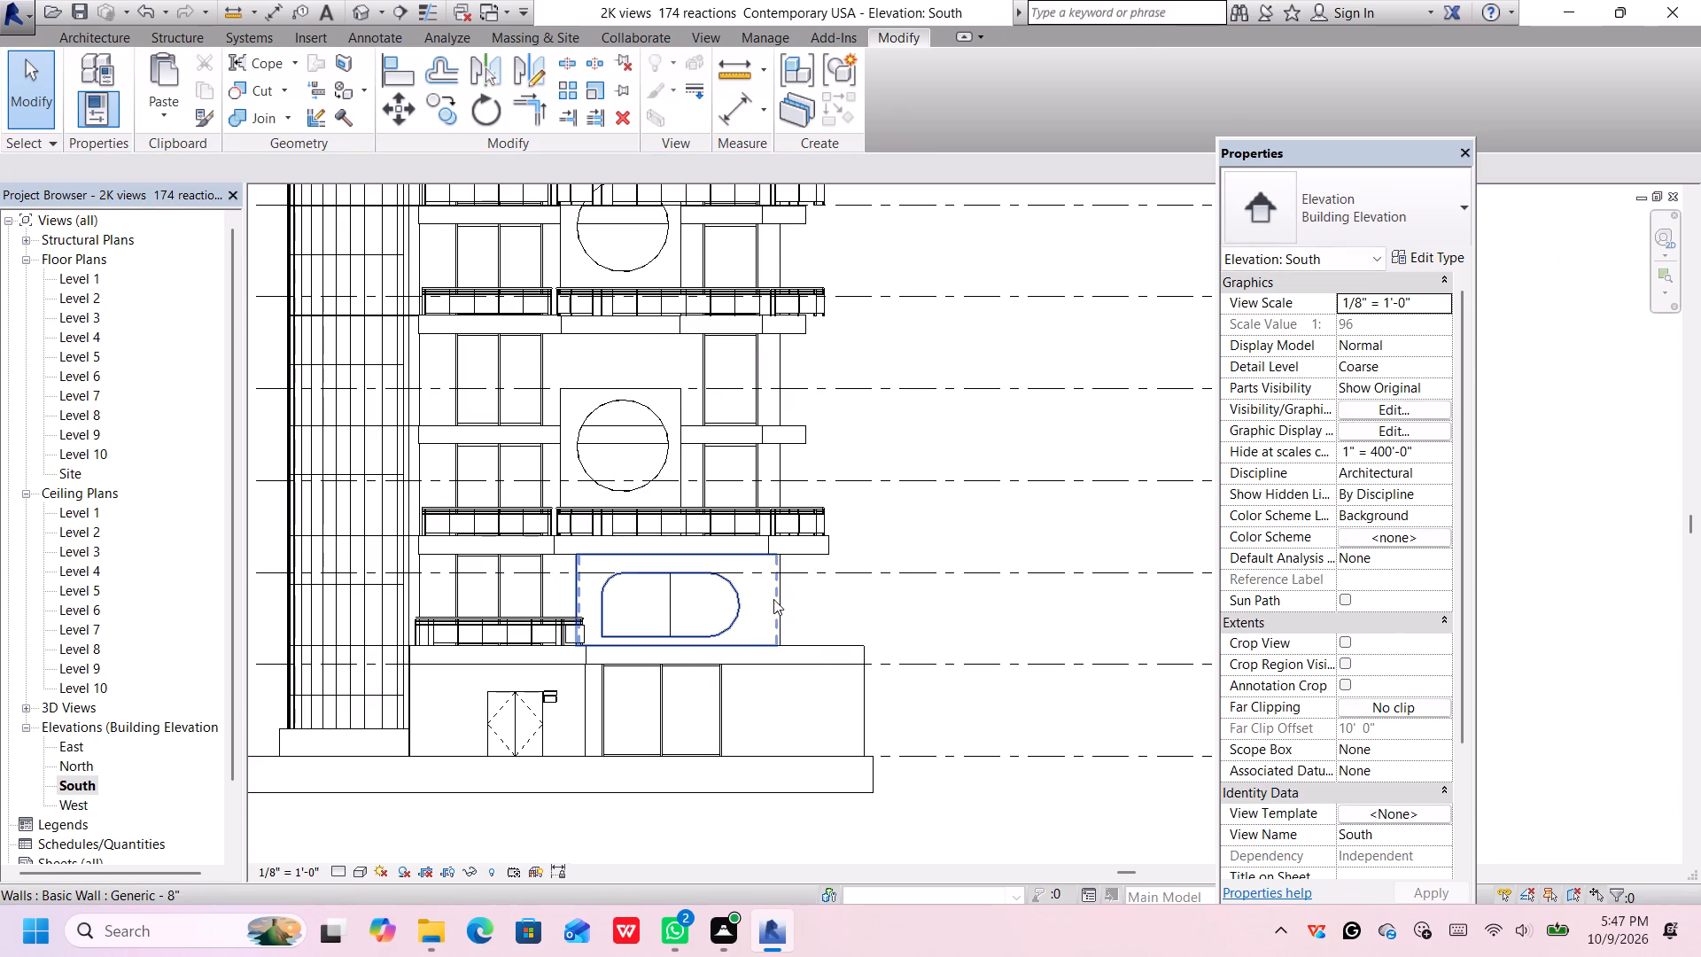
# Align the Level 2 outer side wall with the ground-floor side wall by setting the distance between them to 0.
pyautogui.click(787, 597)
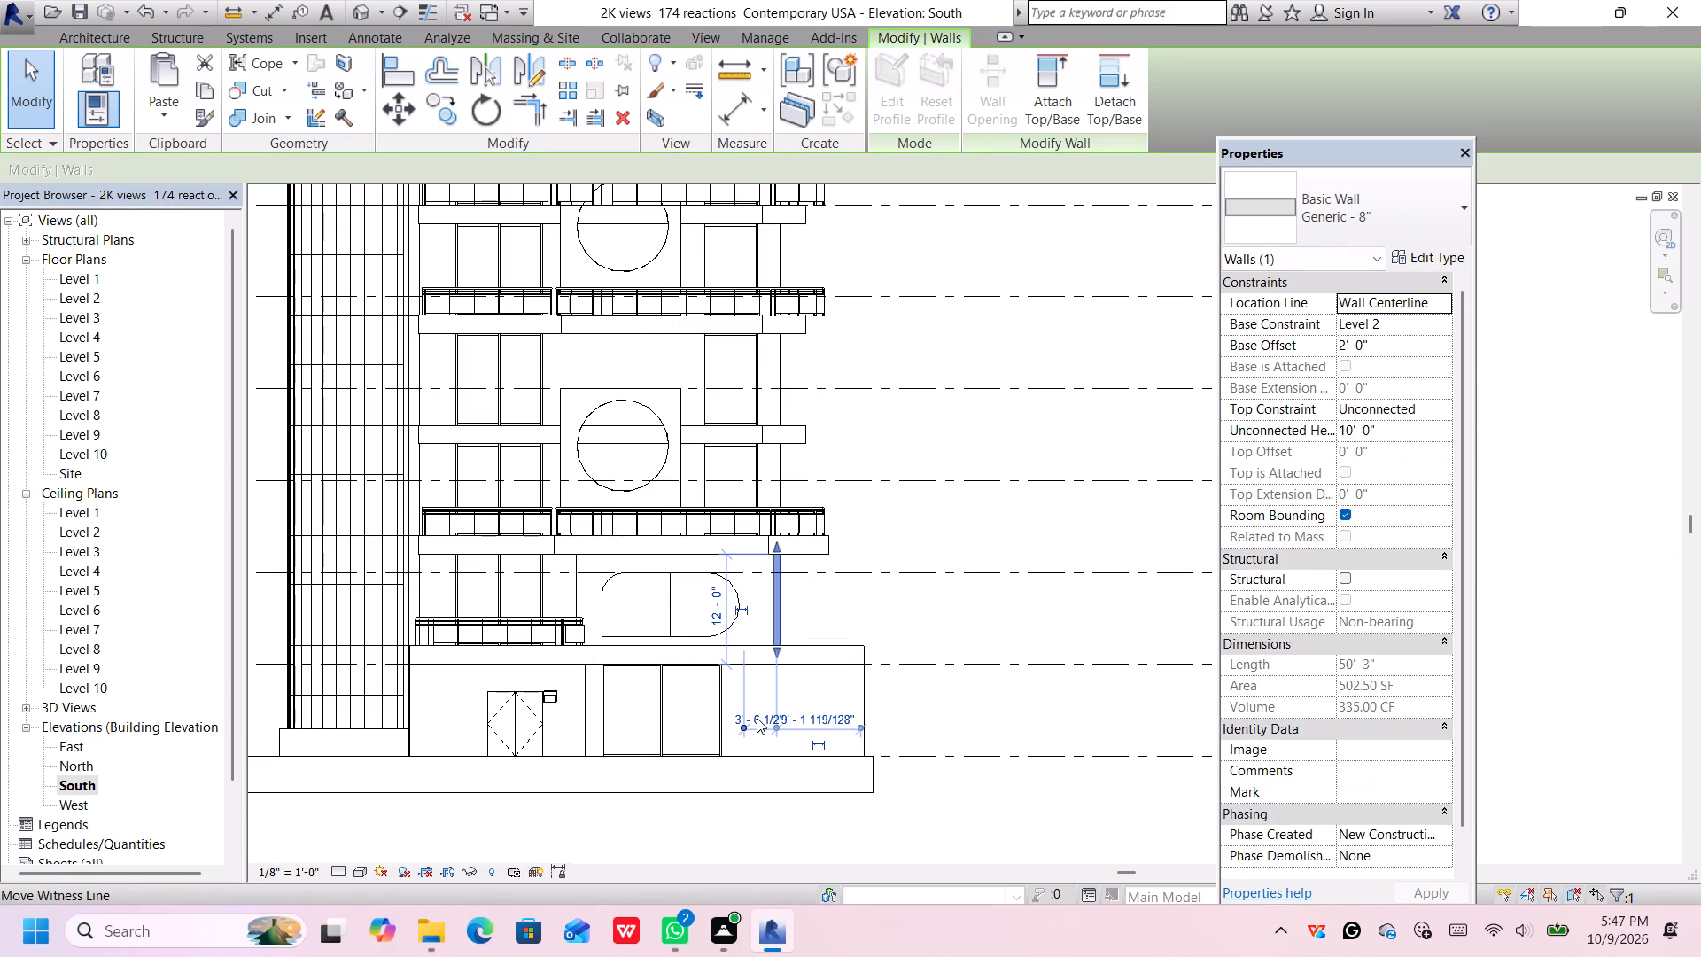
pyautogui.click(815, 719)
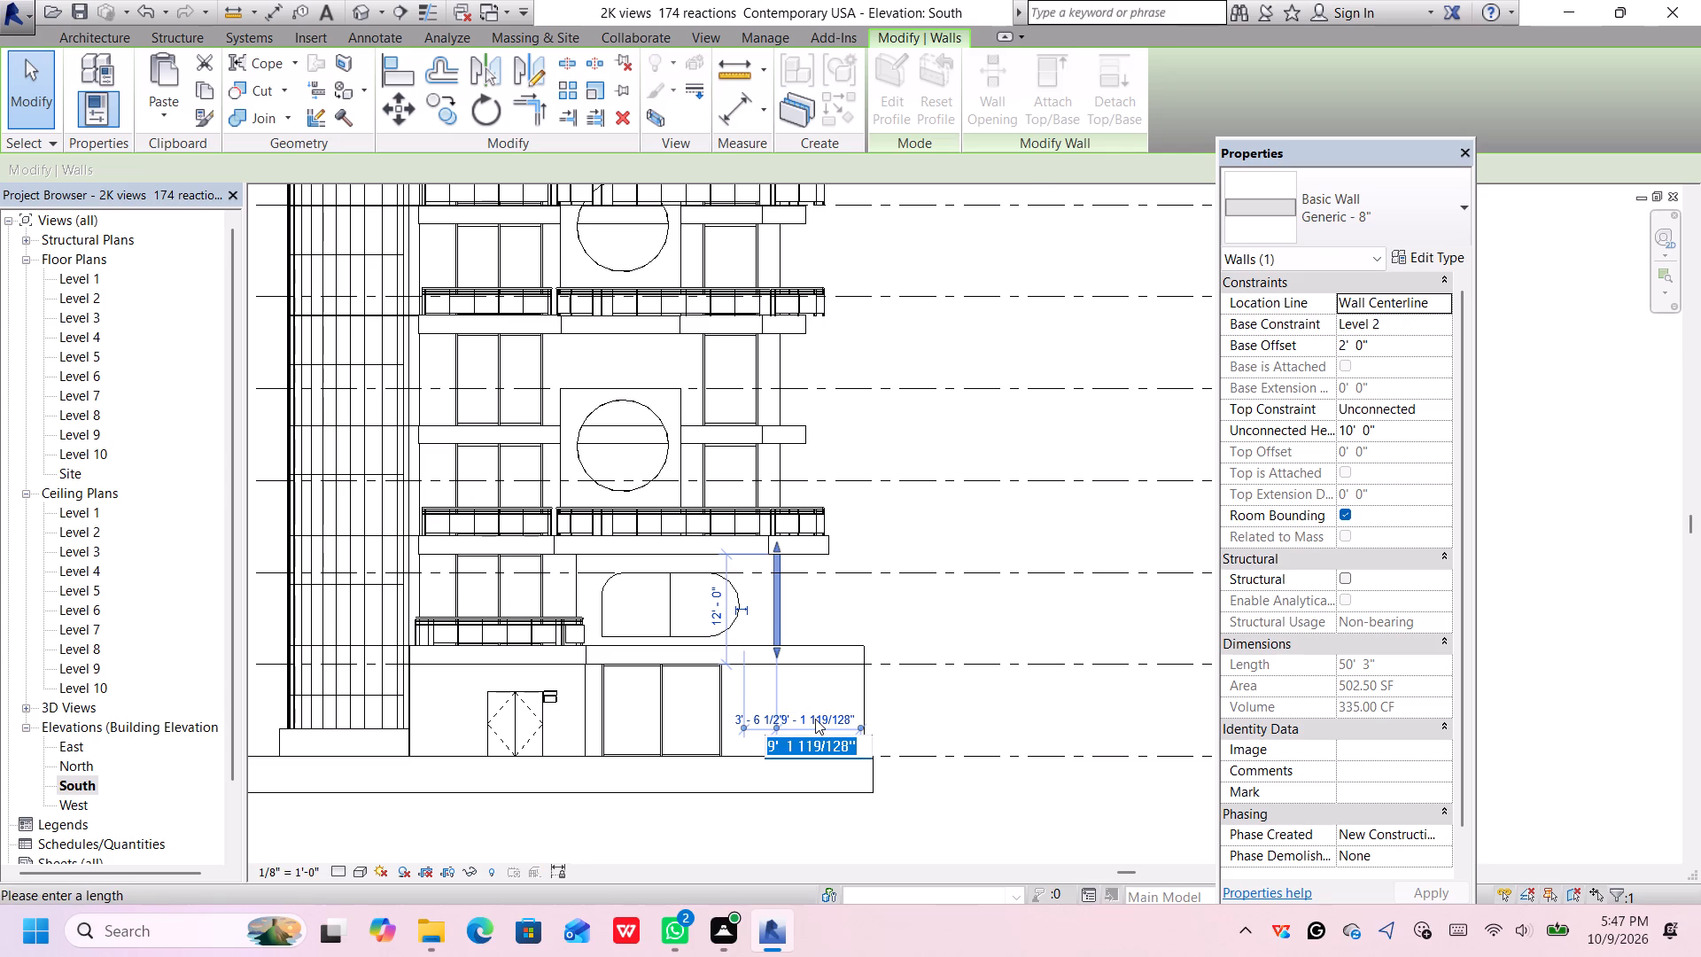
pyautogui.press('BackSpace')
pyautogui.press('0')
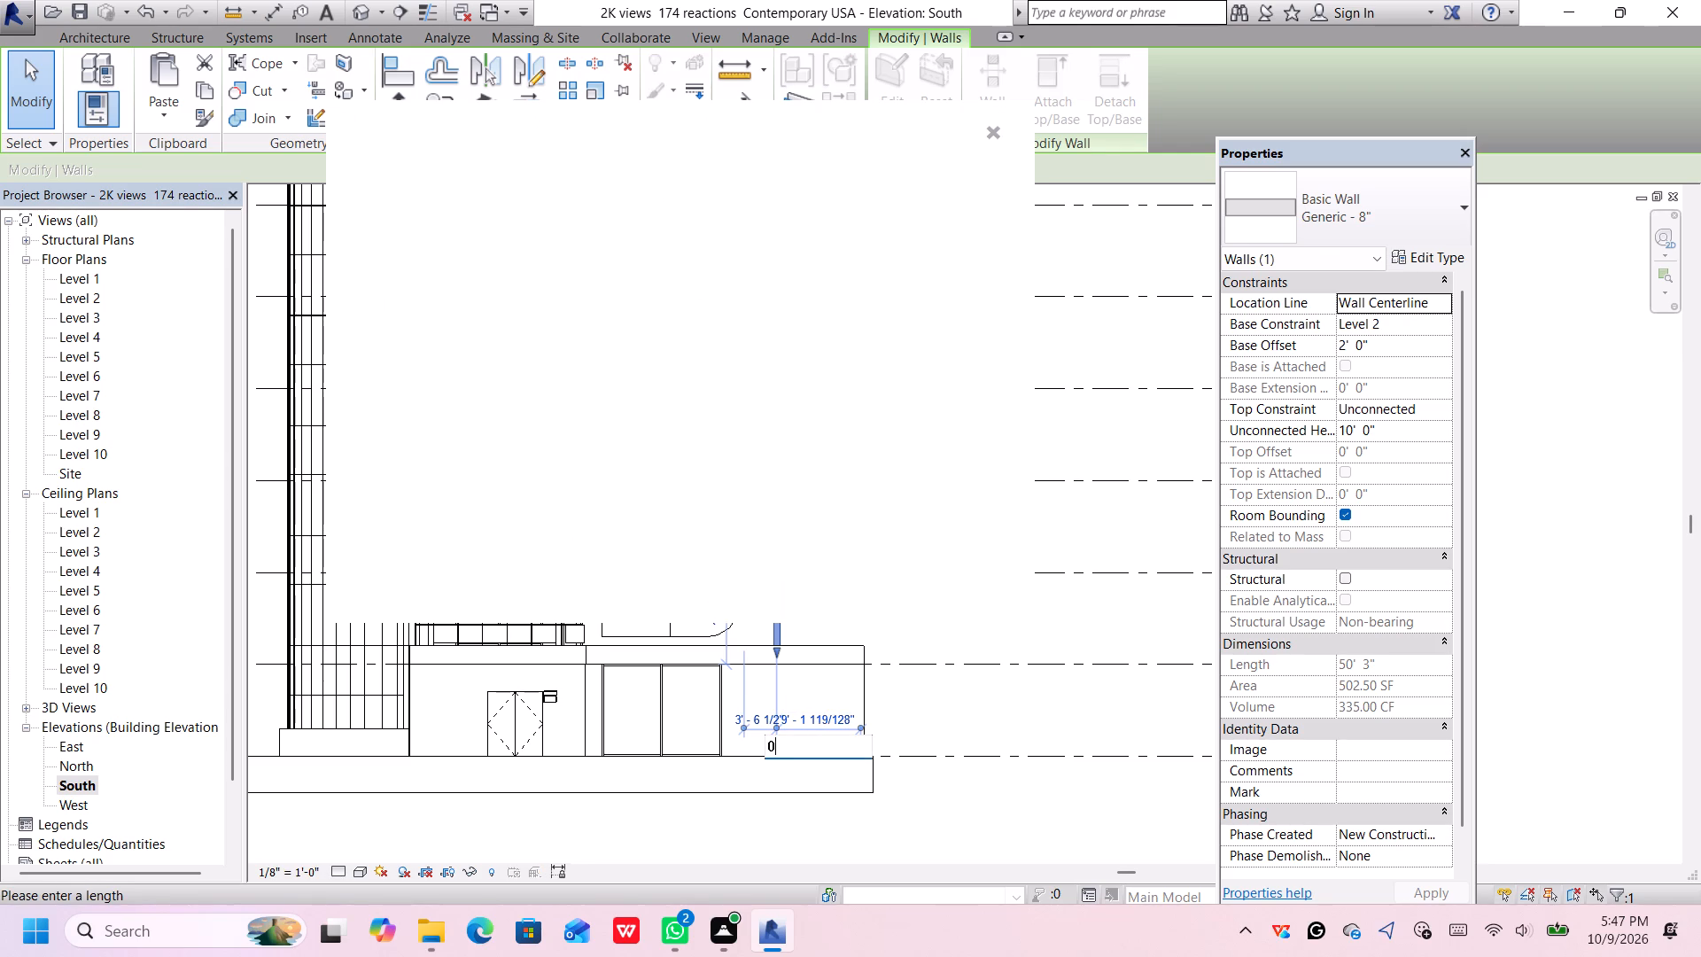
pyautogui.press('Return')
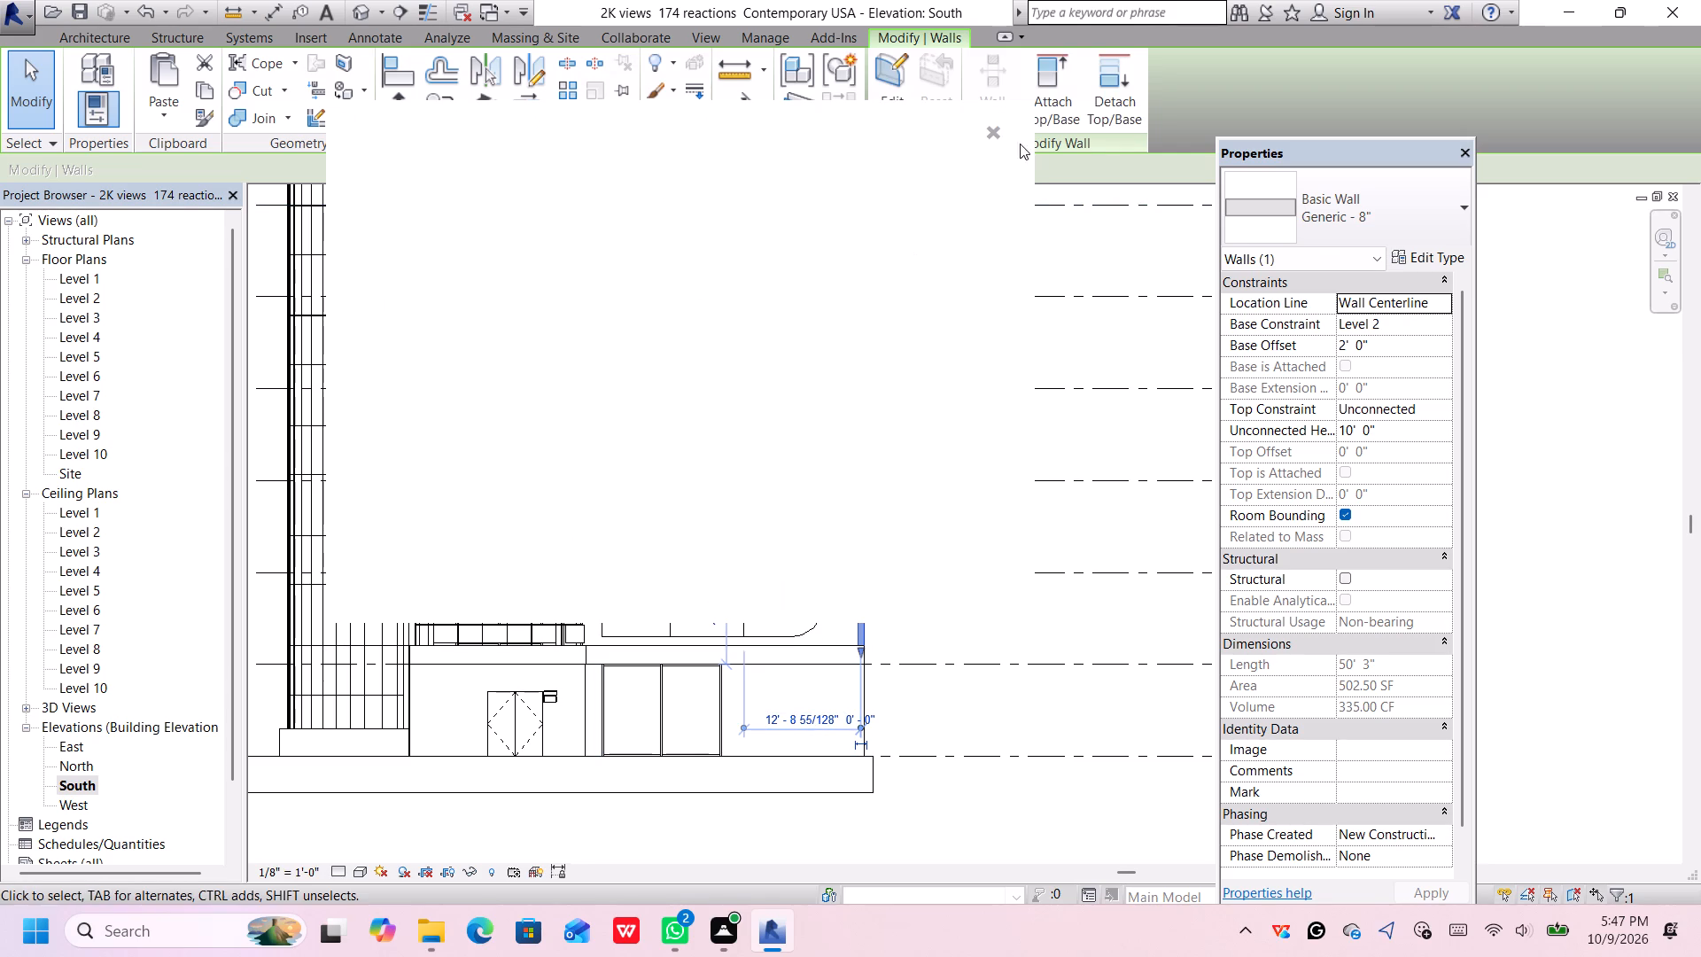
pyautogui.click(997, 126)
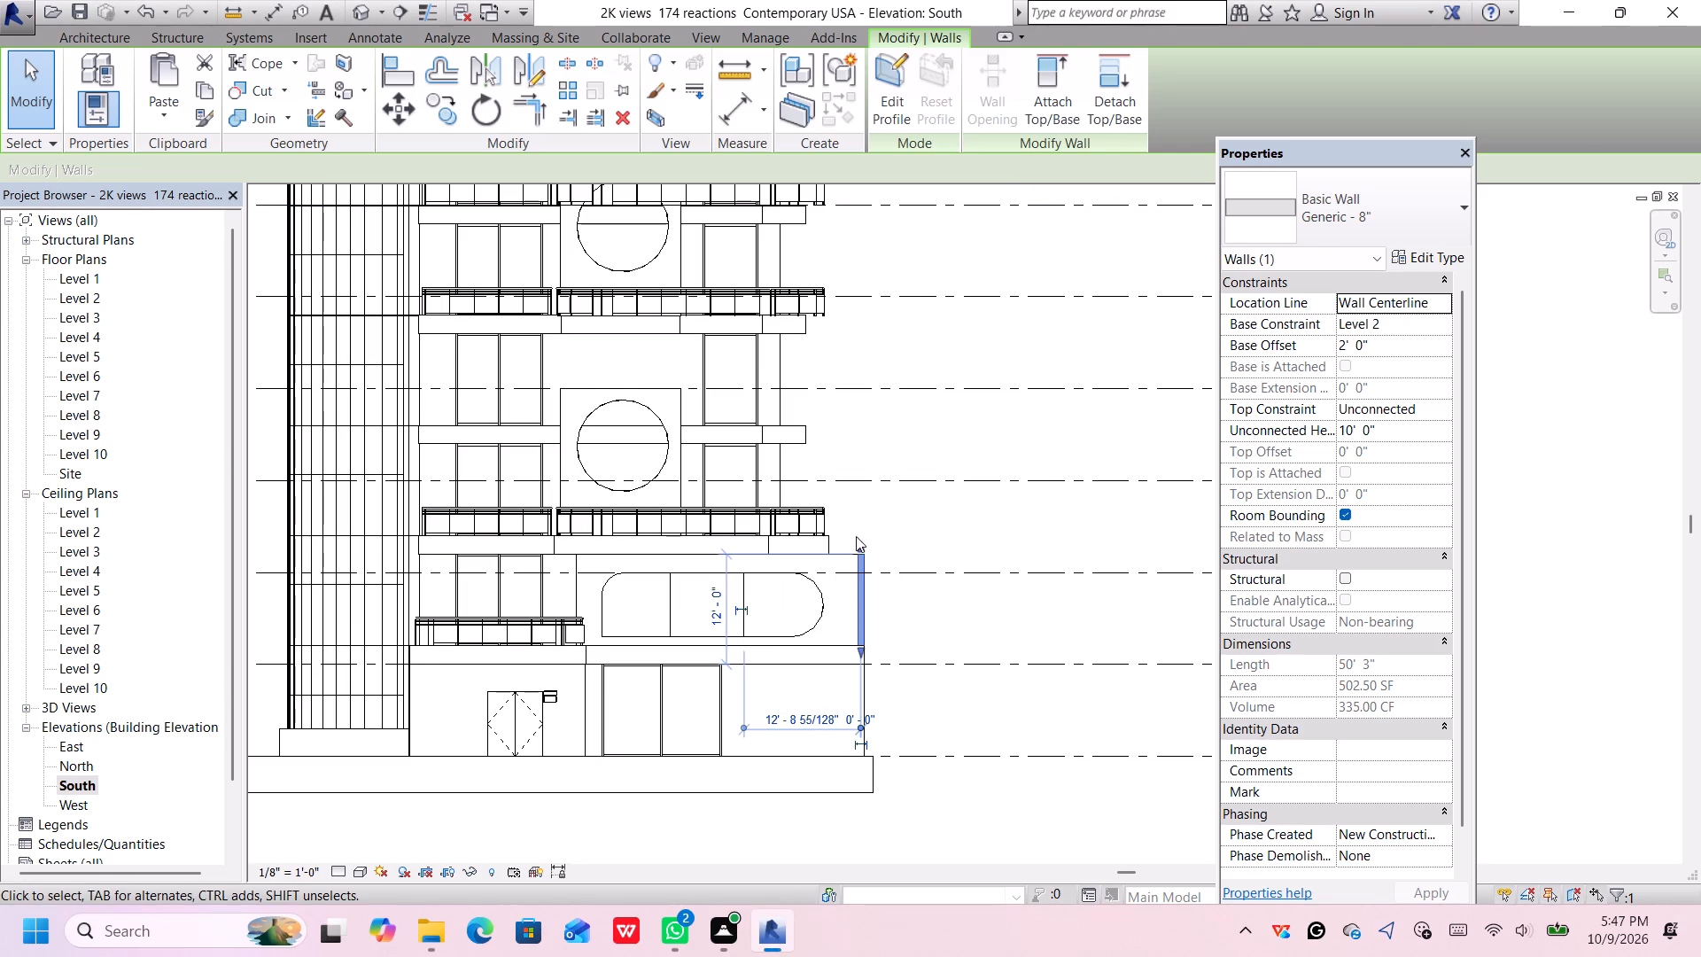
pyautogui.moveTo(862, 519); pyautogui.dragTo(874, 574, button='middle')
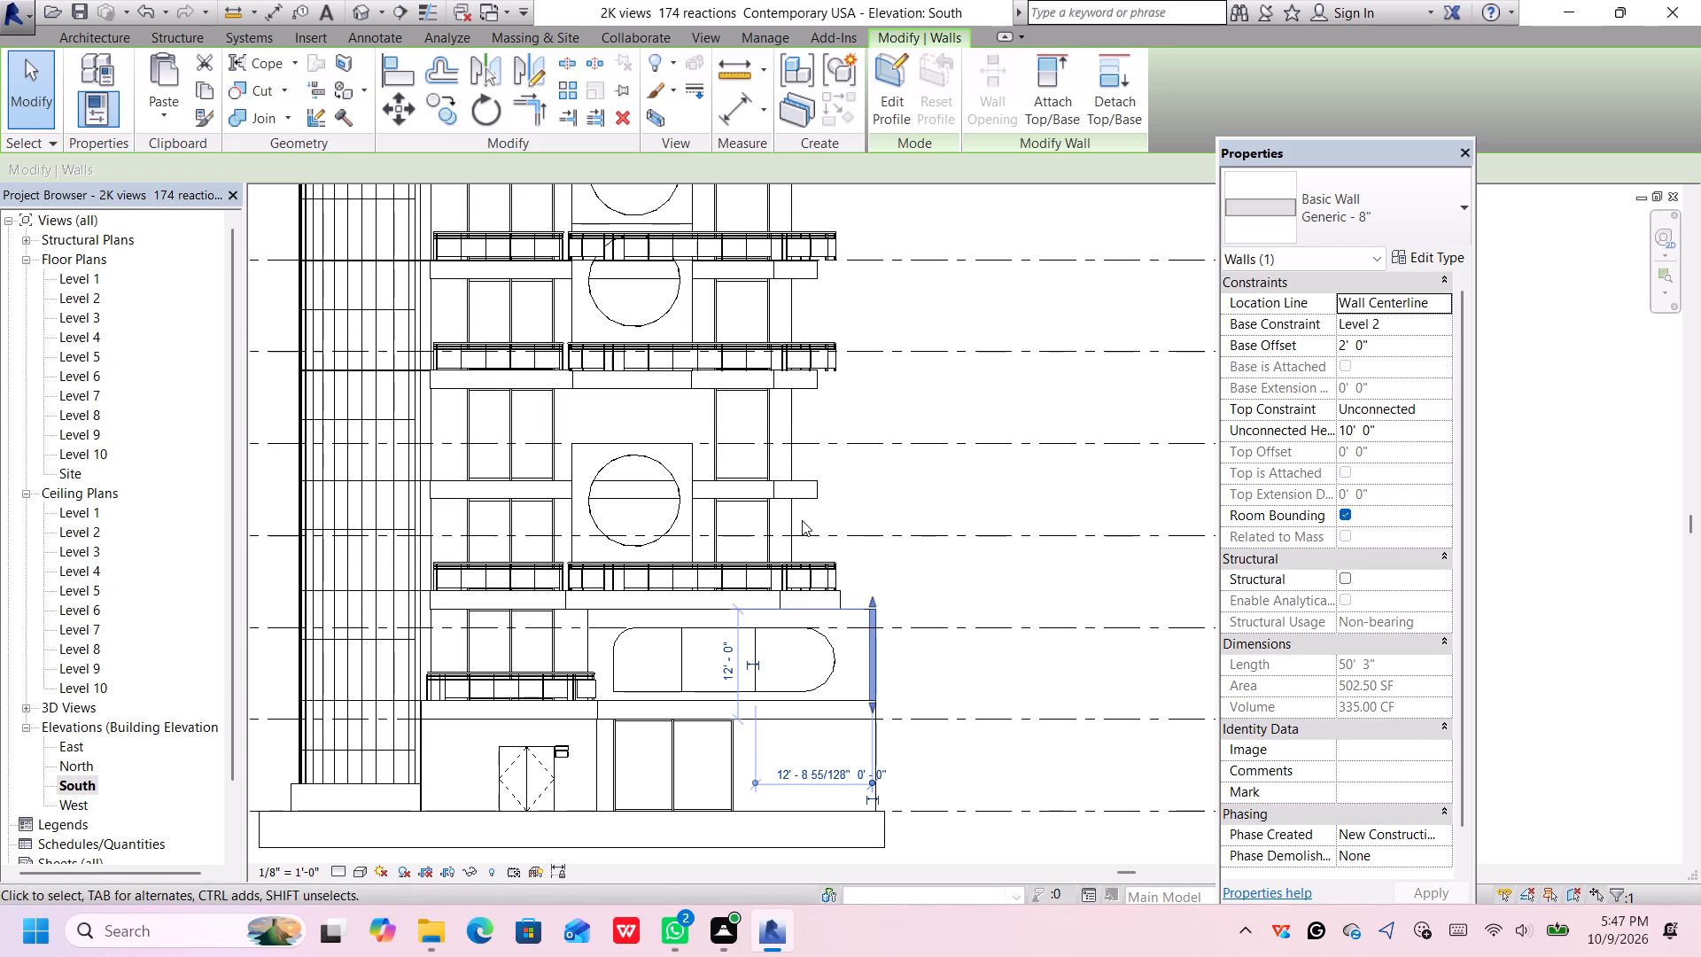
pyautogui.scroll(1, 785, 521)
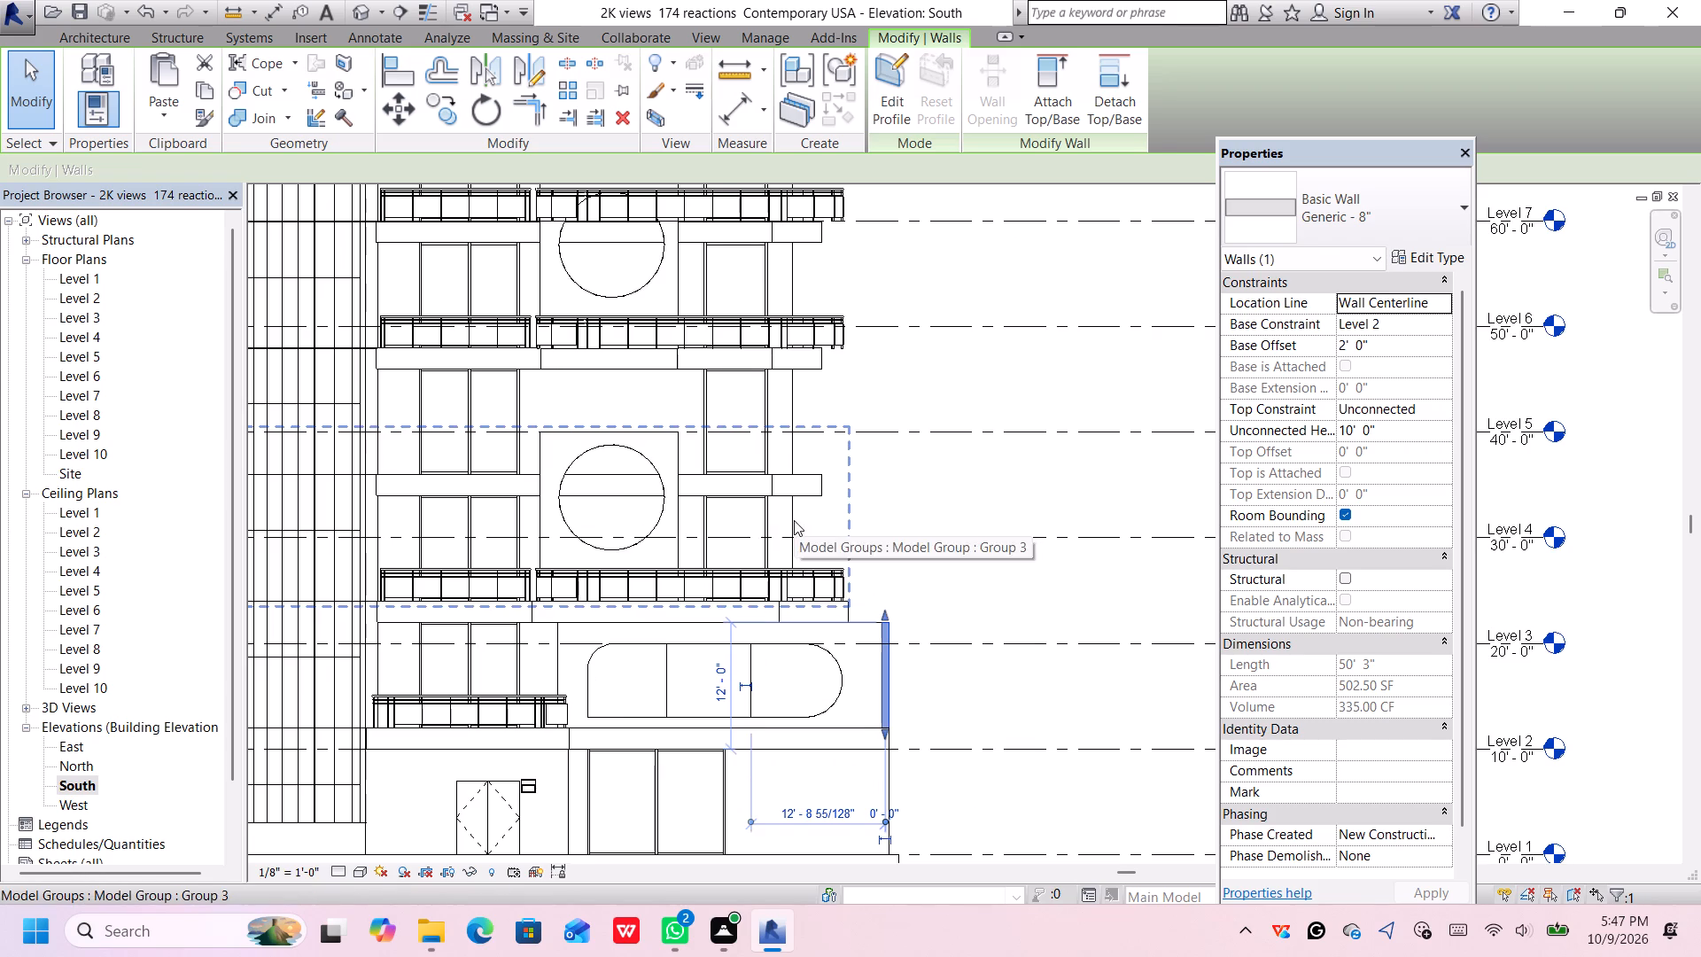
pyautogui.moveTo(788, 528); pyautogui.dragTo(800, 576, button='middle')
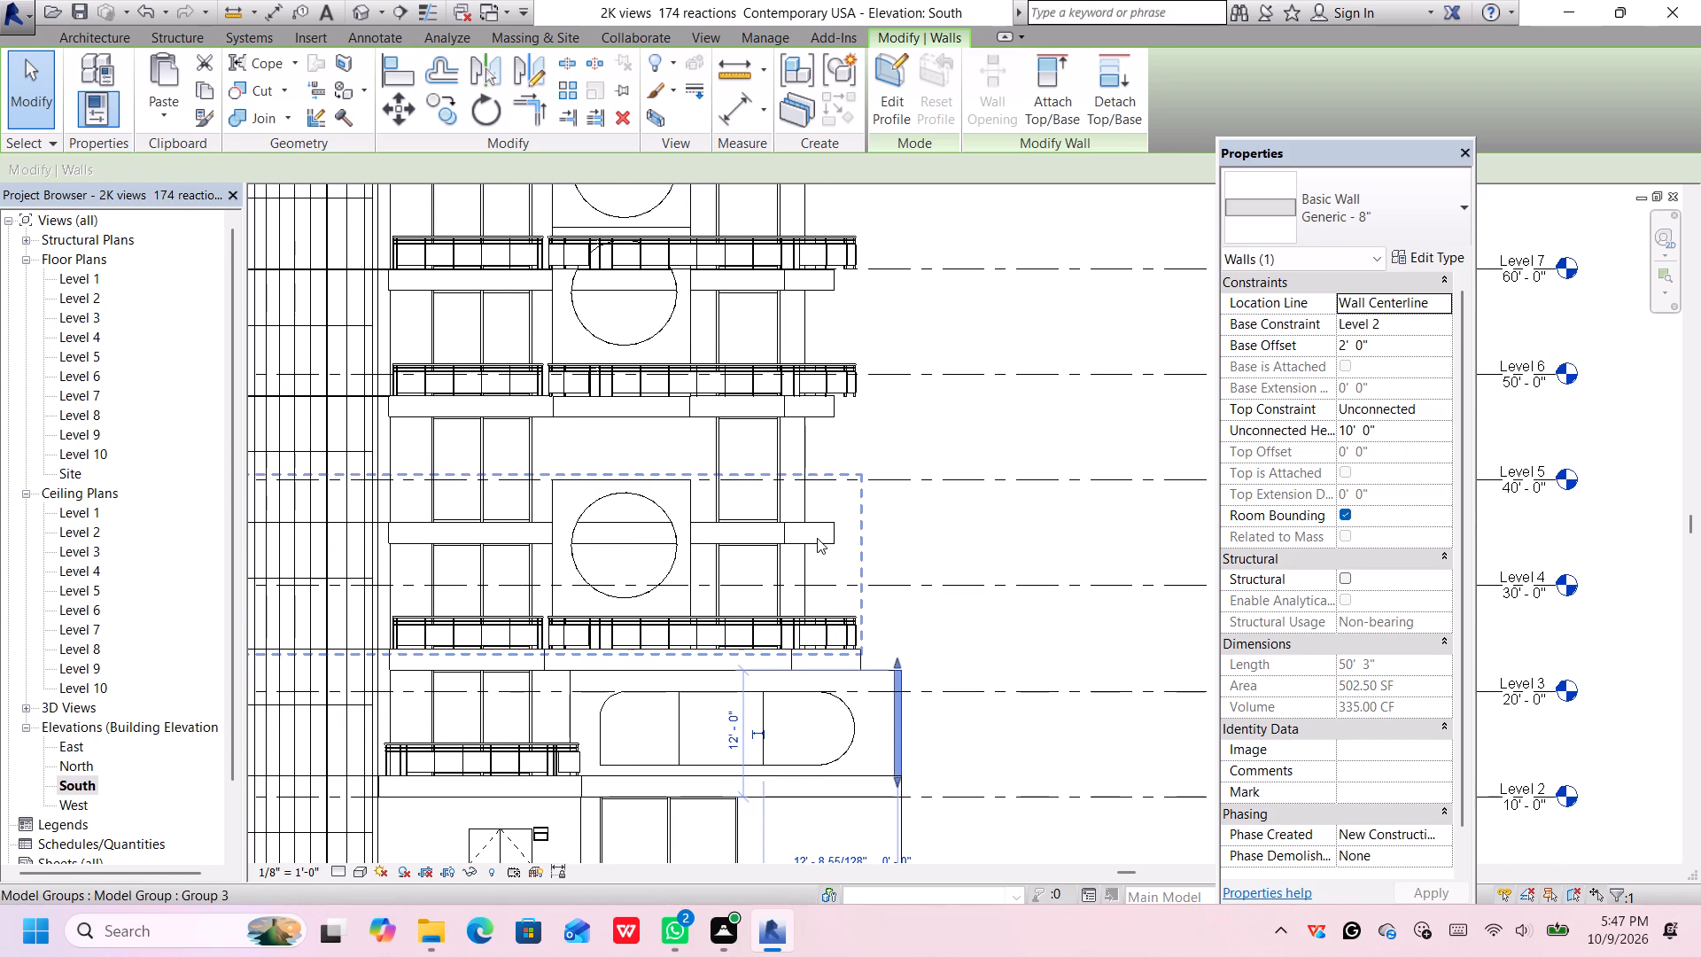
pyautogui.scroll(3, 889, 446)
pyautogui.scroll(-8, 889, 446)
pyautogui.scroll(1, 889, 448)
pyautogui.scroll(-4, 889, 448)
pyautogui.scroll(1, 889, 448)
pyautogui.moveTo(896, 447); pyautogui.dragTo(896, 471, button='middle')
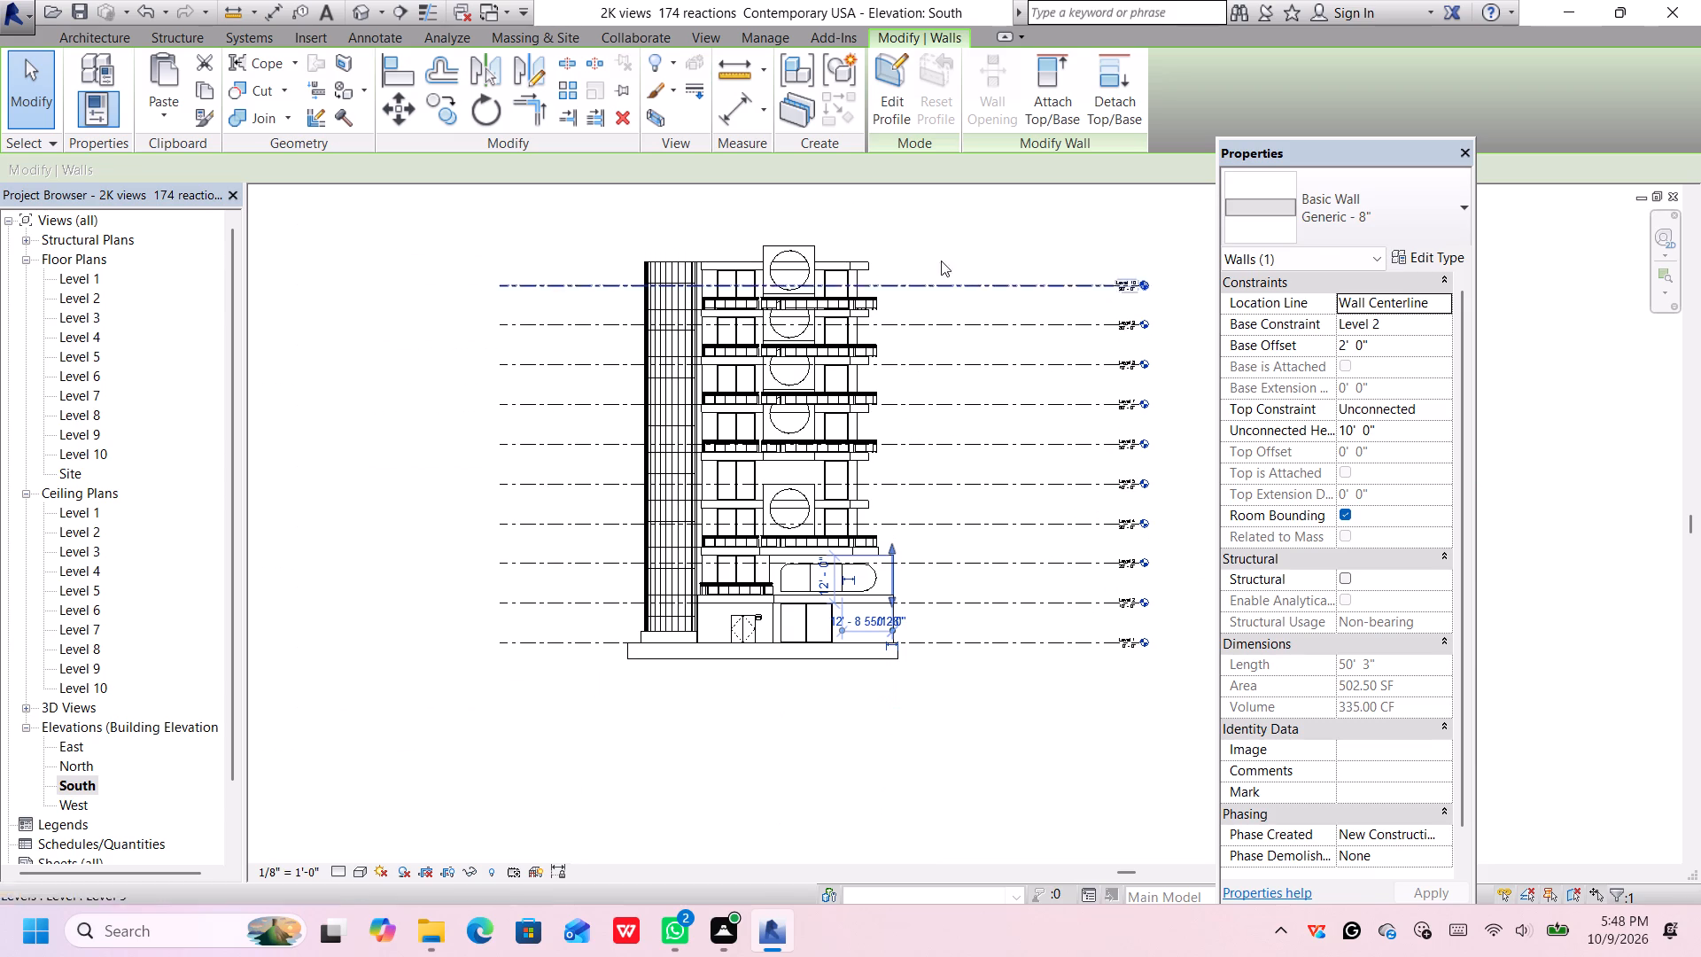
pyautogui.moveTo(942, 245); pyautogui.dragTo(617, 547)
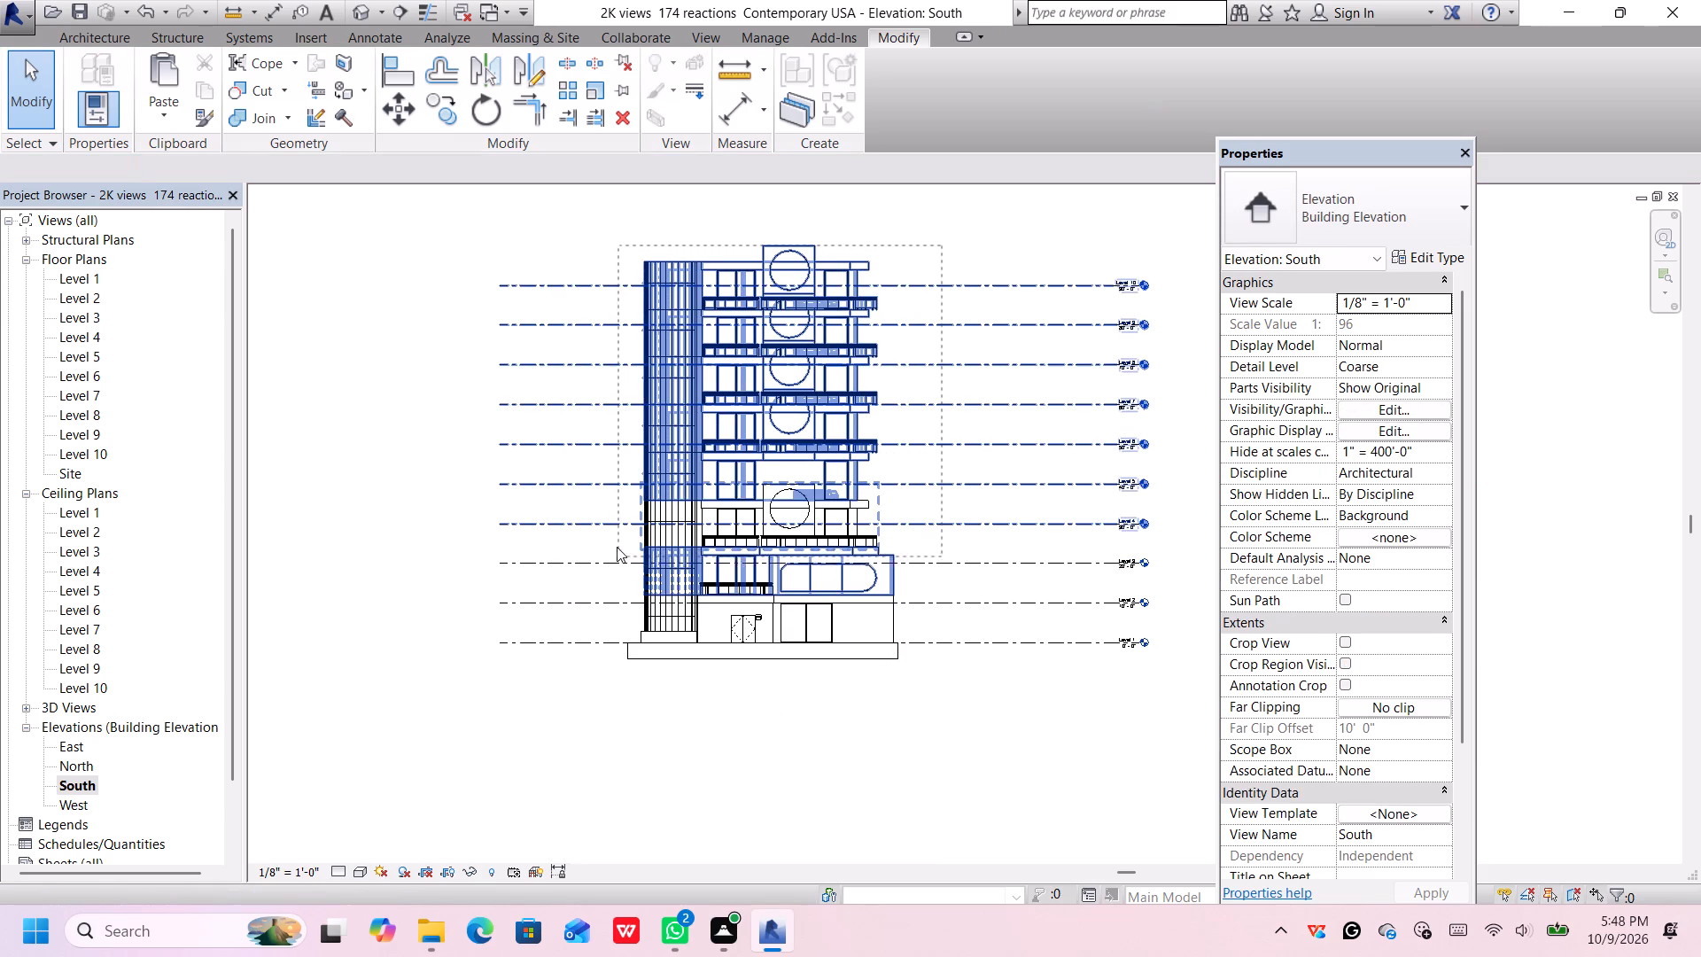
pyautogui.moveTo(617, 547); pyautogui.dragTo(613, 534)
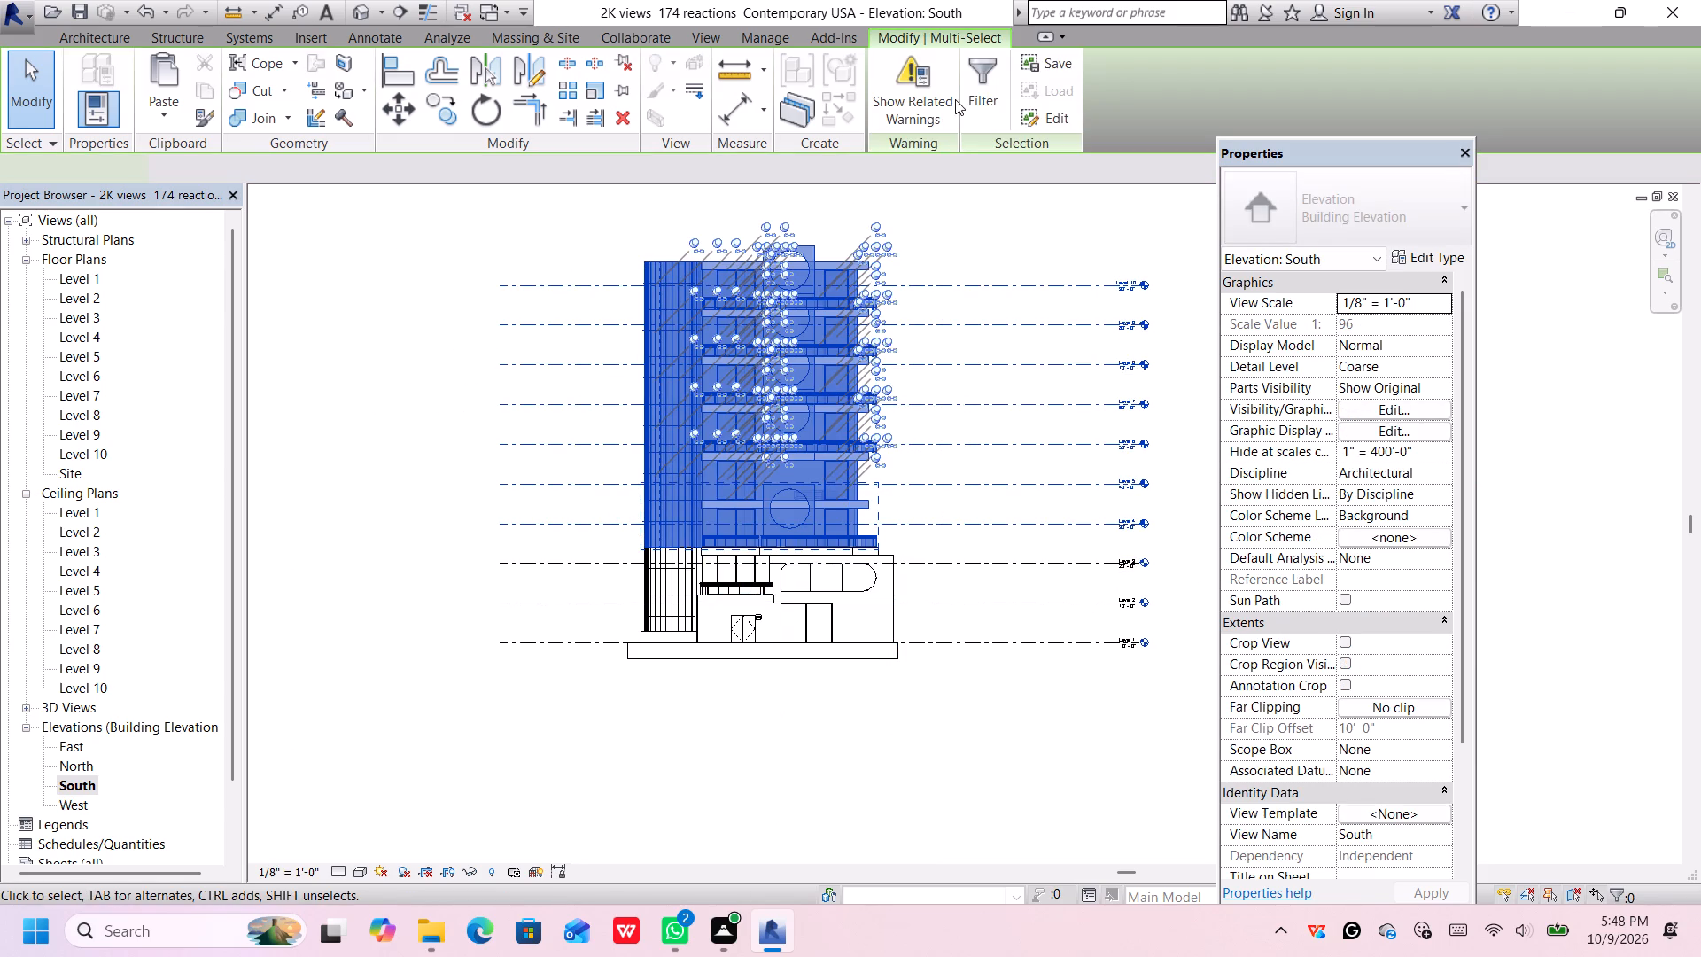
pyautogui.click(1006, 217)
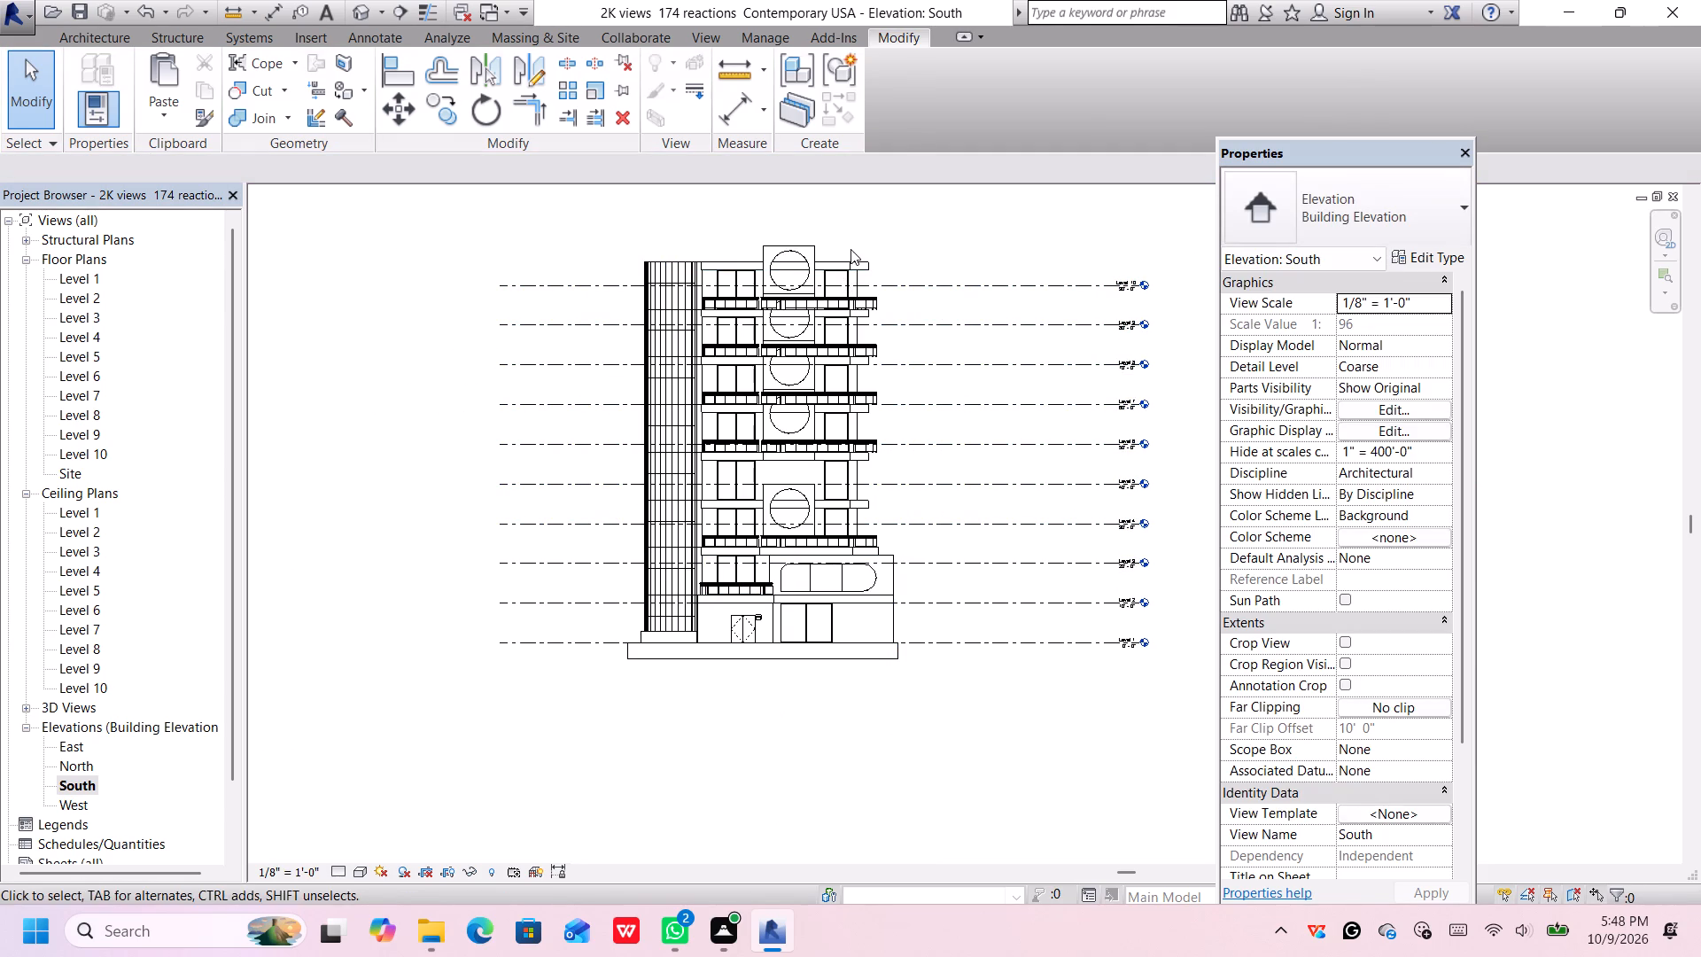
# Ungroup the Level 3 storey group directly above the storey with the rounded window.
pyautogui.scroll(2, 852, 250)
pyautogui.scroll(-1, 853, 251)
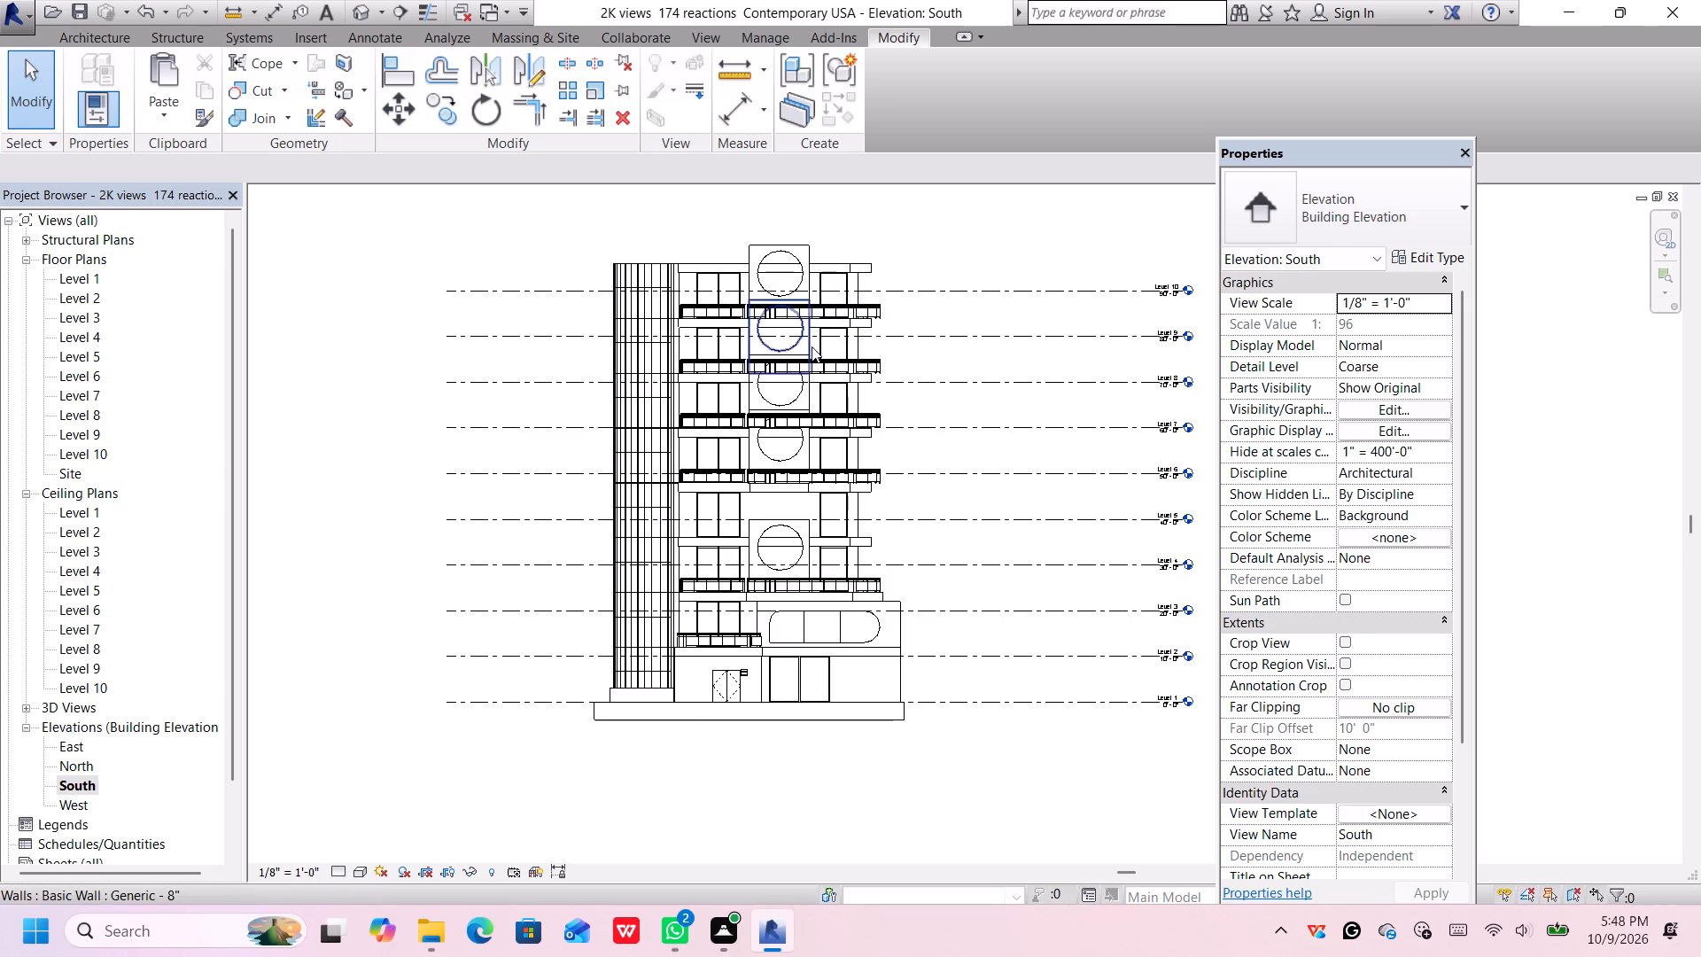
pyautogui.scroll(4, 812, 346)
pyautogui.scroll(-1, 824, 408)
pyautogui.scroll(1, 824, 408)
pyautogui.scroll(-4, 824, 408)
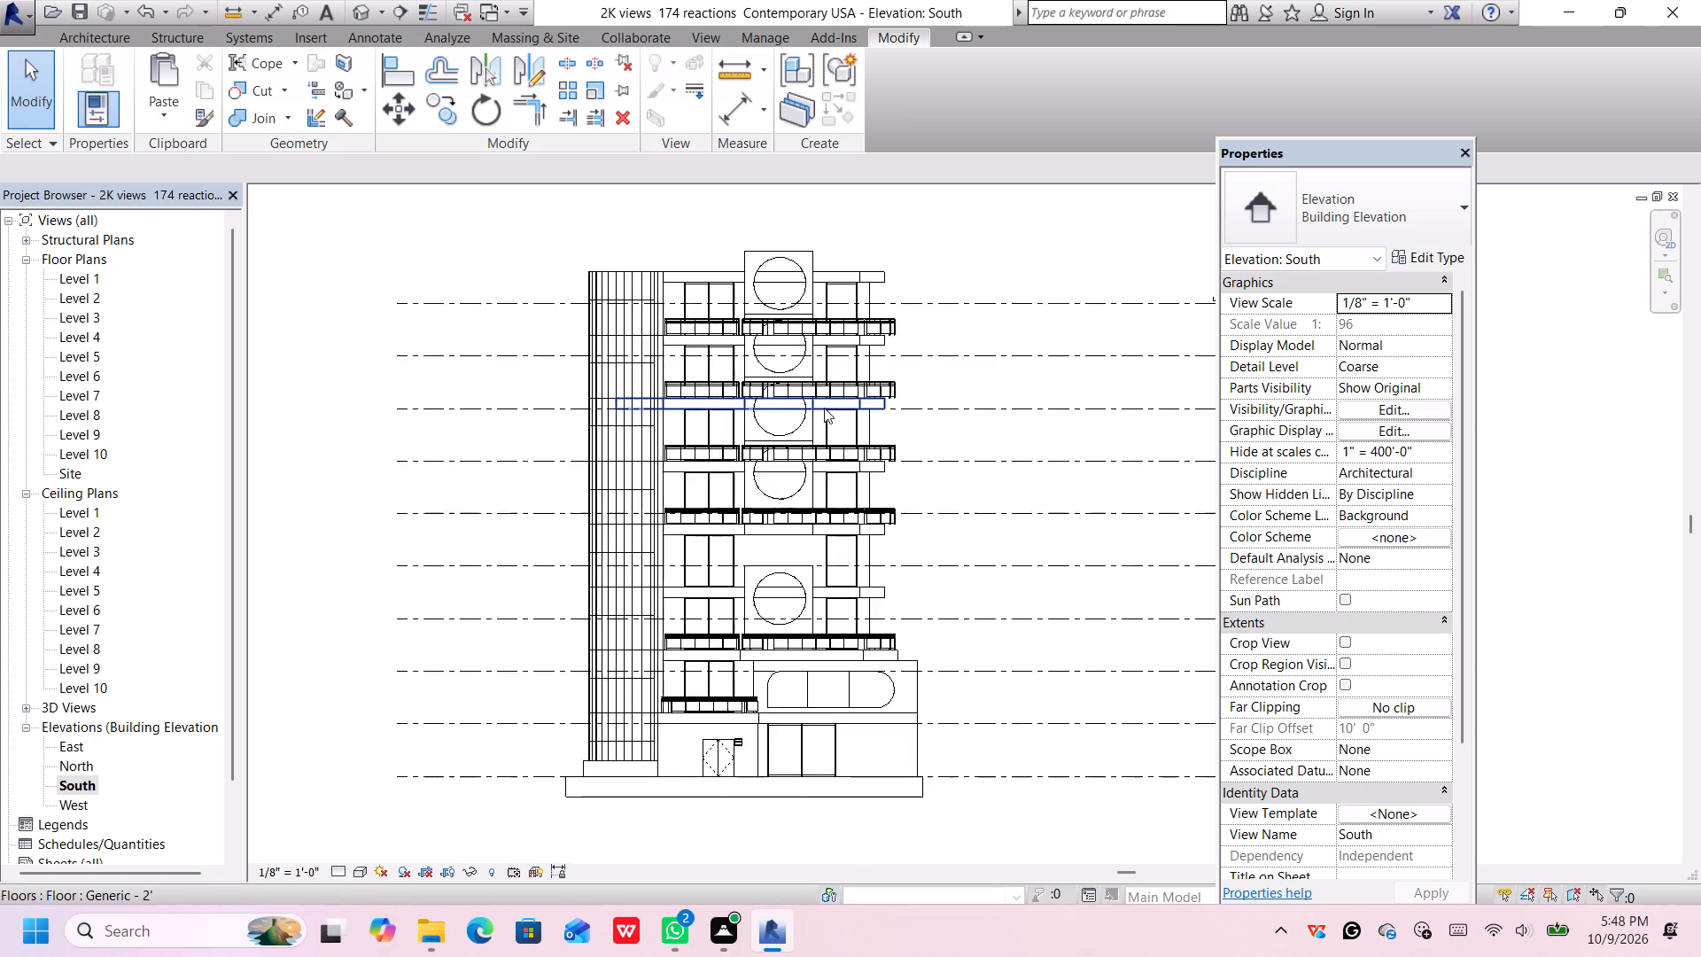
pyautogui.scroll(2, 928, 591)
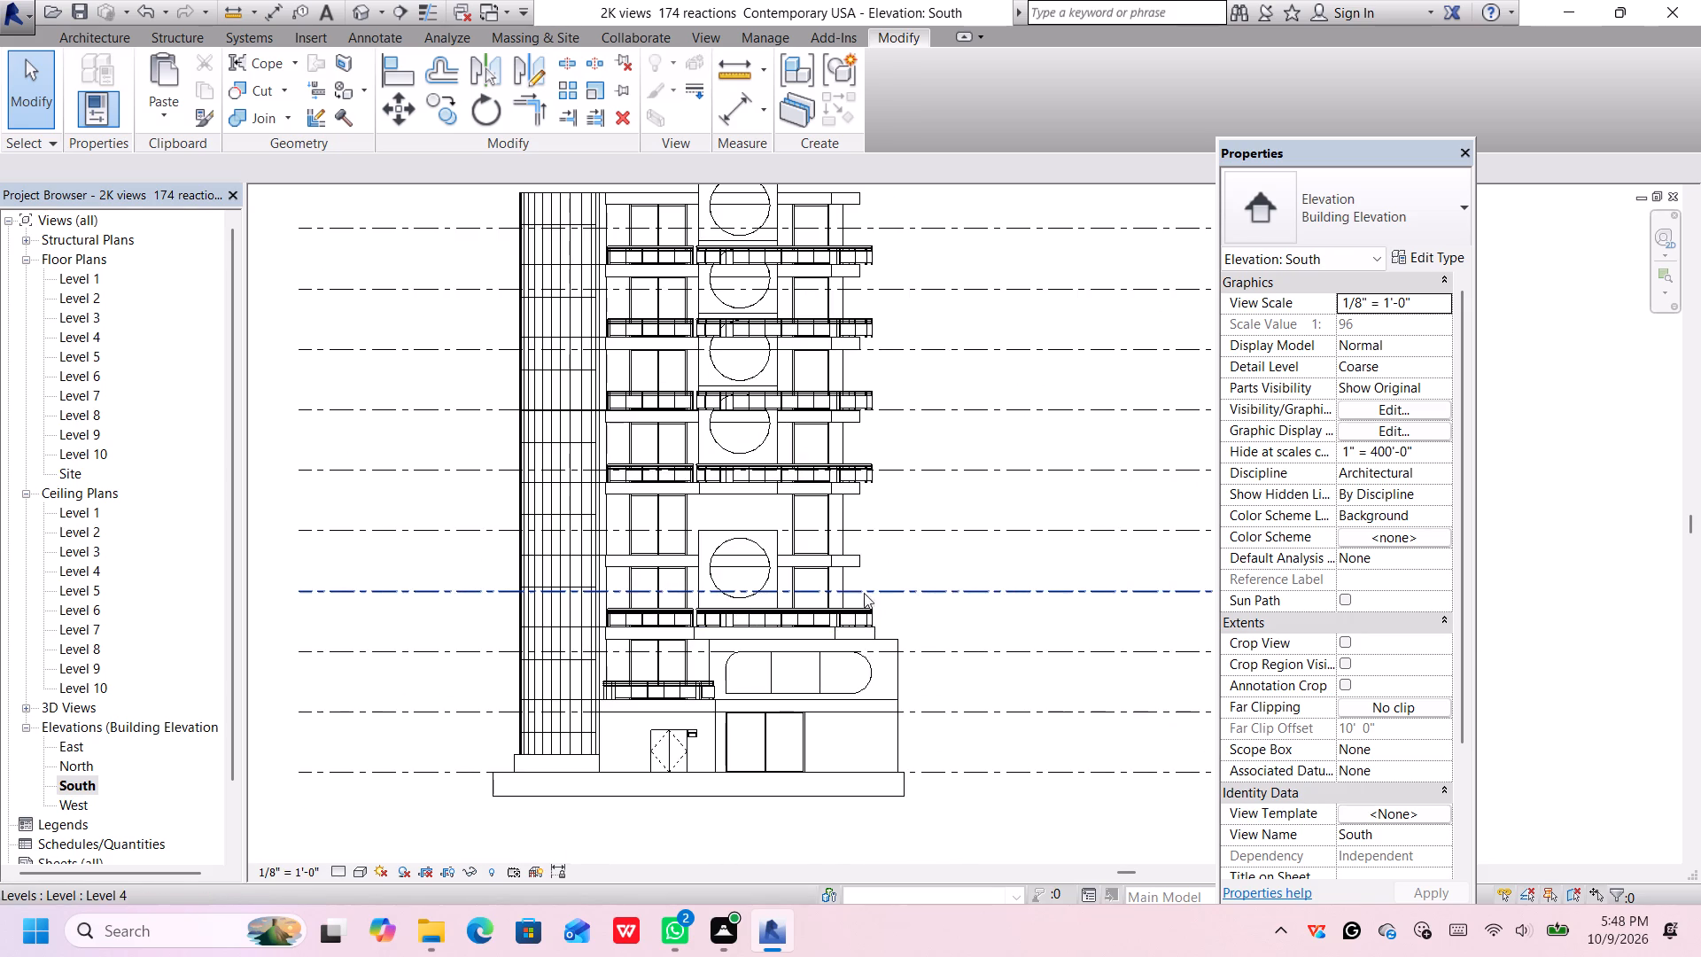
pyautogui.click(827, 563)
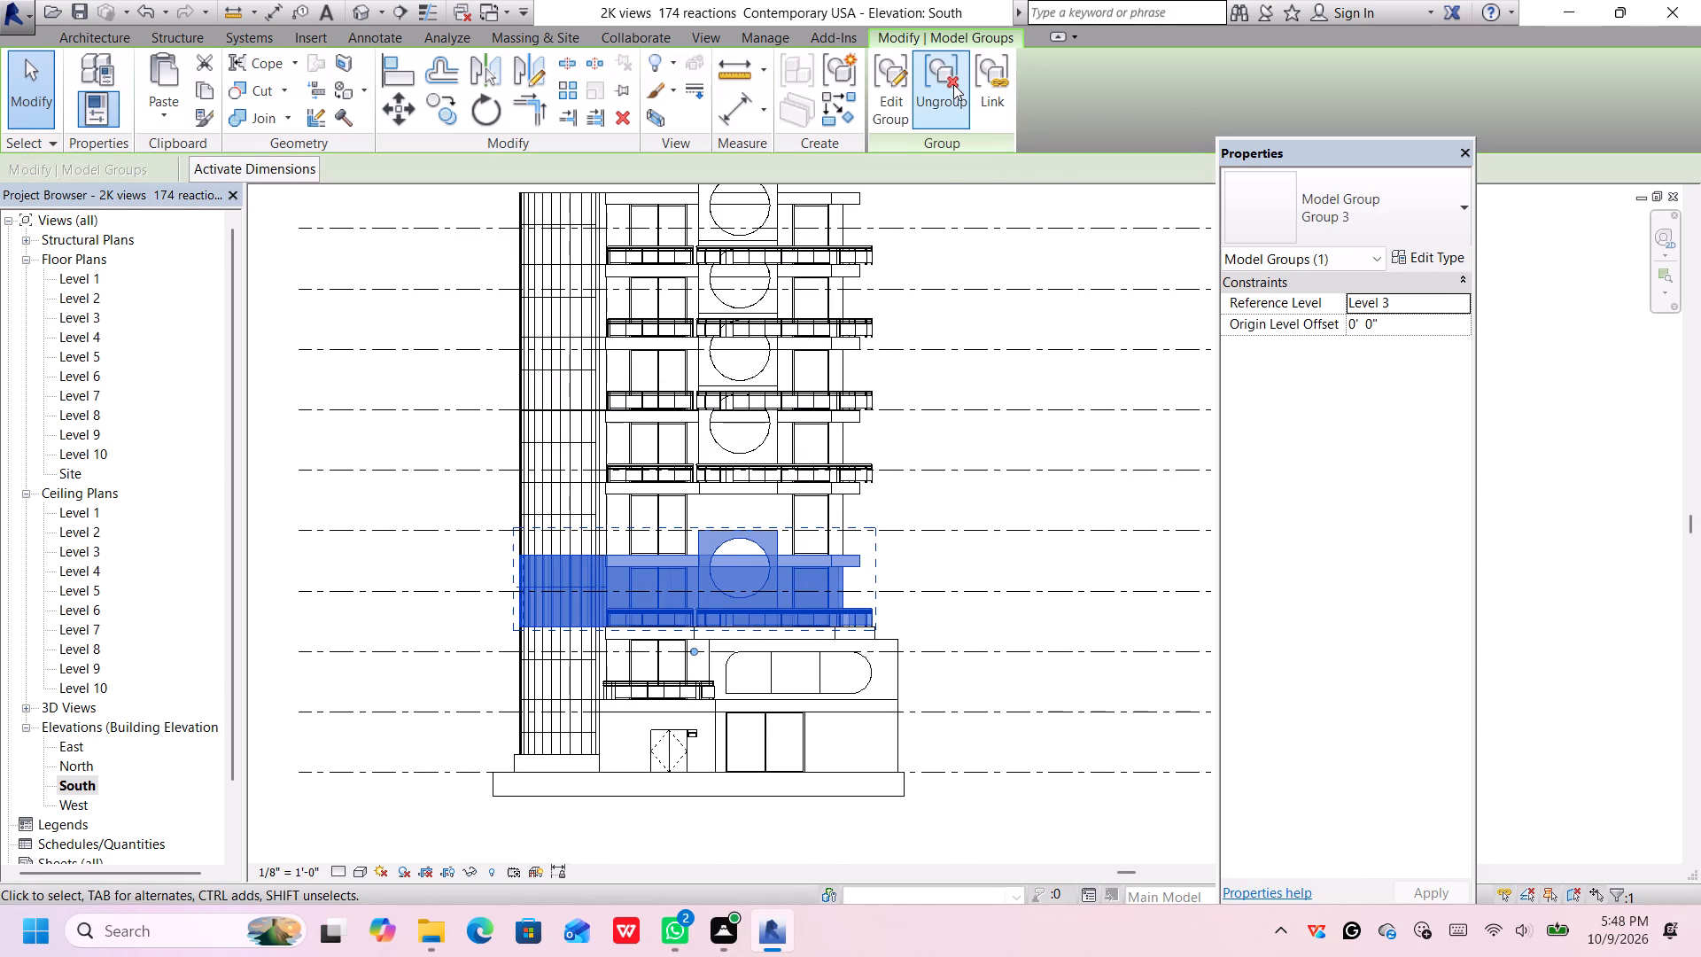
pyautogui.click(953, 84)
pyautogui.scroll(6, 882, 587)
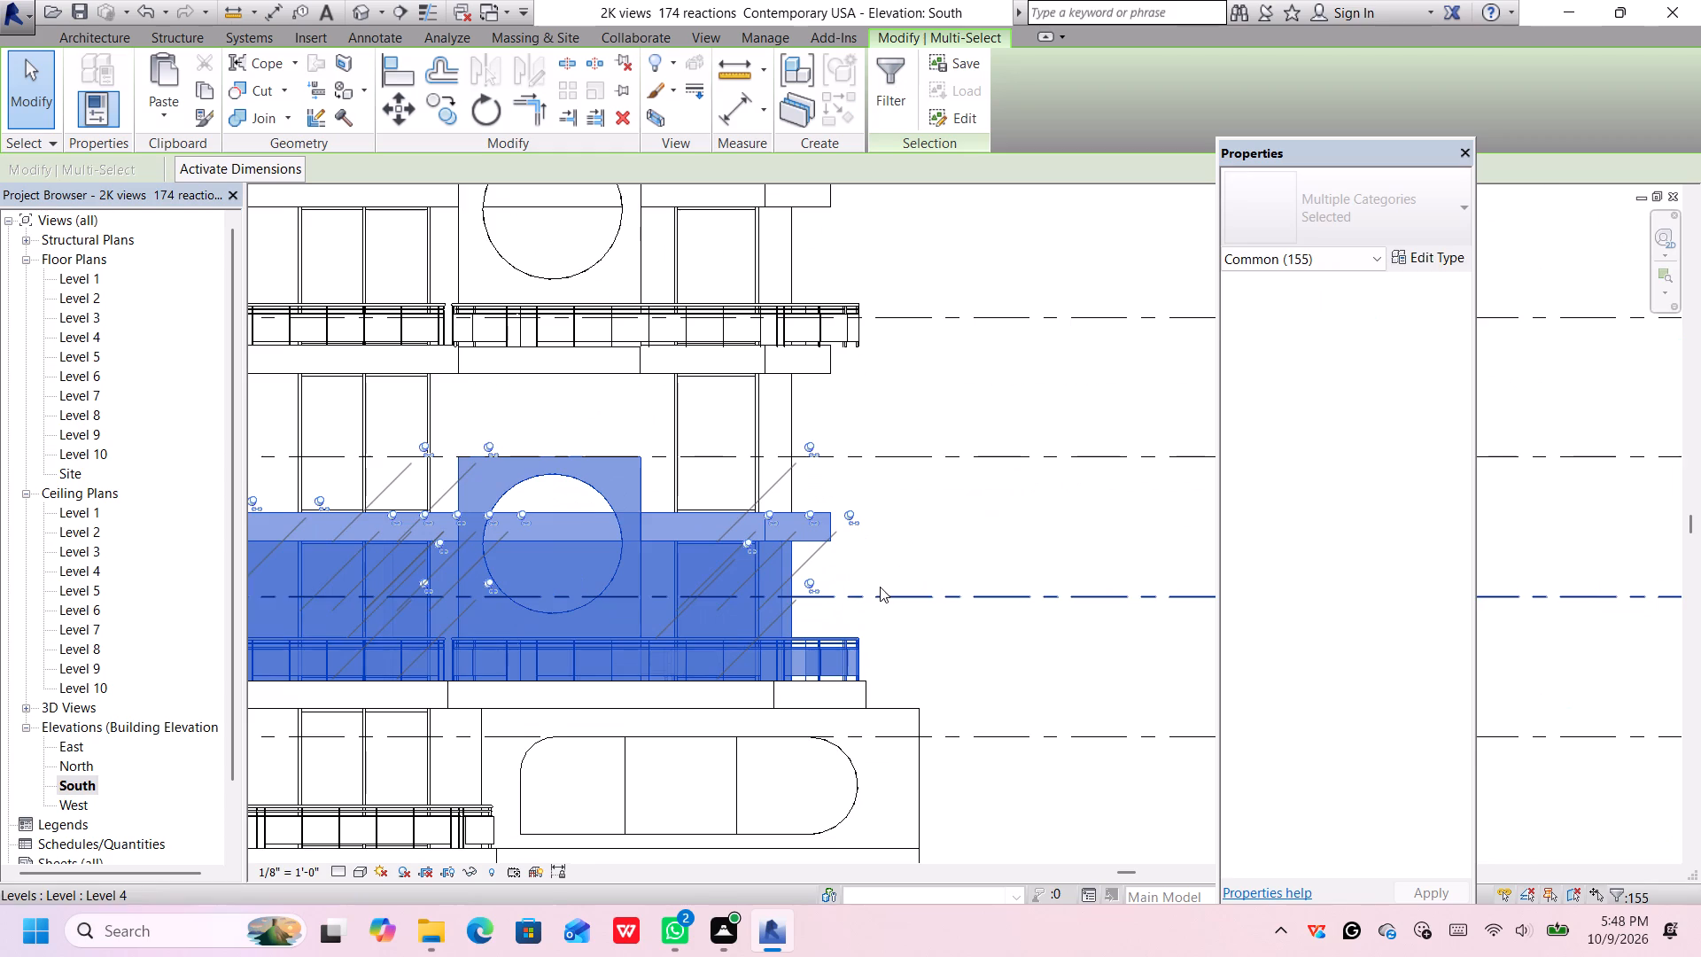
pyautogui.moveTo(876, 583); pyautogui.dragTo(864, 514, button='middle')
pyautogui.click(889, 463)
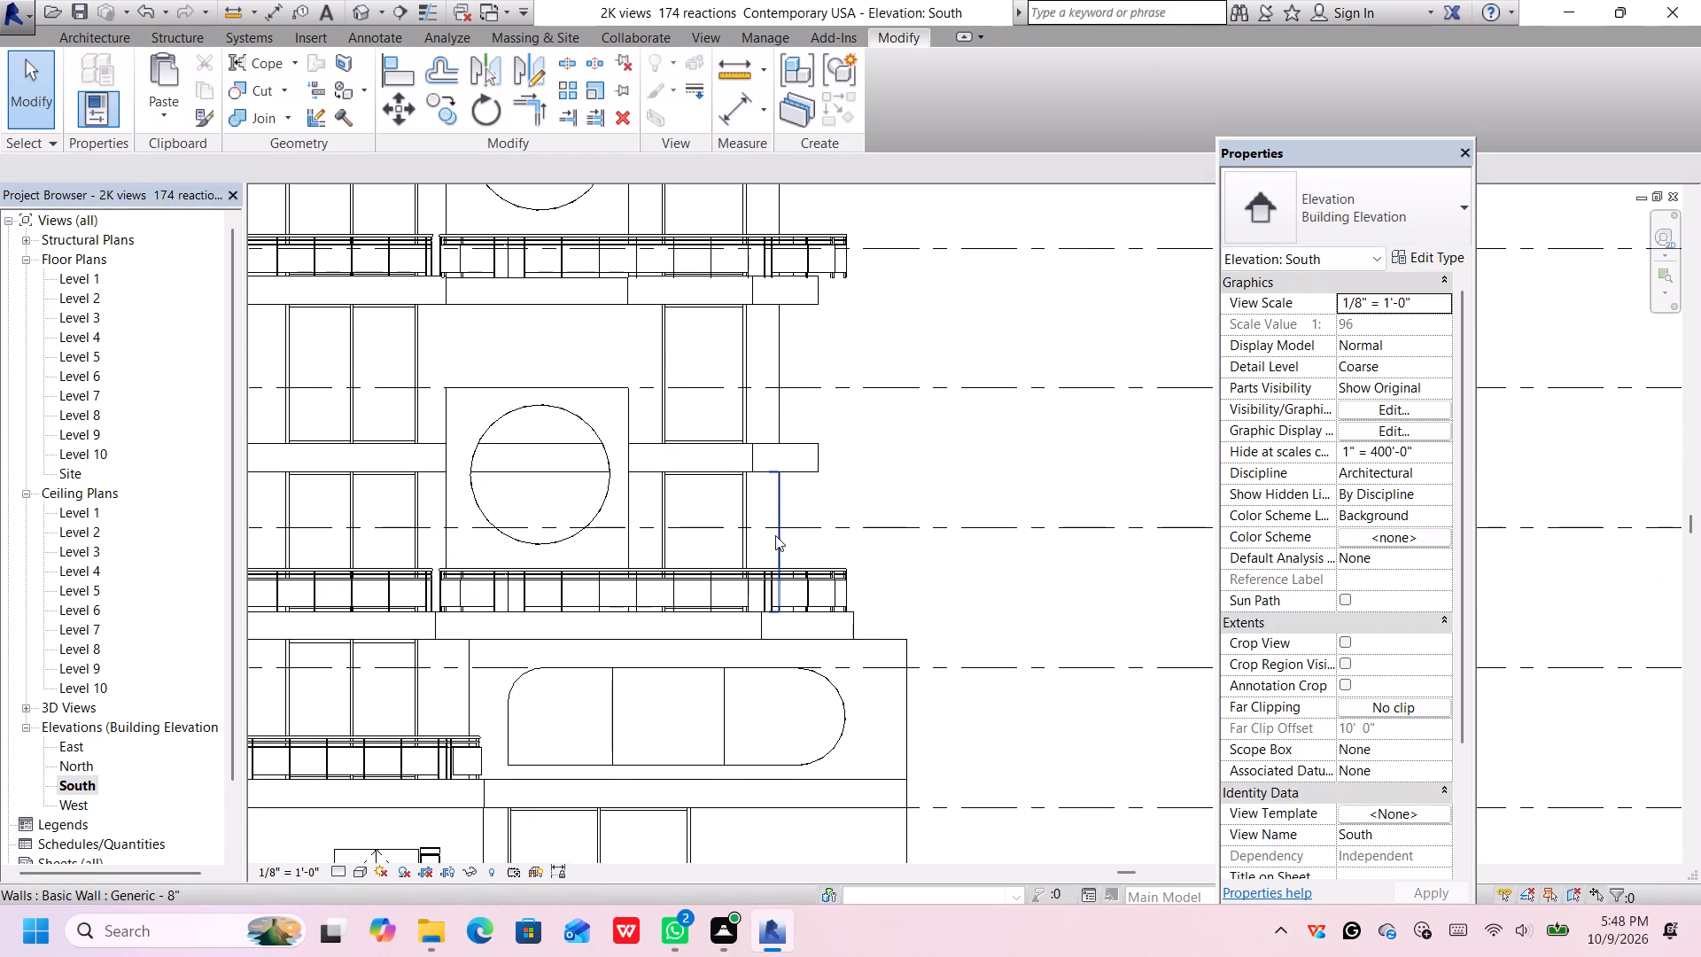
# Align the Level 3 outer side wall with the side wall below by setting the distance between them to 0.
pyautogui.click(776, 535)
pyautogui.click(854, 675)
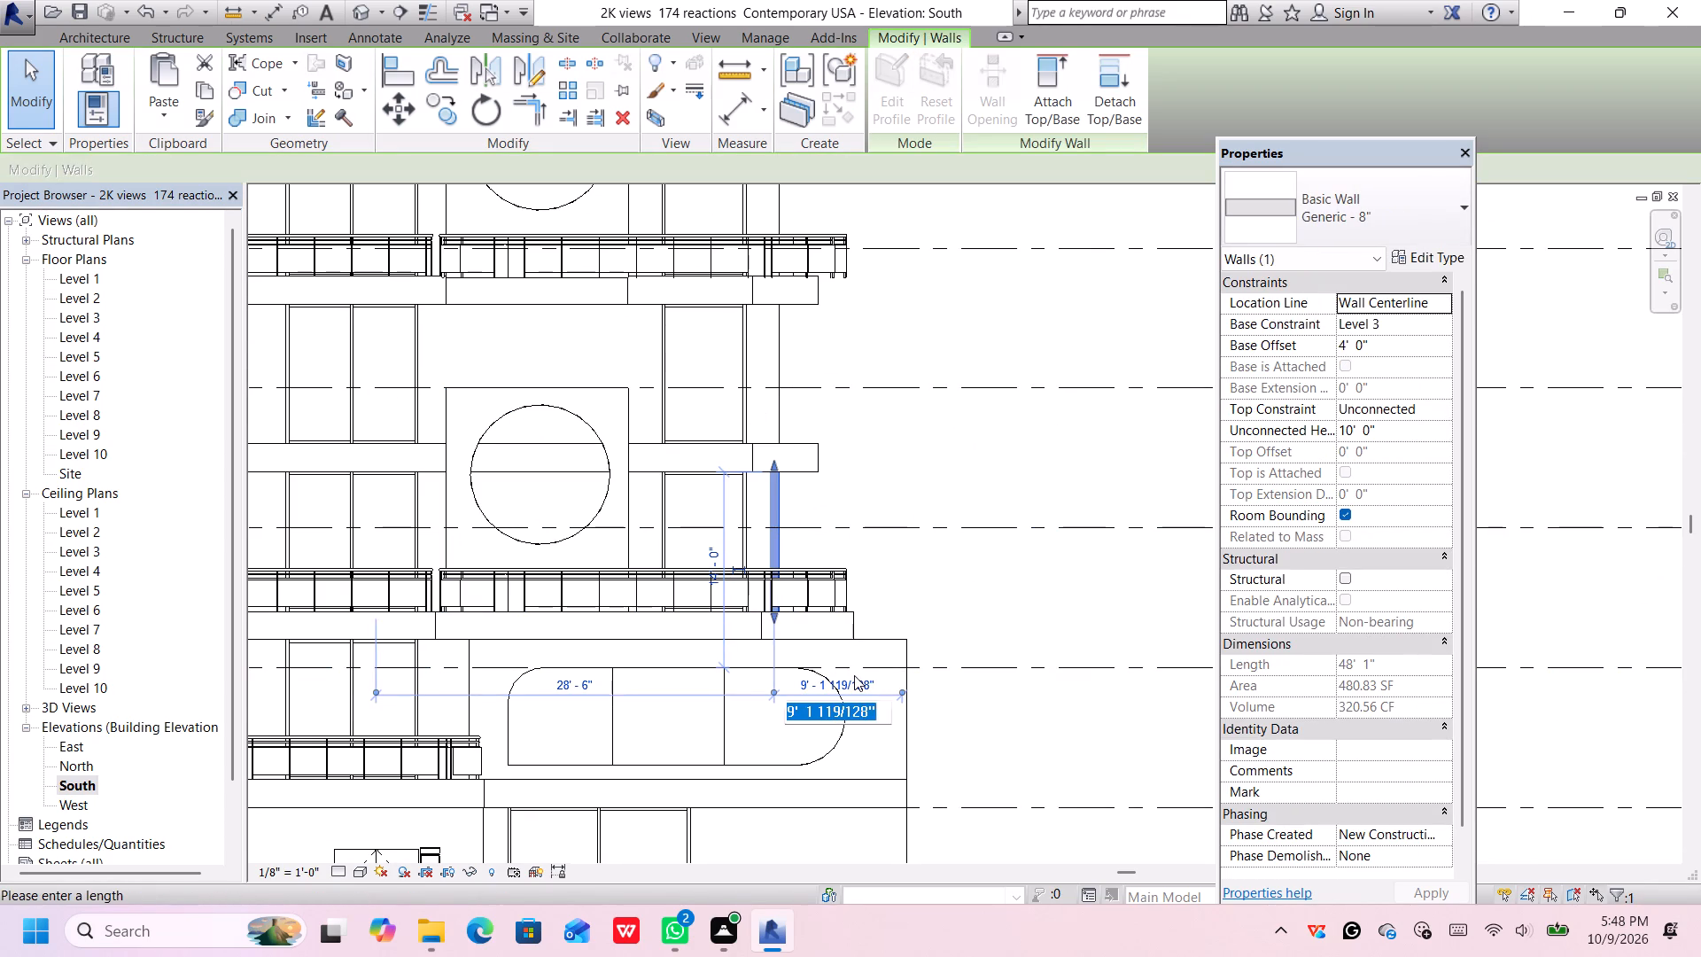
pyautogui.press('0')
pyautogui.press('Return')
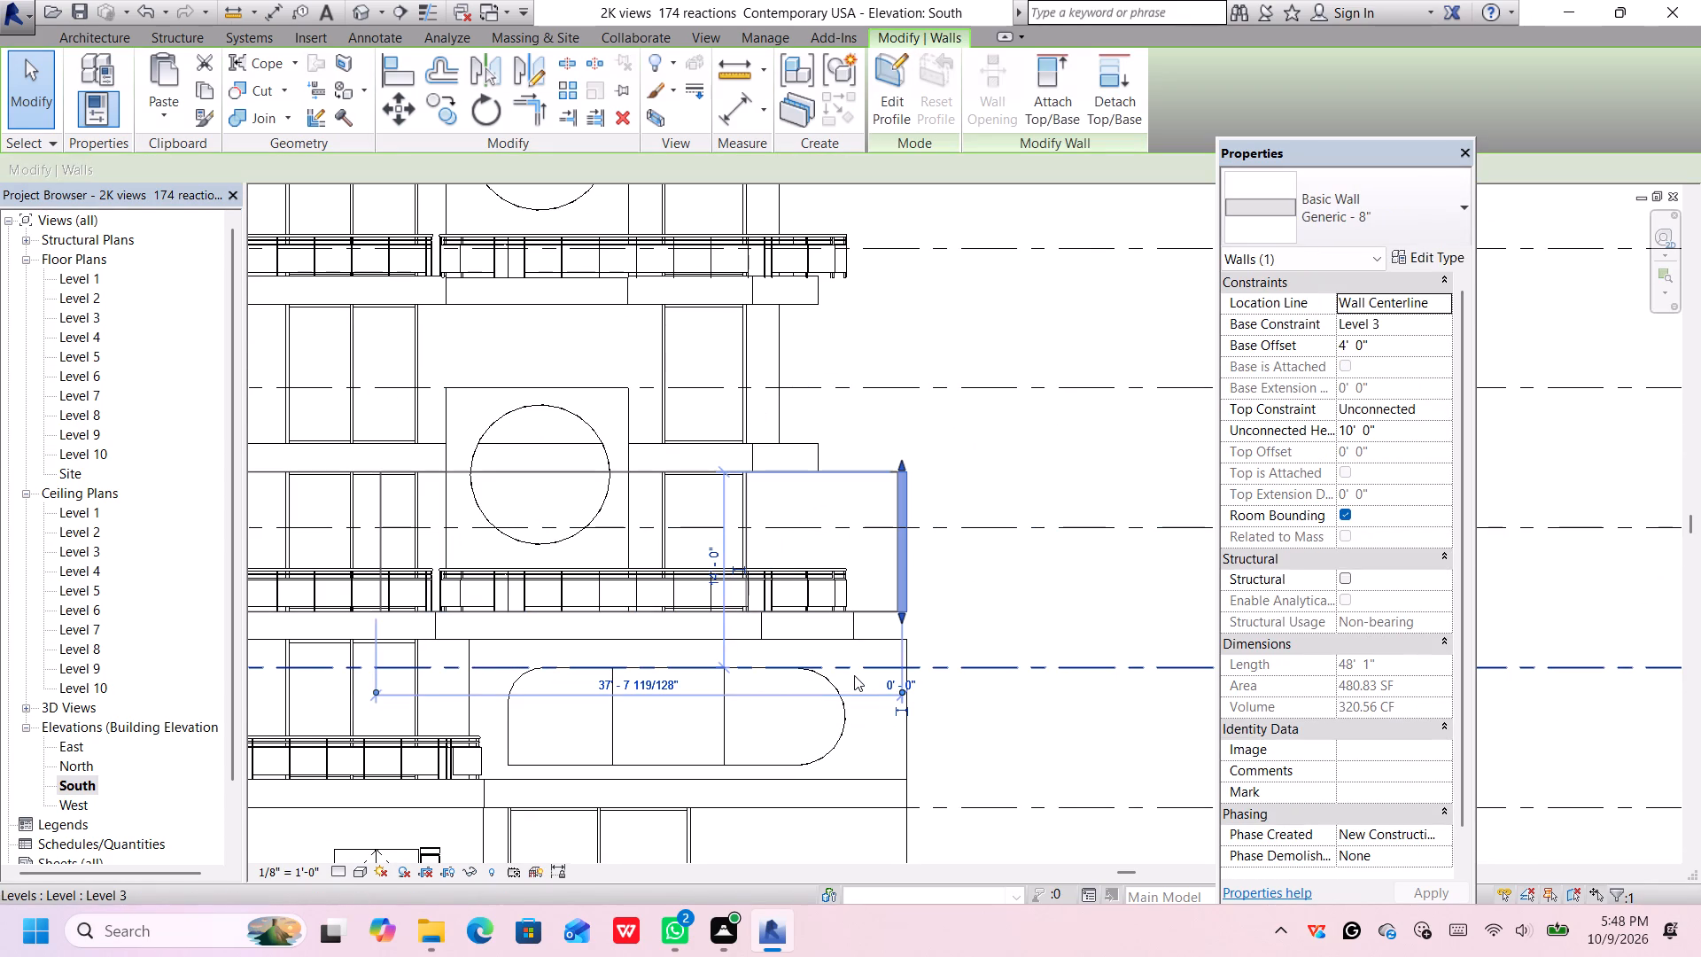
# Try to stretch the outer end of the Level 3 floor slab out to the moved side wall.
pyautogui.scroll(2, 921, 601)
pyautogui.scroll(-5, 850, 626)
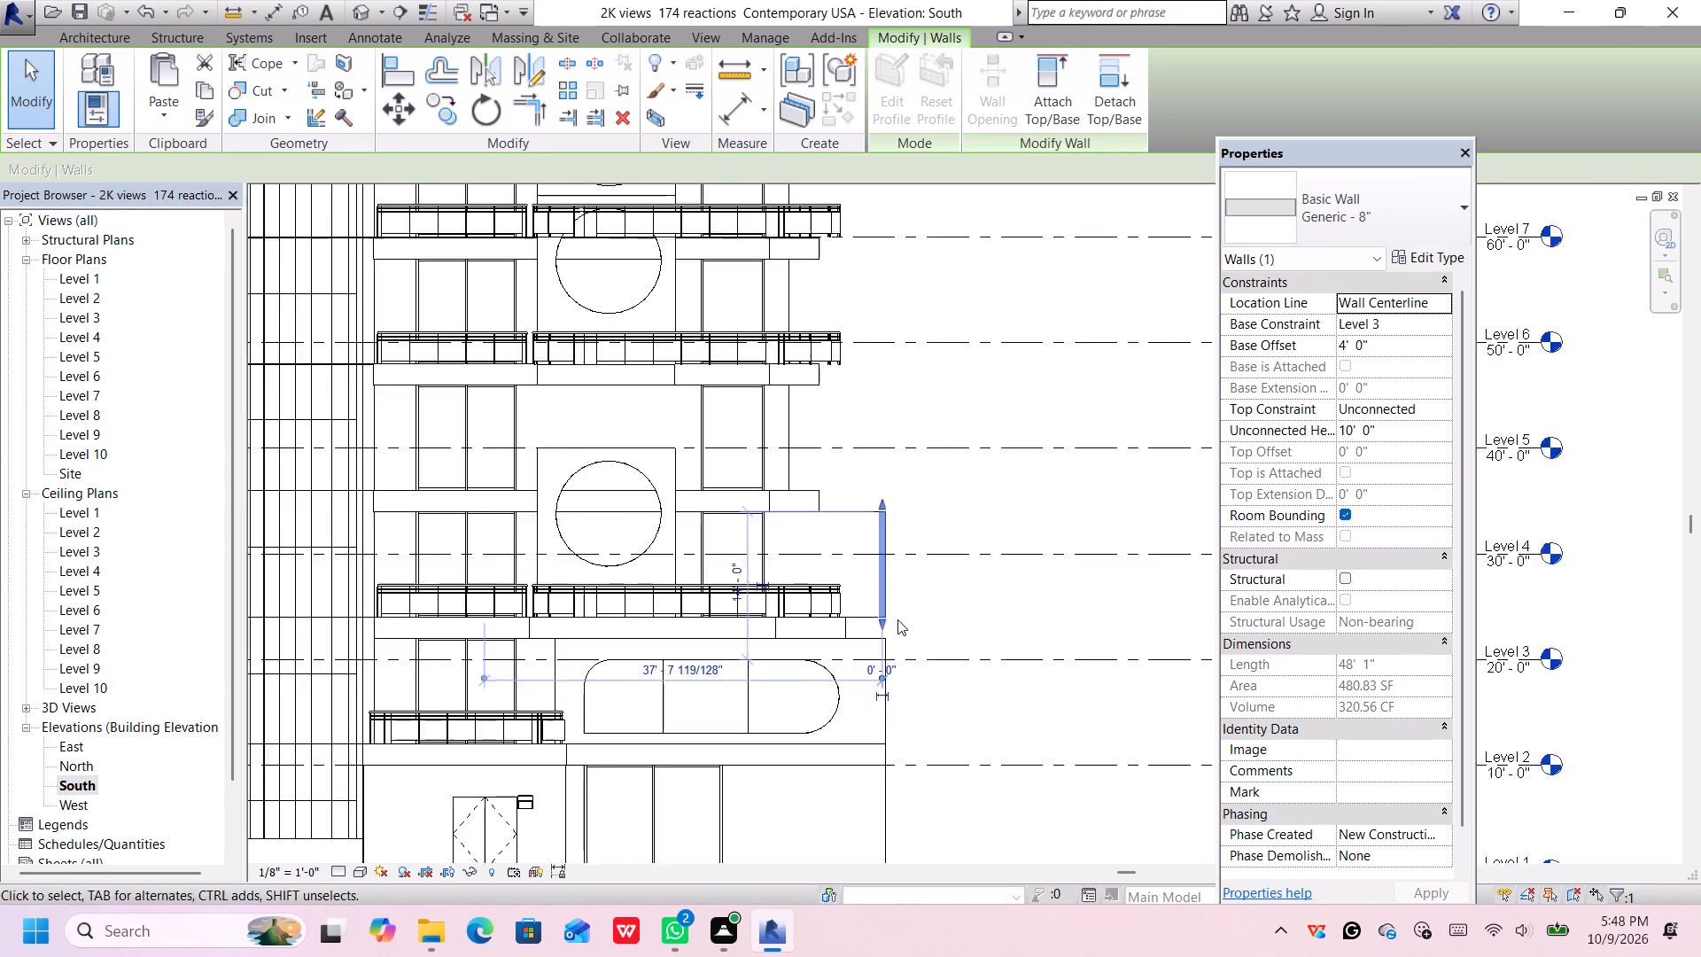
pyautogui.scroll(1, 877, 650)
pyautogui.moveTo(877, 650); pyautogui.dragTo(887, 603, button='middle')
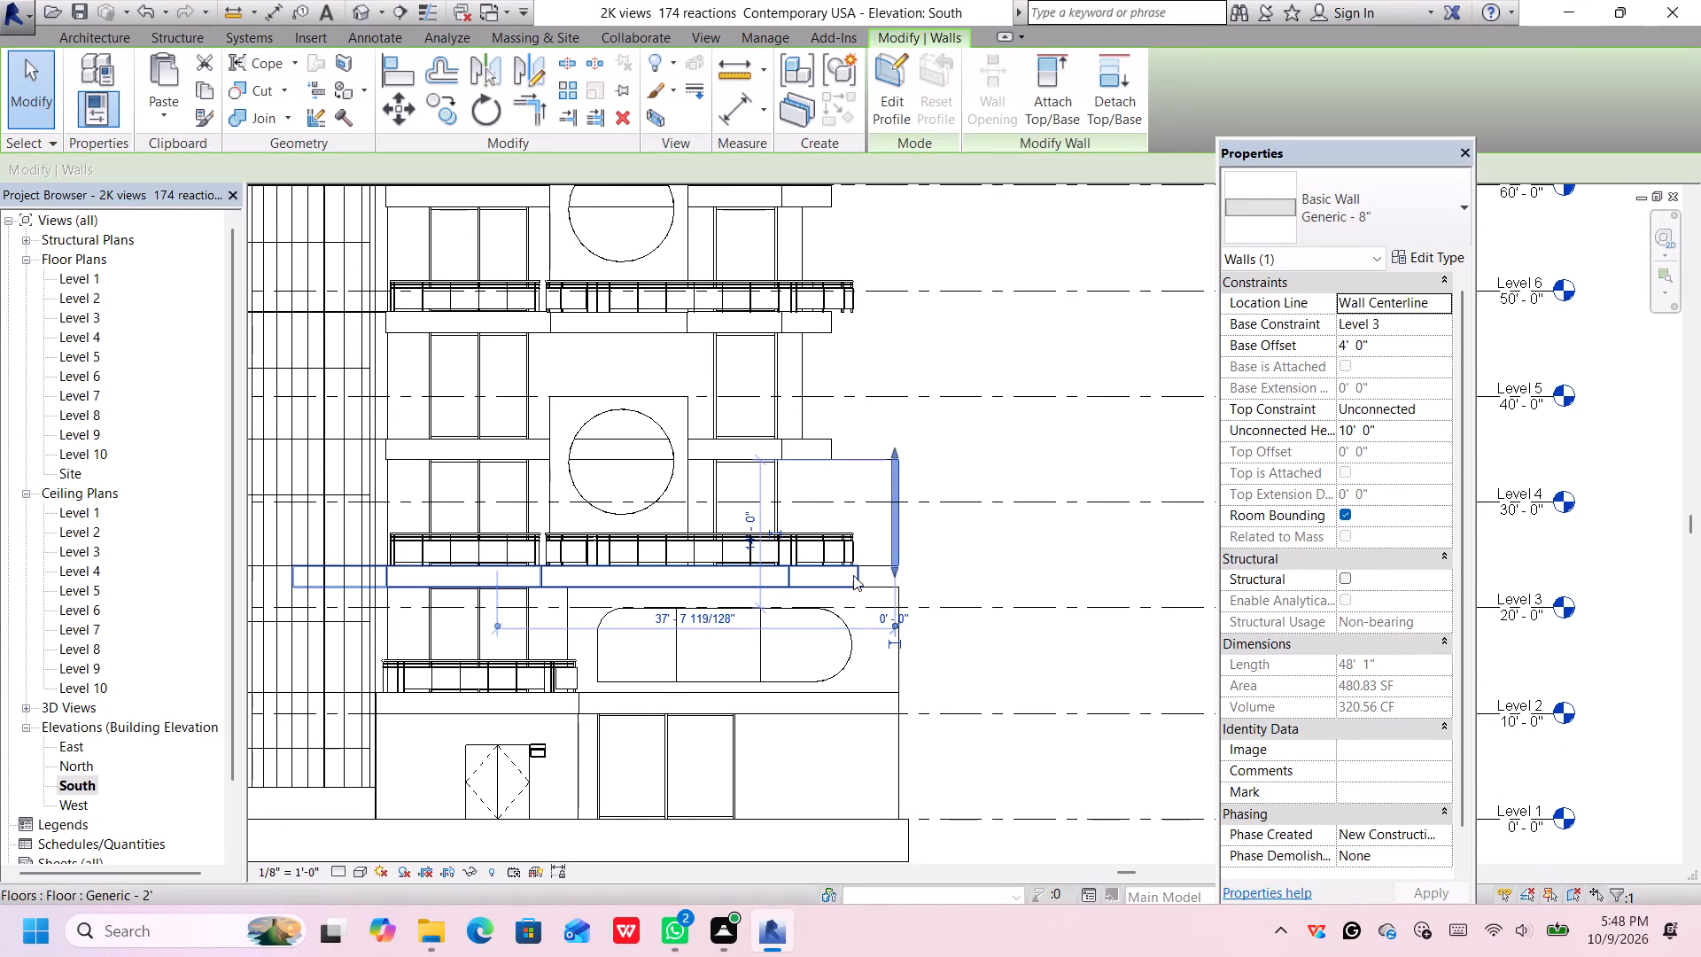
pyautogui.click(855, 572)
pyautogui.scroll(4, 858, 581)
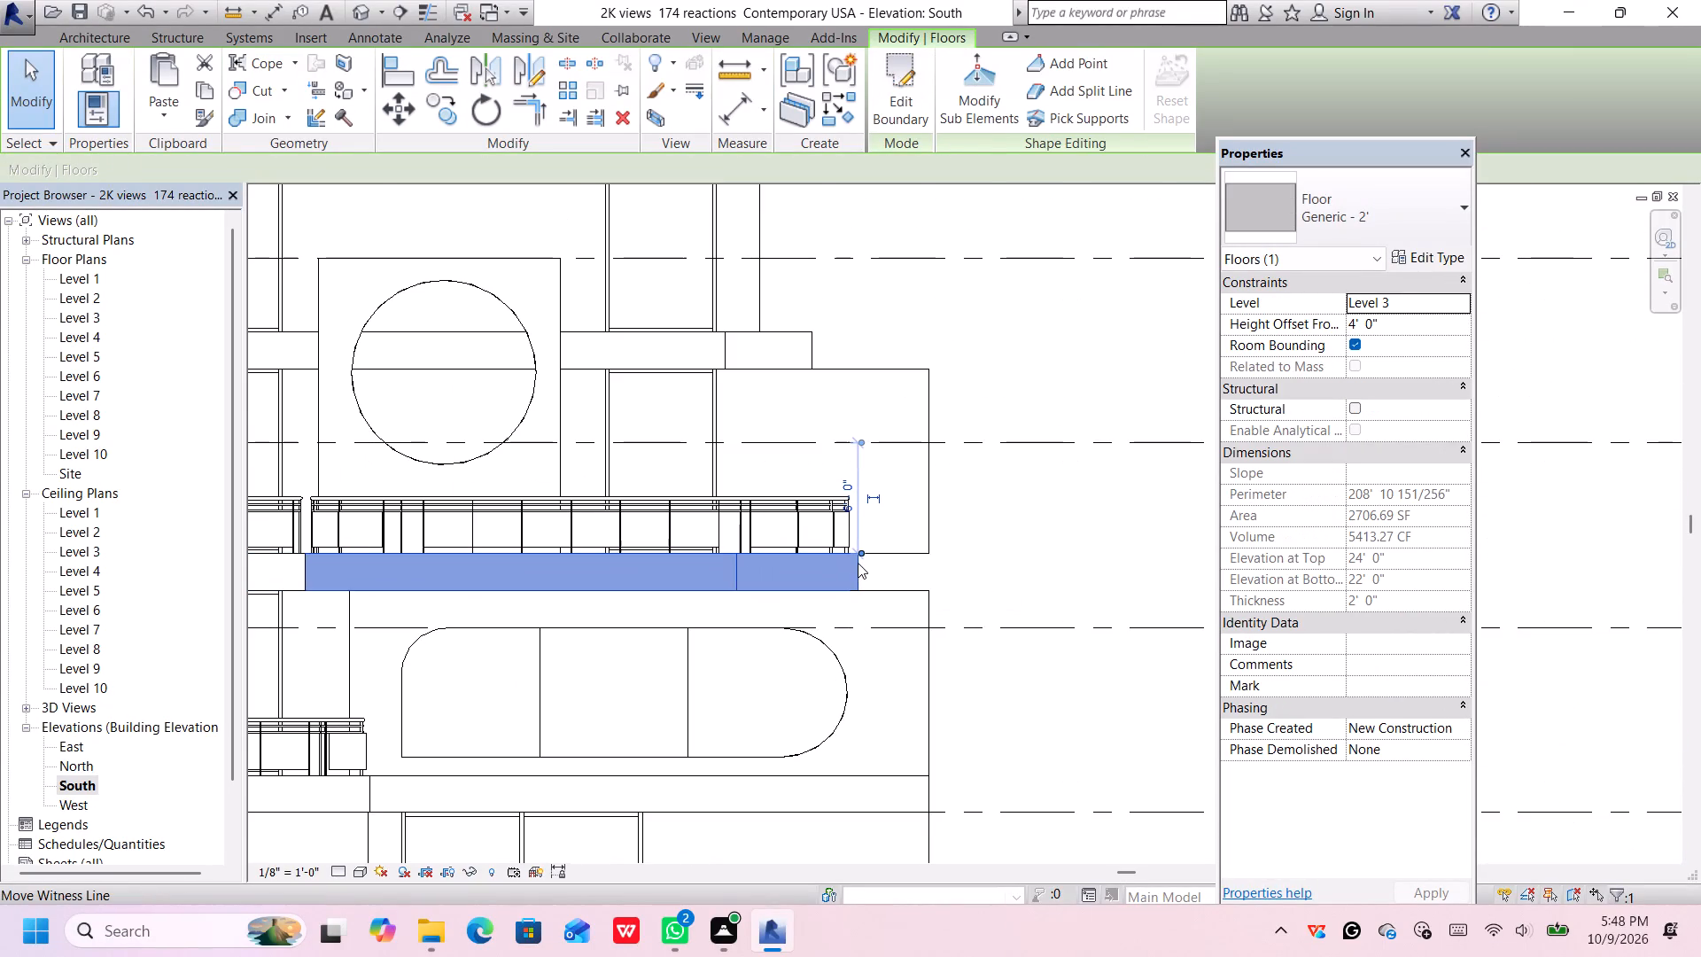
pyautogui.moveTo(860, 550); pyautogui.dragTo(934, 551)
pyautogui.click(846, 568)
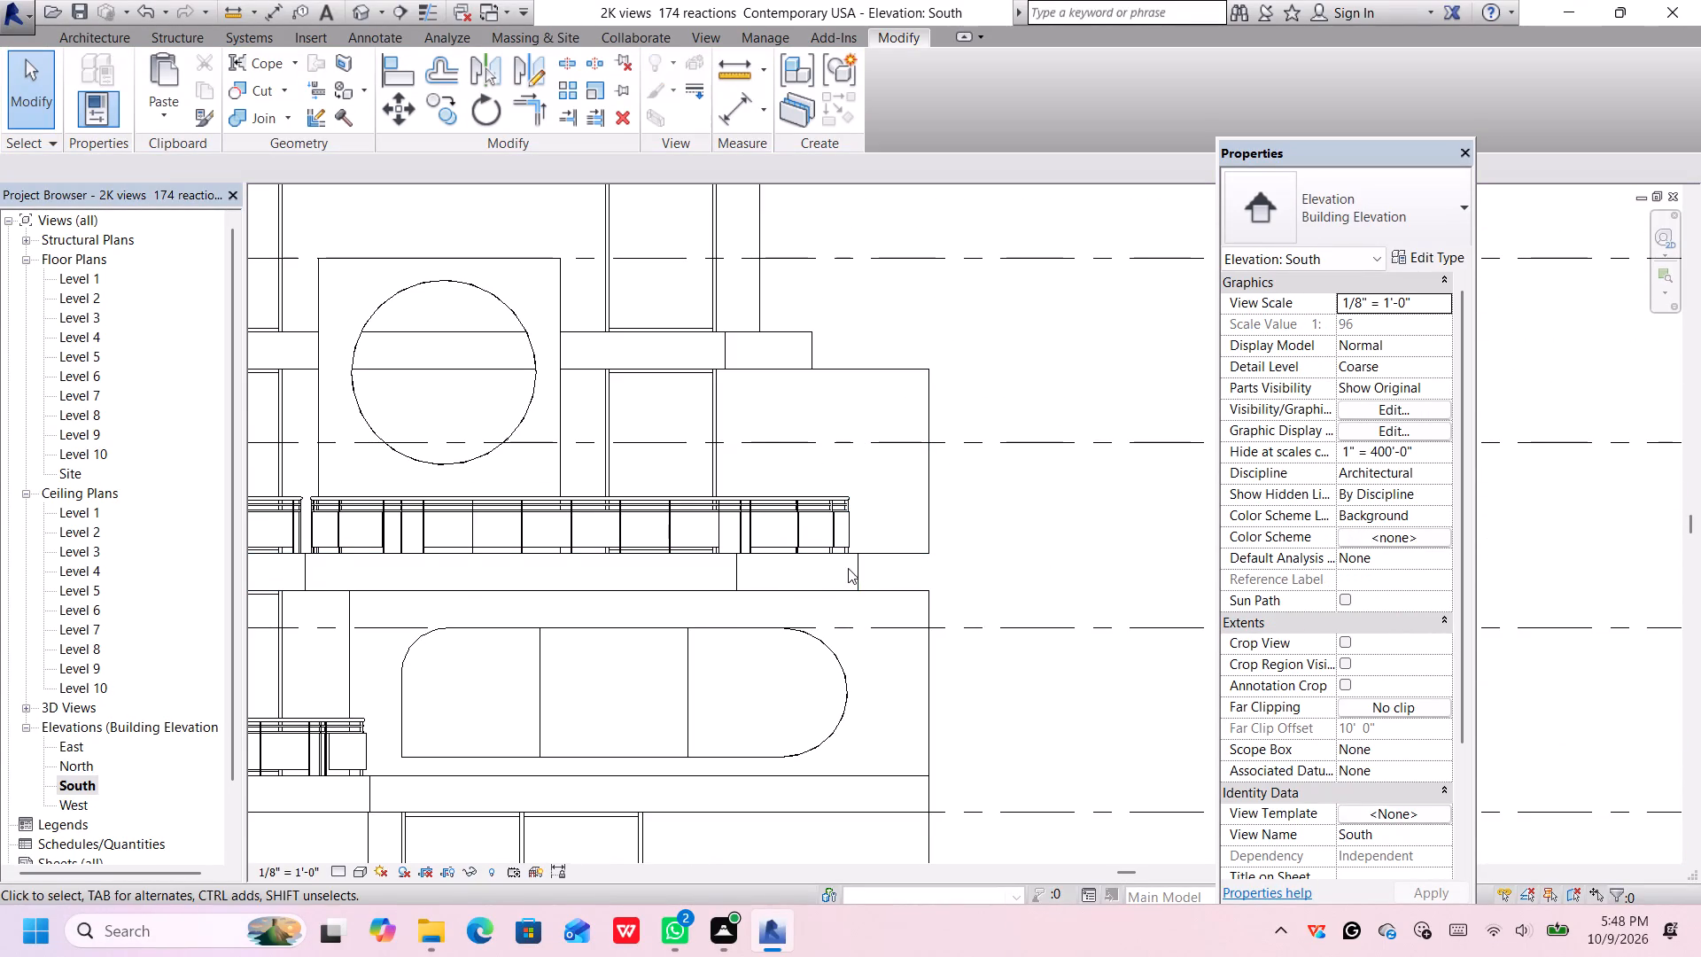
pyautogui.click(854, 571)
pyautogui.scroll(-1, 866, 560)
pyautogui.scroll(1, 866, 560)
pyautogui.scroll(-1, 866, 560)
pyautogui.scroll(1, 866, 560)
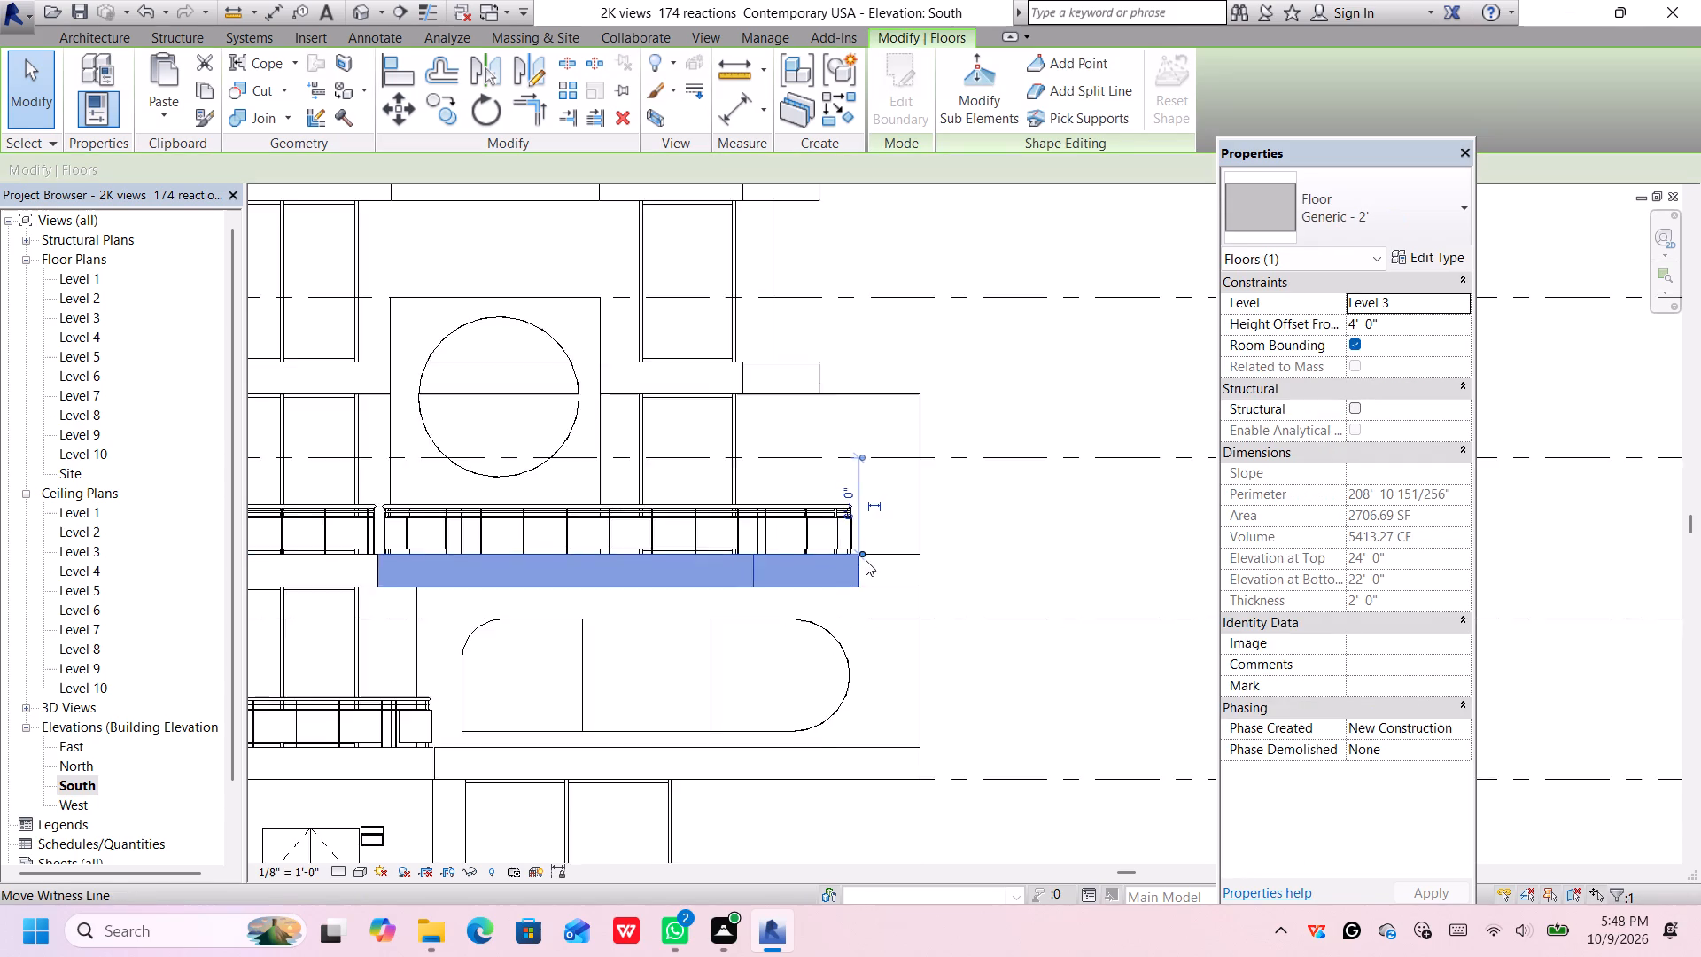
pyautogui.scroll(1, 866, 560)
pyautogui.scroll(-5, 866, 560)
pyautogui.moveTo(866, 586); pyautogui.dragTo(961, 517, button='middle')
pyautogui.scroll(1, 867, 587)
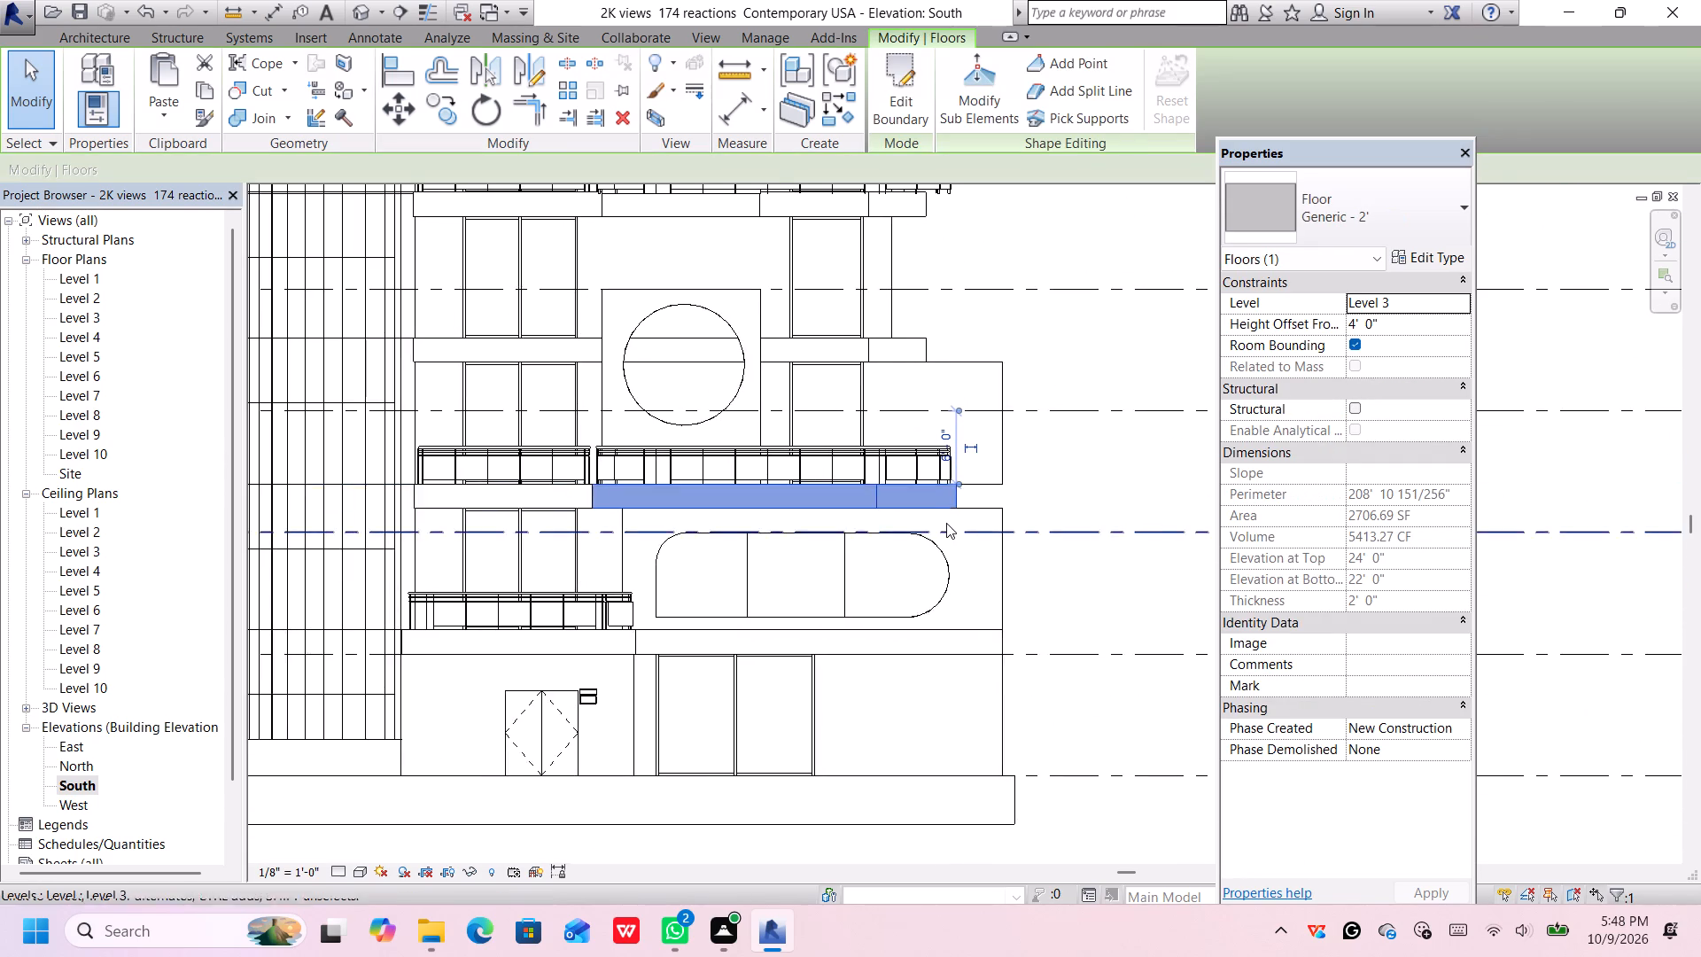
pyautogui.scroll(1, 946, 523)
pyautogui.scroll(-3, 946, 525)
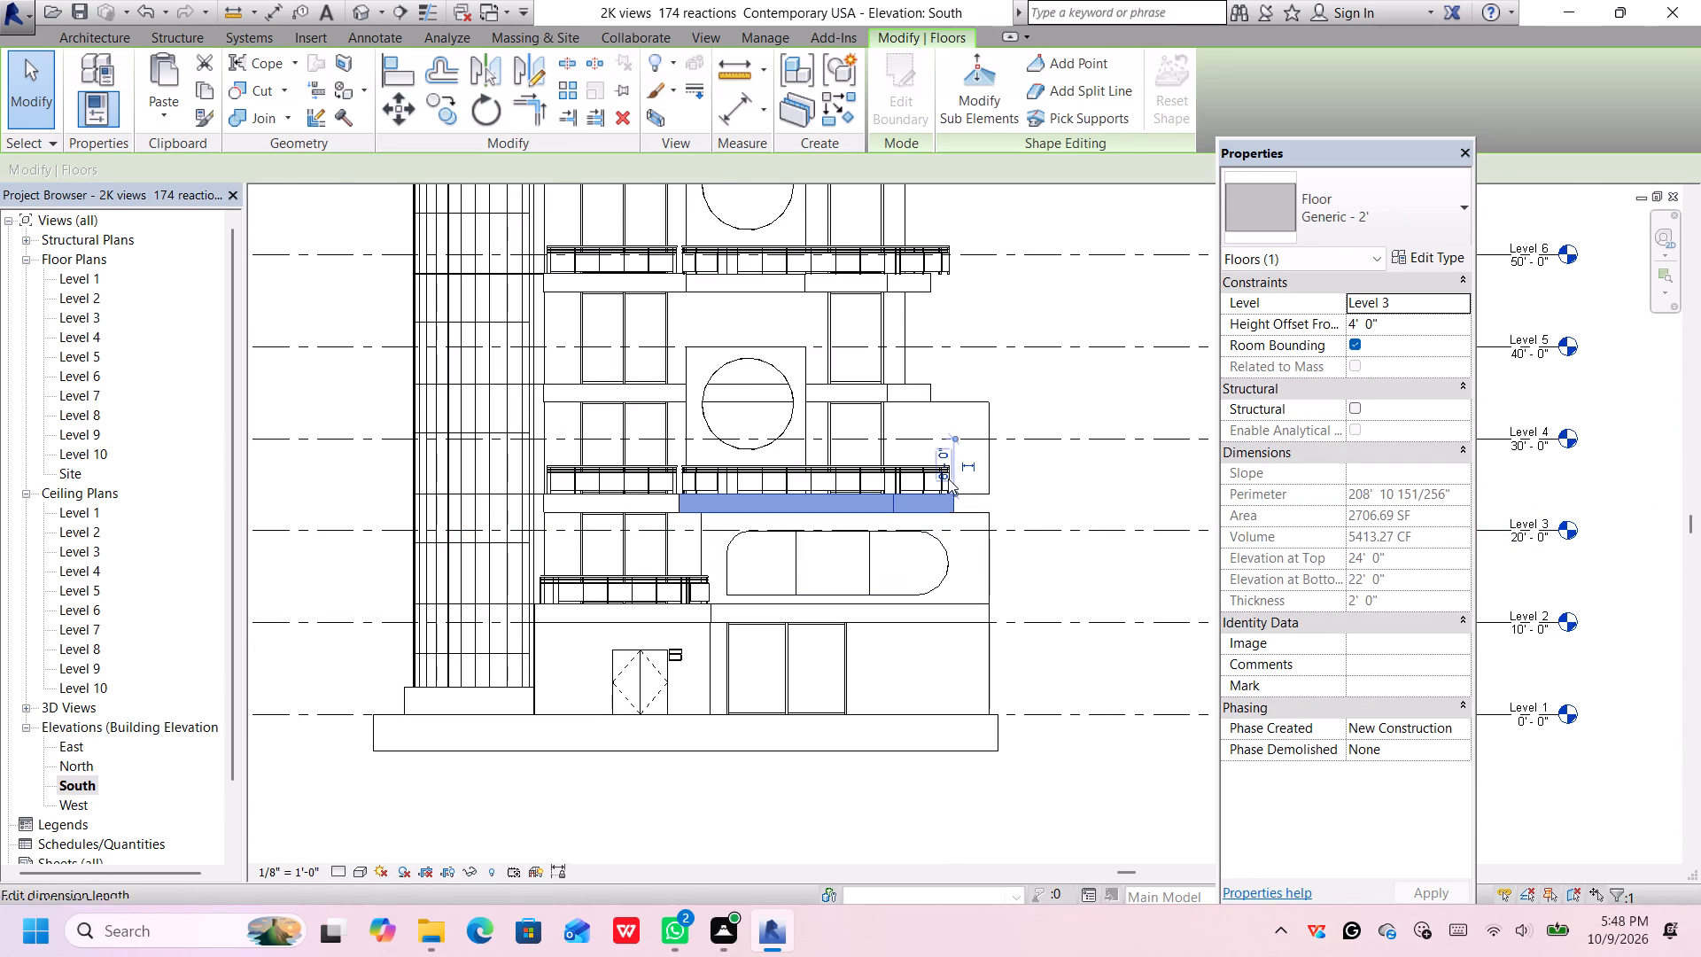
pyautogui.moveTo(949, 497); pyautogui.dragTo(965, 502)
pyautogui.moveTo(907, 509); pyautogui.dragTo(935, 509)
# Dismiss the notification pop-up covering the South elevation.
pyautogui.scroll(1, 925, 499)
pyautogui.scroll(-2, 925, 501)
pyautogui.scroll(1, 932, 506)
pyautogui.scroll(1, 990, 461)
pyautogui.scroll(-4, 990, 461)
pyautogui.moveTo(992, 475); pyautogui.dragTo(921, 617, button='middle')
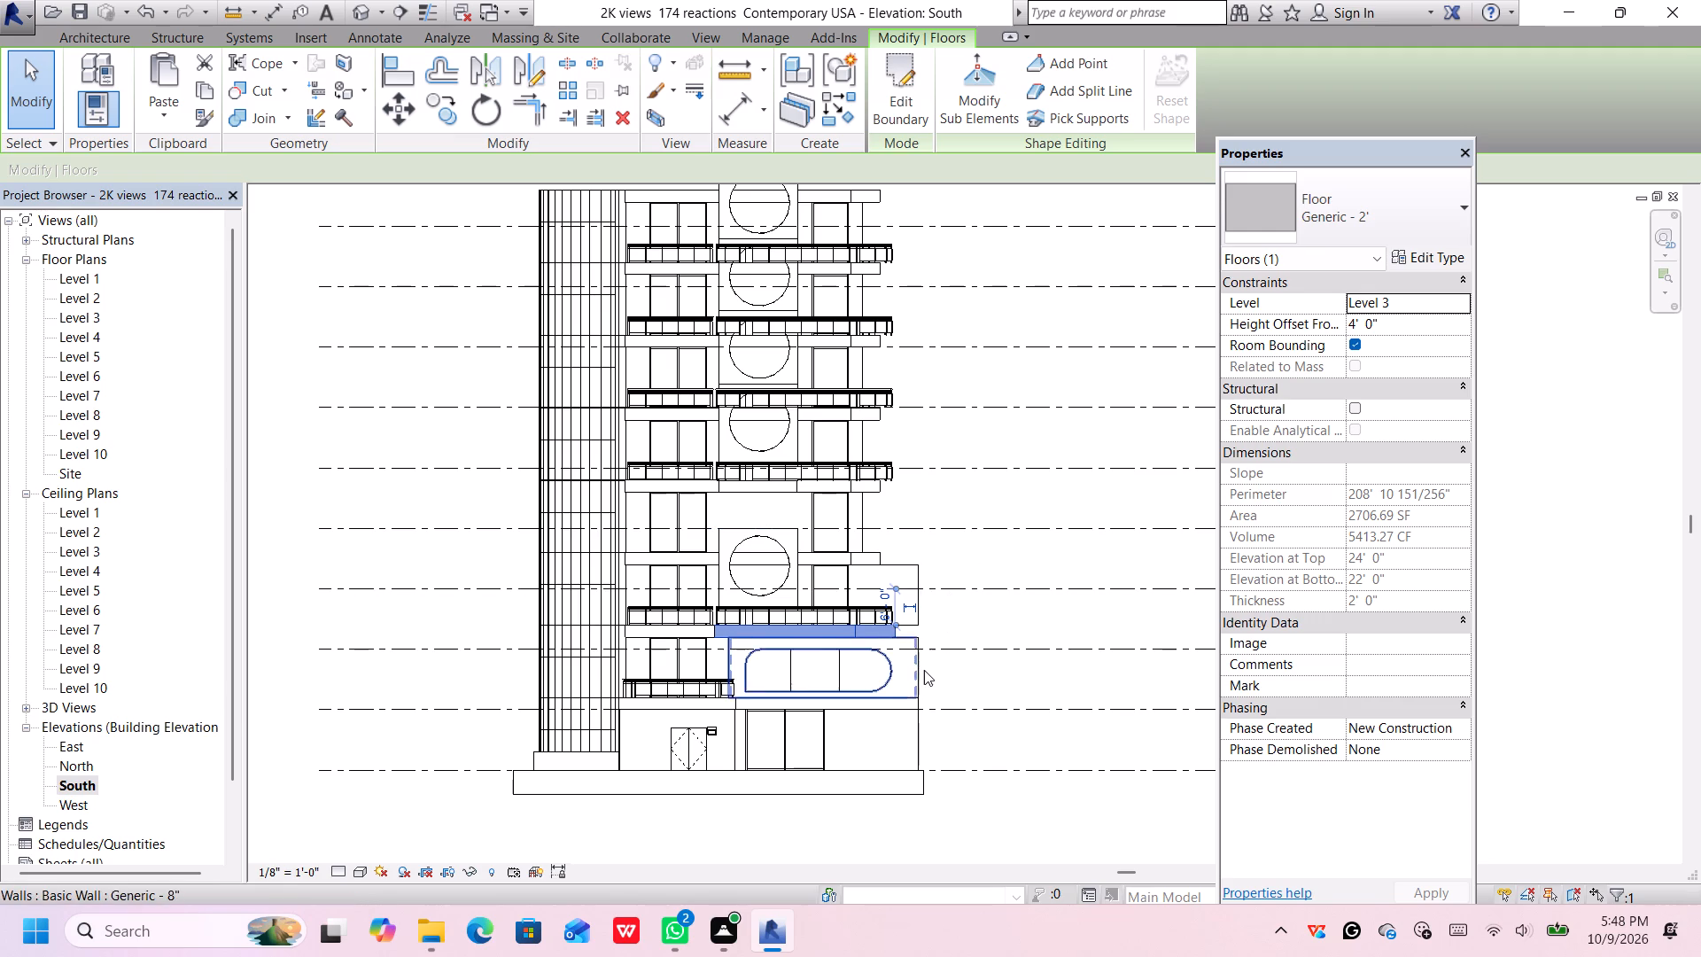
pyautogui.scroll(2, 924, 670)
pyautogui.moveTo(929, 635); pyautogui.dragTo(887, 619, button='middle')
pyautogui.middleClick(887, 619)
pyautogui.scroll(-1, 888, 618)
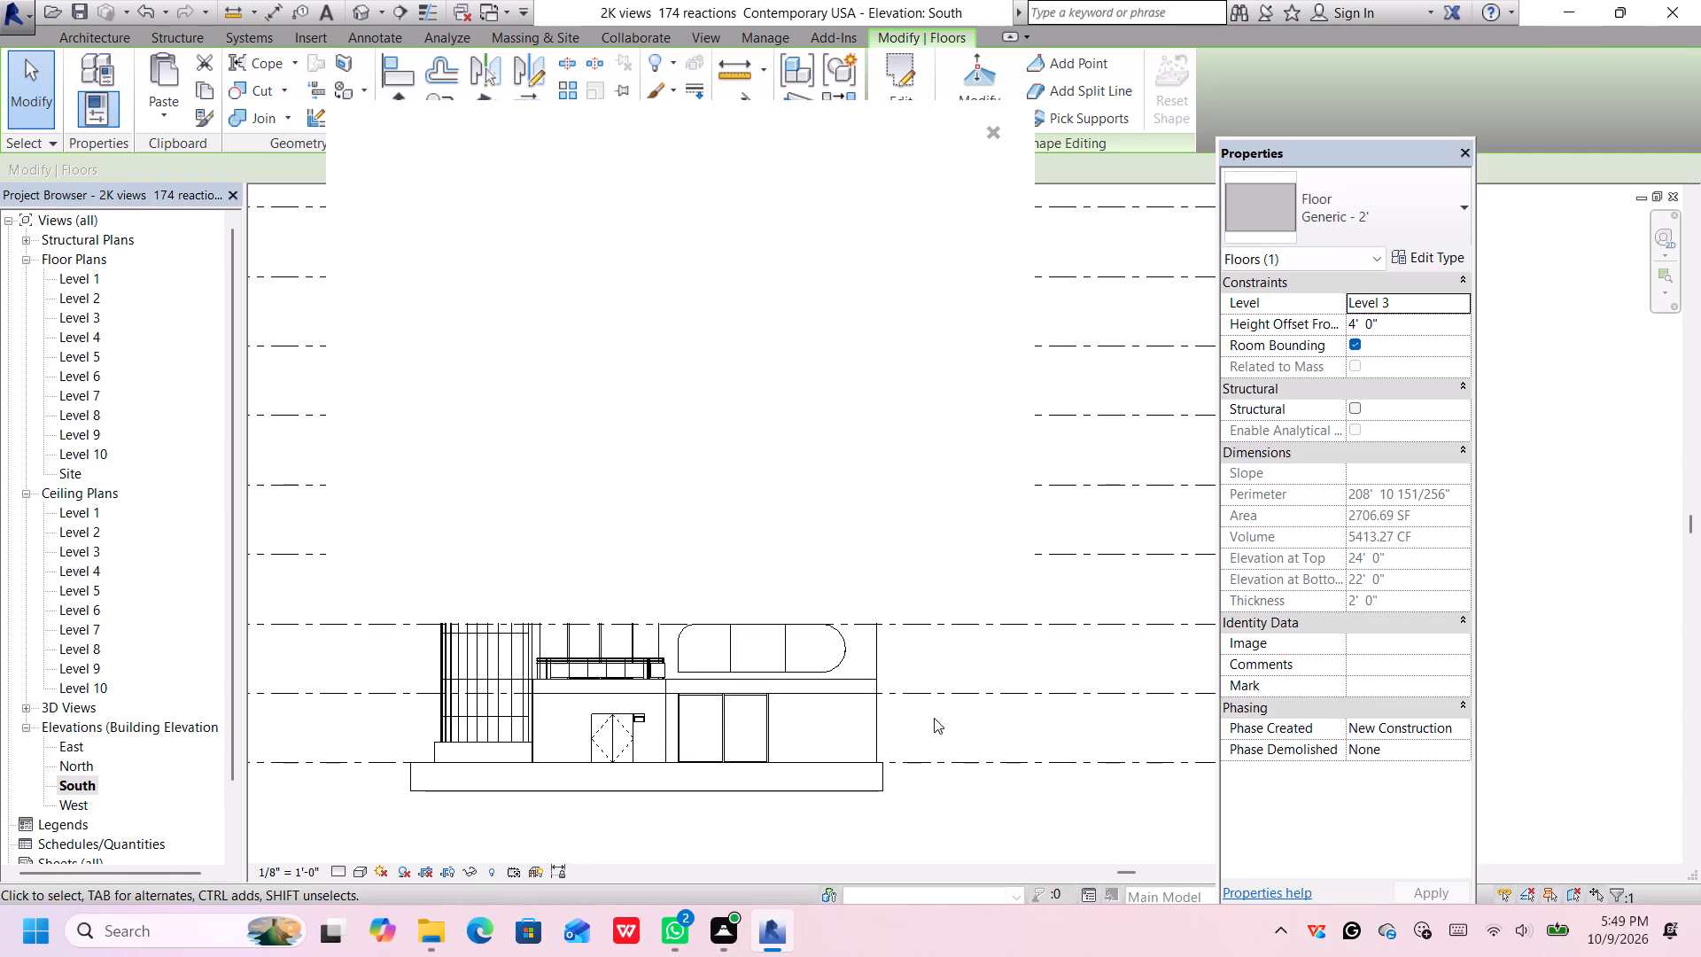
pyautogui.click(987, 130)
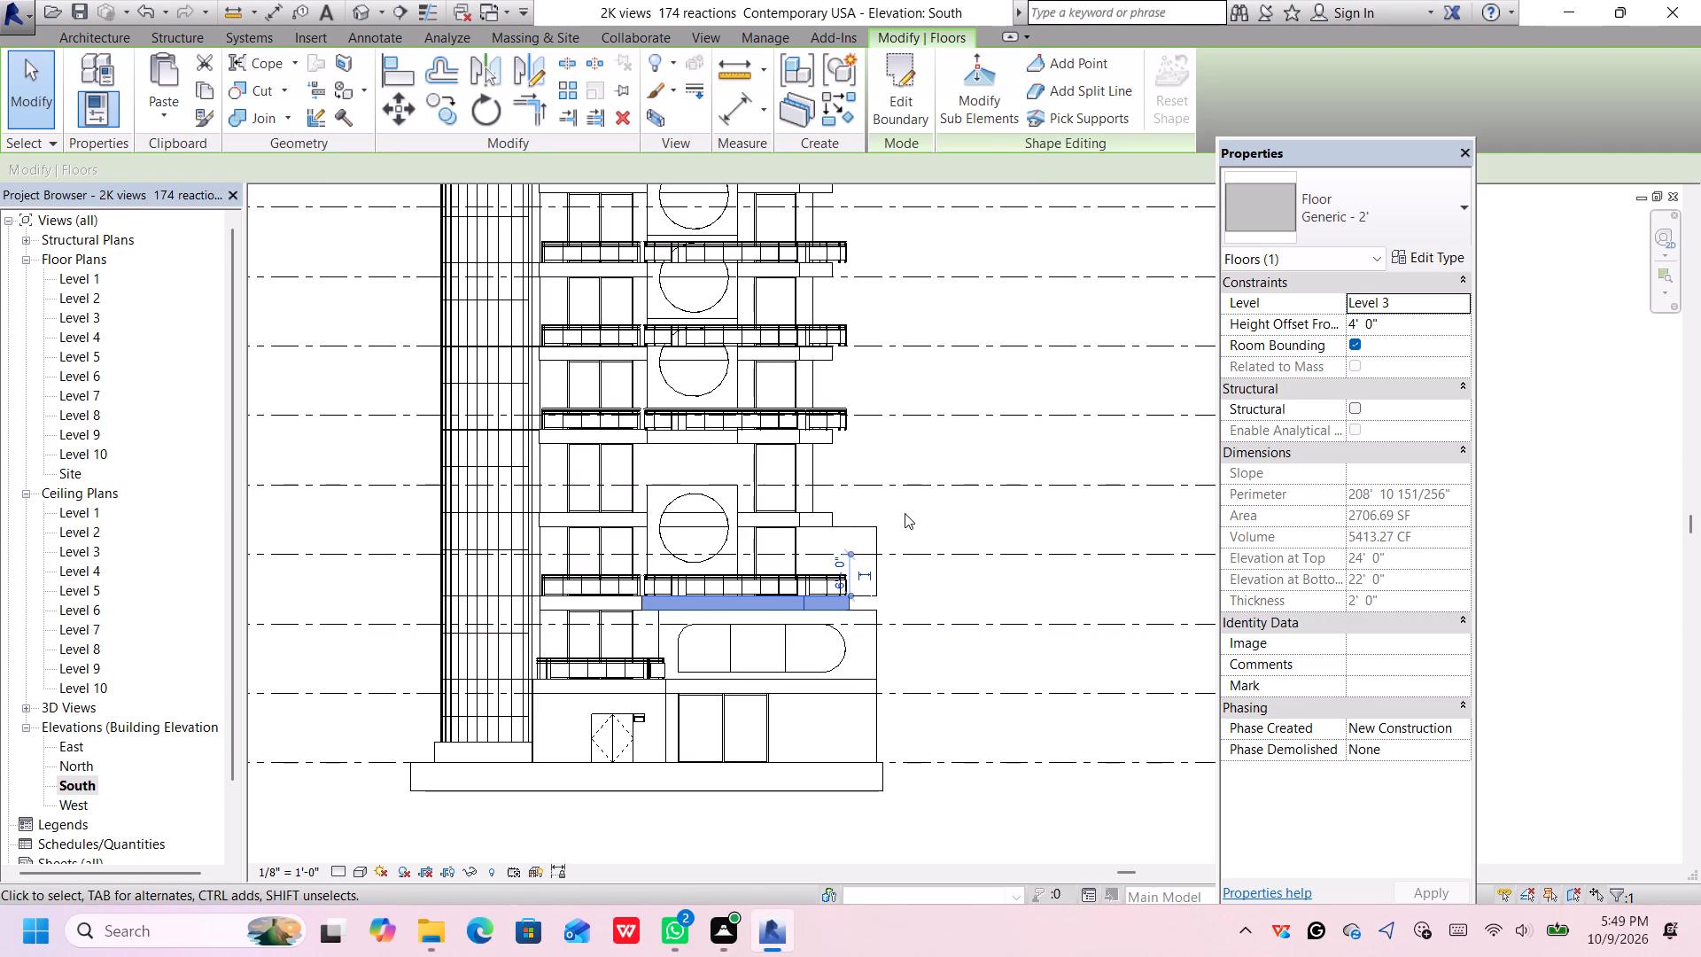
pyautogui.scroll(-2, 905, 513)
pyautogui.scroll(2, 904, 515)
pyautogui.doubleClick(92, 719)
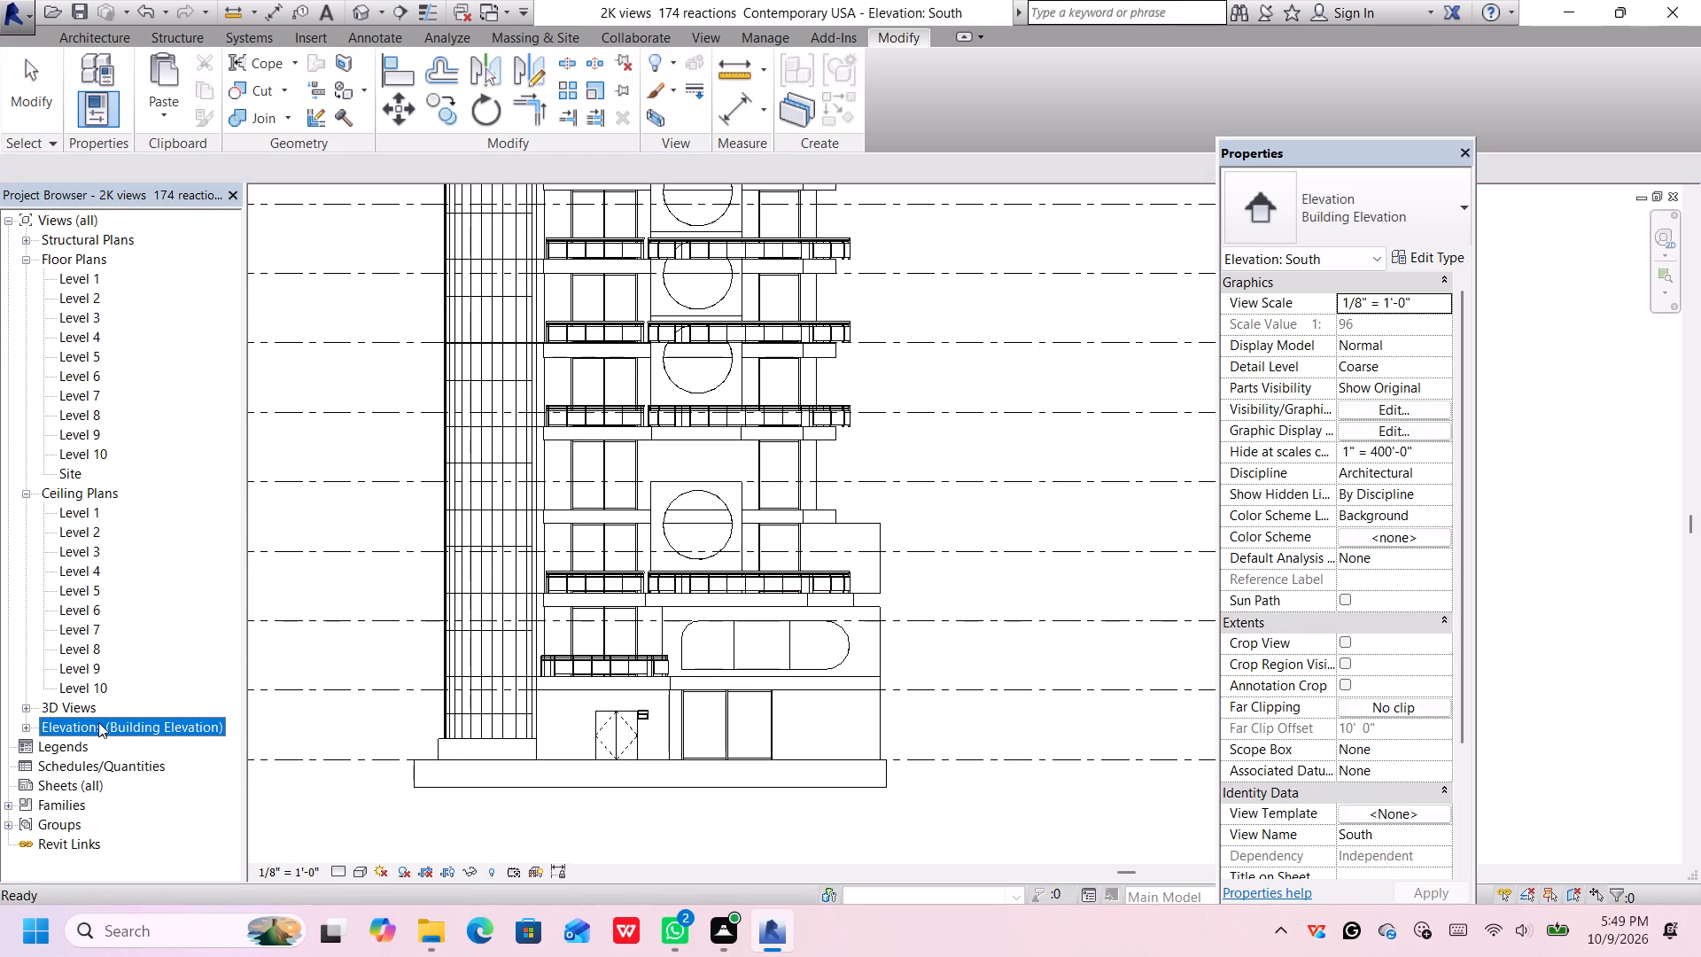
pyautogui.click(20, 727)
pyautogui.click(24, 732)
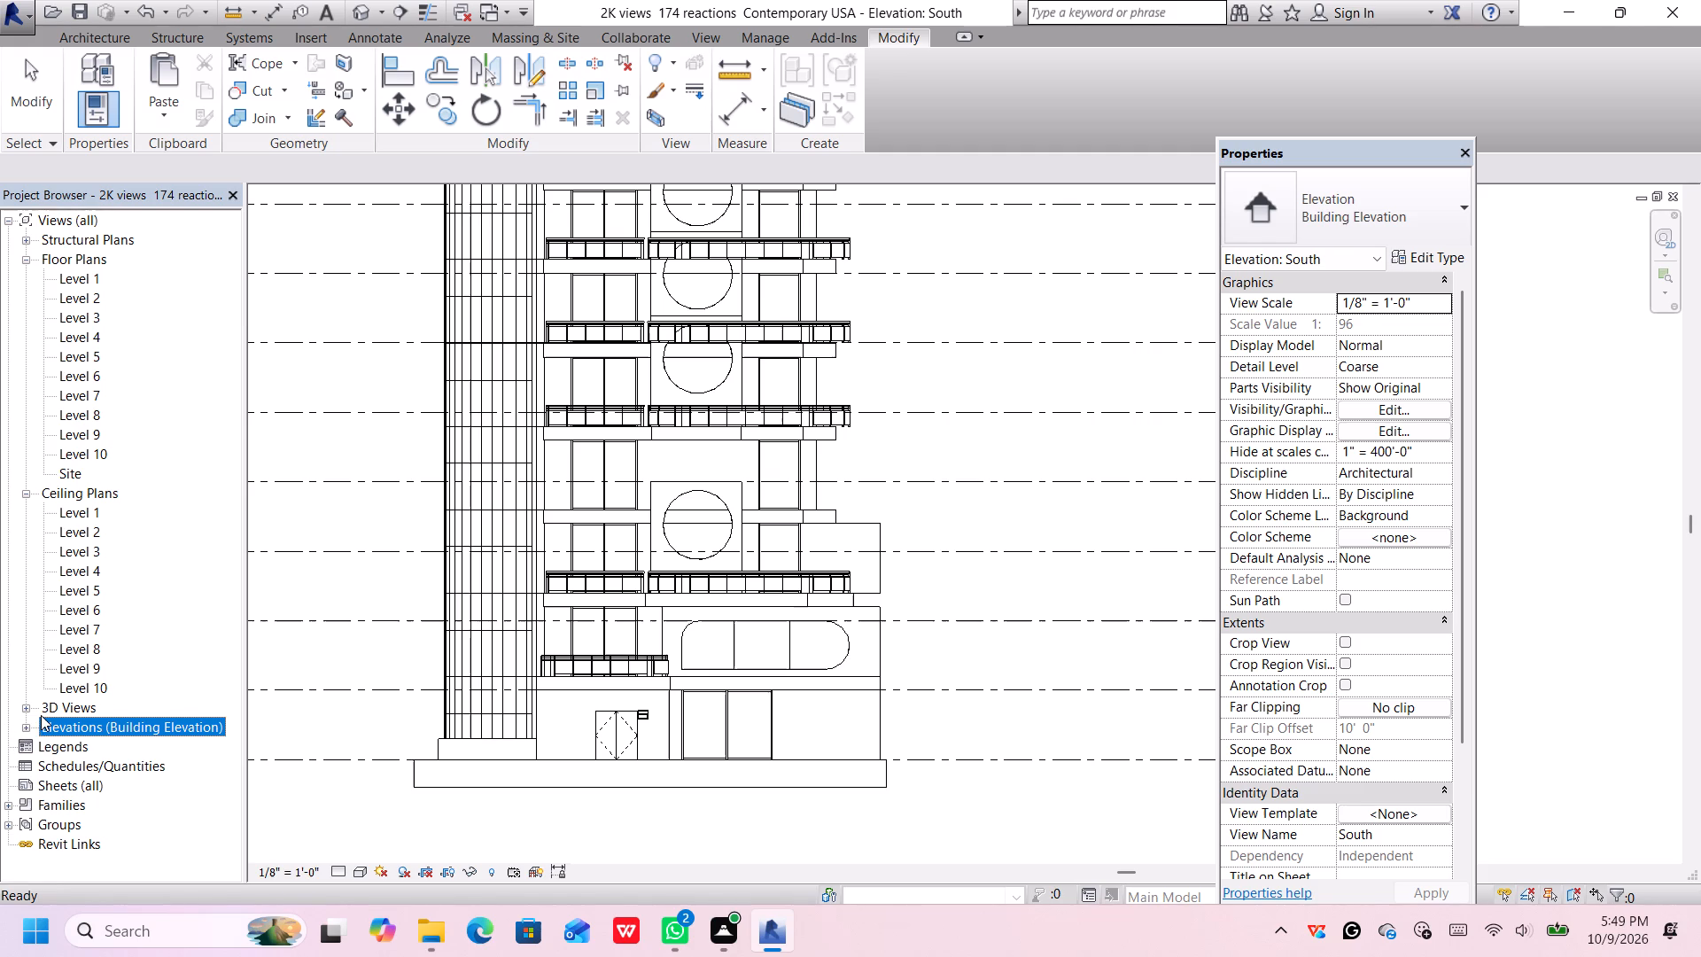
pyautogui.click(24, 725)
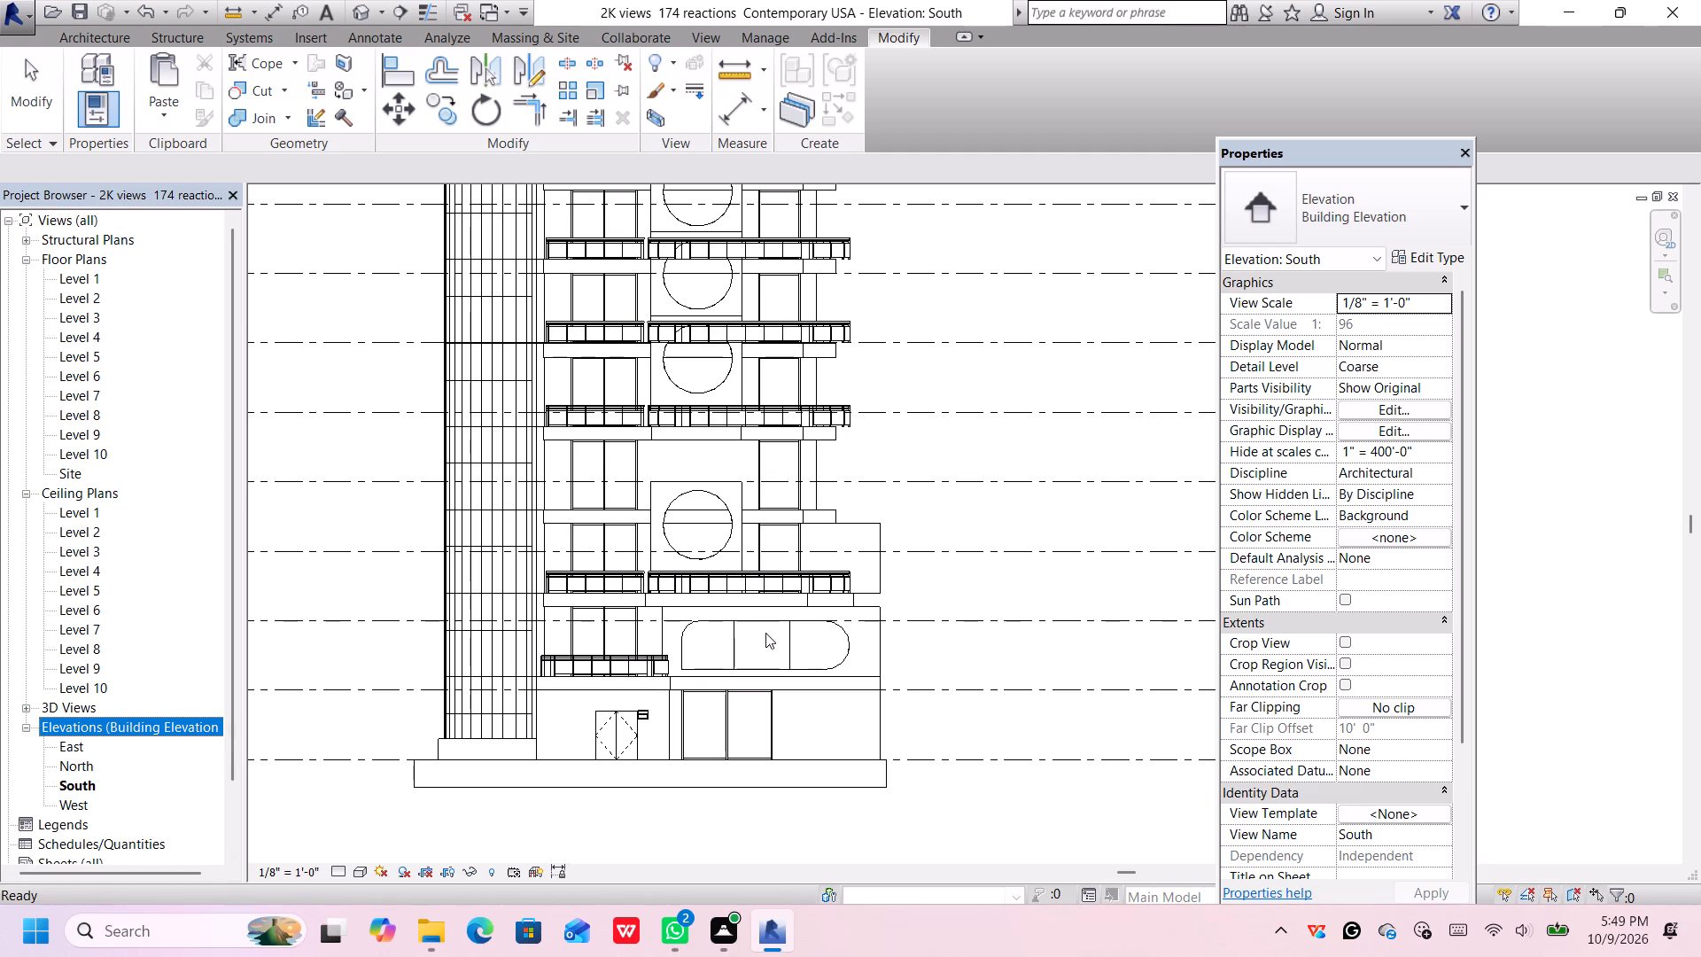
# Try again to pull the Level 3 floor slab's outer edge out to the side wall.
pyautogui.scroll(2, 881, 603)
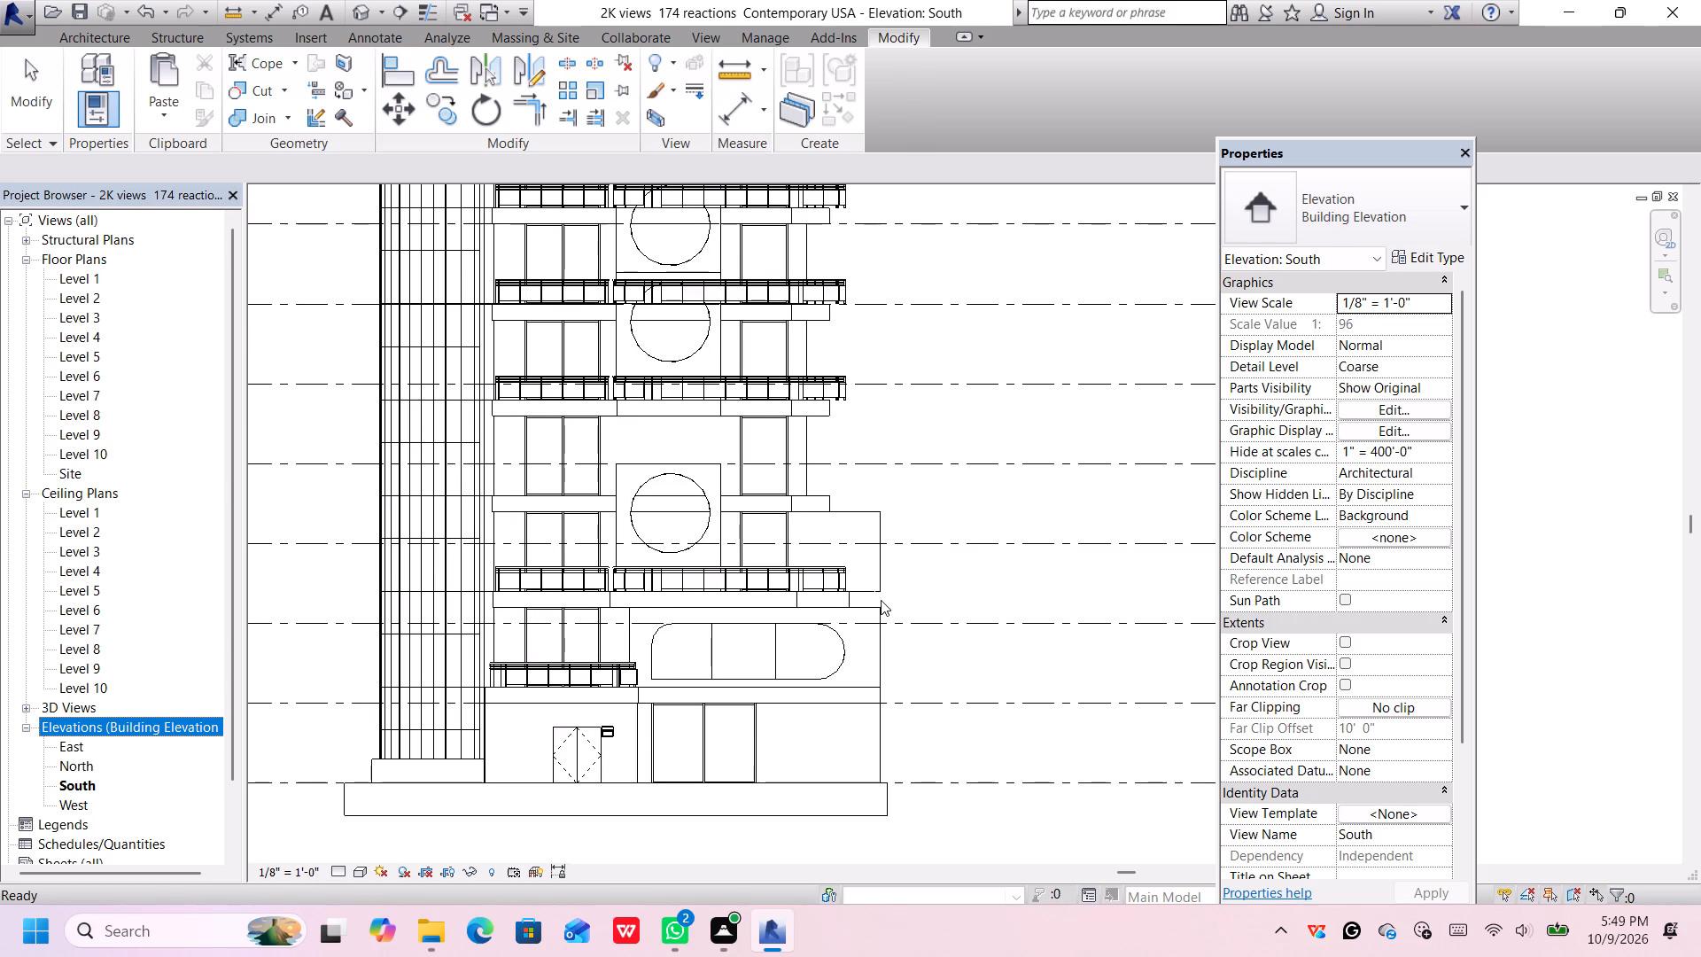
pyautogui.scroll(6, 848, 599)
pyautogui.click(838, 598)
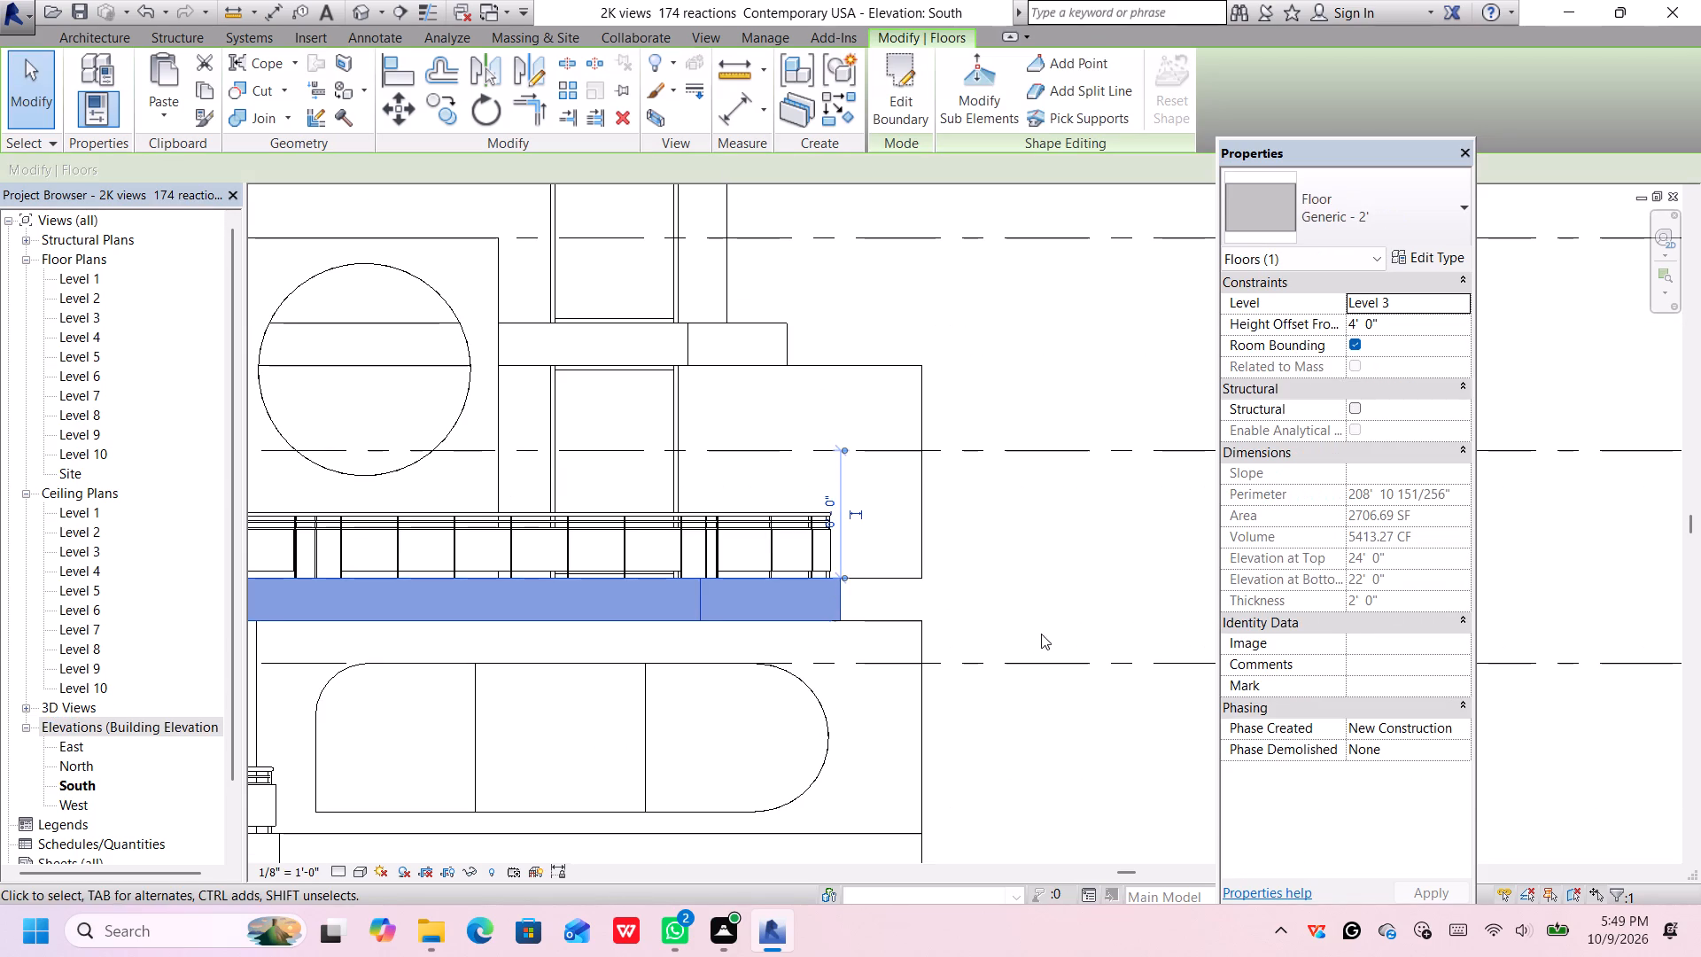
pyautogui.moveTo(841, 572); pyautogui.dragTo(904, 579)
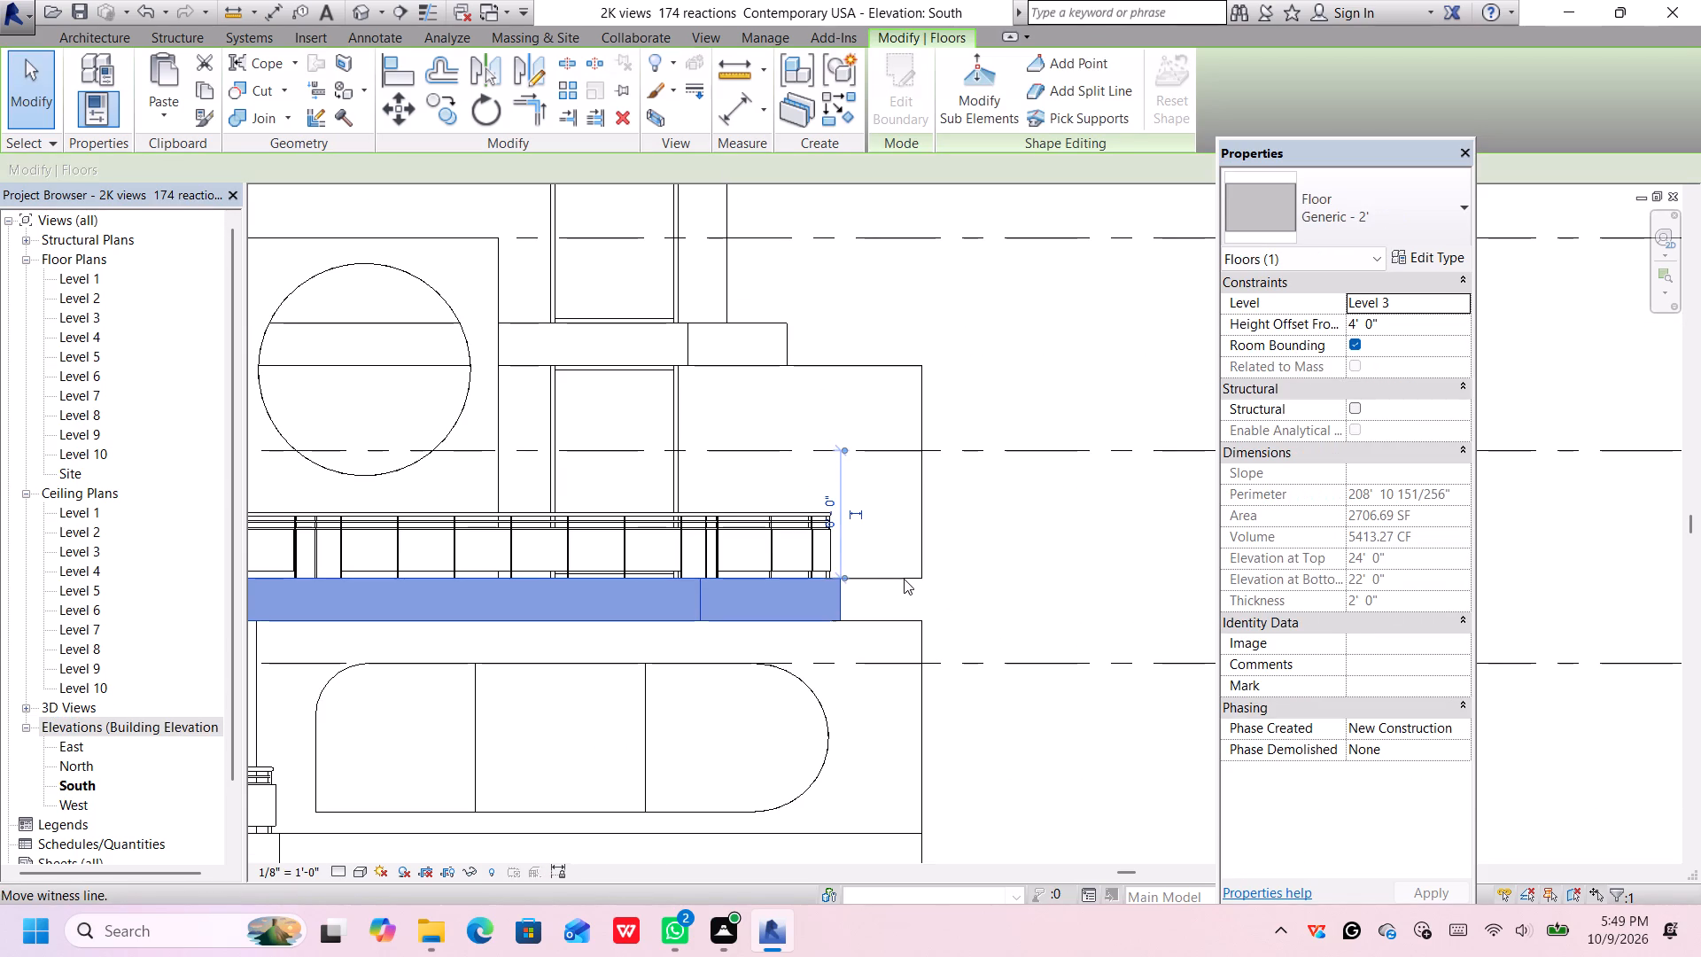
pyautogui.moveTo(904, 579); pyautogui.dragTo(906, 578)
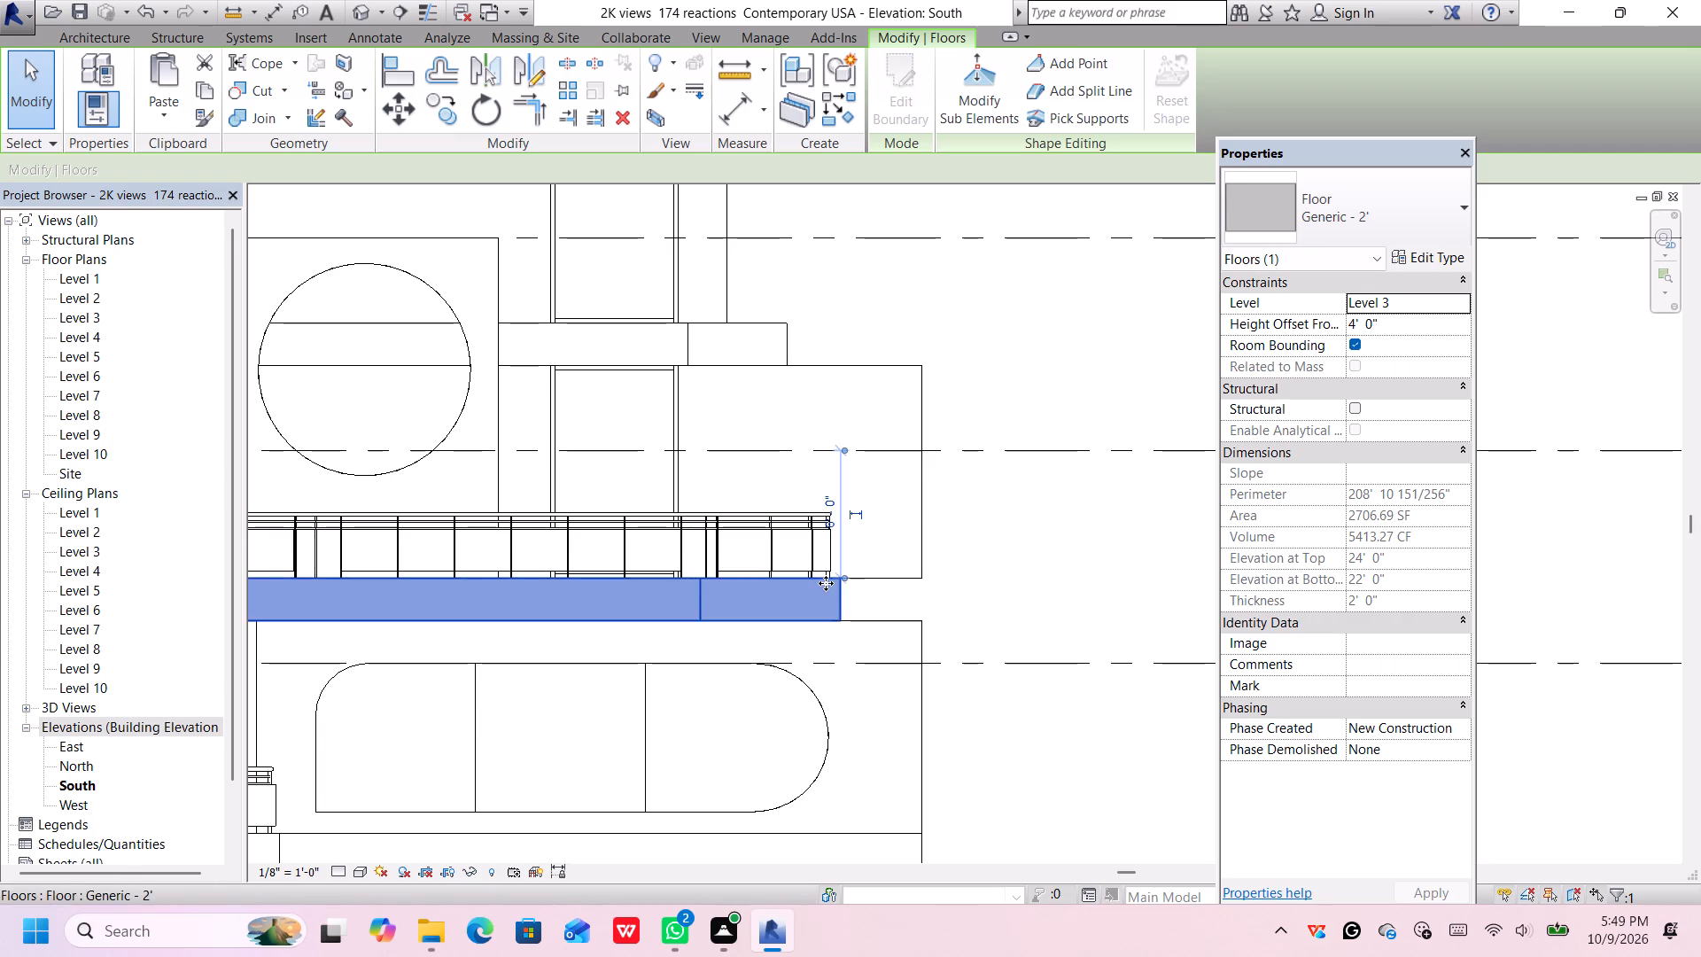
# Open the Level 3 floor slab's boundary sketch for editing in the Level 1 floor plan.
pyautogui.scroll(4, 819, 609)
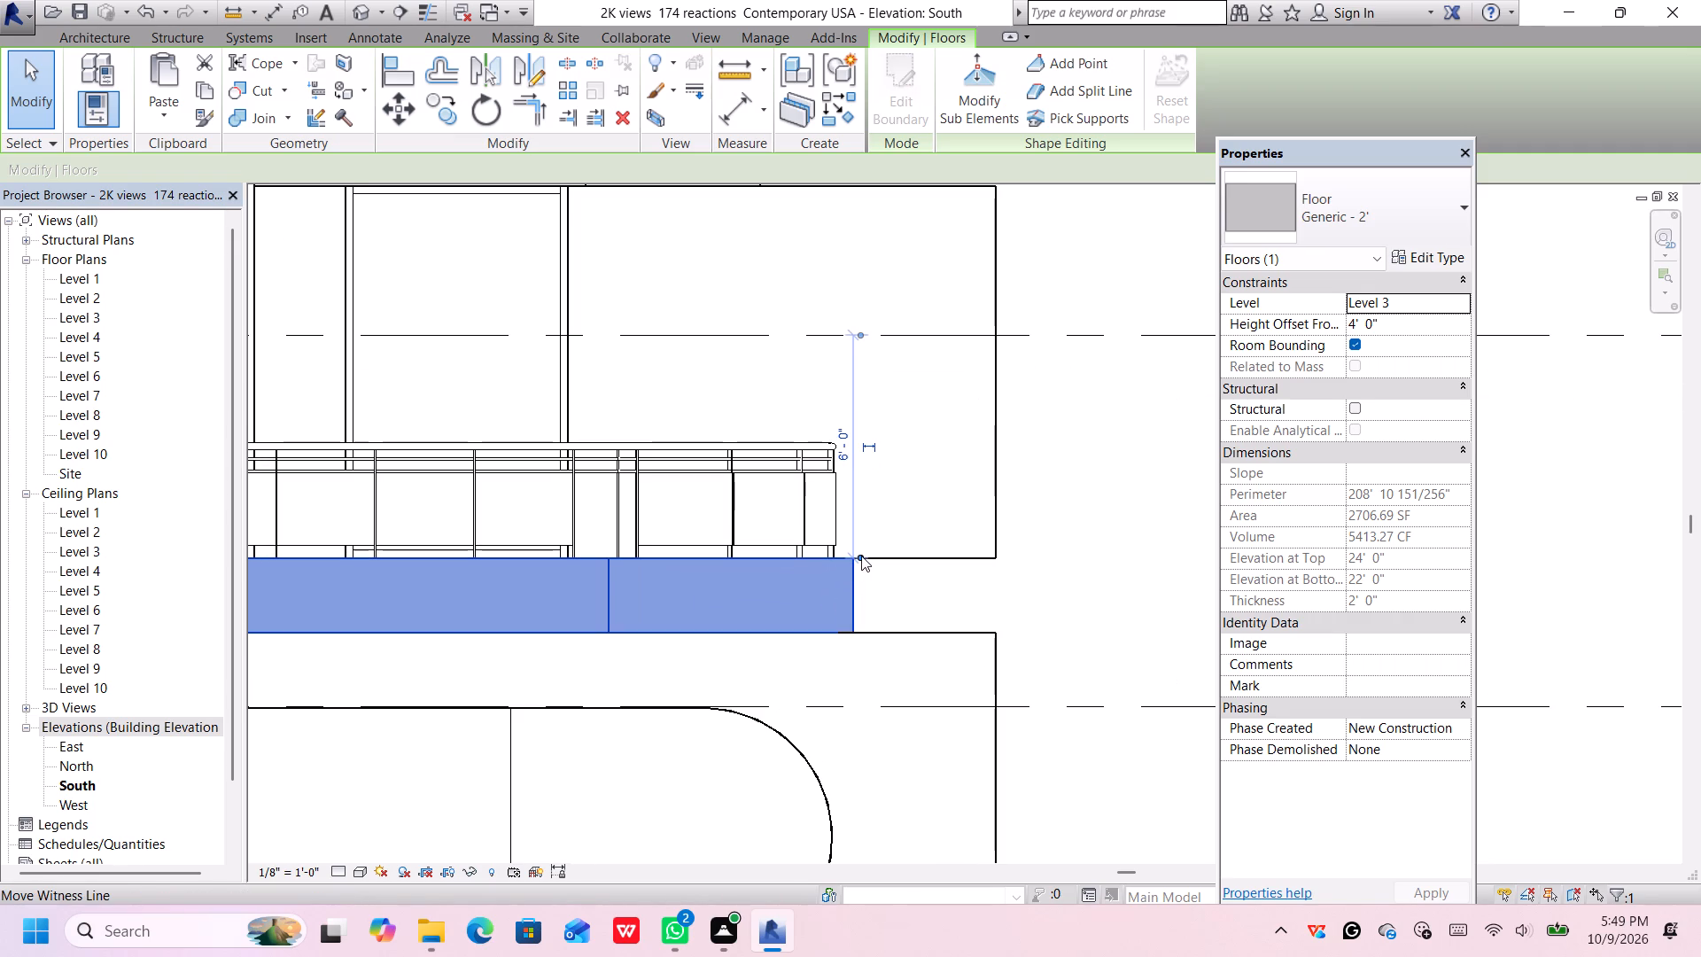
pyautogui.click(808, 585)
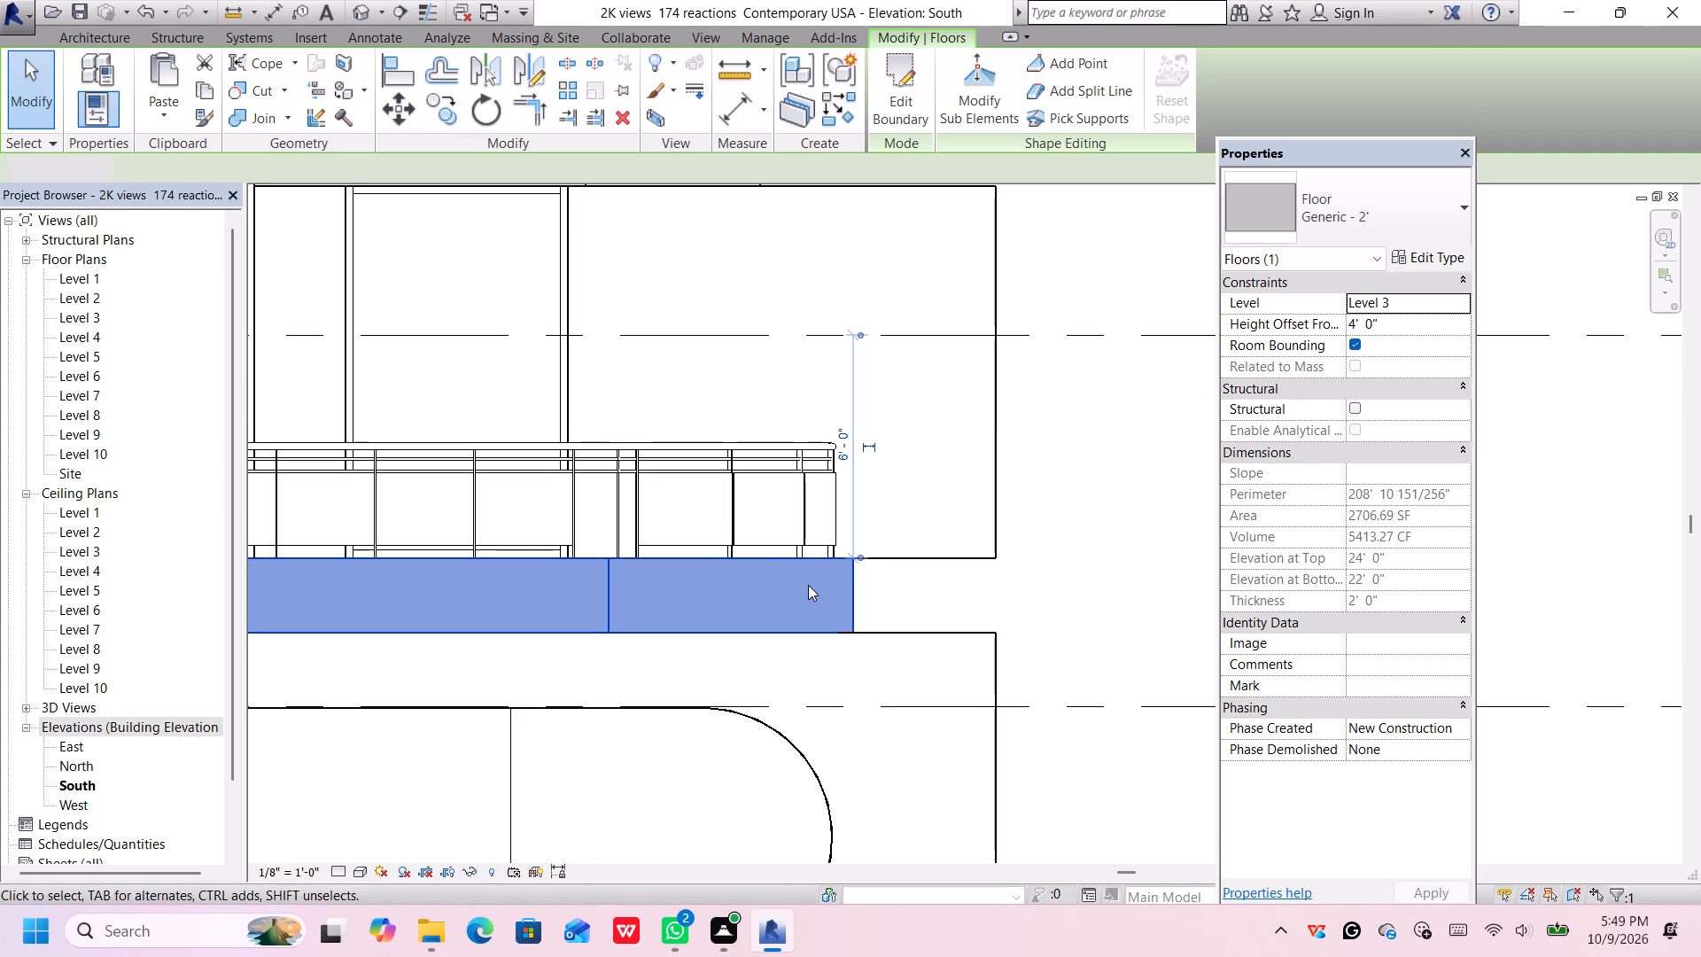
pyautogui.scroll(-3, 808, 585)
pyautogui.scroll(8, 808, 587)
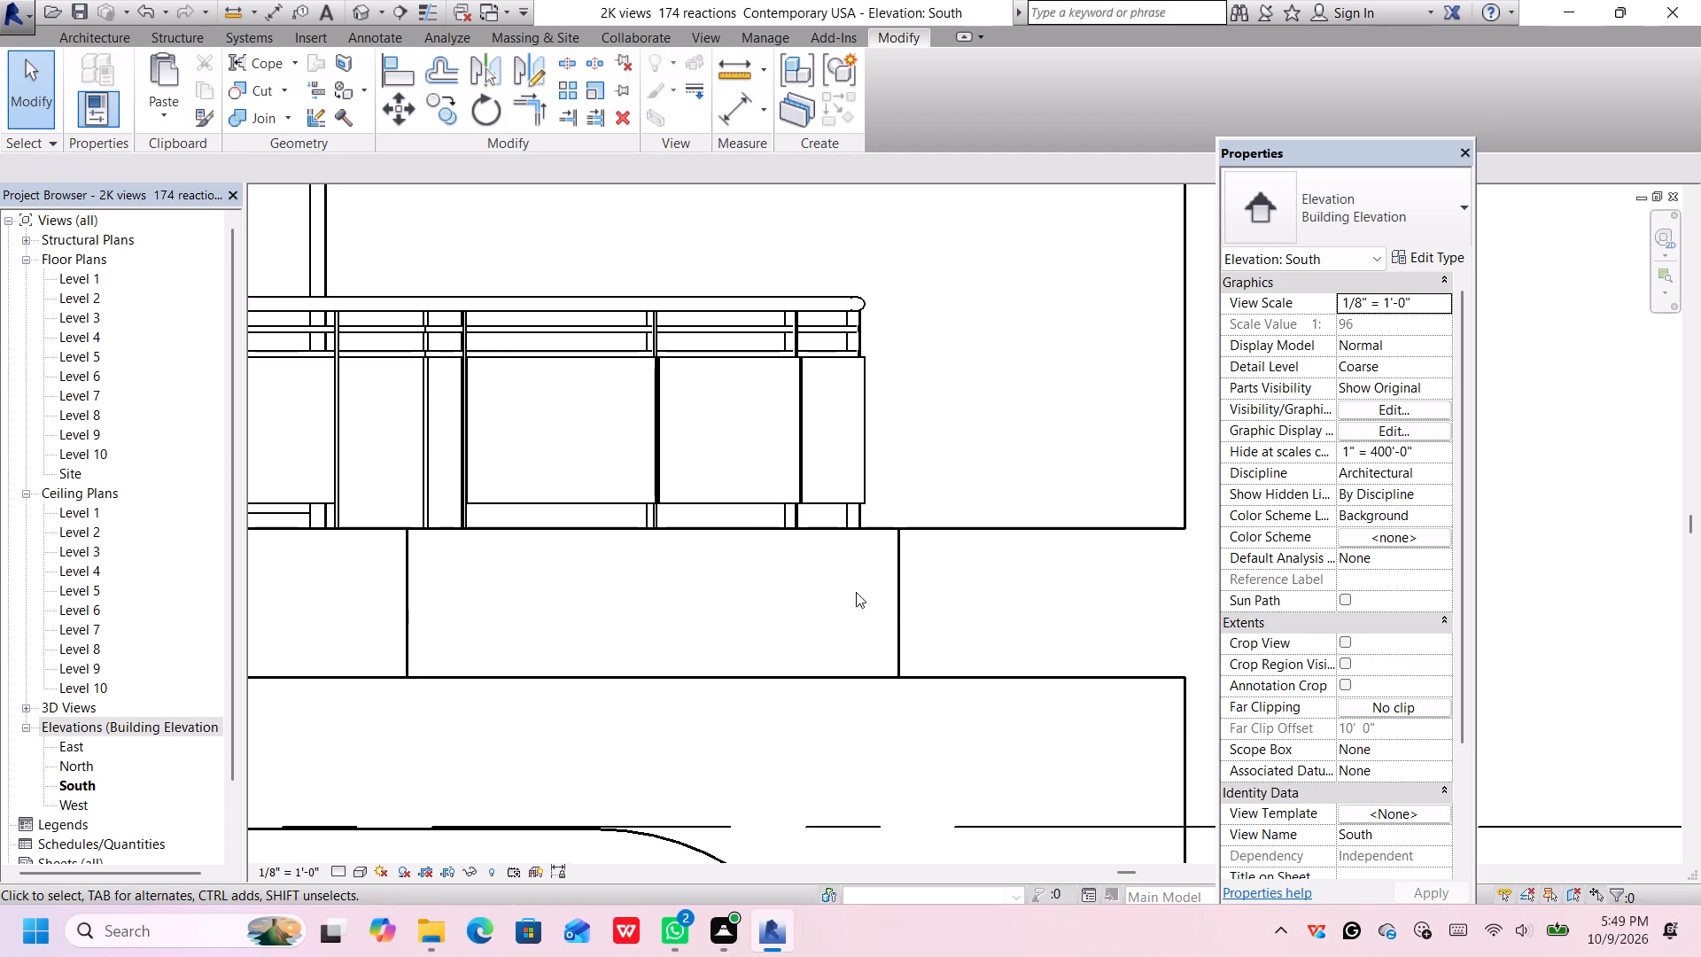
pyautogui.doubleClick(899, 594)
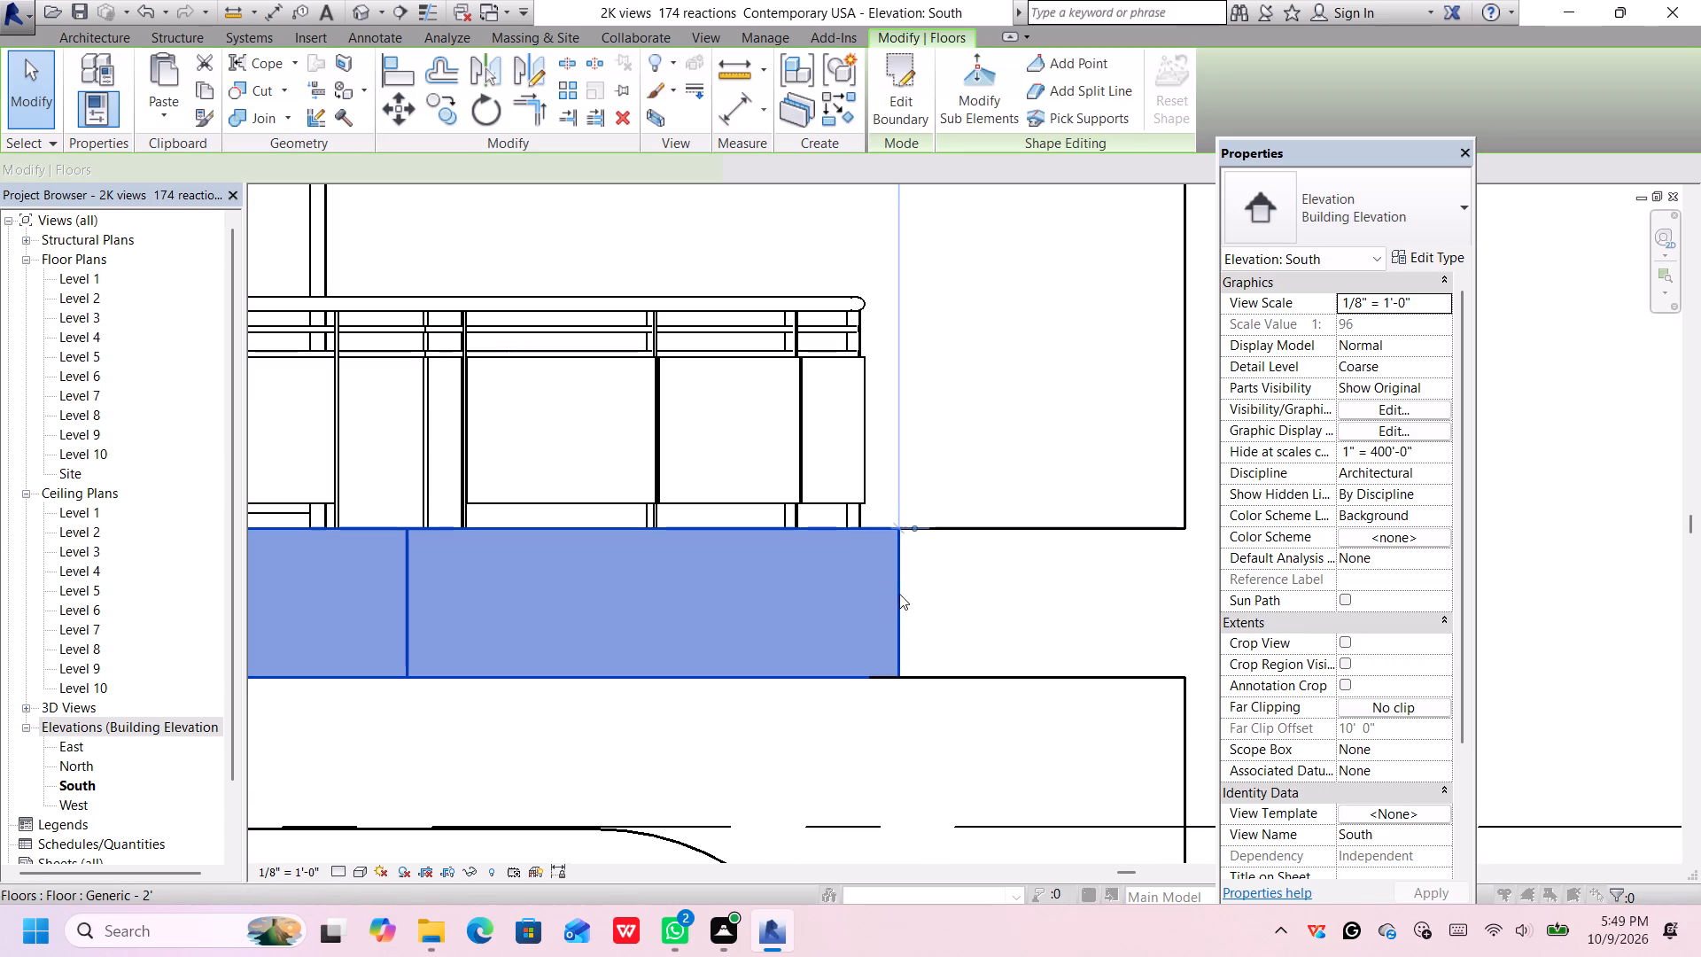
pyautogui.scroll(2, 899, 594)
pyautogui.scroll(-12, 899, 594)
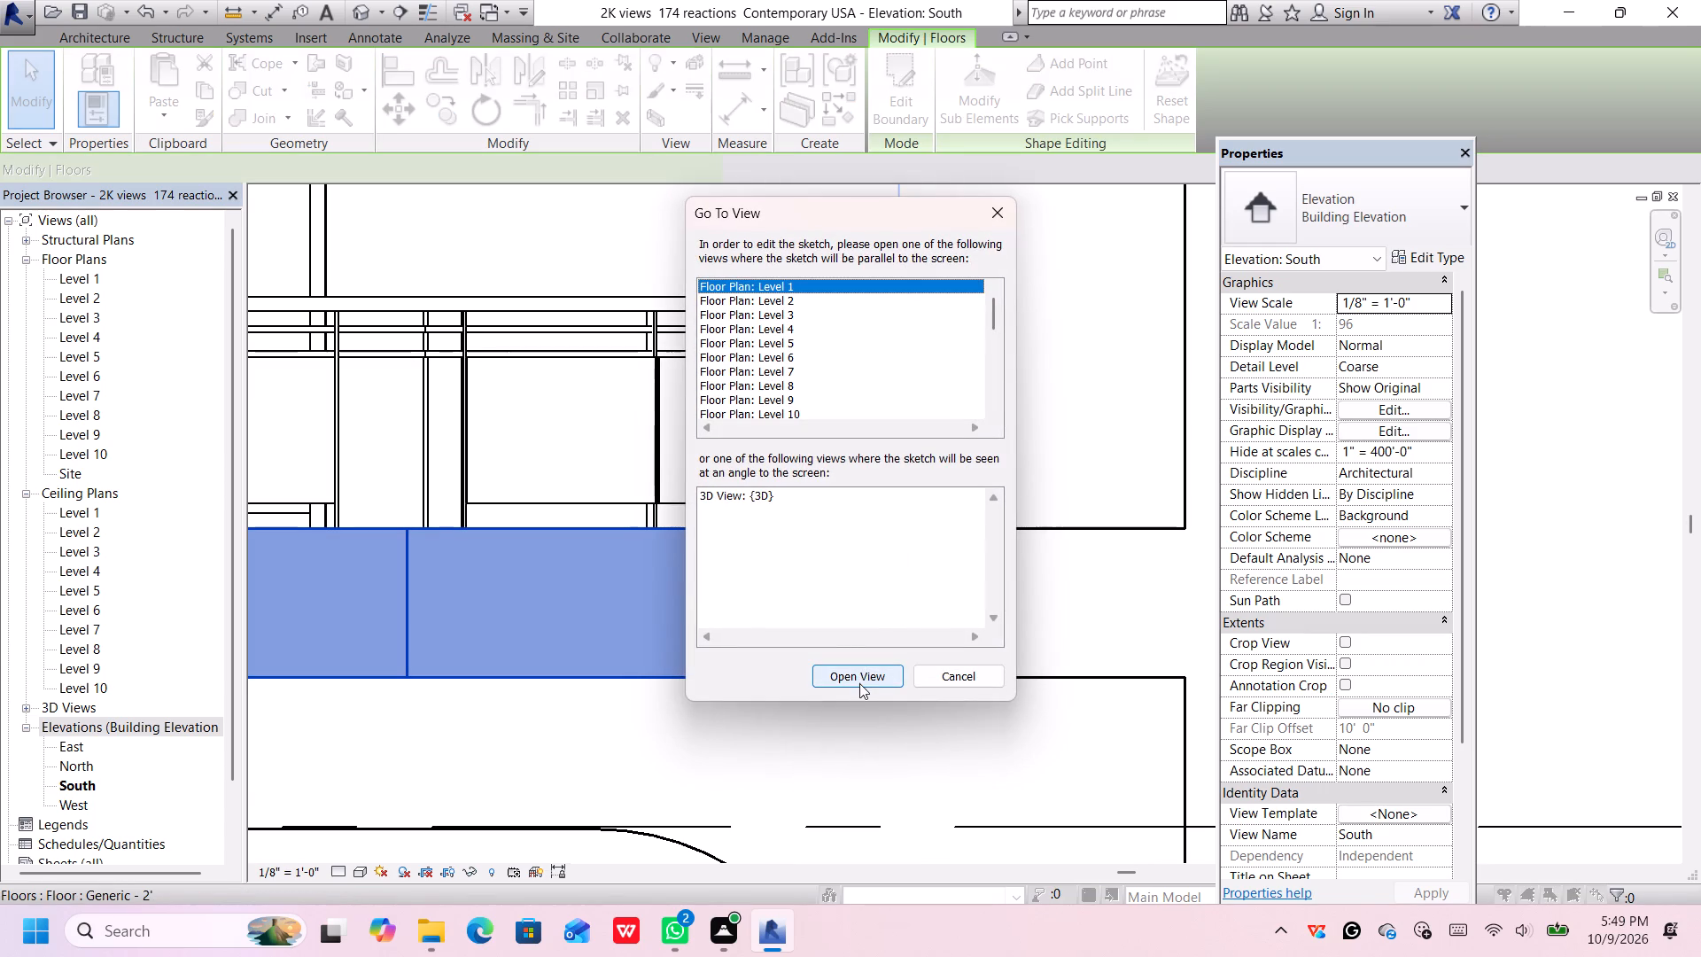
pyautogui.click(860, 679)
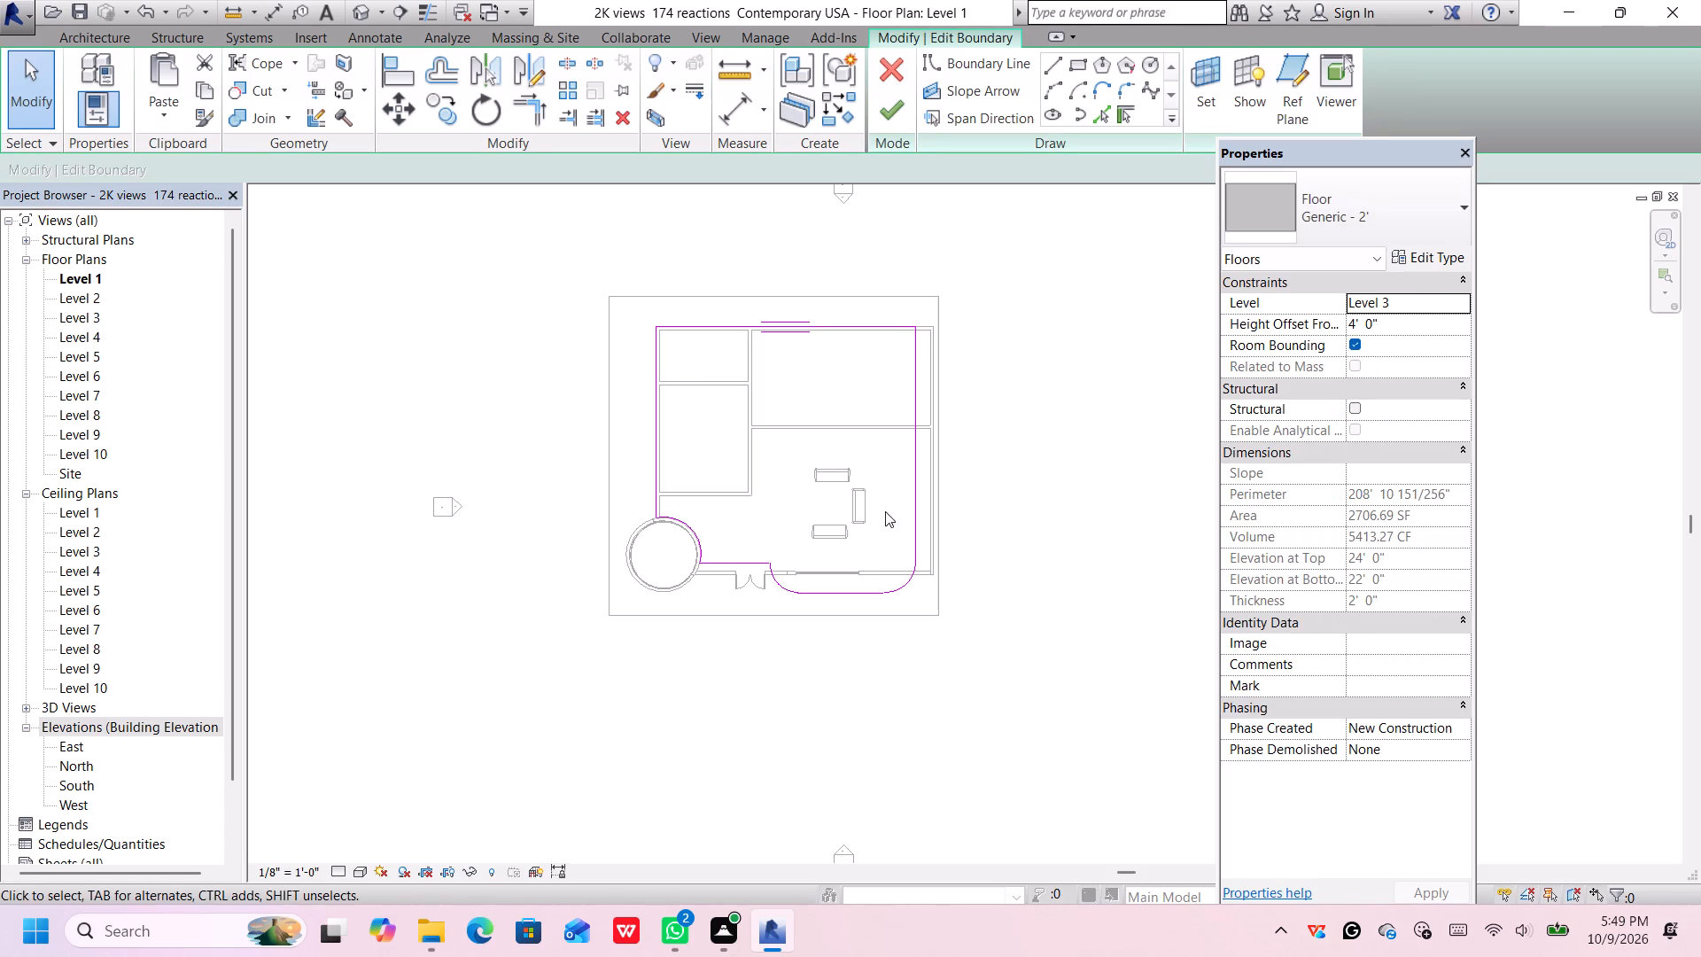
# Delete the straight outer side line of the slab boundary next to the building's outer side wall.
pyautogui.scroll(2, 923, 460)
pyautogui.middleClick(921, 476)
pyautogui.moveTo(919, 479); pyautogui.dragTo(878, 498, button='middle')
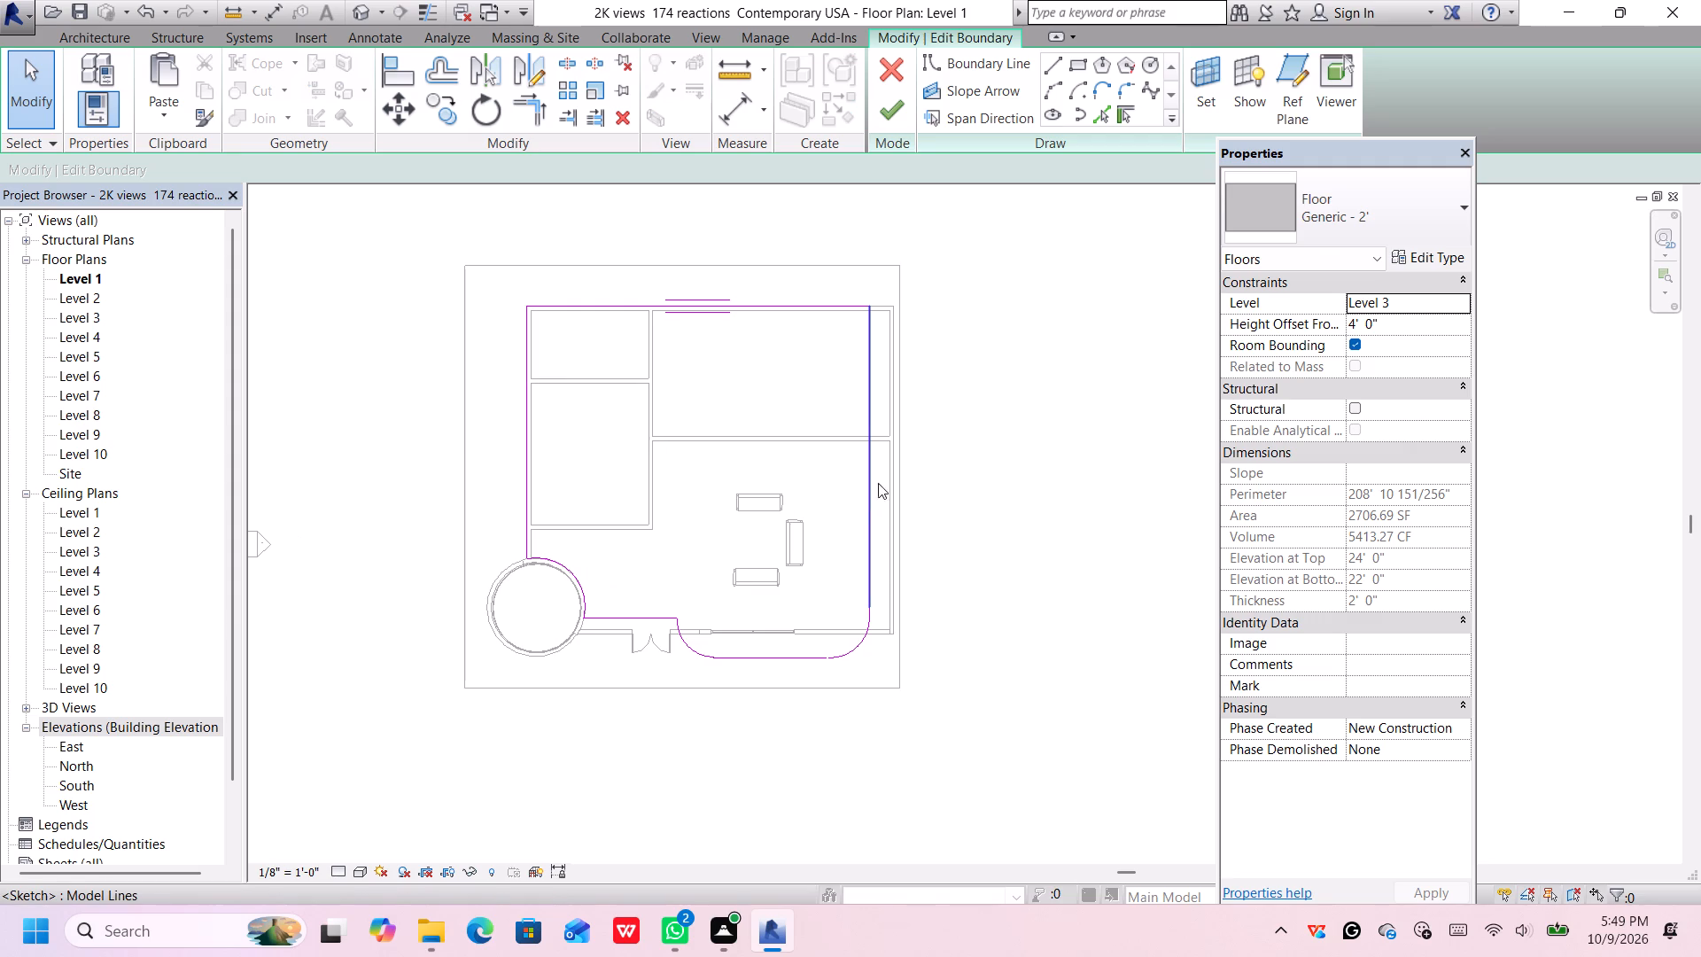
pyautogui.scroll(2, 892, 502)
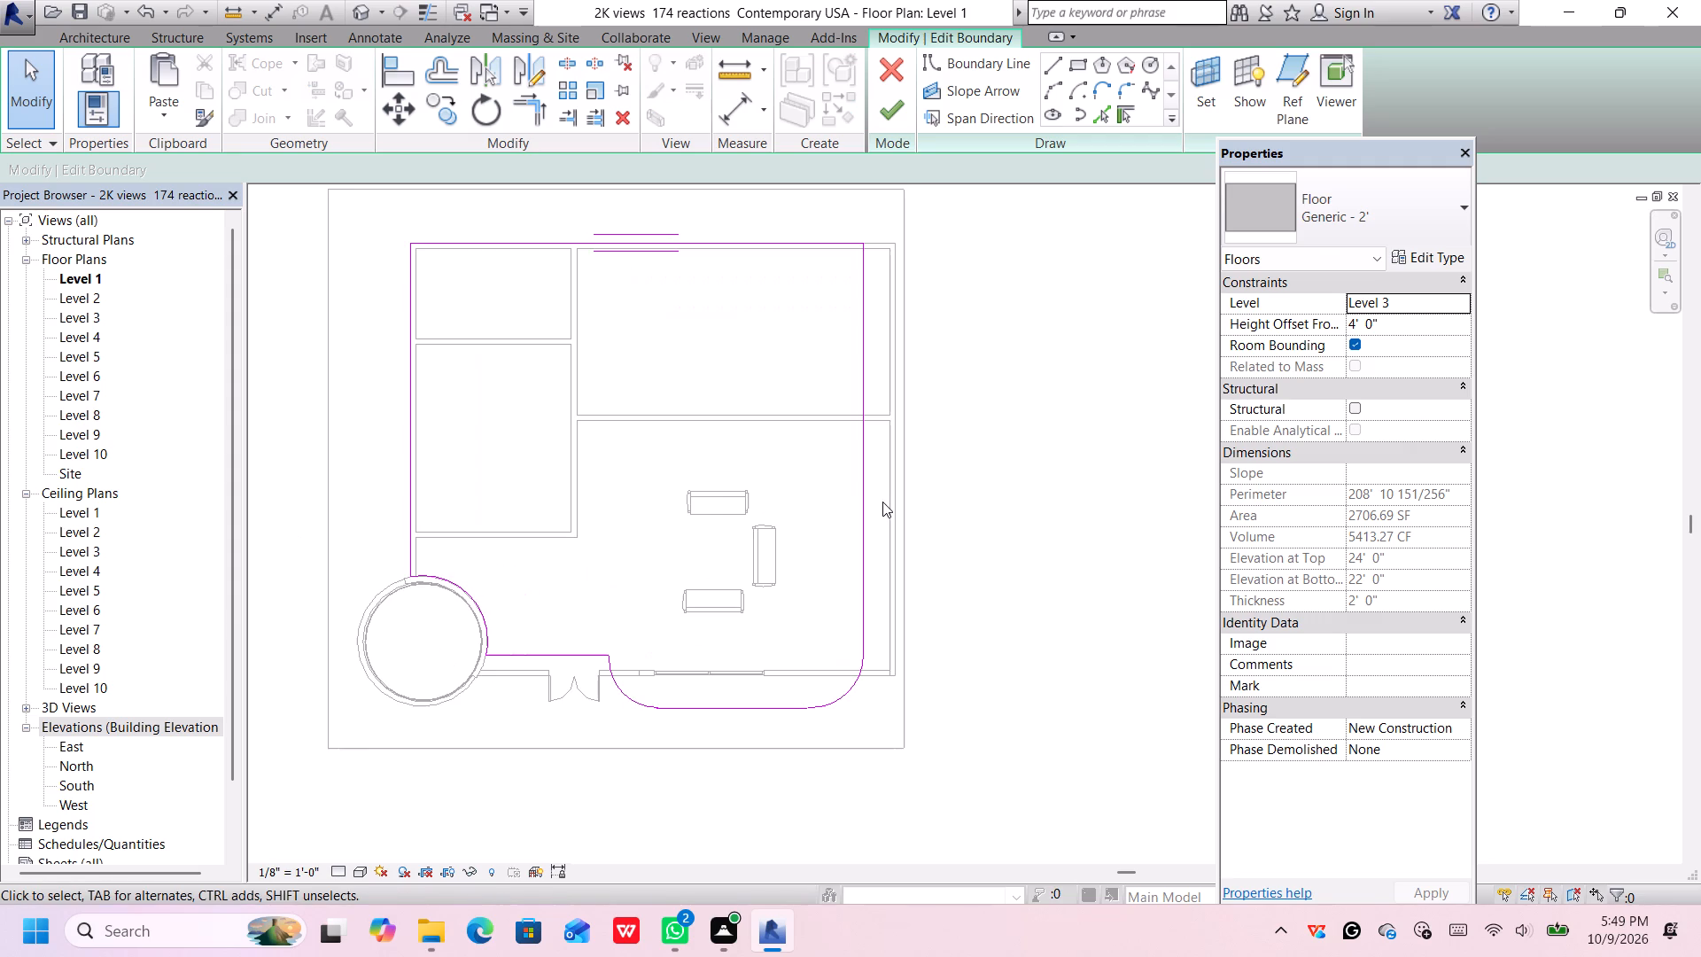
pyautogui.click(860, 497)
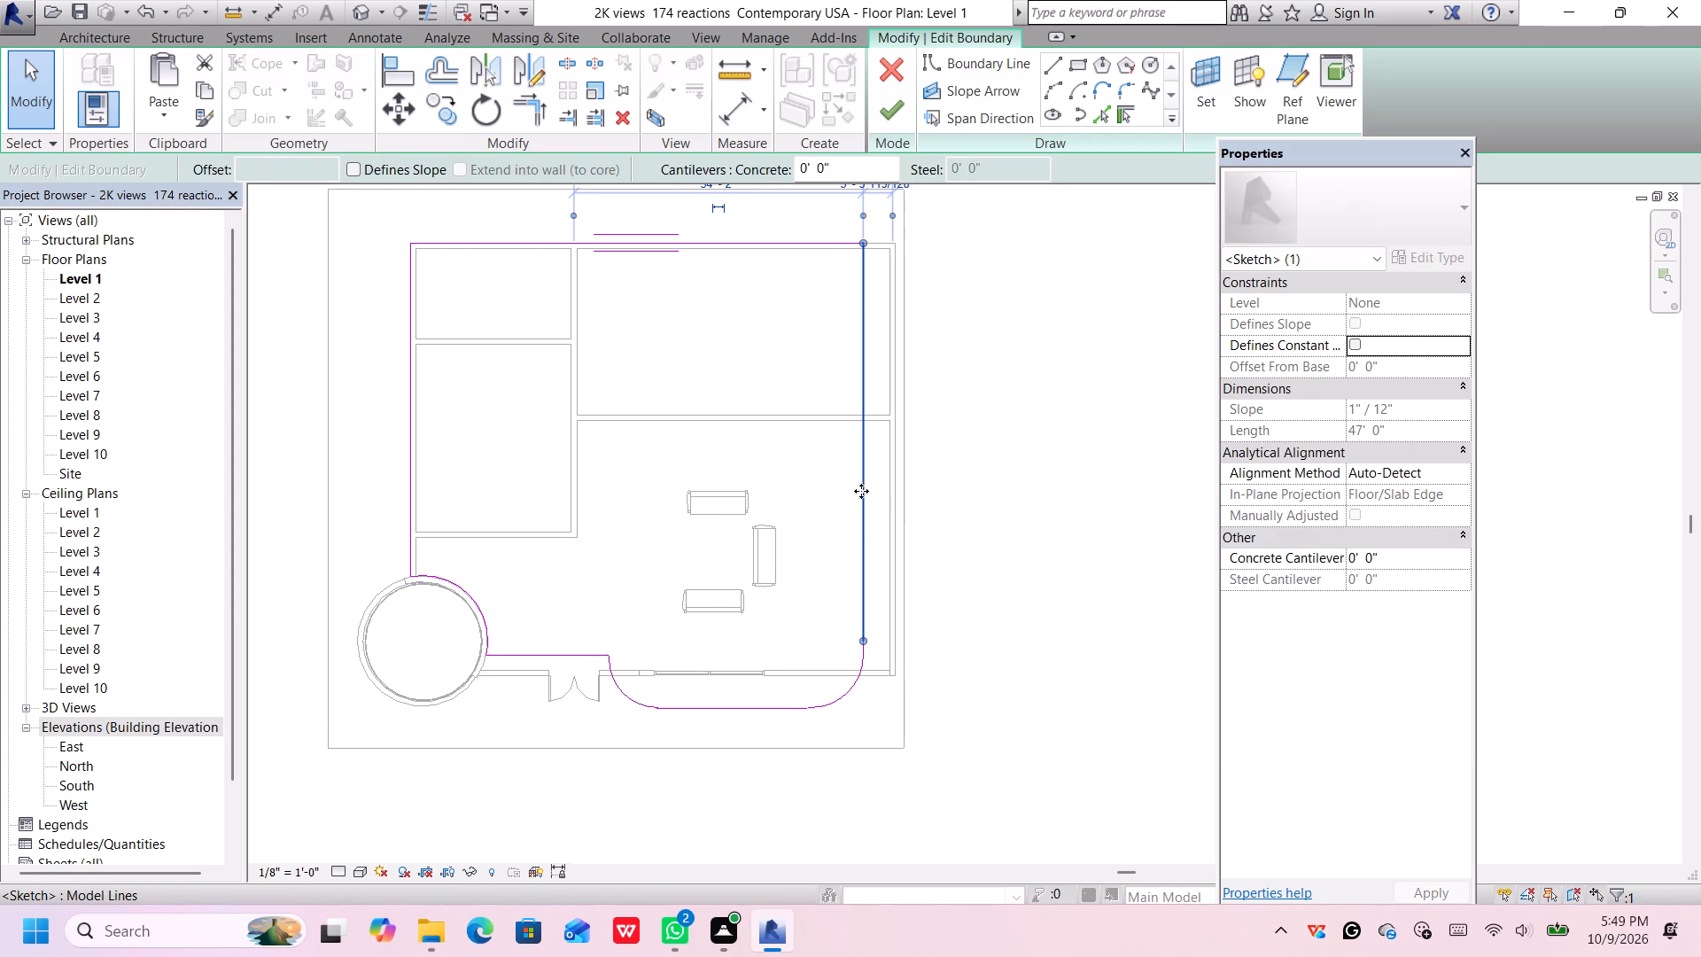
pyautogui.moveTo(862, 491); pyautogui.dragTo(817, 528, button='middle')
pyautogui.middleClick(814, 531)
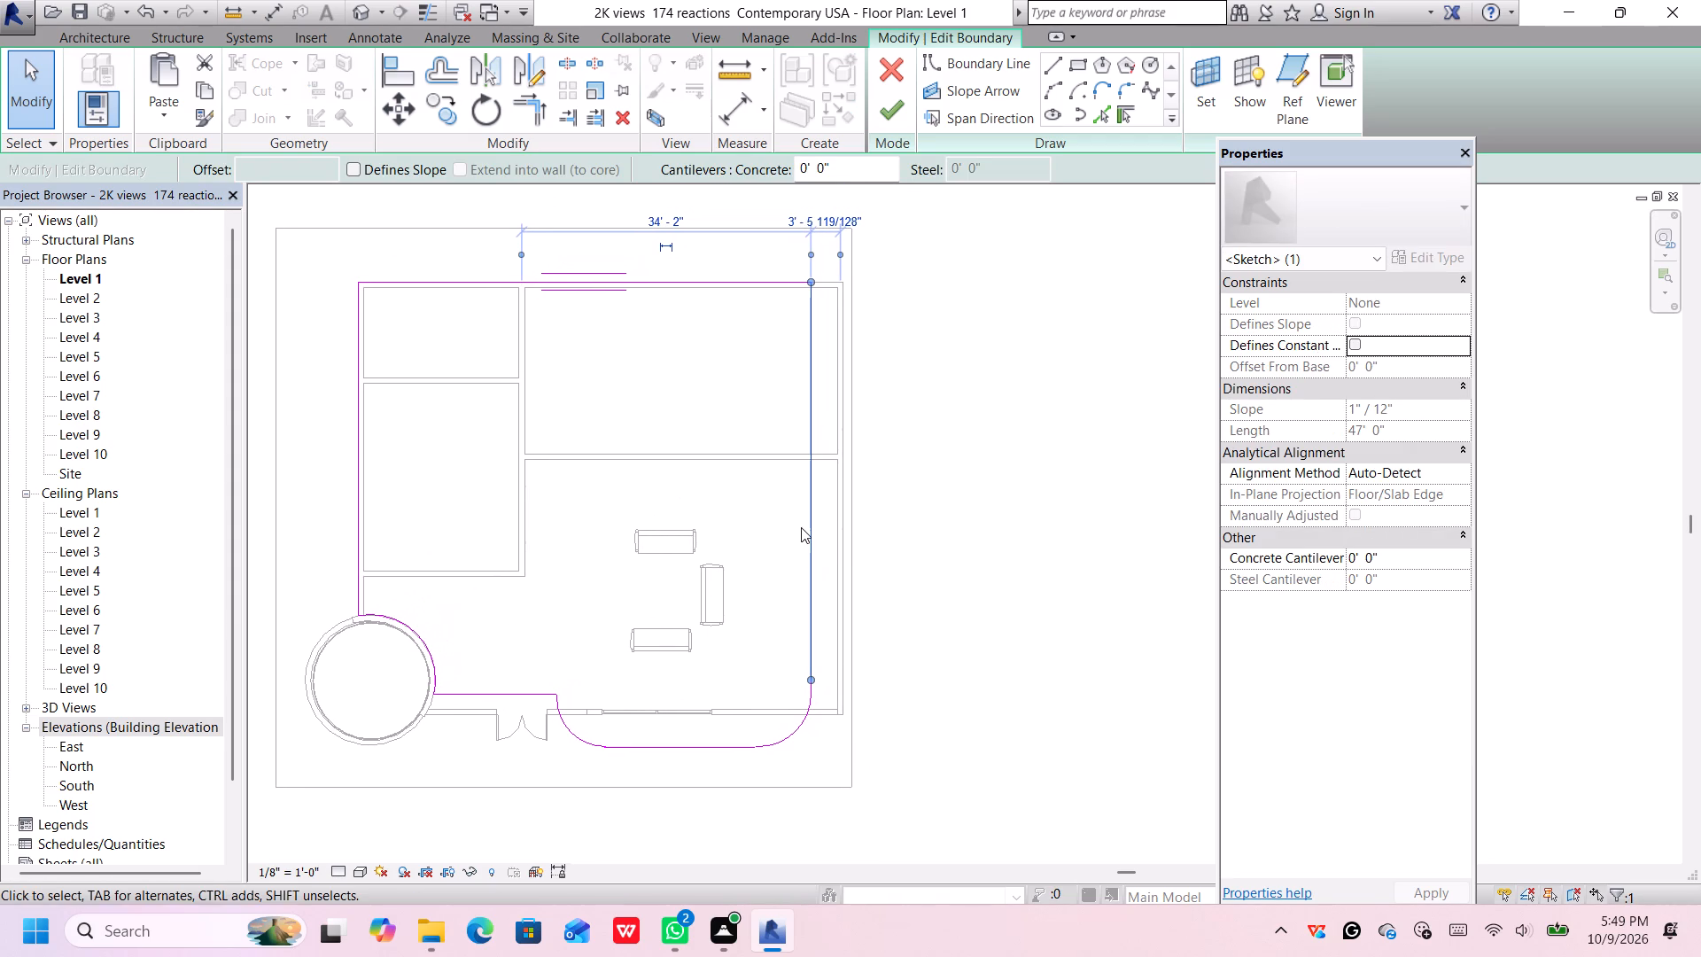
pyautogui.press('Delete')
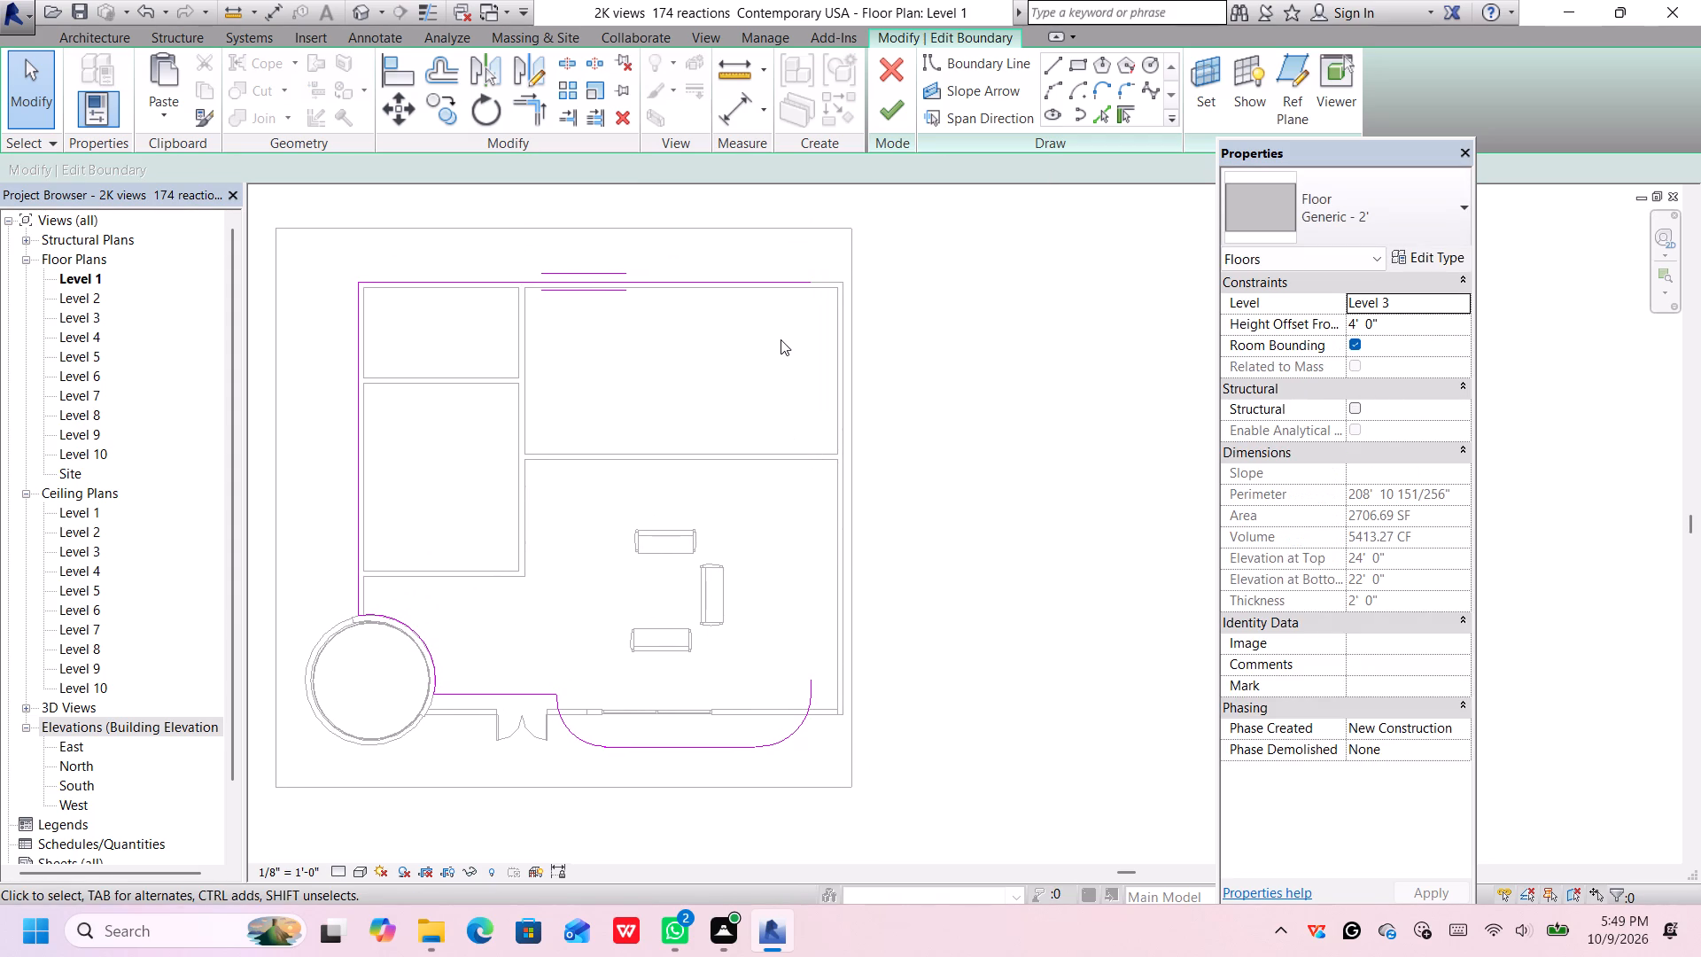
# Extend the slab's rear boundary line by about 3' 10" to the outer corner of the side wall.
pyautogui.press('l')
pyautogui.press('Return')
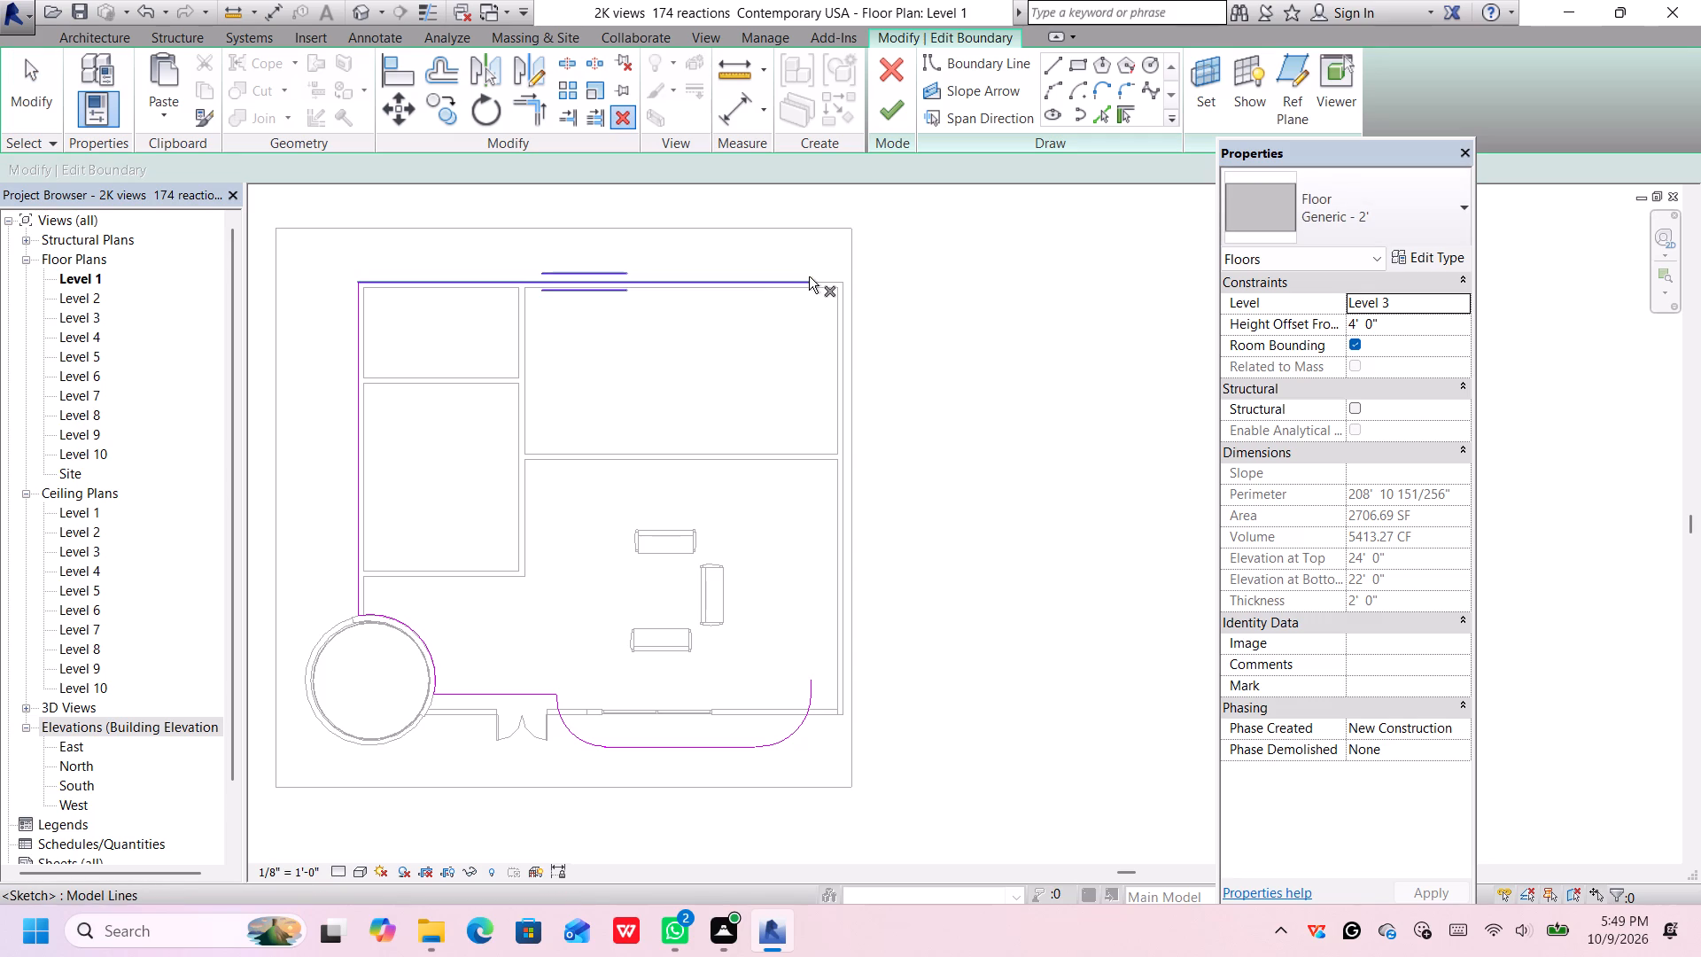
pyautogui.click(1047, 62)
pyautogui.scroll(2, 807, 283)
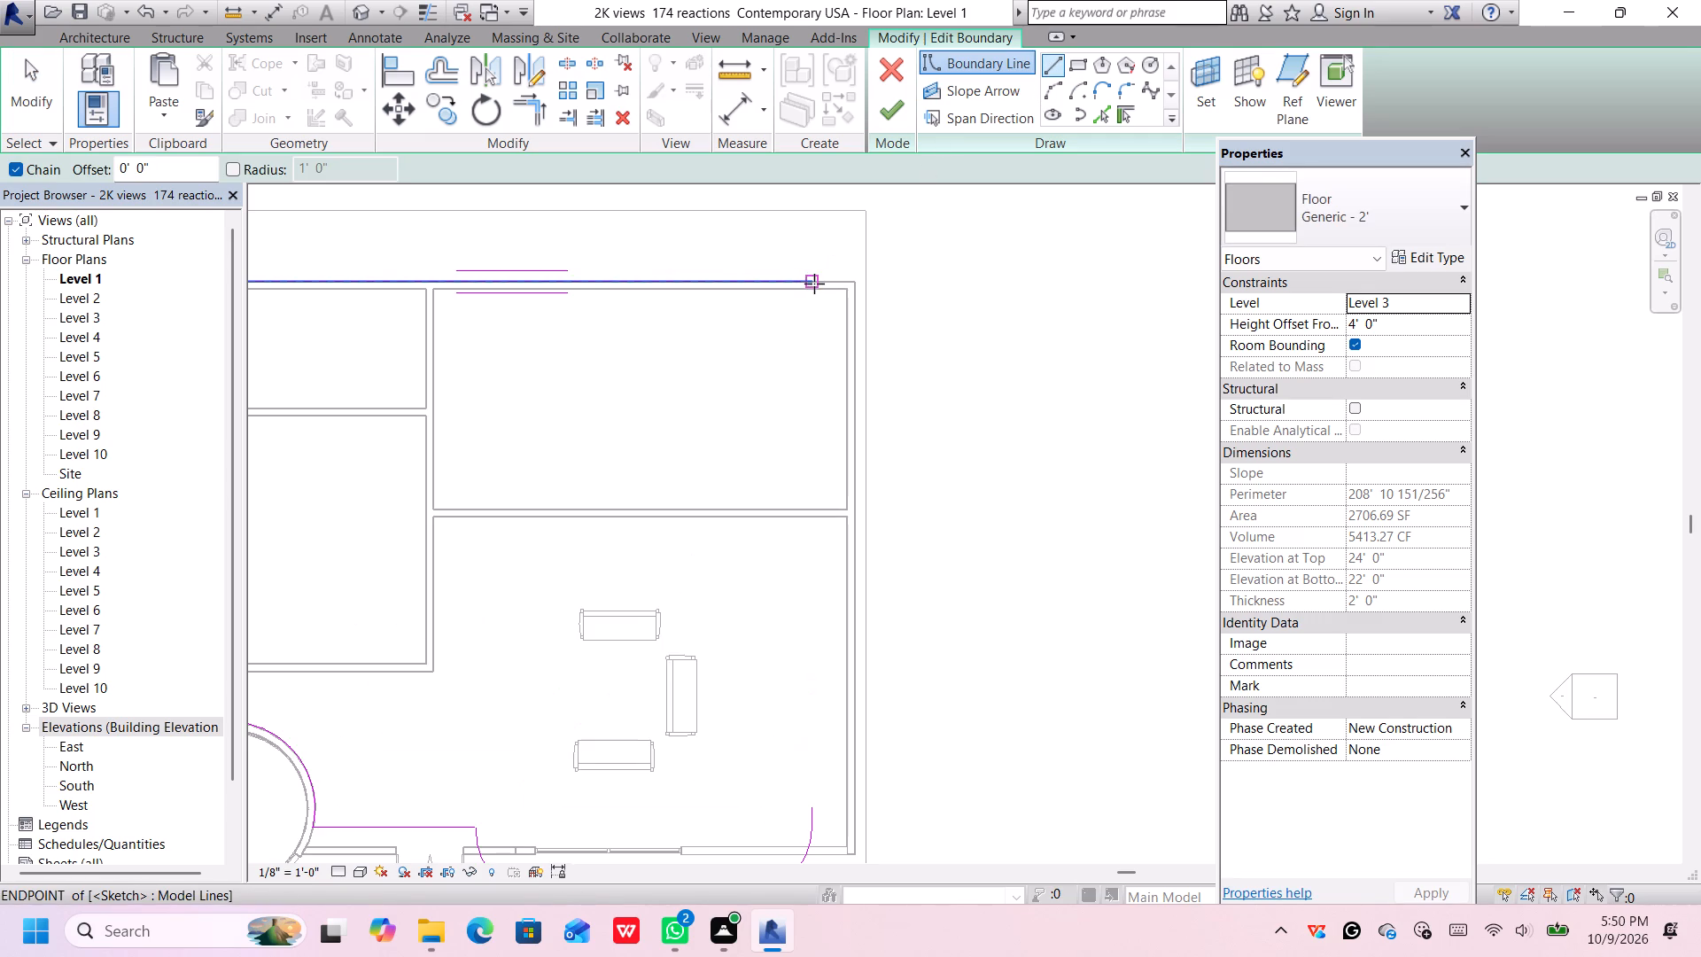
pyautogui.click(814, 284)
pyautogui.click(853, 283)
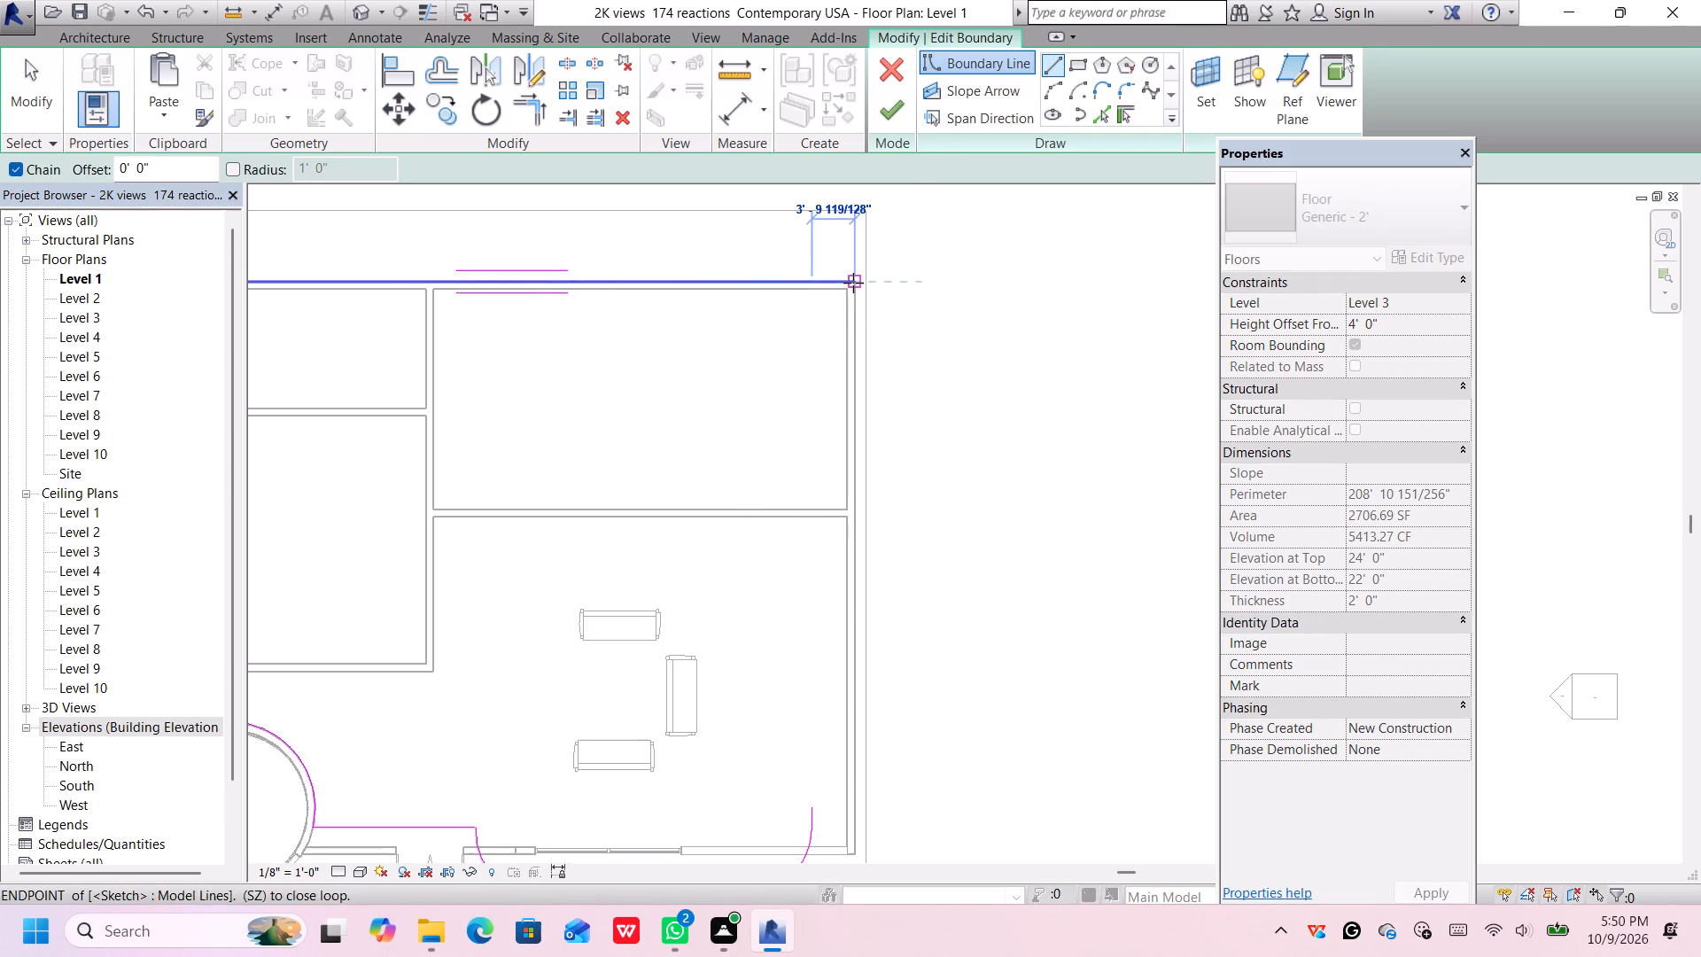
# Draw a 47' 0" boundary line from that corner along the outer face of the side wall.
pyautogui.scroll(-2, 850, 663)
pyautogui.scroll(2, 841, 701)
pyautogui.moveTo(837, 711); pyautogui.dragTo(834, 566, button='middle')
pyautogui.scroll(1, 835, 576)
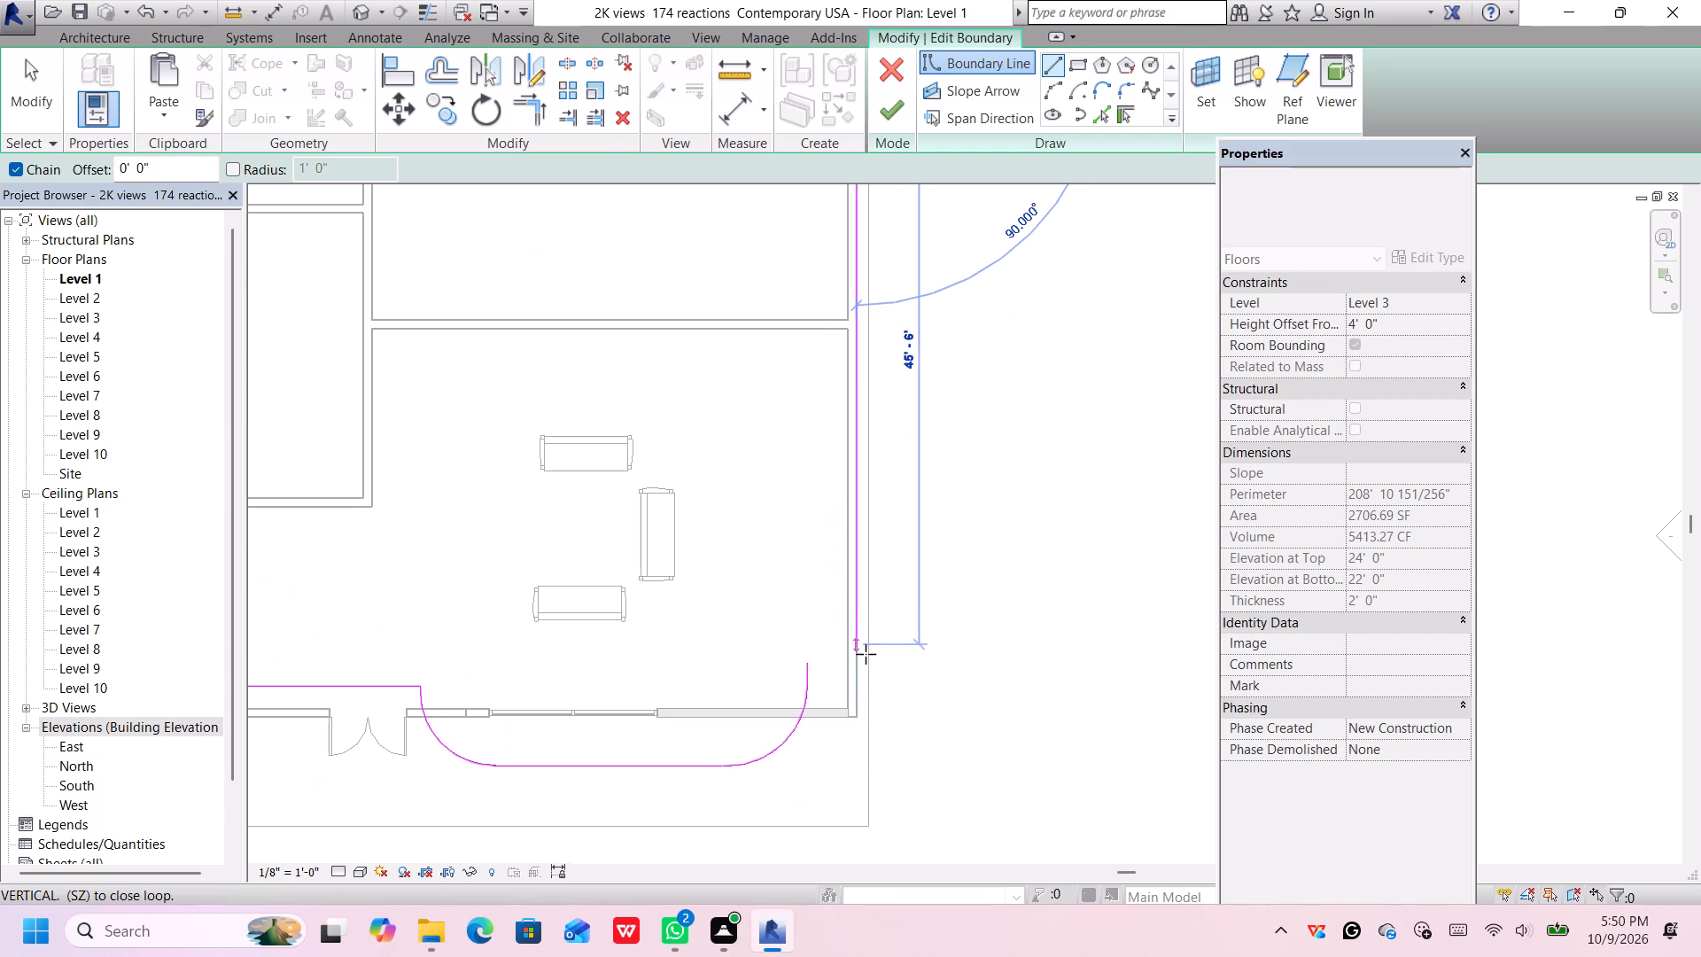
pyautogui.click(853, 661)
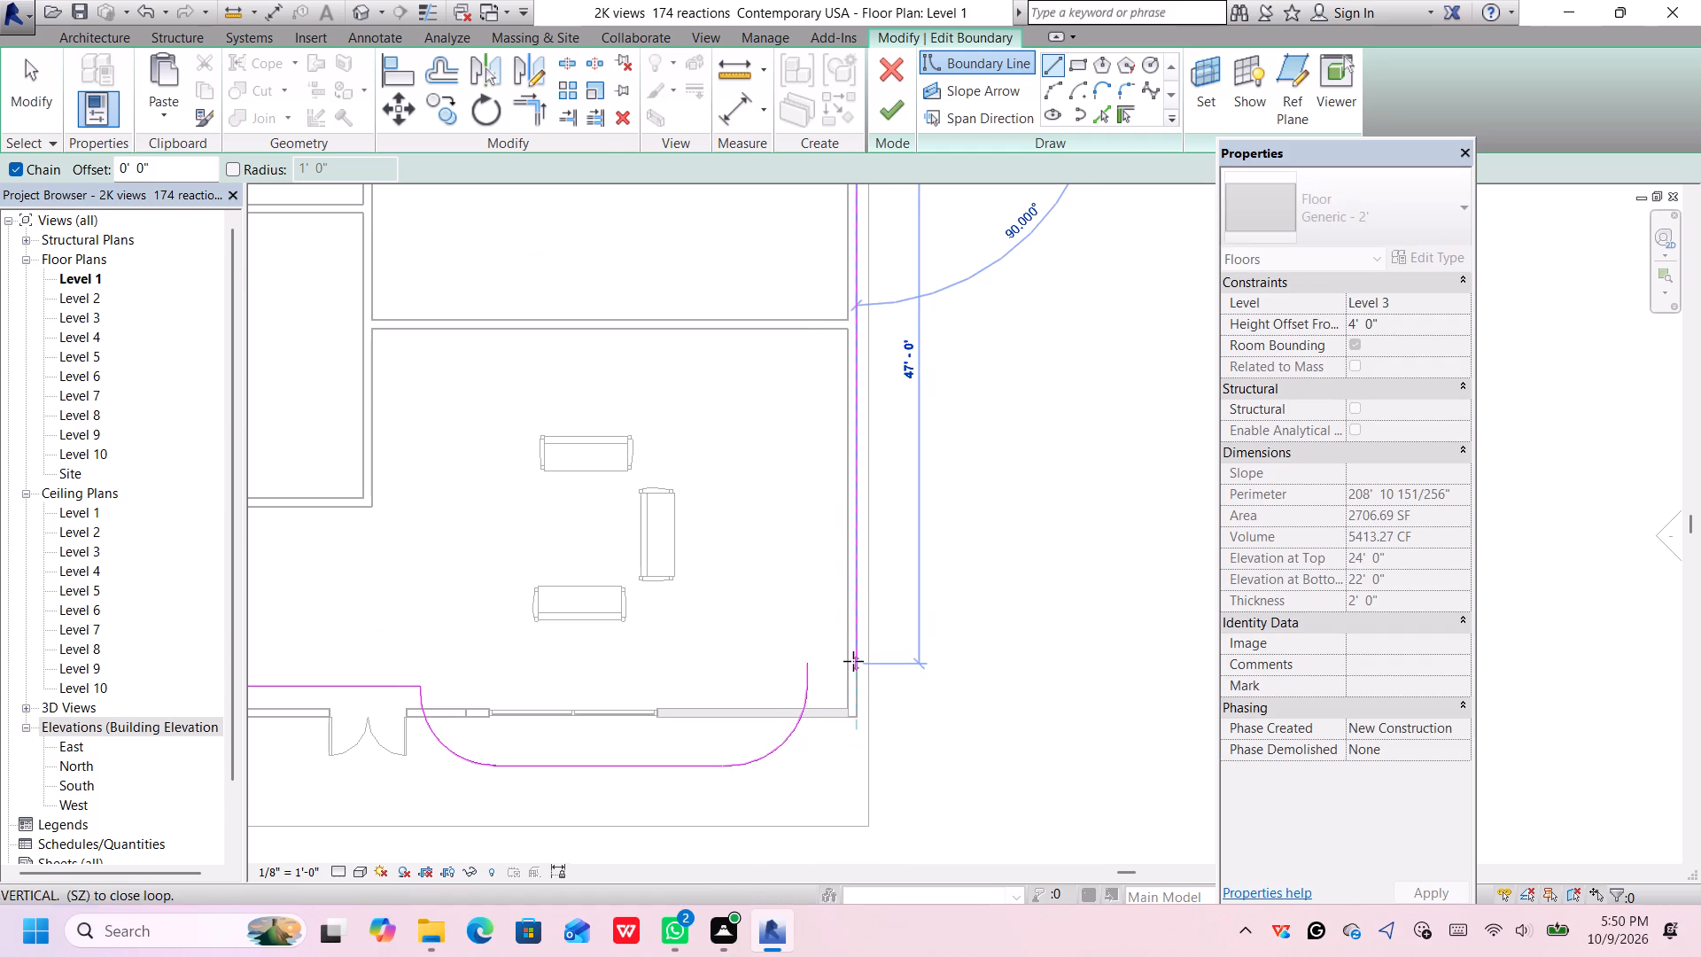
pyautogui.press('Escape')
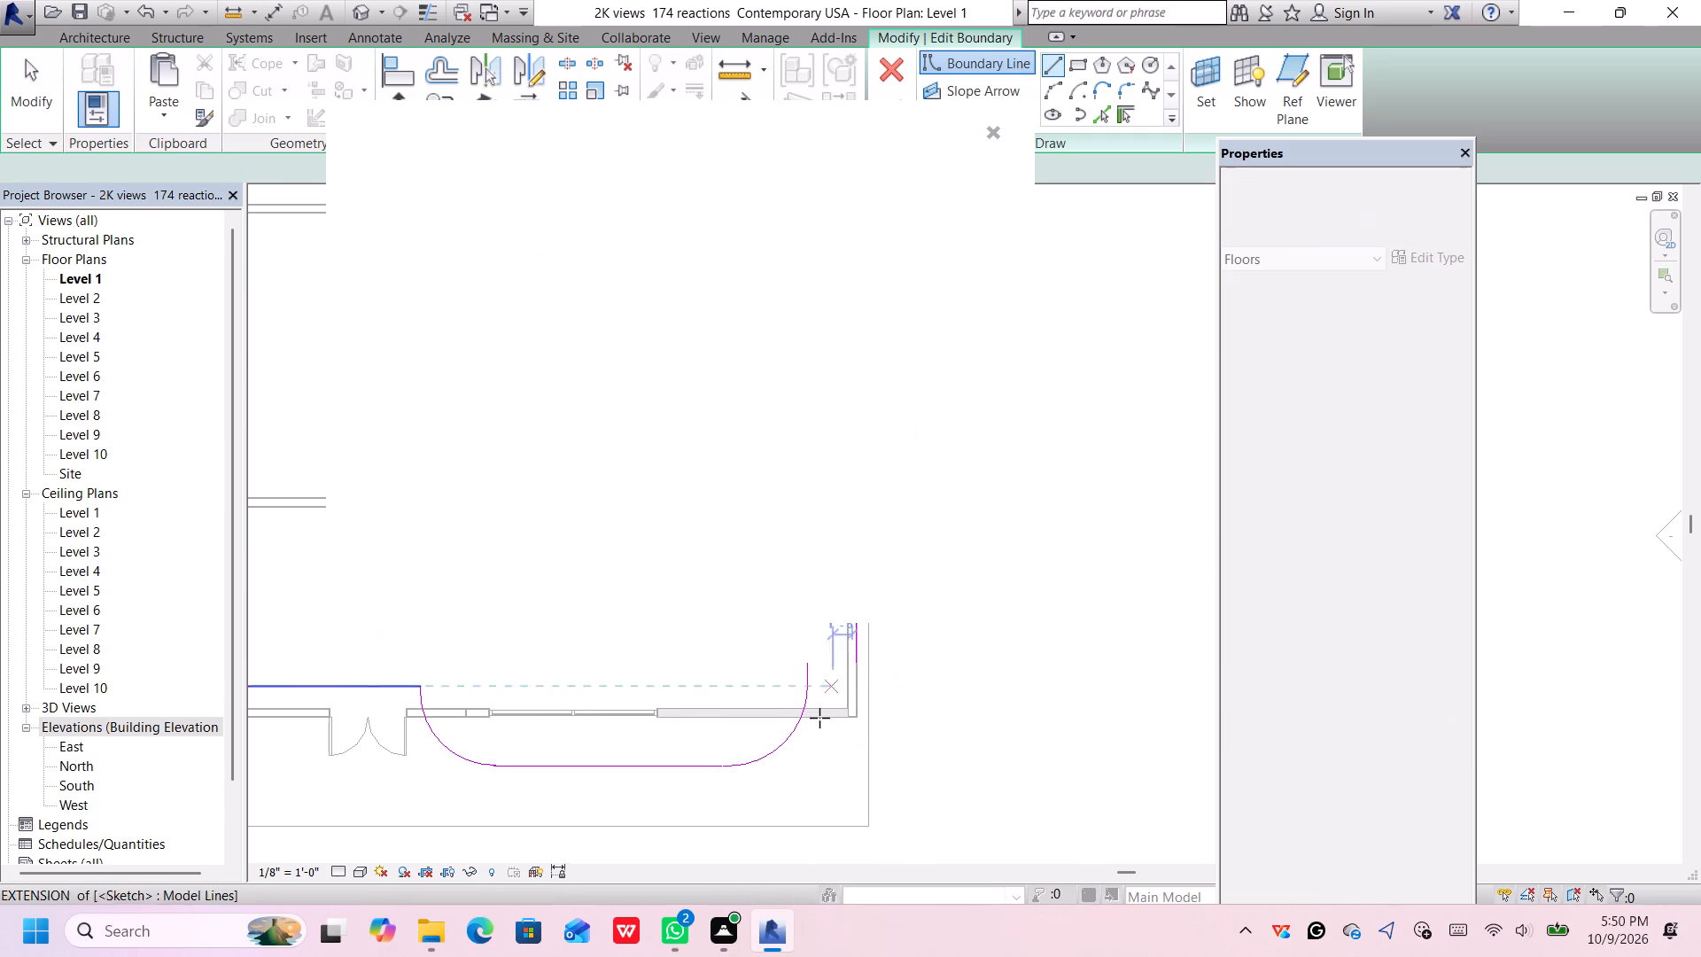
# Dismiss the notification pop-up covering the floor plan.
pyautogui.click(987, 126)
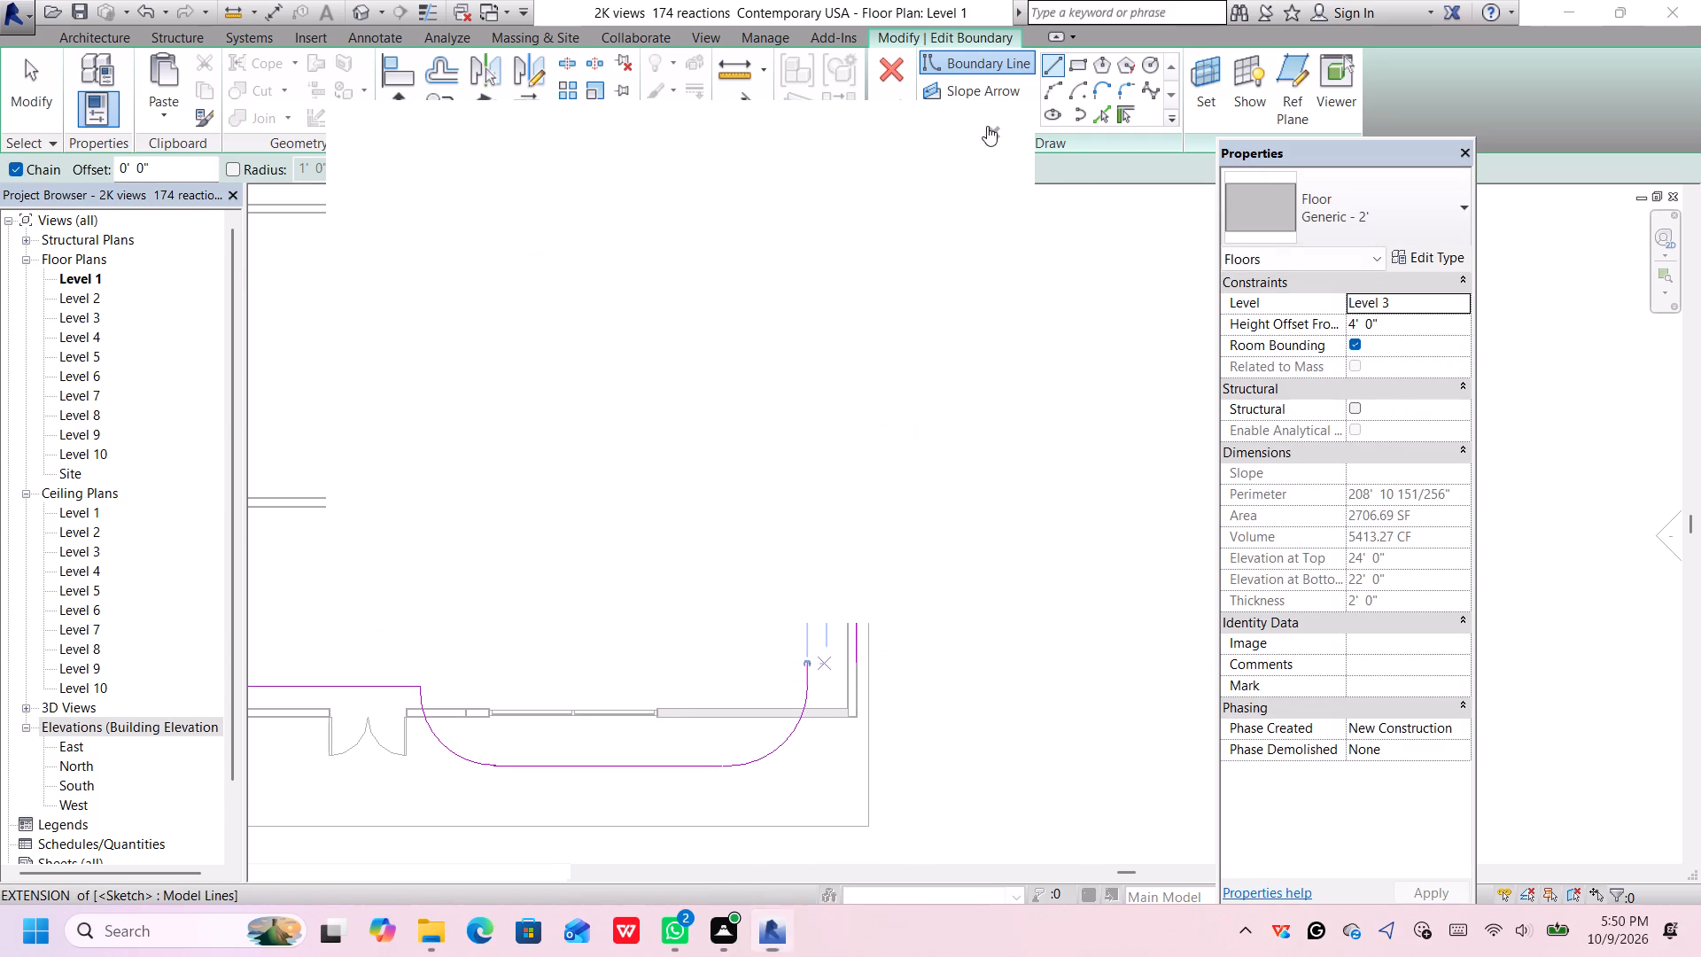
pyautogui.click(996, 127)
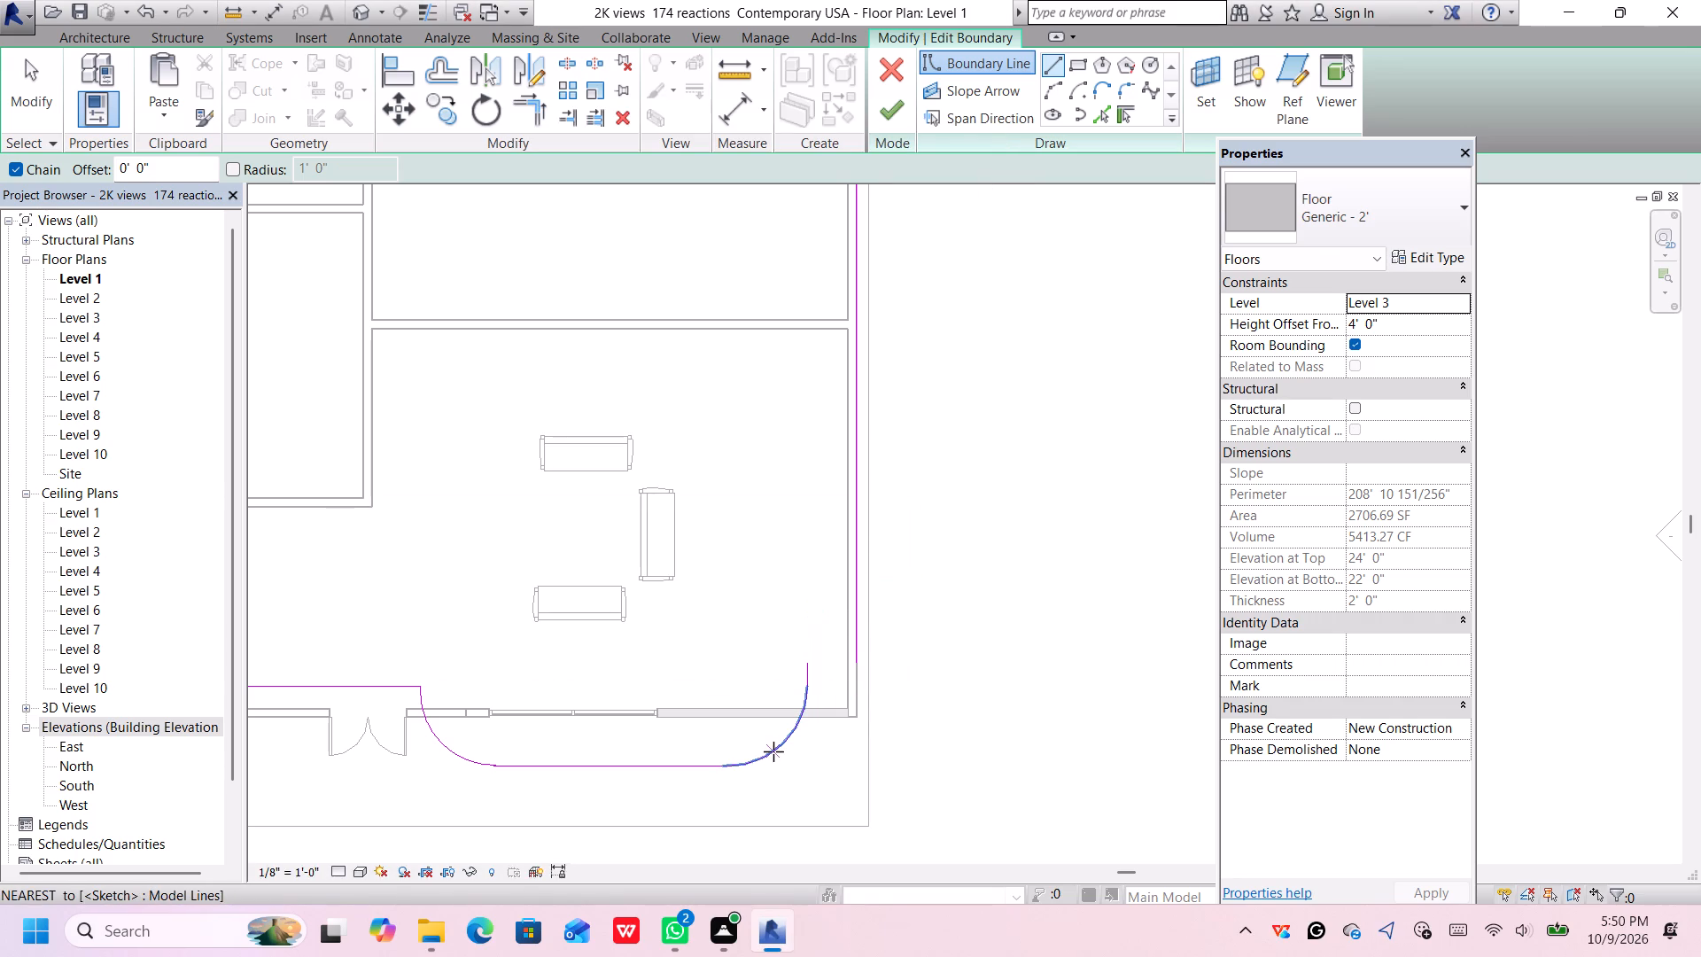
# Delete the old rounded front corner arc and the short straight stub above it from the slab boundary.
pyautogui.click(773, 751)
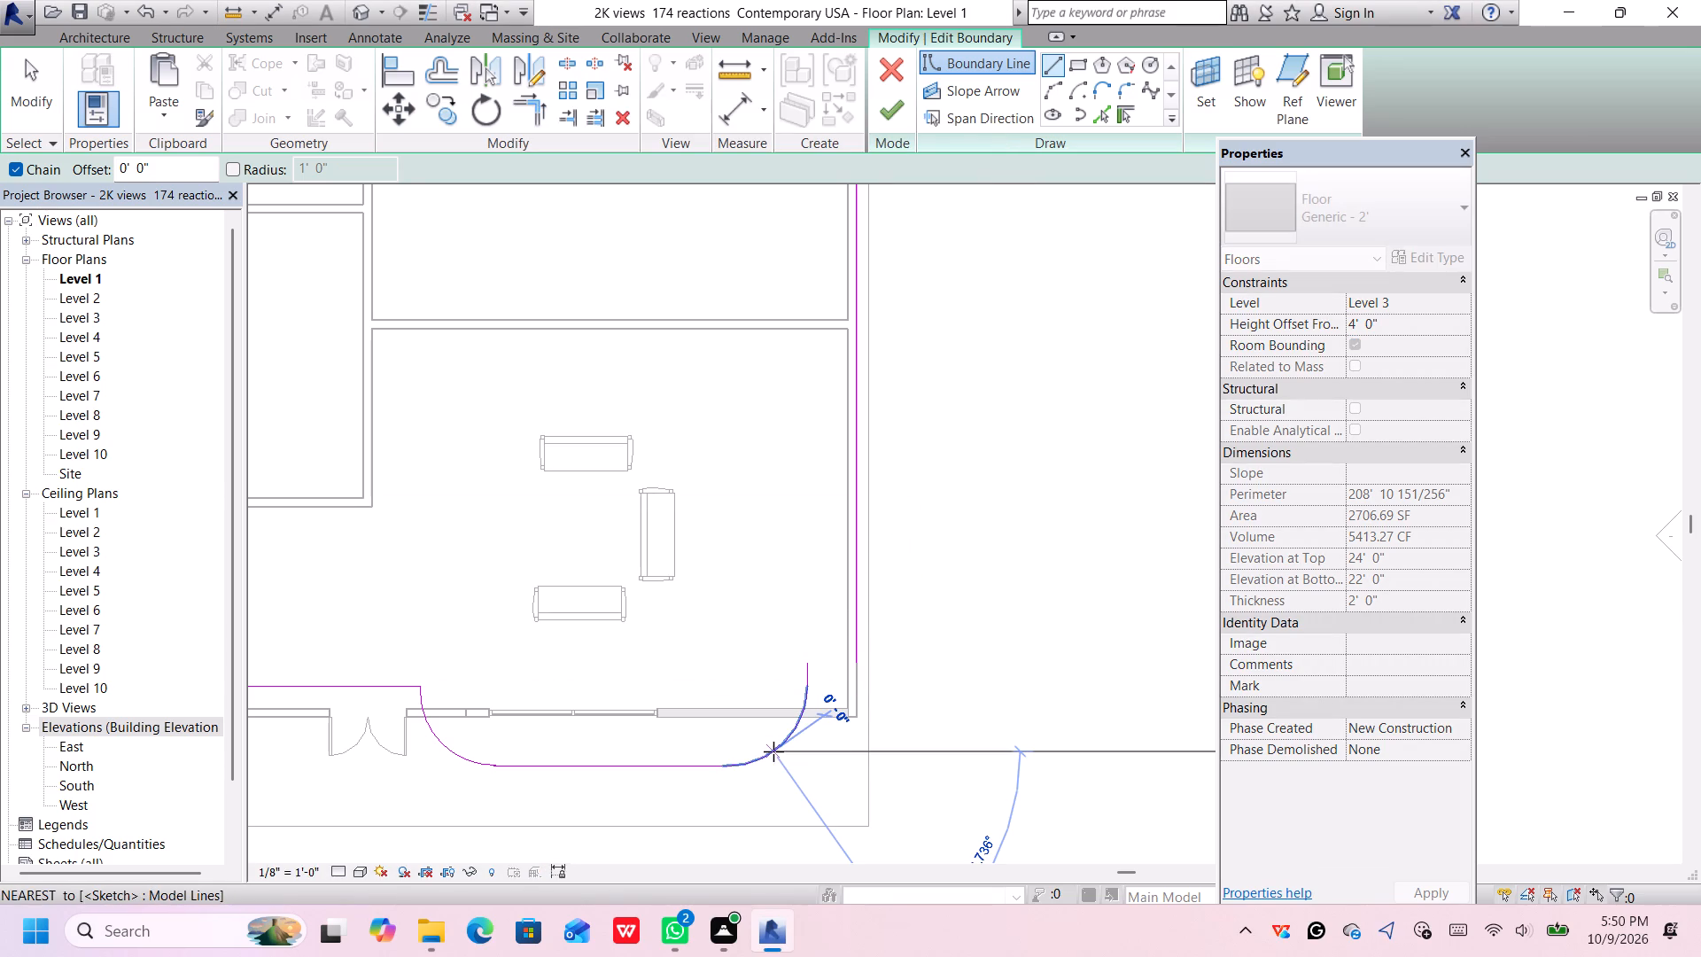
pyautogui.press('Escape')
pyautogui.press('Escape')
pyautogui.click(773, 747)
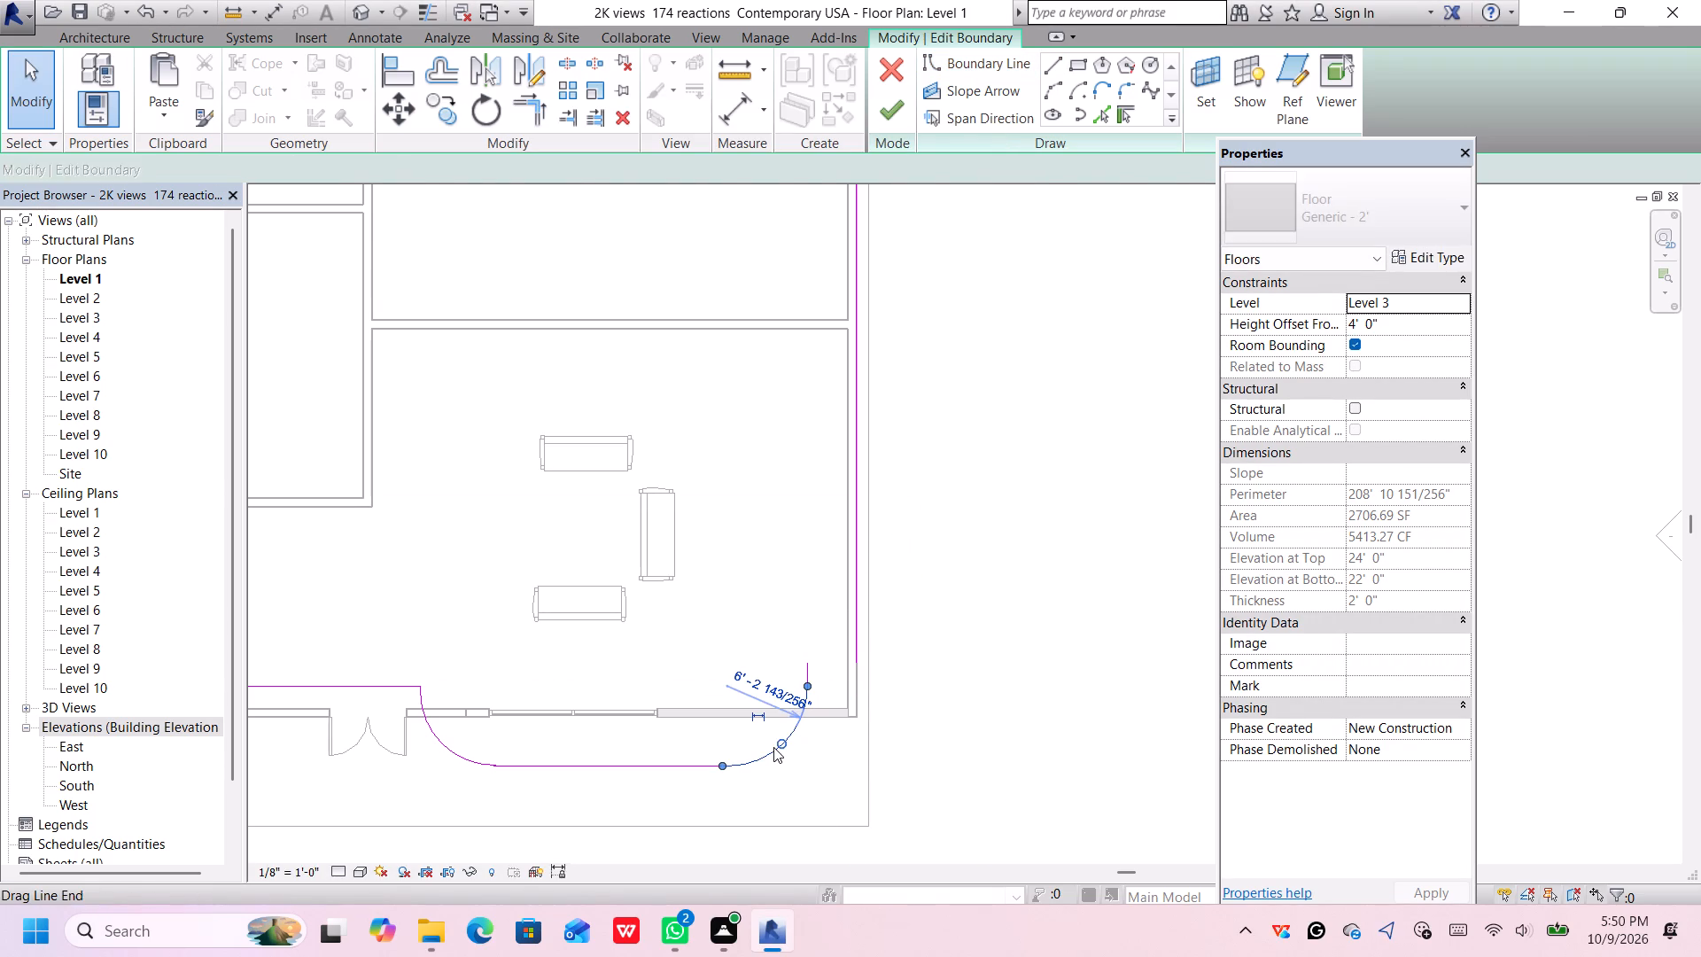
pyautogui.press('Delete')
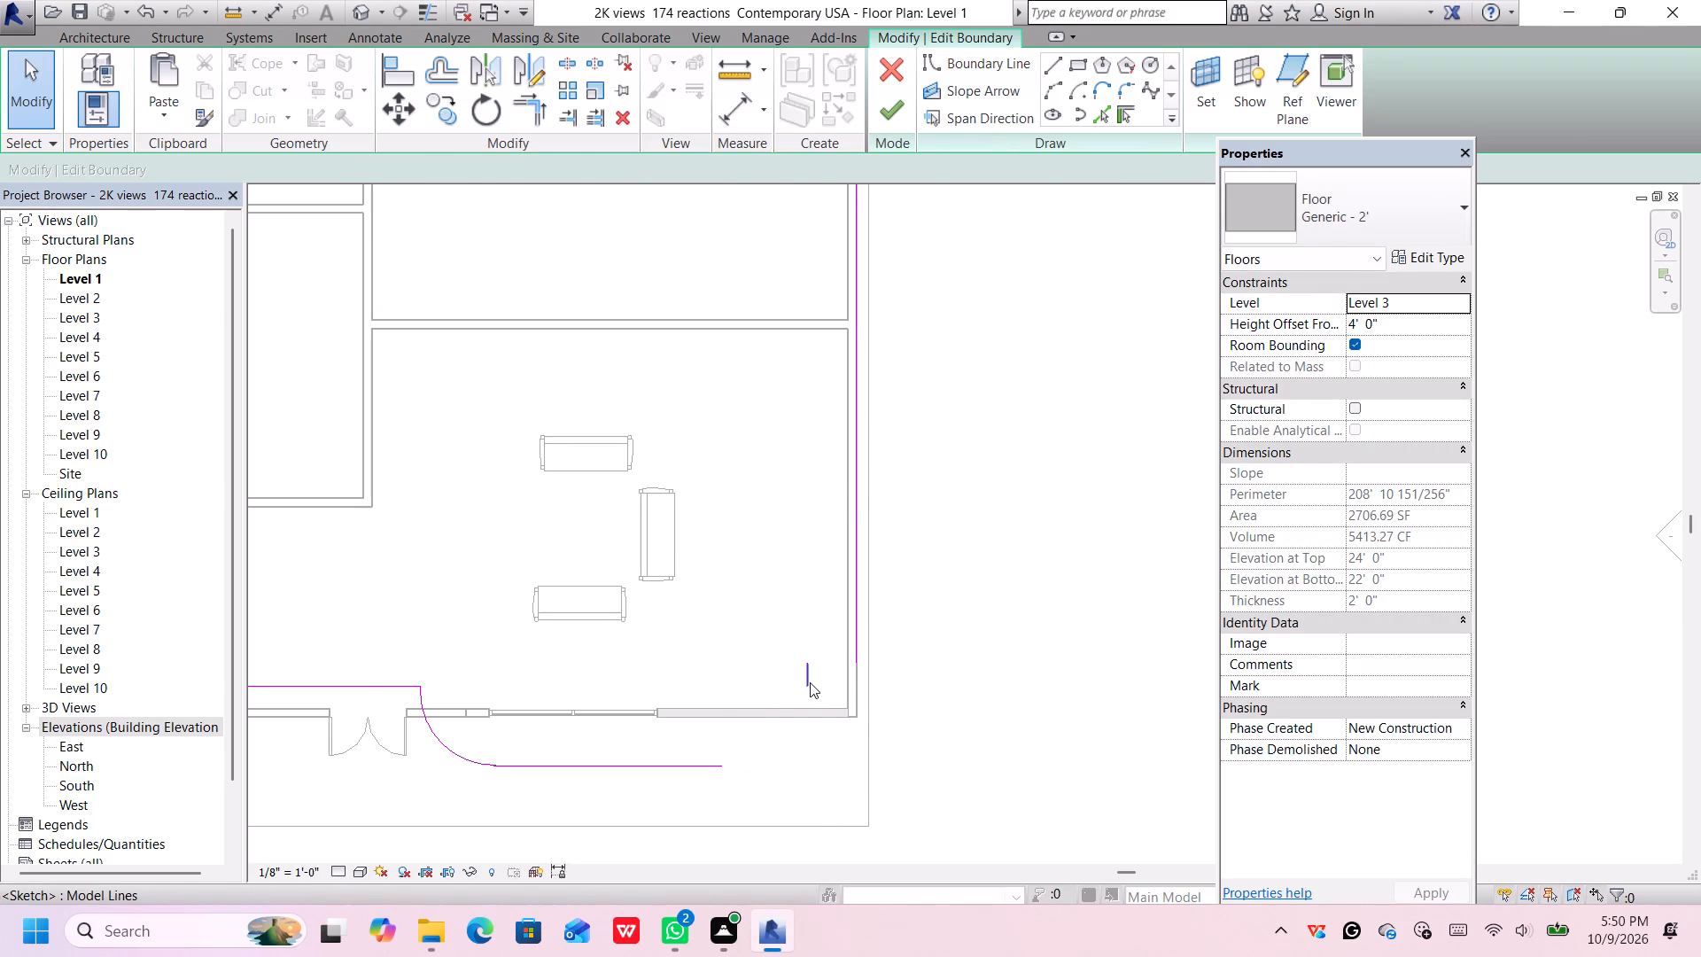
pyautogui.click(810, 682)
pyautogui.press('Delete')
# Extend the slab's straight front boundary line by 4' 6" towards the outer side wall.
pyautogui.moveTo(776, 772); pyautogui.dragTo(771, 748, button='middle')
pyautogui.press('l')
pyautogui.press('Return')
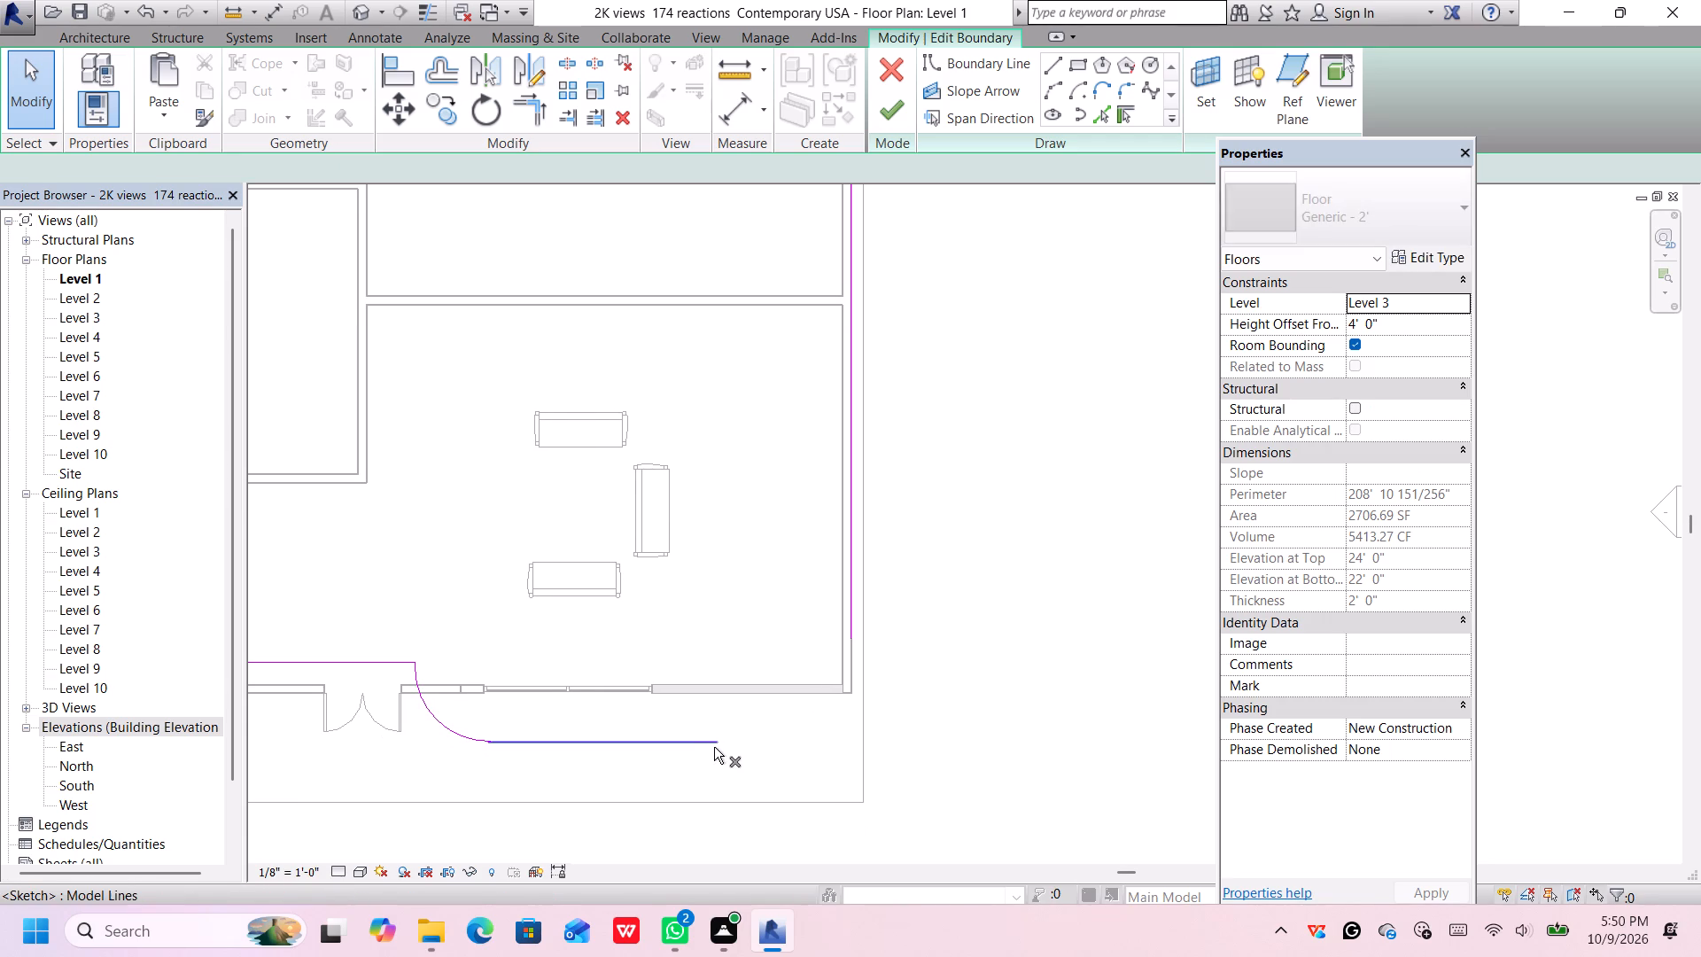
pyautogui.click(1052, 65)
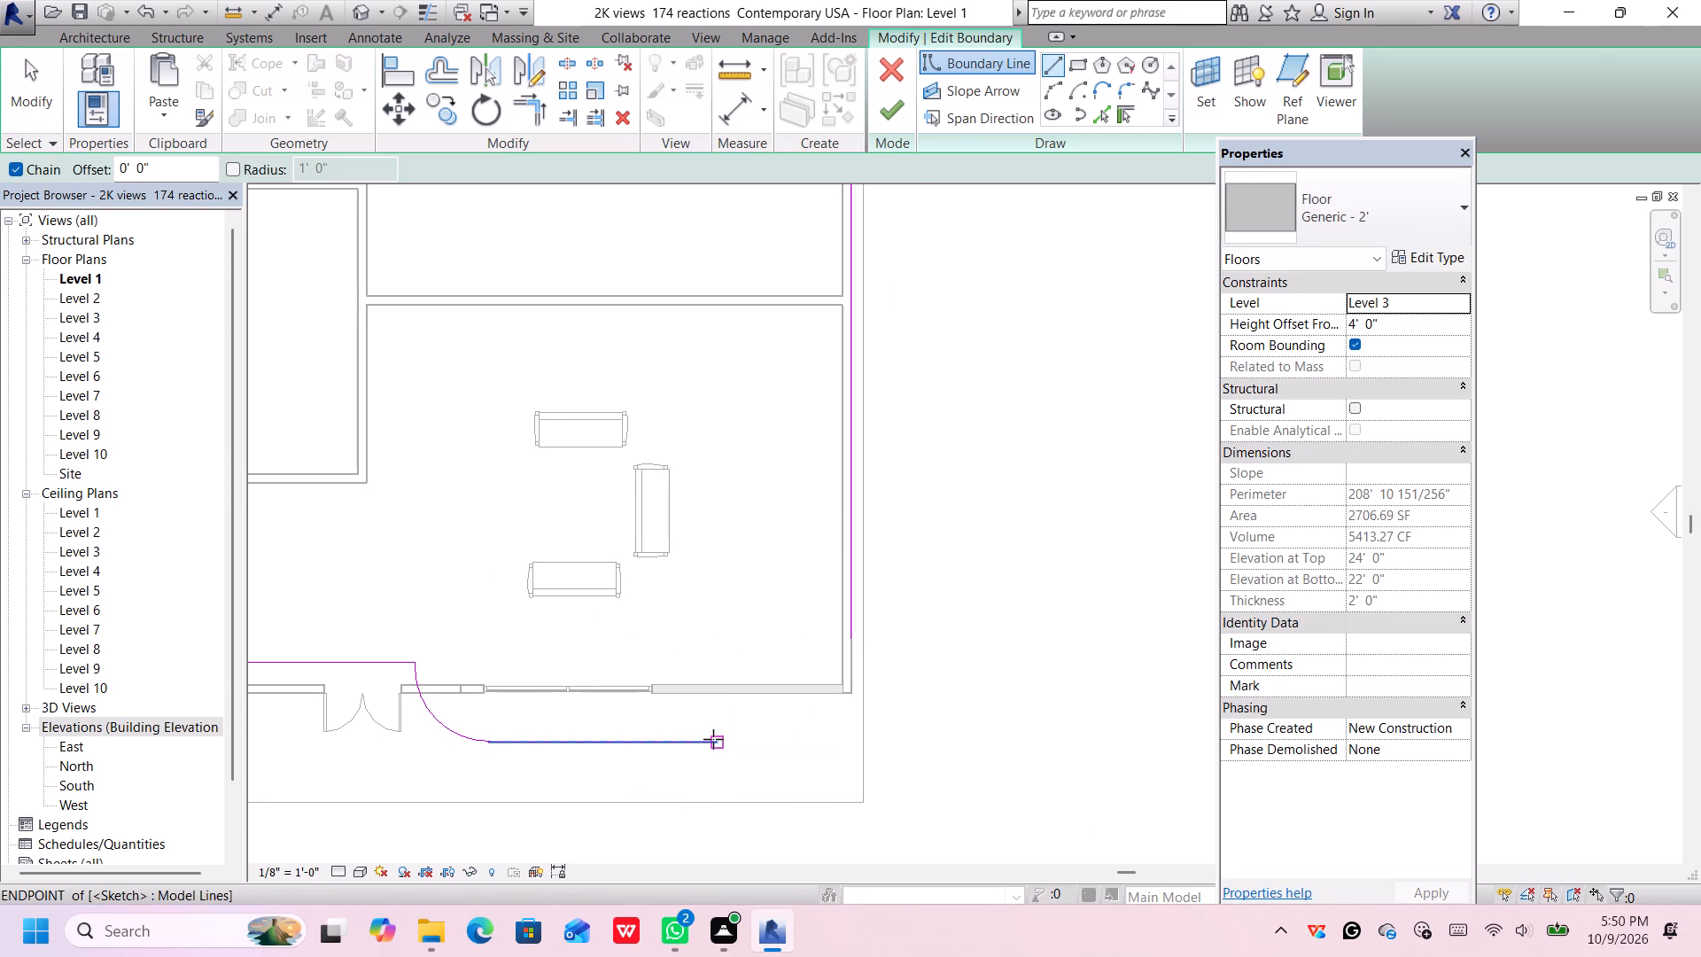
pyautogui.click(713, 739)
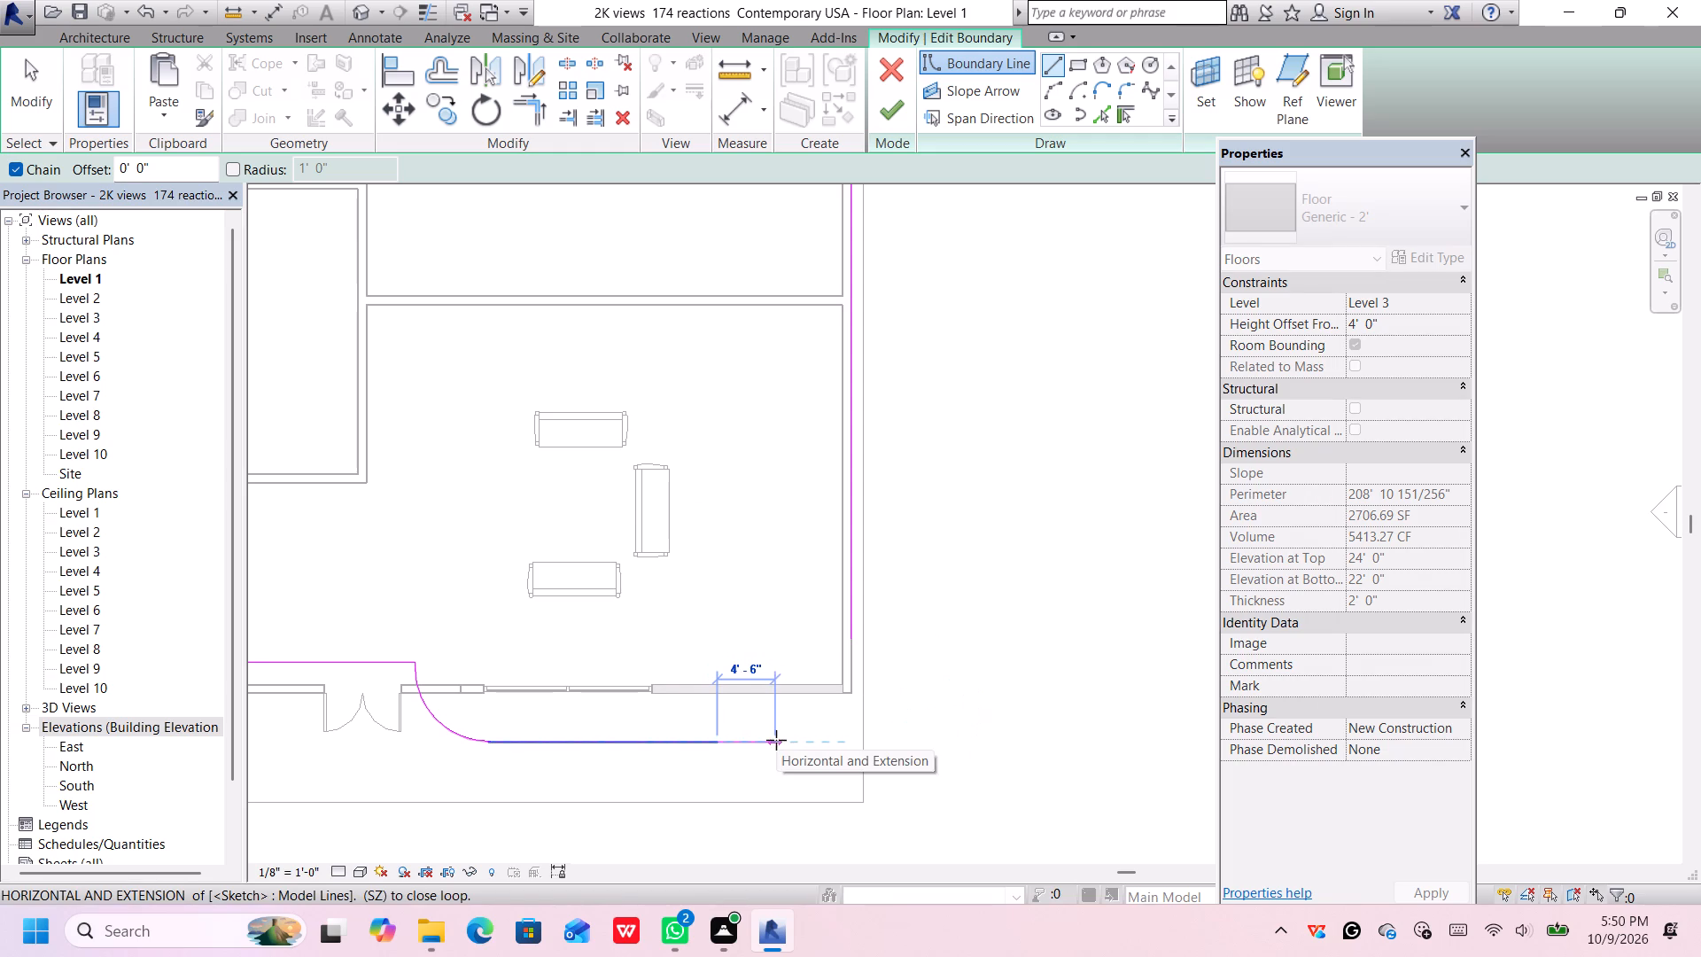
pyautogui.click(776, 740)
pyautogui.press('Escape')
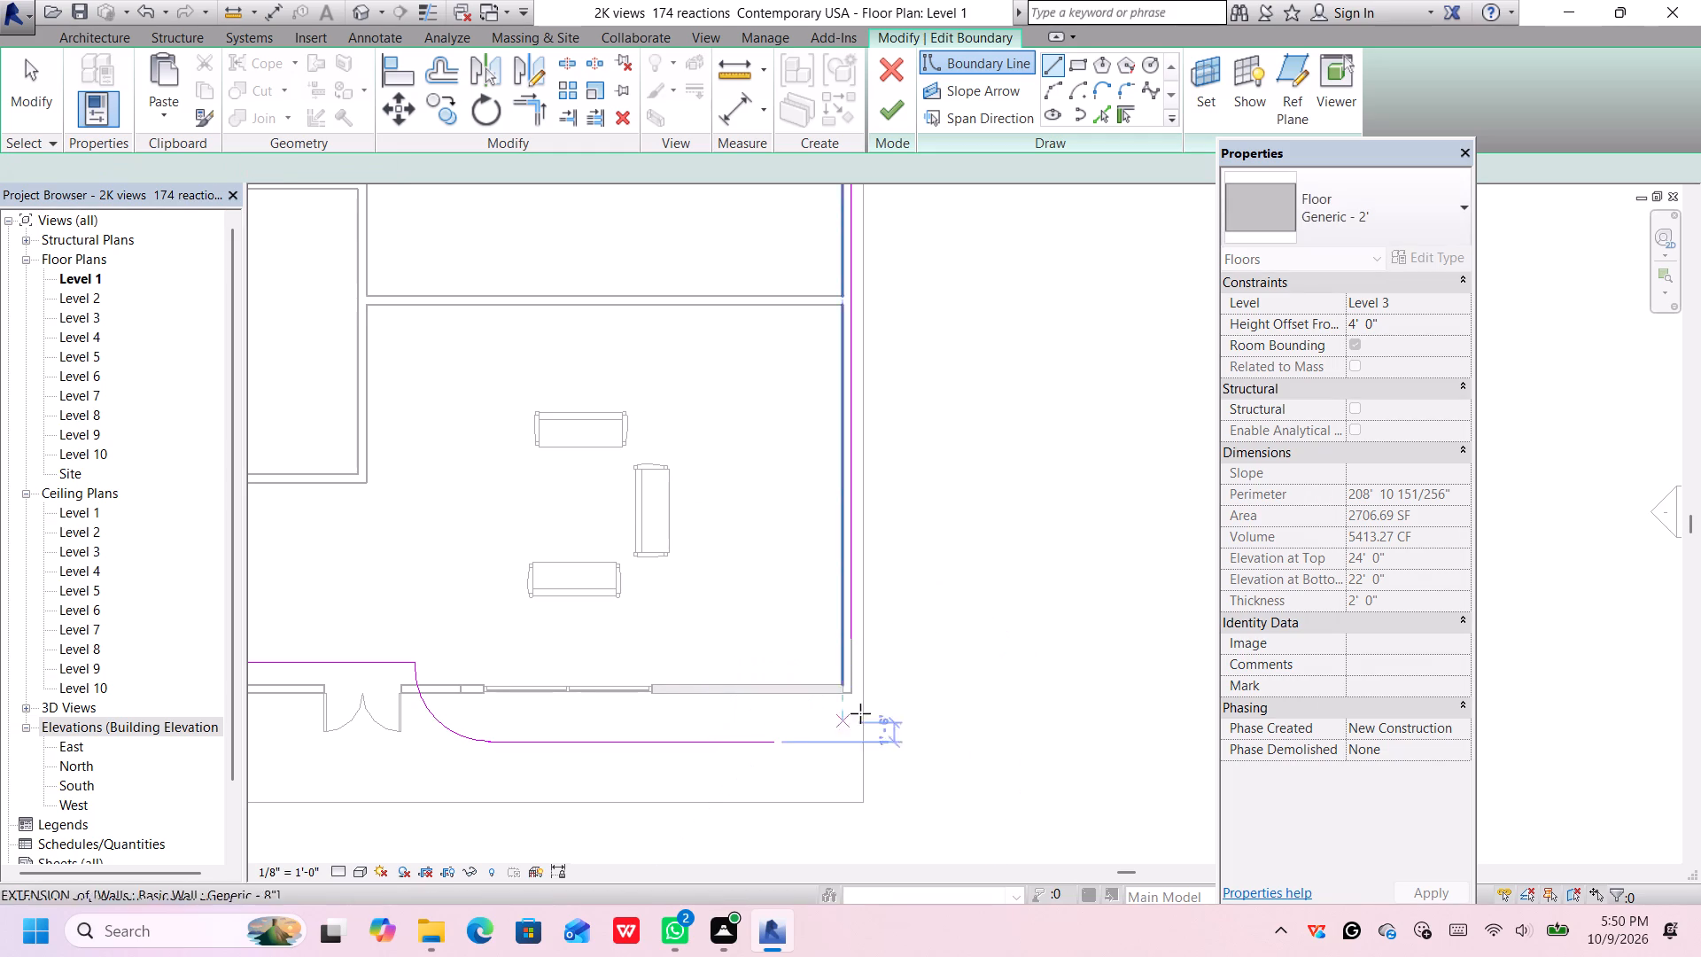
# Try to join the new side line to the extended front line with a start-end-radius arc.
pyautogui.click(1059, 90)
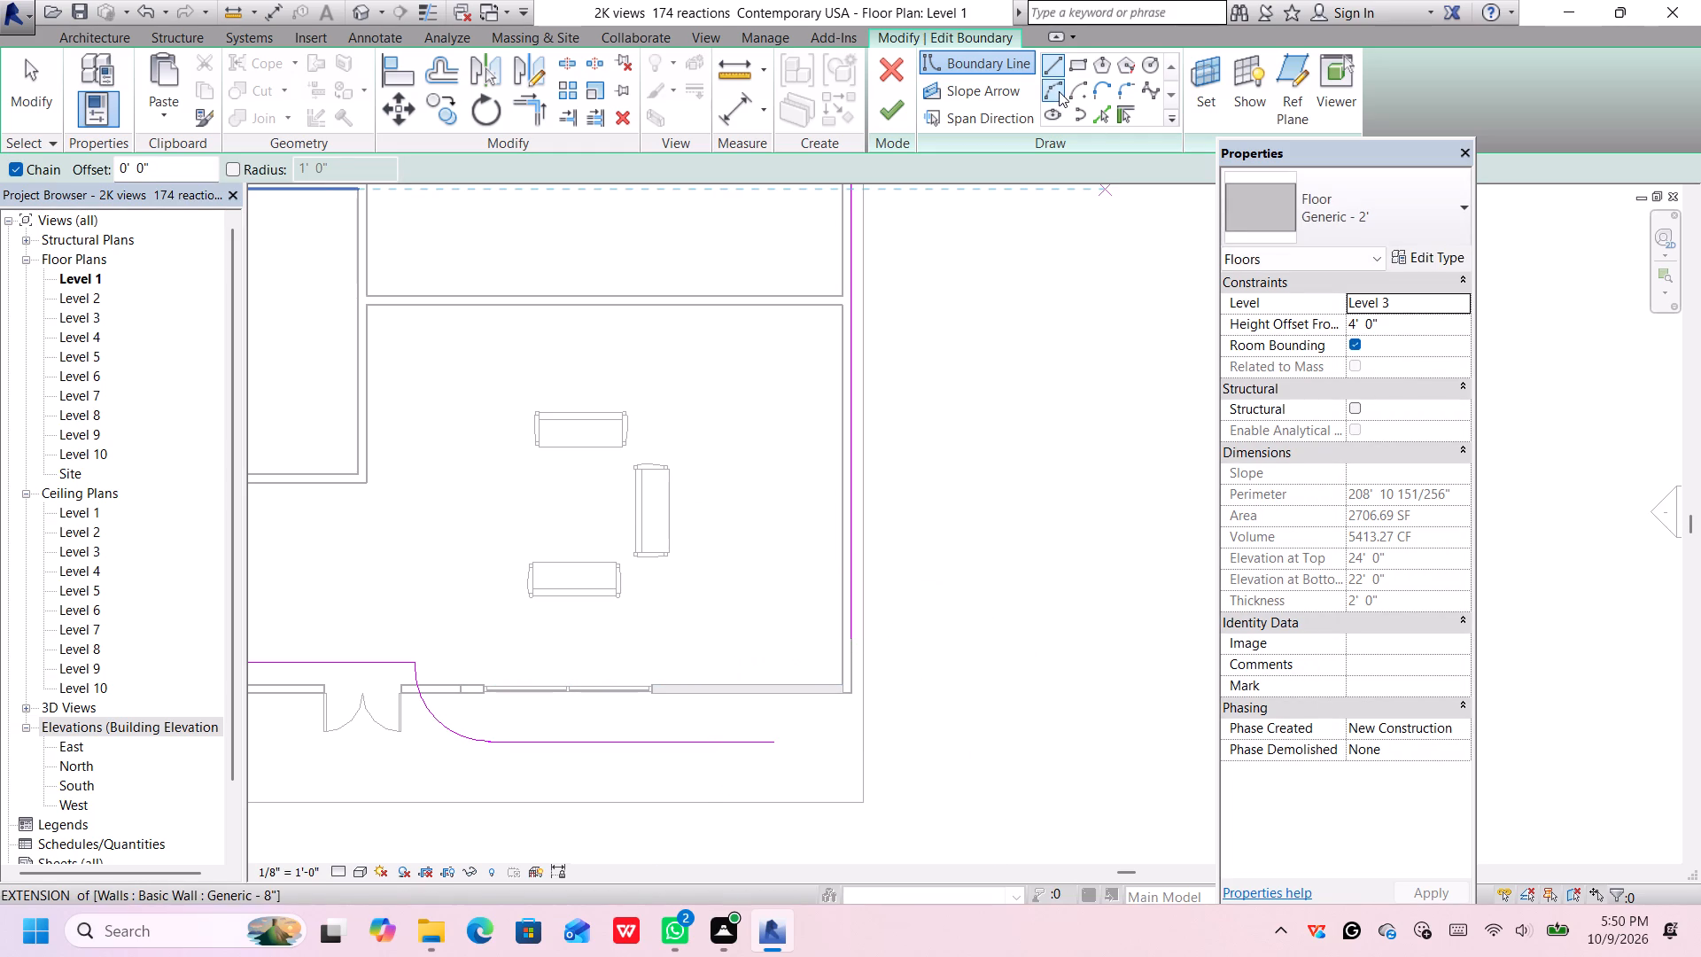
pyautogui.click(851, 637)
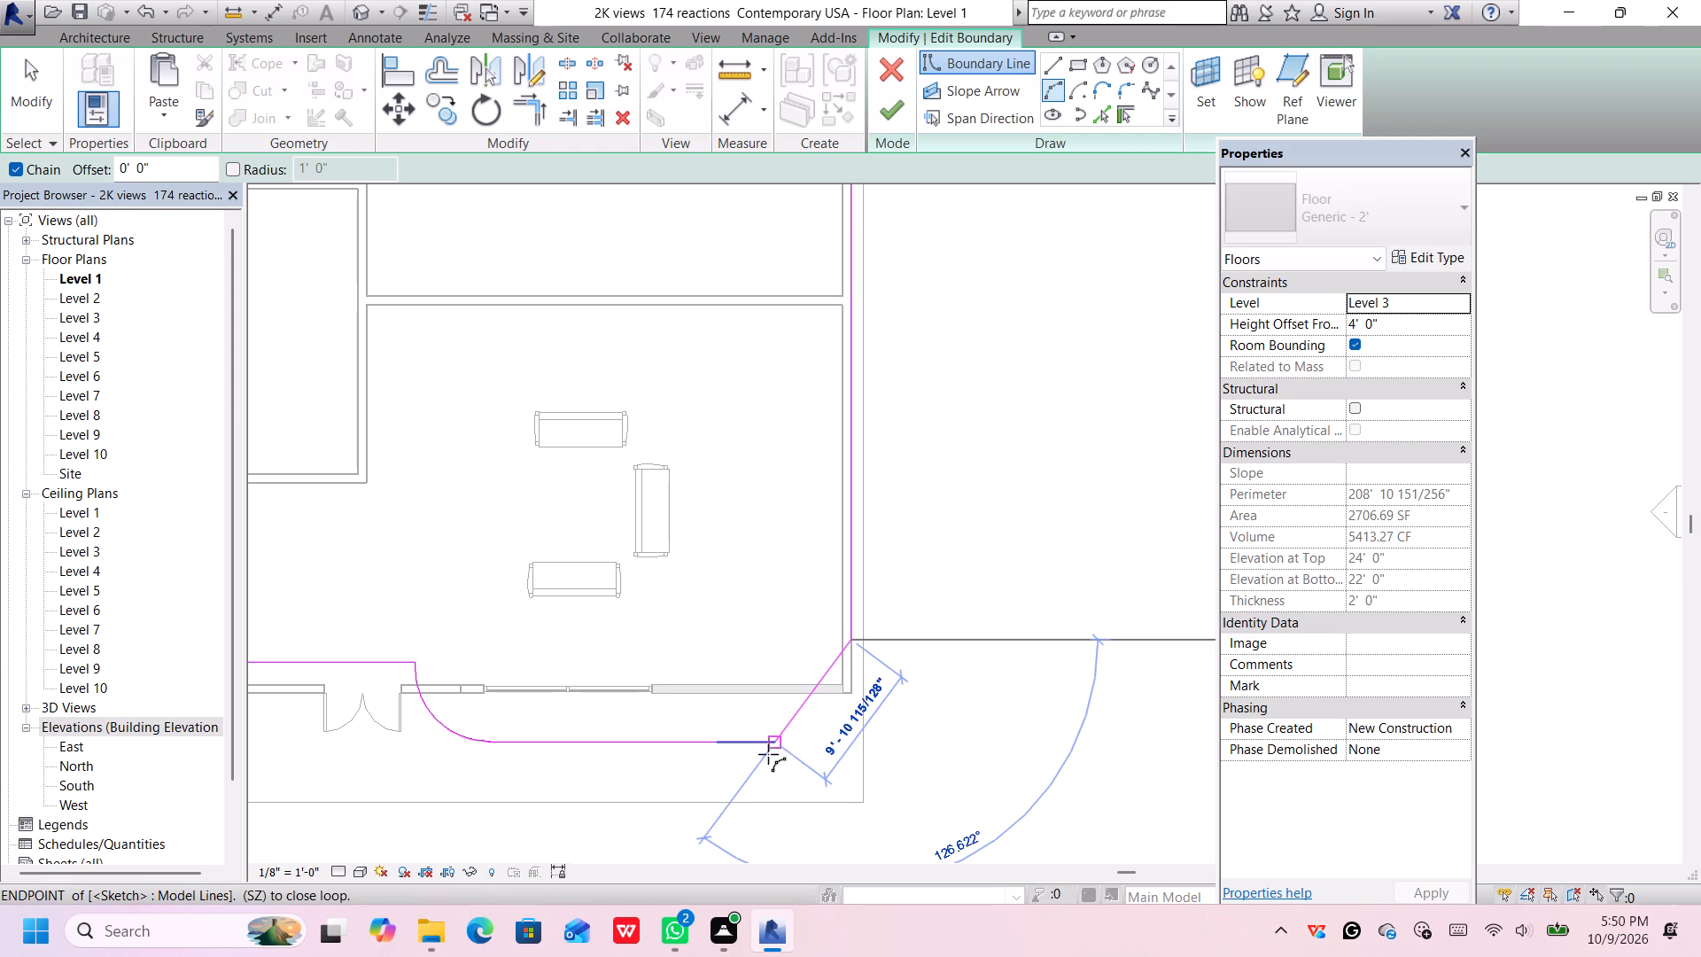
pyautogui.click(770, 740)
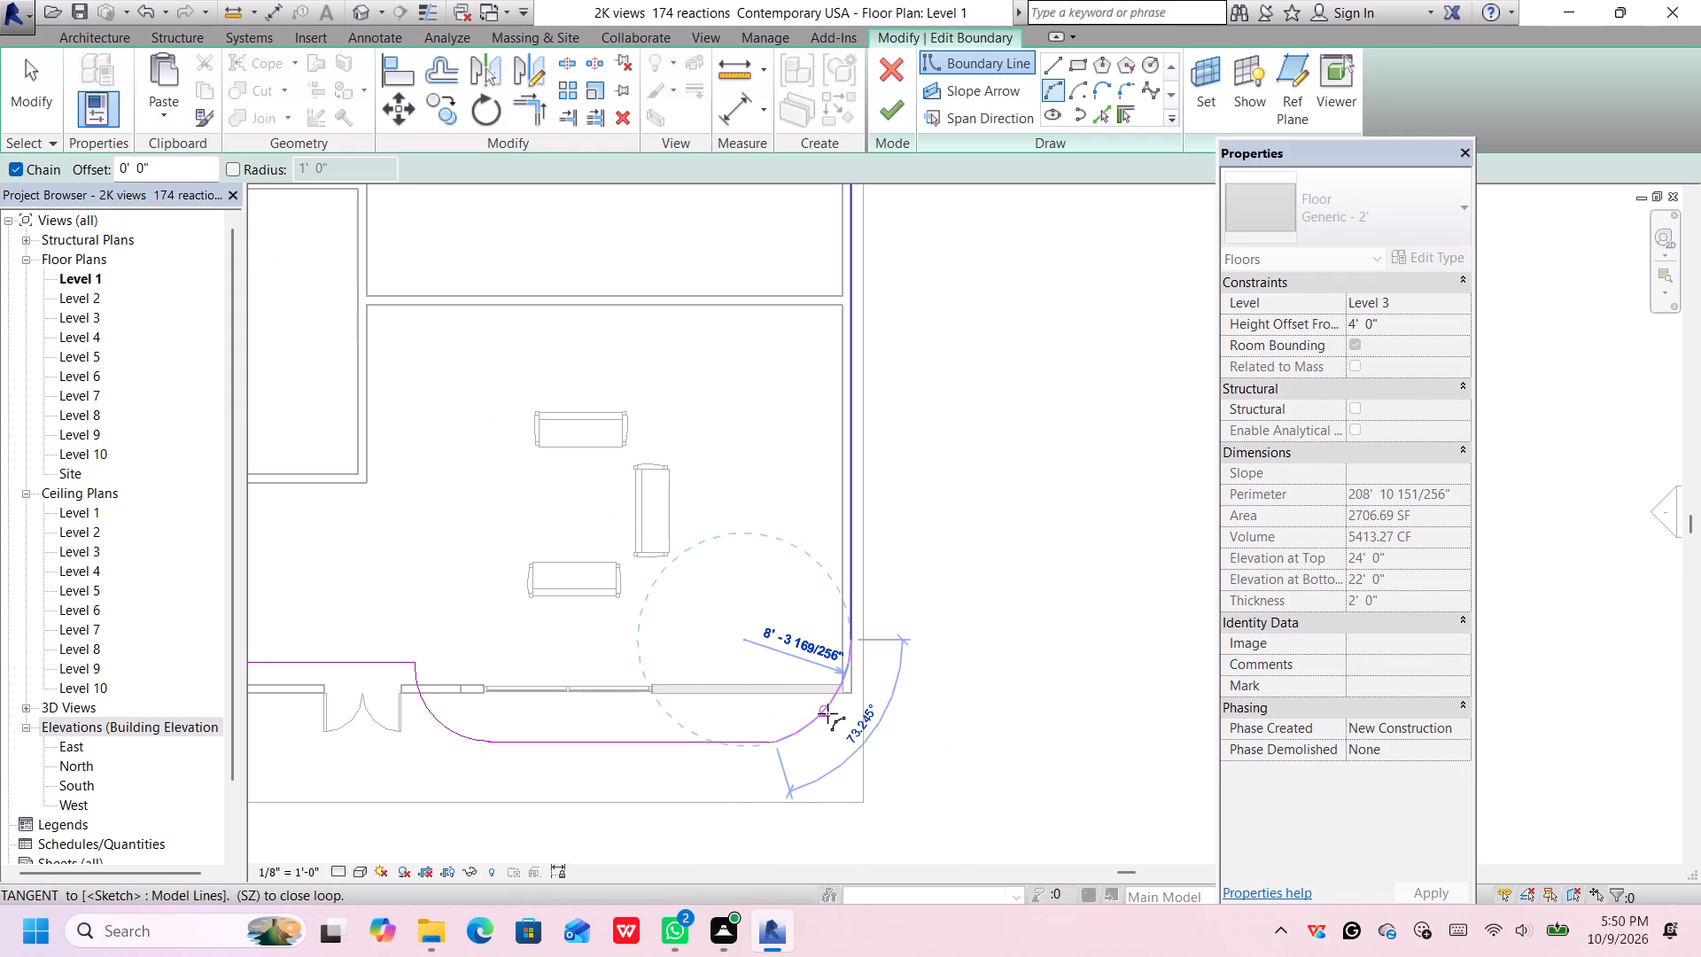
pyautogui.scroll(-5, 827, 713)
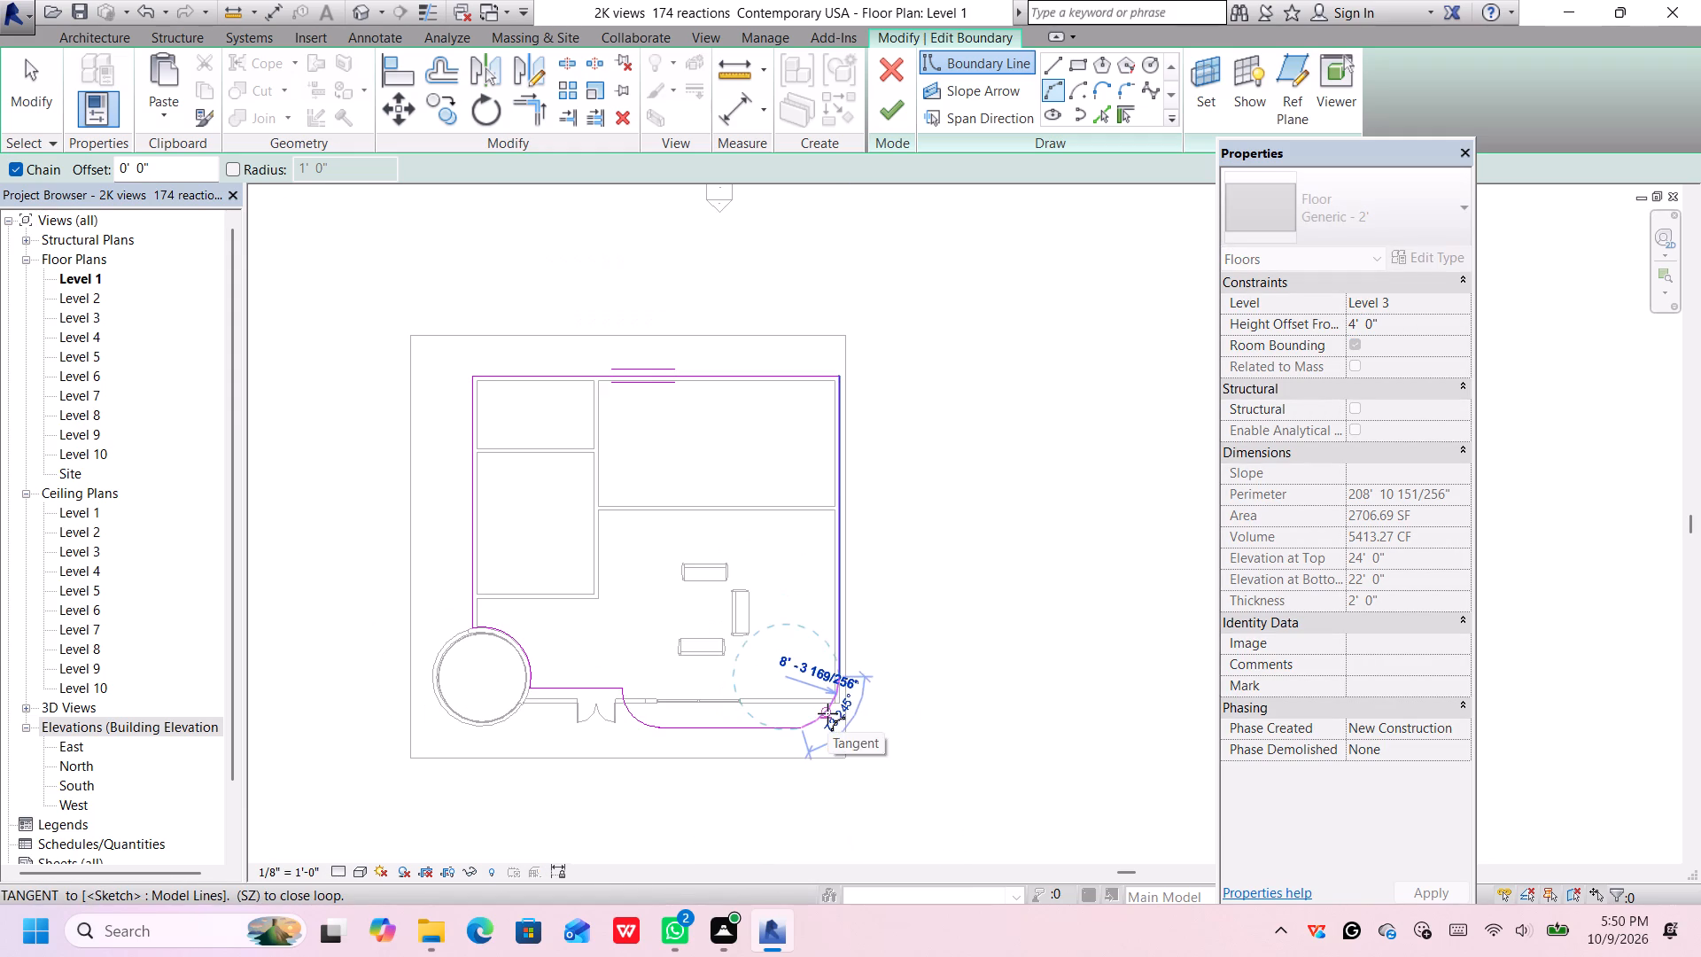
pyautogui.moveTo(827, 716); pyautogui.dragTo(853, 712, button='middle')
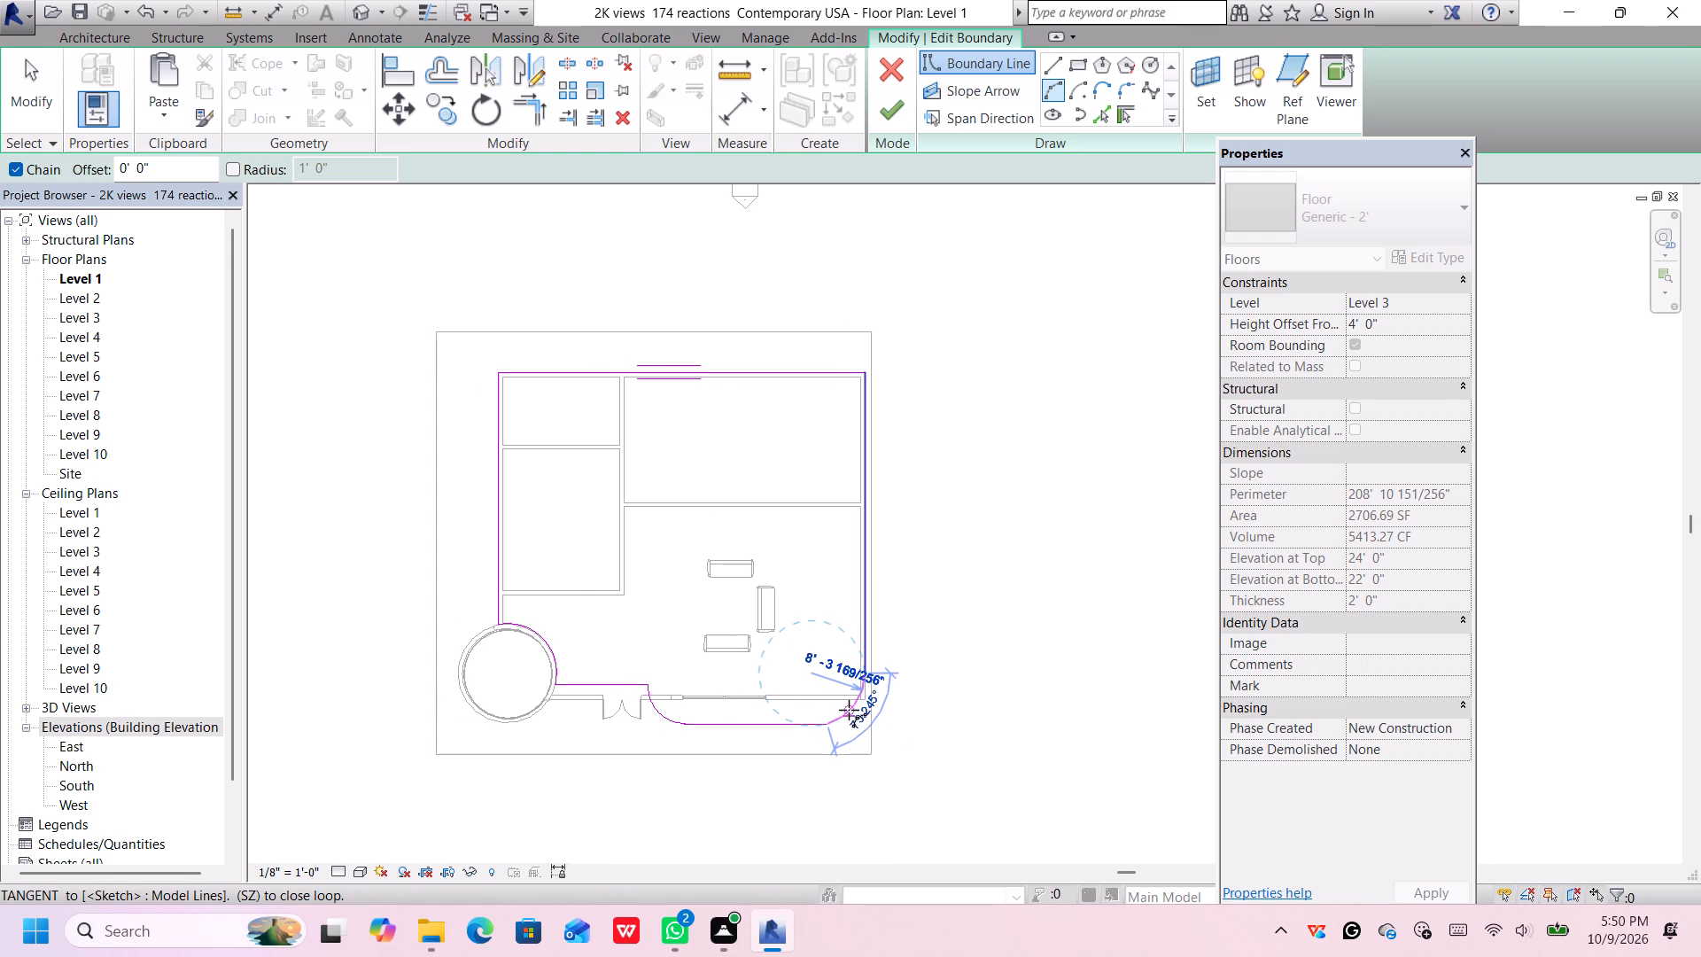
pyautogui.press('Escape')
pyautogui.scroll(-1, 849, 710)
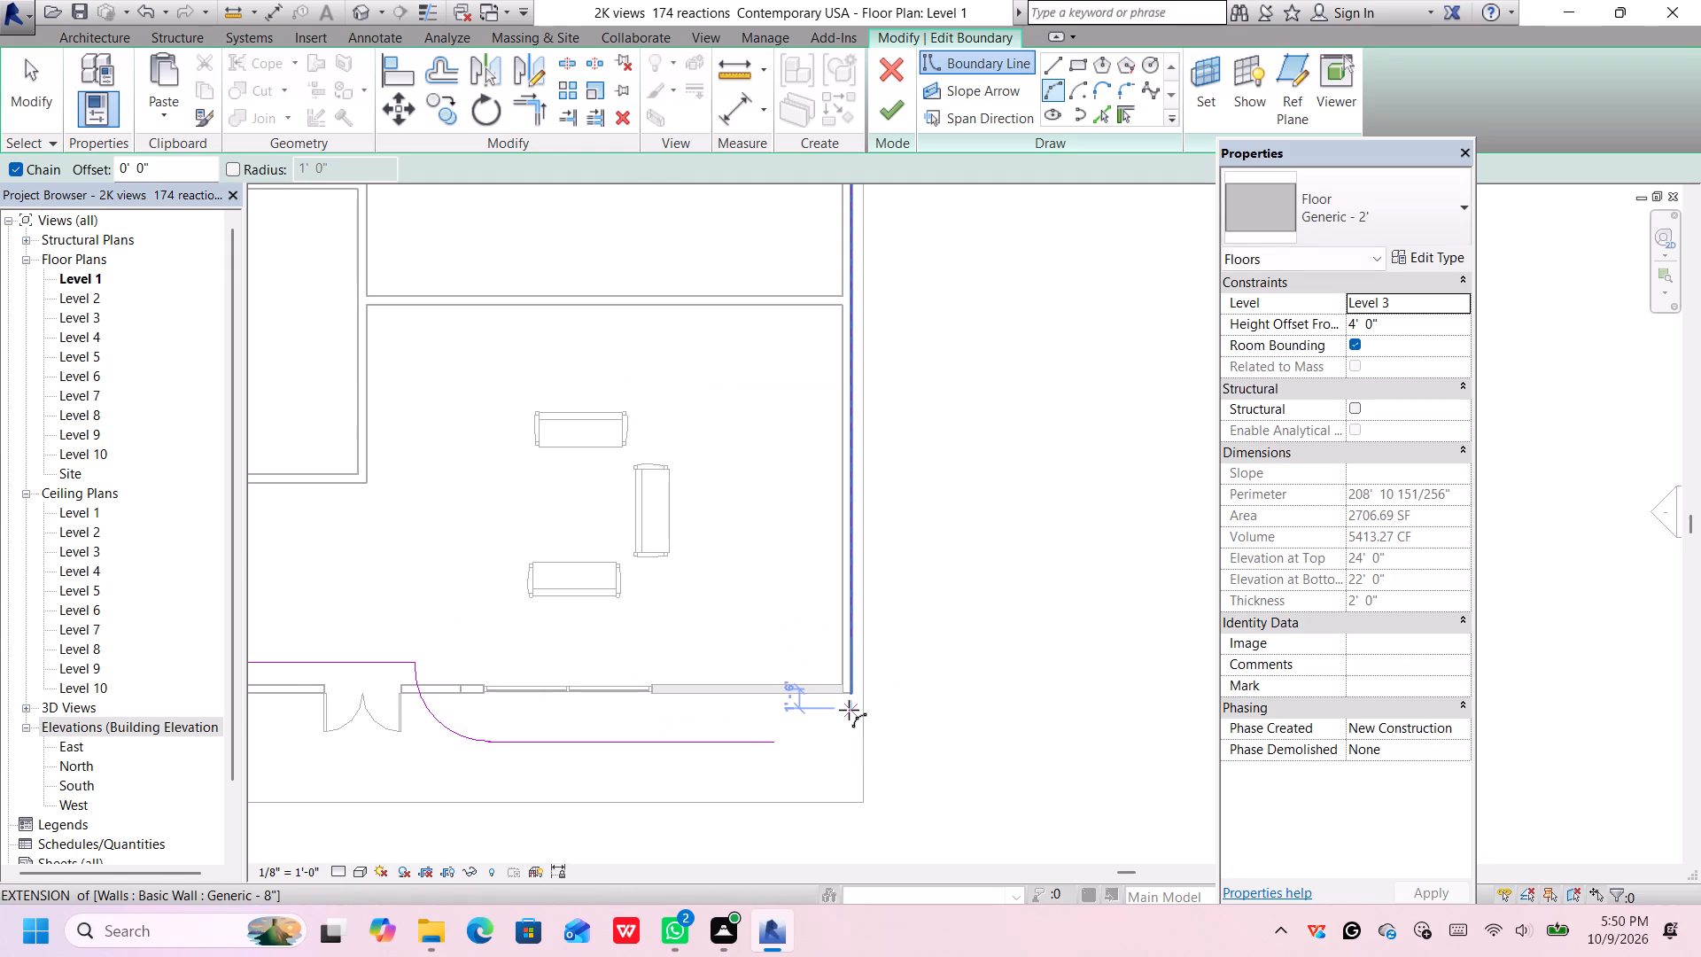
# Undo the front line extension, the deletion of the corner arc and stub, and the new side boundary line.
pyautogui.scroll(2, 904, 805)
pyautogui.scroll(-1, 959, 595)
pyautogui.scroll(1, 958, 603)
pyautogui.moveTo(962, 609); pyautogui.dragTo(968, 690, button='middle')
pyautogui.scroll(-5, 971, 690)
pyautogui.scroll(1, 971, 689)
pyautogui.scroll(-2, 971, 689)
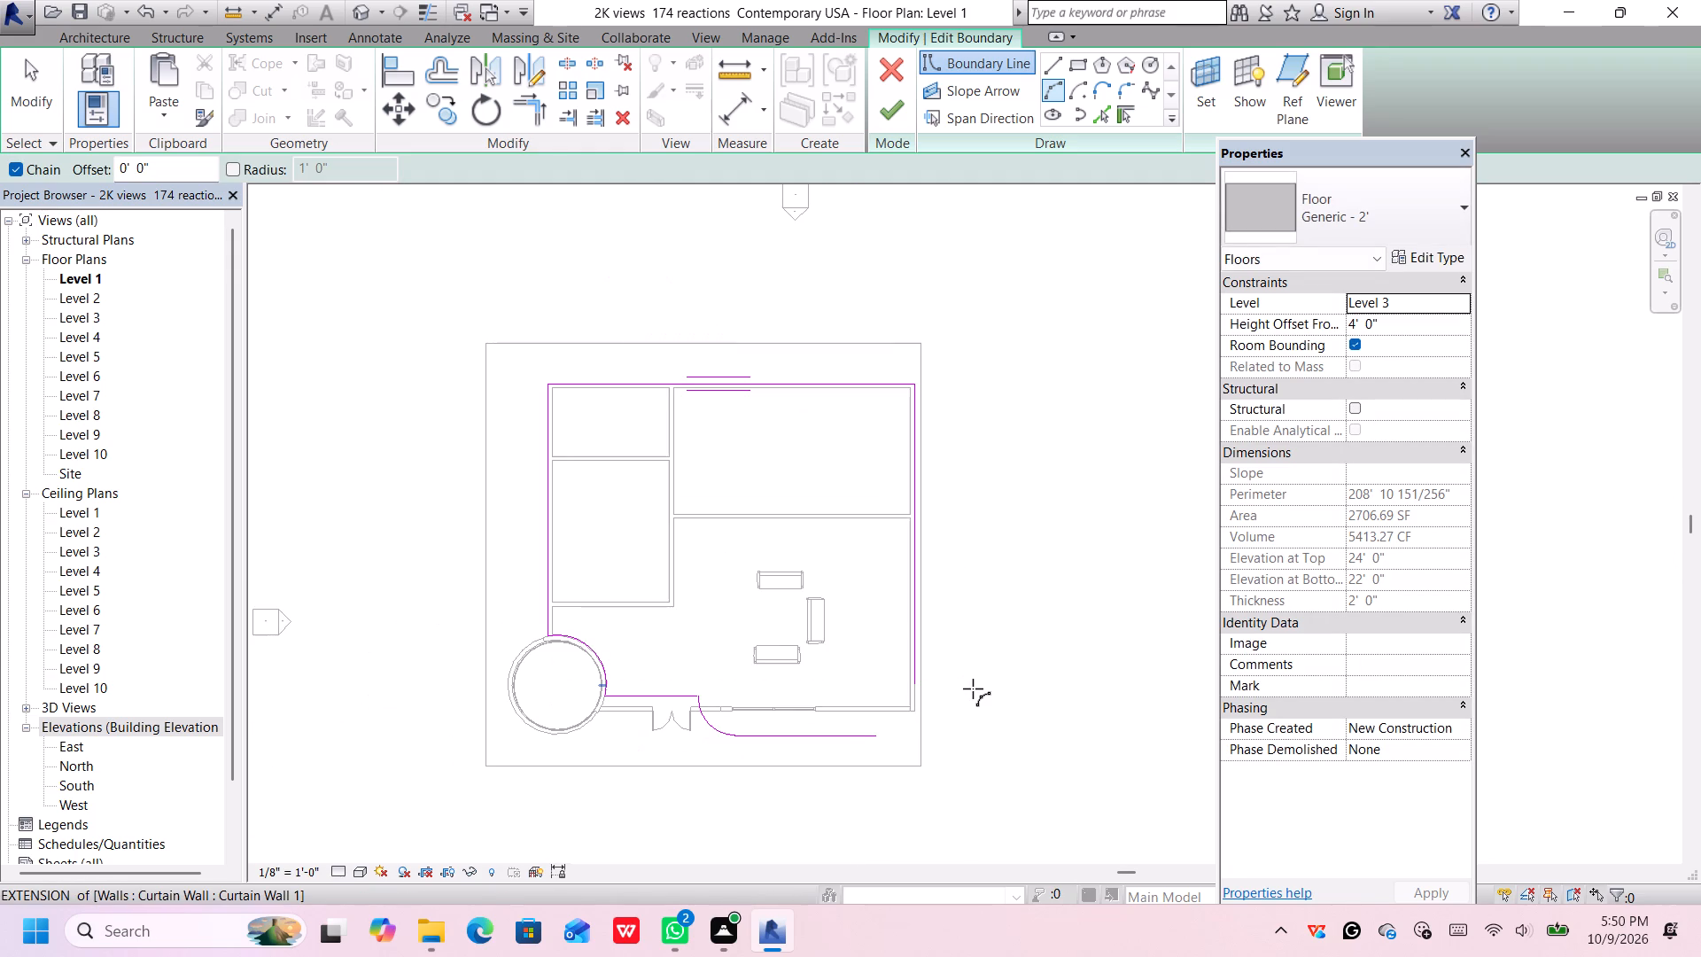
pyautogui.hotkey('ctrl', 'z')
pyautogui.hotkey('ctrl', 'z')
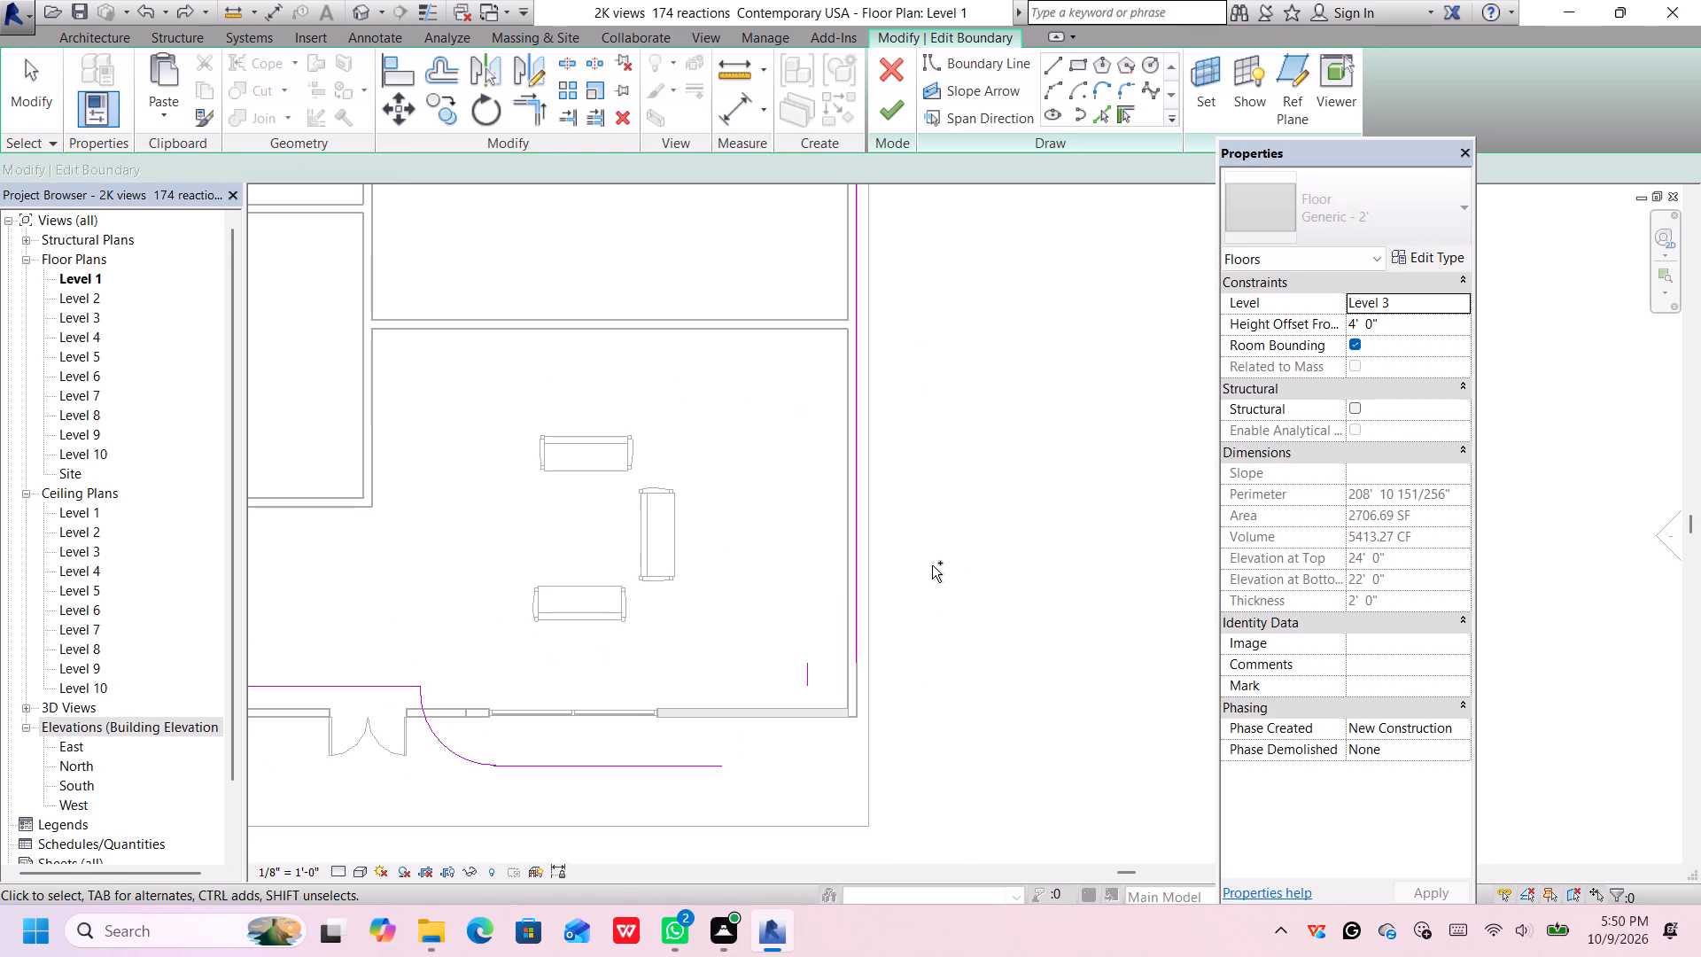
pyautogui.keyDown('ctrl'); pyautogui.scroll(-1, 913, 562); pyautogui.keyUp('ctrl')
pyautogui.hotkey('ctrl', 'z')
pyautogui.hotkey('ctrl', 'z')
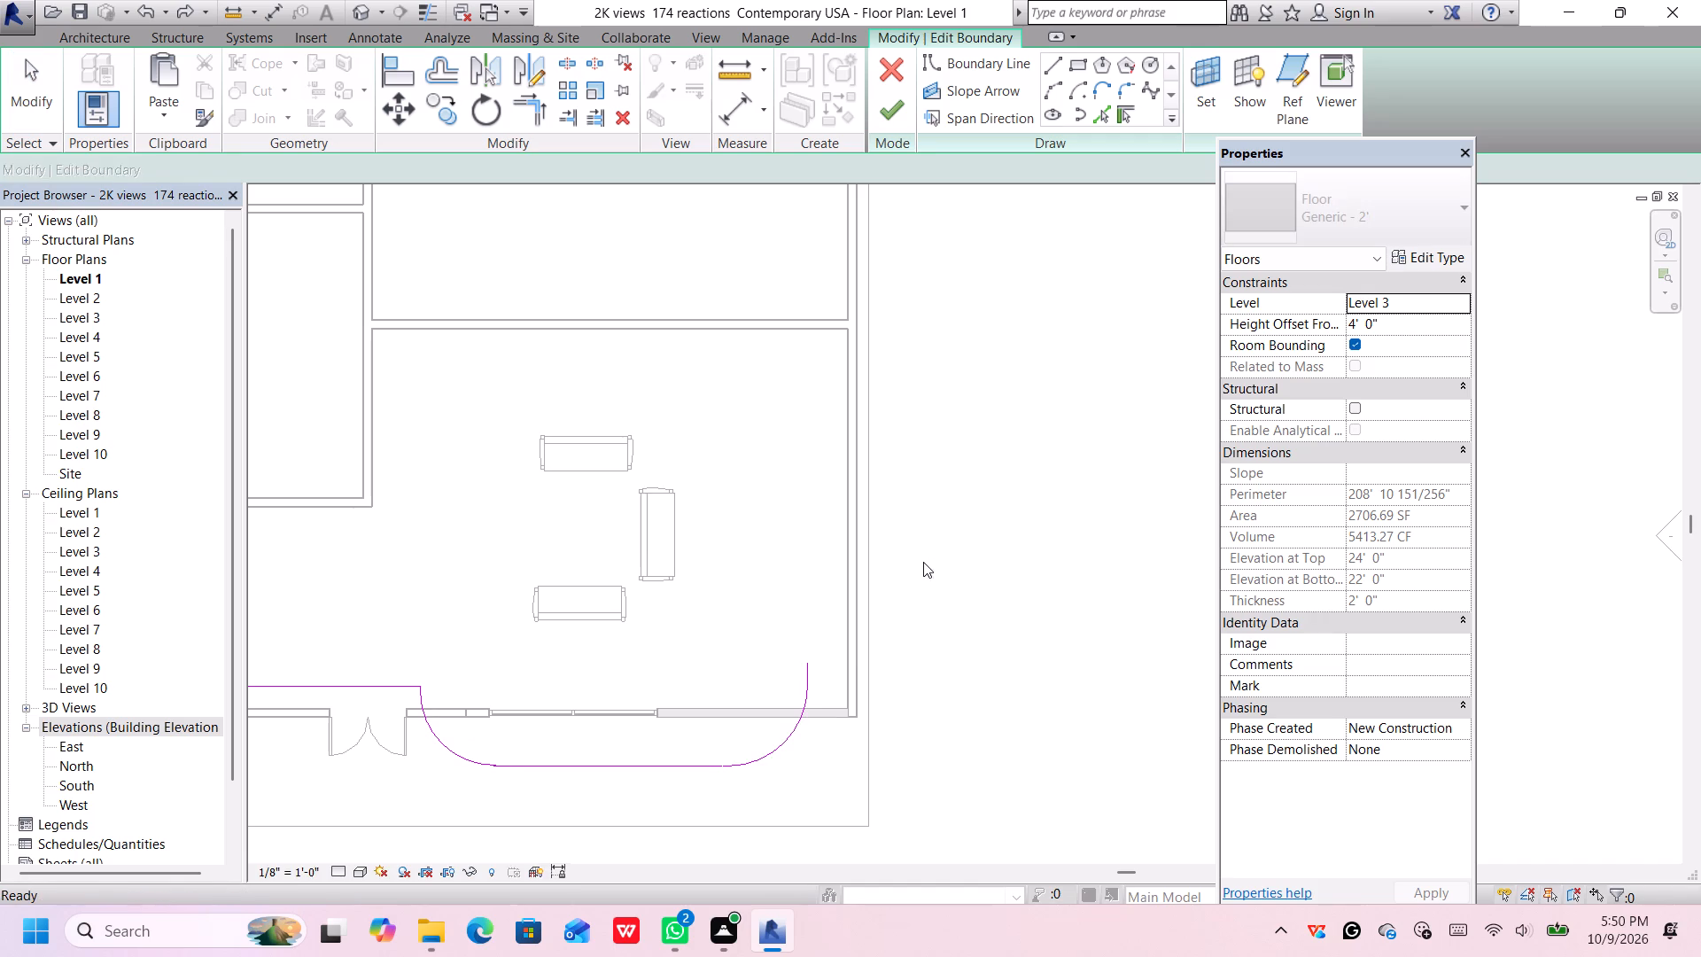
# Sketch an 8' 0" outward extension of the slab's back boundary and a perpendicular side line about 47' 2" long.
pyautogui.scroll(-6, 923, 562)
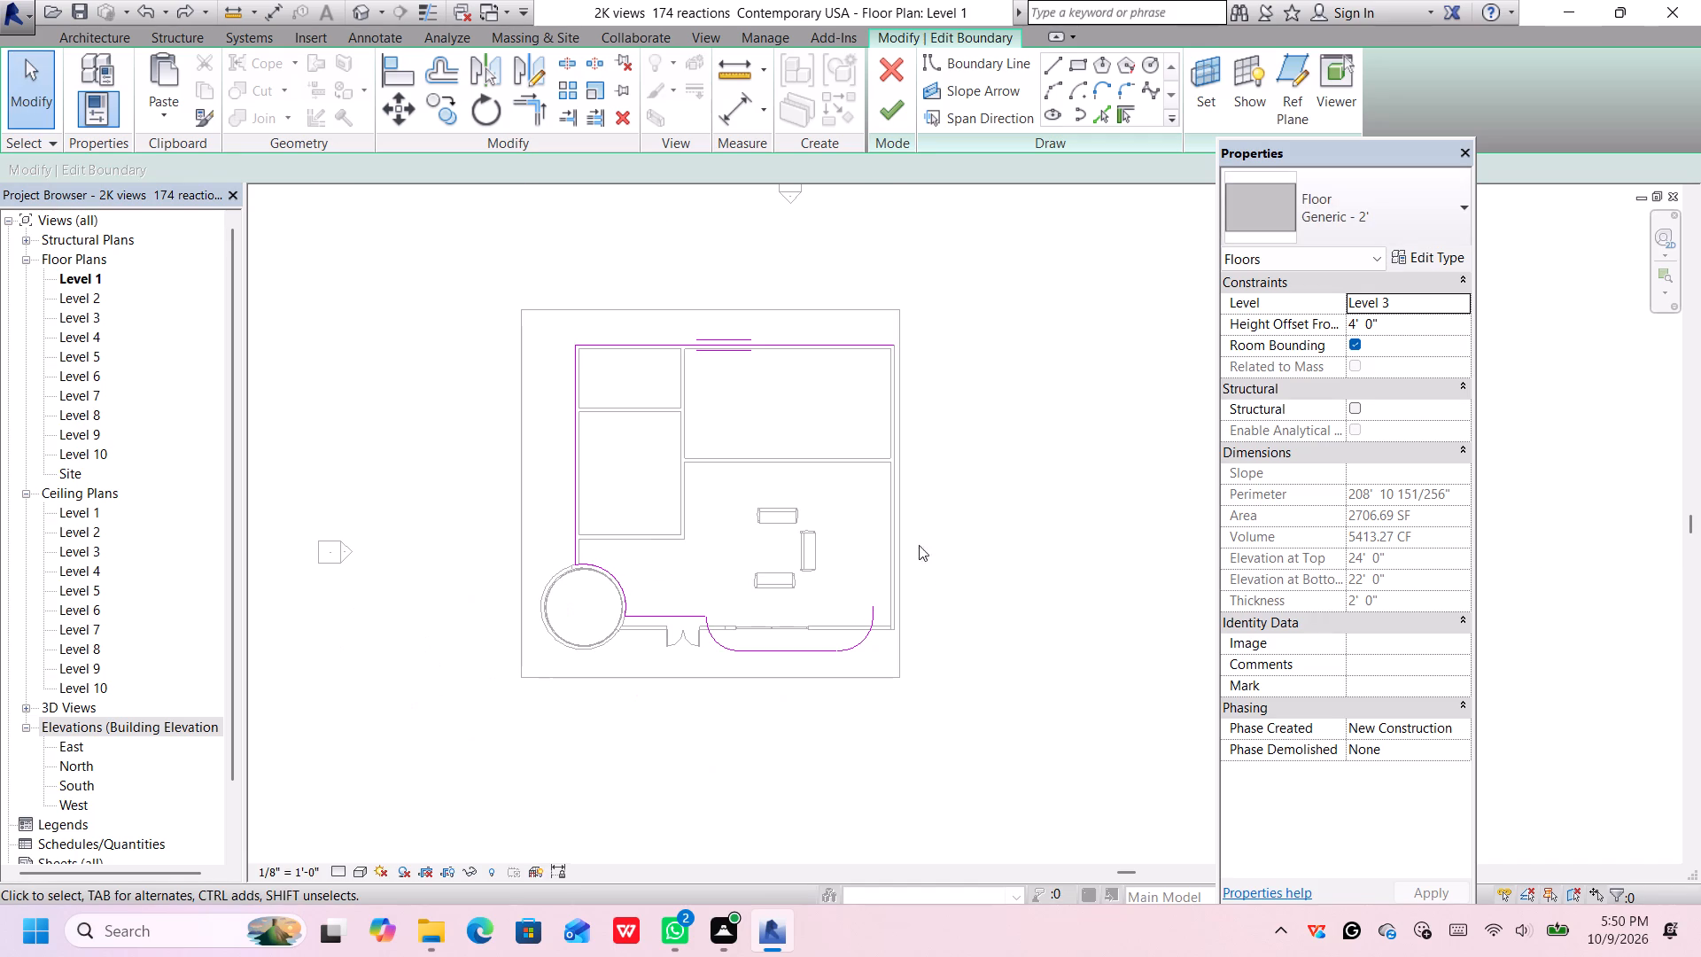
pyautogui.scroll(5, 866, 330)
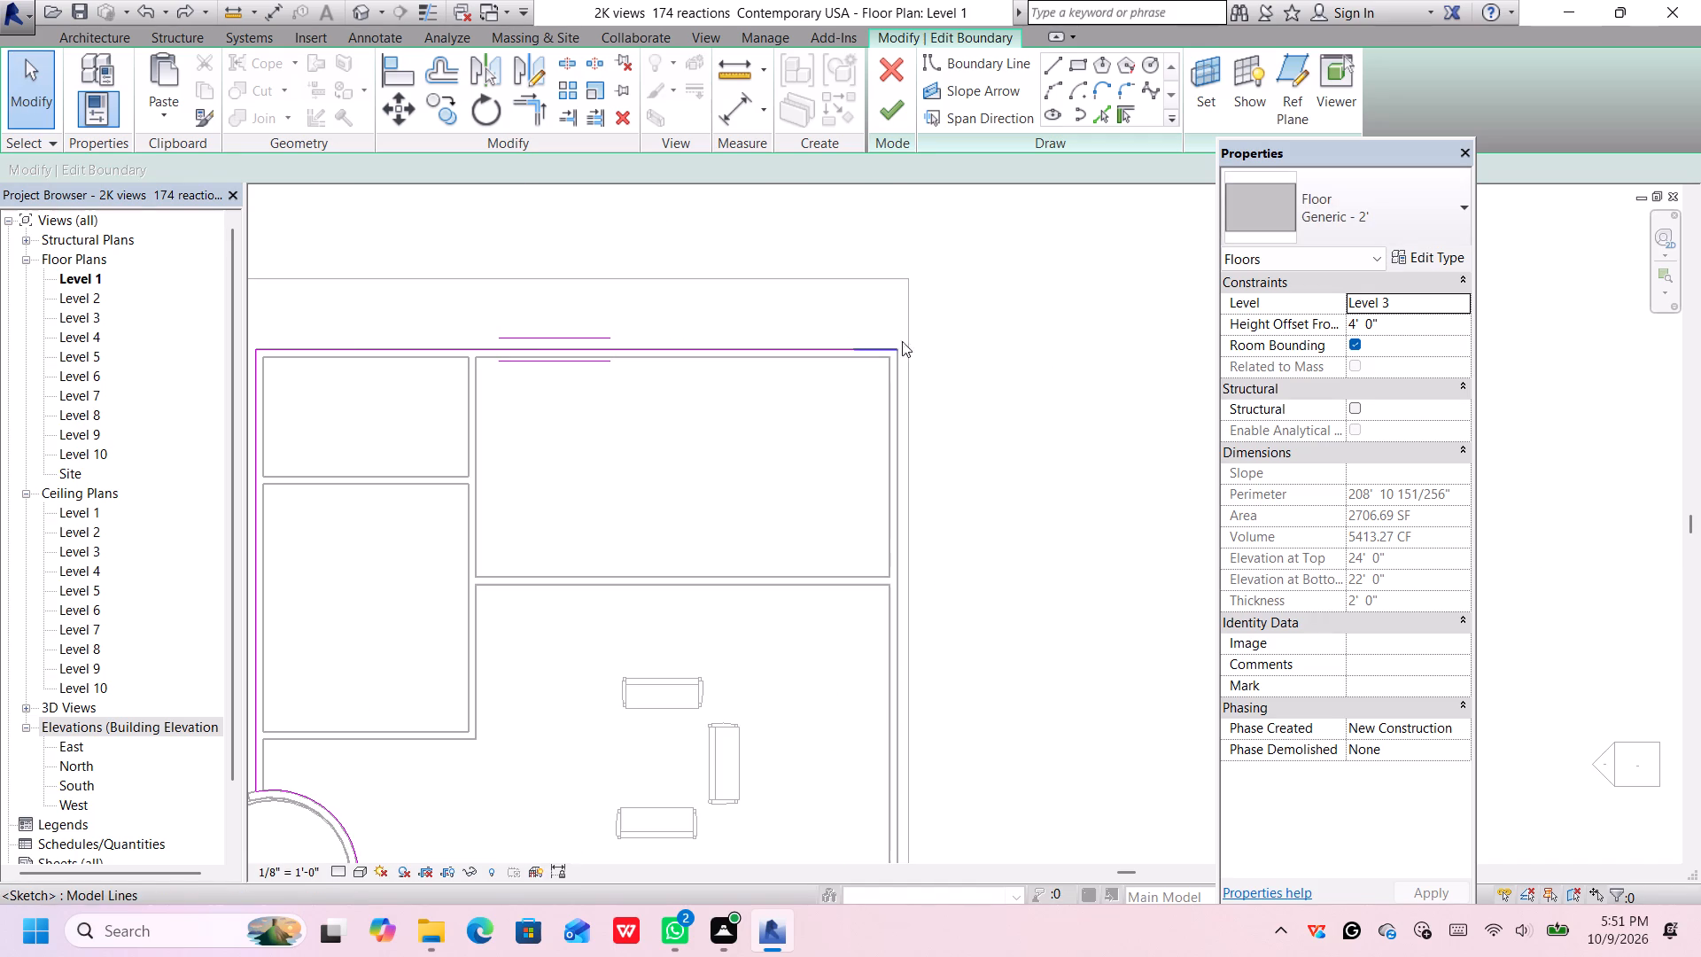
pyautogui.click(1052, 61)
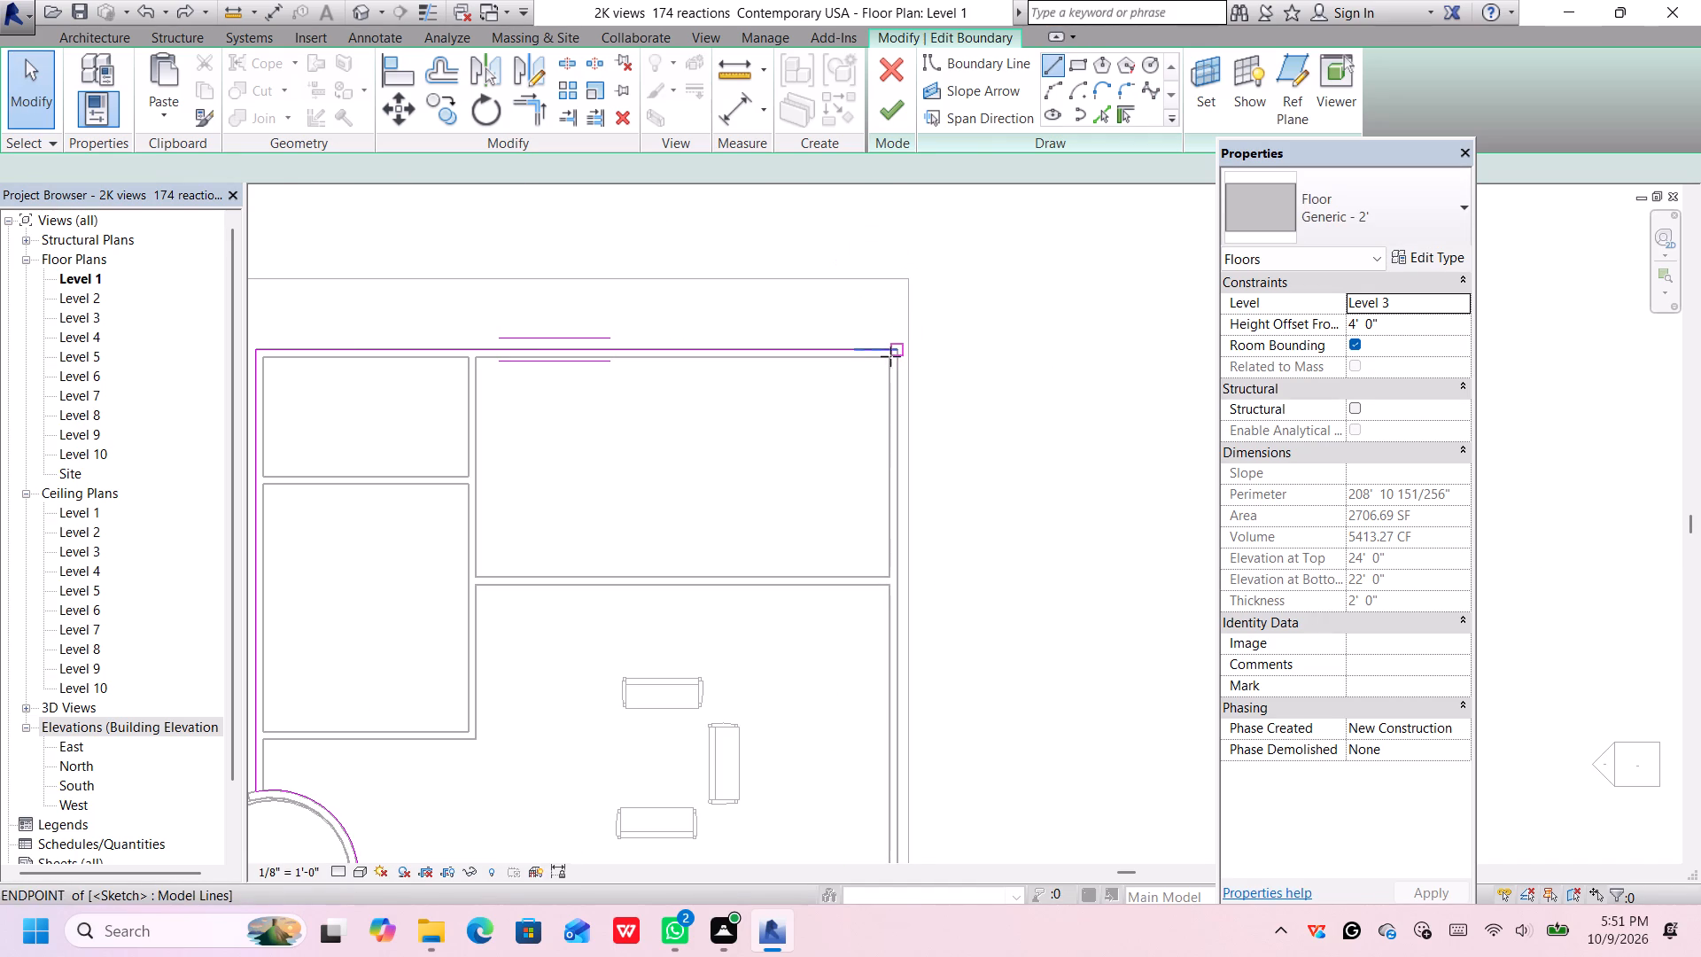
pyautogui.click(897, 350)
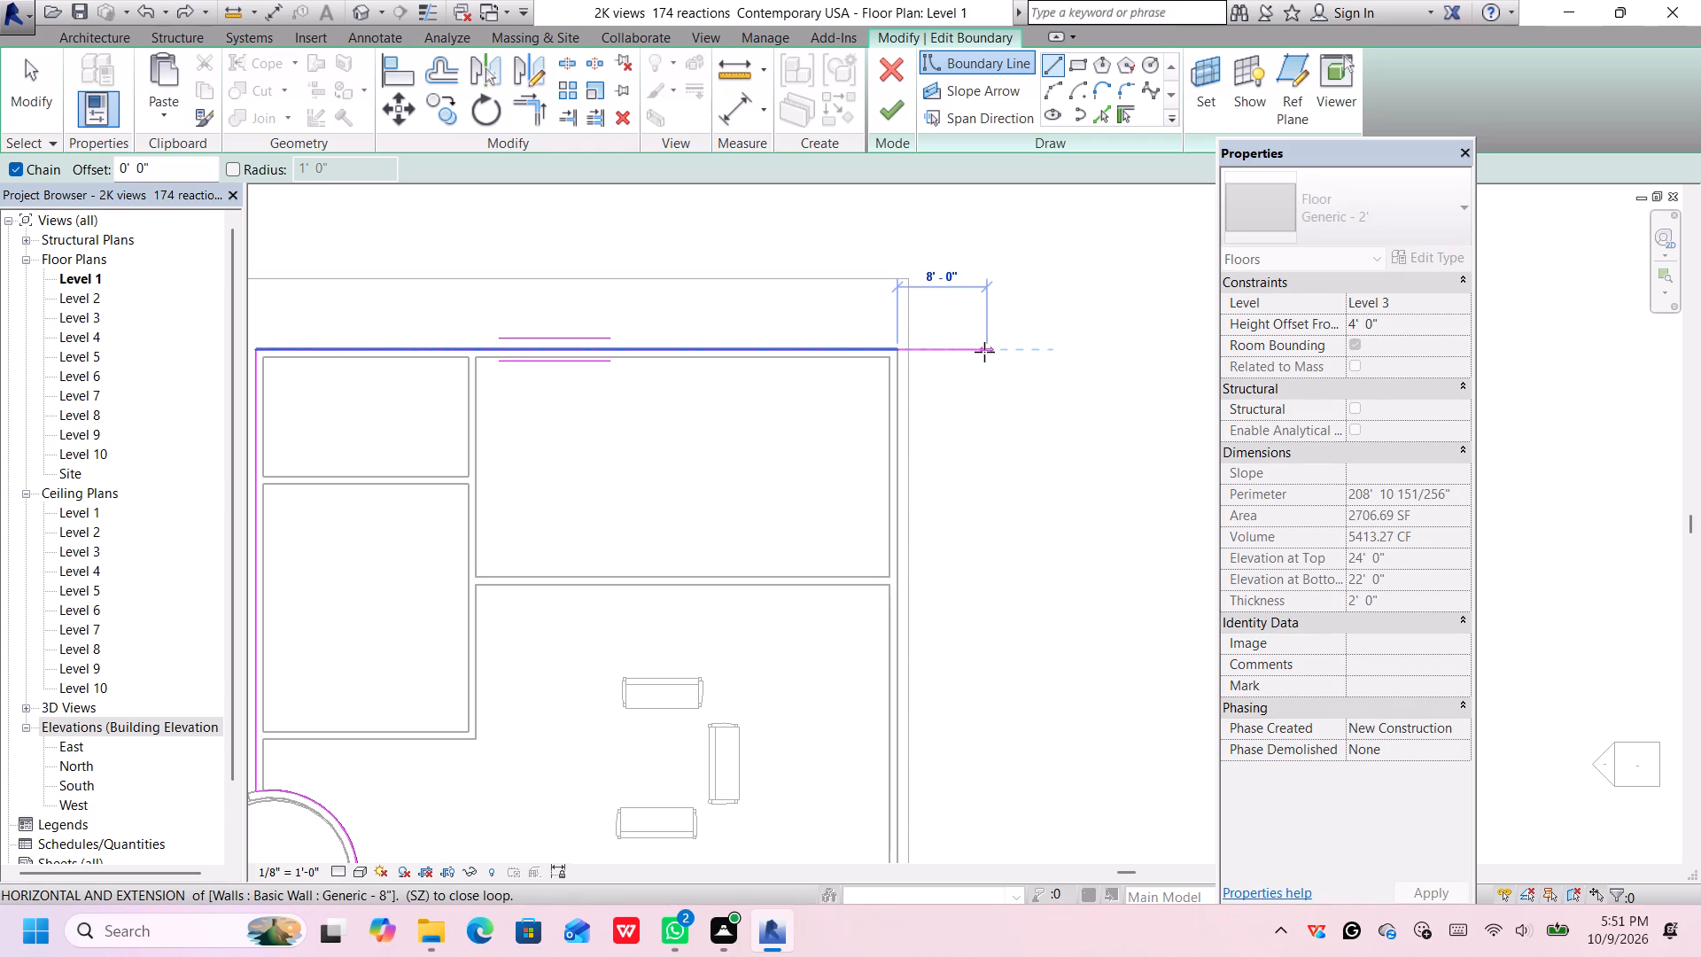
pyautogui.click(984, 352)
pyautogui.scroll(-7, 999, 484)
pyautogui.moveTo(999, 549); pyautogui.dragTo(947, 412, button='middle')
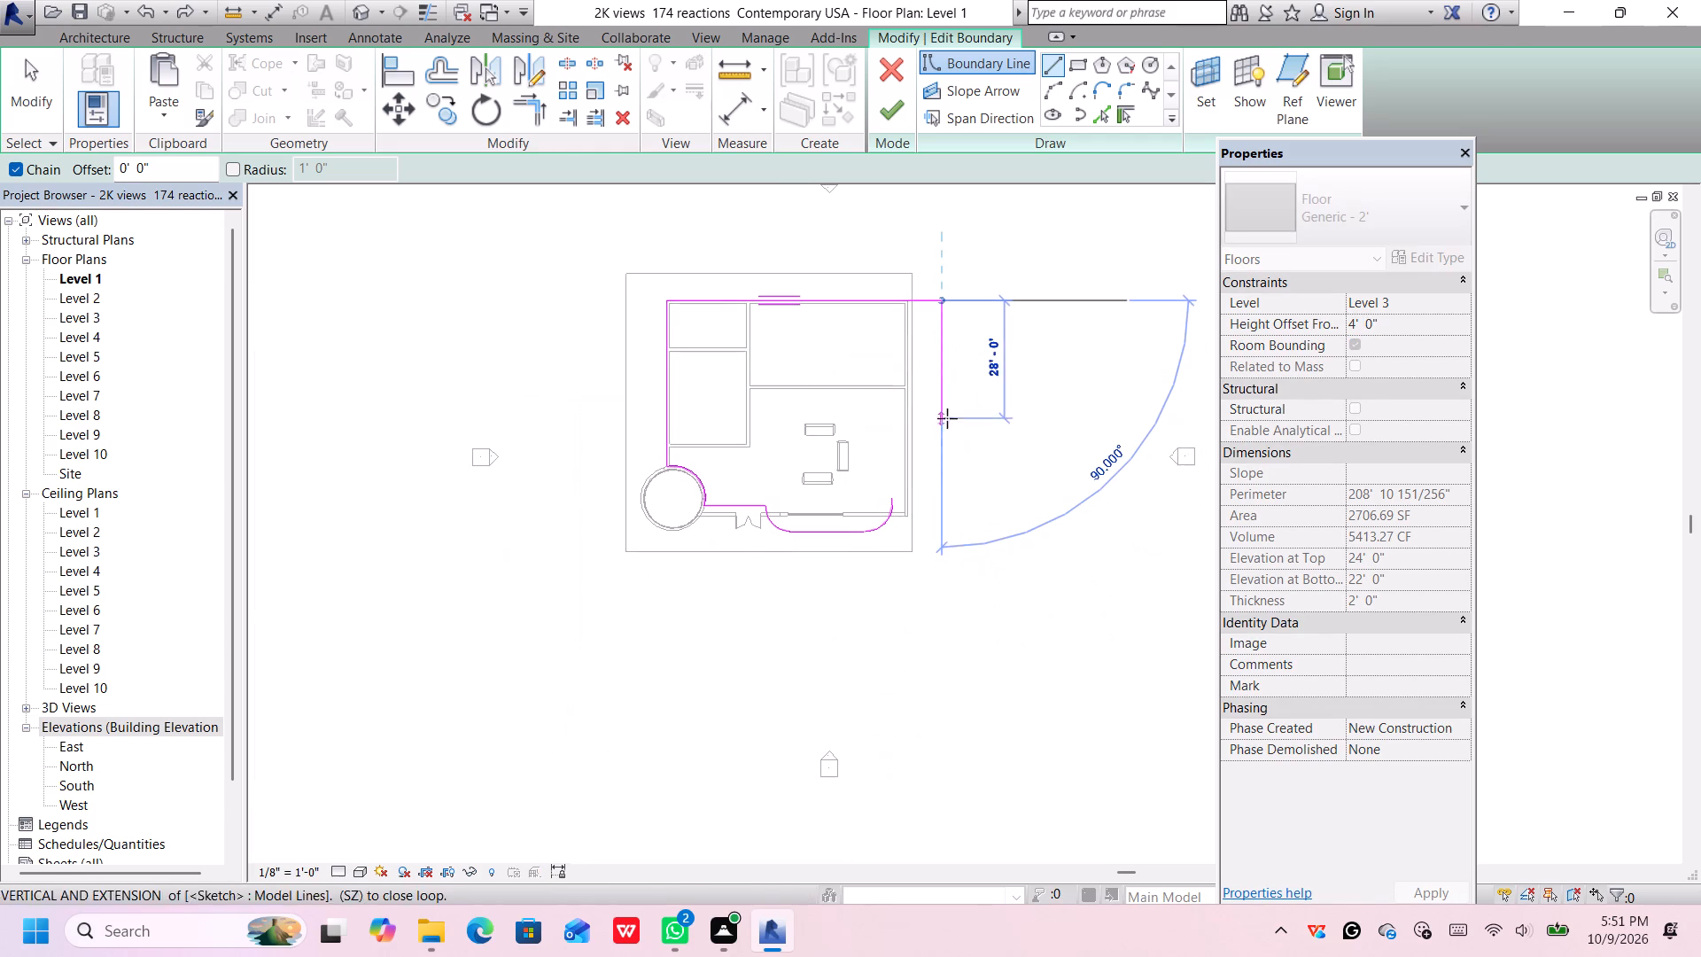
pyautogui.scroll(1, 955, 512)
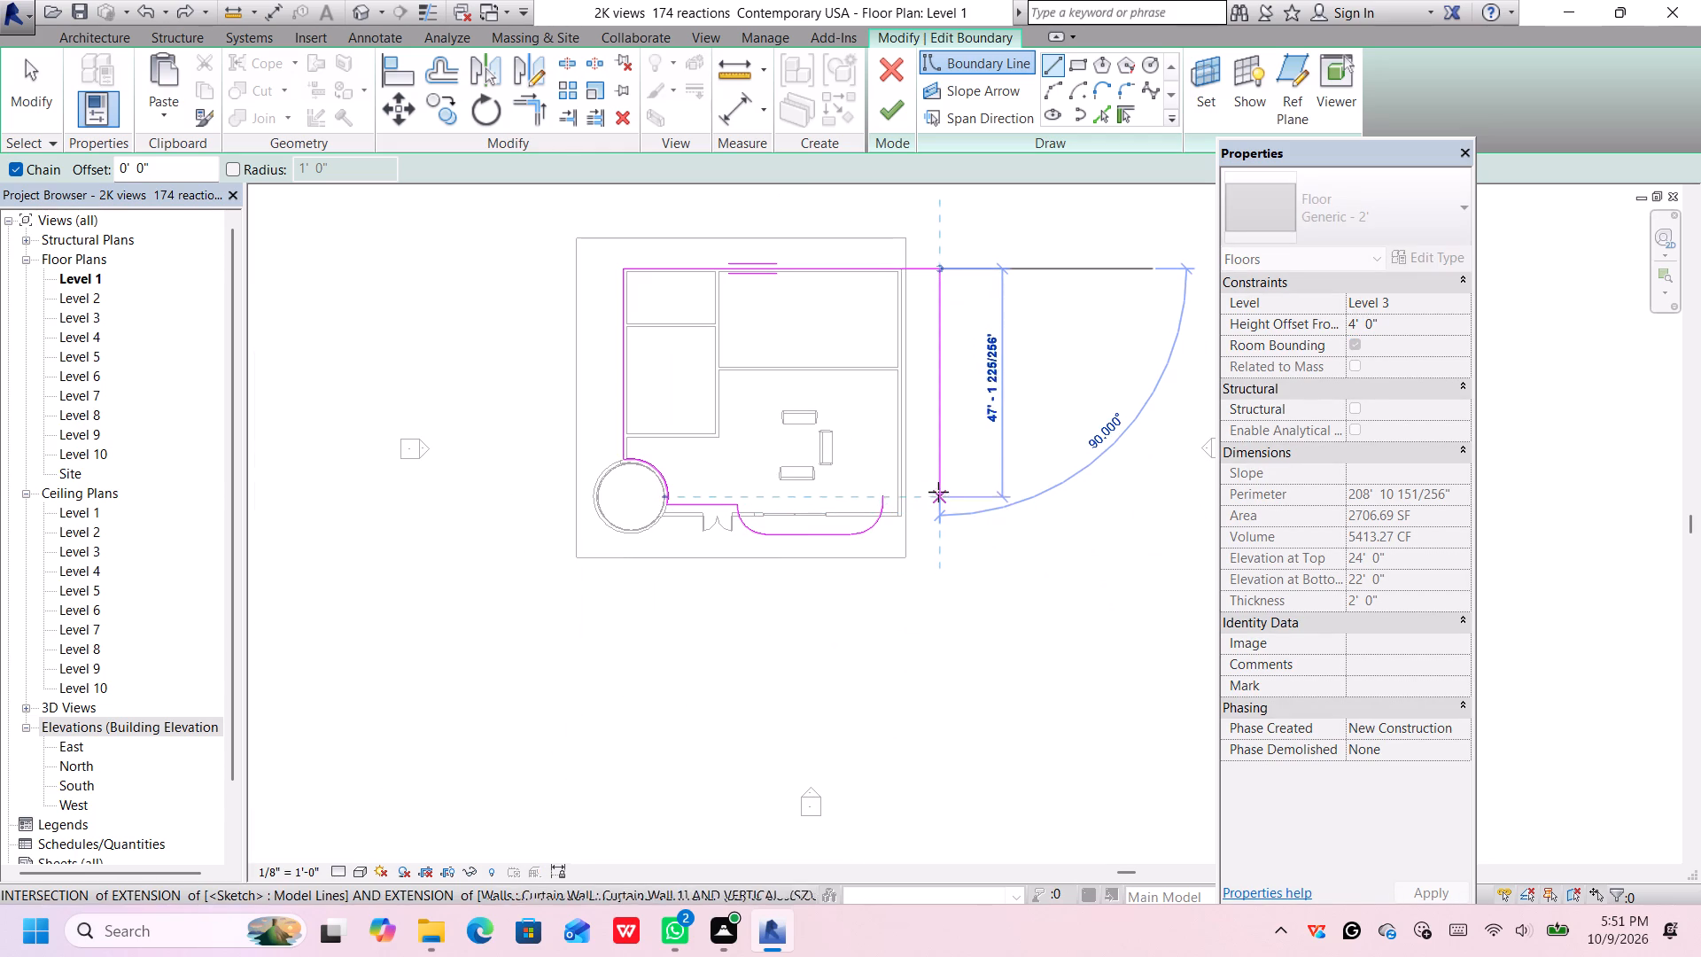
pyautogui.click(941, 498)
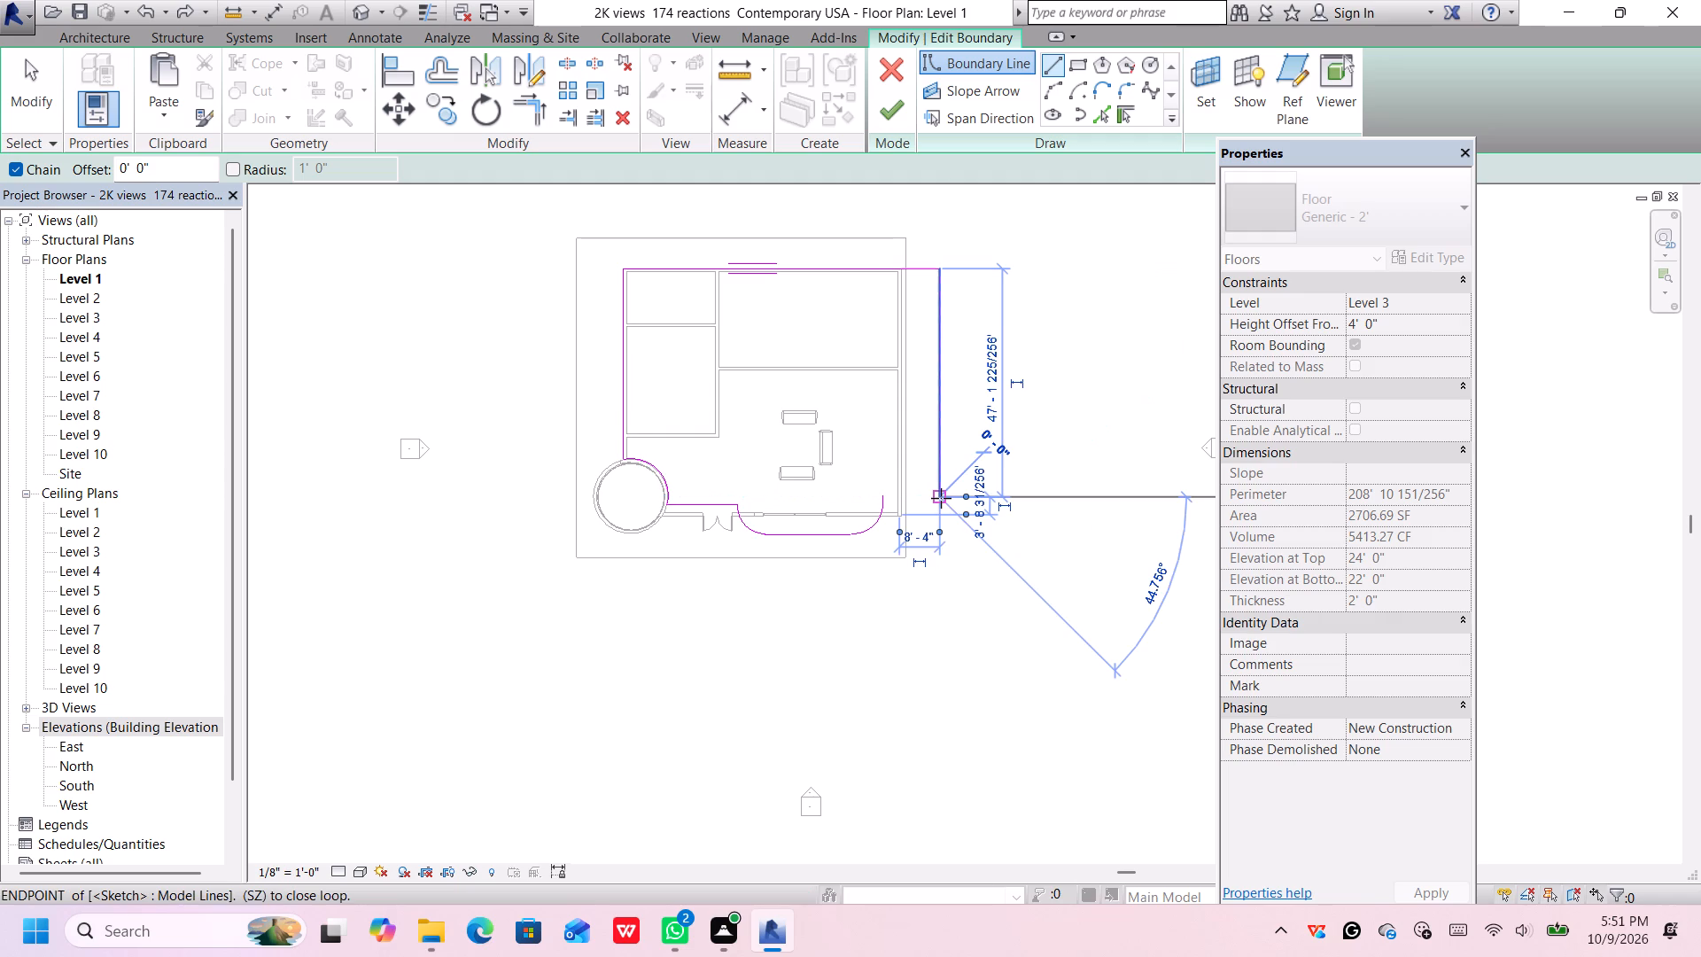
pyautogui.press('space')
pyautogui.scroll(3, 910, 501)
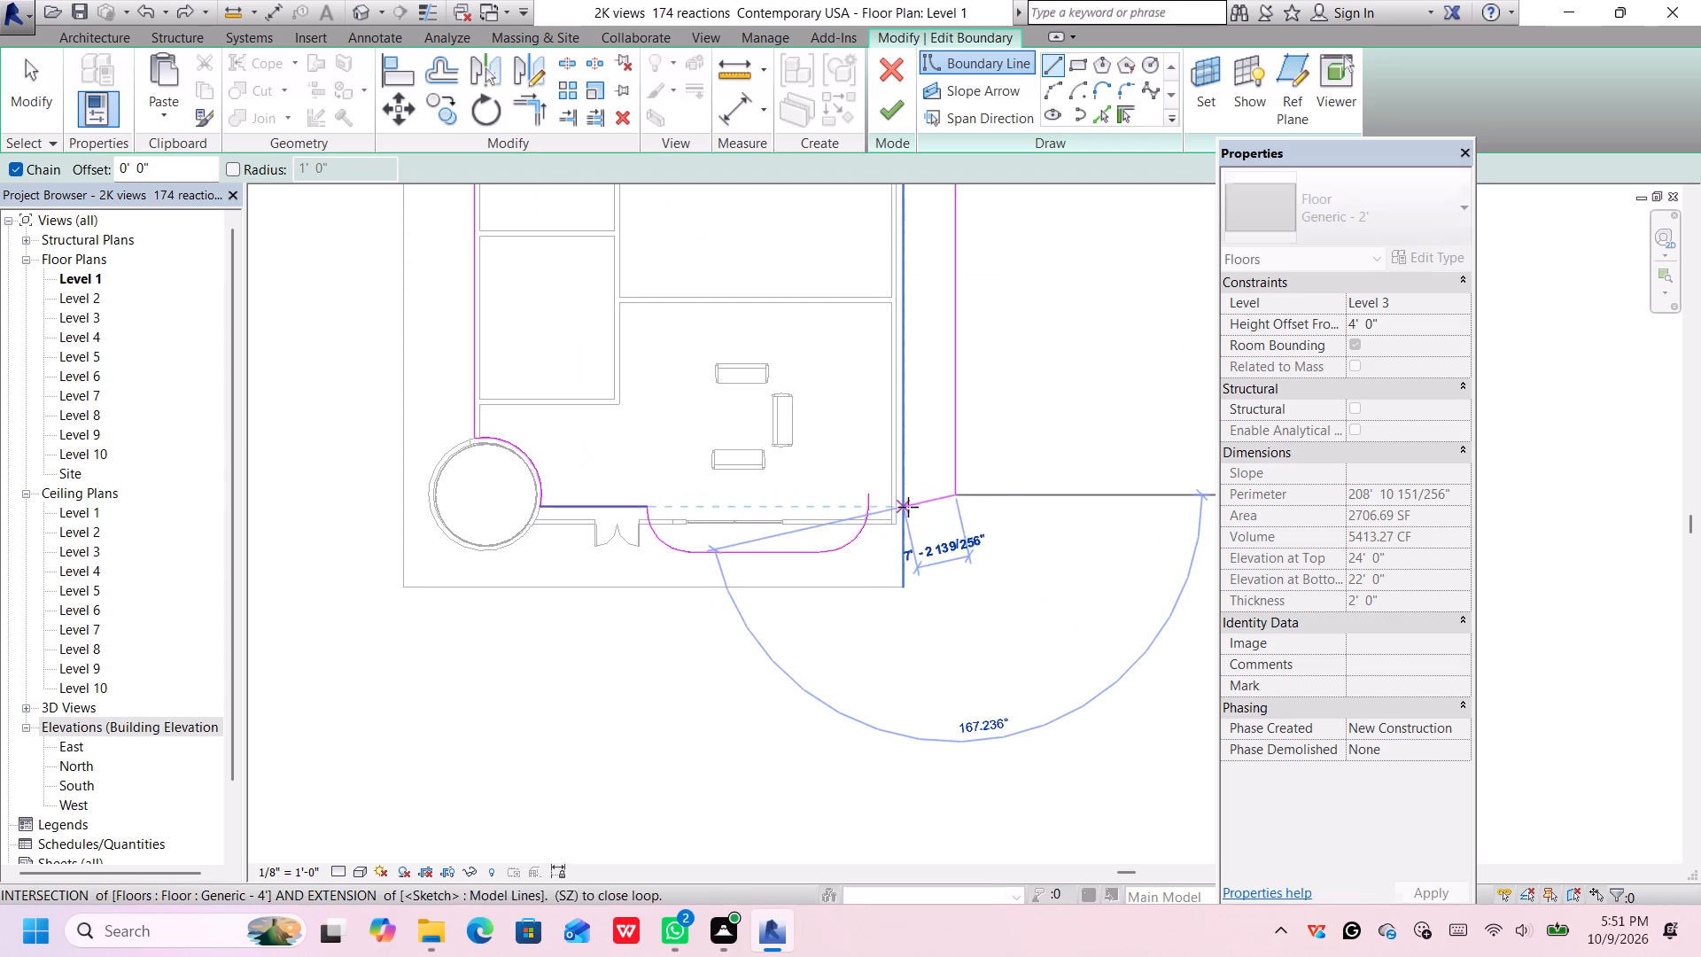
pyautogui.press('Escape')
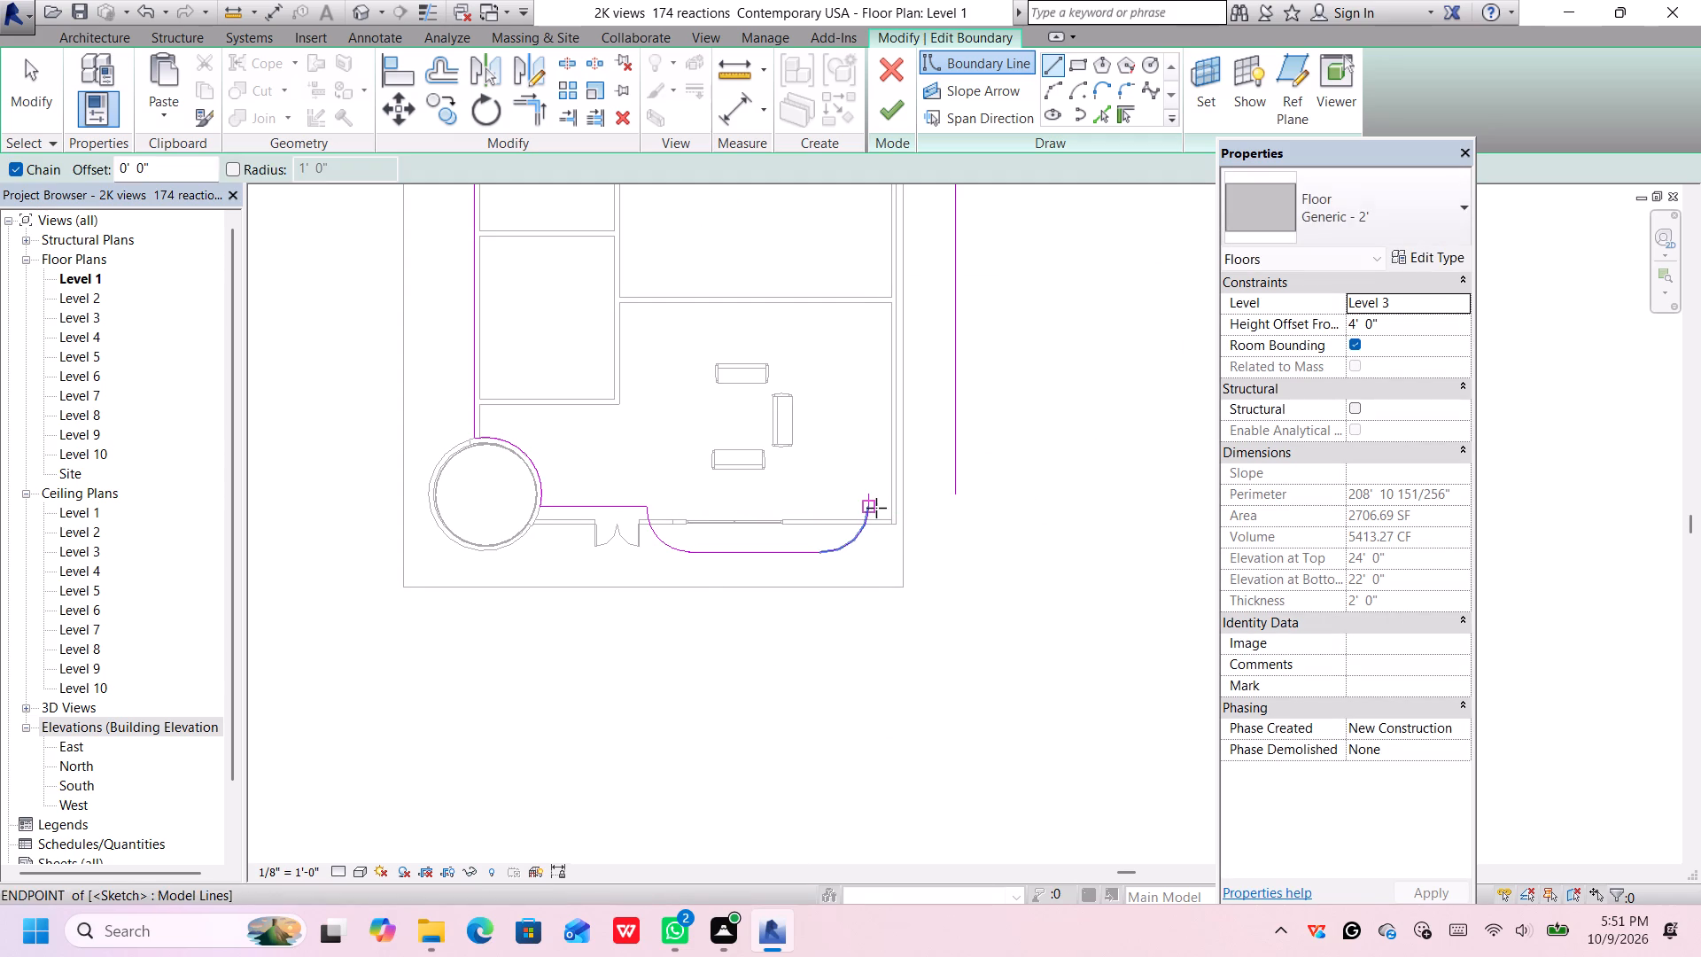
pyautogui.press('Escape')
# Dismiss the Autodesk genuine notification.
pyautogui.scroll(-9, 881, 508)
pyautogui.moveTo(928, 477); pyautogui.dragTo(925, 486, button='middle')
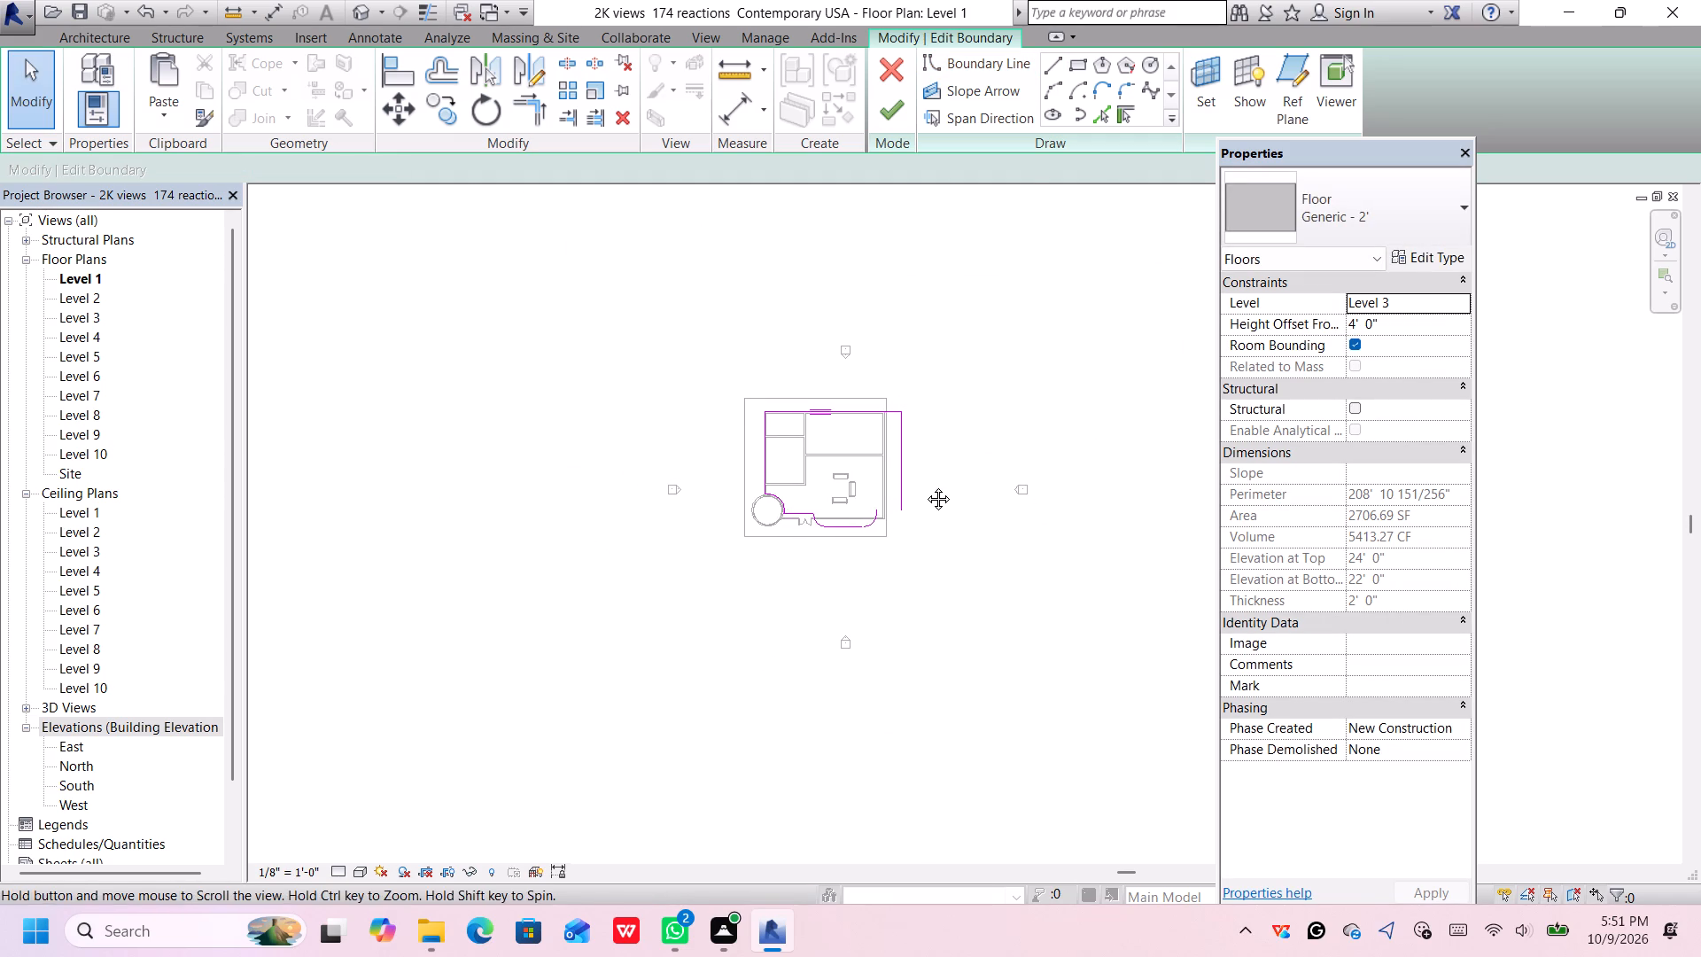
pyautogui.moveTo(925, 486); pyautogui.dragTo(924, 488, button='middle')
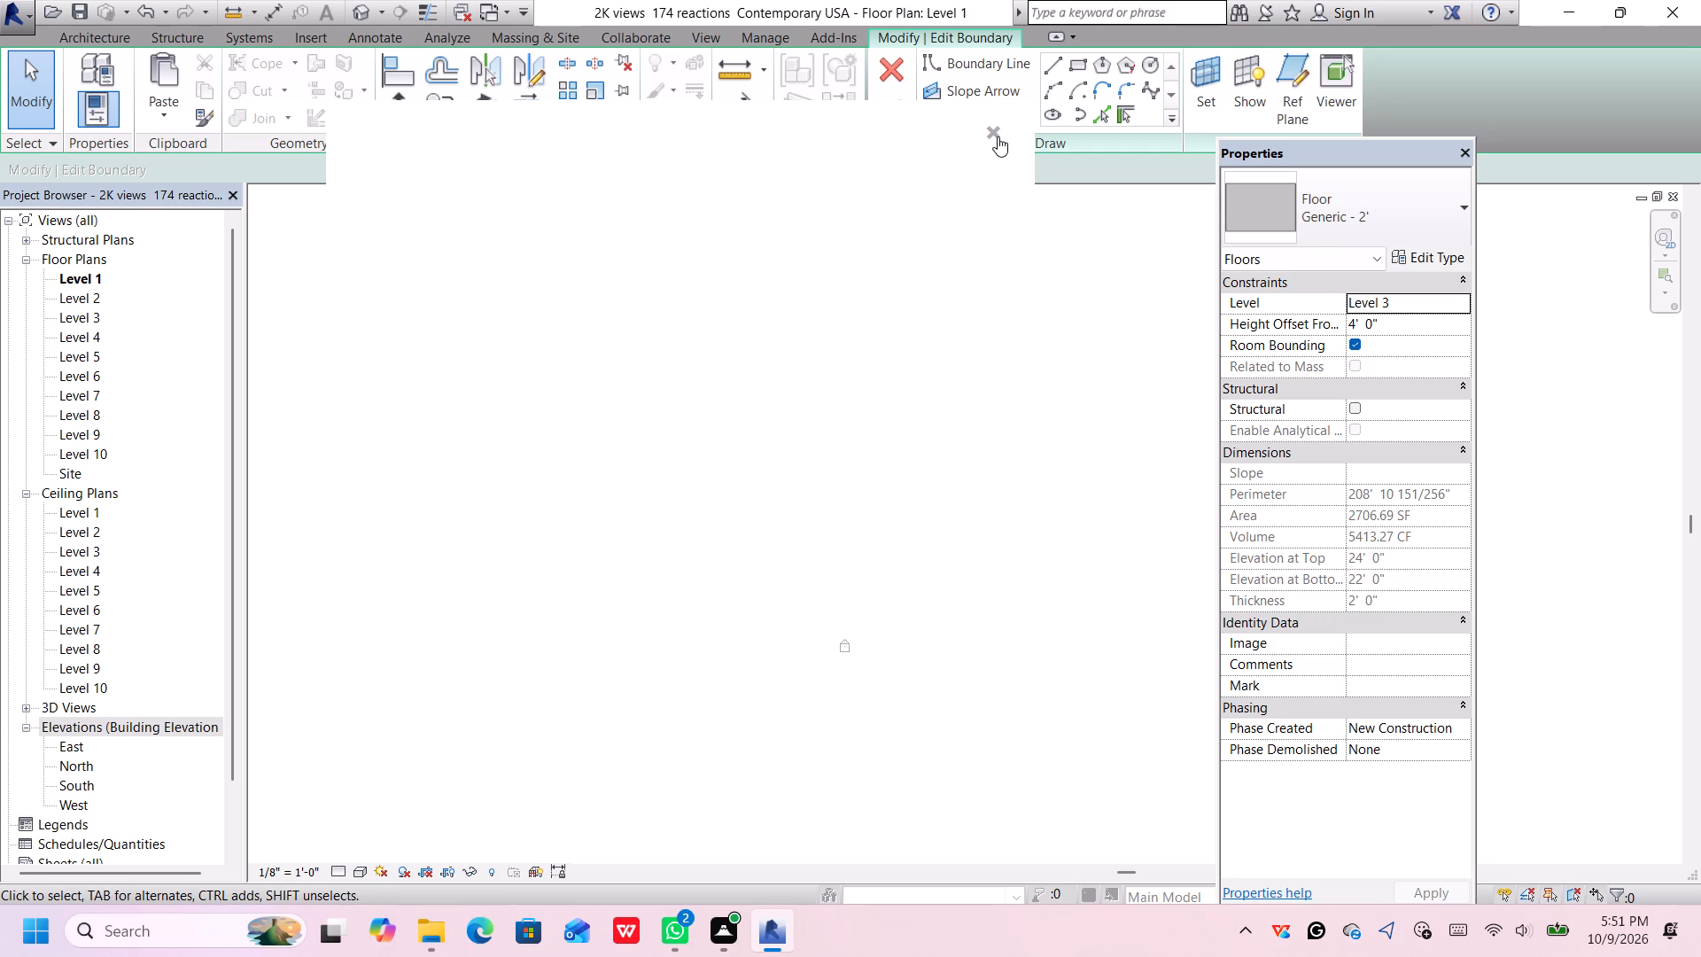
pyautogui.click(997, 128)
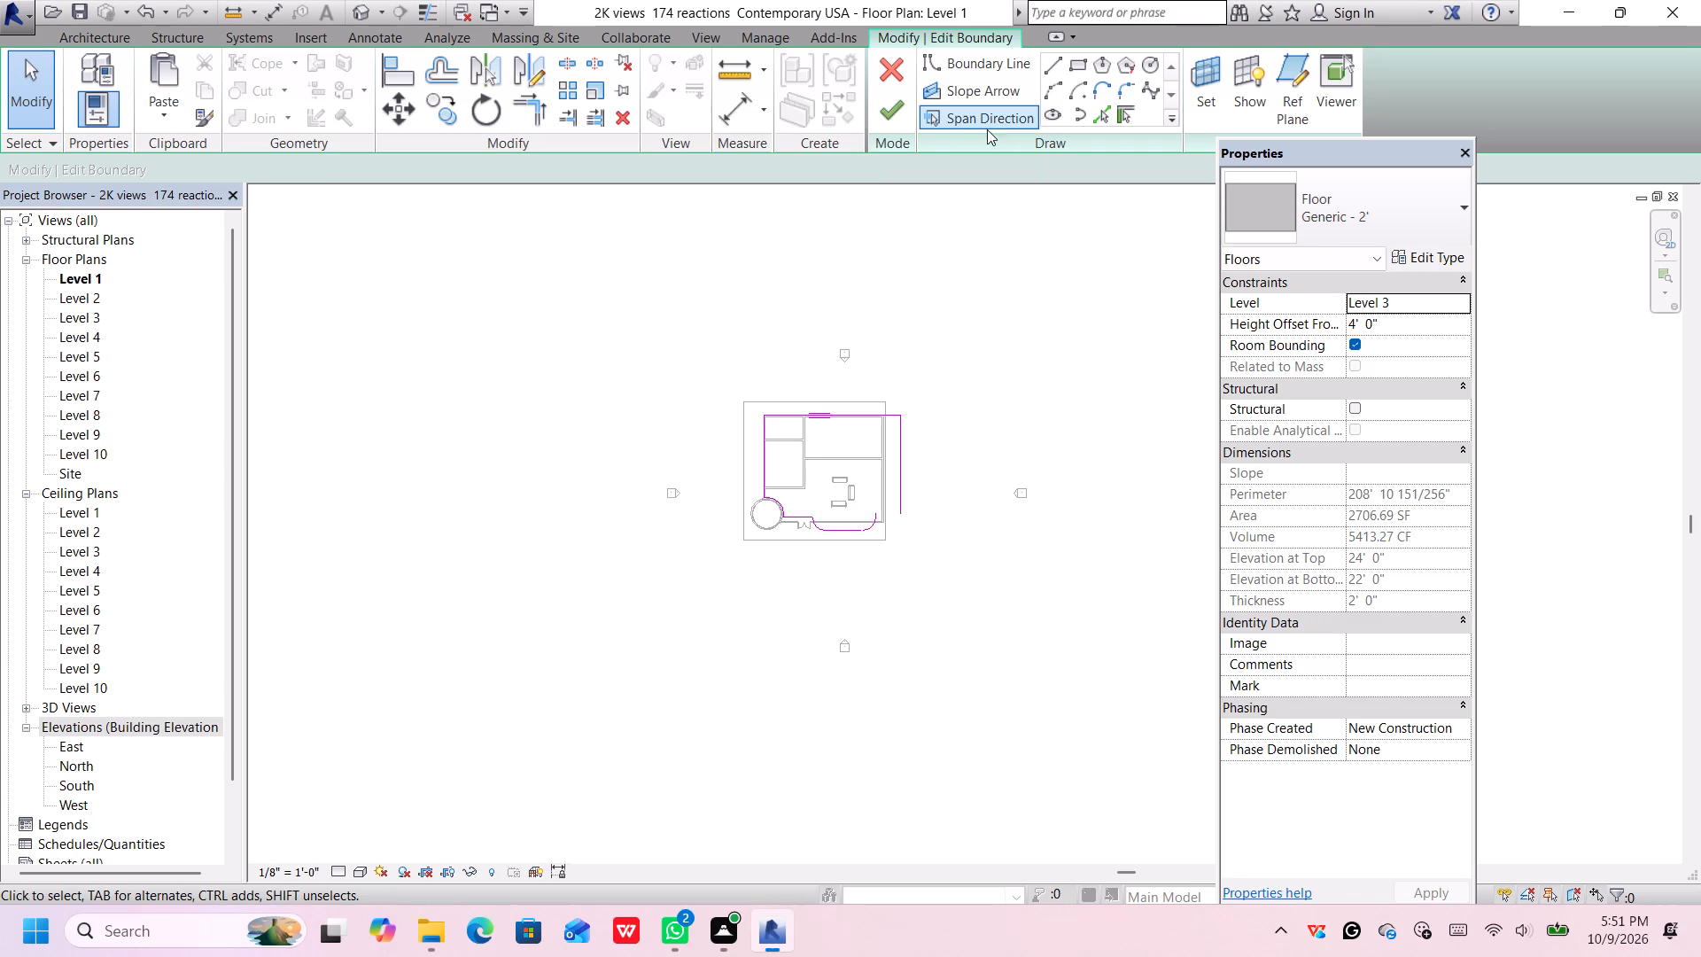
# Undo the slab boundary sketch edits, the outer side wall moves and the preceding storey copies.
pyautogui.scroll(5, 847, 533)
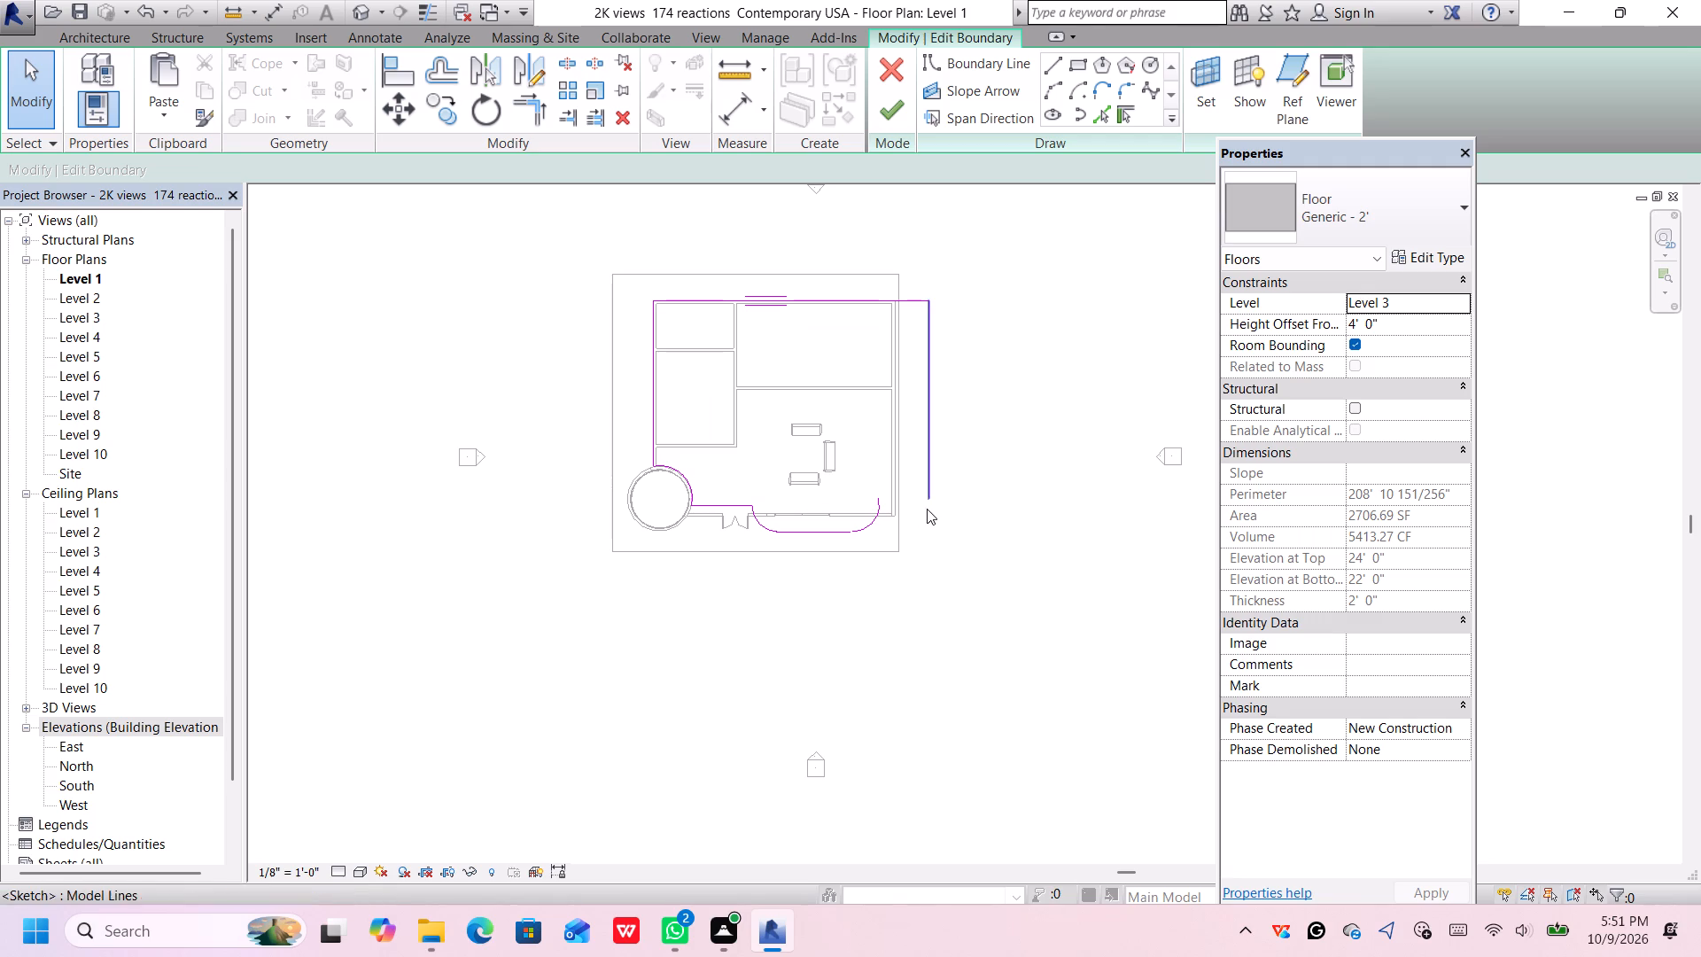
pyautogui.hotkey('ctrl', 'z')
pyautogui.hotkey('ctrl', 'z')
pyautogui.hotkey('ctrl', 'z')
pyautogui.hotkey('ctrl', 'z')
pyautogui.hotkey('ctrl', 'z')
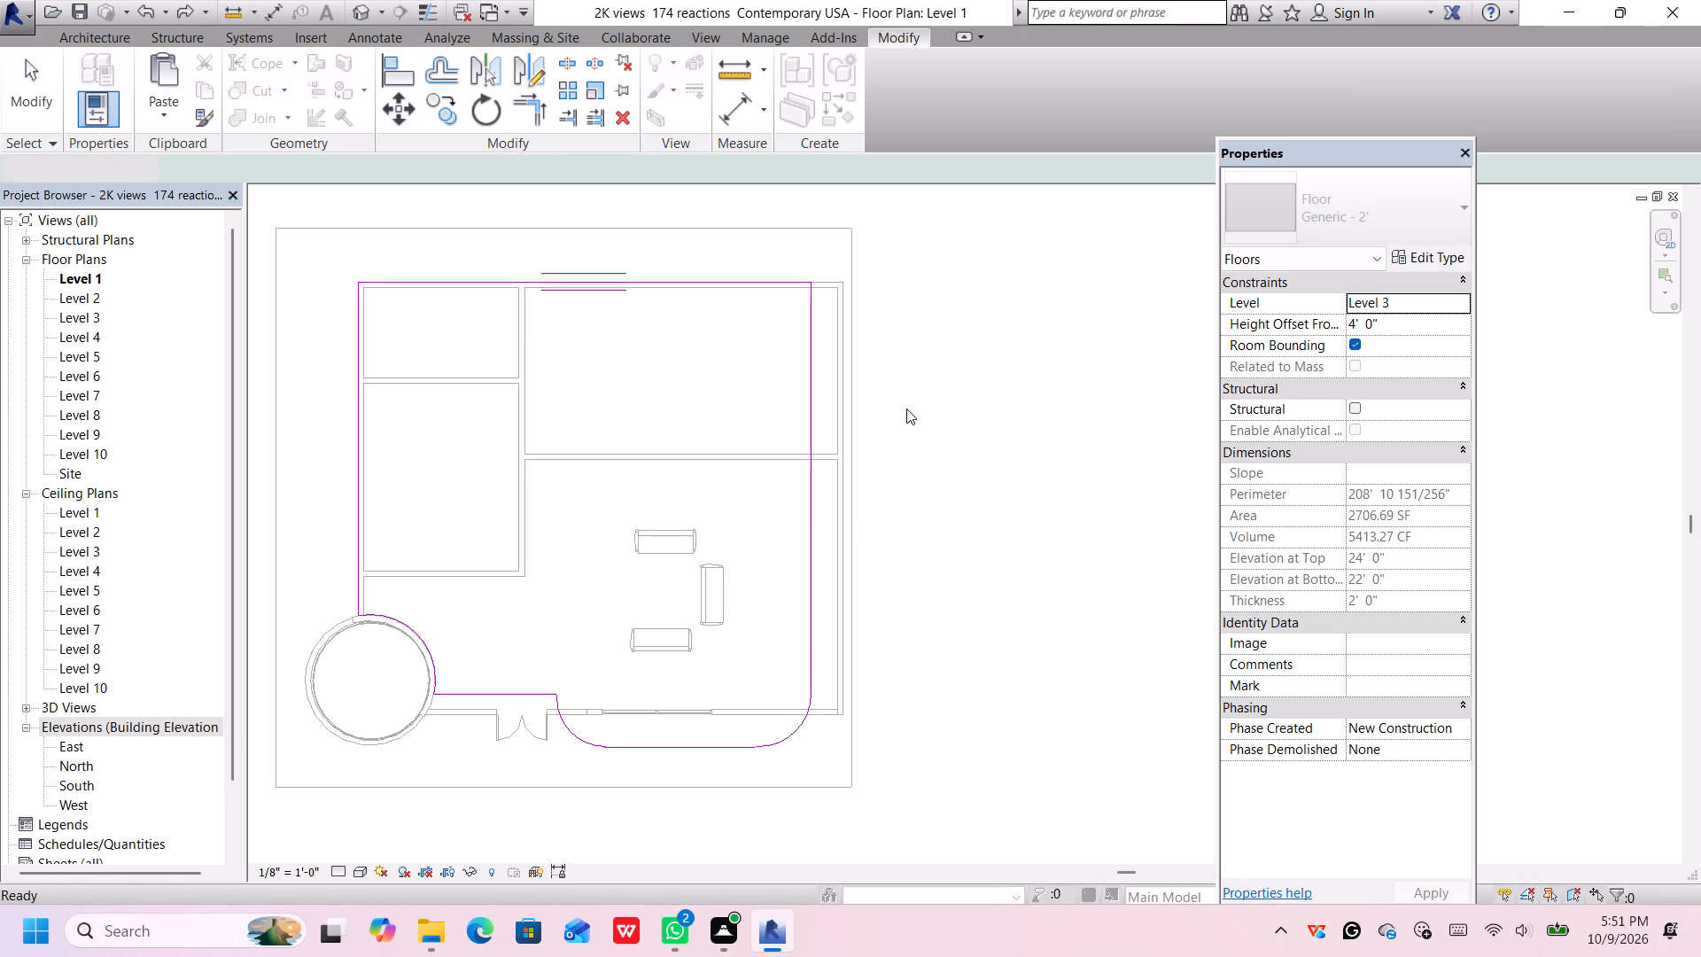
pyautogui.hotkey('ctrl', 'z')
pyautogui.hotkey('ctrl', 'z')
pyautogui.hotkey('ctrl', 'z')
pyautogui.hotkey('ctrl', 'z')
pyautogui.hotkey('ctrl', 'z')
pyautogui.hotkey('ctrl', 'z')
pyautogui.hotkey('ctrl', 'z')
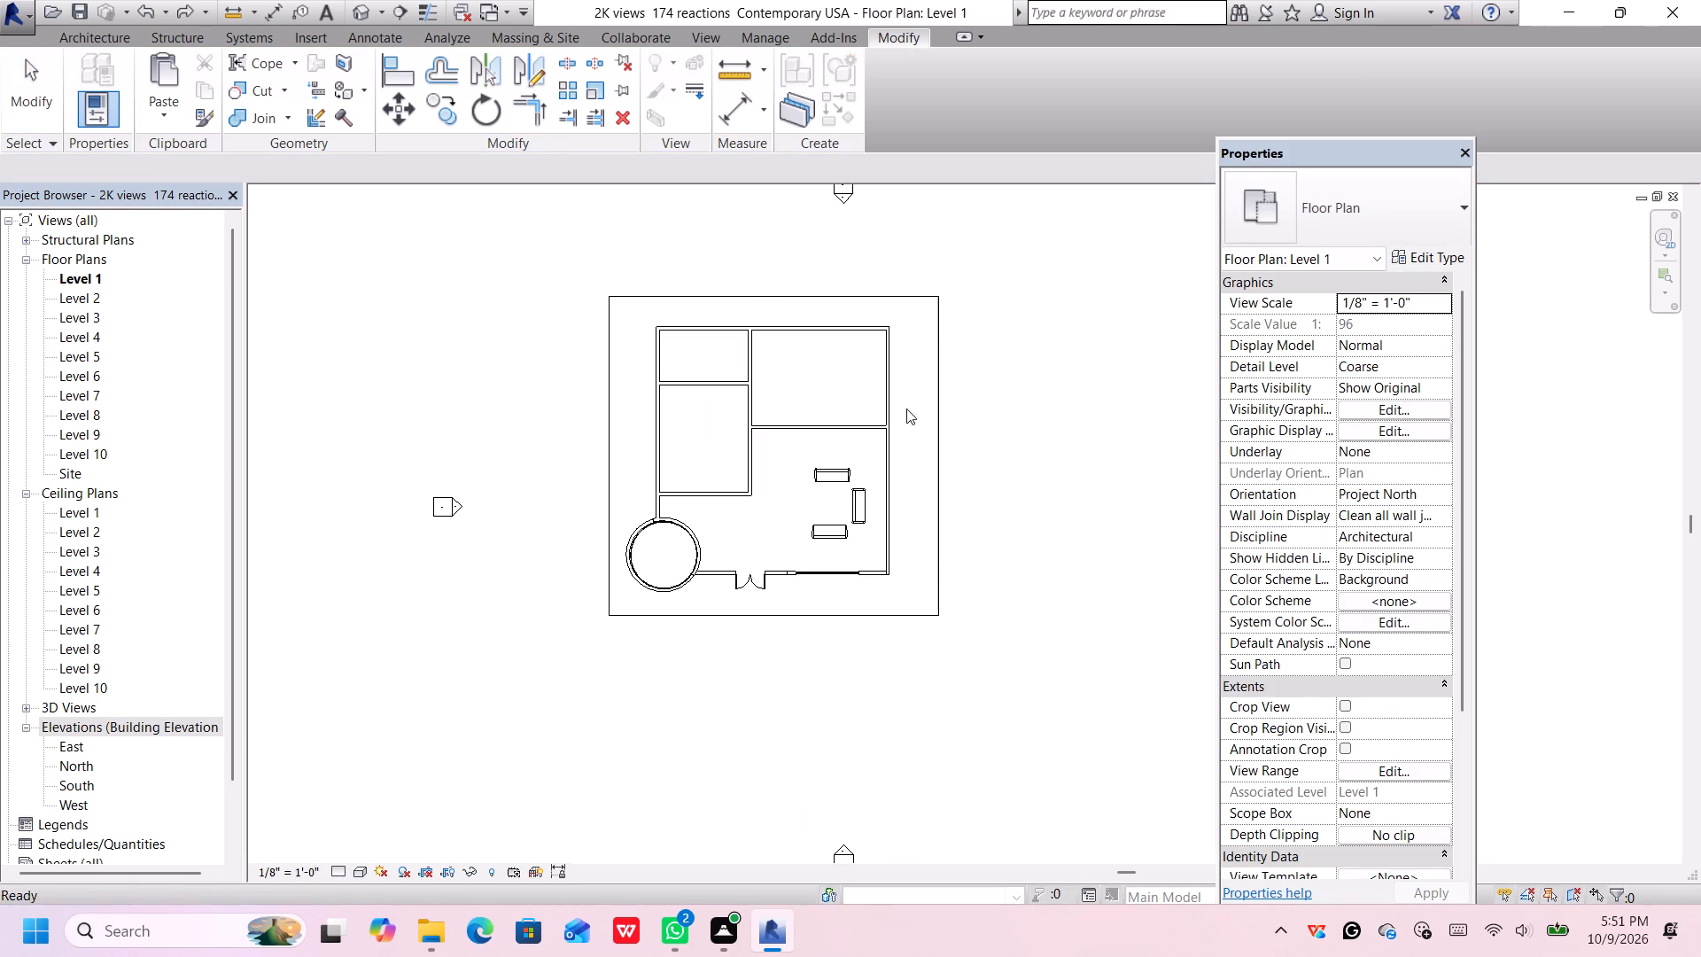
pyautogui.hotkey('ctrl', 'z')
pyautogui.hotkey('ctrl', 'z')
pyautogui.hotkey('ctrl', 'z')
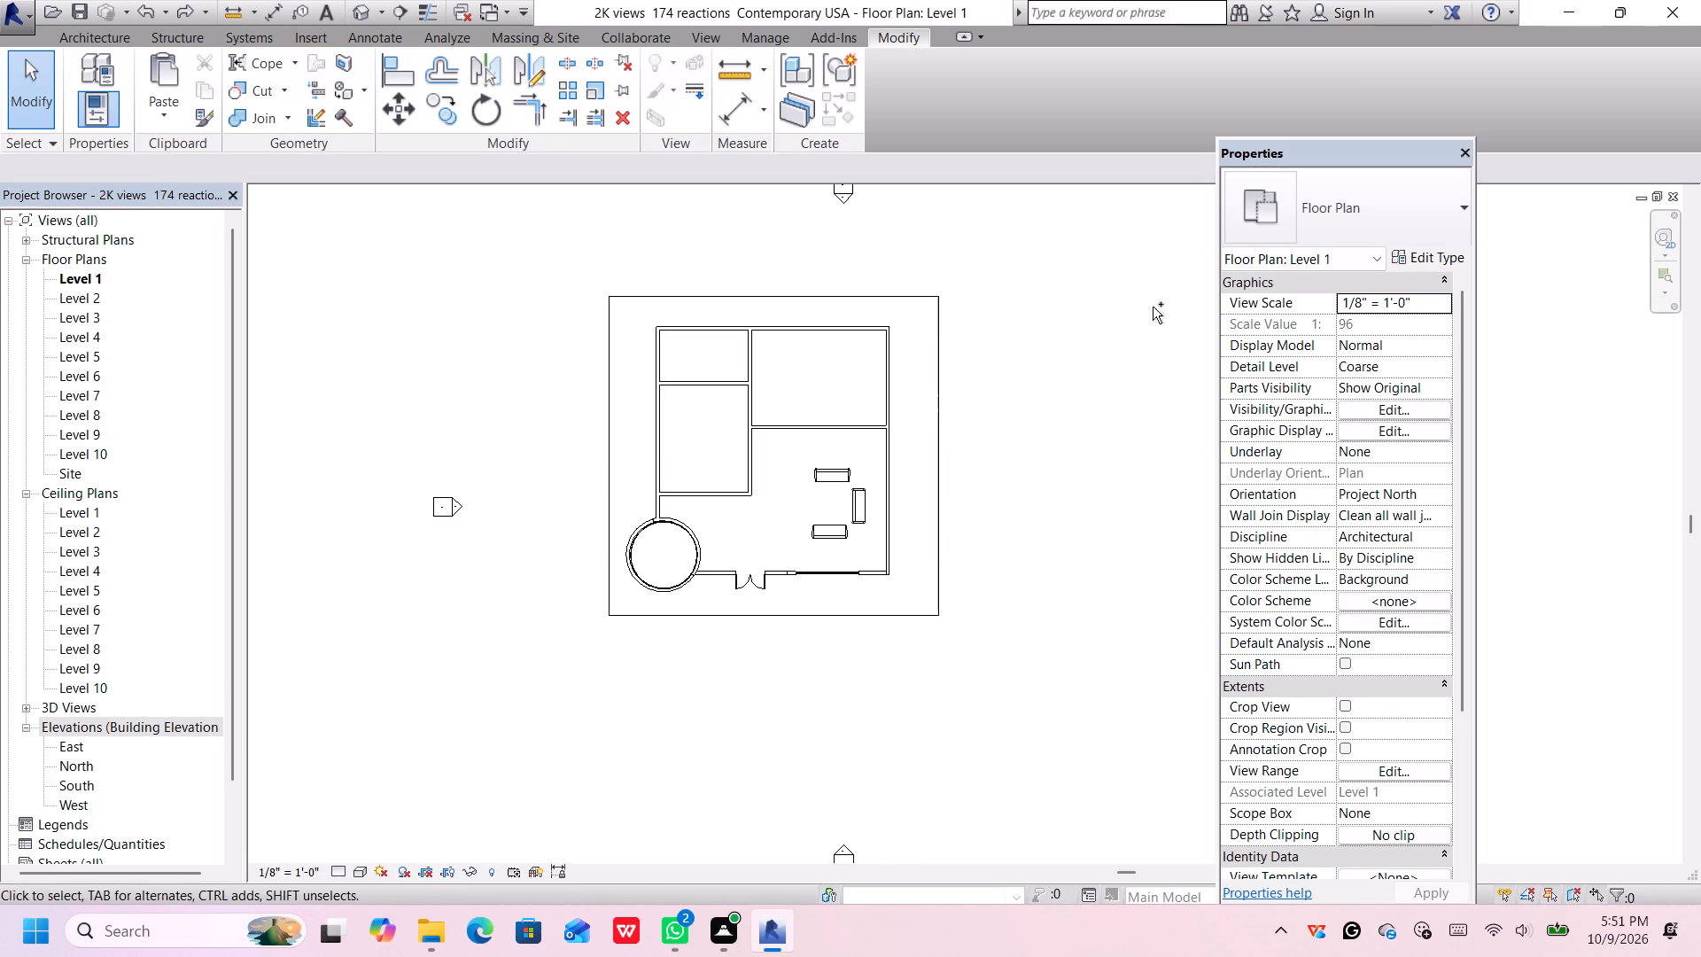
pyautogui.hotkey('ctrl', 'z')
pyautogui.hotkey('ctrl', 'z')
pyautogui.hotkey('ctrl', 'z')
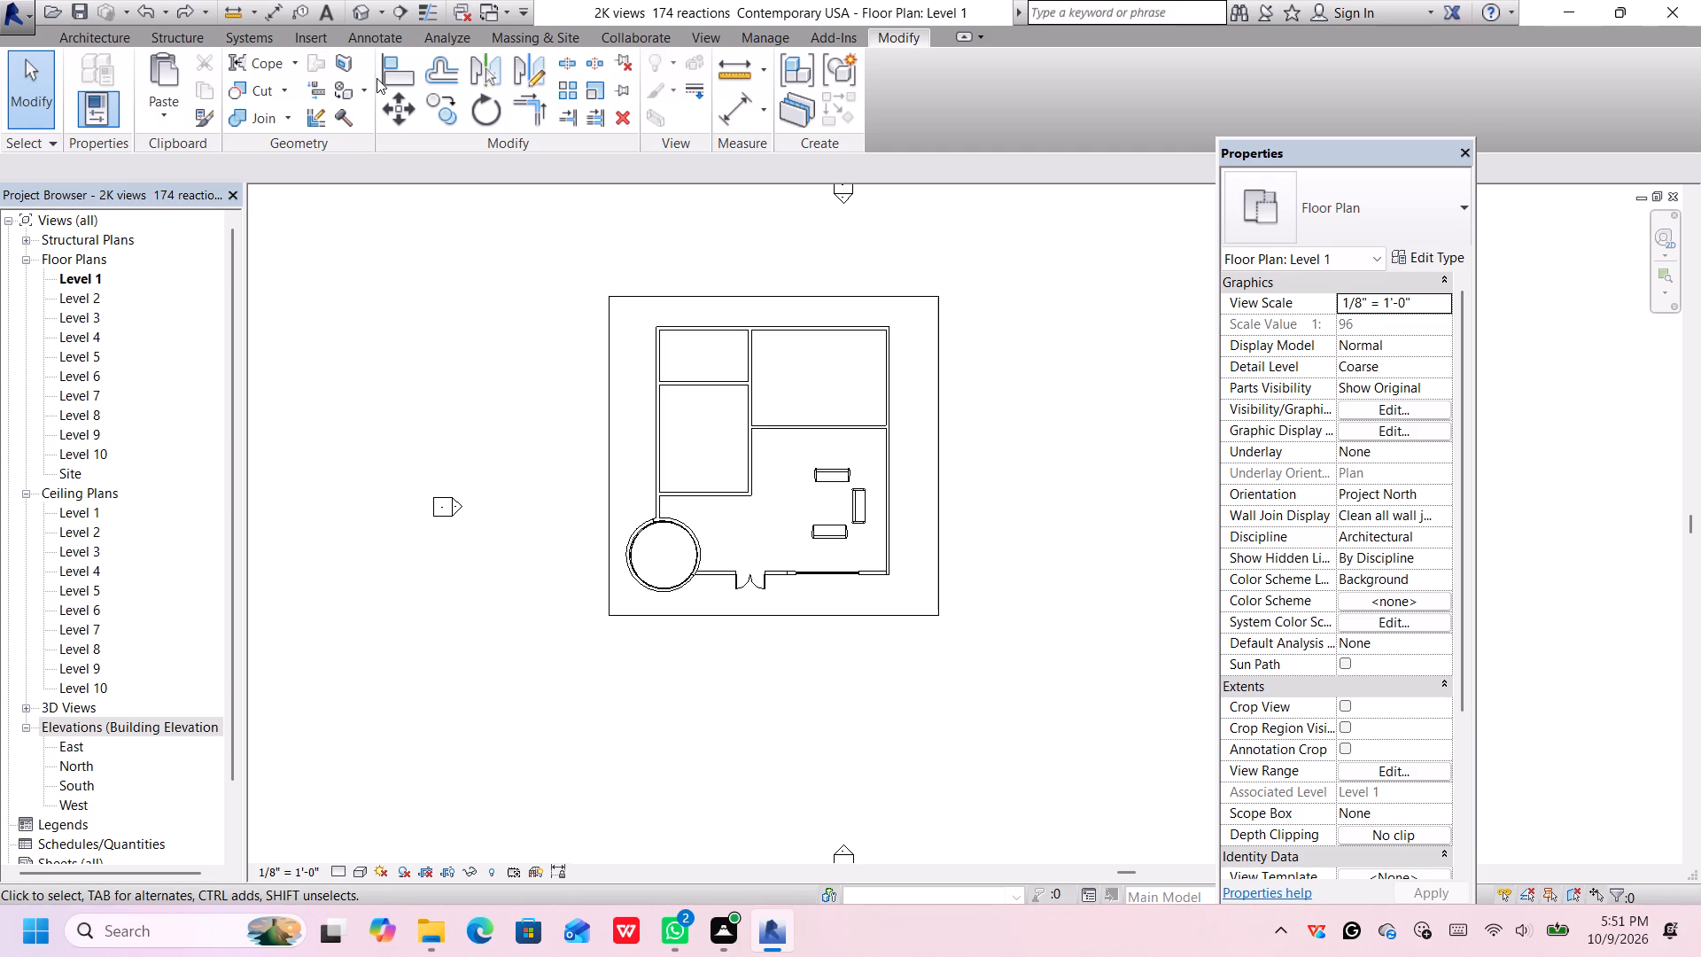
# Redo the undone changes in the 3D view until the stacked upper storeys are restored.
pyautogui.click(359, 18)
pyautogui.scroll(-2, 868, 508)
pyautogui.scroll(1, 868, 508)
pyautogui.scroll(-16, 868, 508)
pyautogui.scroll(1, 868, 508)
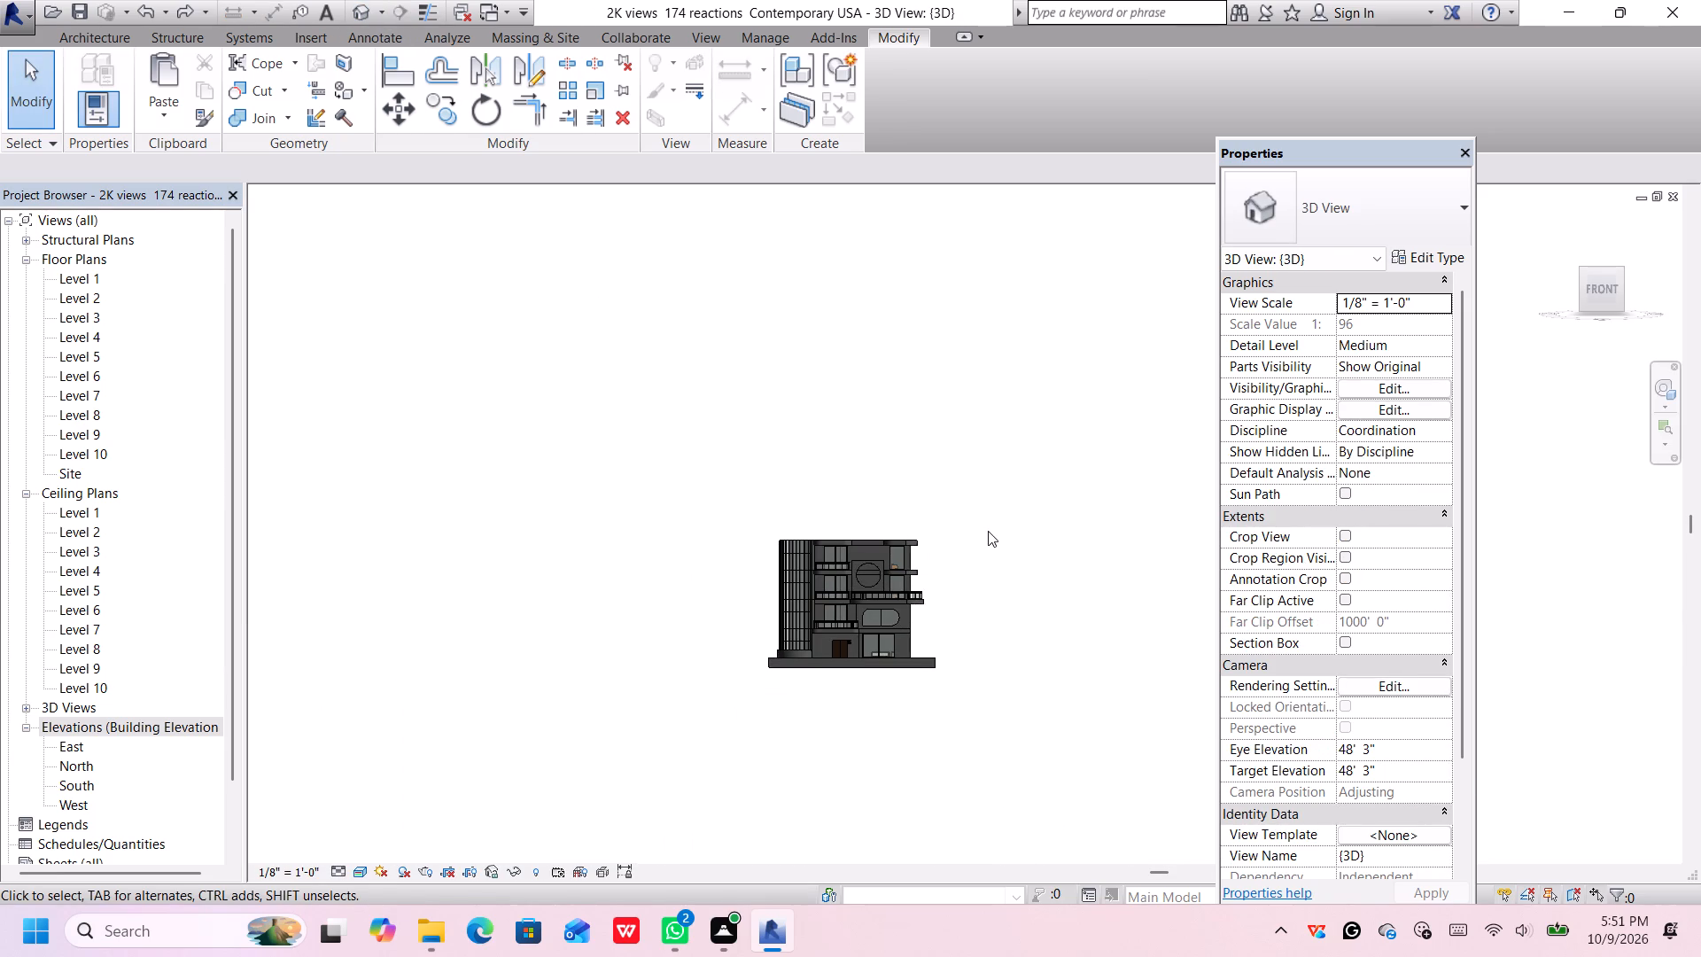
pyautogui.hotkey('ctrl', 'y')
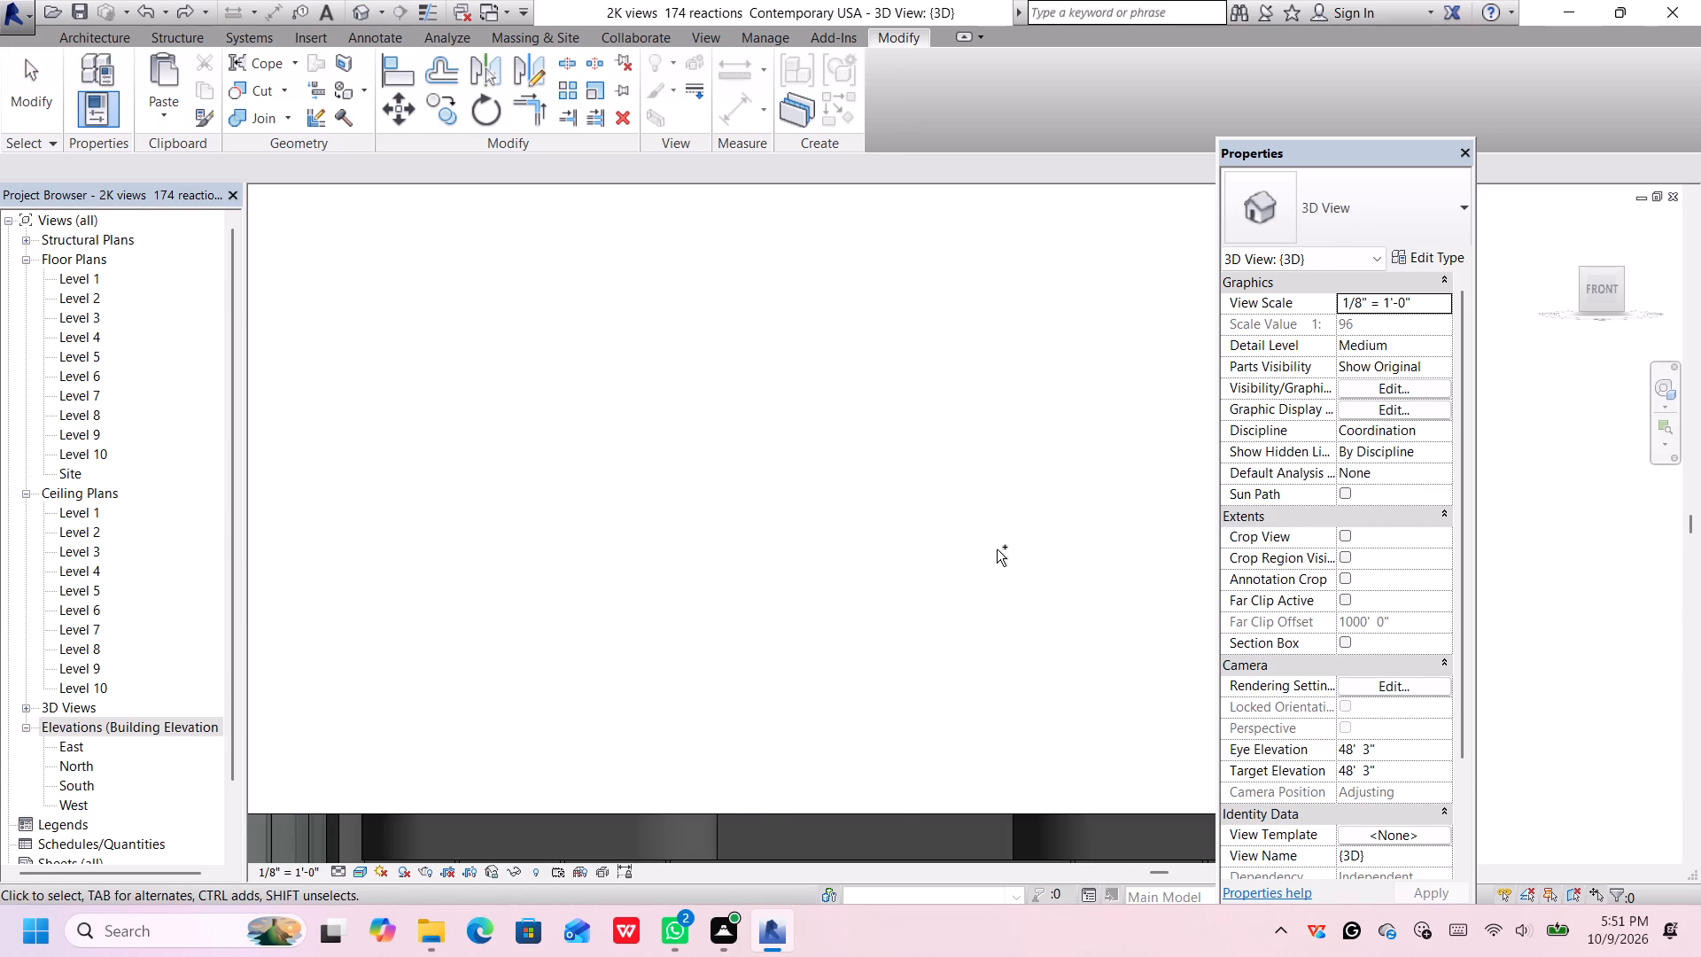
pyautogui.hotkey('ctrl', 'y')
pyautogui.hotkey('ctrl', 'y')
pyautogui.hotkey('ctrl', 'y')
pyautogui.hotkey('ctrl', 'y')
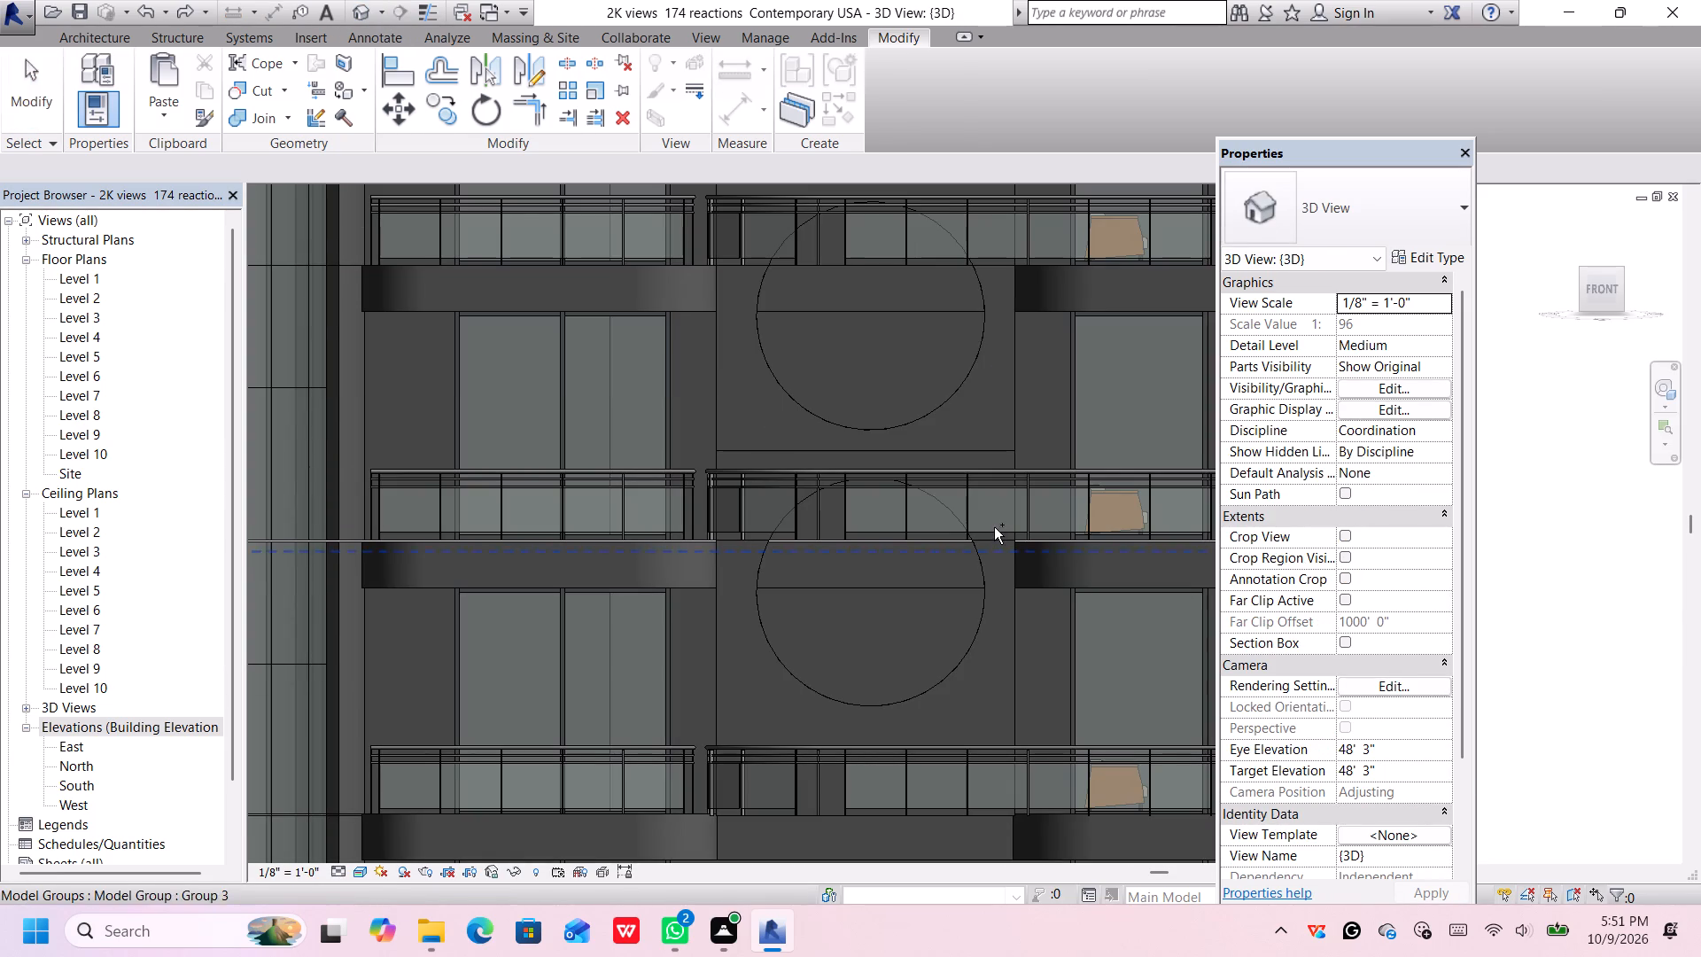
pyautogui.hotkey('ctrl', 'y')
pyautogui.keyDown('ctrl'); pyautogui.scroll(-10, 994, 527); pyautogui.keyUp('ctrl')
pyautogui.scroll(-6, 1084, 594)
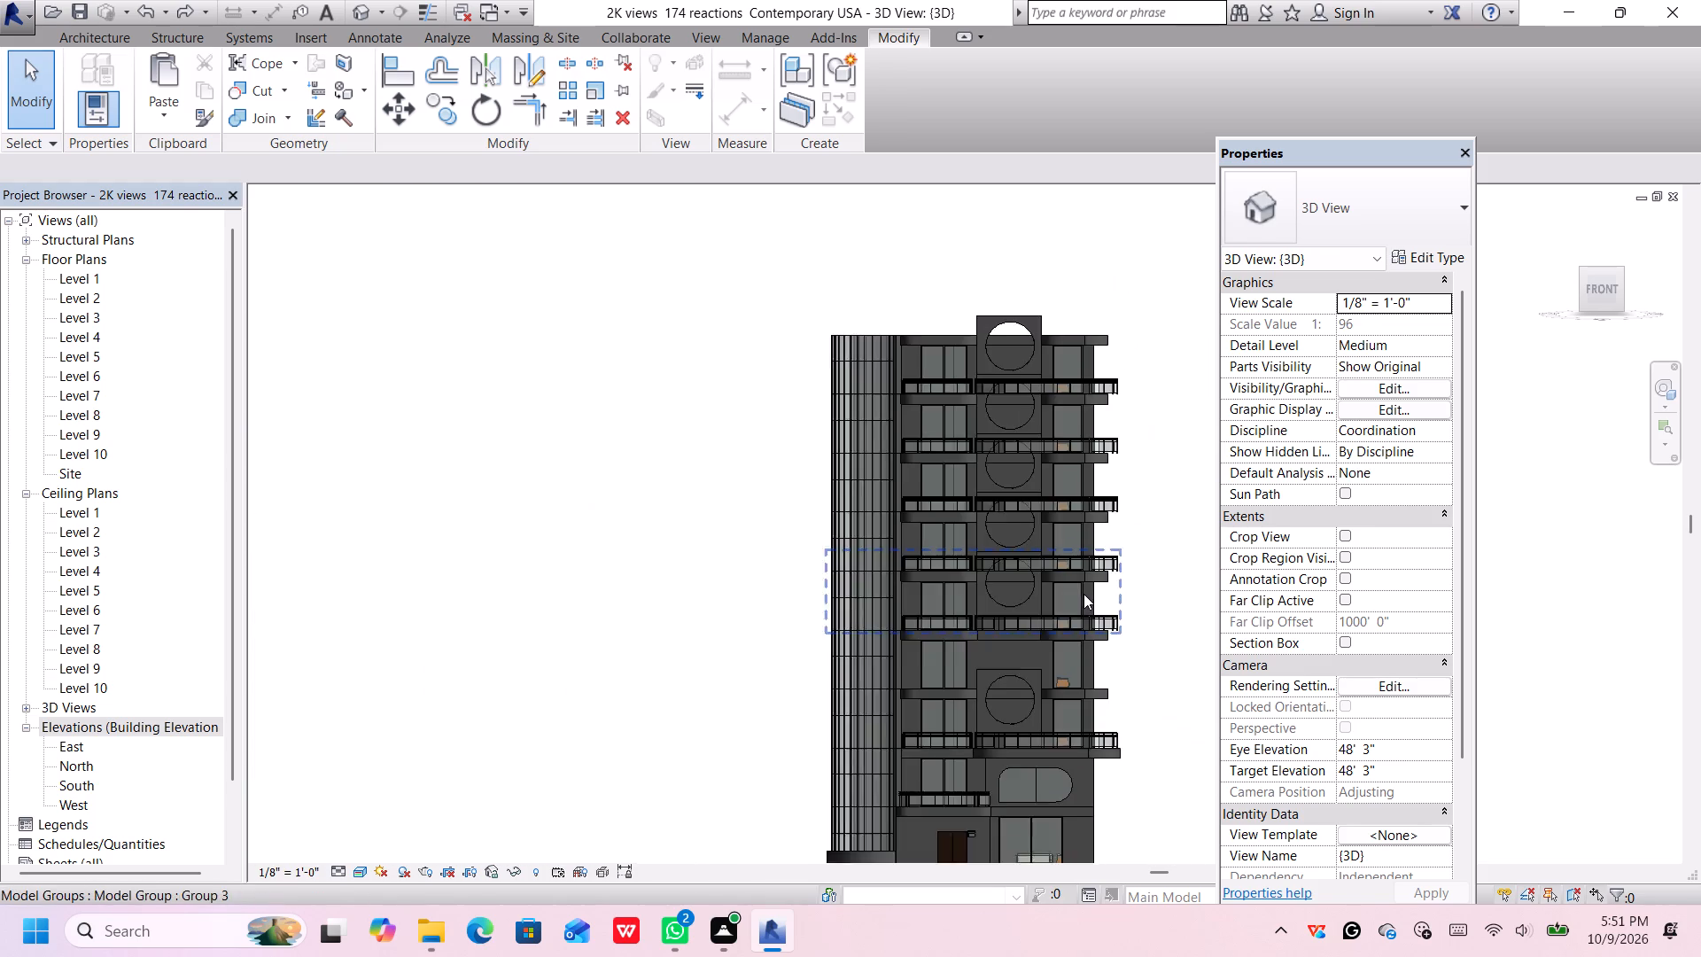
pyautogui.moveTo(1100, 582); pyautogui.dragTo(964, 520, button='middle')
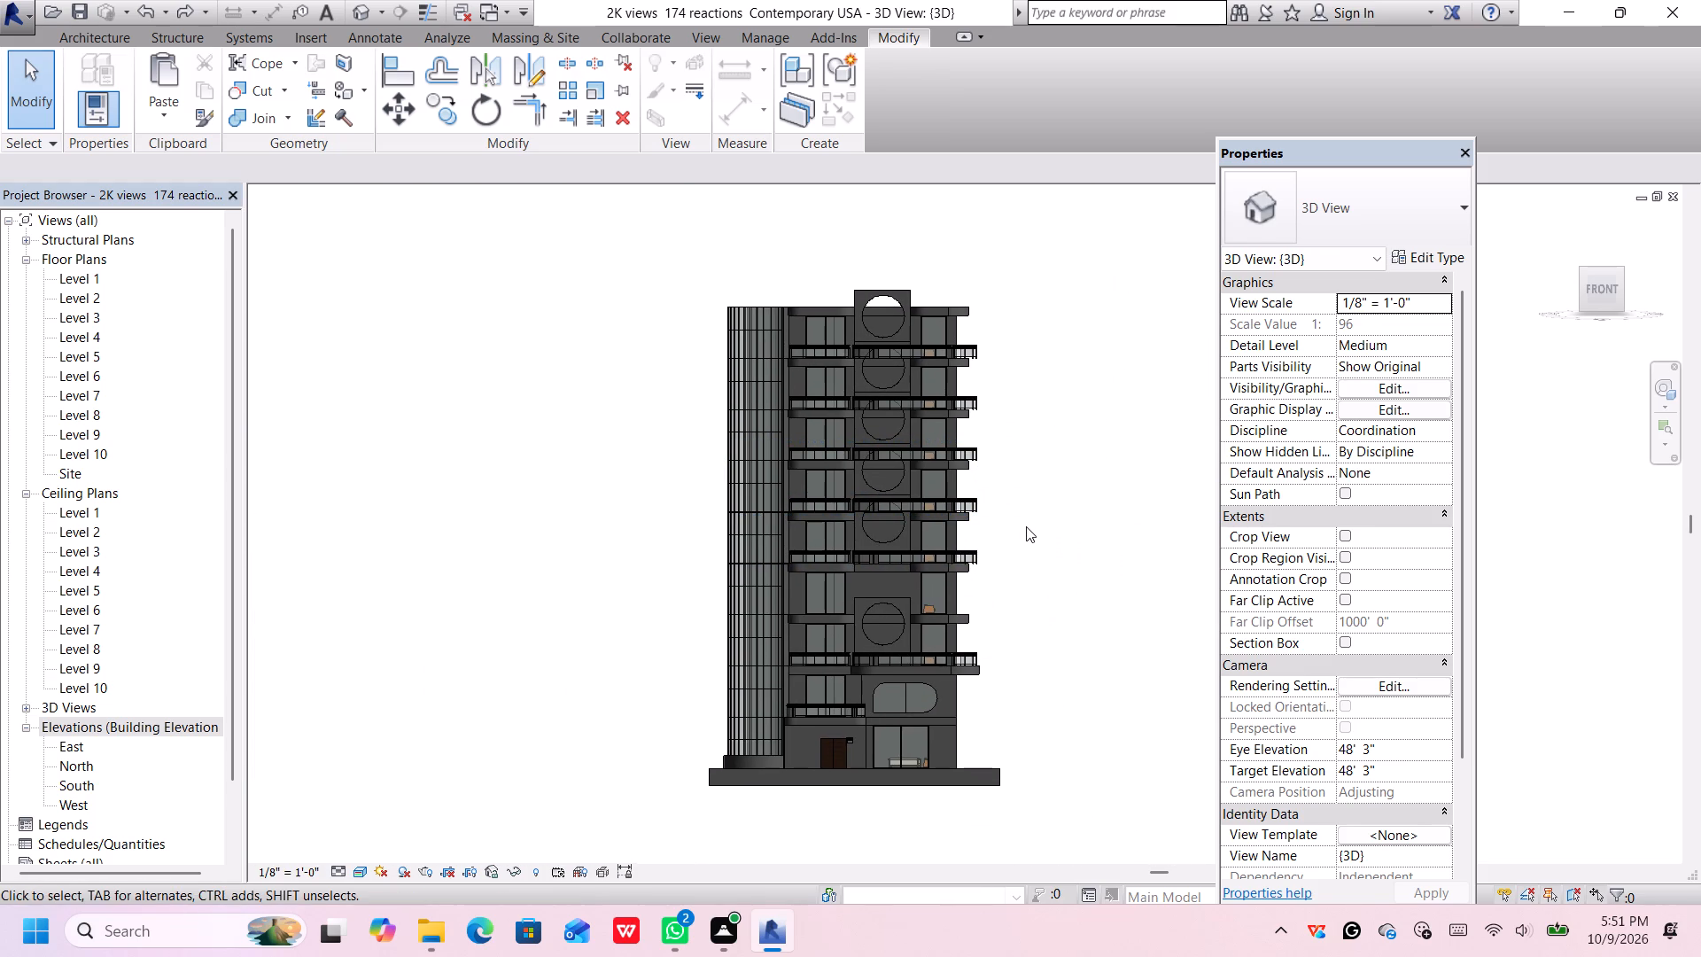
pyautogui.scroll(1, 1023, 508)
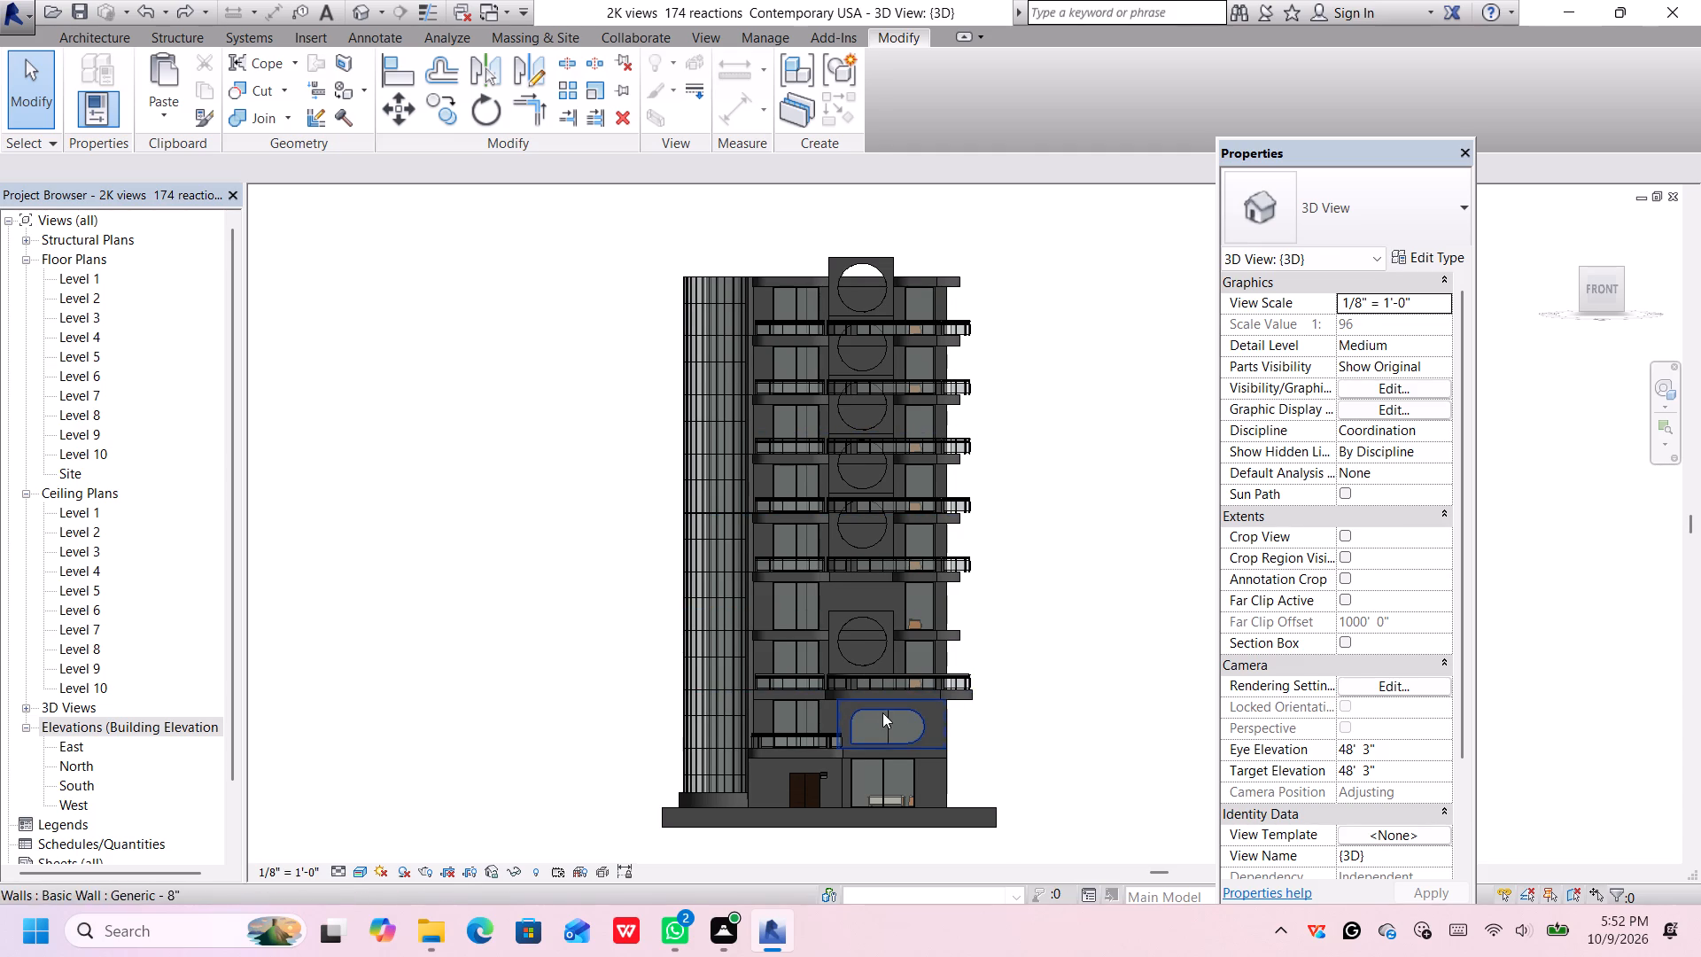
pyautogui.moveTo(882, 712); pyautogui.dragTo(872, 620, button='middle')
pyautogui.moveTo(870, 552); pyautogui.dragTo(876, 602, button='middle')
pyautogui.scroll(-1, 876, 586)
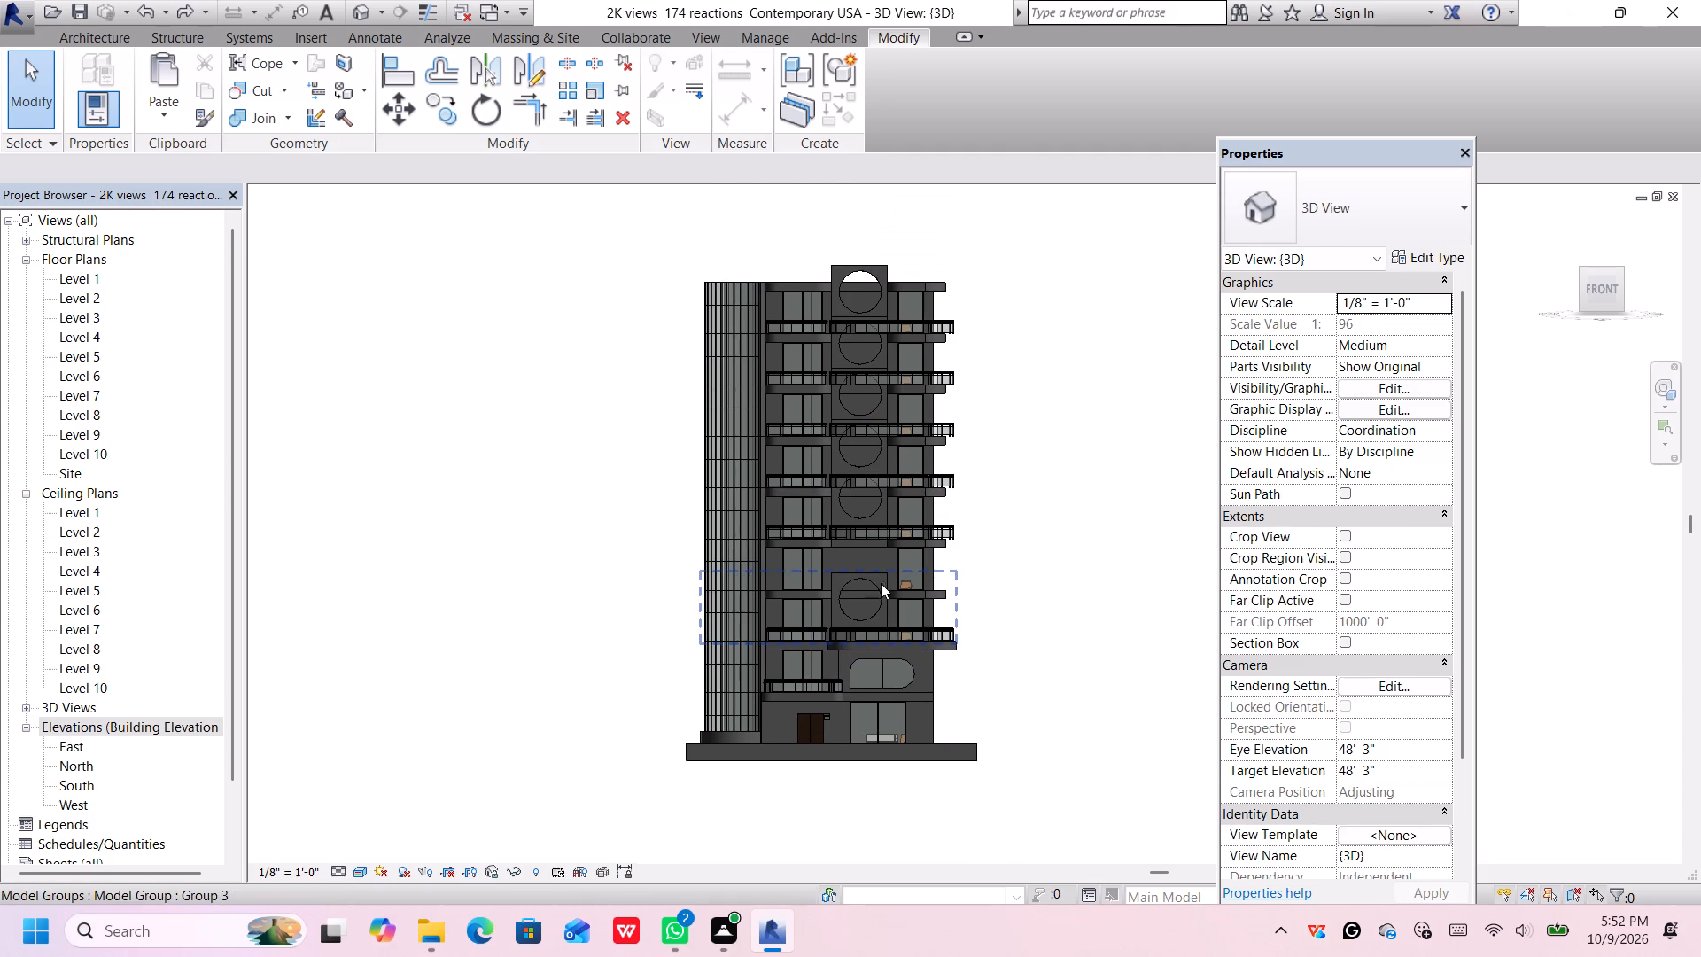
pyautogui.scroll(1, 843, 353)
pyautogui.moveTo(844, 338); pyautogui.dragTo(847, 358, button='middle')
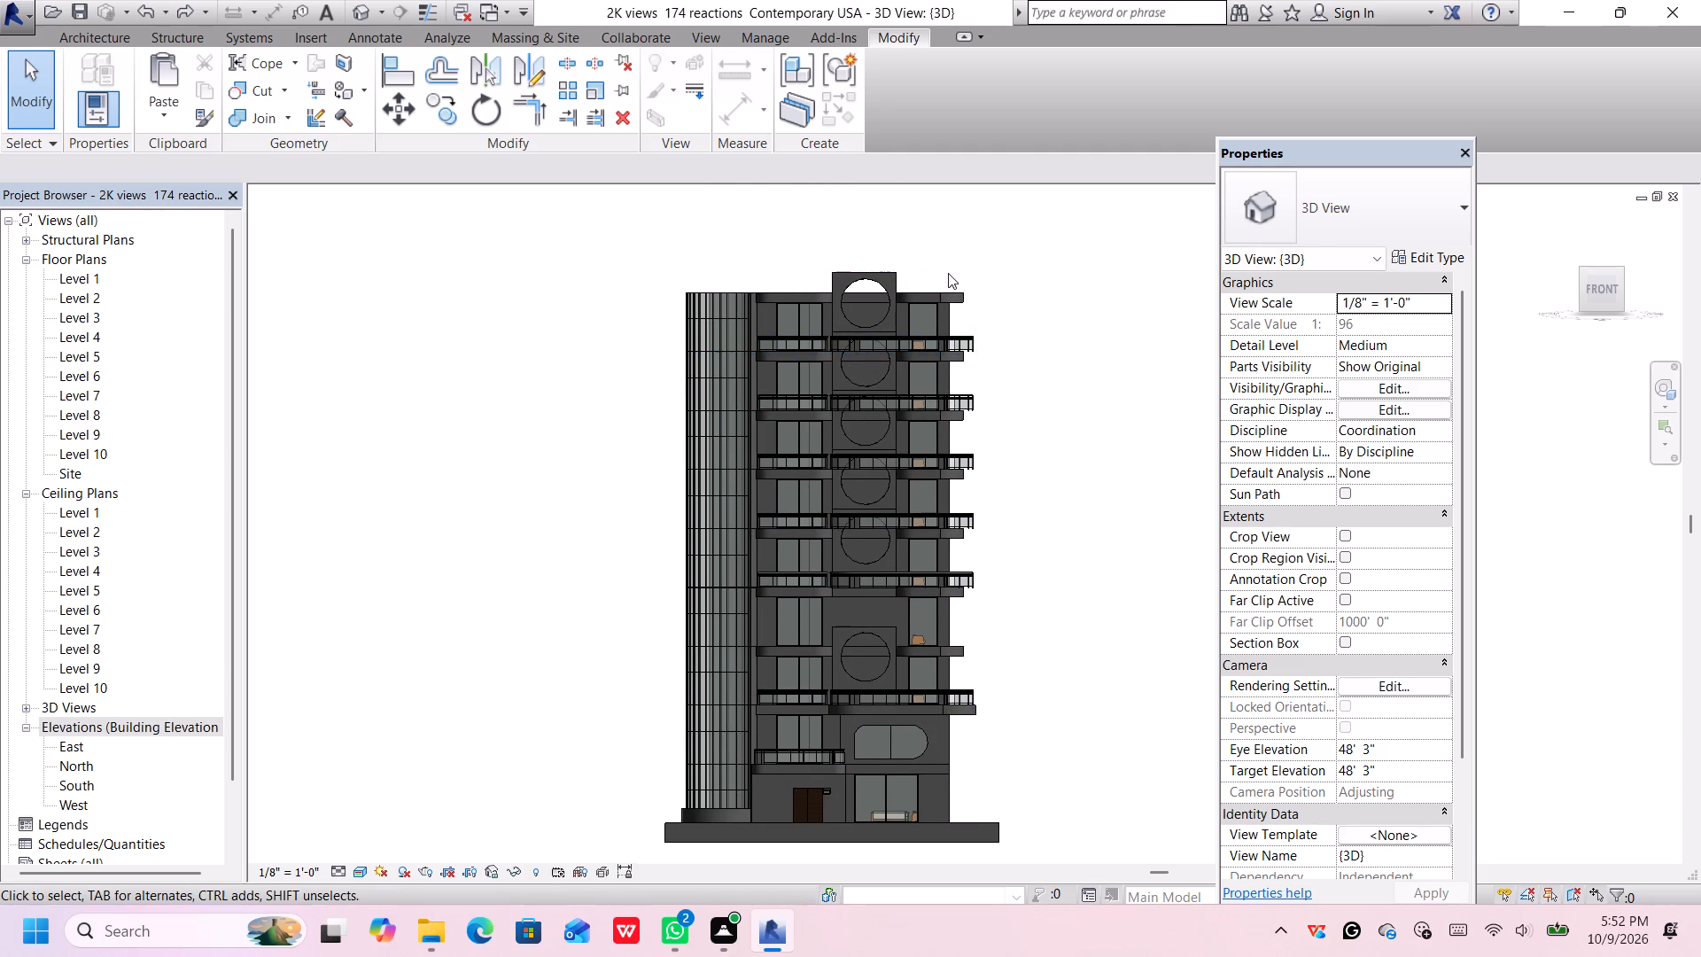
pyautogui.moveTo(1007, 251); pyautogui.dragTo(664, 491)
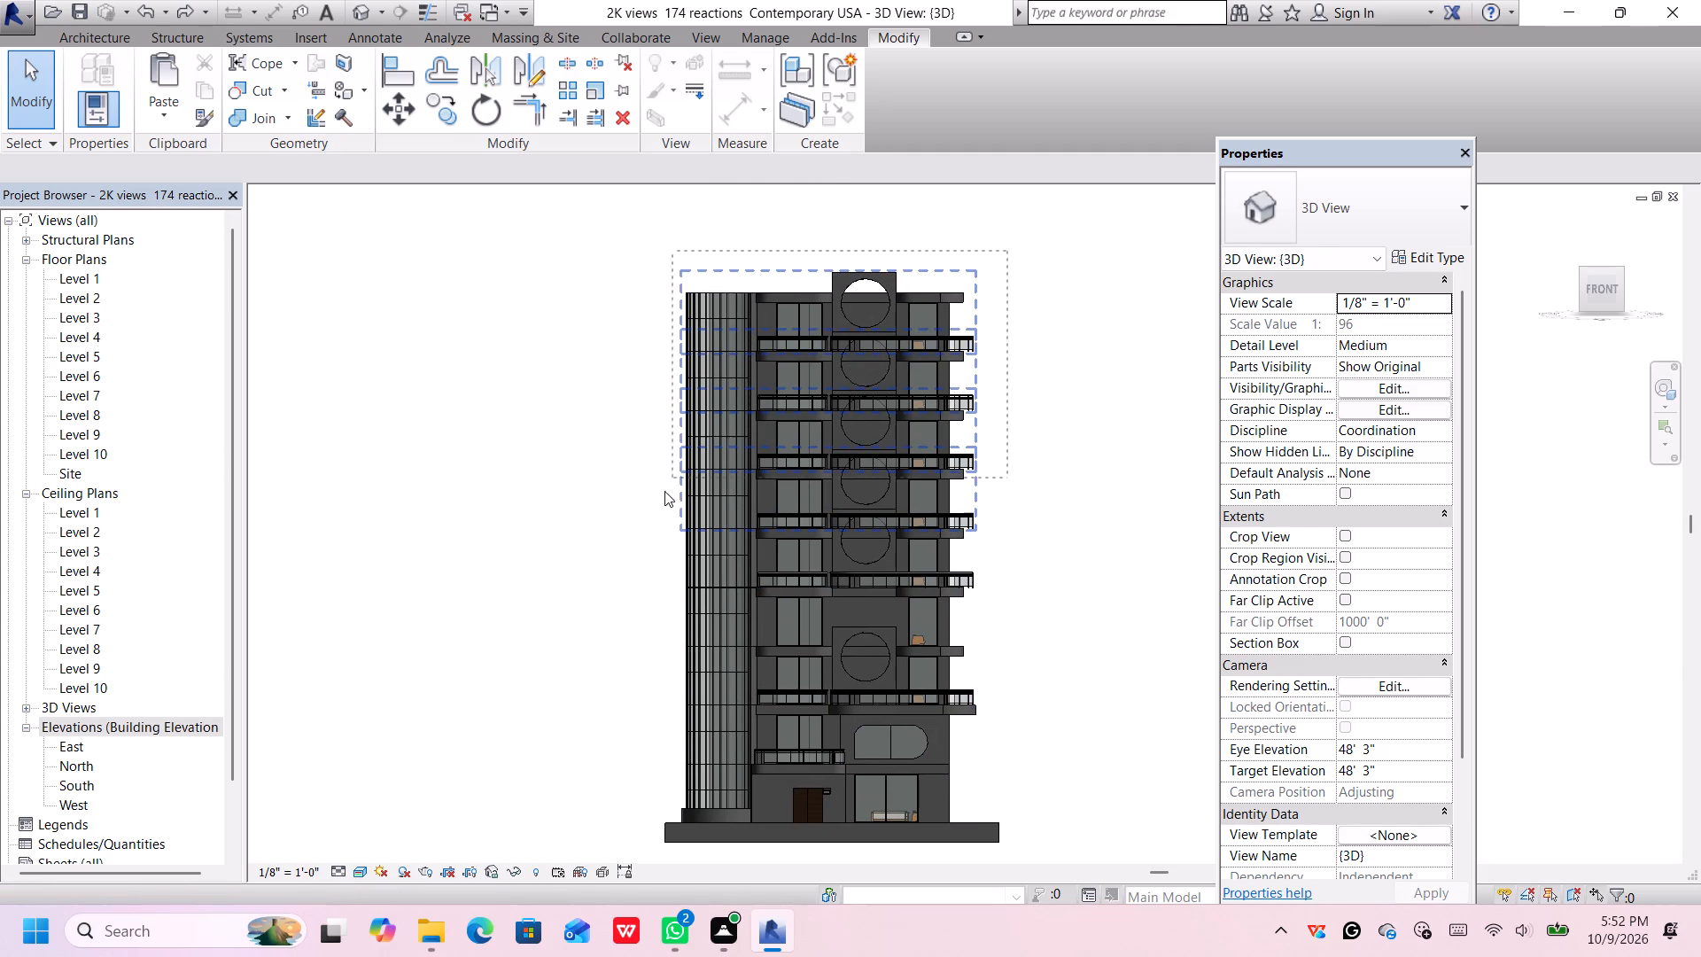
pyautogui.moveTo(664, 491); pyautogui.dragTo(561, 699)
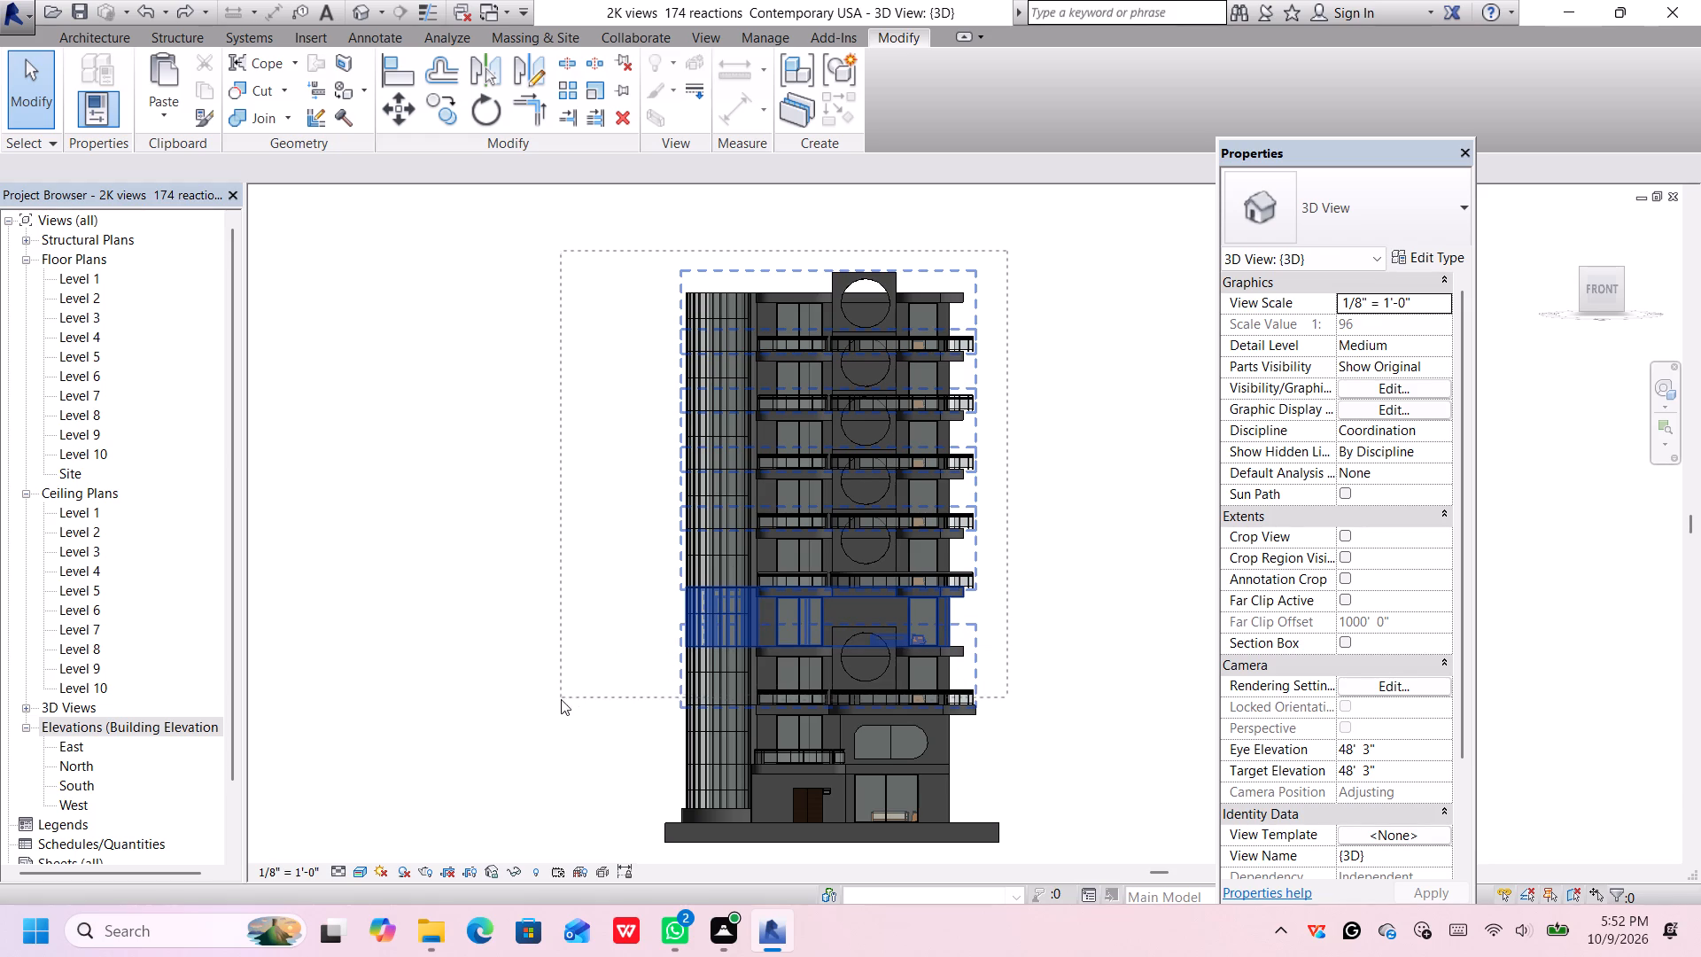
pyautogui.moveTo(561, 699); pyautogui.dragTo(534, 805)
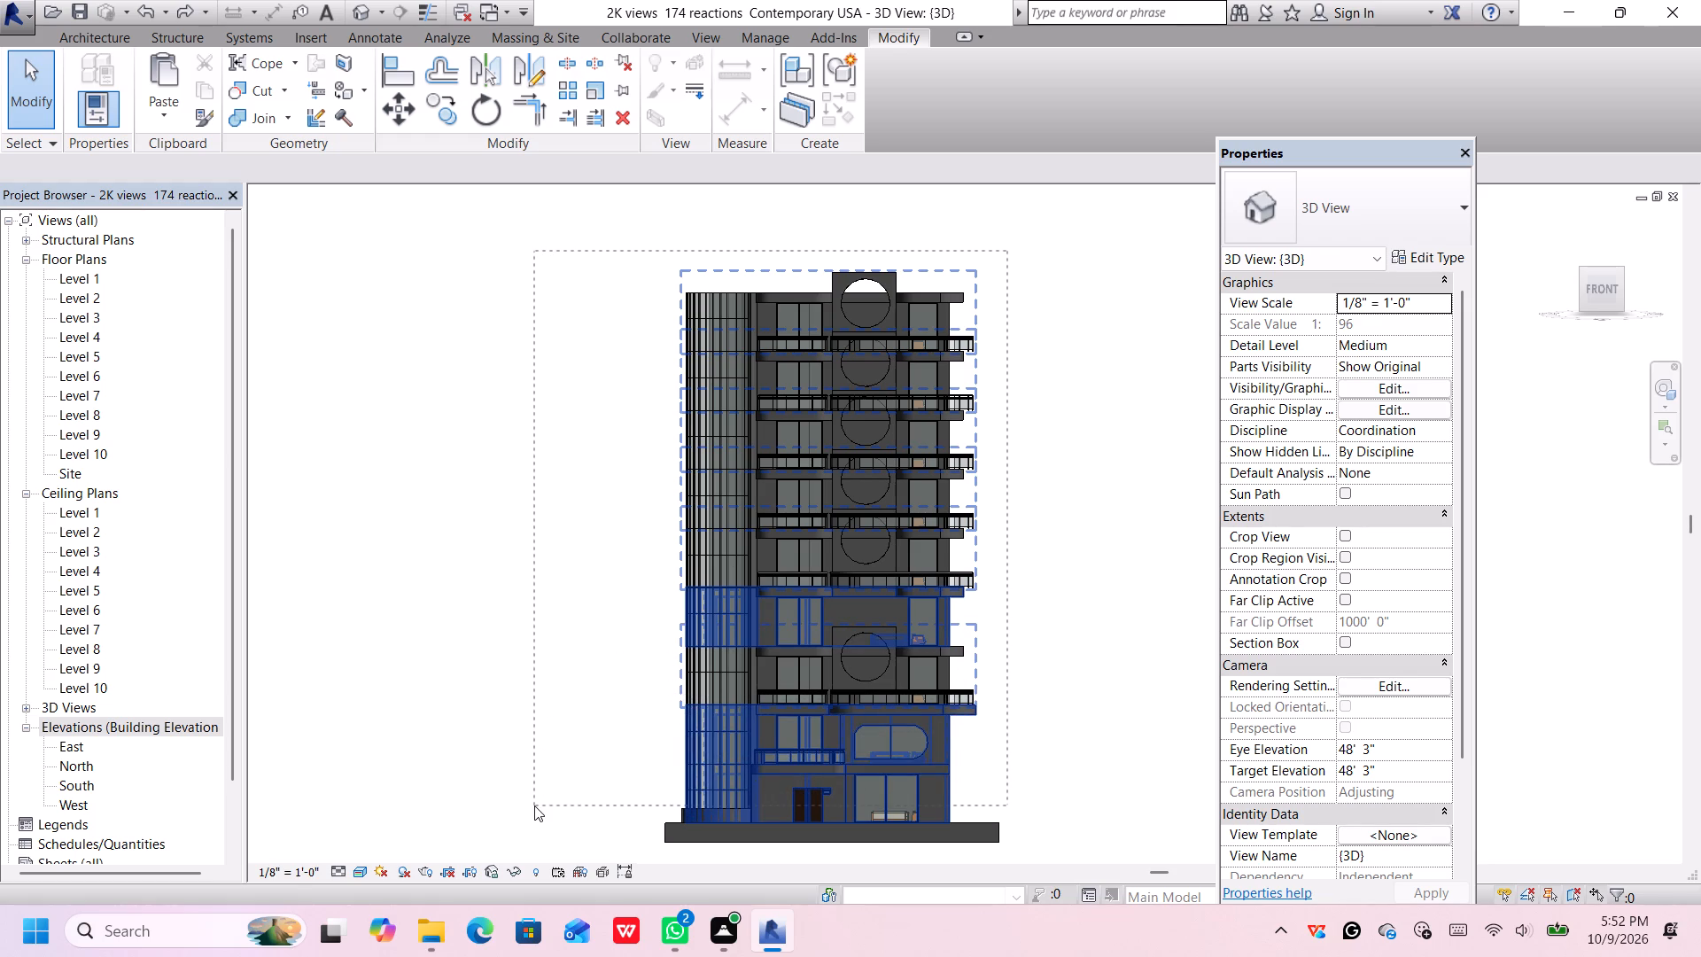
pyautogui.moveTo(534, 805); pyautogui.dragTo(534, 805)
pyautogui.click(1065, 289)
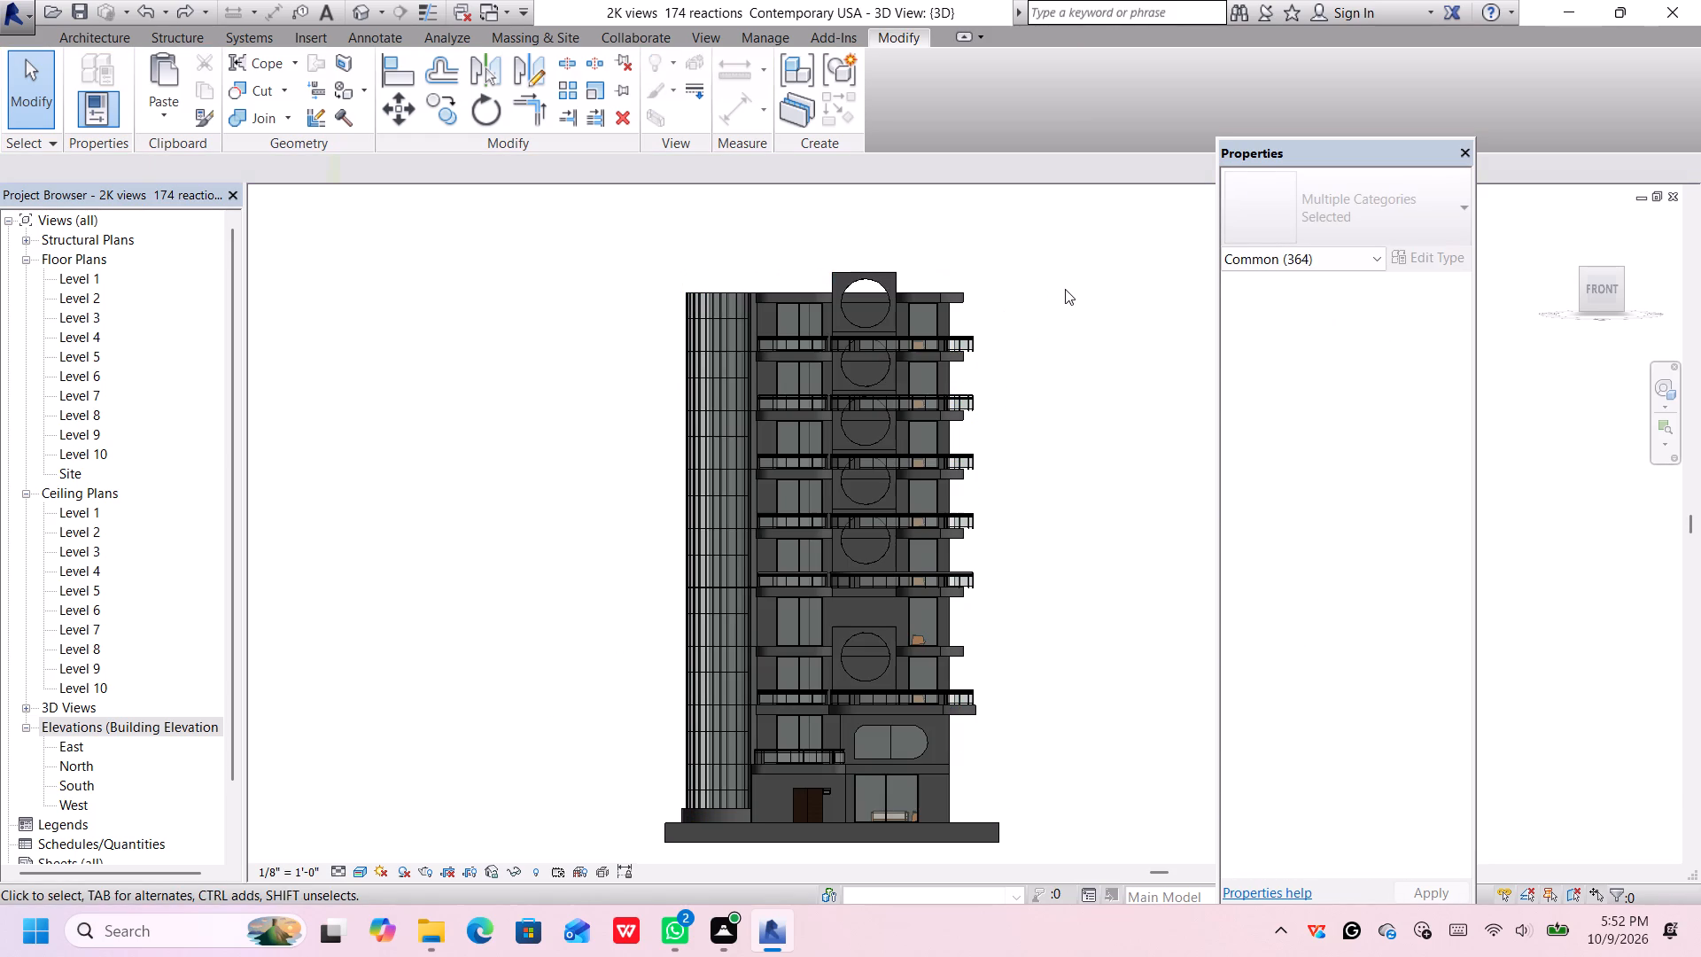
# Ungroup the five stacked model groups that form the upper storeys of the building.
pyautogui.moveTo(1050, 250); pyautogui.dragTo(633, 555)
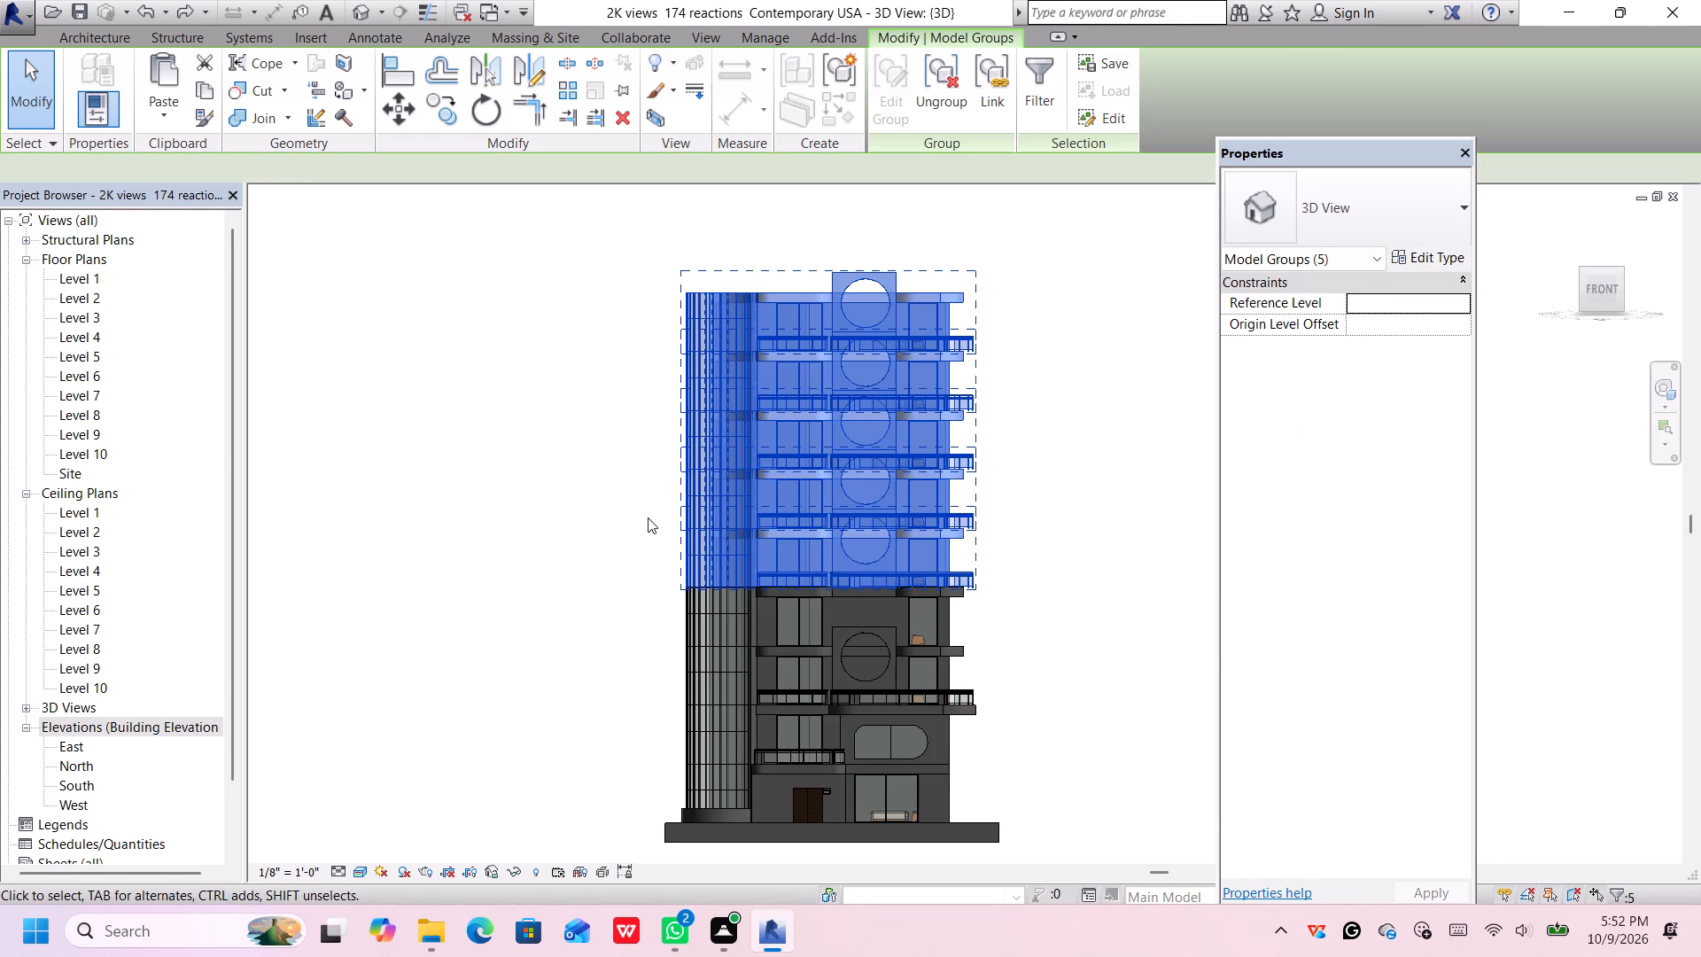
pyautogui.click(938, 96)
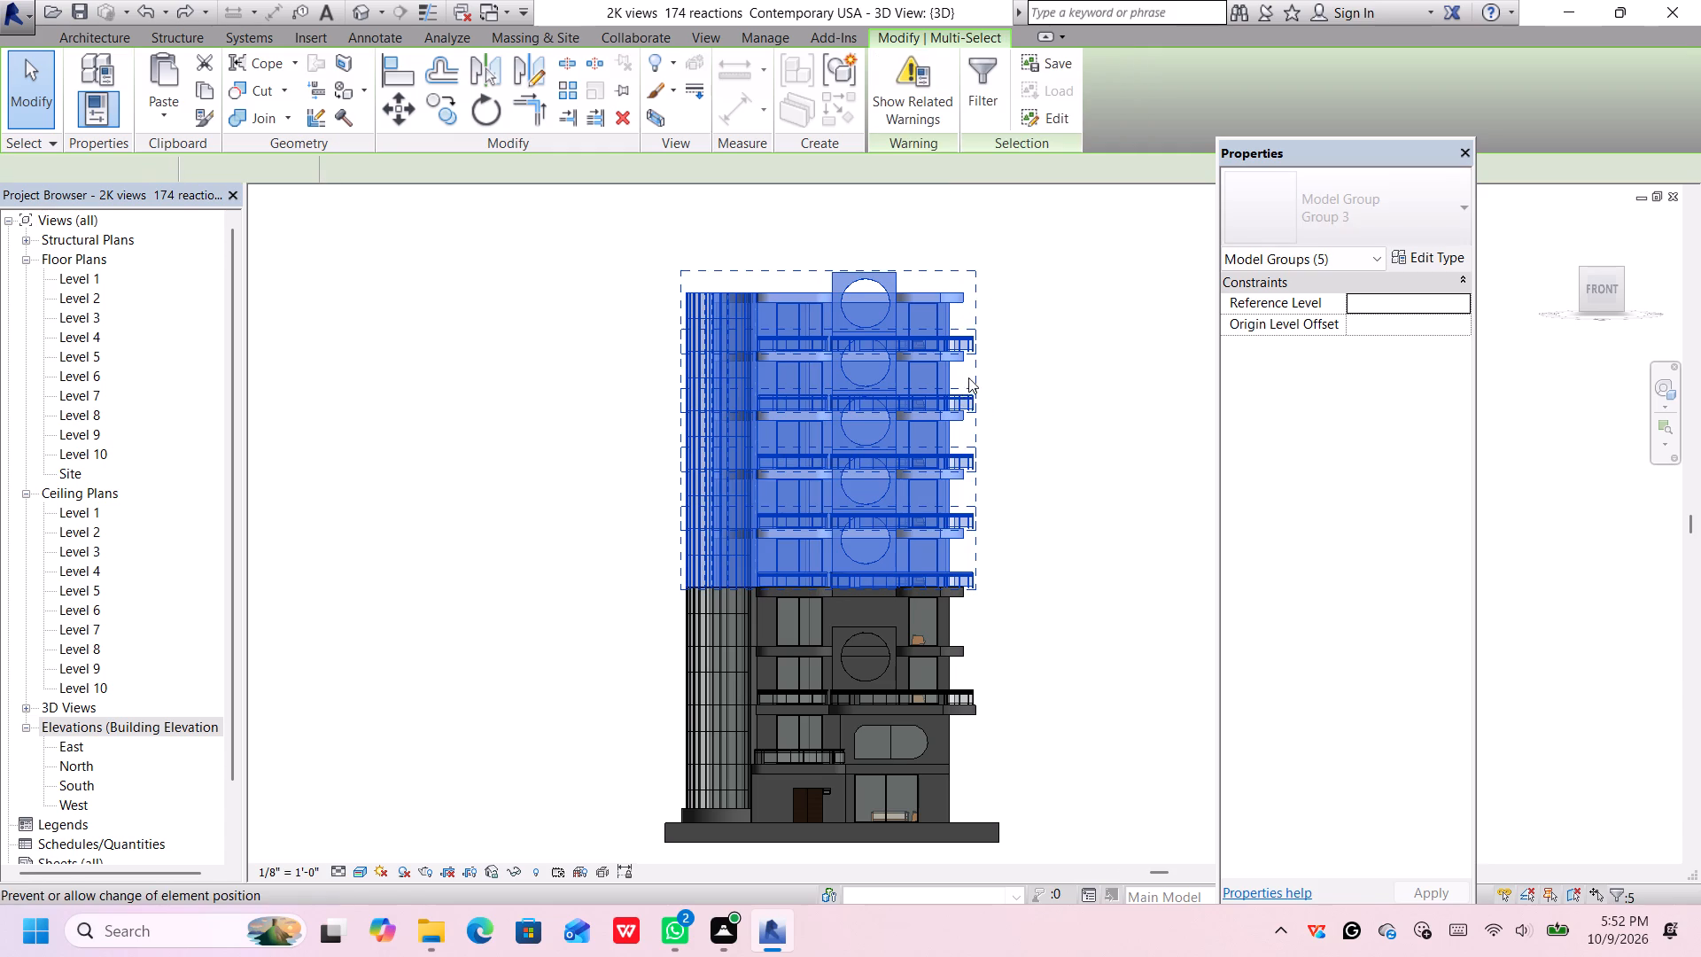
pyautogui.moveTo(1021, 618); pyautogui.dragTo(983, 548, button='middle')
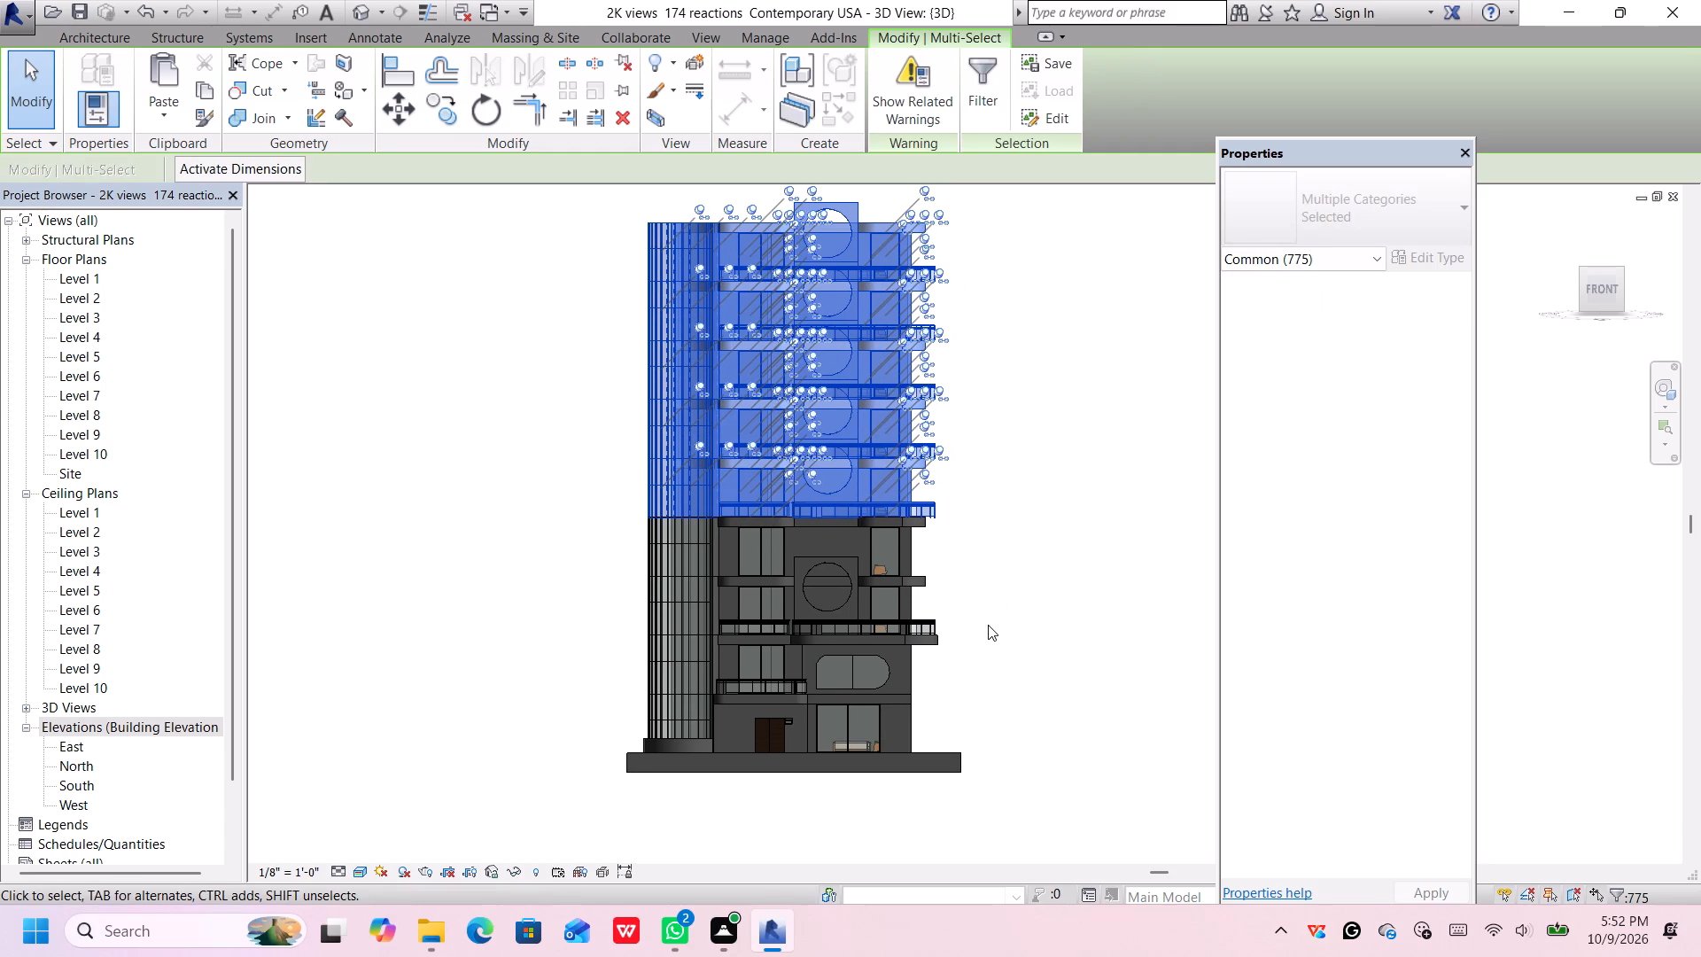
pyautogui.click(988, 625)
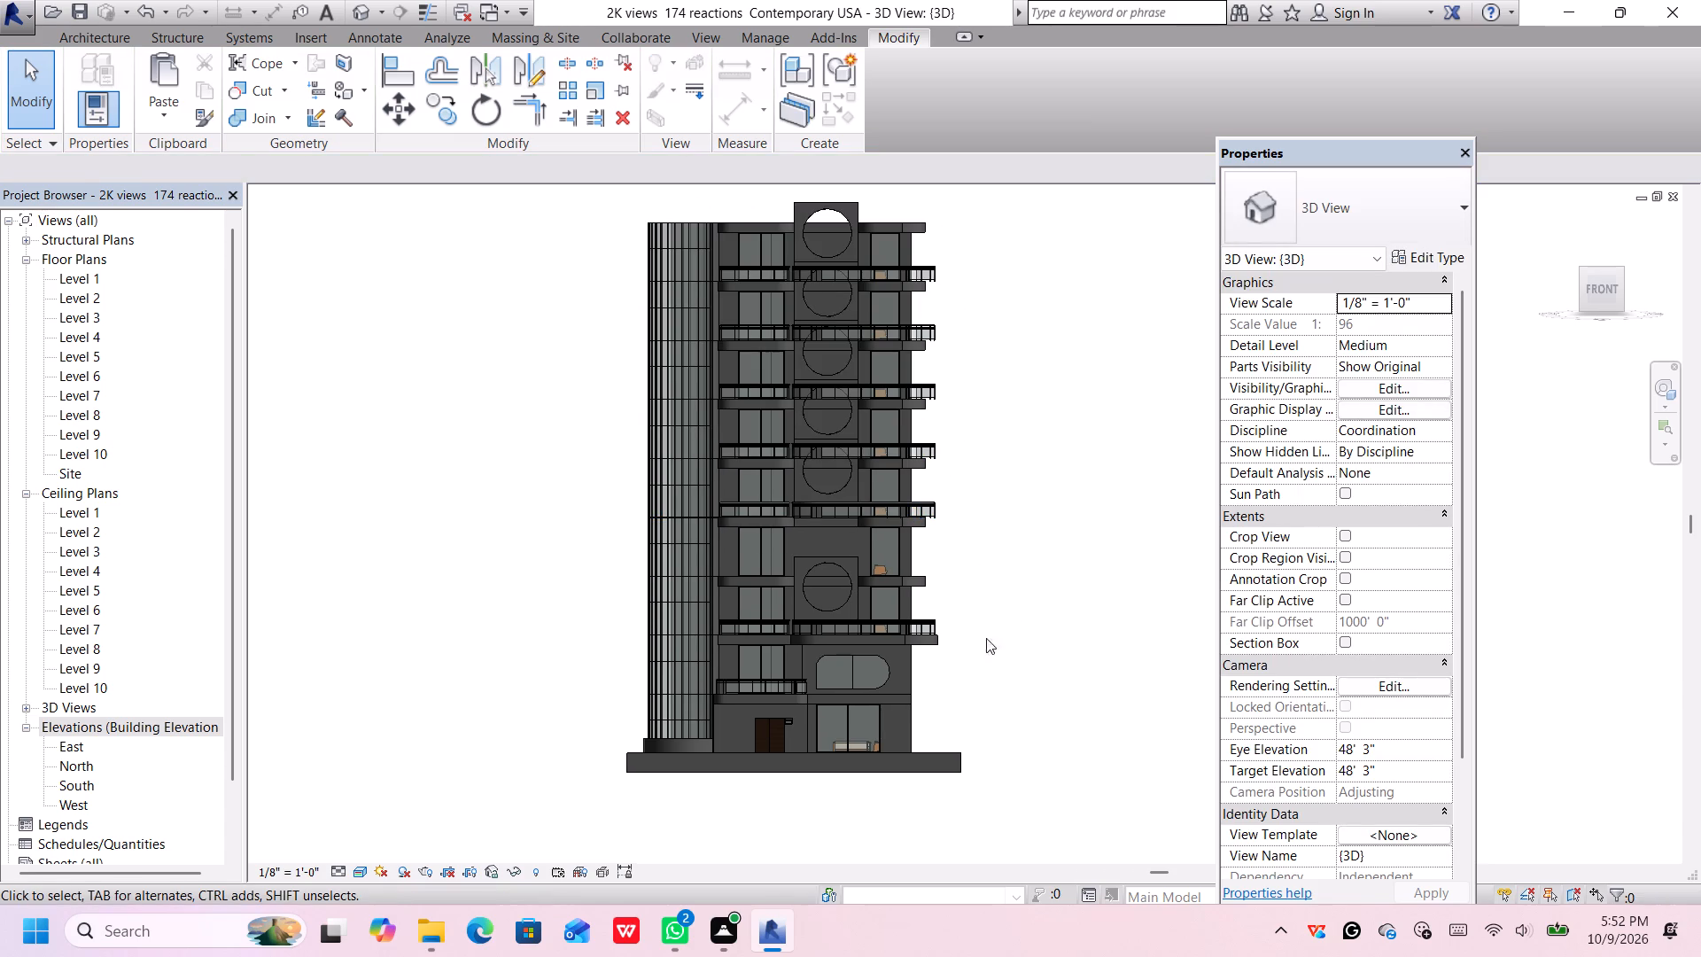
# Ungroup the remaining Group 3 storey on Level 3.
pyautogui.click(931, 643)
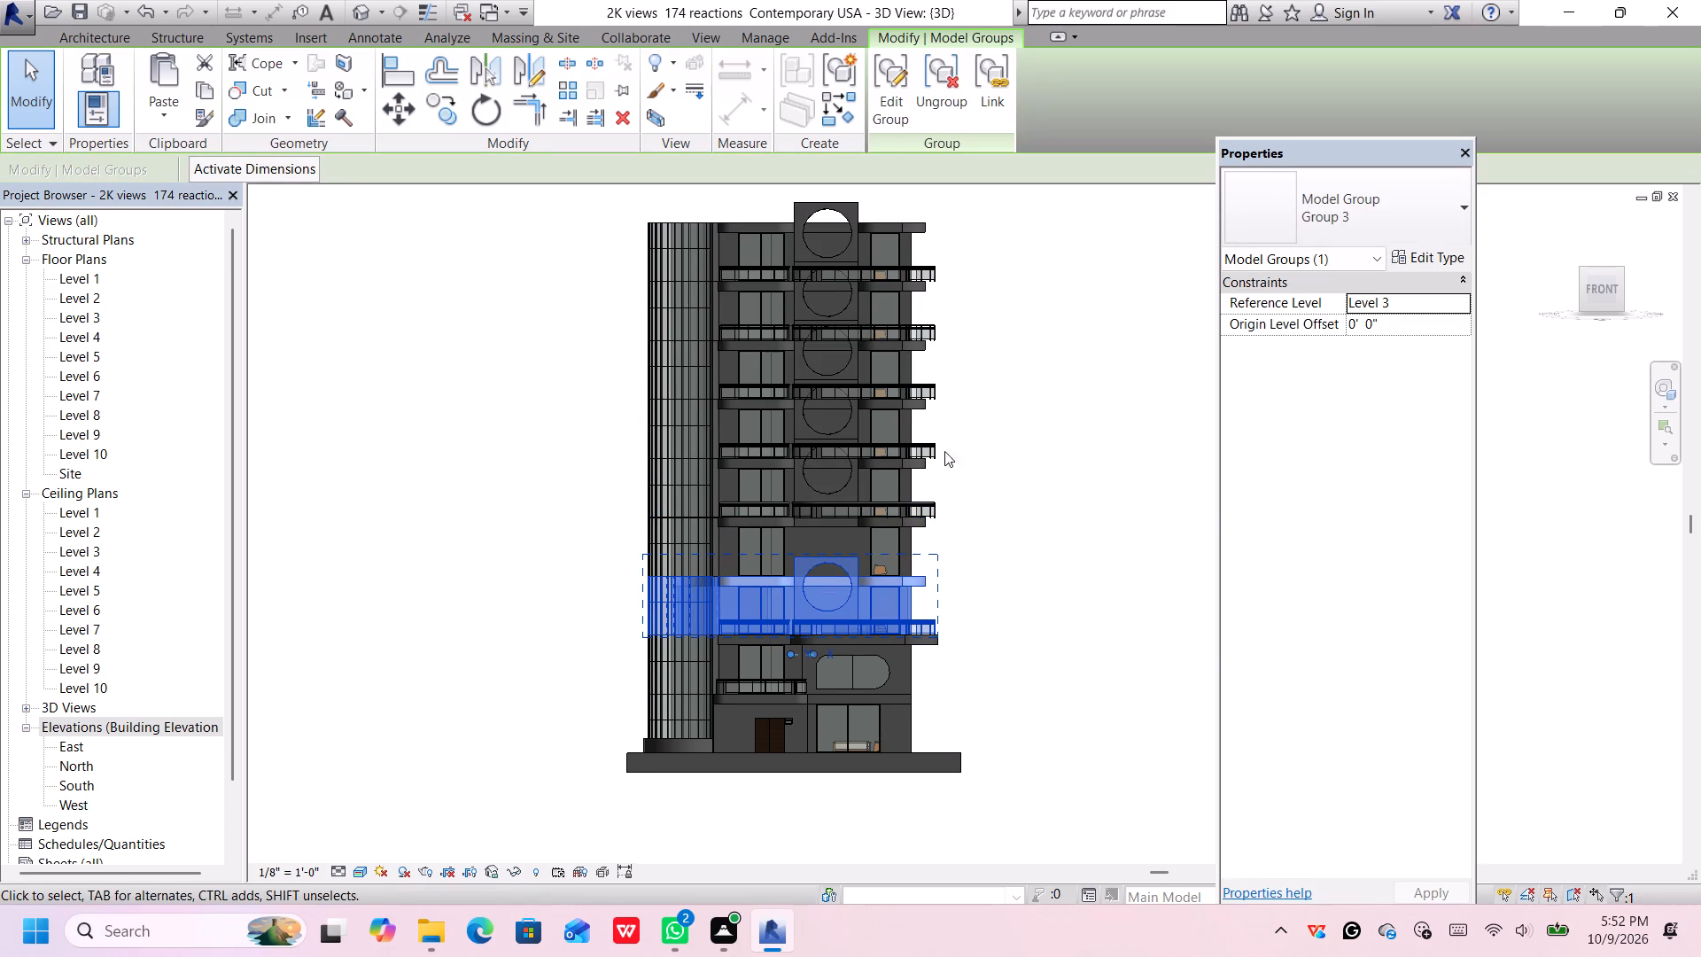
pyautogui.click(945, 72)
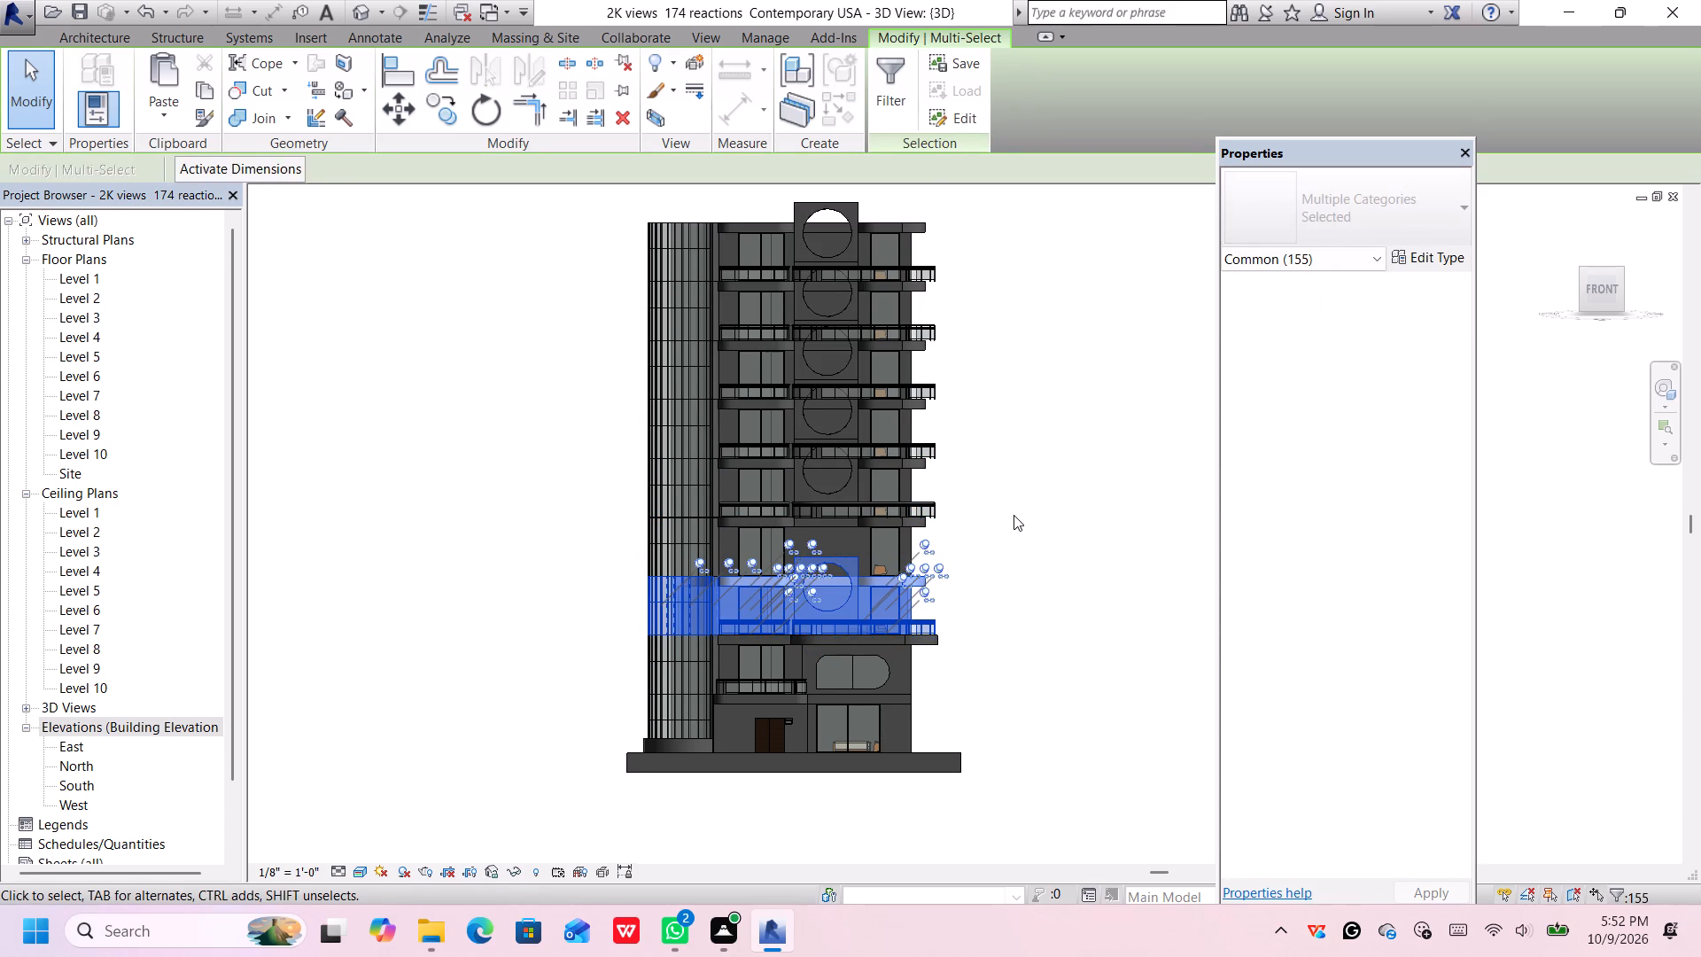
# Examine the ungrouped storeys, balconies and side walls of the building from the front and both sides.
pyautogui.click(1014, 515)
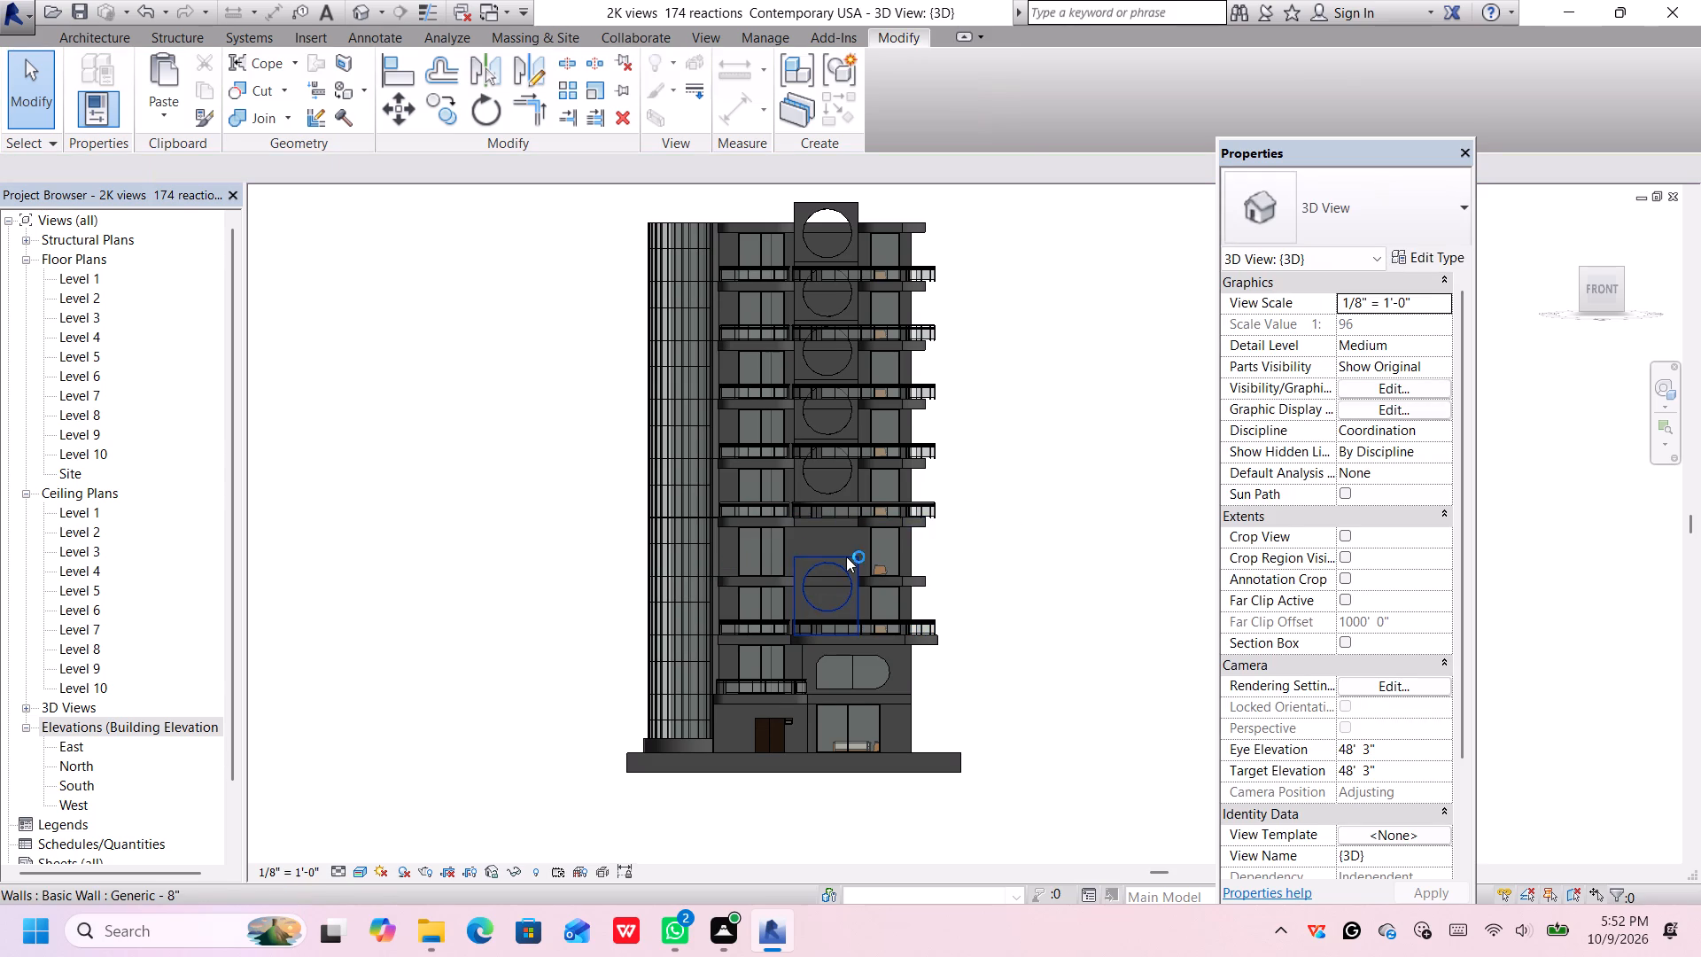
pyautogui.scroll(2, 846, 556)
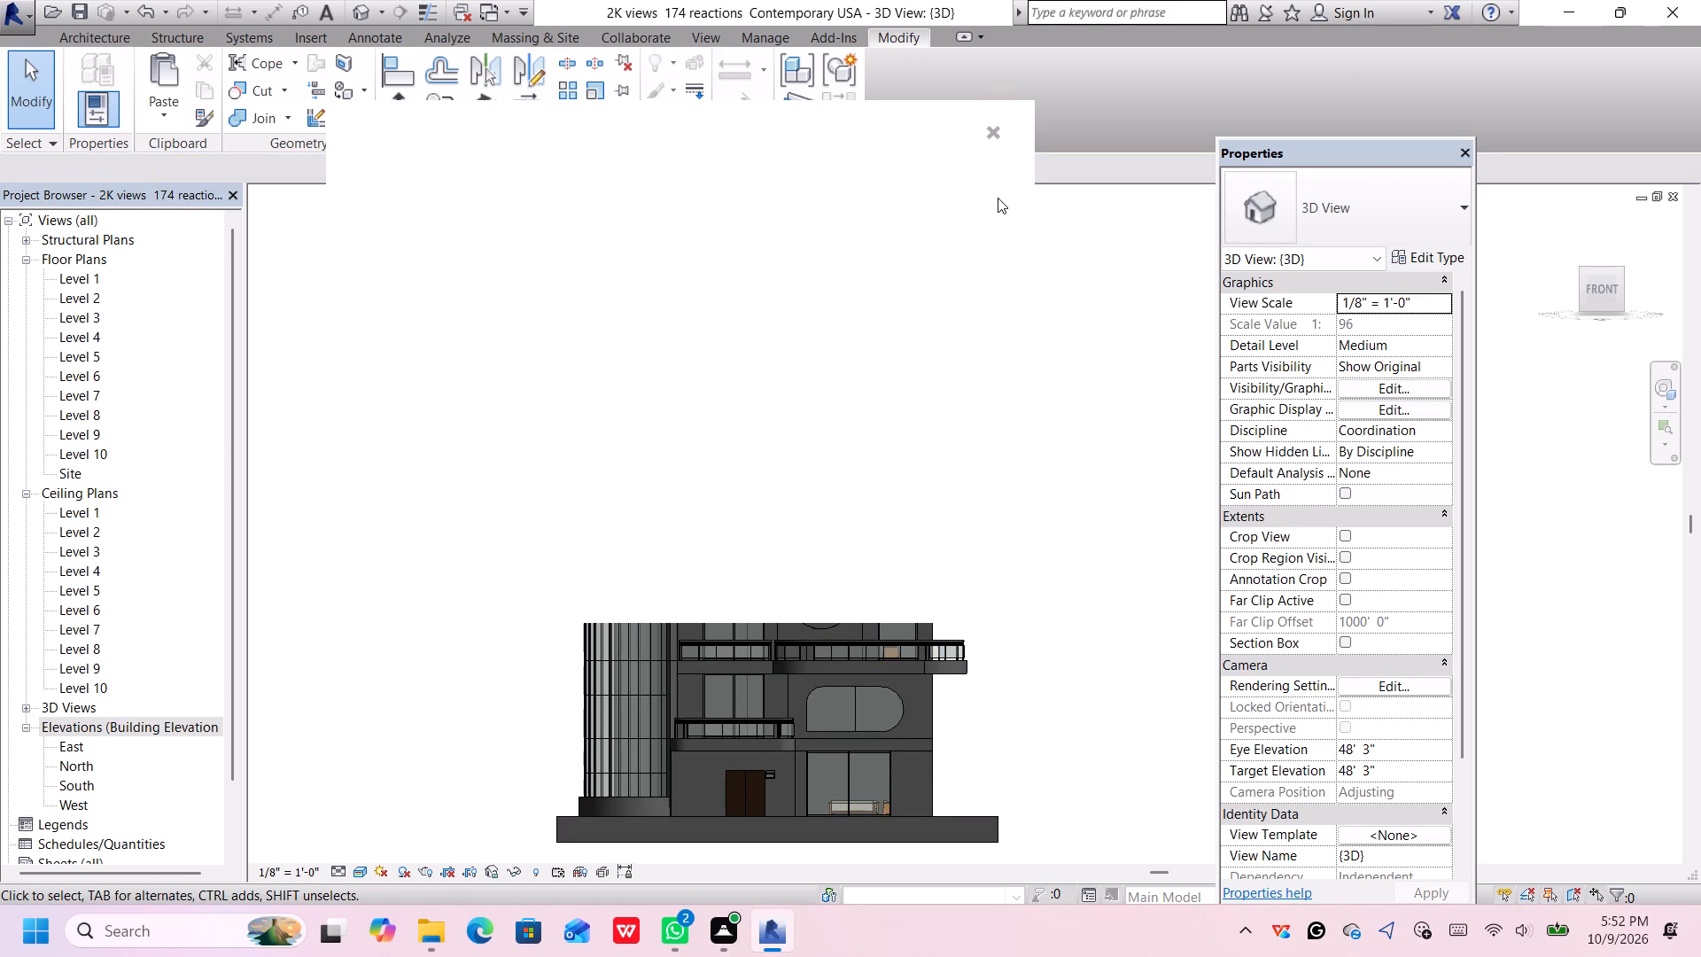
pyautogui.click(988, 122)
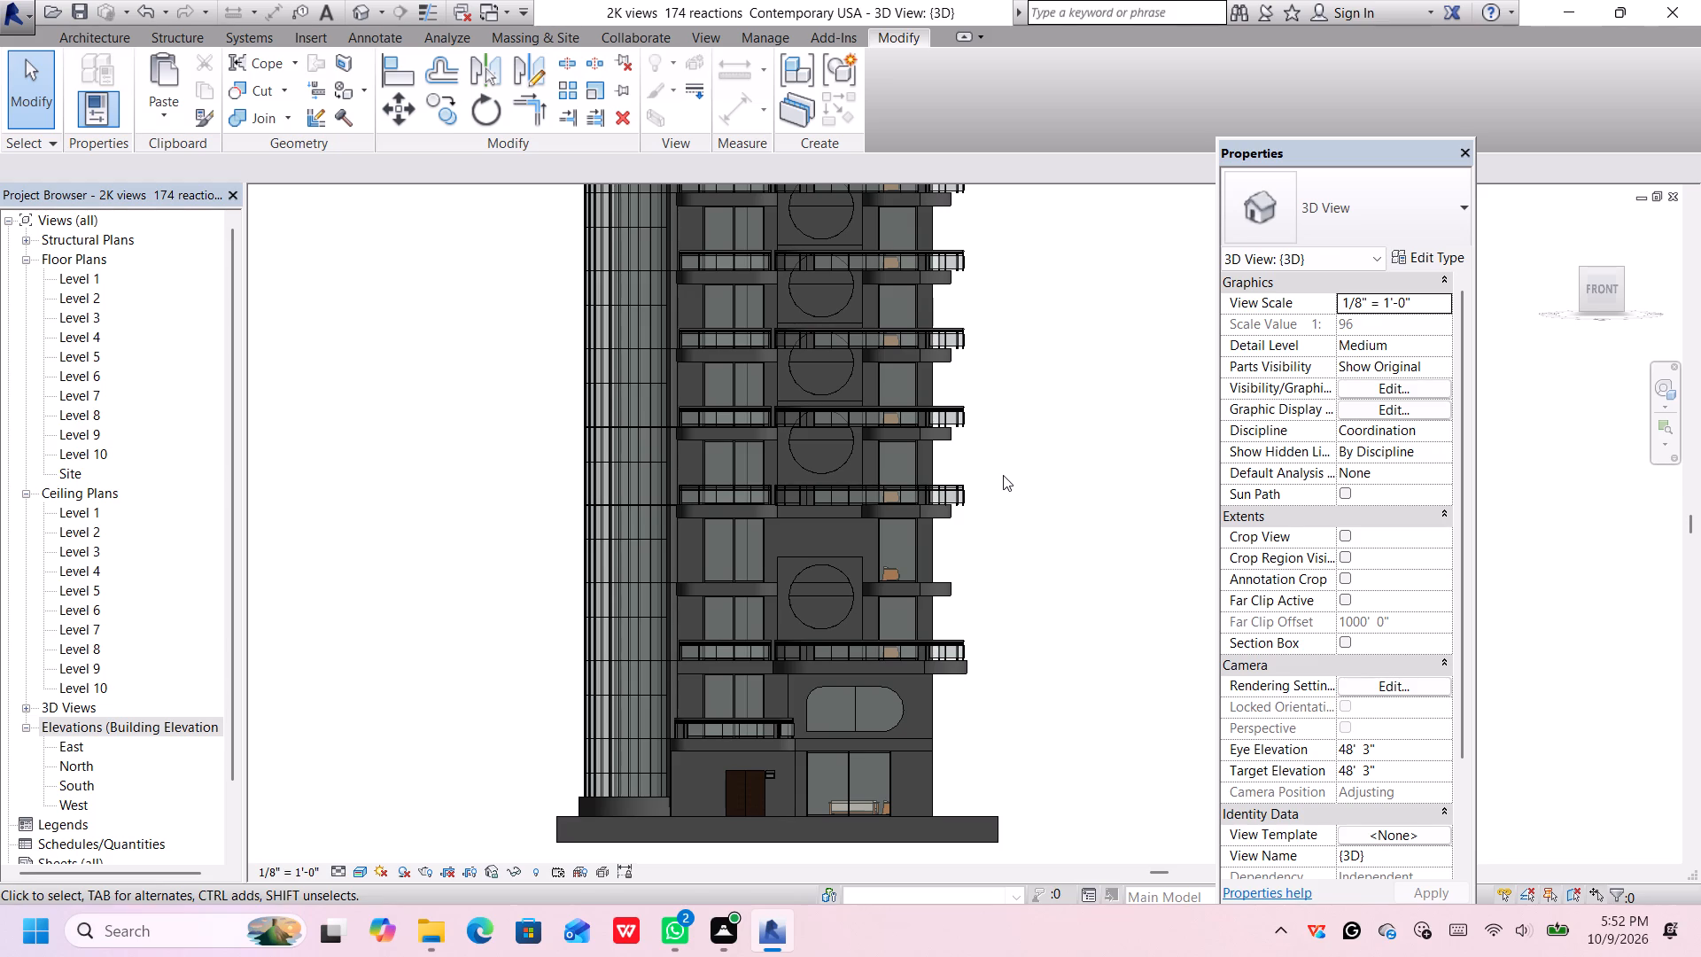
pyautogui.moveTo(1003, 475); pyautogui.dragTo(1048, 658, button='middle')
pyautogui.keyDown('shift'); pyautogui.moveTo(1044, 616); pyautogui.dragTo(1017, 580, button='middle'); pyautogui.keyUp('shift')
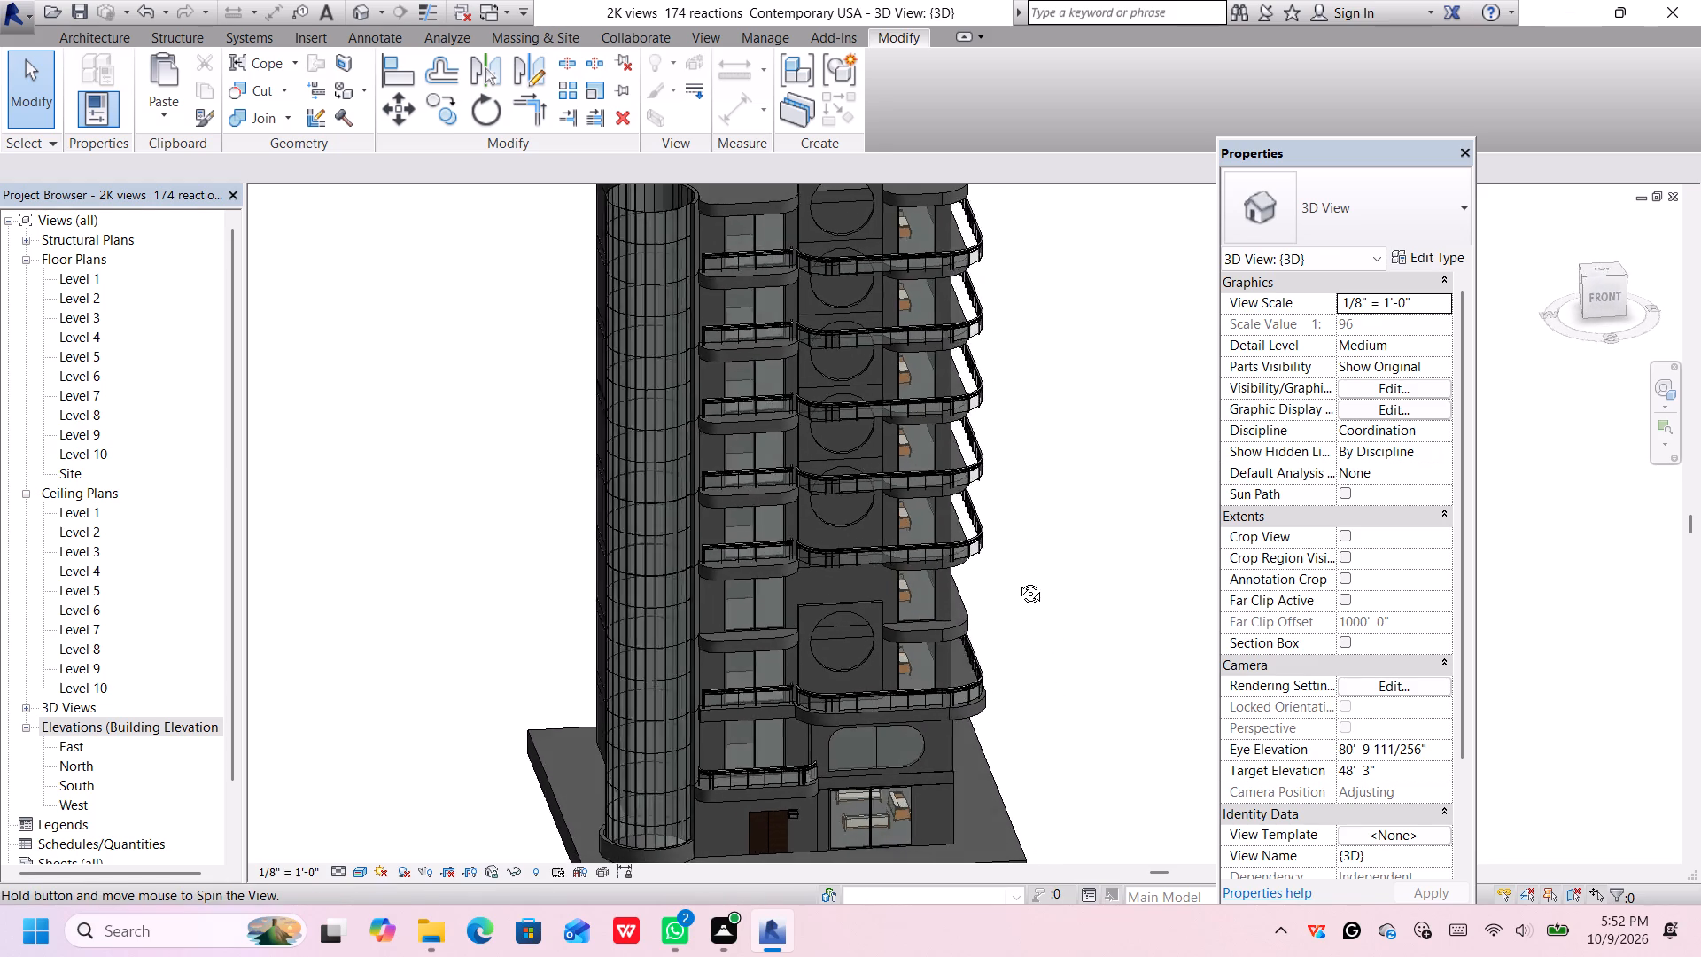
pyautogui.keyDown('shift'); pyautogui.moveTo(1017, 580); pyautogui.dragTo(861, 617, button='middle'); pyautogui.keyUp('shift')
pyautogui.keyDown('shift'); pyautogui.middleClick(861, 617); pyautogui.keyUp('shift')
pyautogui.keyDown('shift'); pyautogui.moveTo(861, 617); pyautogui.dragTo(908, 632, button='middle'); pyautogui.keyUp('shift')
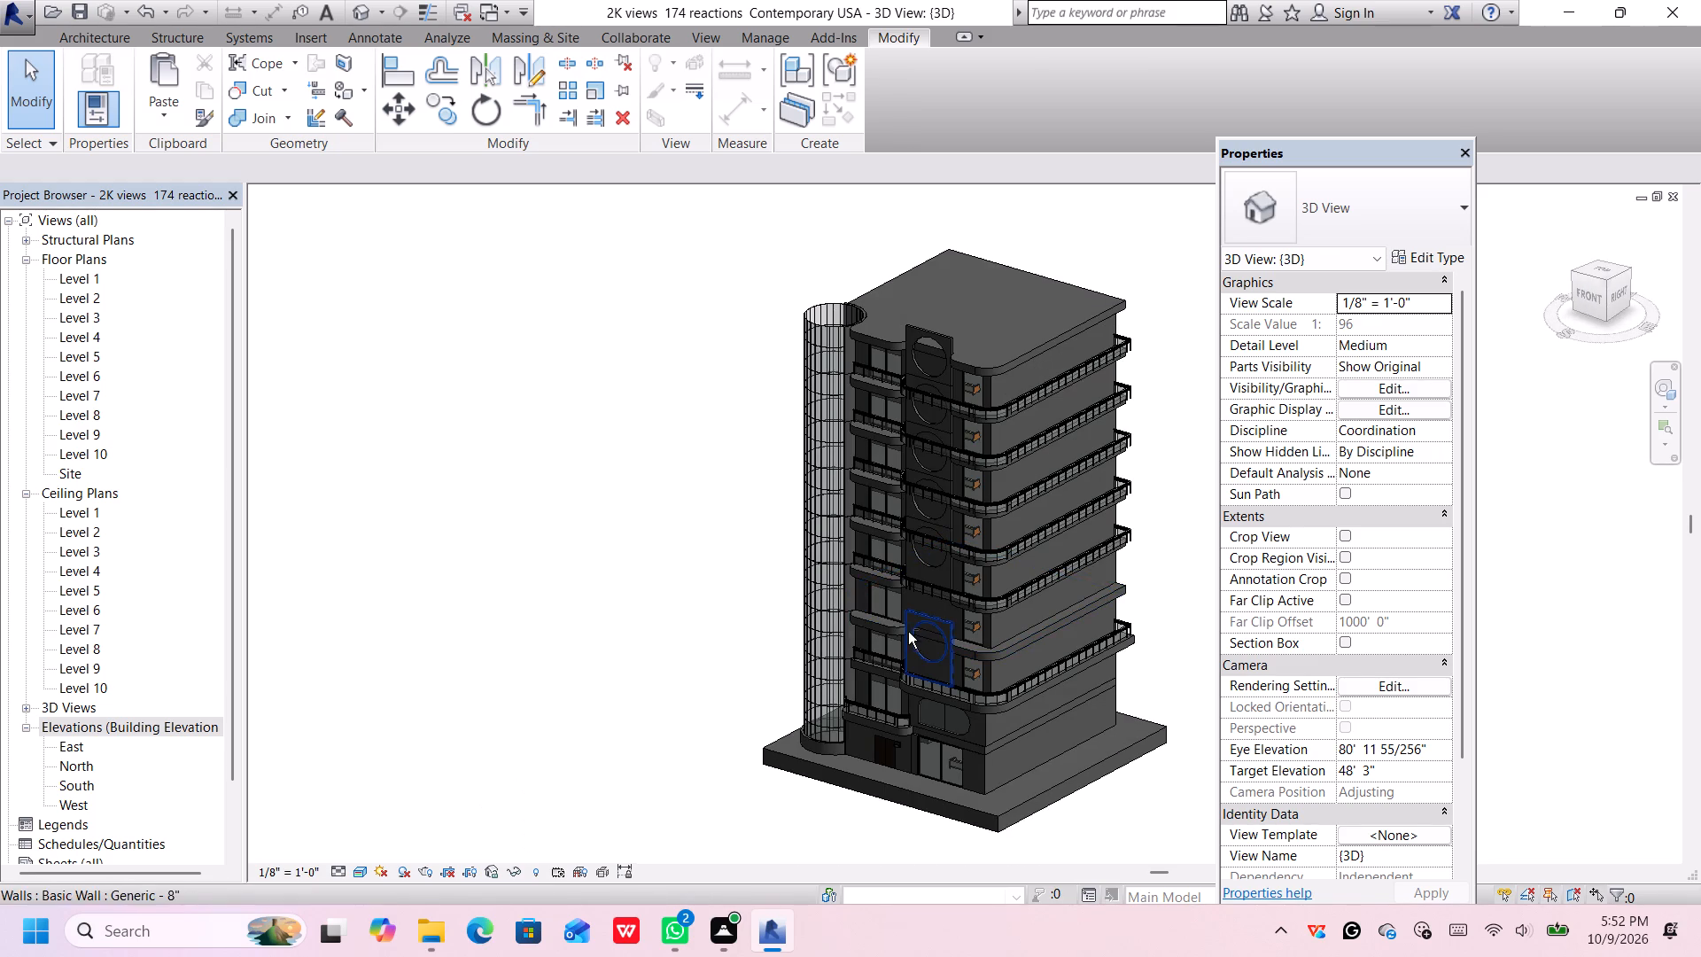
pyautogui.keyDown('shift'); pyautogui.moveTo(1079, 592); pyautogui.dragTo(998, 559, button='middle'); pyautogui.keyUp('shift')
pyautogui.keyDown('shift'); pyautogui.moveTo(999, 562); pyautogui.dragTo(1201, 599, button='middle'); pyautogui.keyUp('shift')
pyautogui.moveTo(1109, 563); pyautogui.dragTo(700, 489, button='middle')
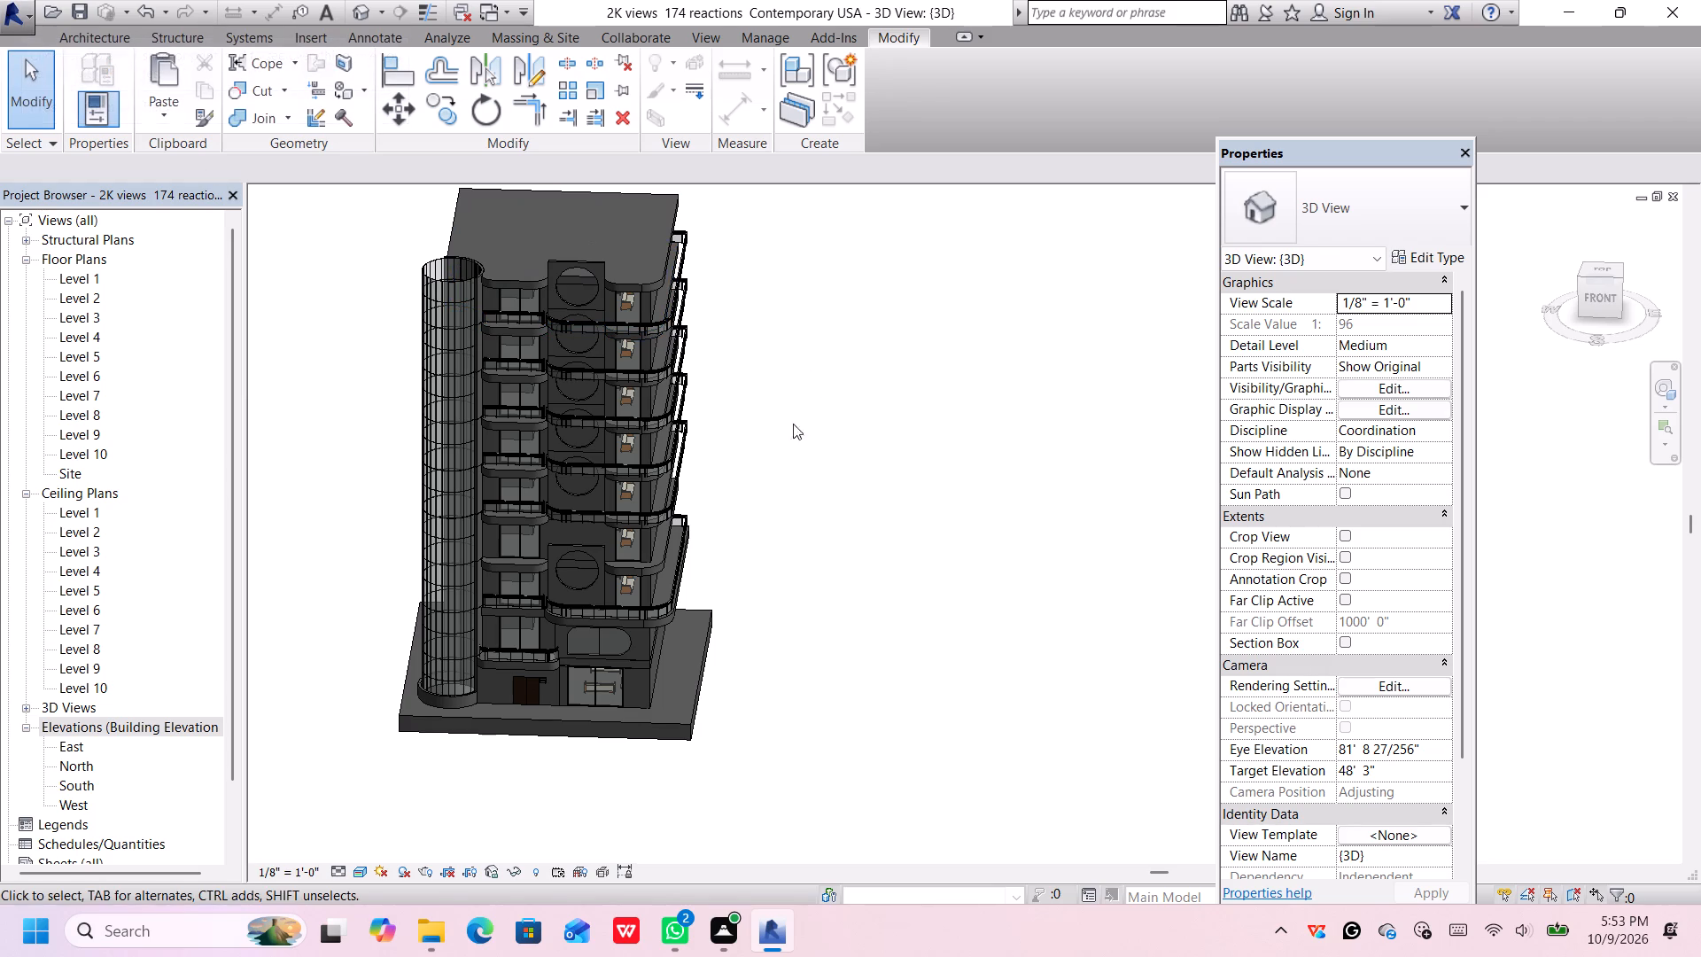
pyautogui.moveTo(732, 471); pyautogui.dragTo(787, 433, button='middle')
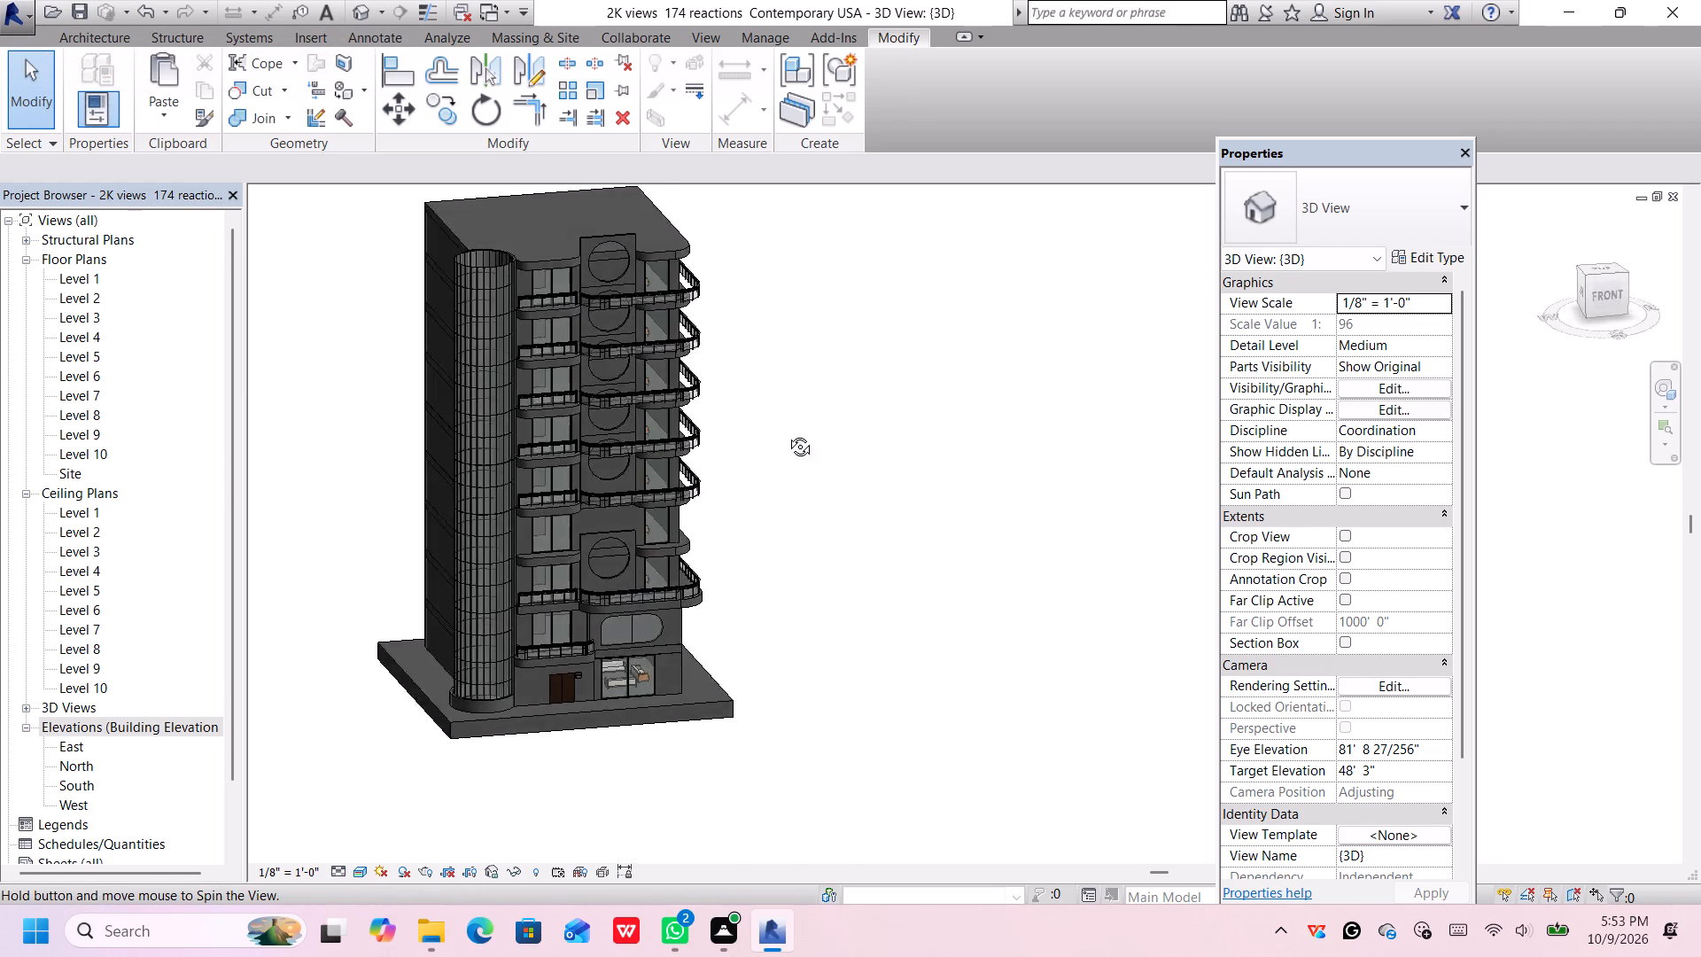
pyautogui.moveTo(787, 433); pyautogui.dragTo(815, 433, button='middle')
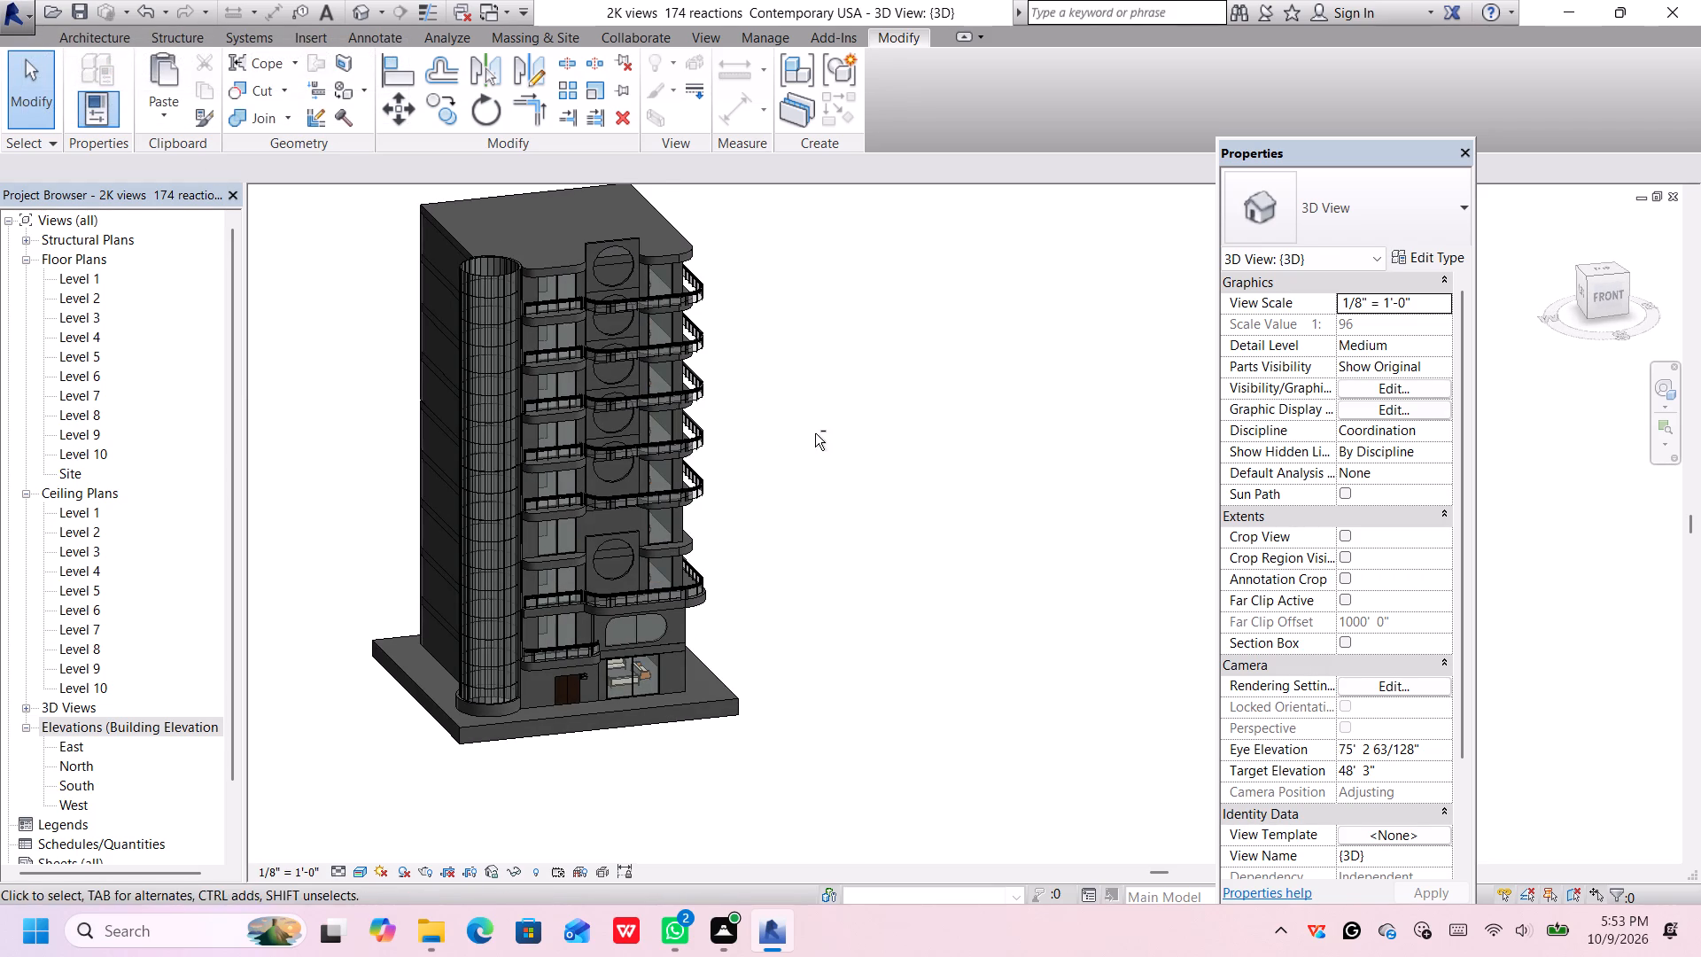
# Delete the wraparound and short front Glass Panel - Bottom Fill balcony railings based on Level 5.
pyautogui.scroll(3, 630, 510)
pyautogui.scroll(-1, 630, 529)
pyautogui.scroll(7, 630, 529)
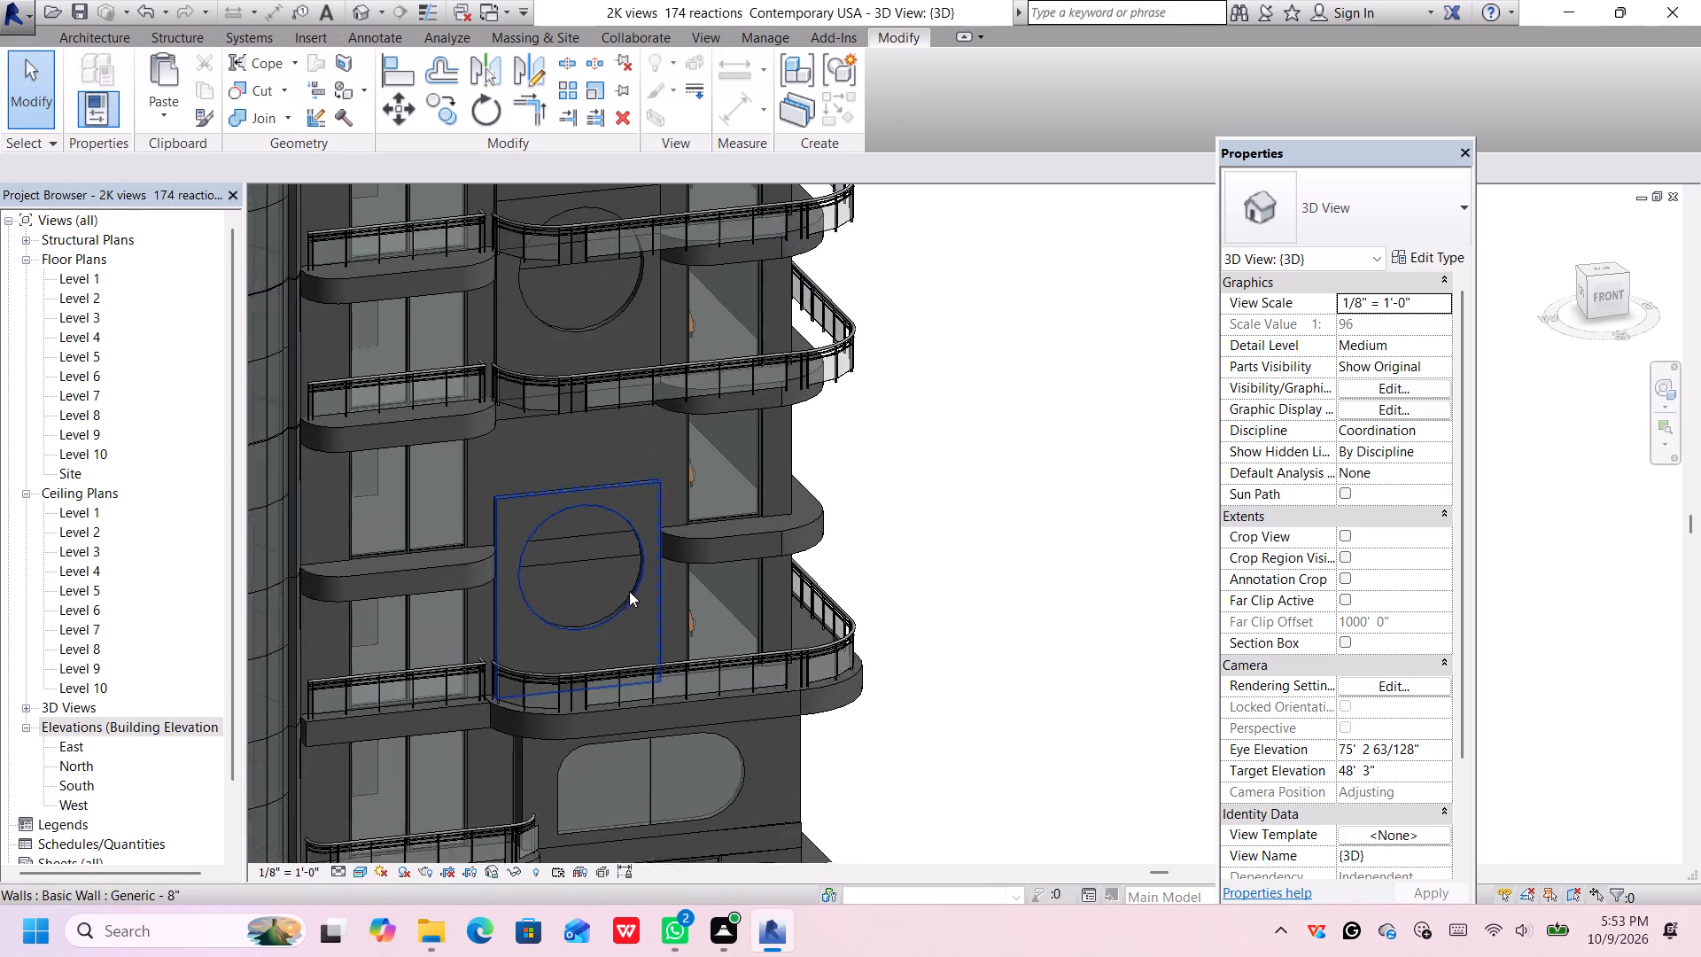
pyautogui.click(664, 343)
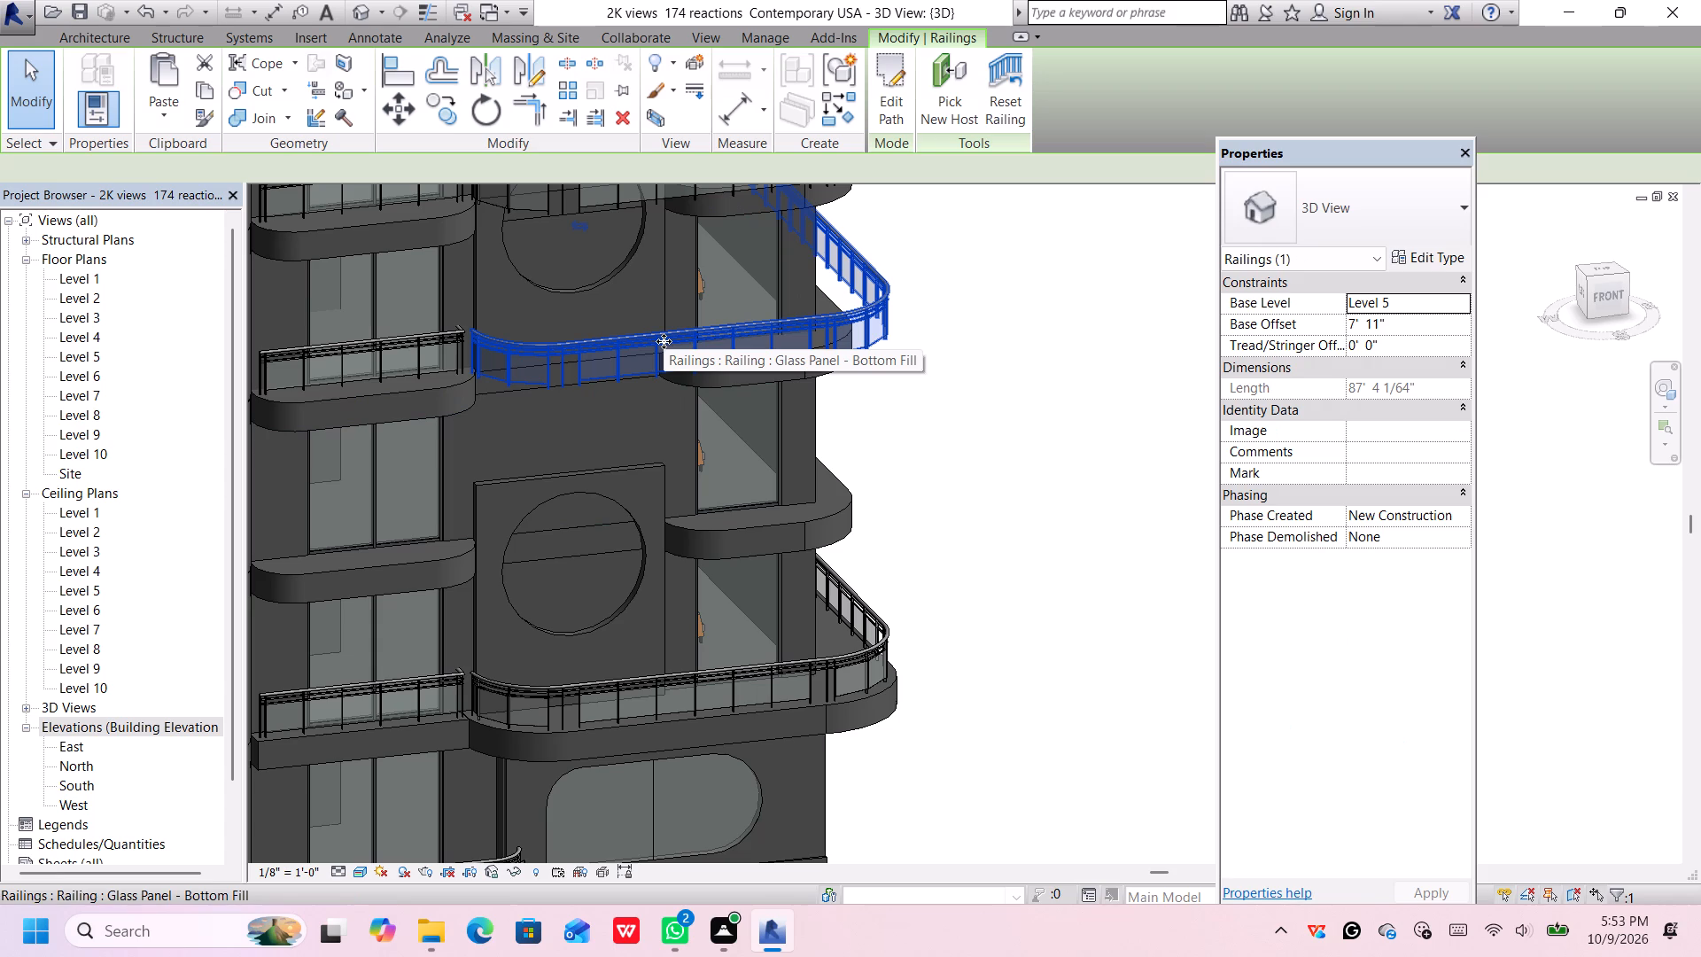
pyautogui.press('Delete')
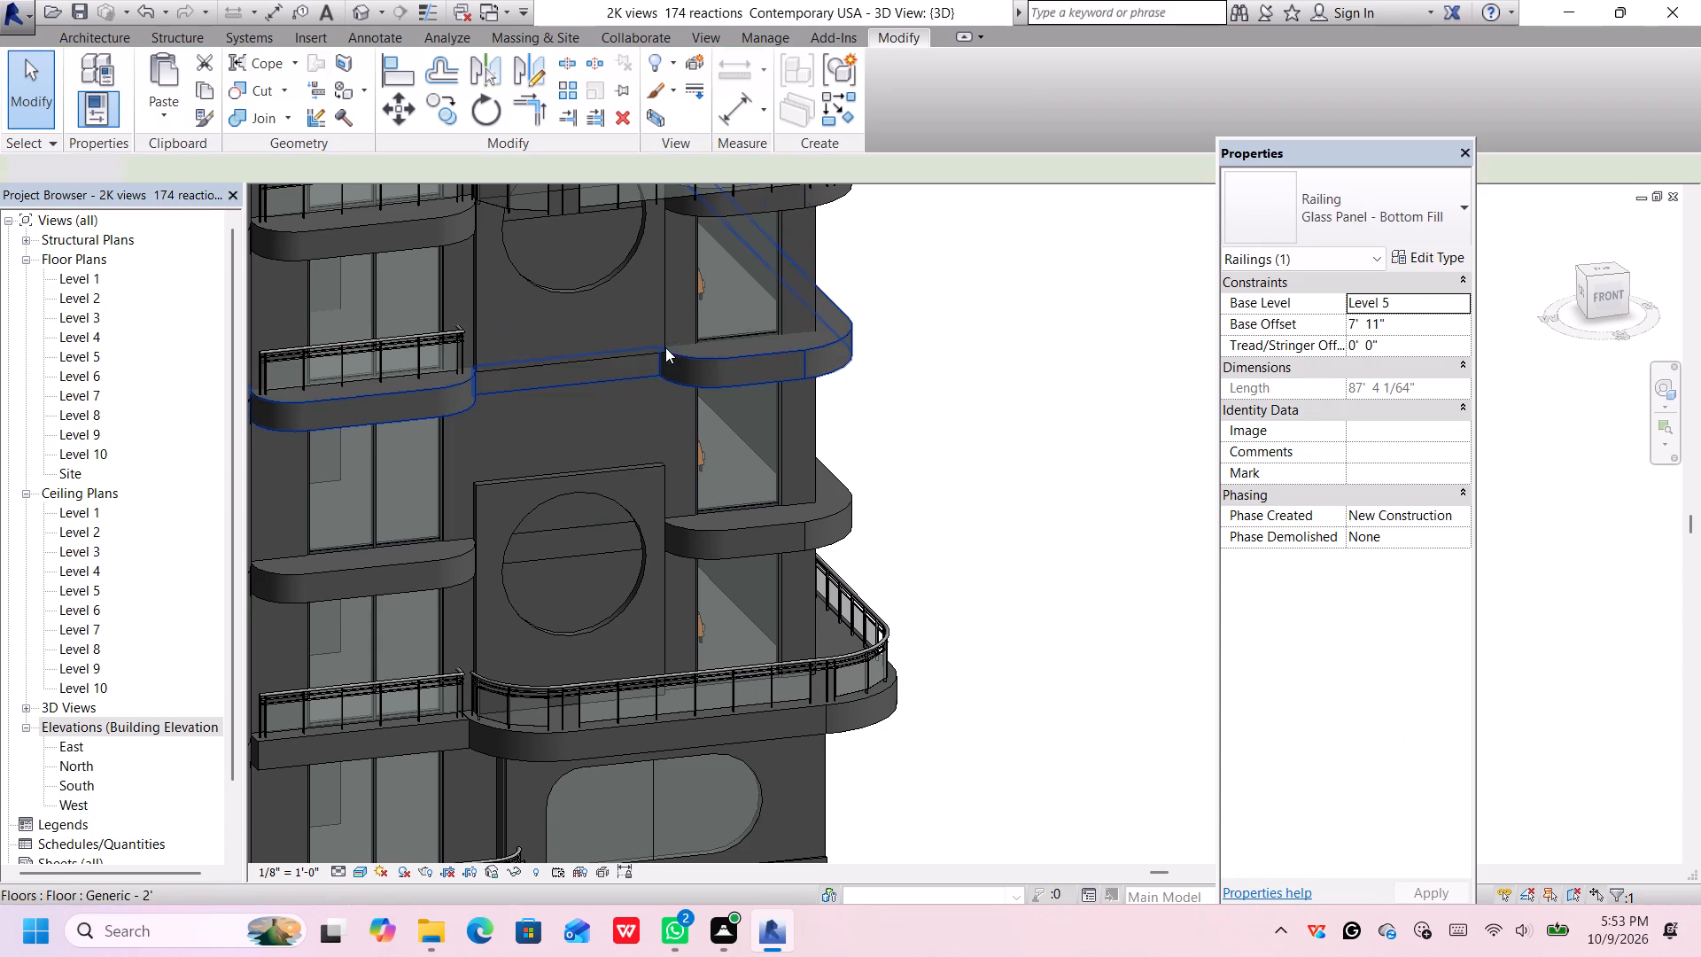
pyautogui.scroll(-2, 656, 370)
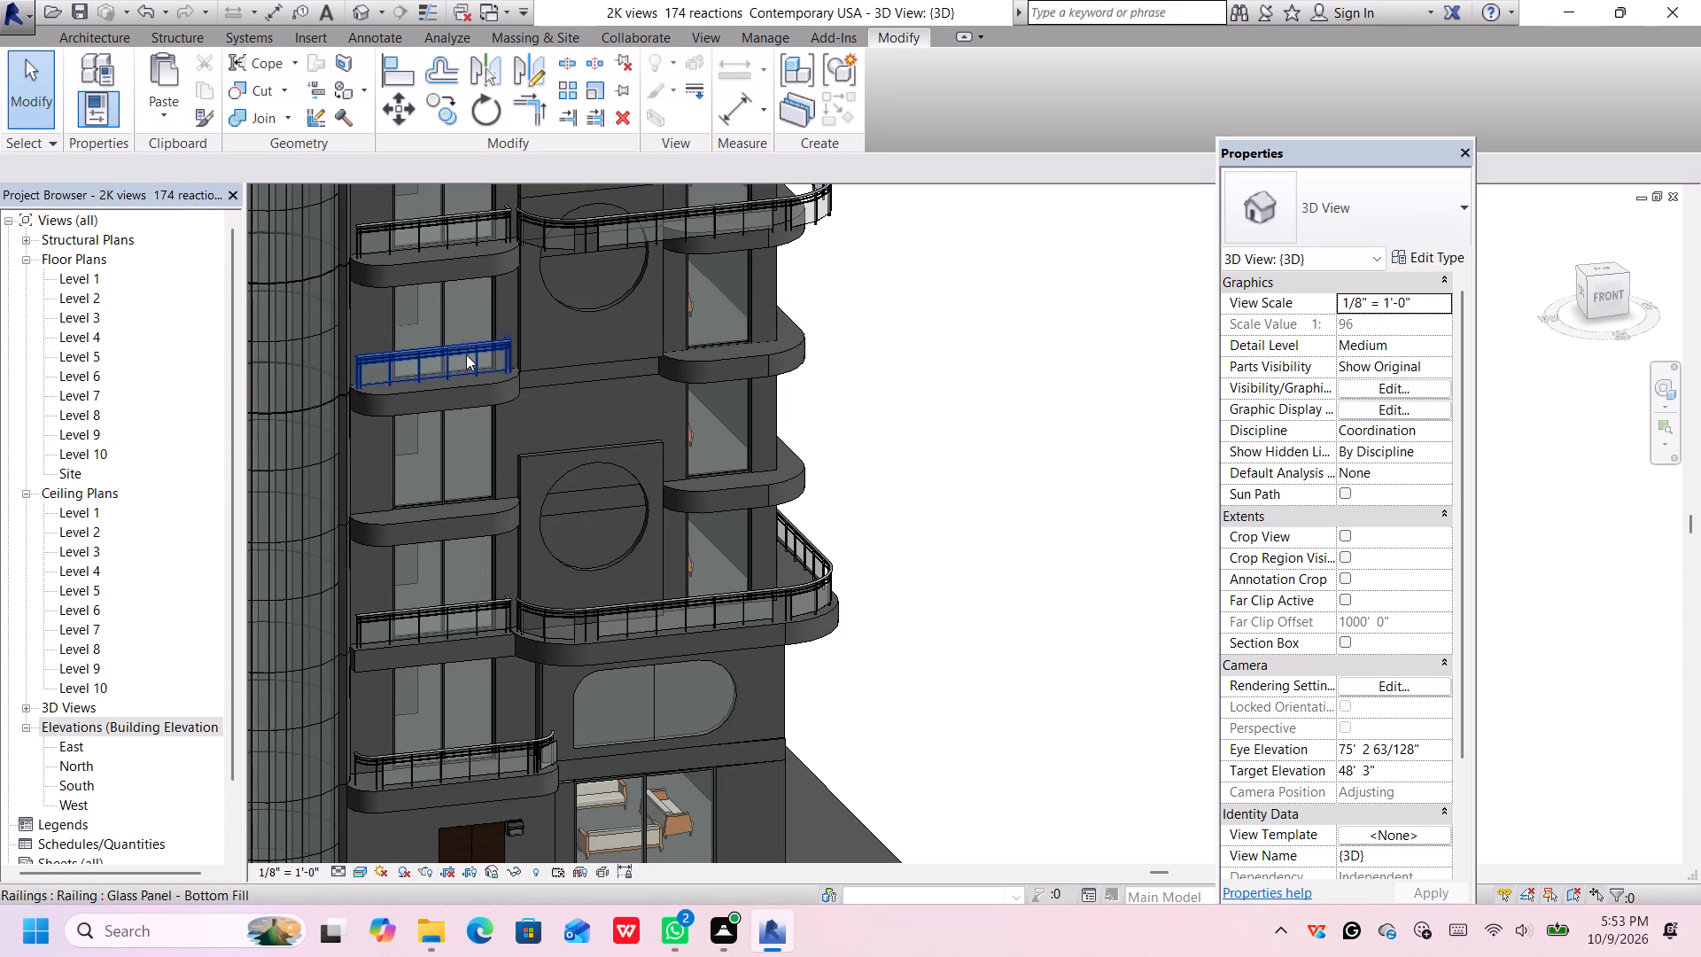
pyautogui.click(466, 353)
pyautogui.scroll(-4, 835, 357)
pyautogui.moveTo(854, 346); pyautogui.dragTo(844, 390, button='middle')
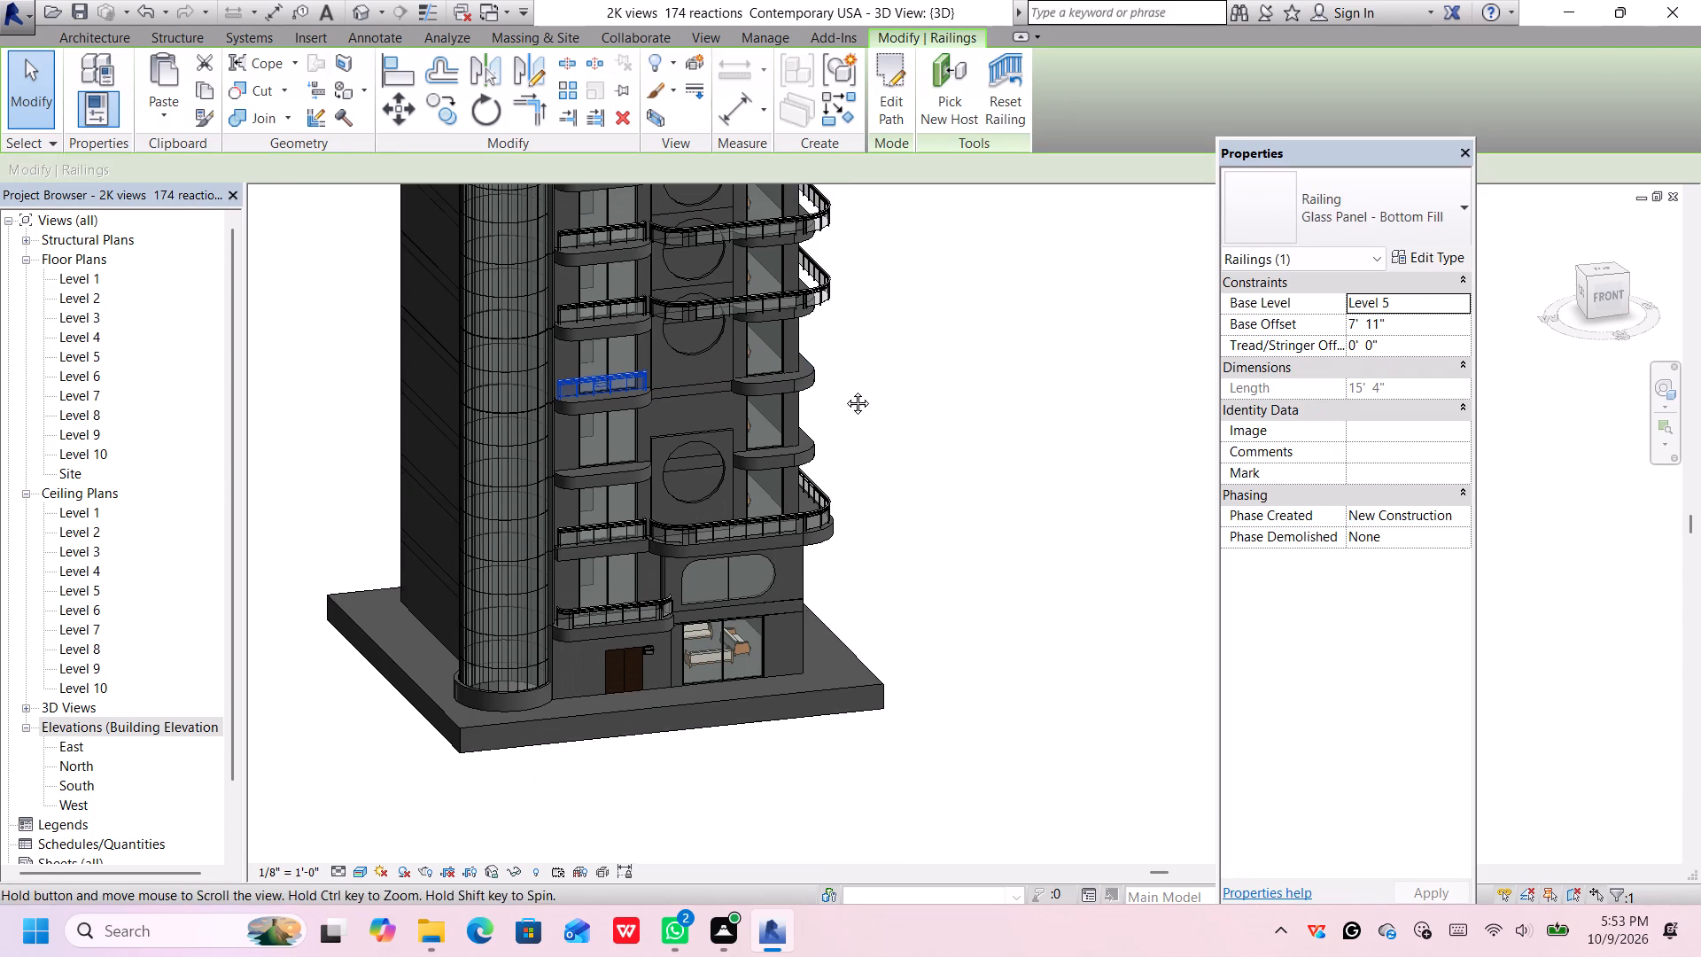
pyautogui.moveTo(844, 390); pyautogui.dragTo(848, 426, button='middle')
pyautogui.press('Delete')
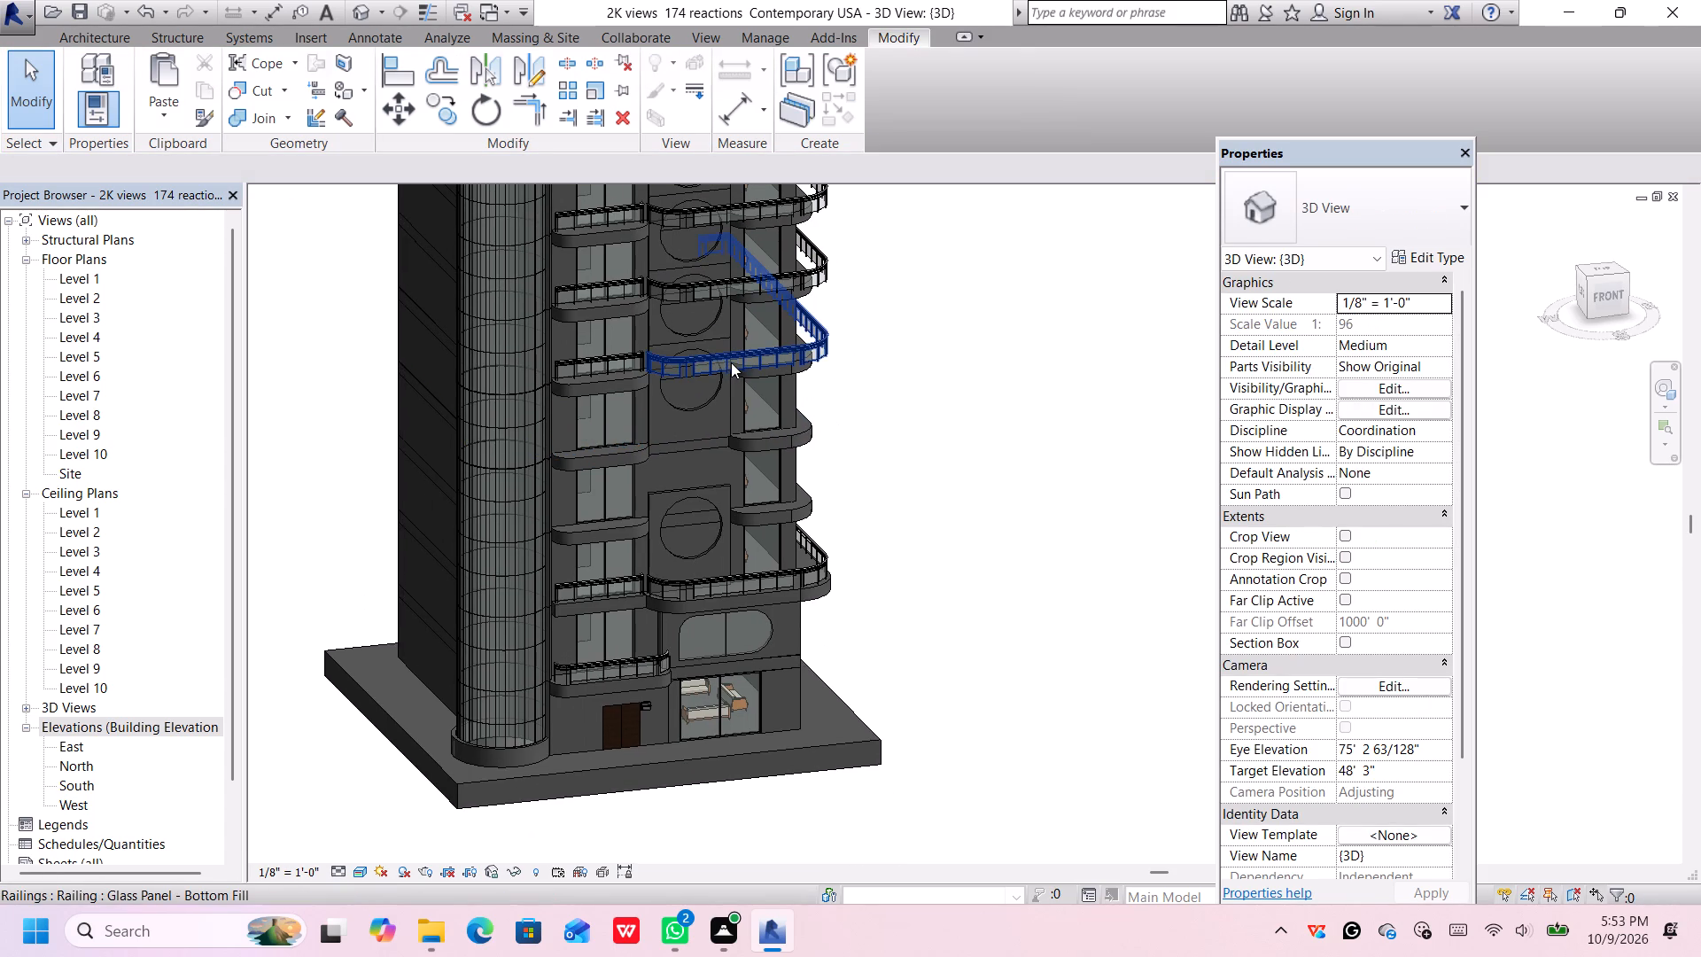
# Delete the wraparound and short front glass panel balcony railings based on Level 7 and Level 8.
pyautogui.click(731, 362)
pyautogui.press('Insert')
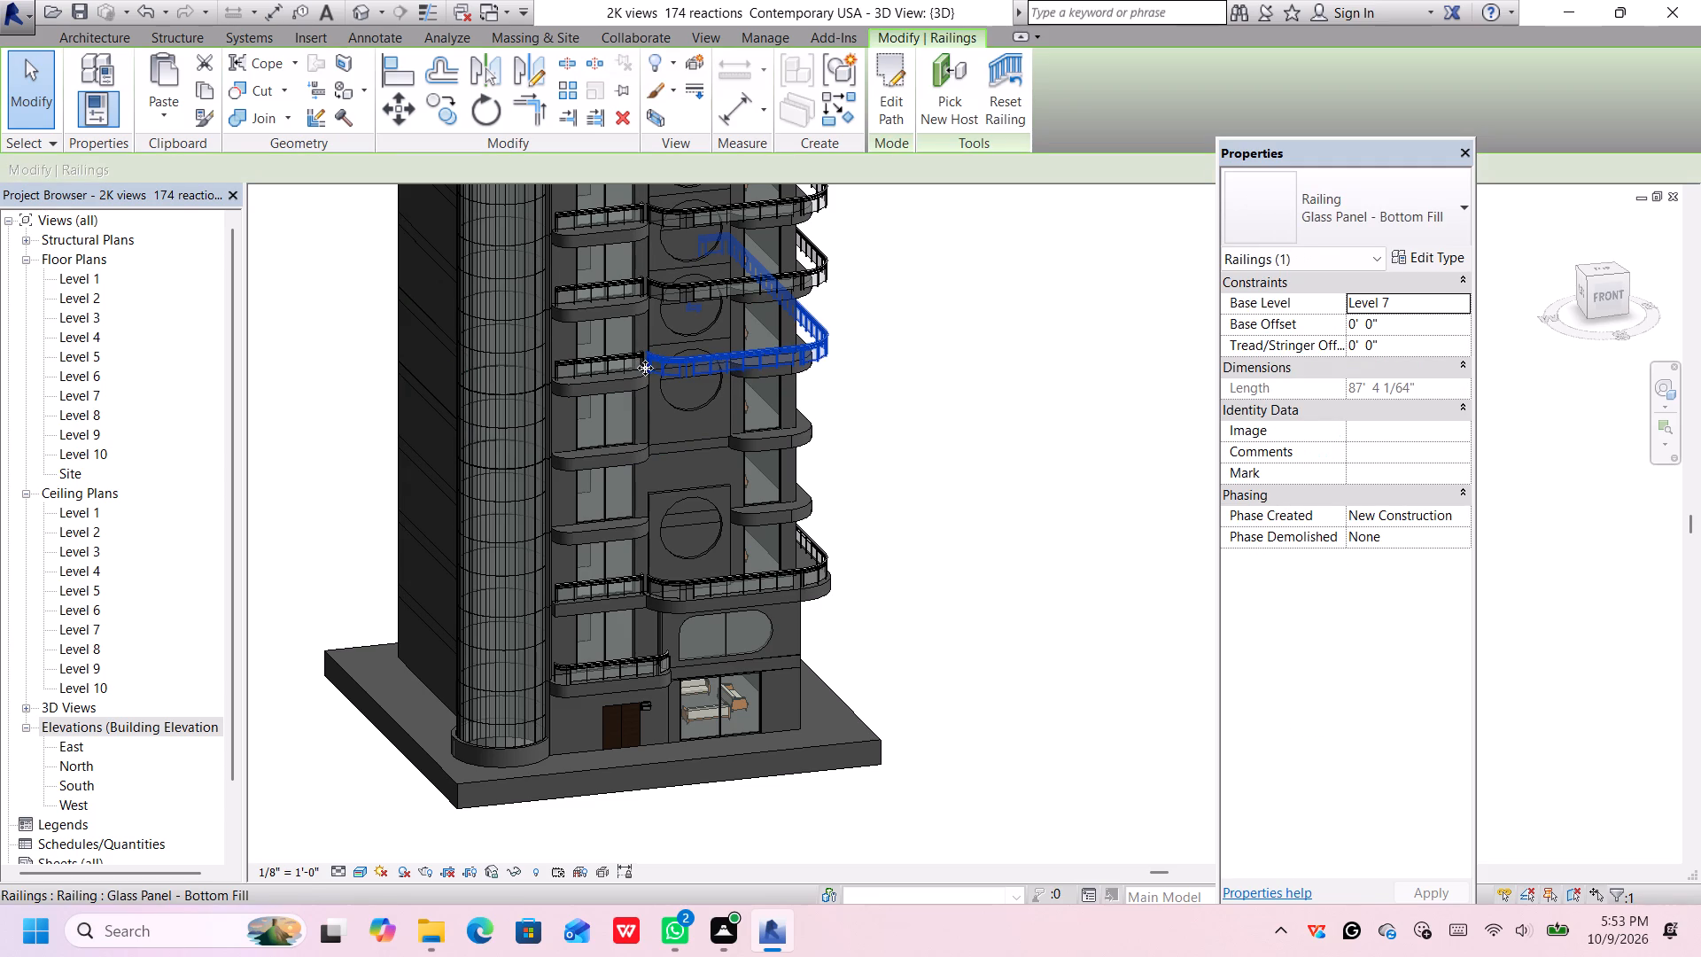
pyautogui.press('Delete')
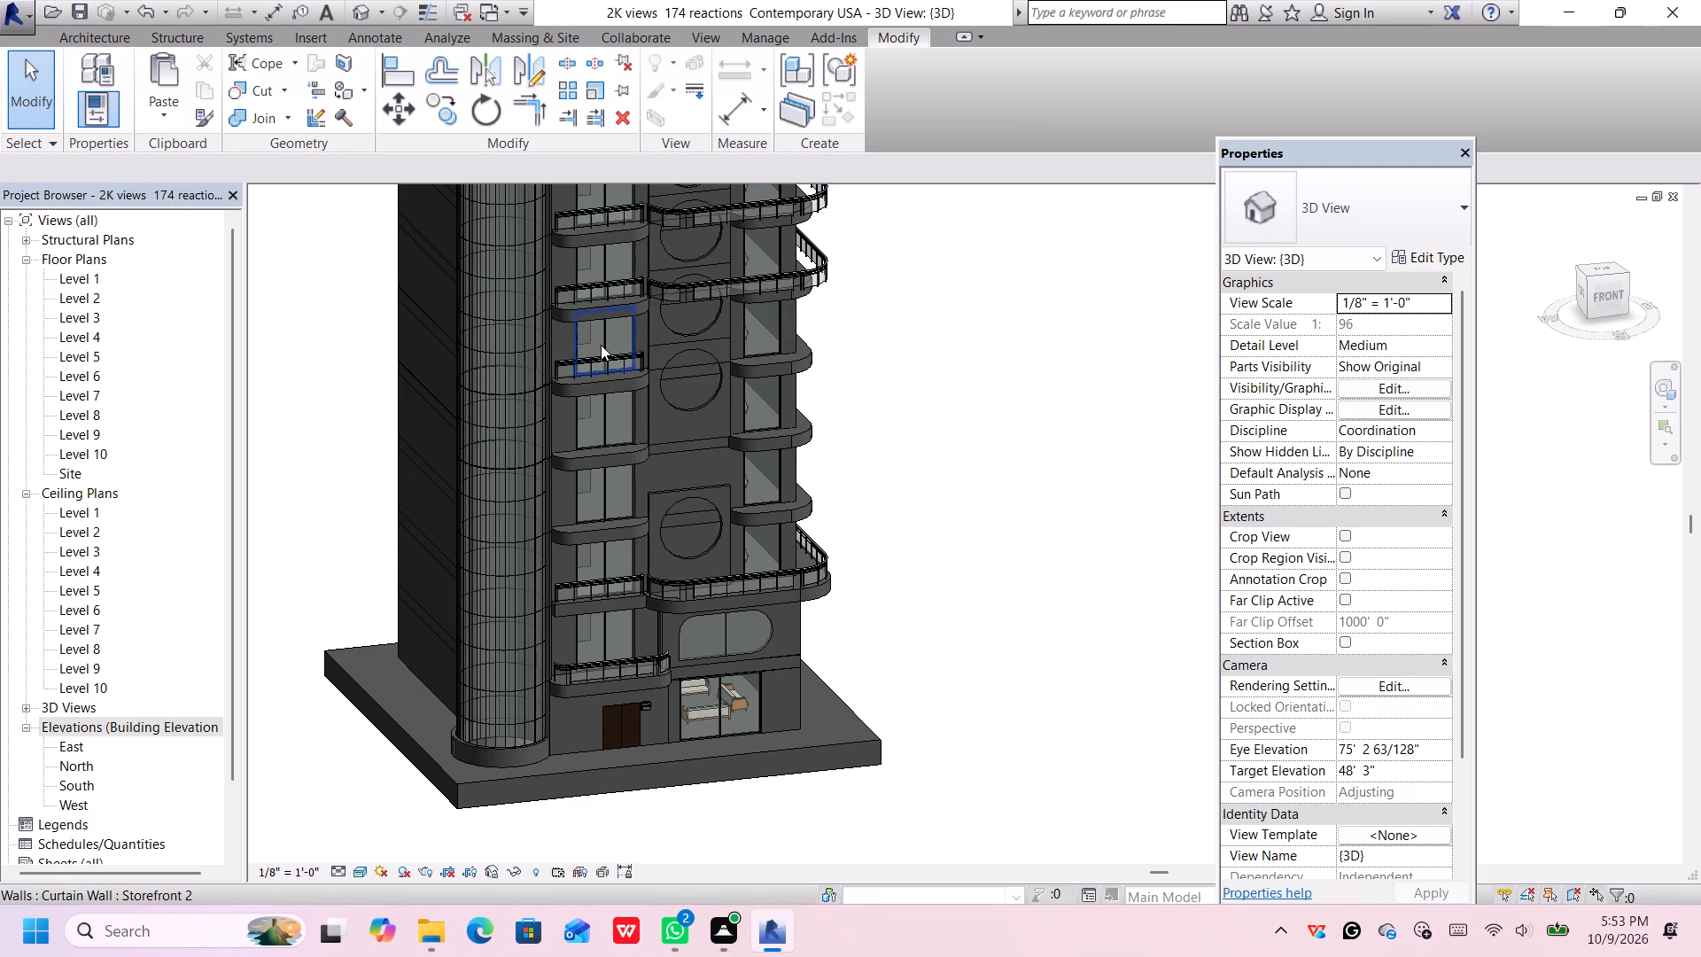
pyautogui.scroll(4, 601, 342)
pyautogui.click(607, 383)
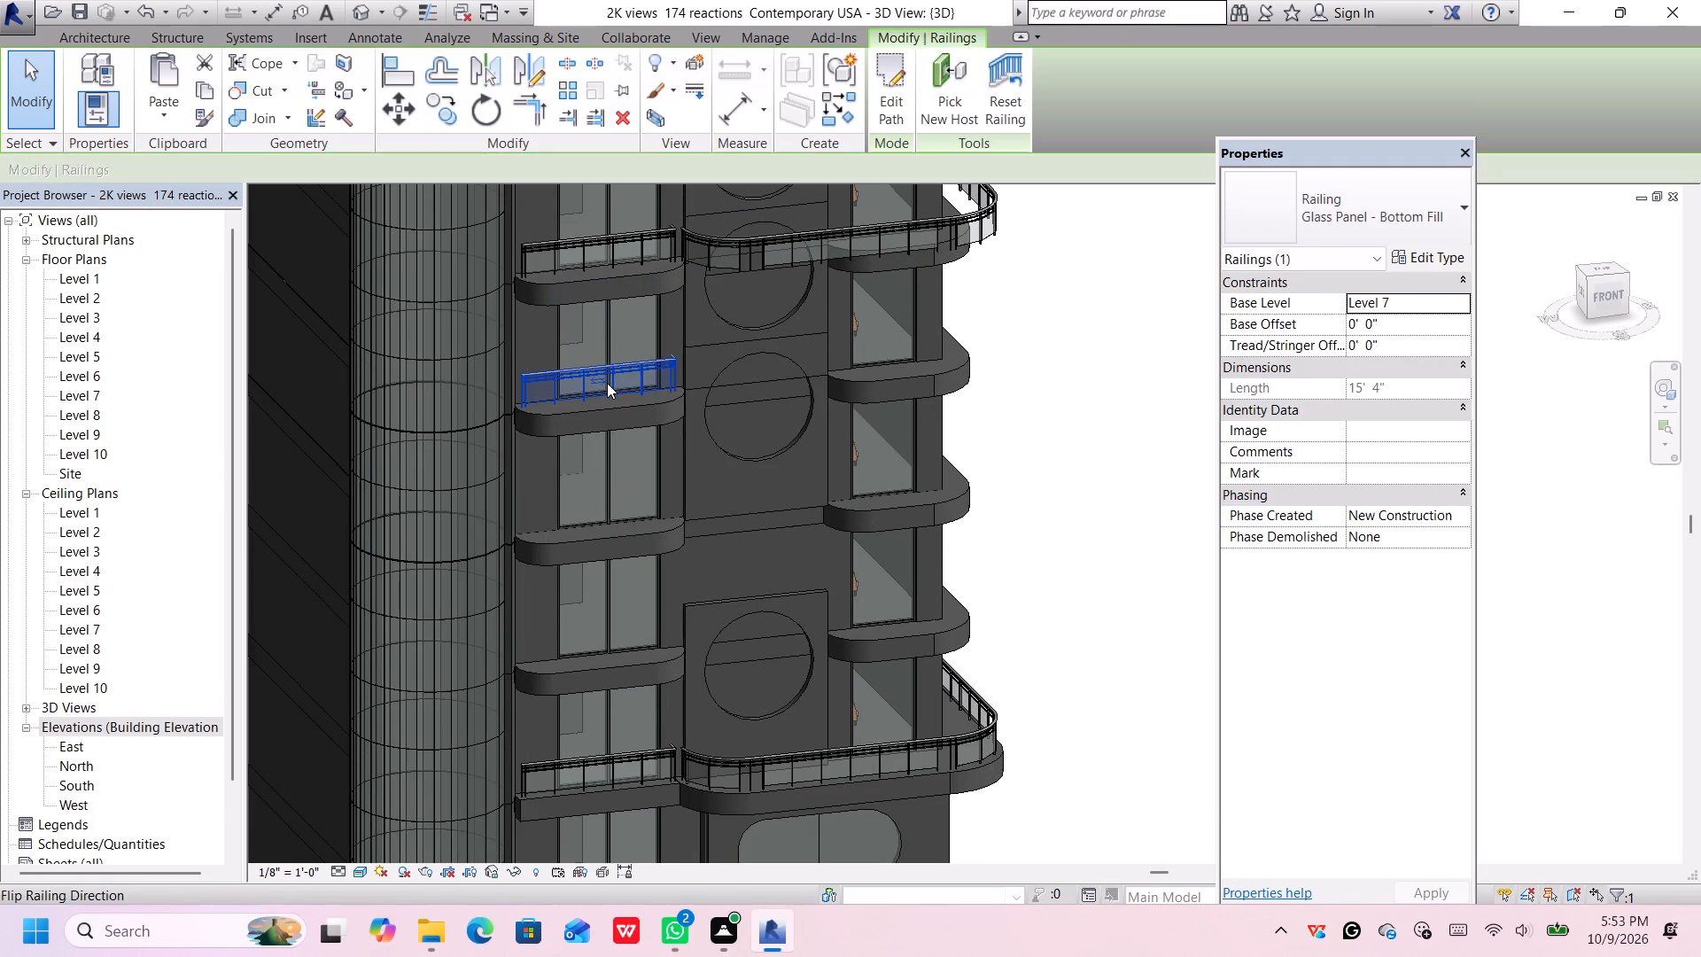
pyautogui.press('Delete')
pyautogui.click(602, 245)
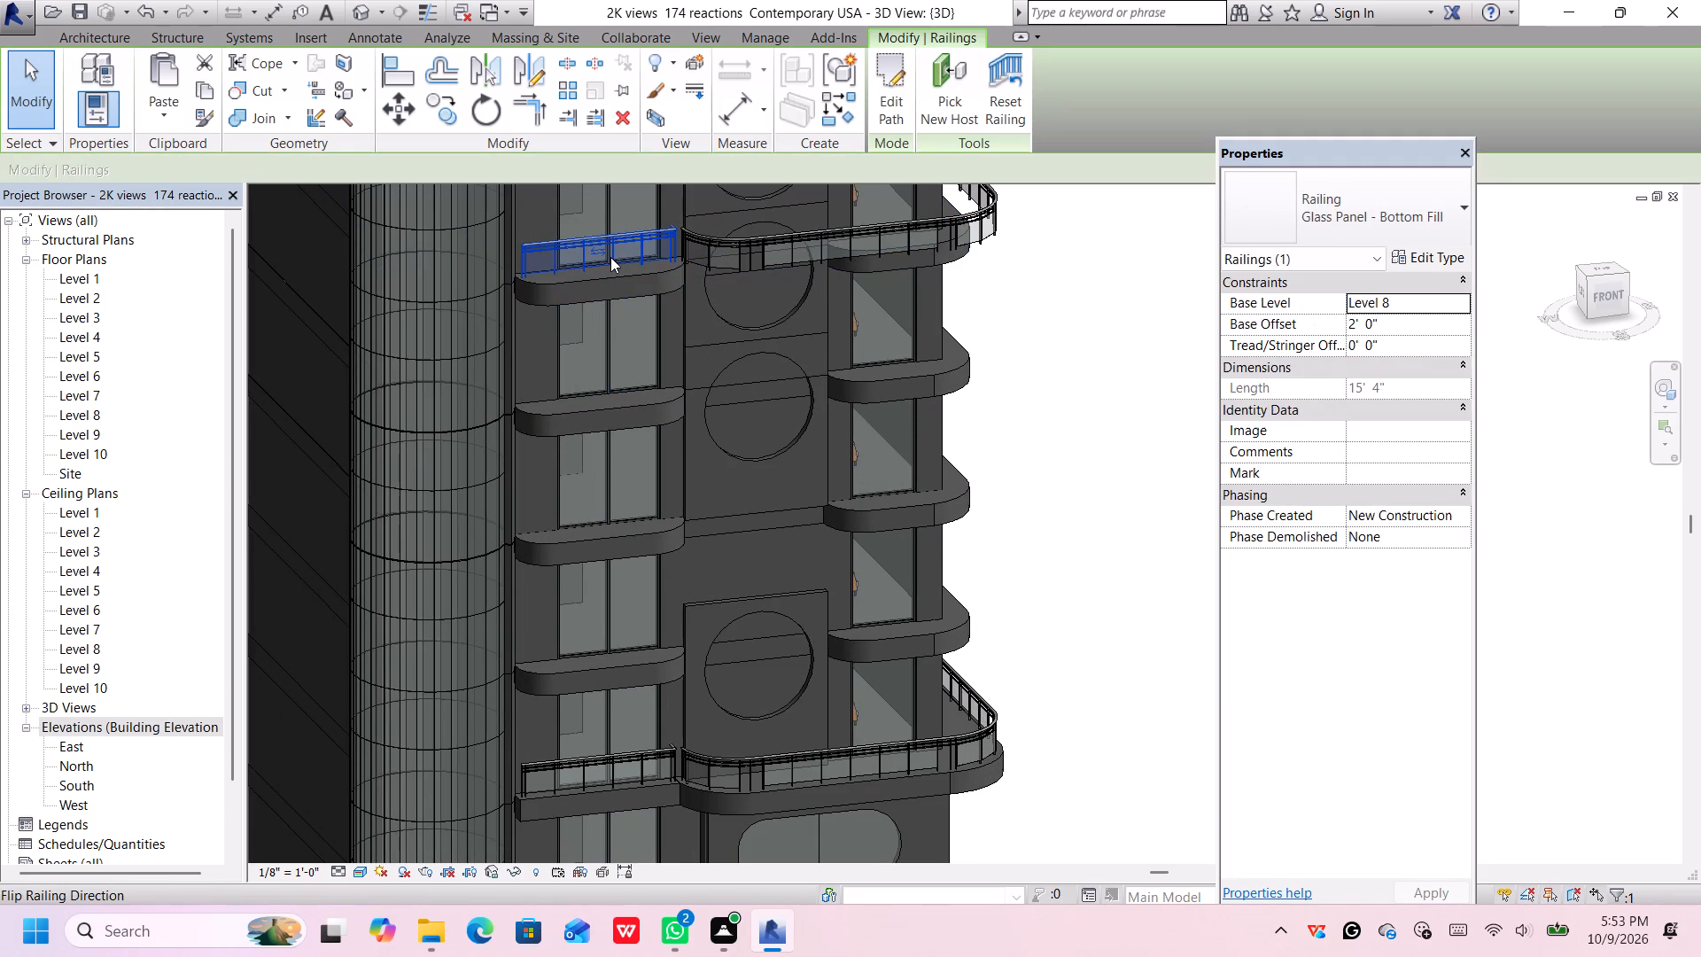
pyautogui.press('Delete')
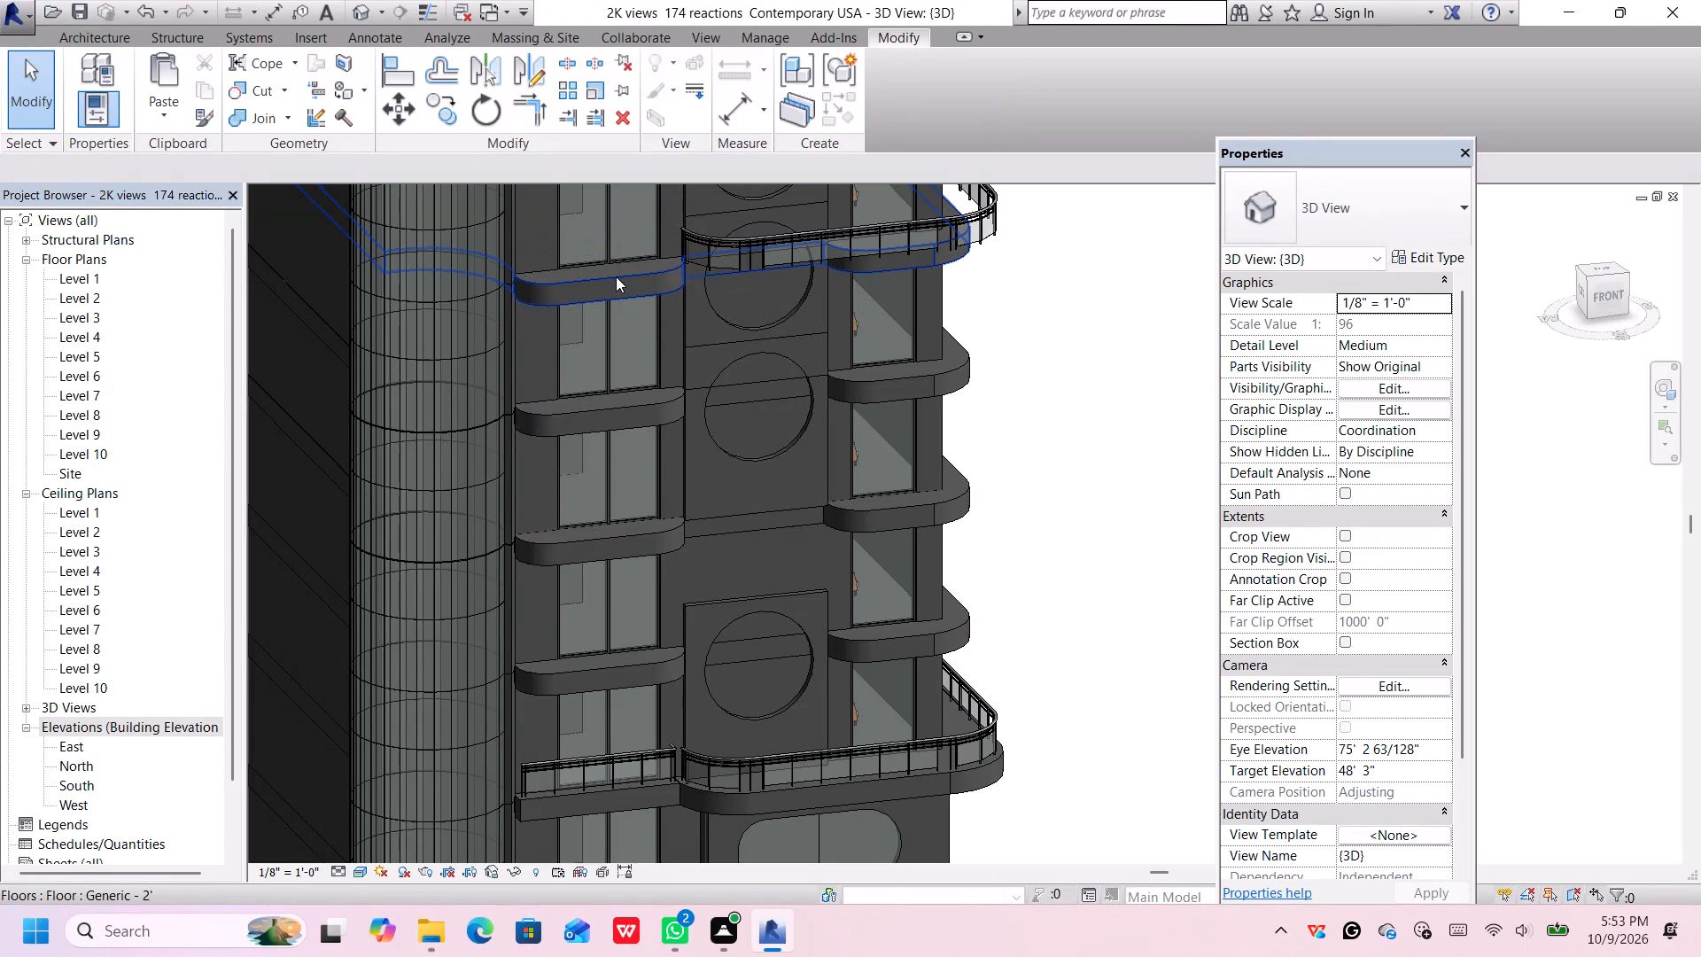
pyautogui.click(711, 242)
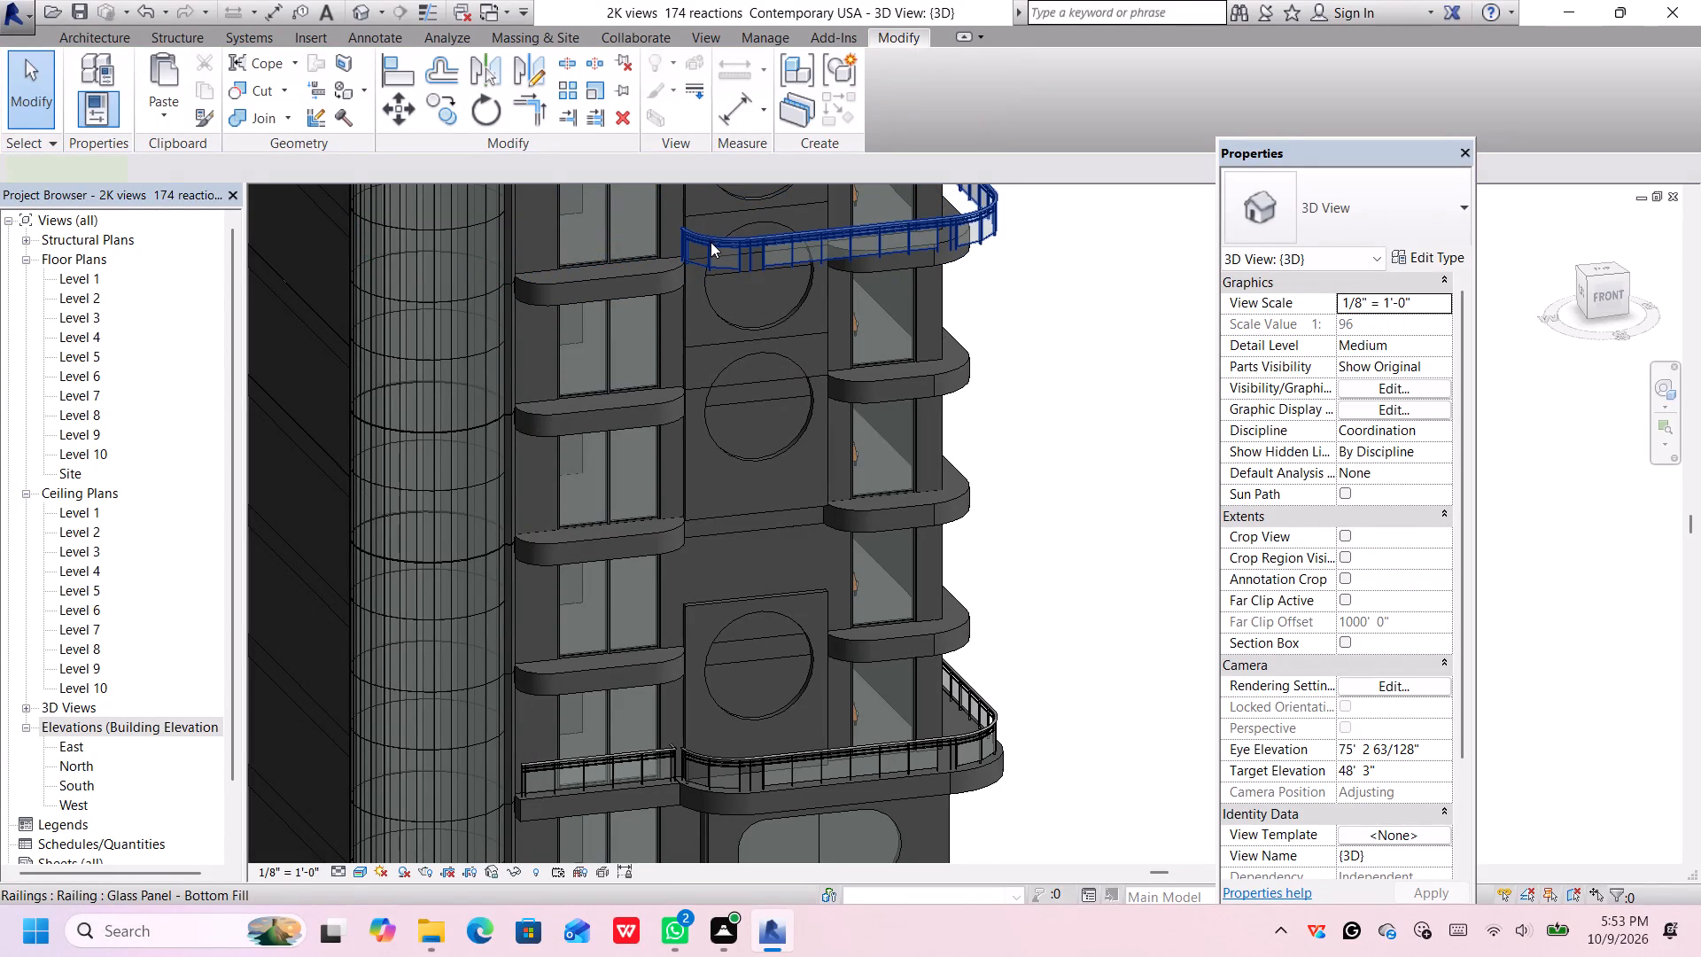
pyautogui.press('Delete')
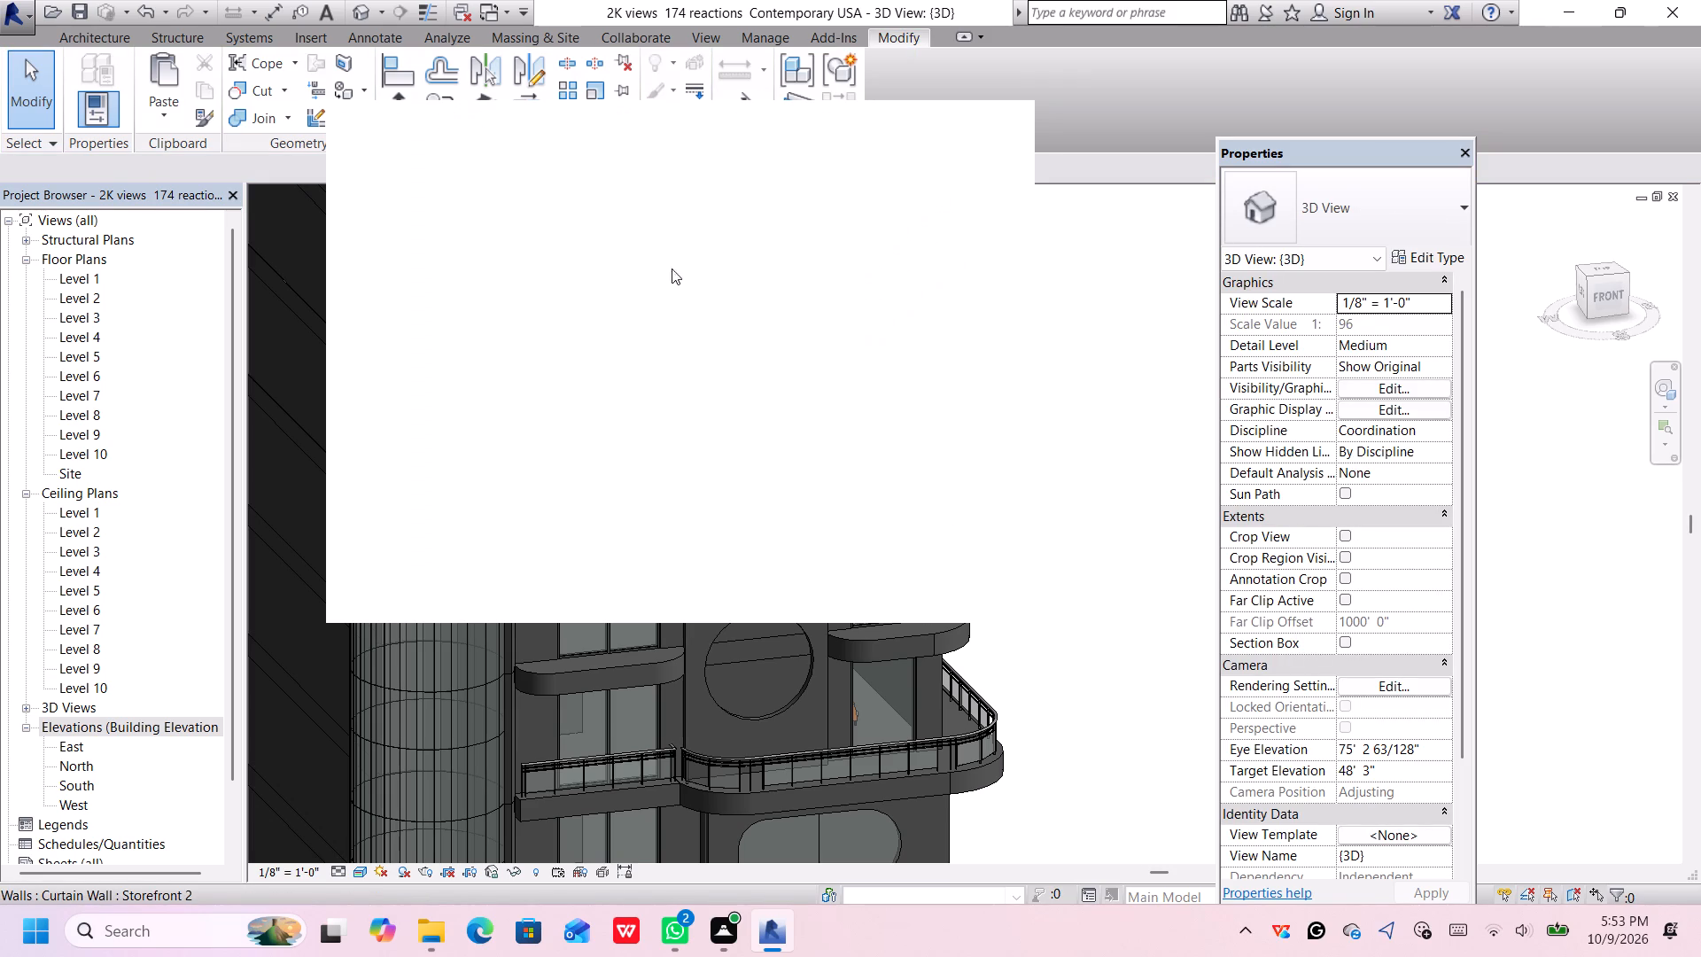
pyautogui.click(985, 128)
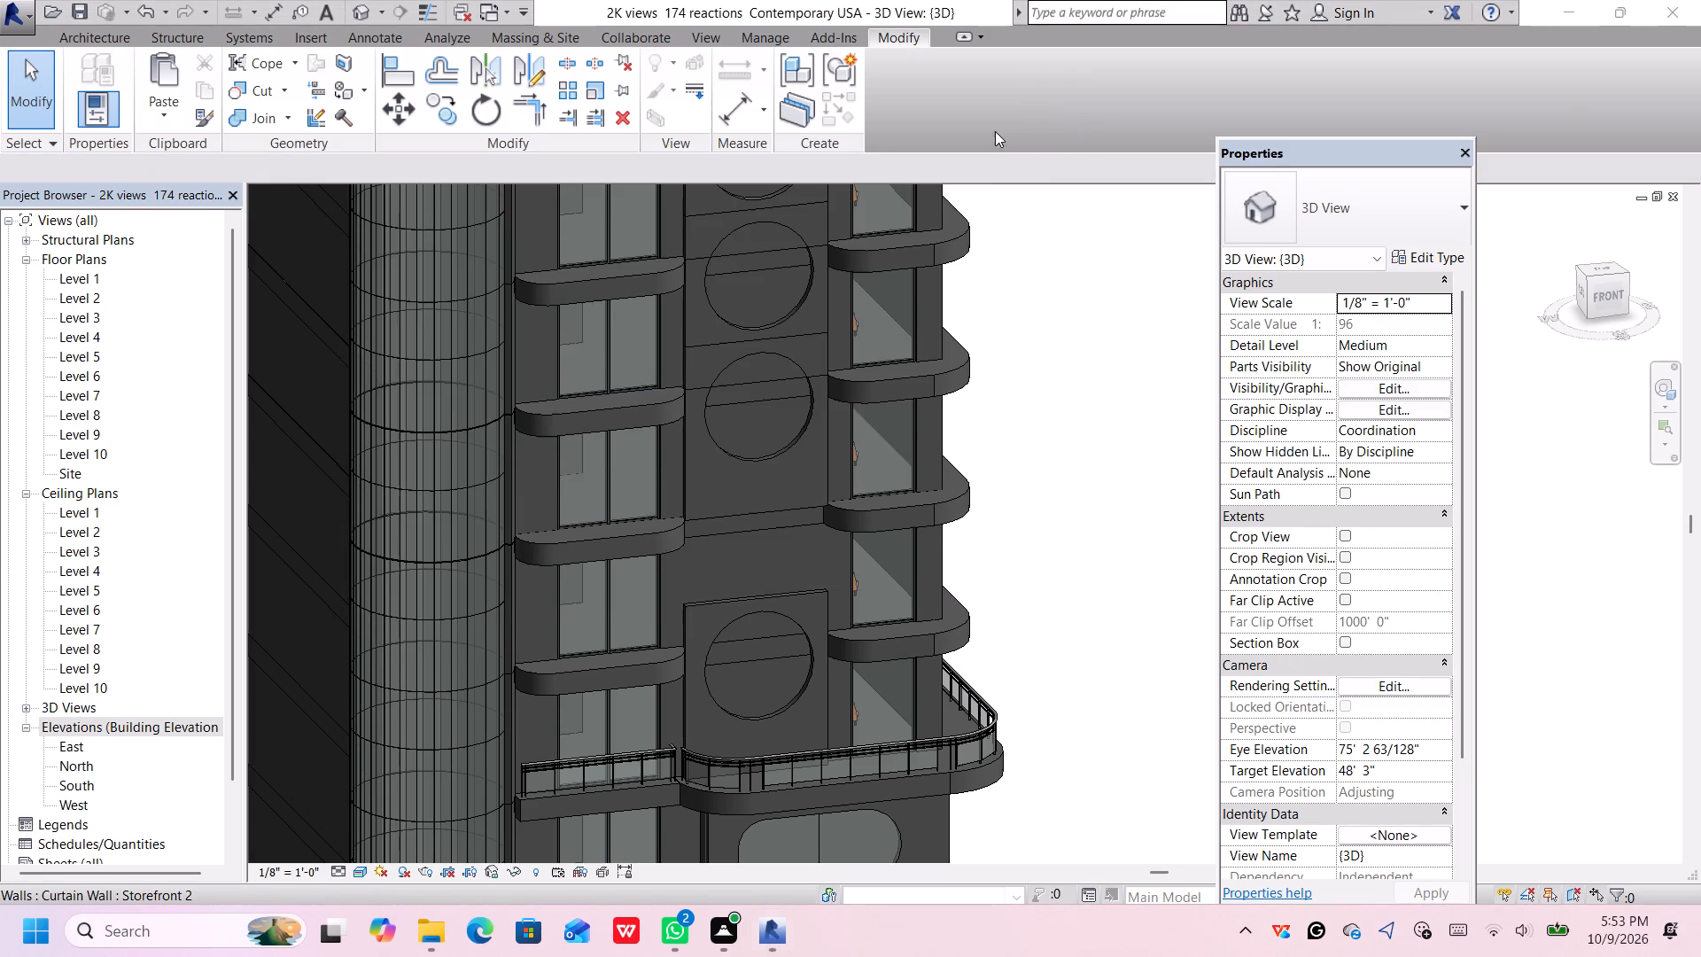
# Delete the remaining wraparound and short front glass panel railings on the top balconies based on Level 9 and Level 10.
pyautogui.scroll(-5, 809, 387)
pyautogui.moveTo(883, 330); pyautogui.dragTo(871, 565, button='middle')
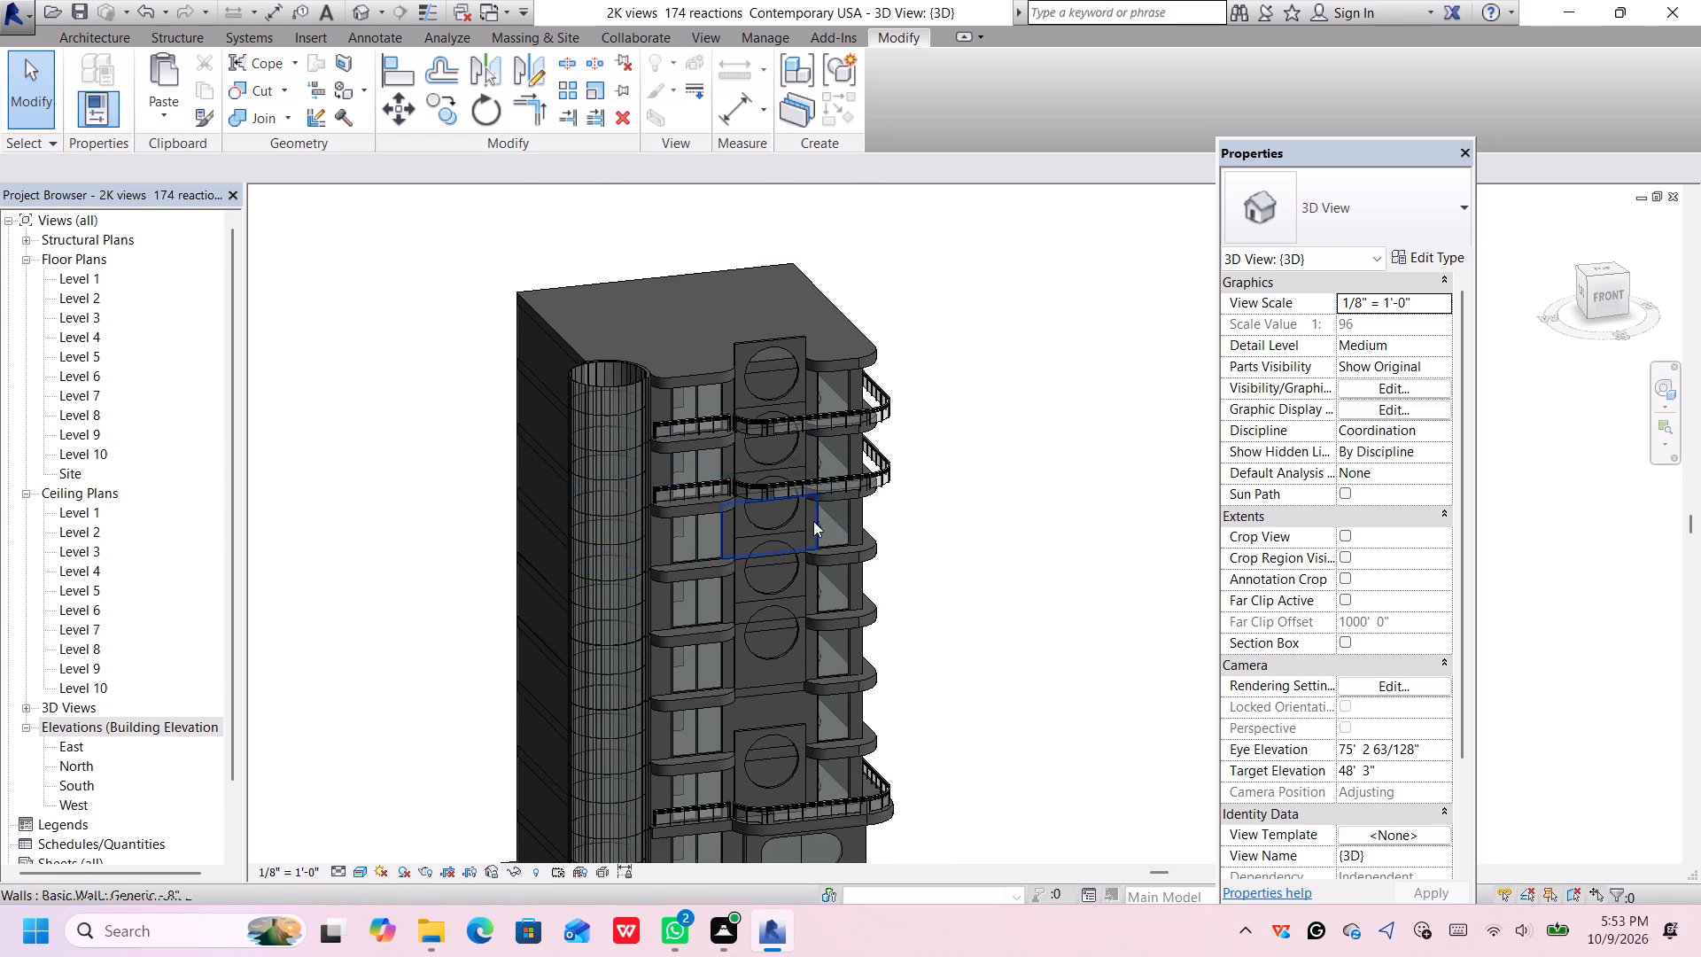
pyautogui.scroll(2, 790, 486)
pyautogui.click(790, 486)
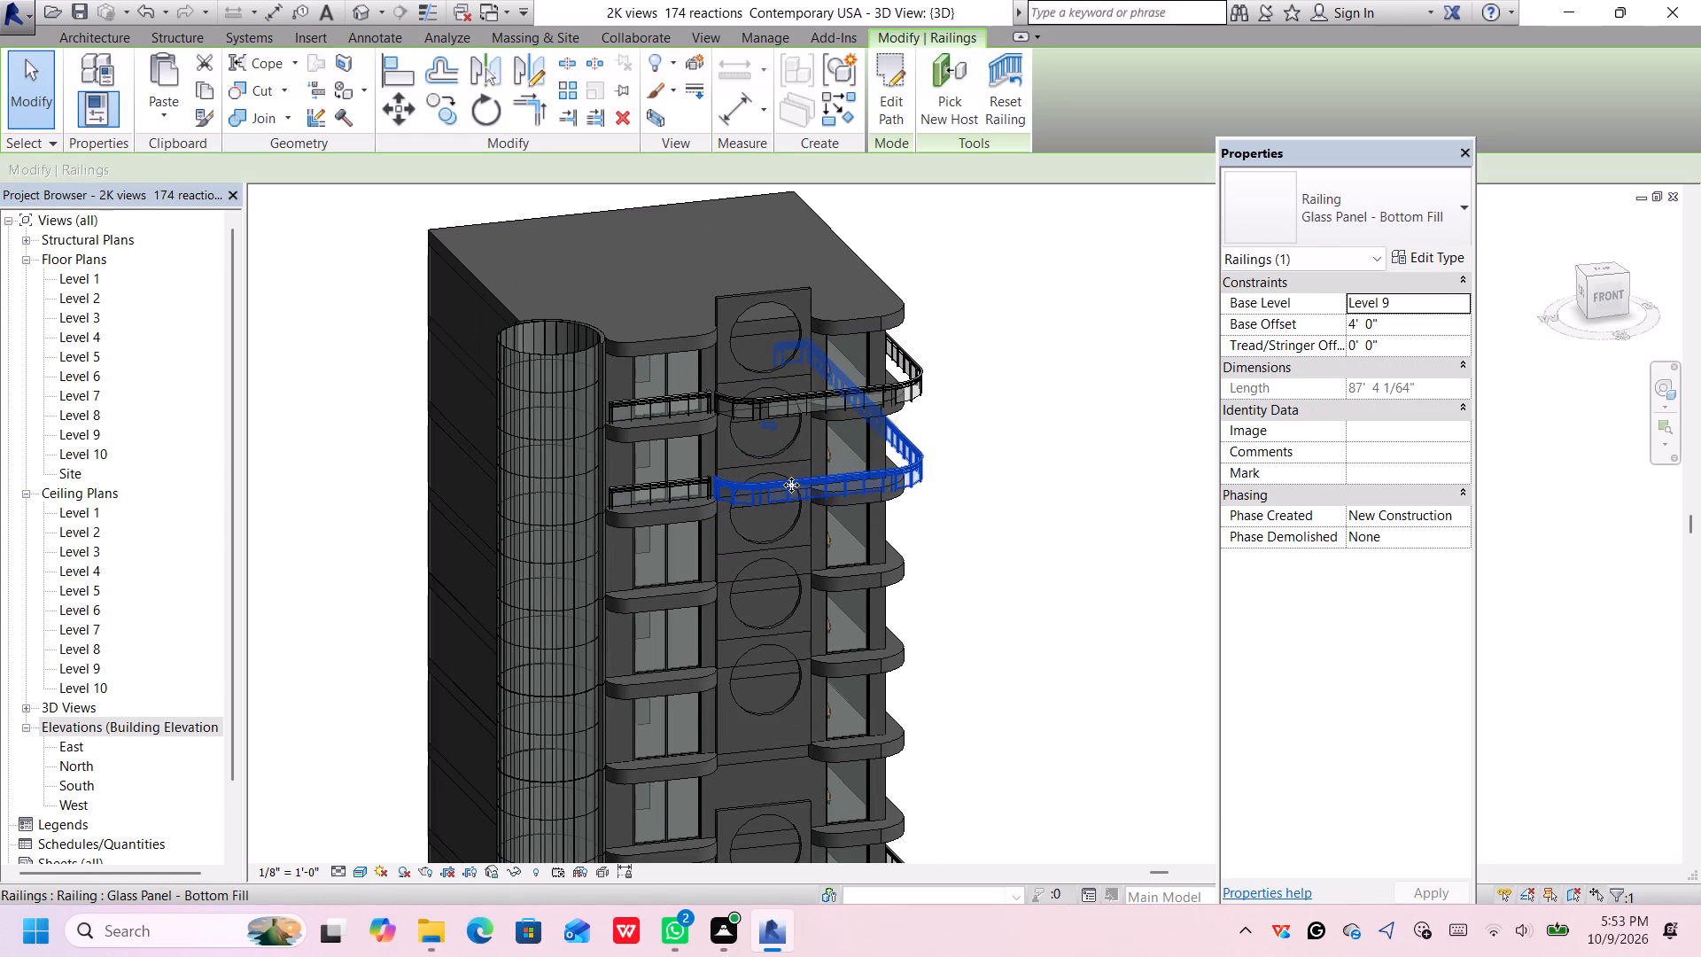
pyautogui.press('Delete')
pyautogui.click(627, 488)
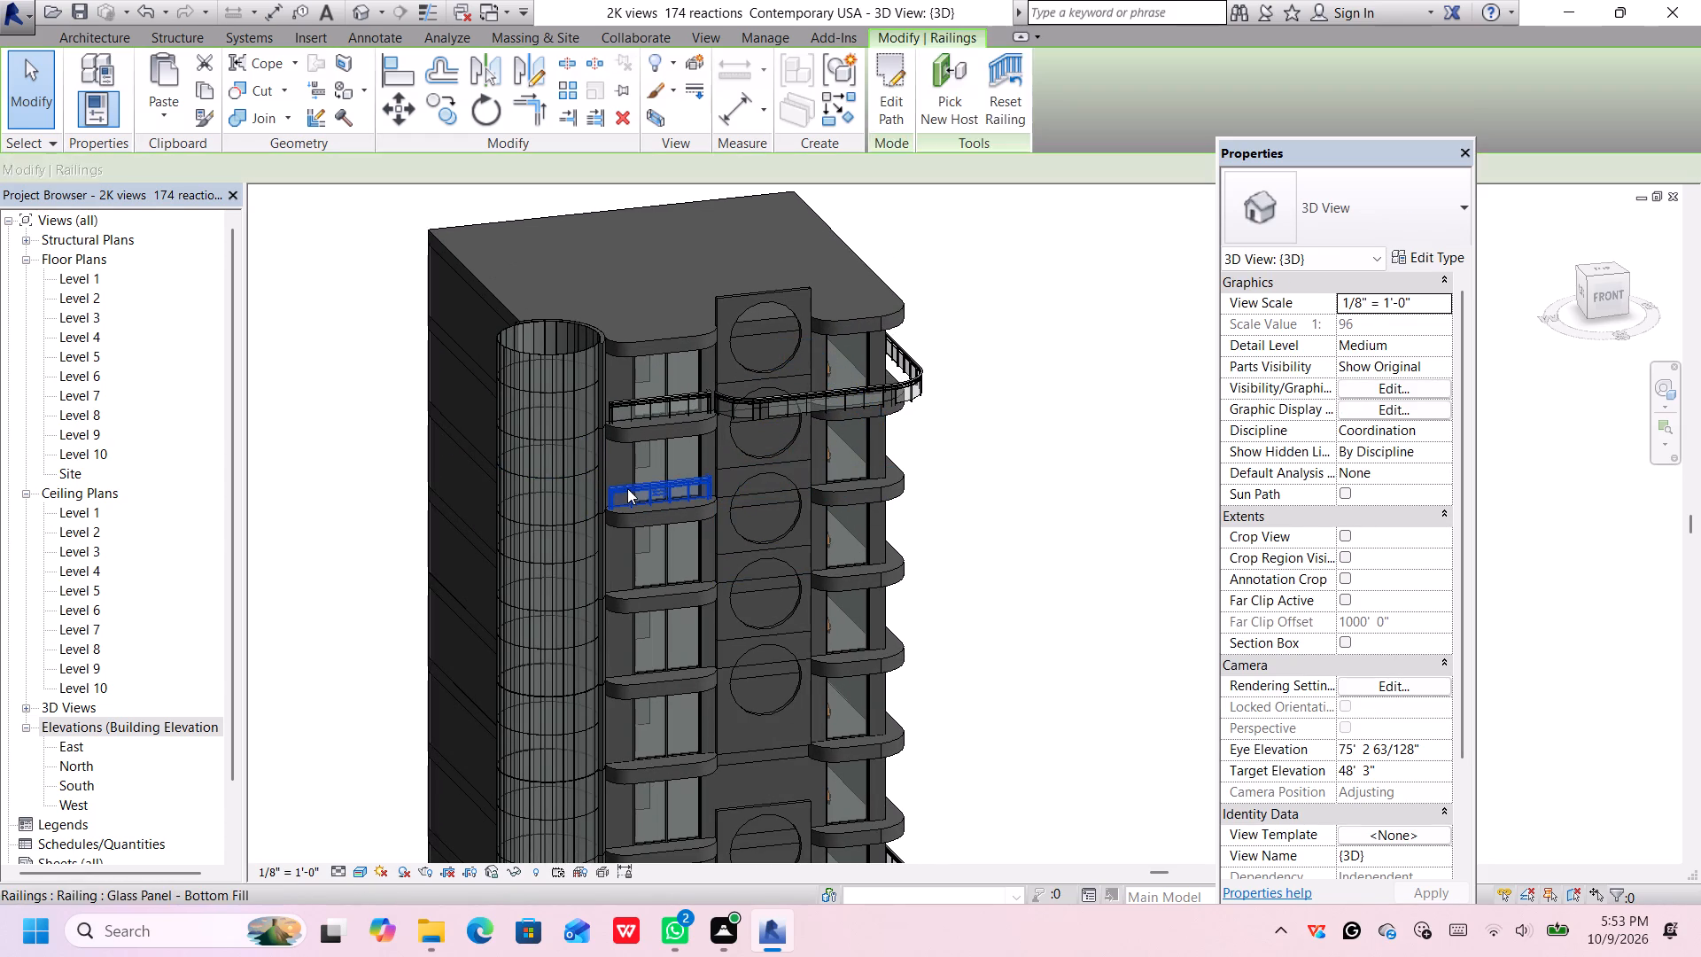
pyautogui.press('Delete')
pyautogui.click(683, 396)
pyautogui.press('Delete')
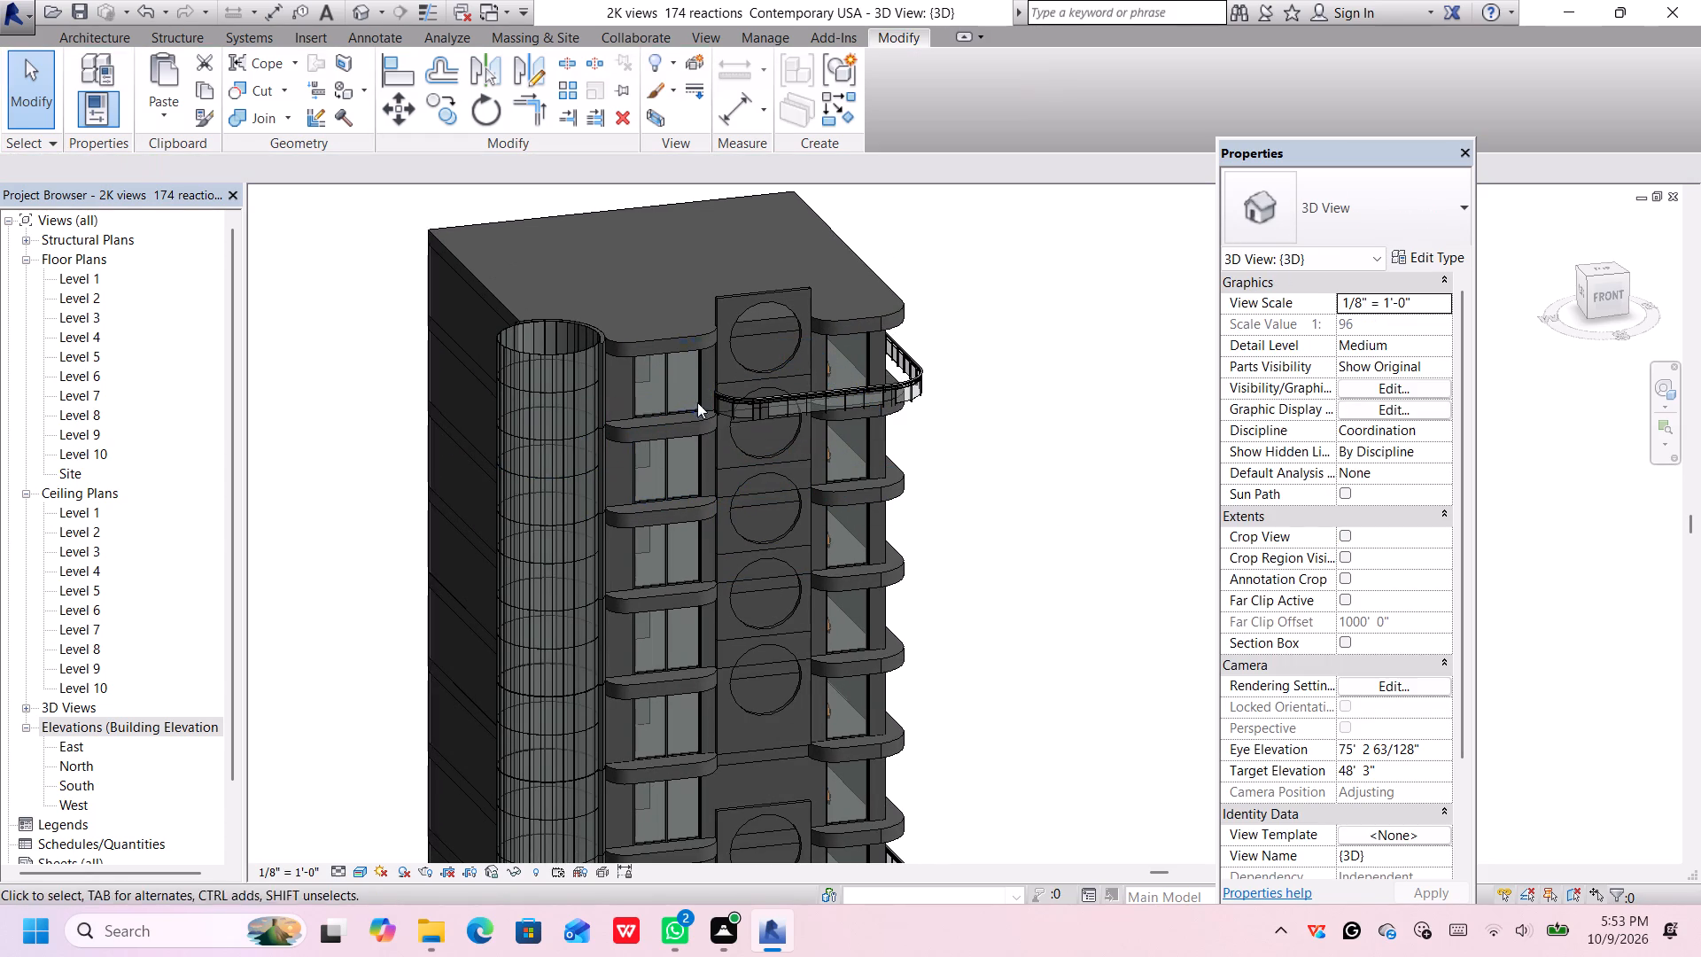
pyautogui.click(771, 397)
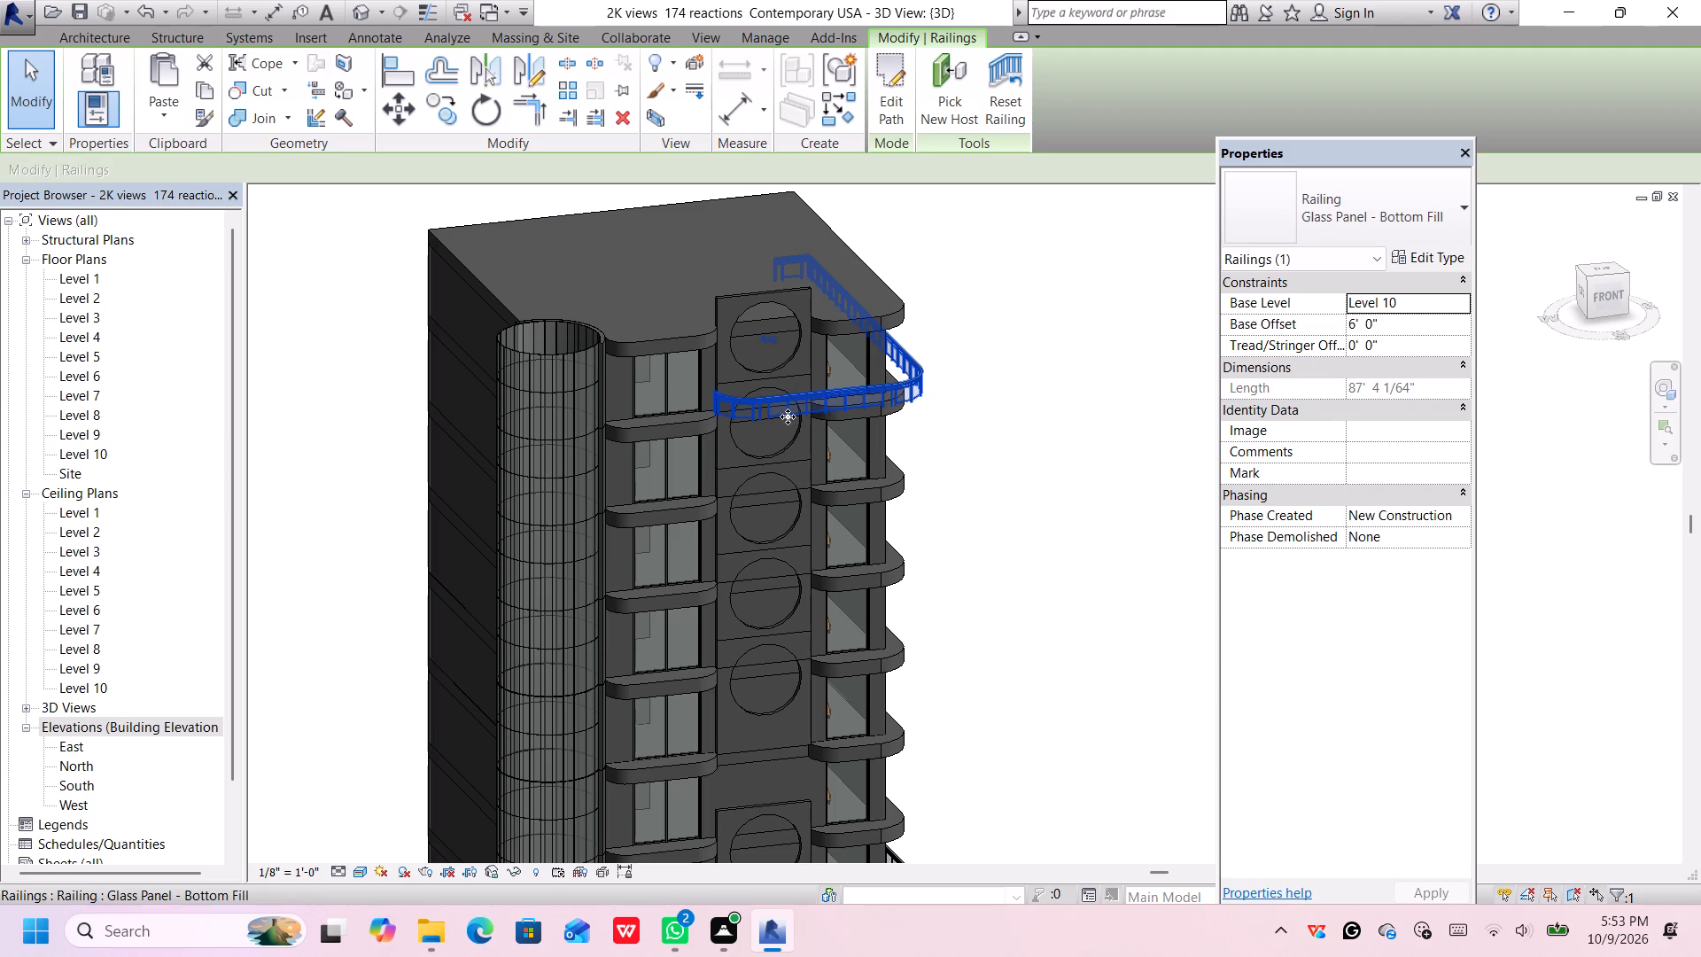
pyautogui.press('Delete')
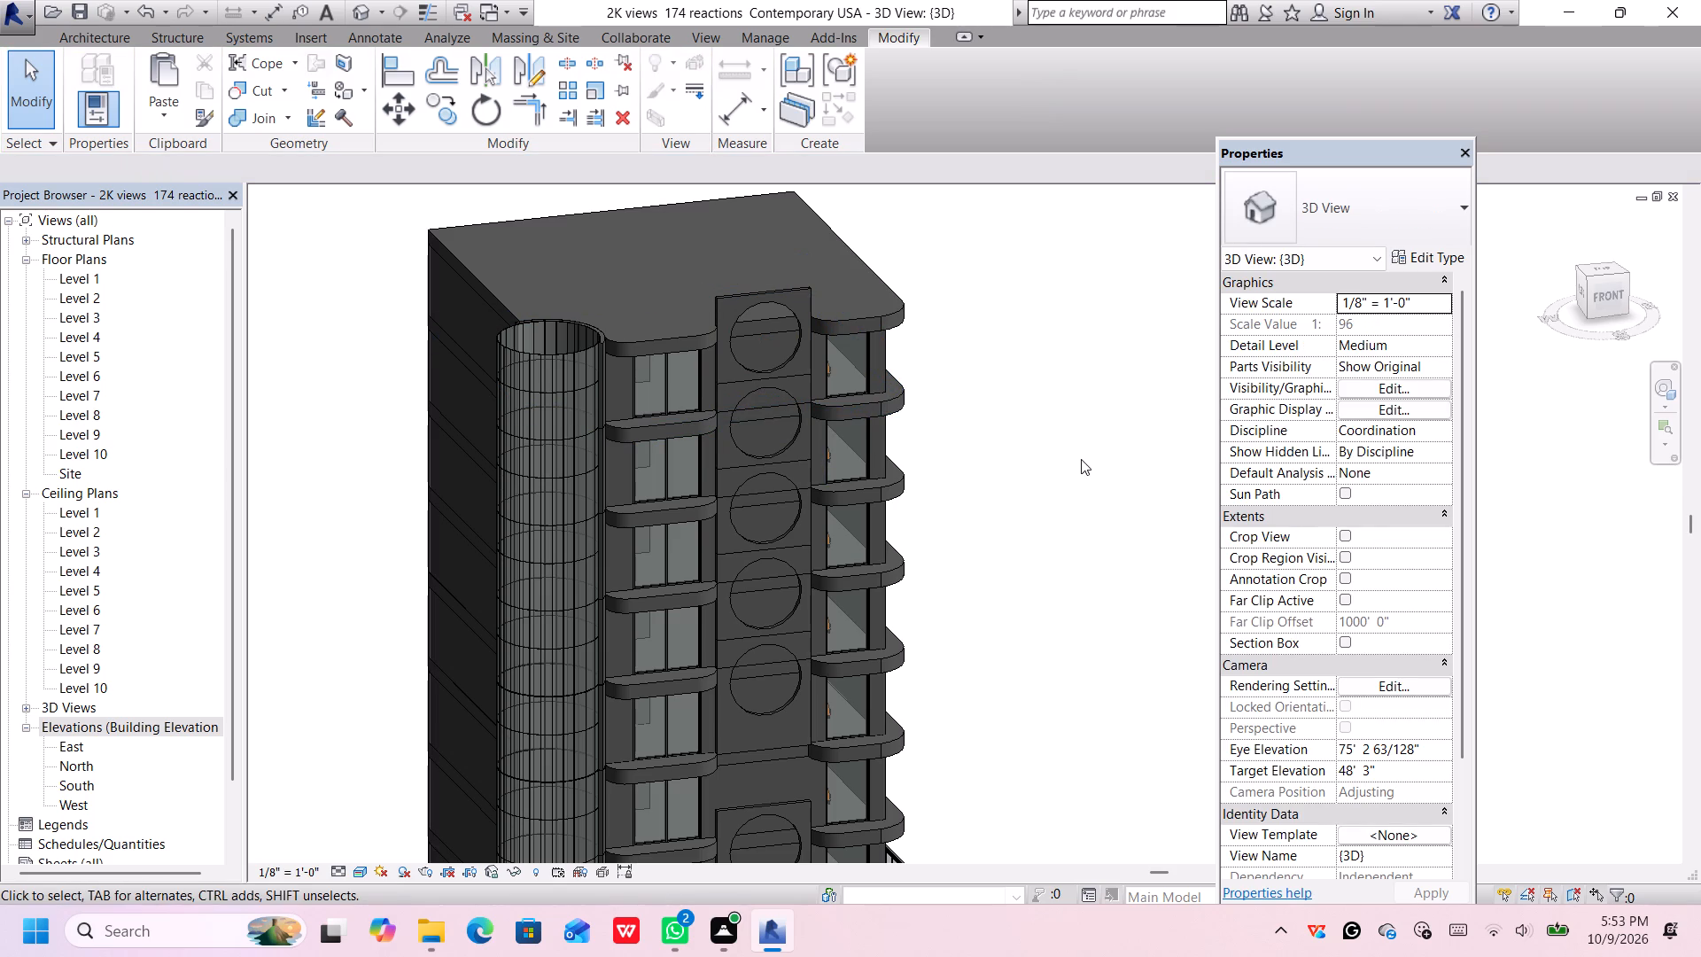
pyautogui.scroll(-3, 959, 525)
pyautogui.moveTo(967, 555); pyautogui.dragTo(923, 418, button='middle')
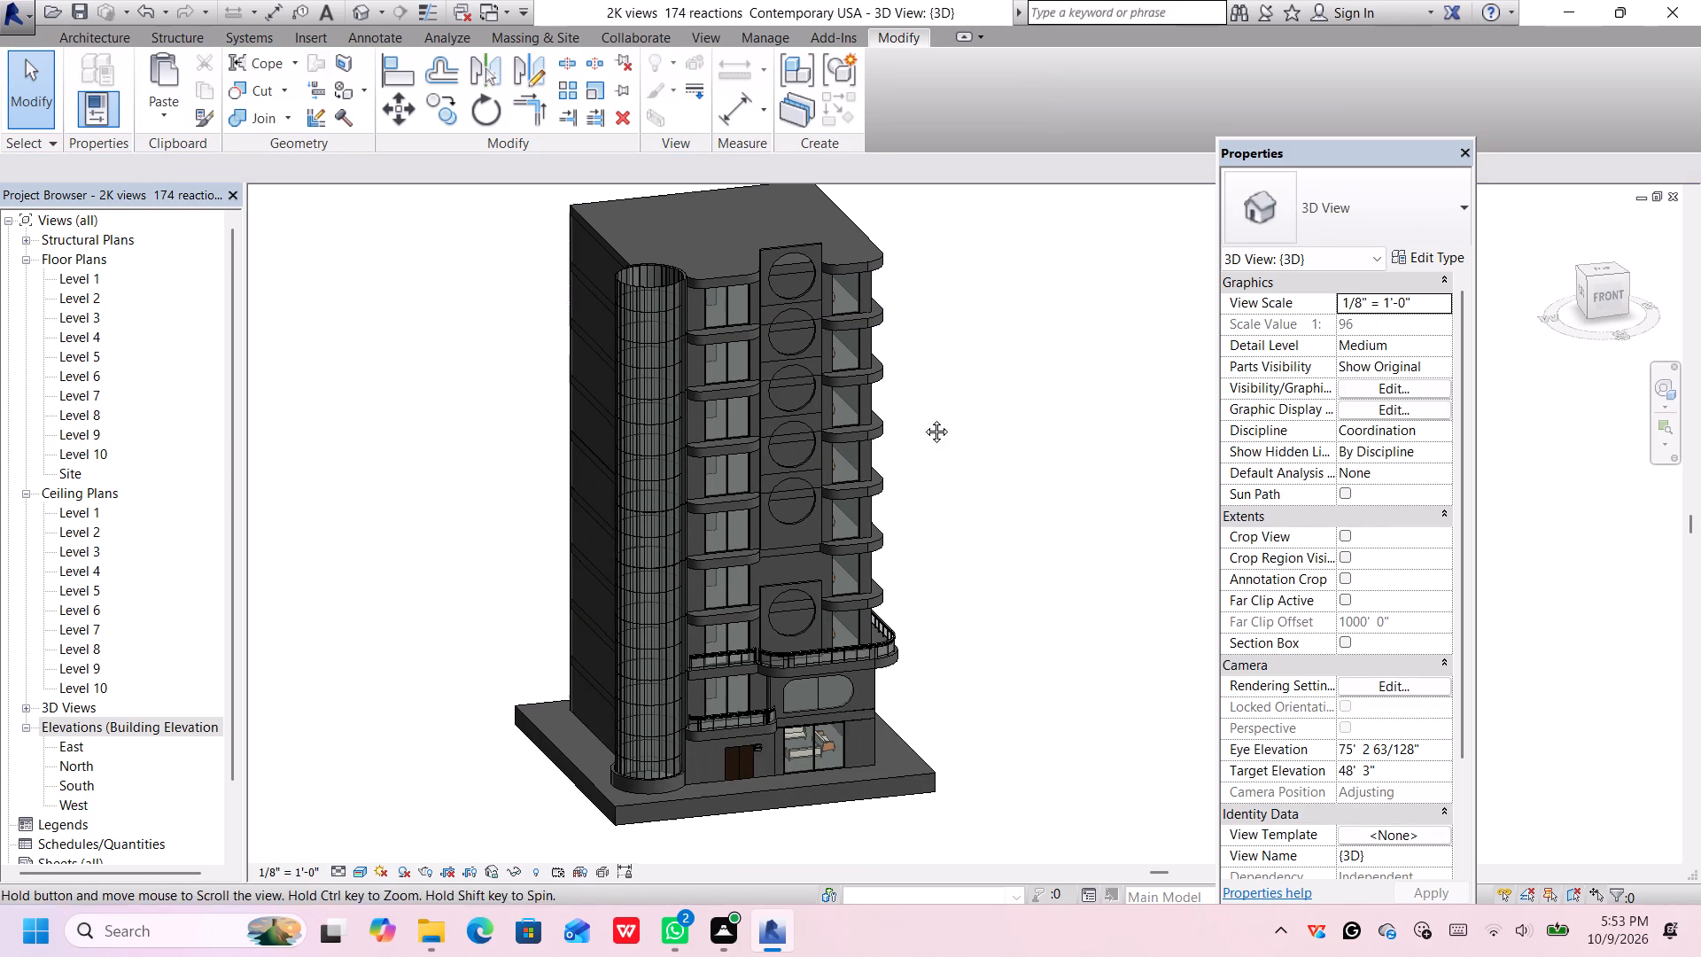
pyautogui.moveTo(923, 418); pyautogui.dragTo(923, 413, button='middle')
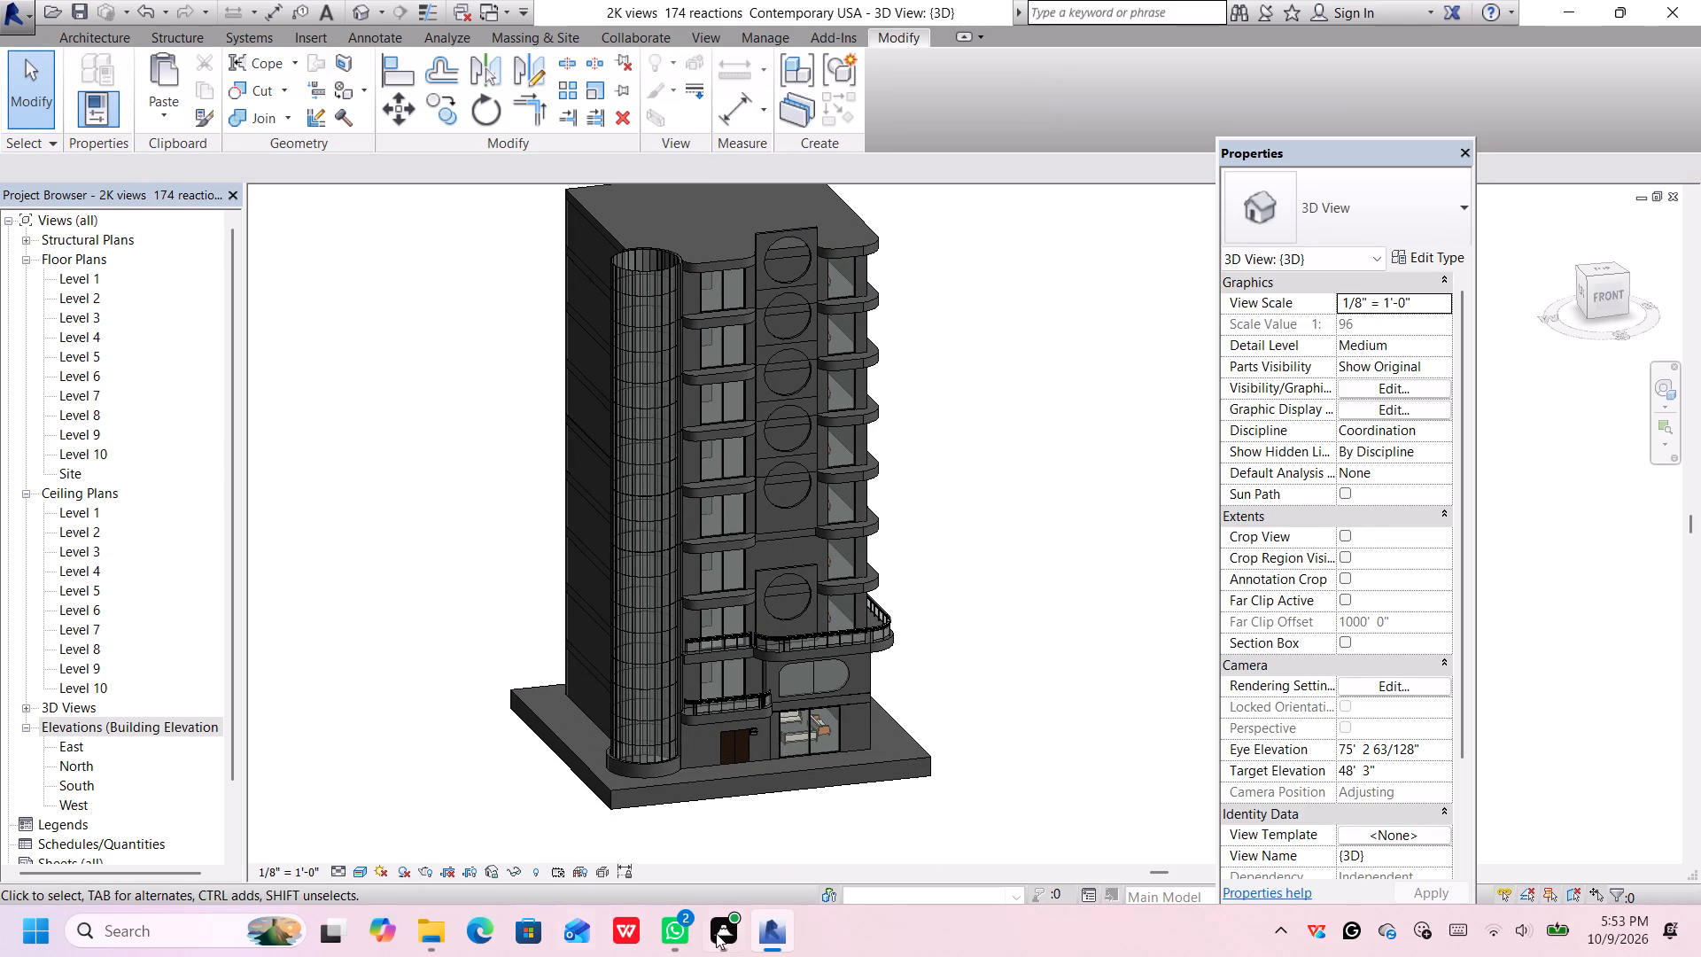
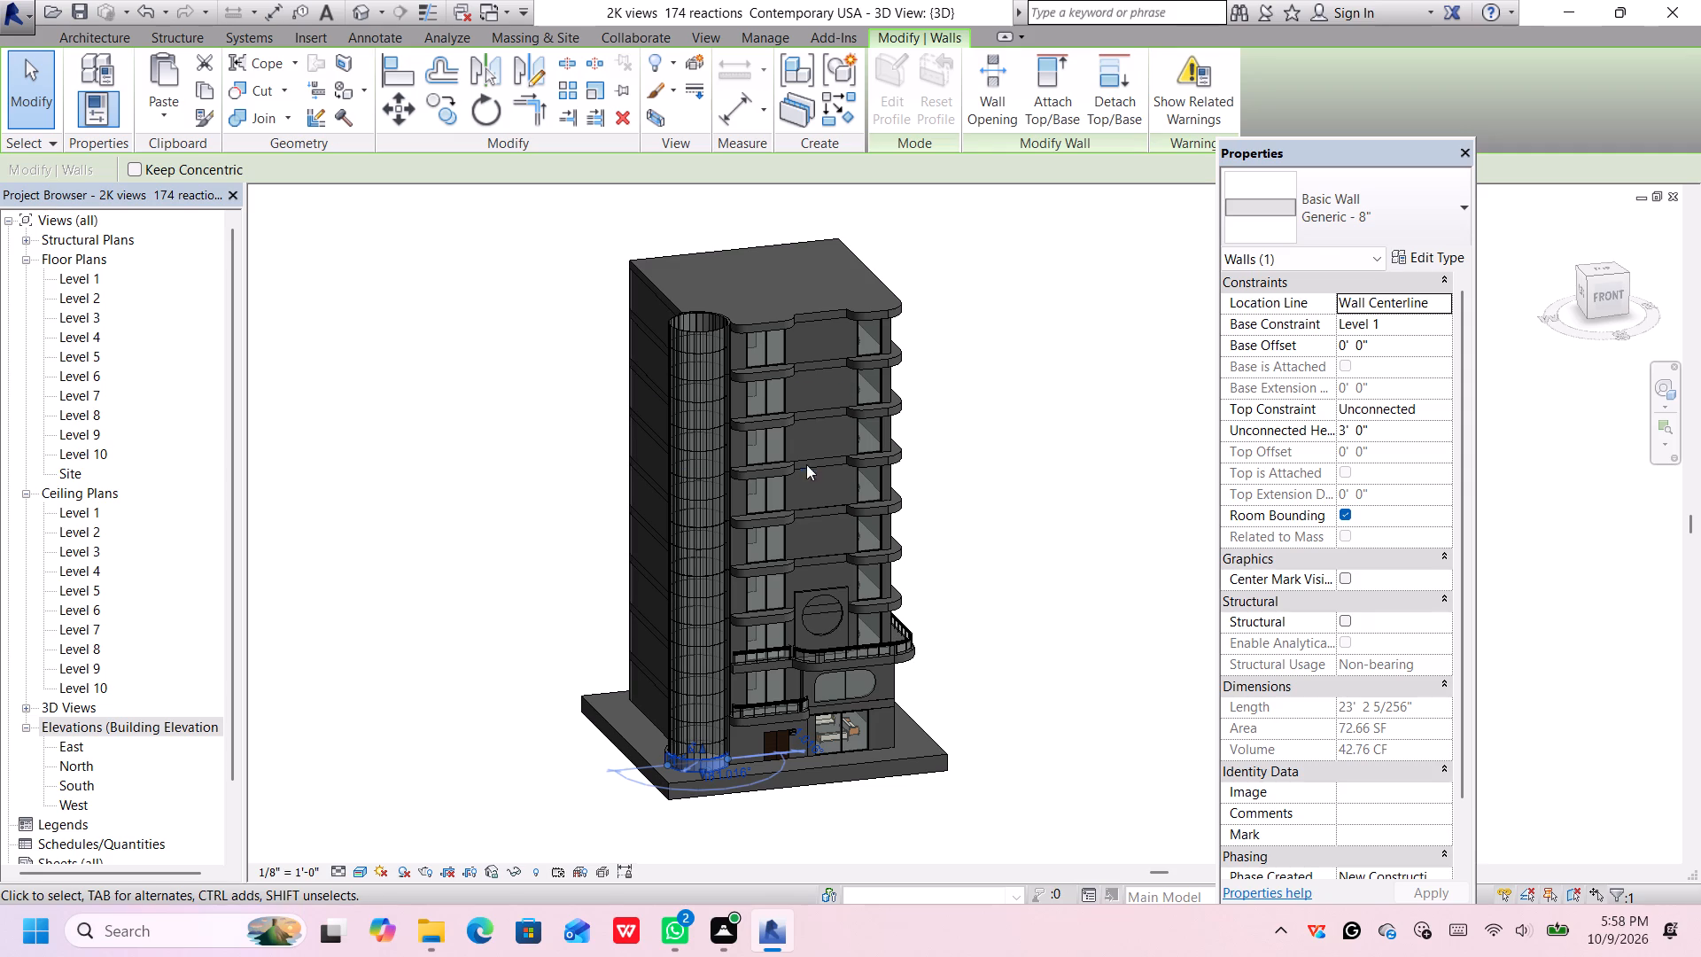
# Copy the two curved Generic - 8" walls that form the ring around the base of the glazed cylinder.
pyautogui.moveTo(966, 447); pyautogui.dragTo(965, 467, button='middle')
pyautogui.middleClick(965, 467)
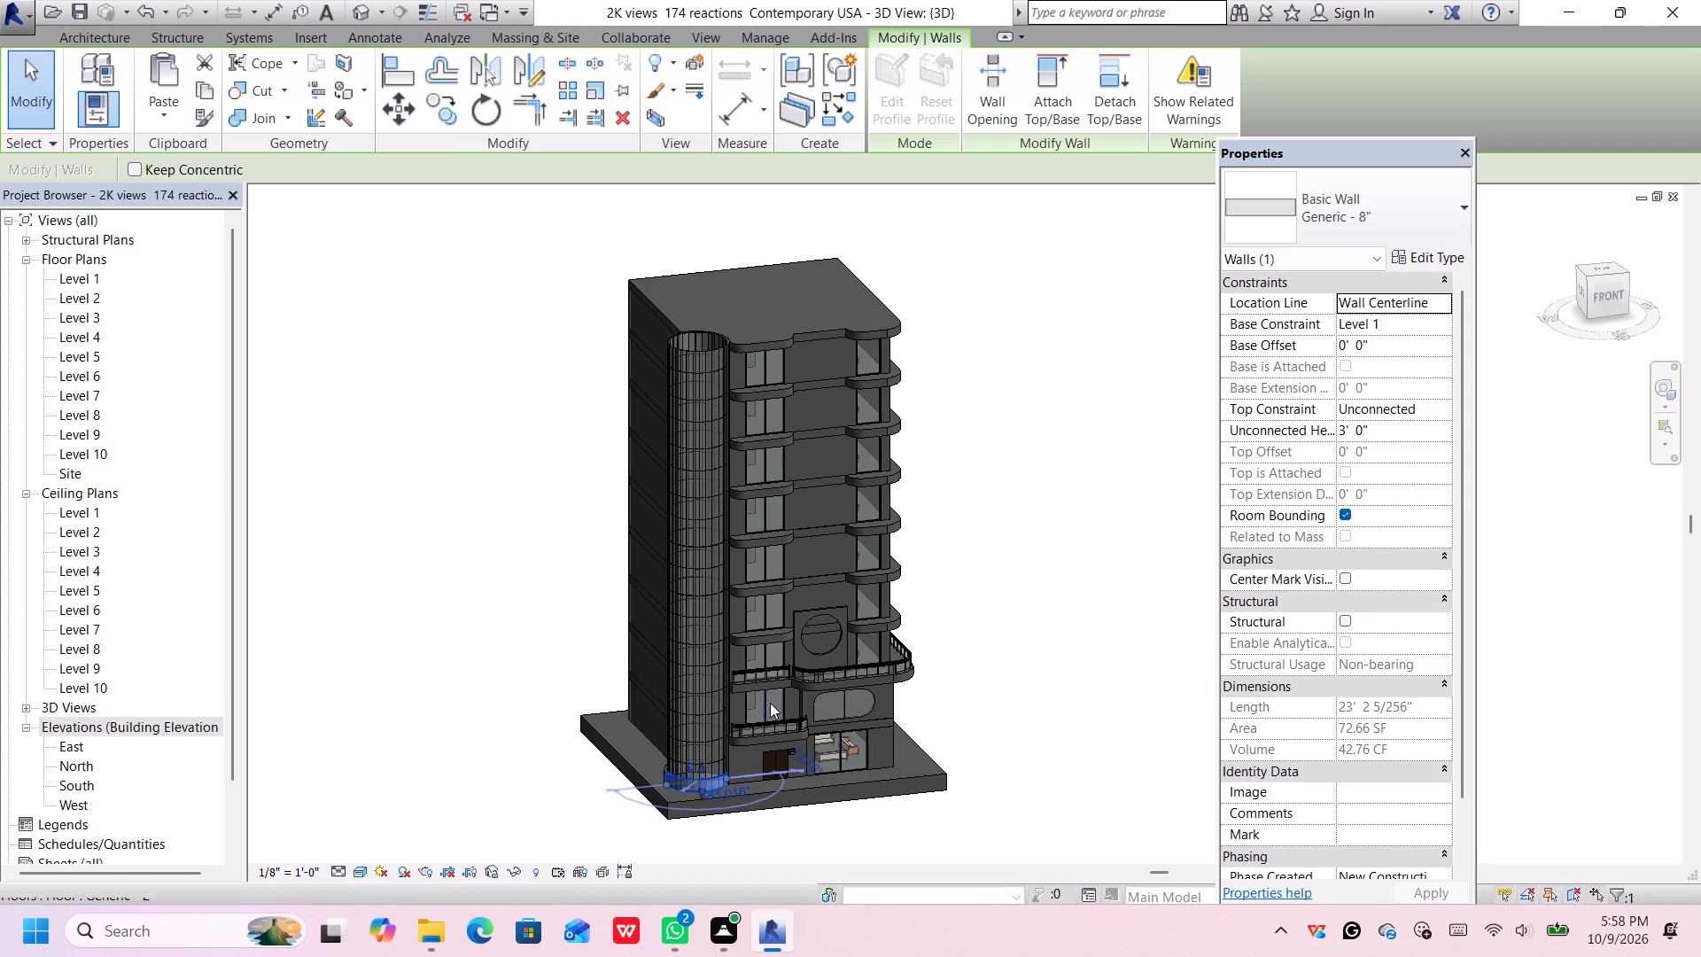
pyautogui.scroll(9, 709, 784)
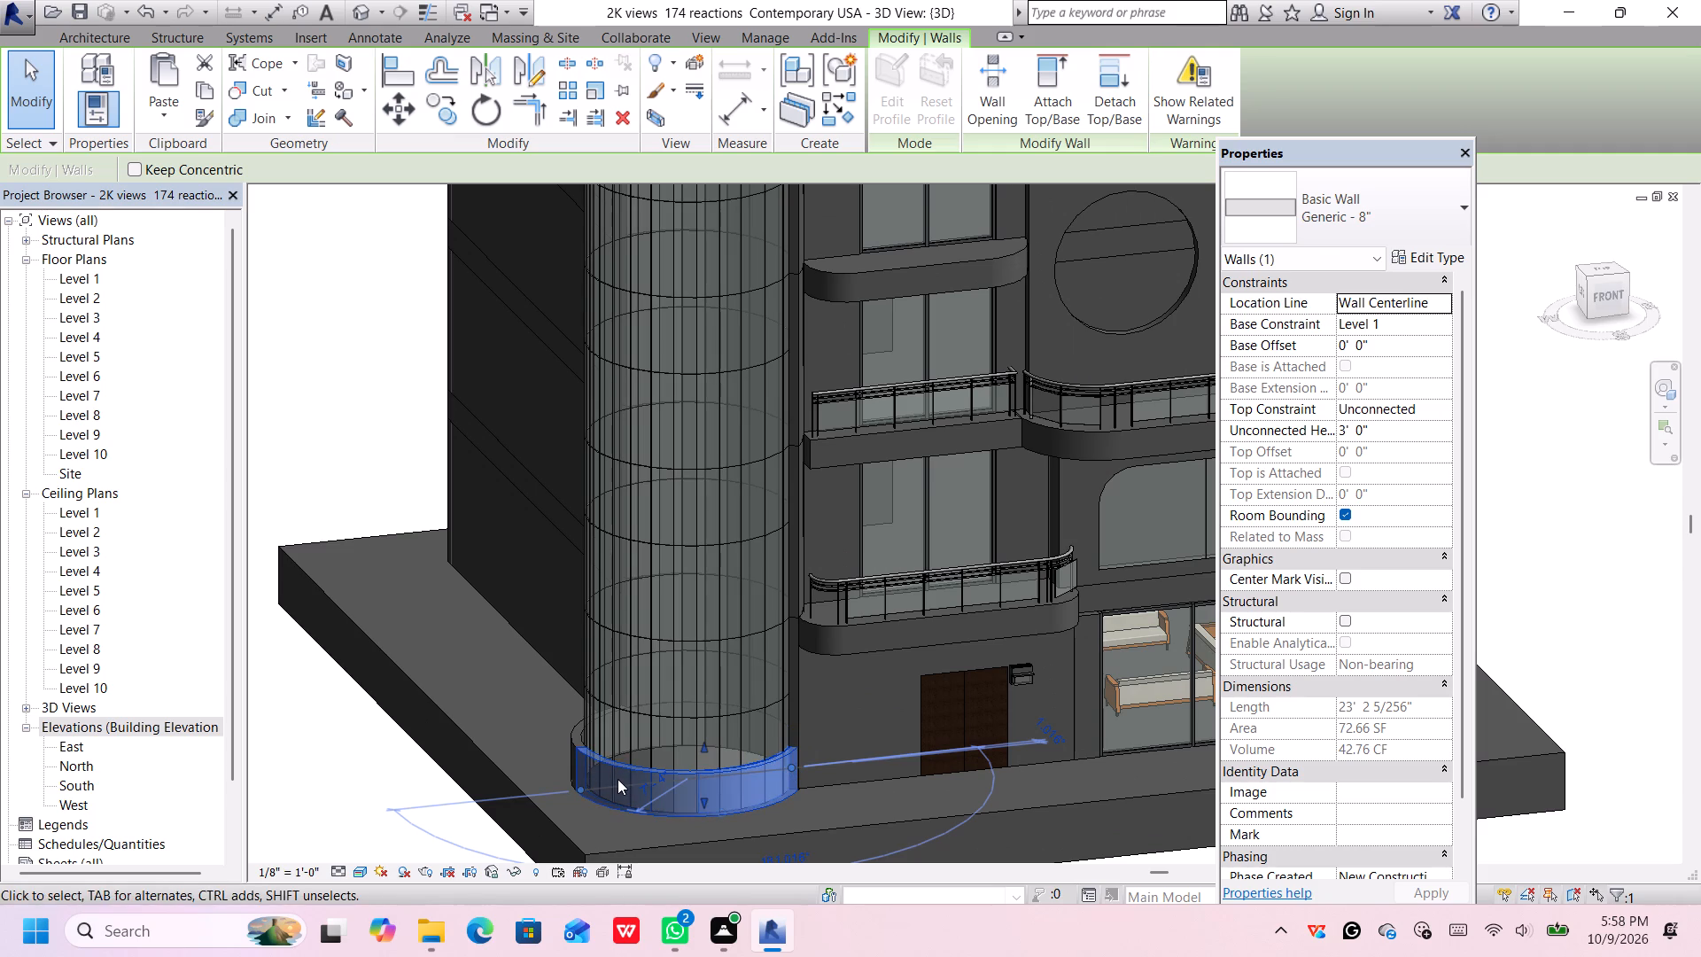
pyautogui.keyDown('ctrl'); pyautogui.click(577, 738); pyautogui.keyUp('ctrl')
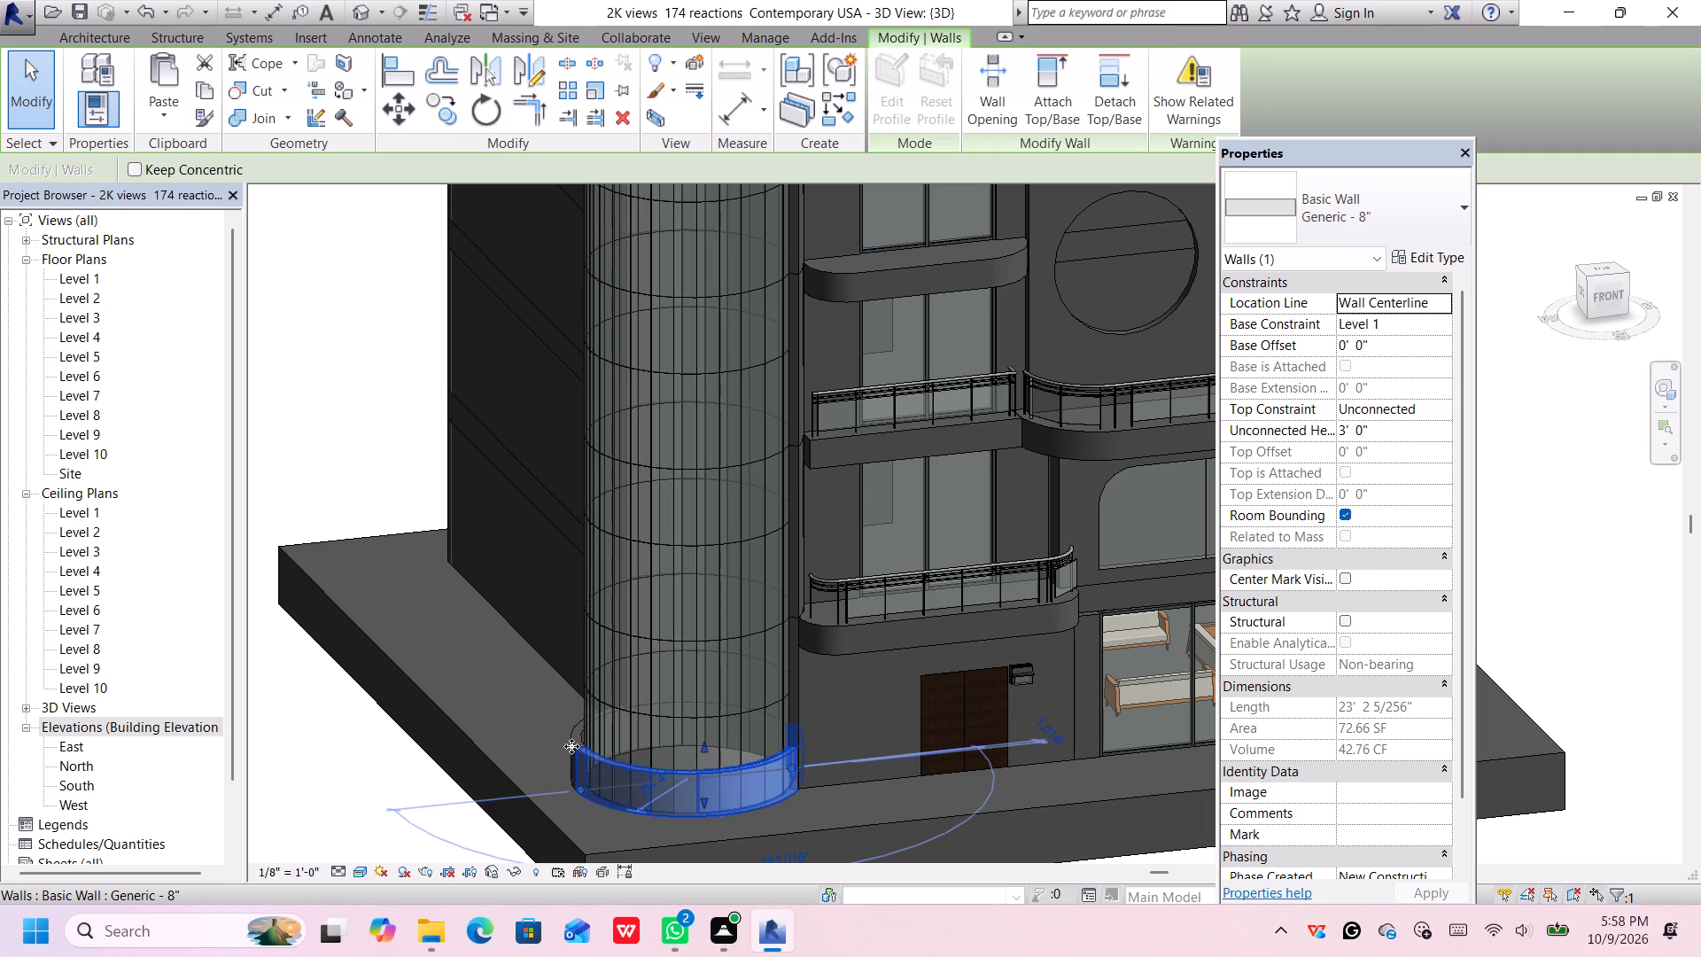
pyautogui.keyDown('ctrl'); pyautogui.scroll(13, 571, 746); pyautogui.keyUp('ctrl')
pyautogui.scroll(7, 556, 745)
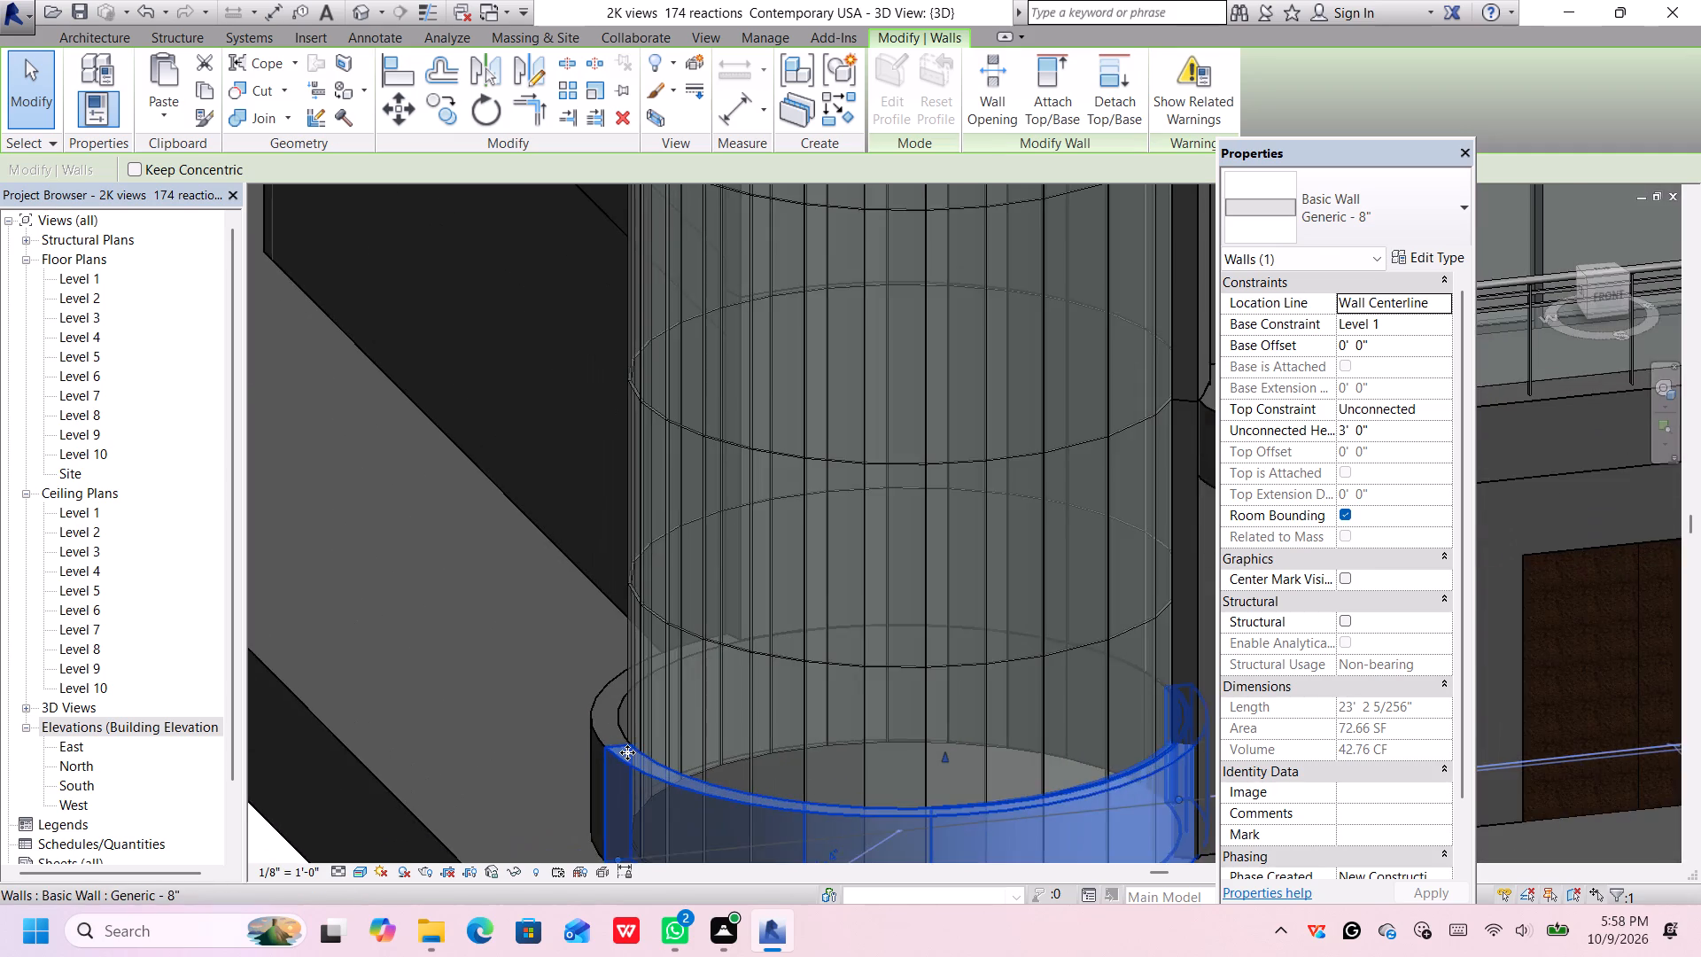
pyautogui.scroll(3, 622, 748)
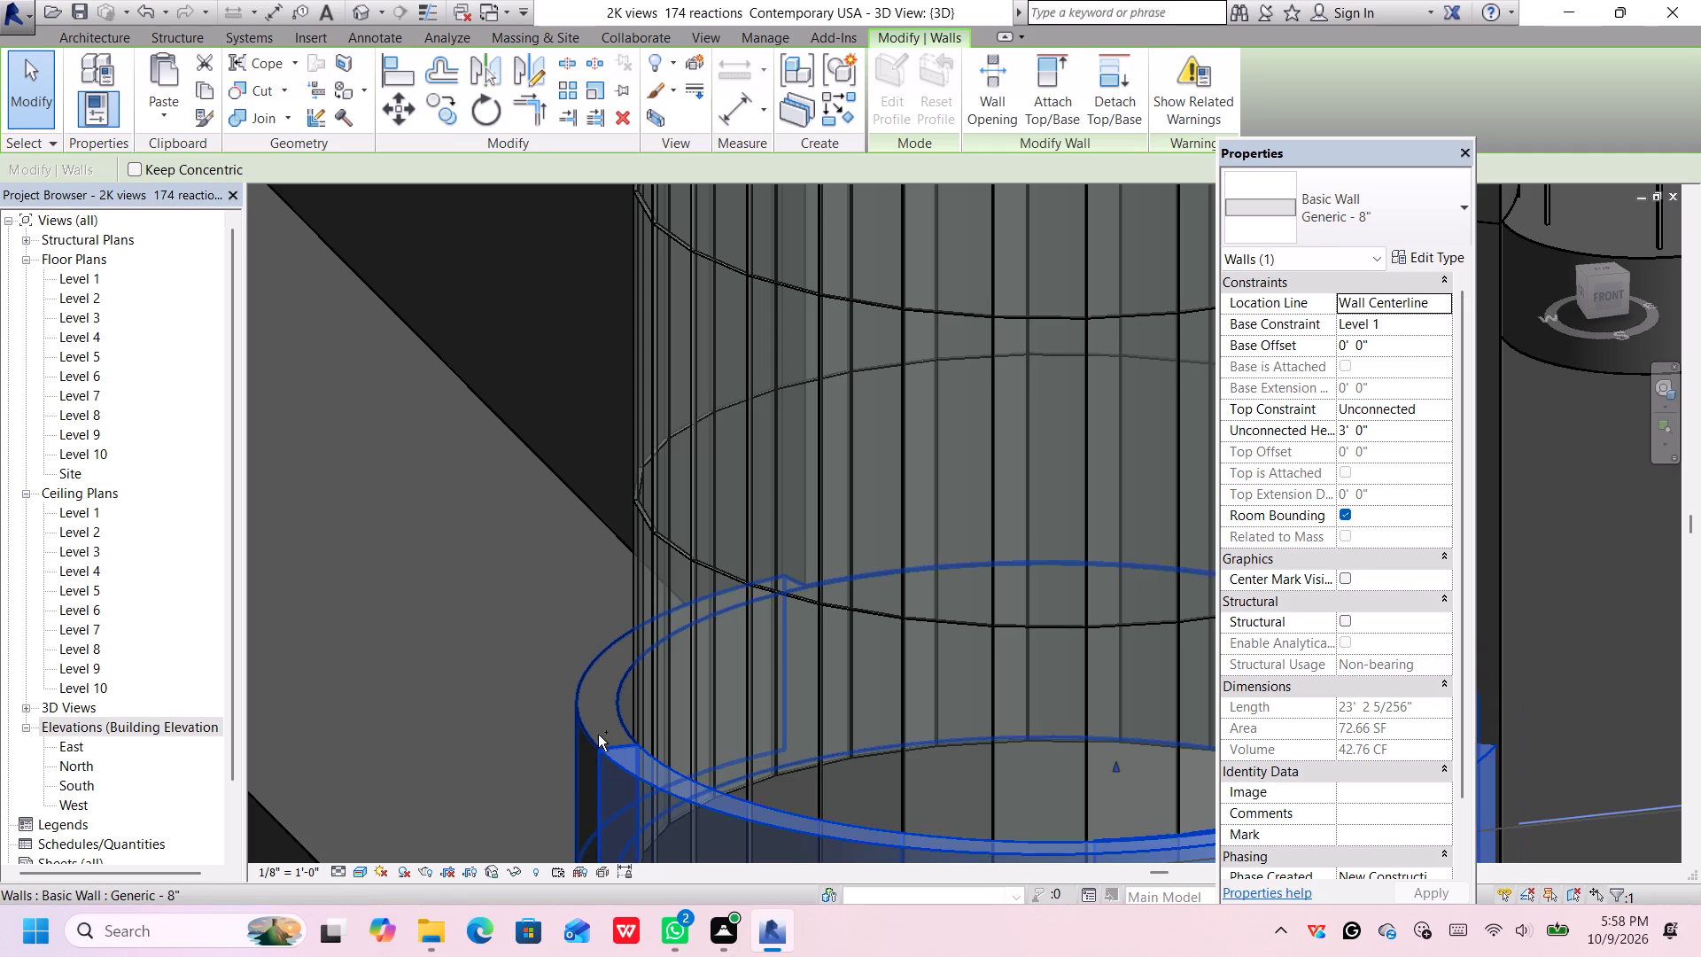
pyautogui.keyDown('ctrl'); pyautogui.click(598, 735); pyautogui.keyUp('ctrl')
pyautogui.scroll(-5, 611, 735)
pyautogui.scroll(1, 728, 762)
pyautogui.scroll(-5, 728, 761)
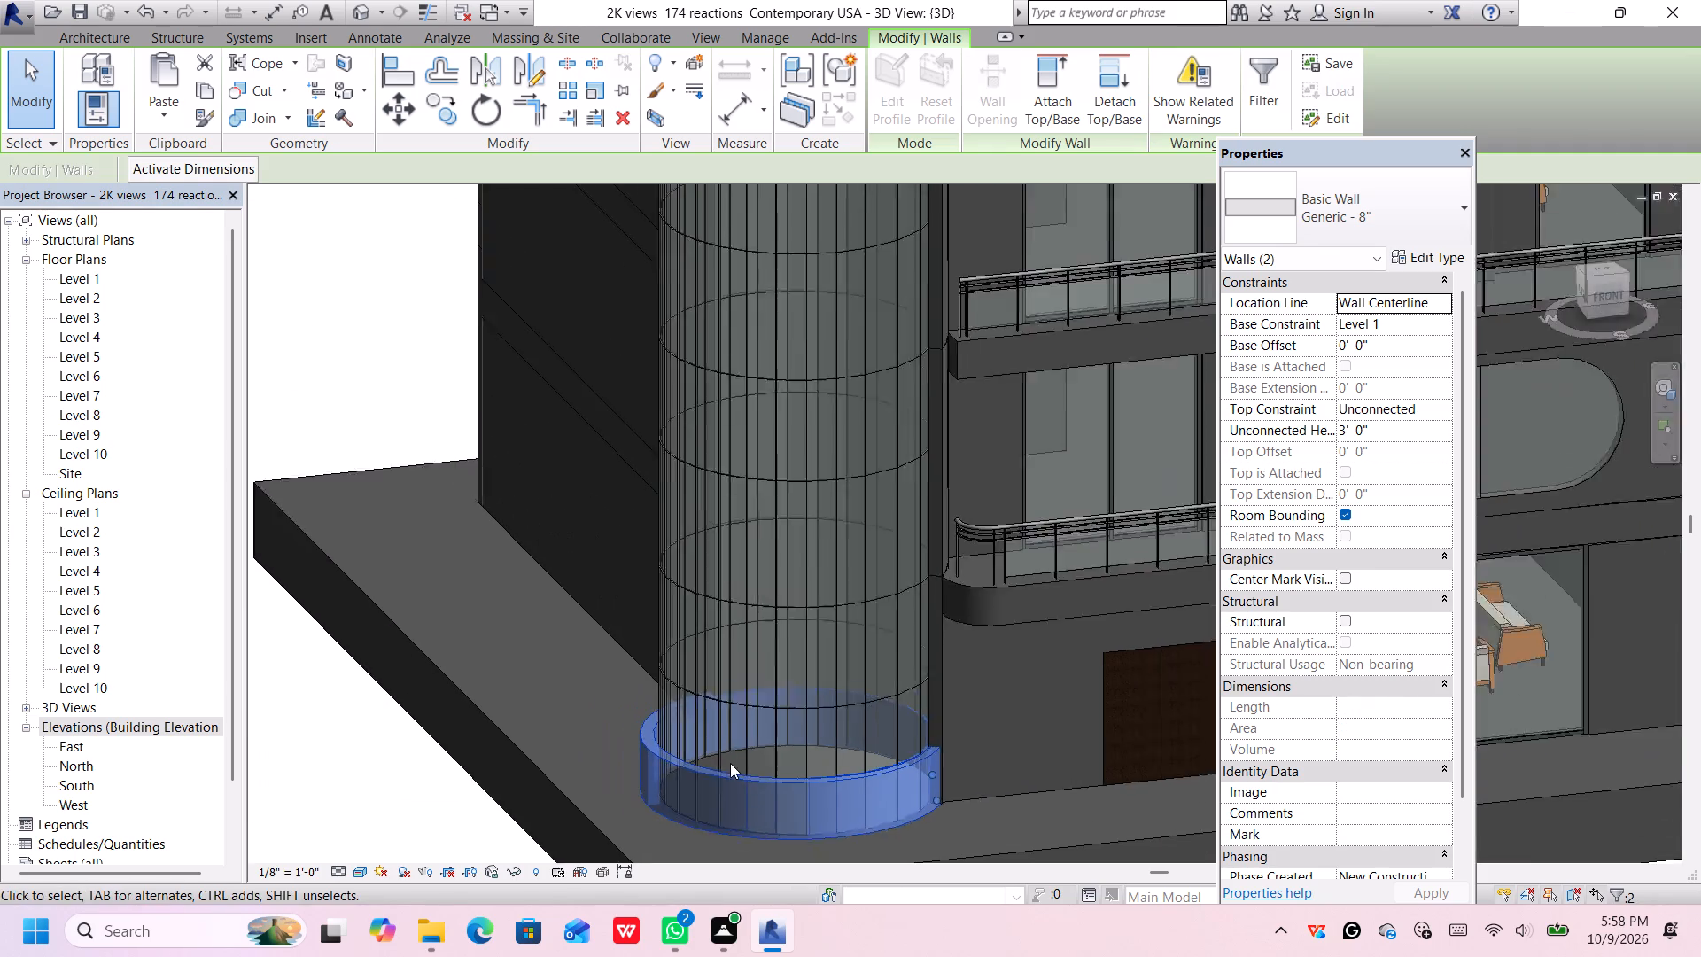
pyautogui.moveTo(761, 804); pyautogui.dragTo(688, 726, button='middle')
pyautogui.hotkey('ctrl', 'c')
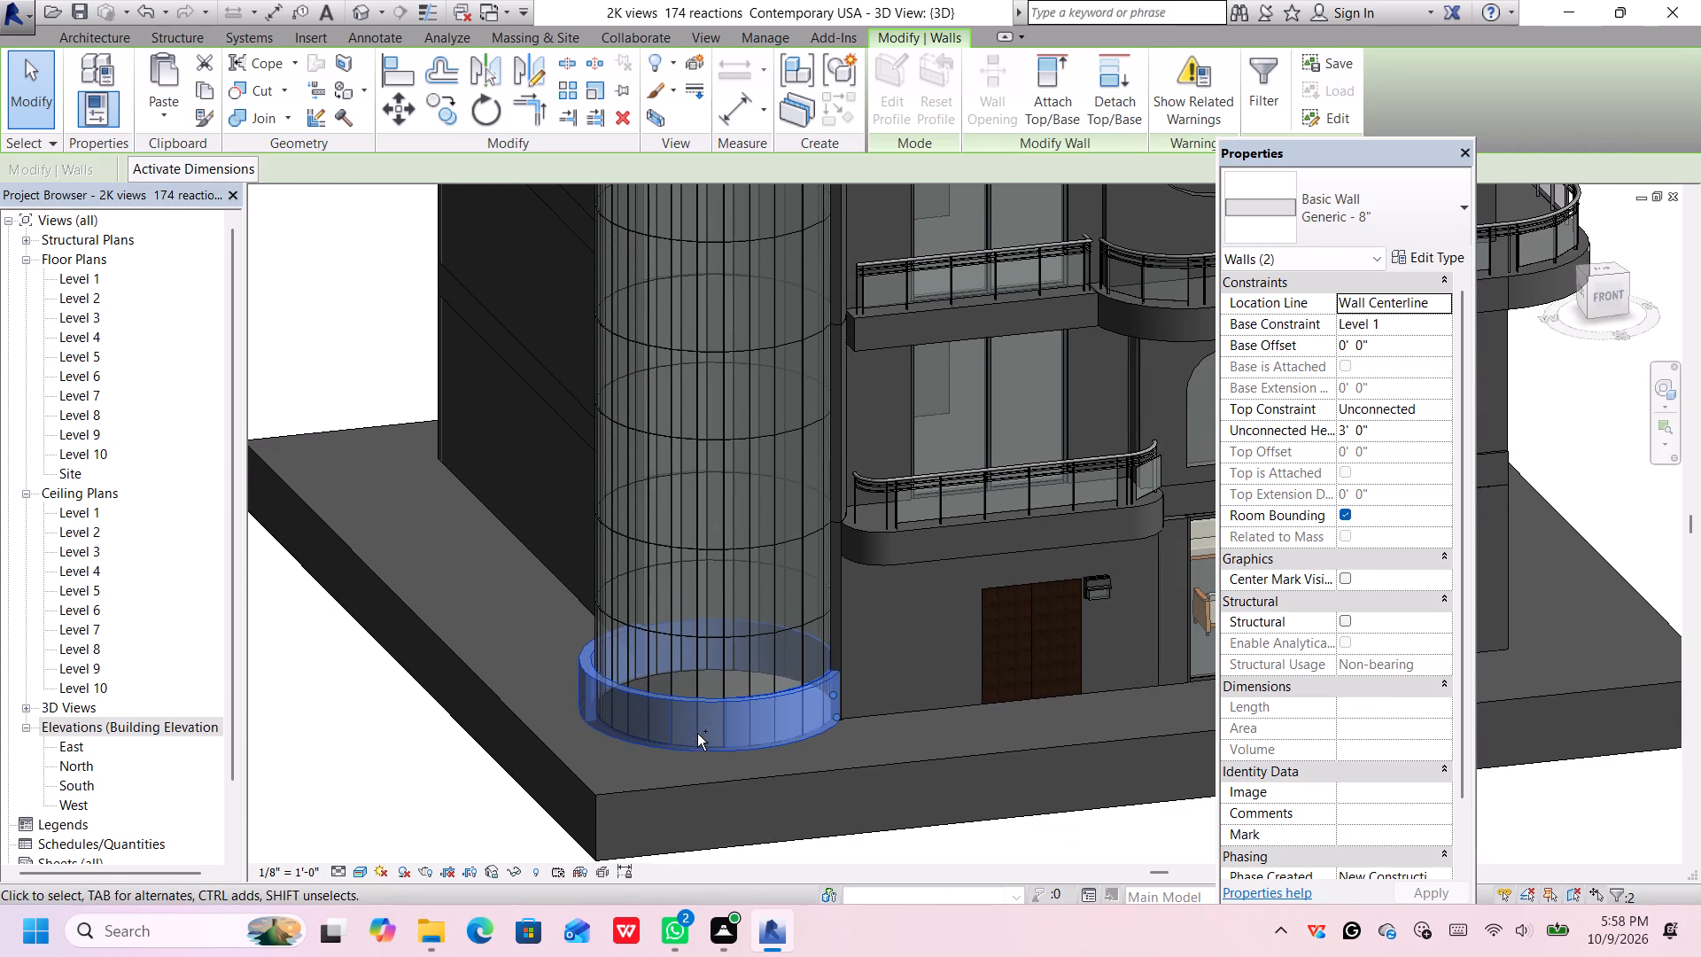
# Paste the copied ring walls on Level 3, placing them by eye at the top of the glazed cylinder, and finish the paste.
pyautogui.scroll(-4, 718, 721)
pyautogui.scroll(-2, 920, 554)
pyautogui.scroll(3, 920, 556)
pyautogui.moveTo(924, 563); pyautogui.dragTo(919, 660, button='middle')
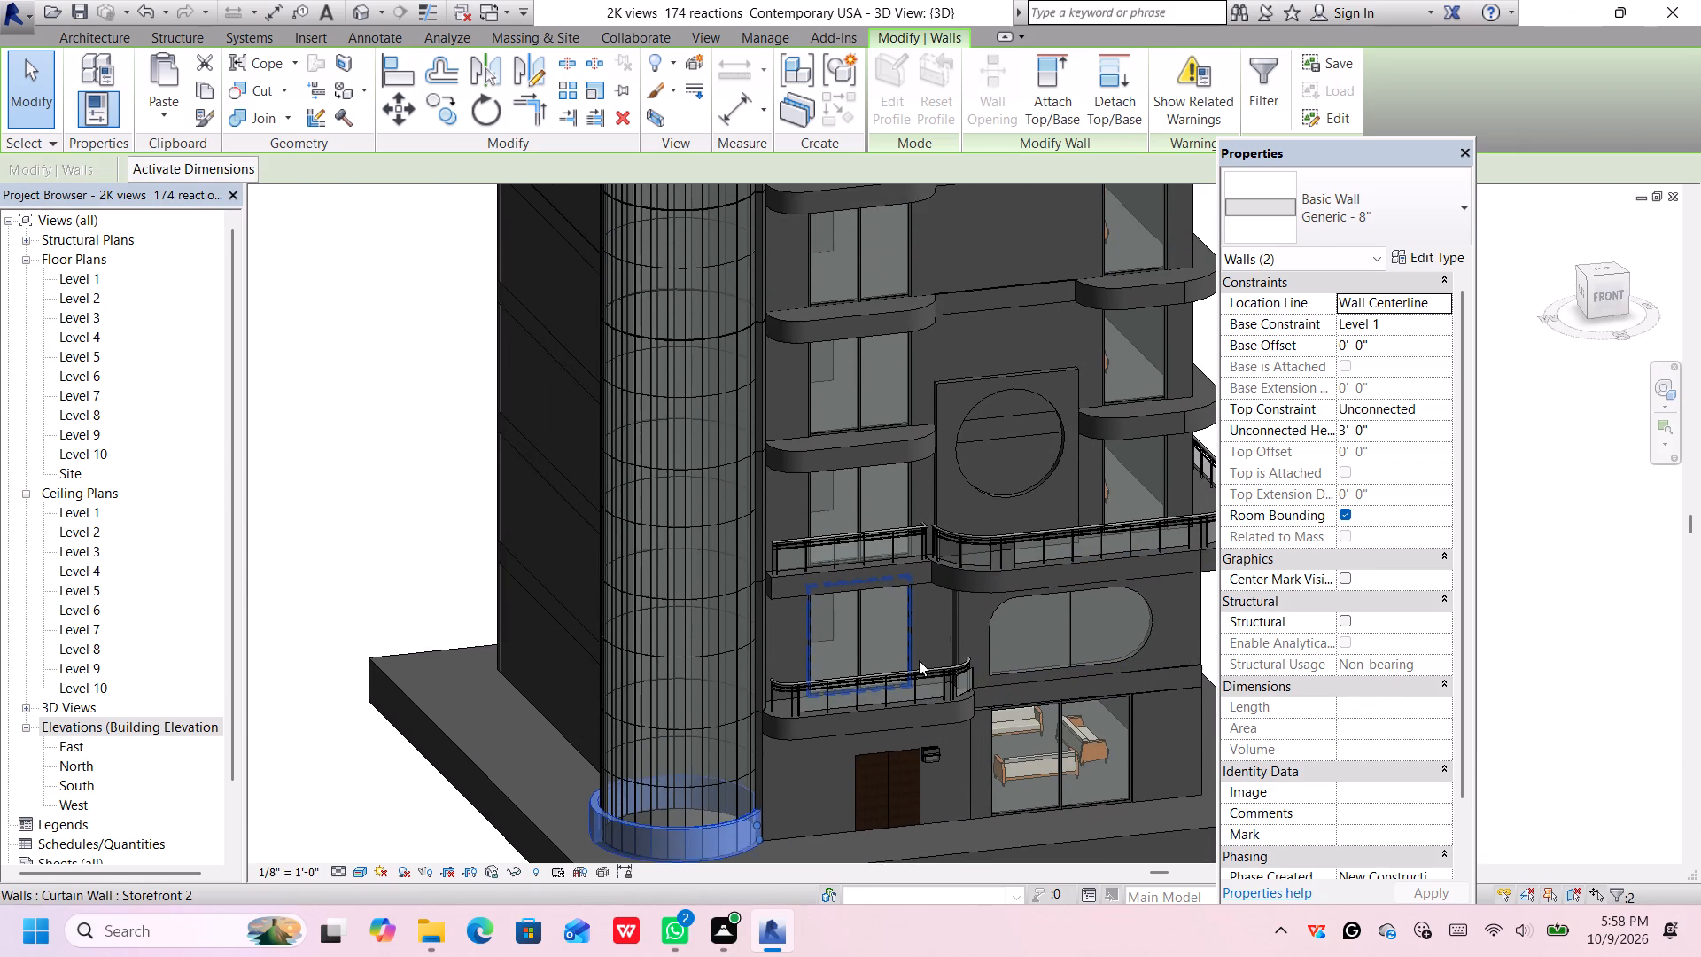
pyautogui.scroll(-9, 913, 653)
pyautogui.moveTo(1002, 483); pyautogui.dragTo(897, 626, button='middle')
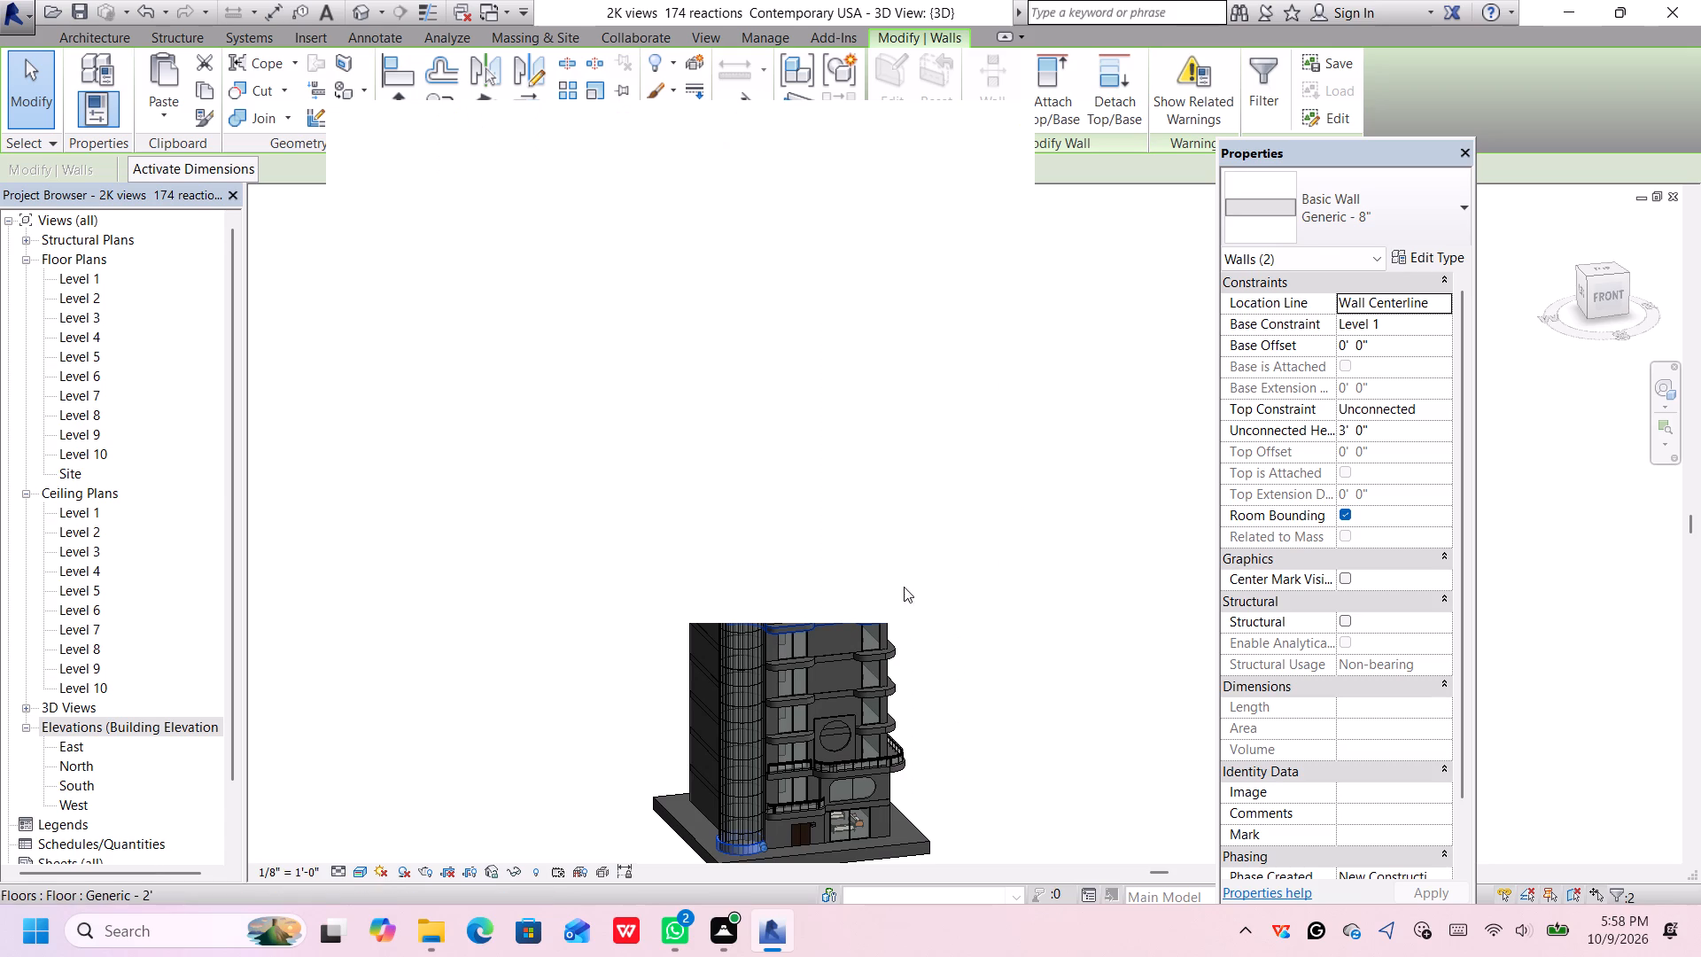
pyautogui.click(990, 132)
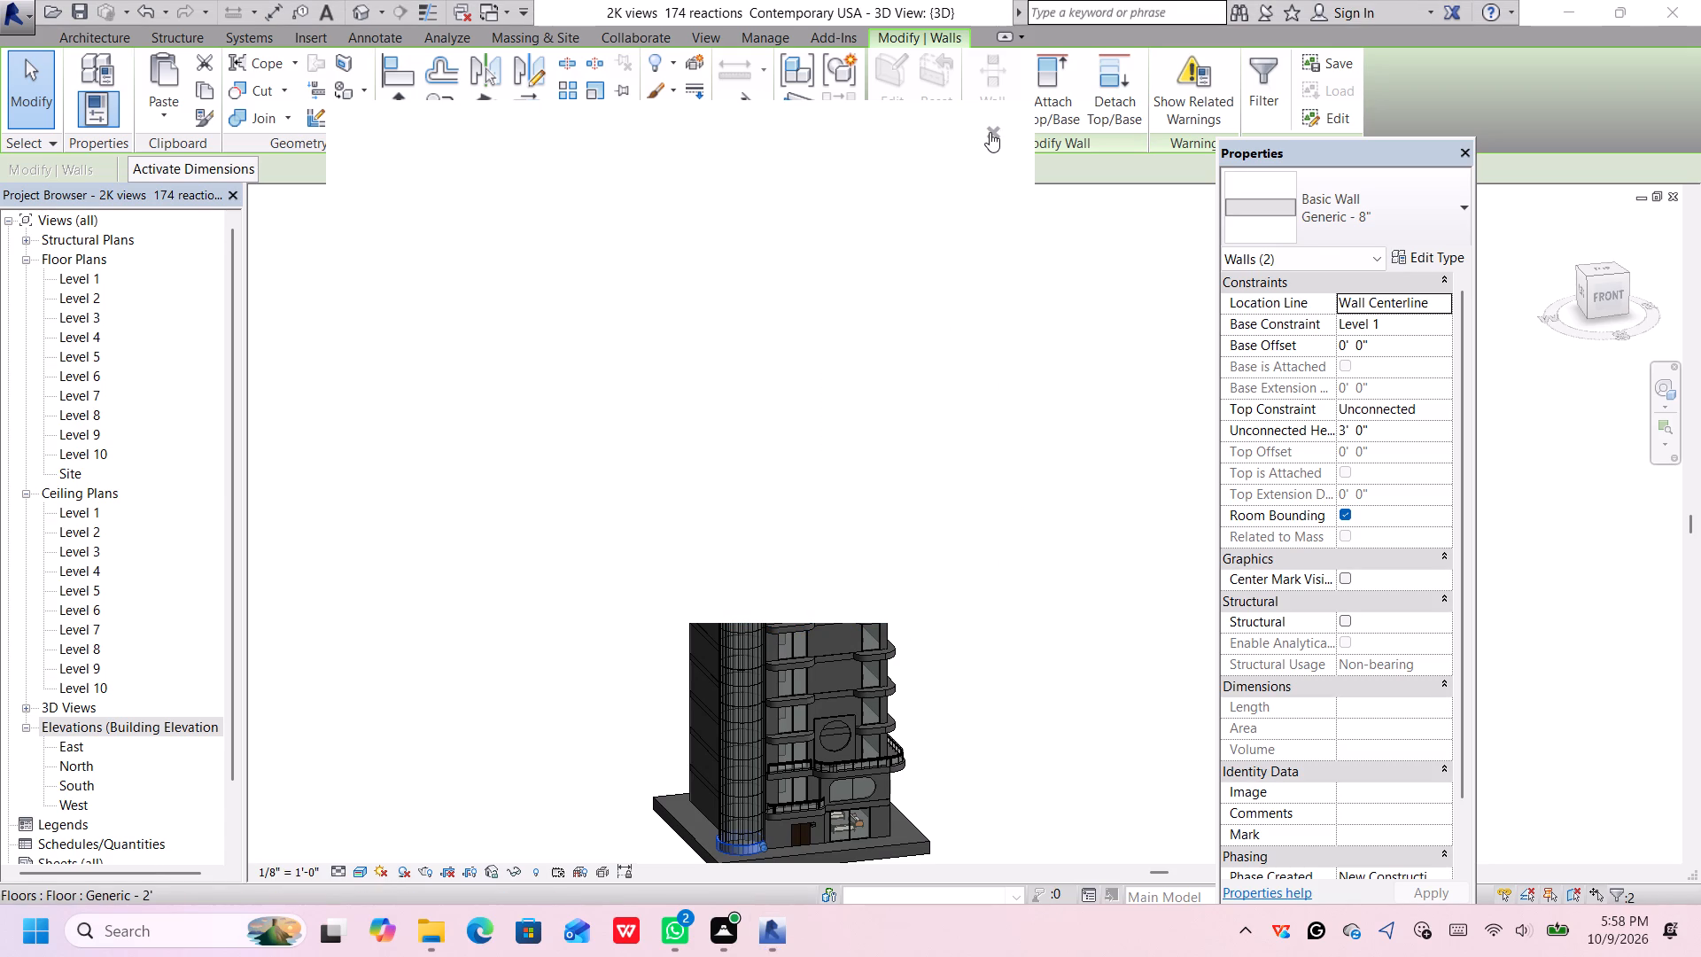
pyautogui.hotkey('ctrl', 'v')
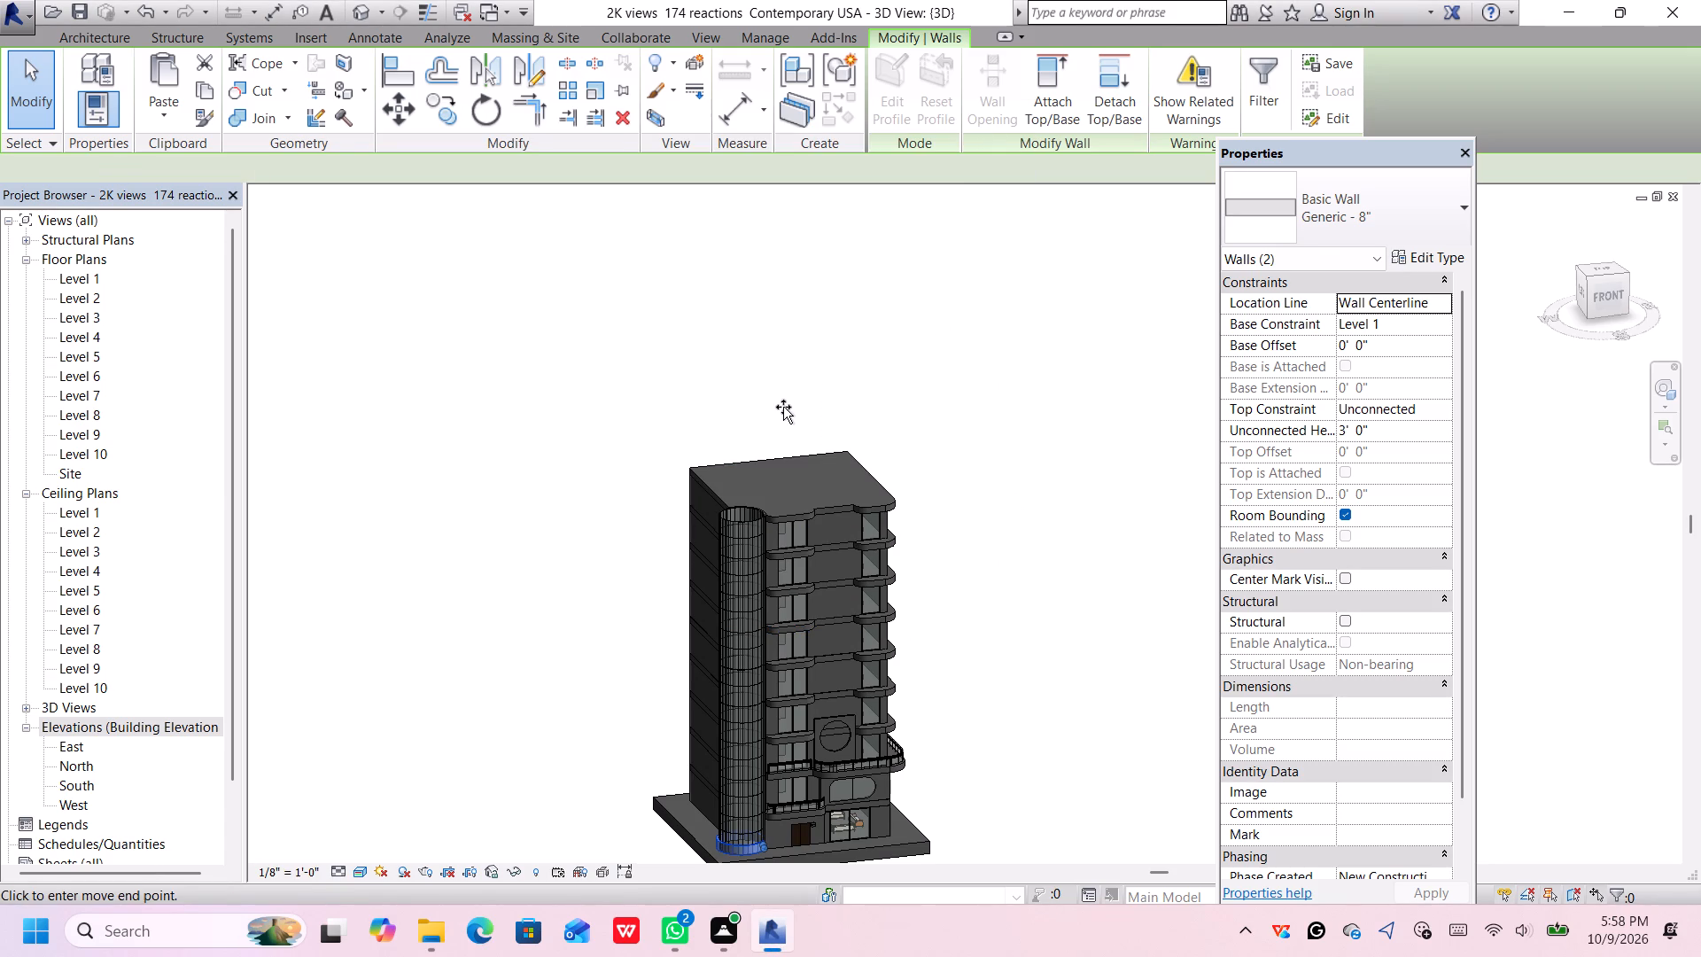
pyautogui.scroll(1, 730, 524)
pyautogui.scroll(-1, 730, 524)
pyautogui.scroll(3, 730, 524)
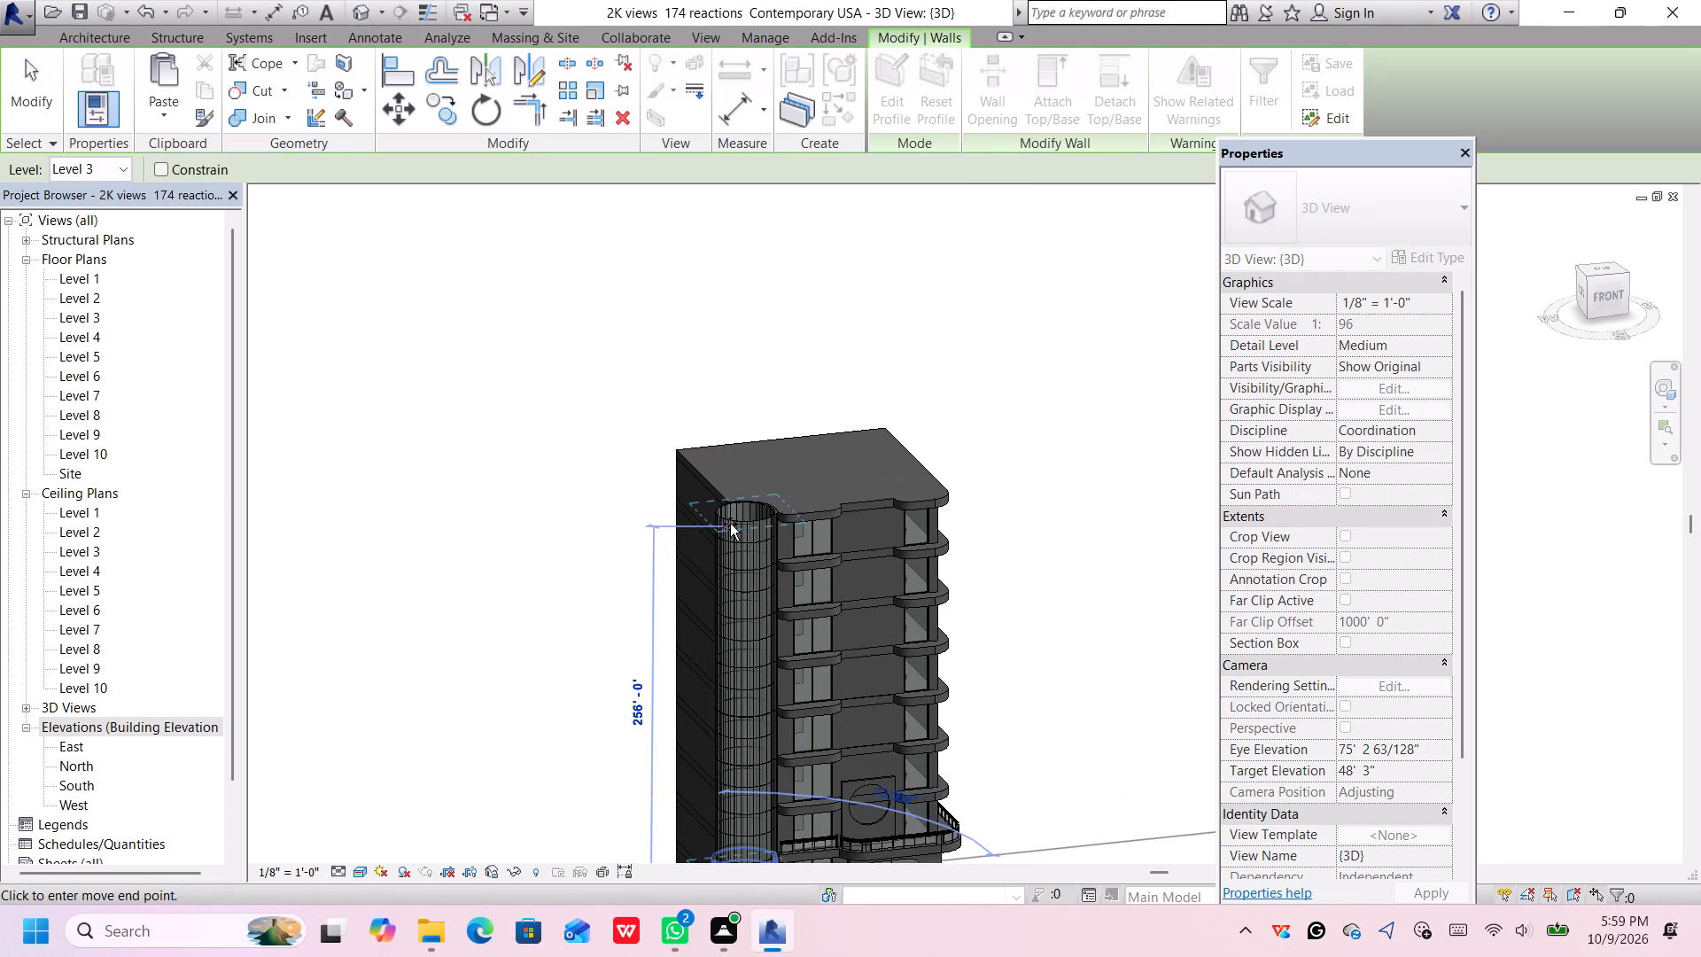
pyautogui.click(729, 525)
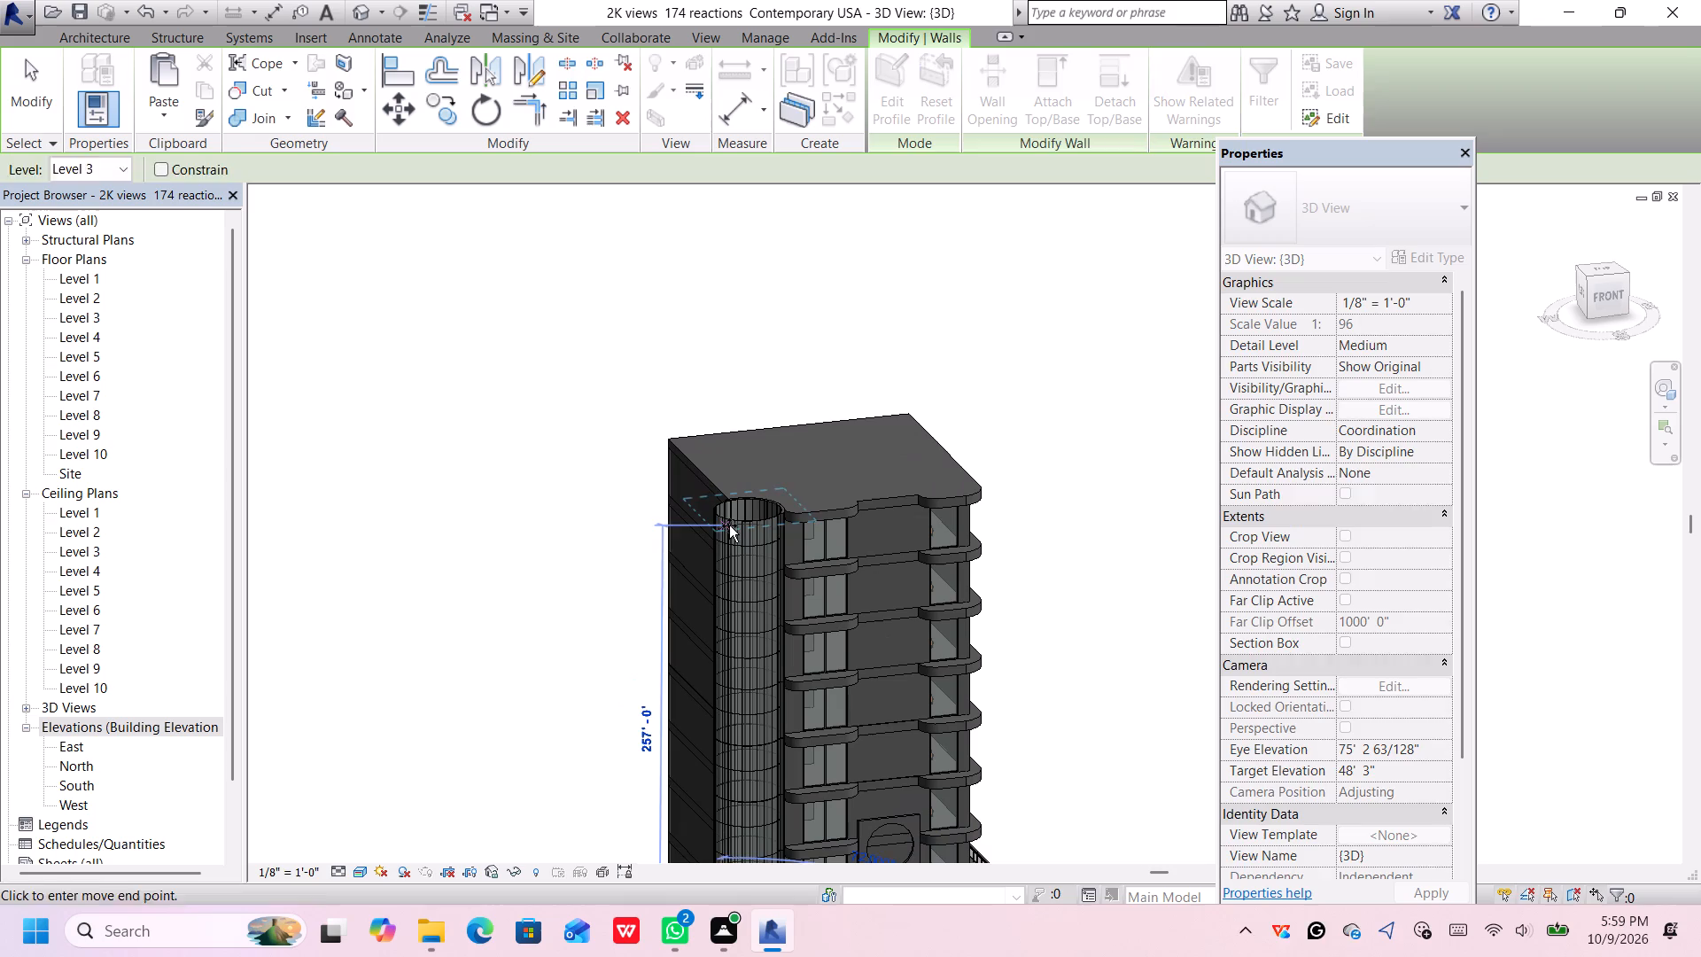
pyautogui.scroll(-8, 796, 478)
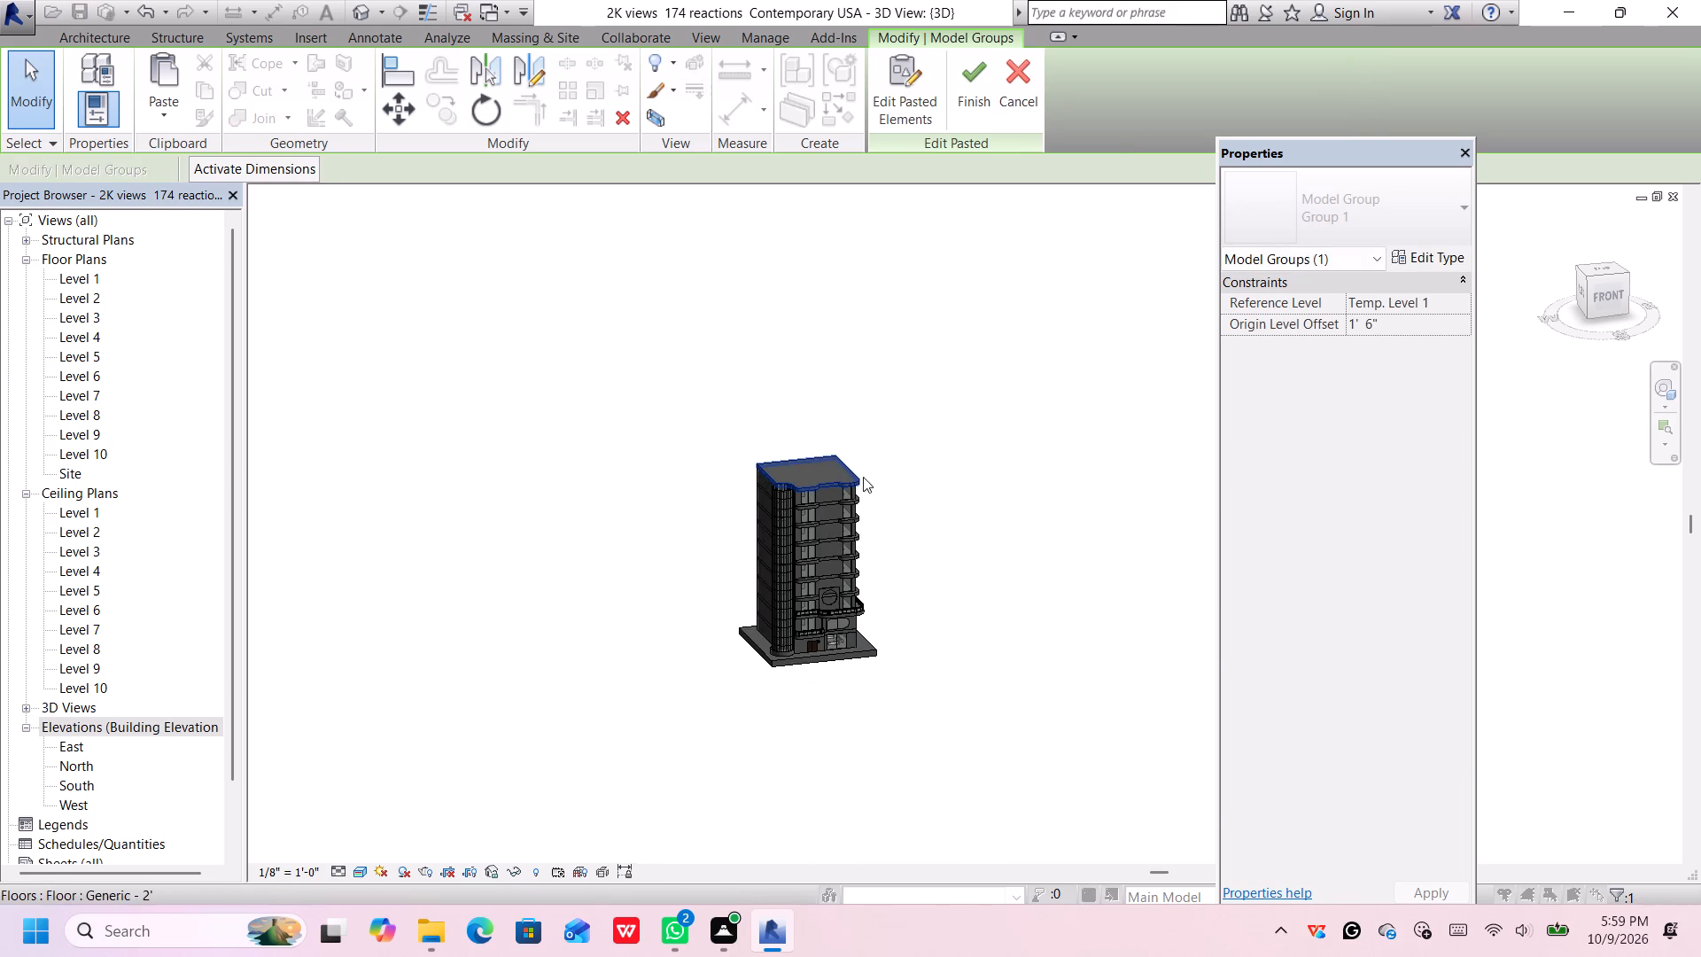
pyautogui.scroll(6, 780, 698)
pyautogui.moveTo(801, 652); pyautogui.dragTo(747, 688, button='middle')
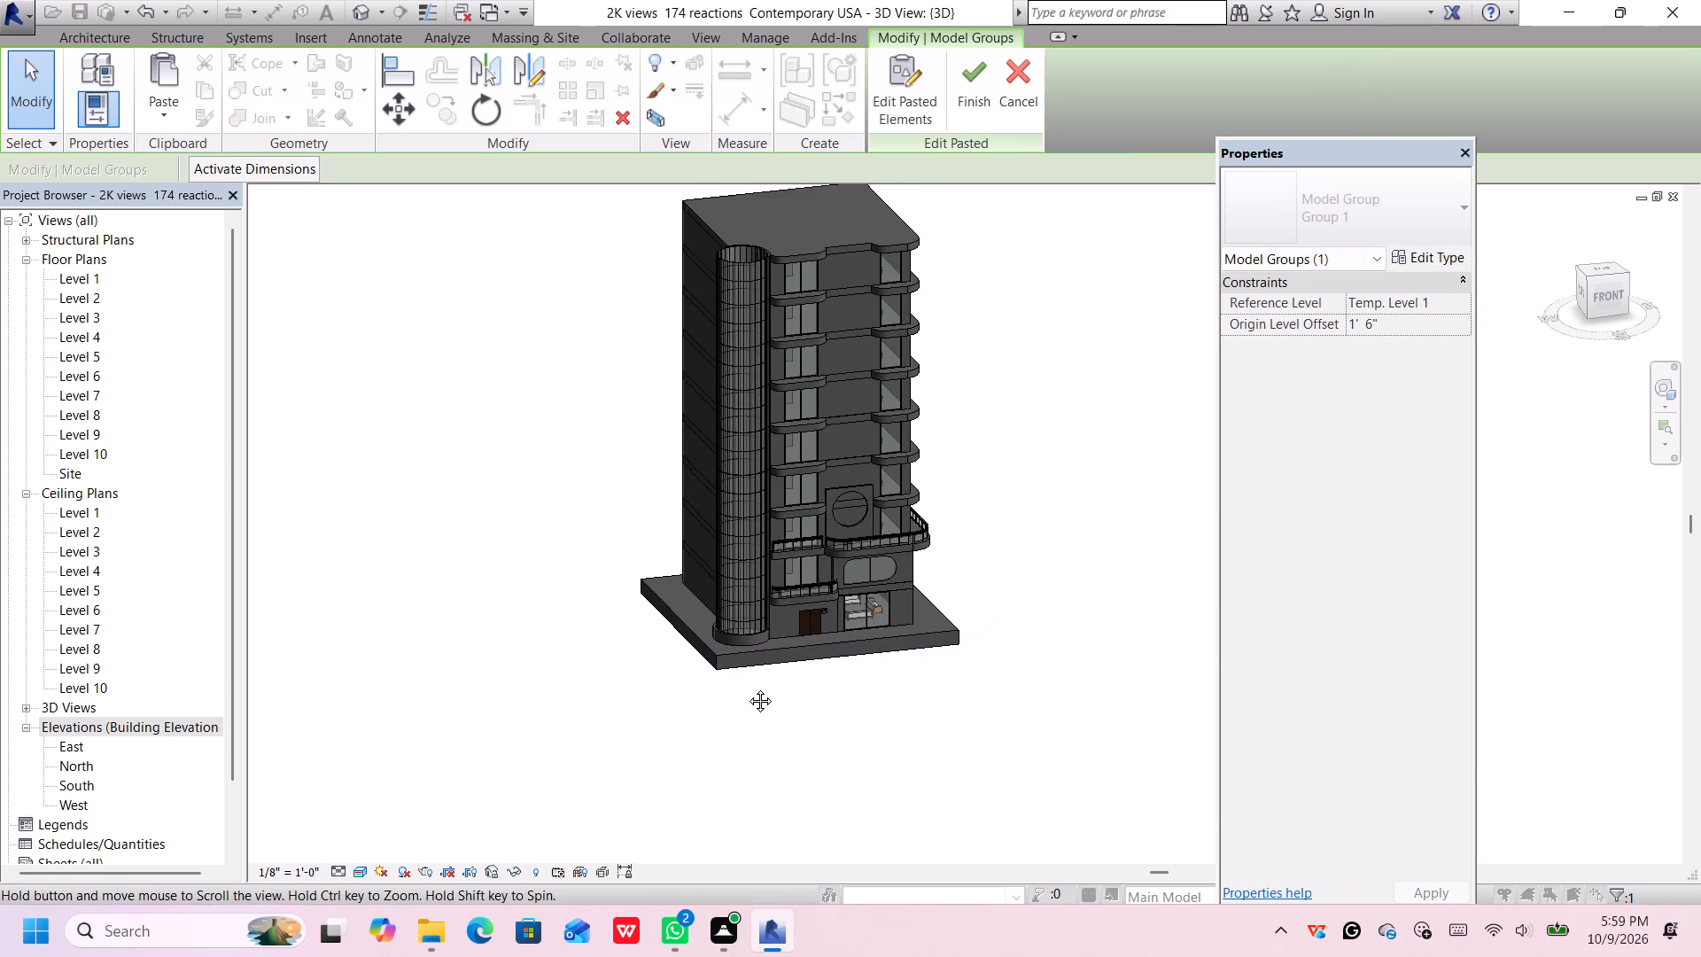
pyautogui.moveTo(747, 688); pyautogui.dragTo(626, 734, button='middle')
pyautogui.scroll(-2, 626, 634)
pyautogui.scroll(1, 757, 543)
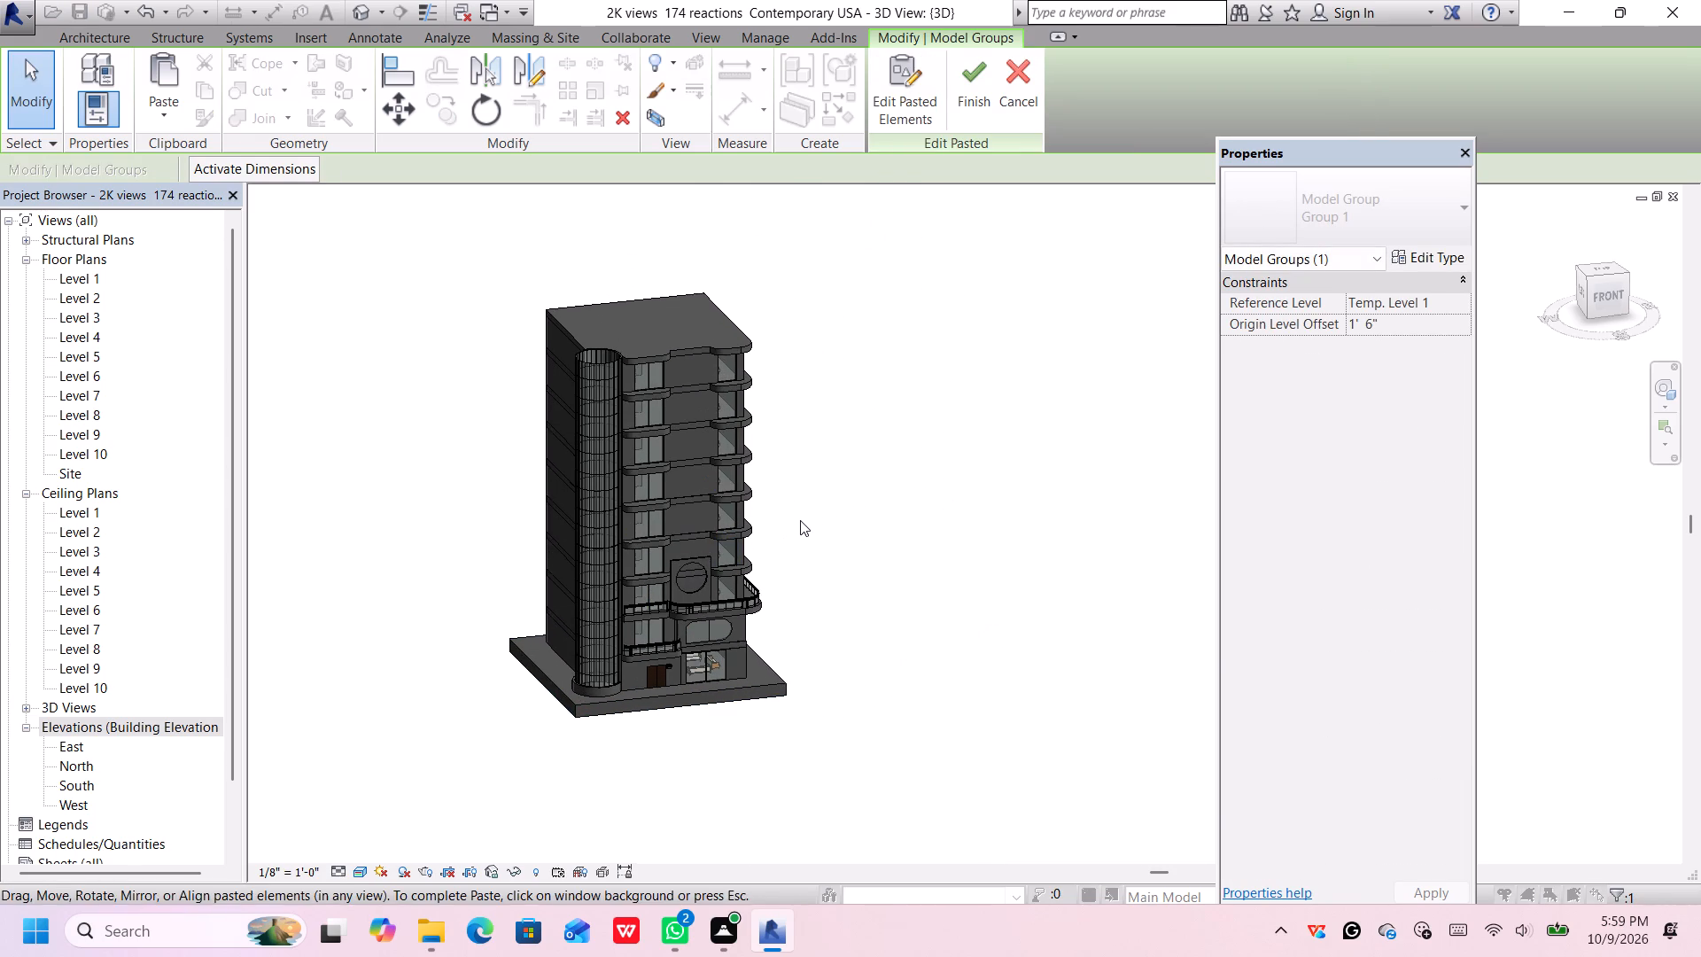
pyautogui.moveTo(800, 520); pyautogui.dragTo(603, 616, button='middle')
pyautogui.press('Escape')
pyautogui.press('Escape')
pyautogui.press('Escape')
pyautogui.press('Escape')
pyautogui.press('Escape')
pyautogui.press('Escape')
pyautogui.press('Escape')
pyautogui.press('Escape')
pyautogui.press('Escape')
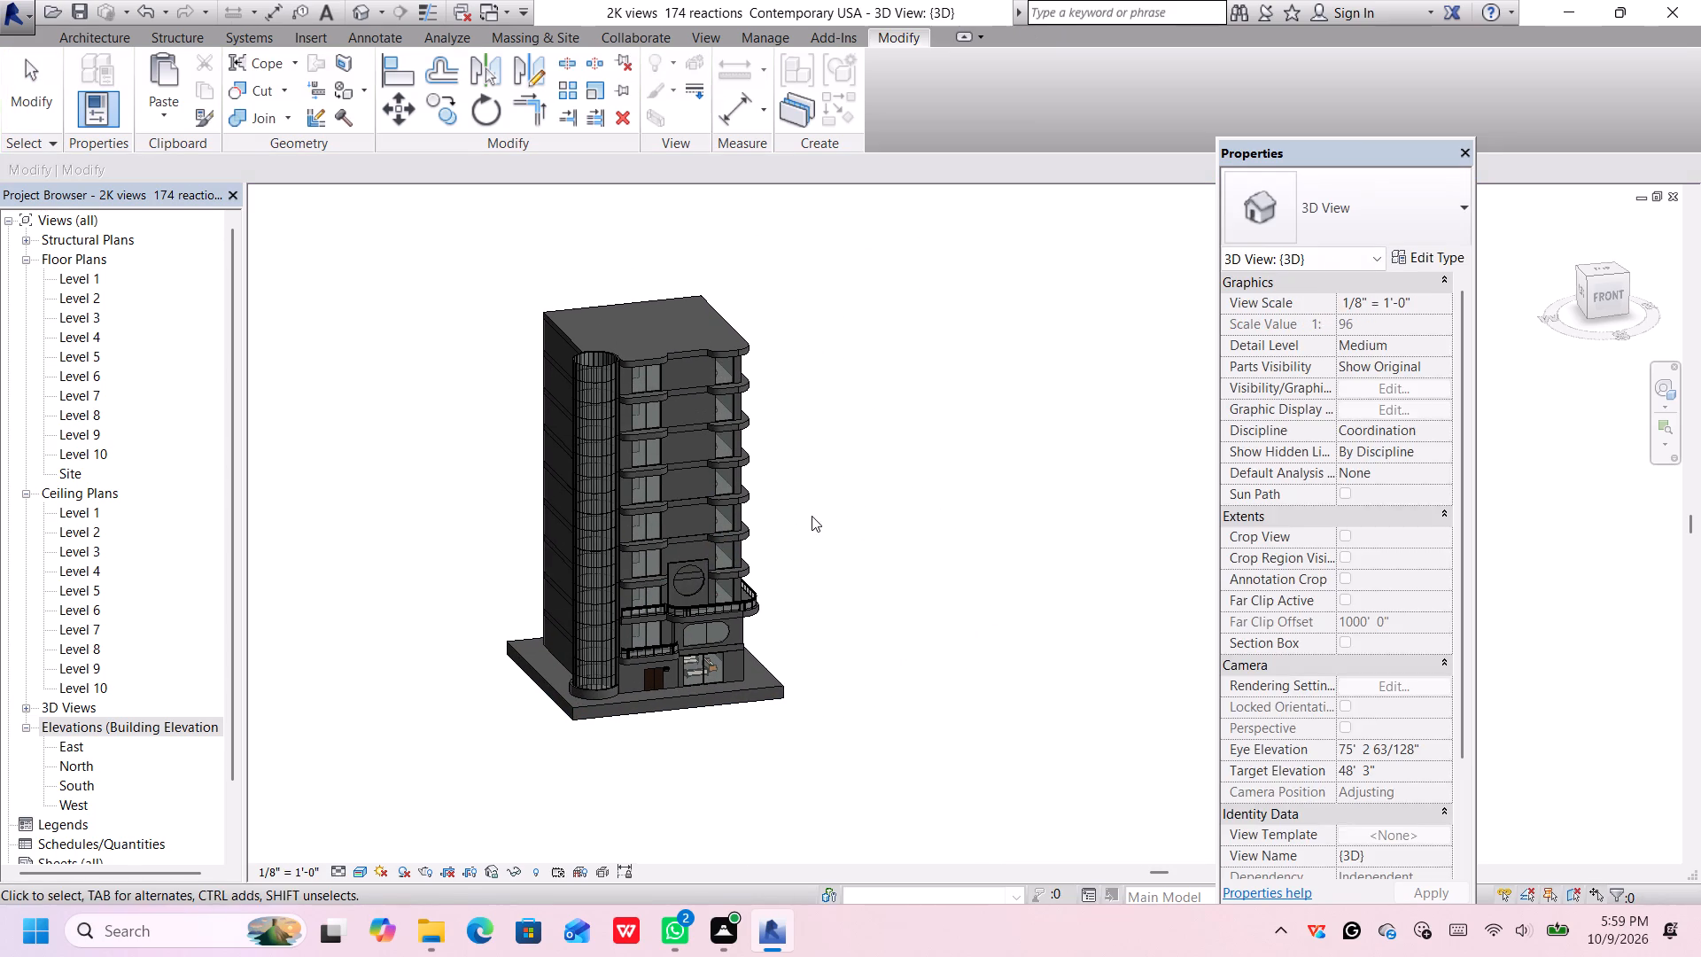
# Select both walls of the pasted ring floating beside the roof and nudge them toward the front of the building.
pyautogui.middleClick(812, 517)
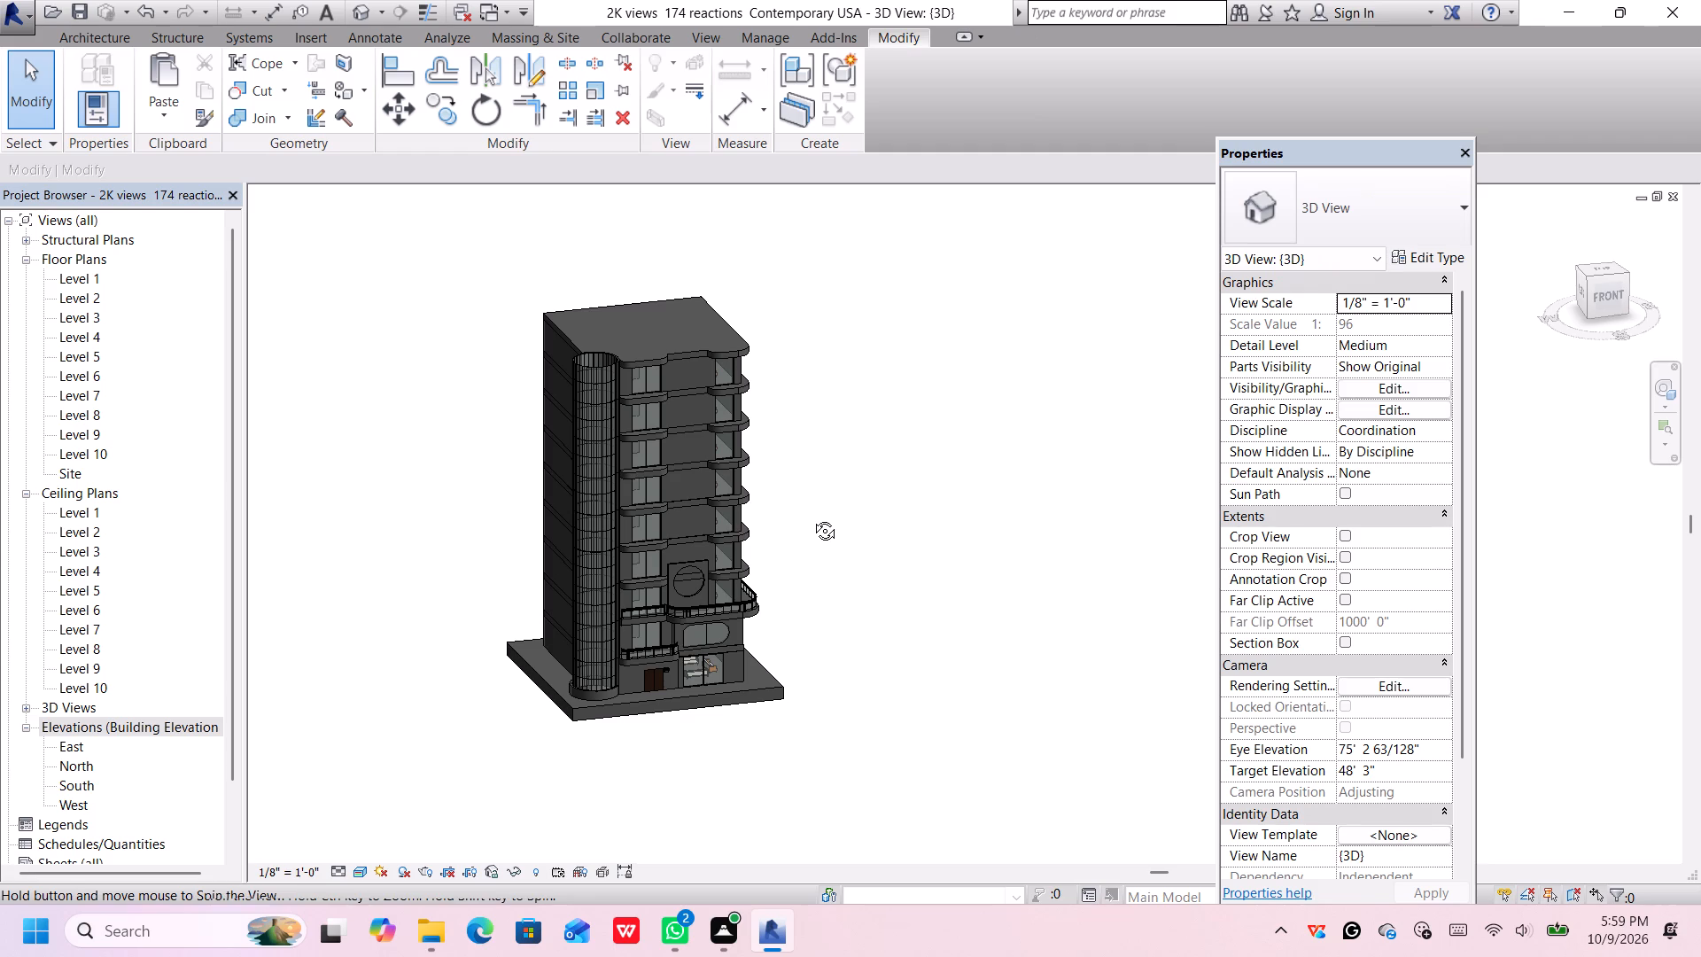
pyautogui.scroll(-3, 942, 381)
pyautogui.scroll(1, 892, 454)
pyautogui.moveTo(874, 476); pyautogui.dragTo(870, 478, button='middle')
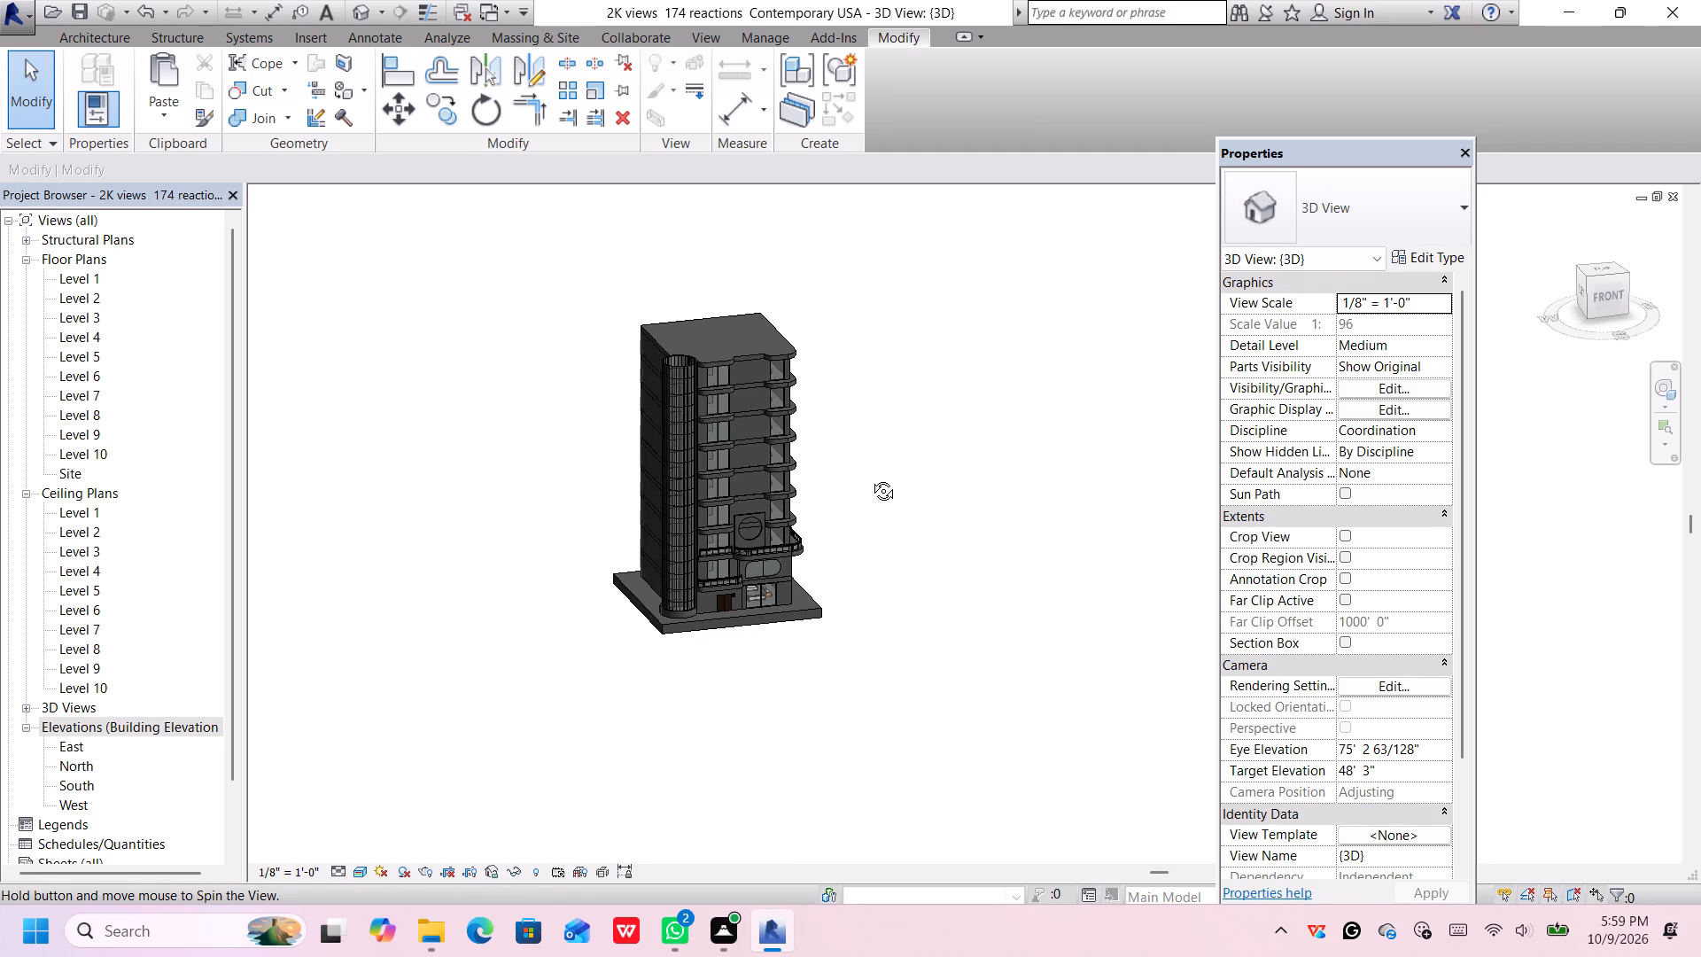
pyautogui.moveTo(870, 478); pyautogui.dragTo(724, 529, button='middle')
pyautogui.keyDown('shift'); pyautogui.moveTo(729, 528); pyautogui.dragTo(827, 533, button='middle'); pyautogui.keyUp('shift')
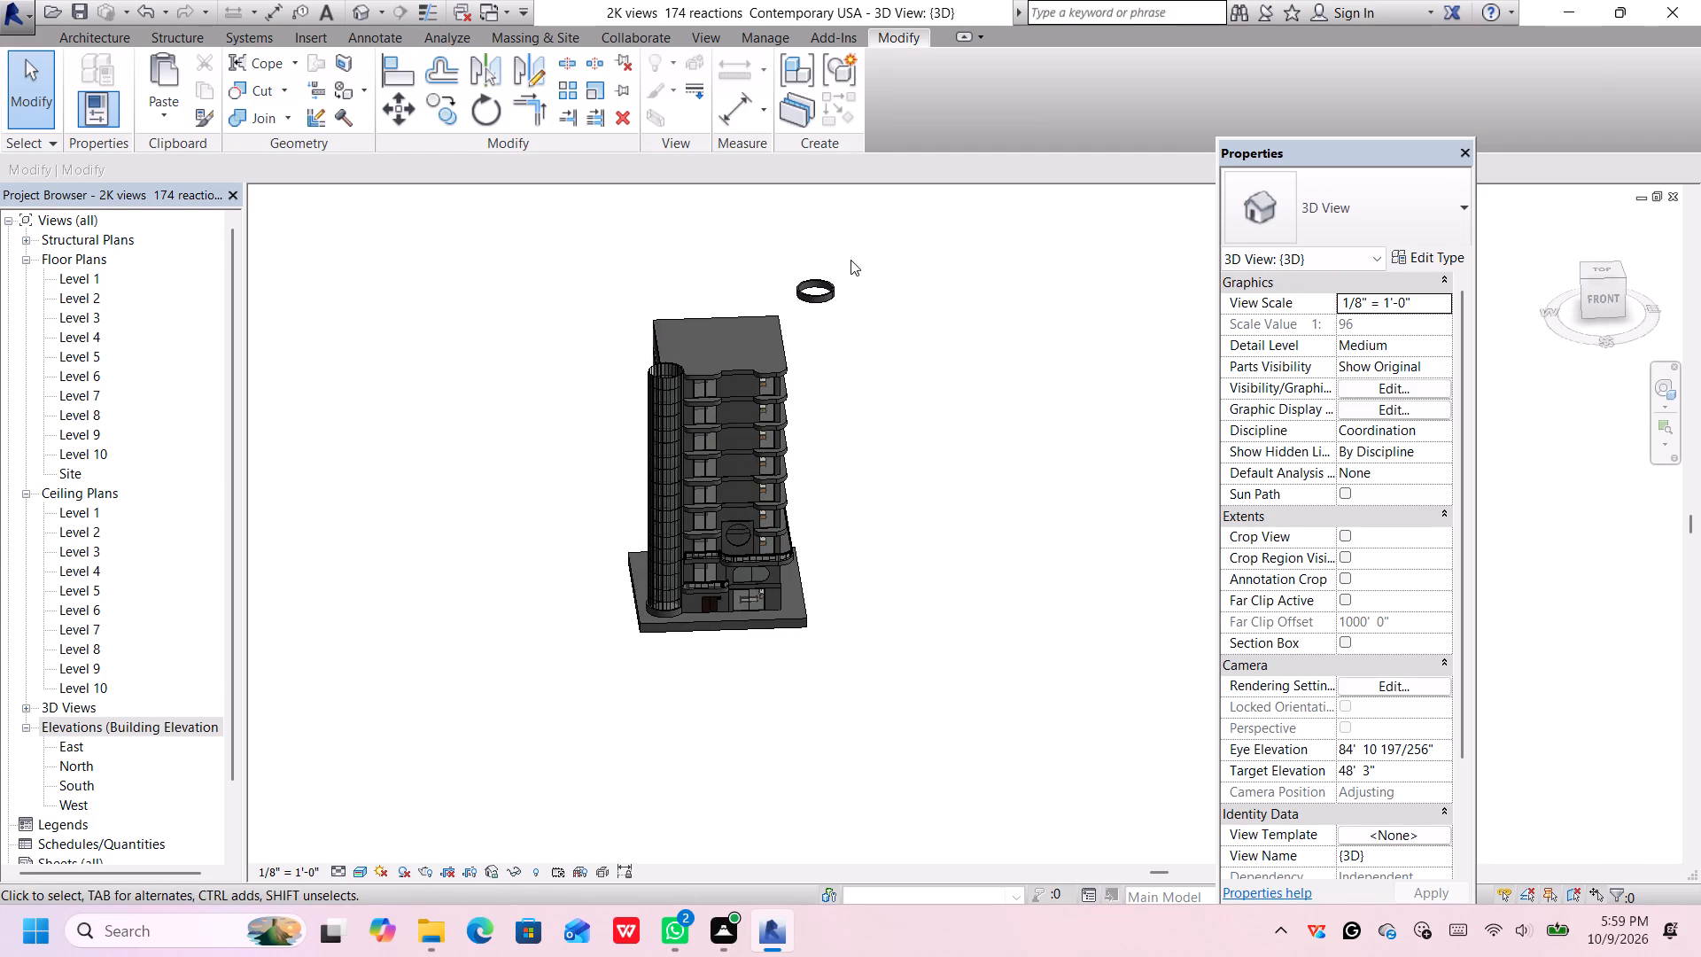
pyautogui.scroll(6, 847, 267)
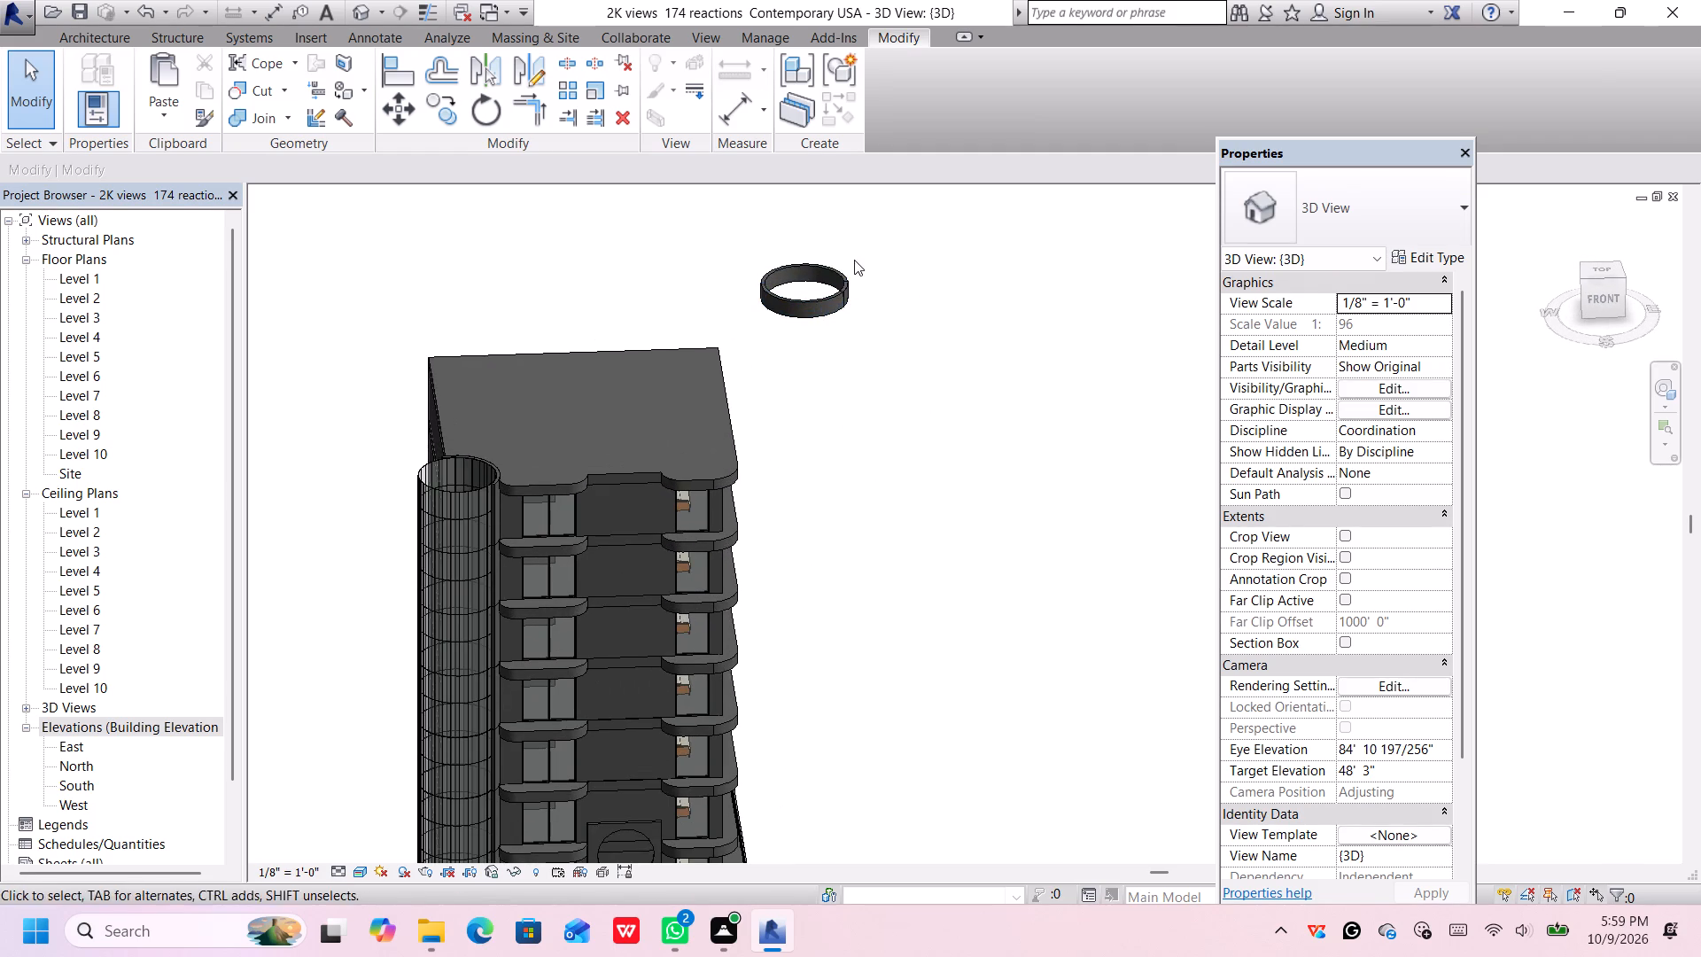
pyautogui.moveTo(858, 257); pyautogui.dragTo(779, 328)
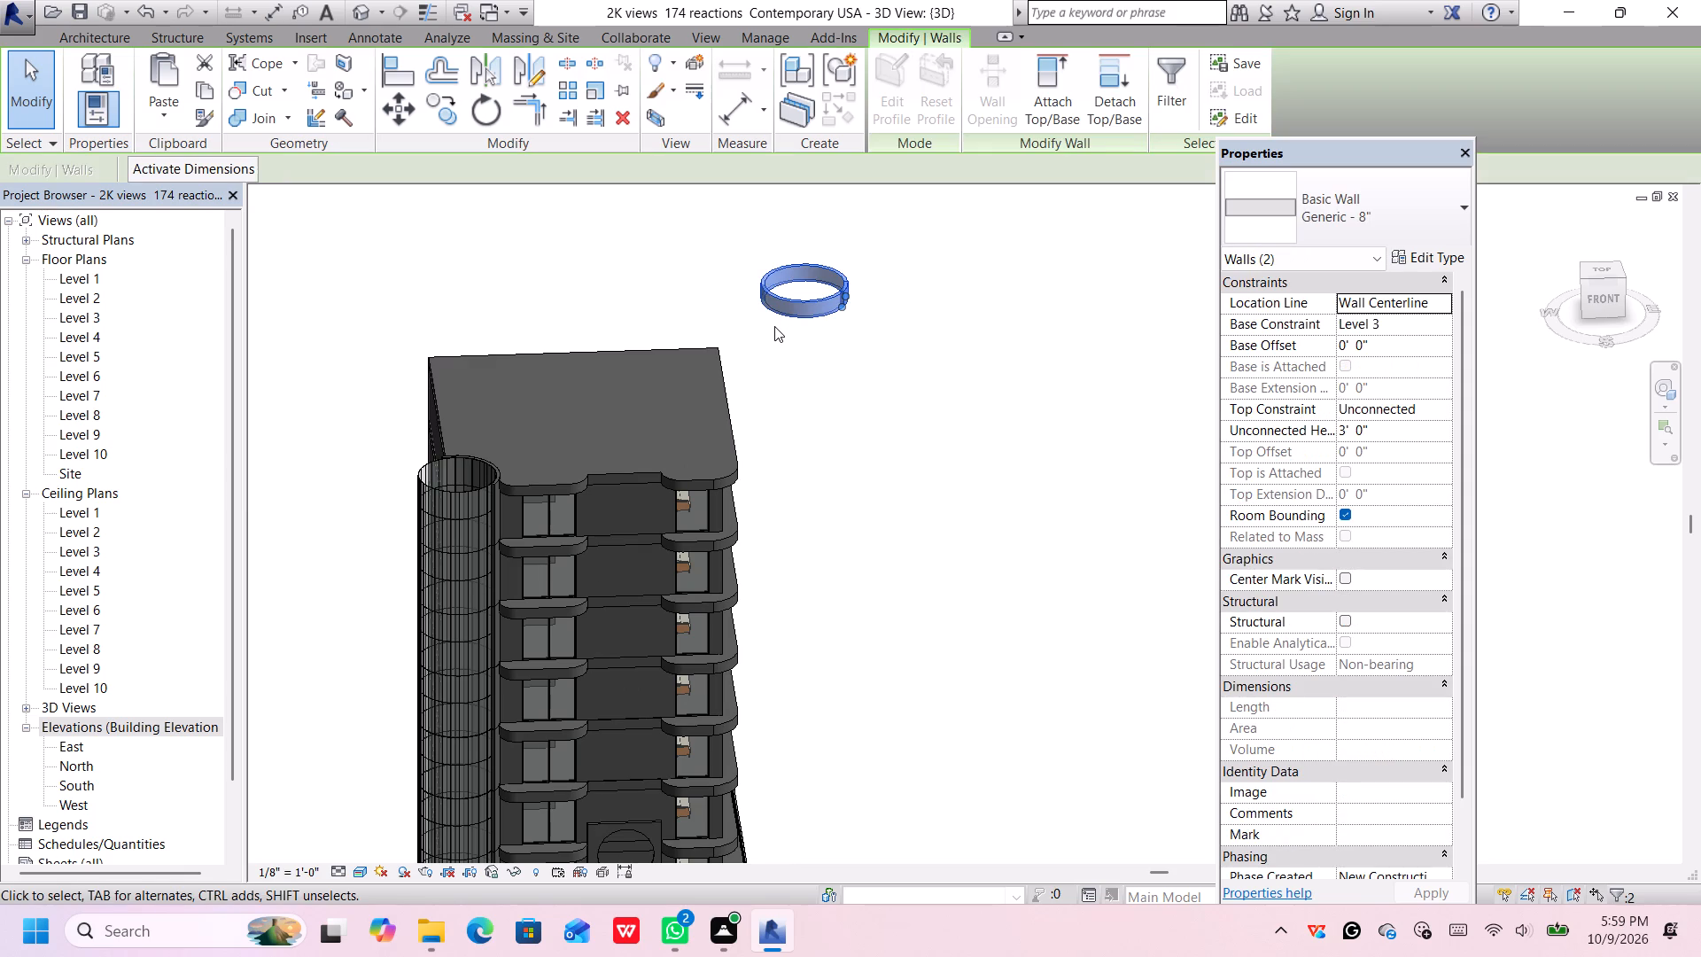
pyautogui.press('Down')
pyautogui.press('Down')
pyautogui.press('Down')
pyautogui.press('Down')
pyautogui.press('Down')
pyautogui.press('Down')
pyautogui.press('Down')
pyautogui.press('Down')
pyautogui.press('Down')
pyautogui.press('Down')
pyautogui.press('Down')
pyautogui.press('Down')
pyautogui.press('Down')
pyautogui.press('Down')
pyautogui.press('Down')
pyautogui.press('Down')
pyautogui.press('Down')
pyautogui.press('Down')
pyautogui.press('Down')
pyautogui.press('Down')
pyautogui.press('Down')
pyautogui.press('Down')
pyautogui.press('Down')
pyautogui.press('Down')
pyautogui.press('Down')
pyautogui.press('Down')
pyautogui.press('Down')
pyautogui.press('Down')
pyautogui.press('Down')
pyautogui.press('Down')
pyautogui.press('Down')
pyautogui.press('Down')
pyautogui.press('Down')
pyautogui.press('Down')
pyautogui.press('Down')
pyautogui.press('Down')
pyautogui.press('Down')
pyautogui.press('Down')
pyautogui.press('Down')
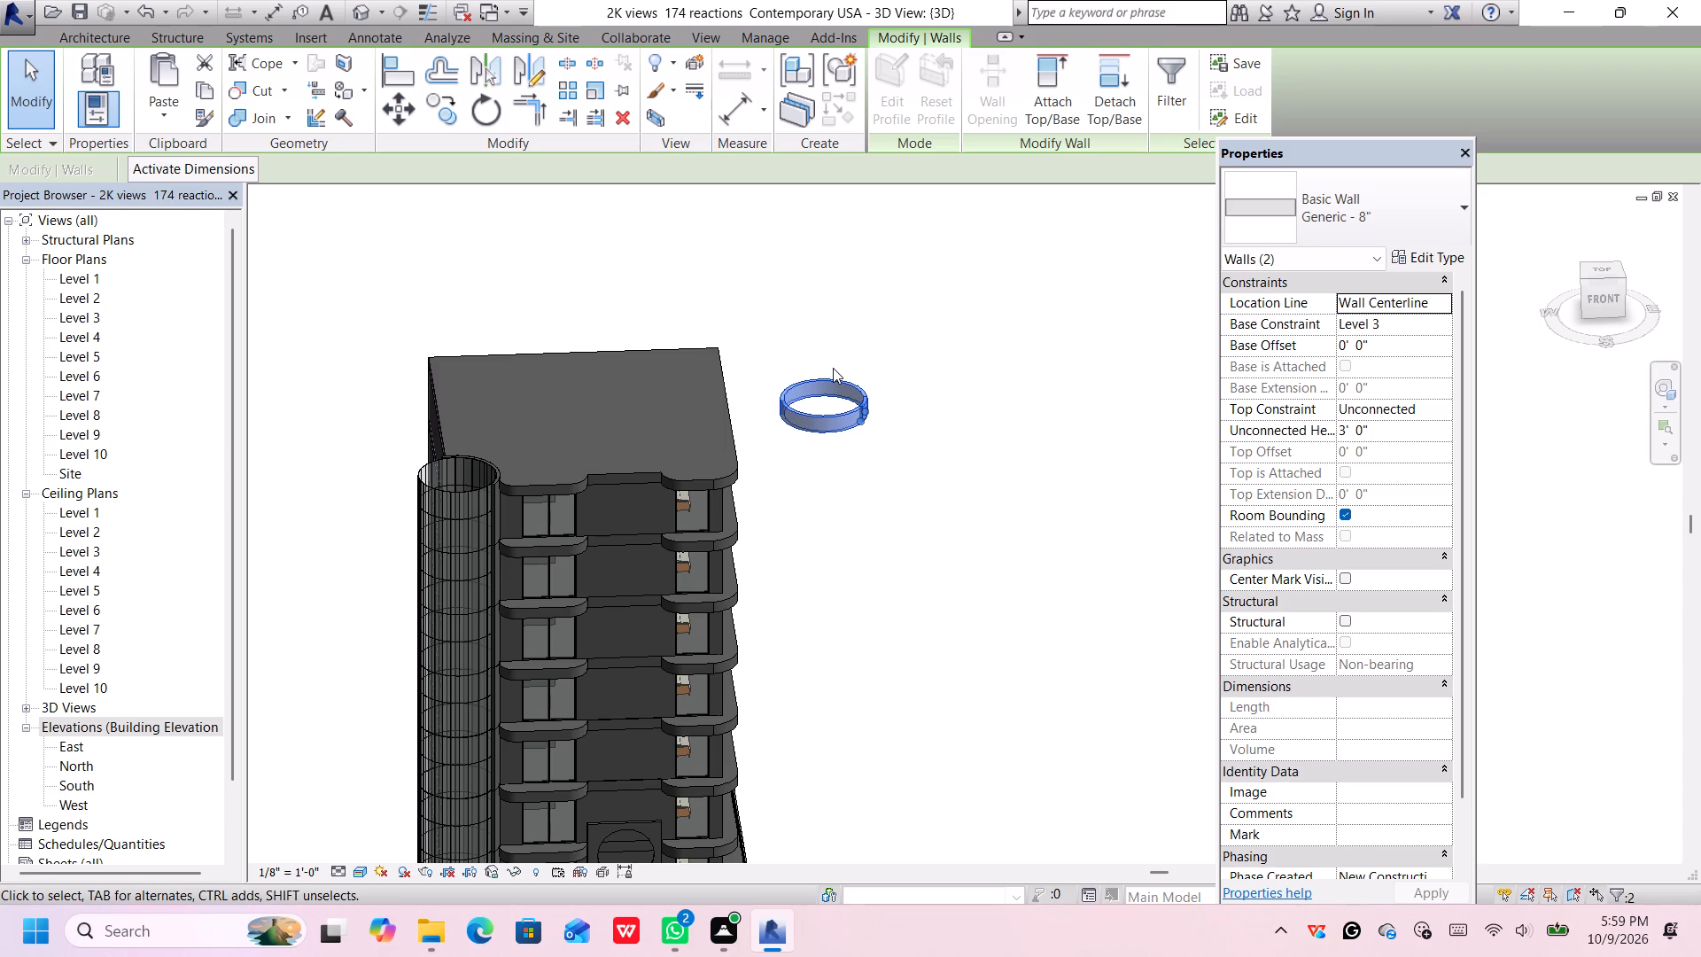
pyautogui.press('Down')
pyautogui.press('Down')
pyautogui.press('Down')
pyautogui.press('Down')
pyautogui.press('Down')
pyautogui.press('Down')
pyautogui.press('Down')
pyautogui.press('Down')
pyautogui.press('Down')
pyautogui.press('Down')
pyautogui.press('Down')
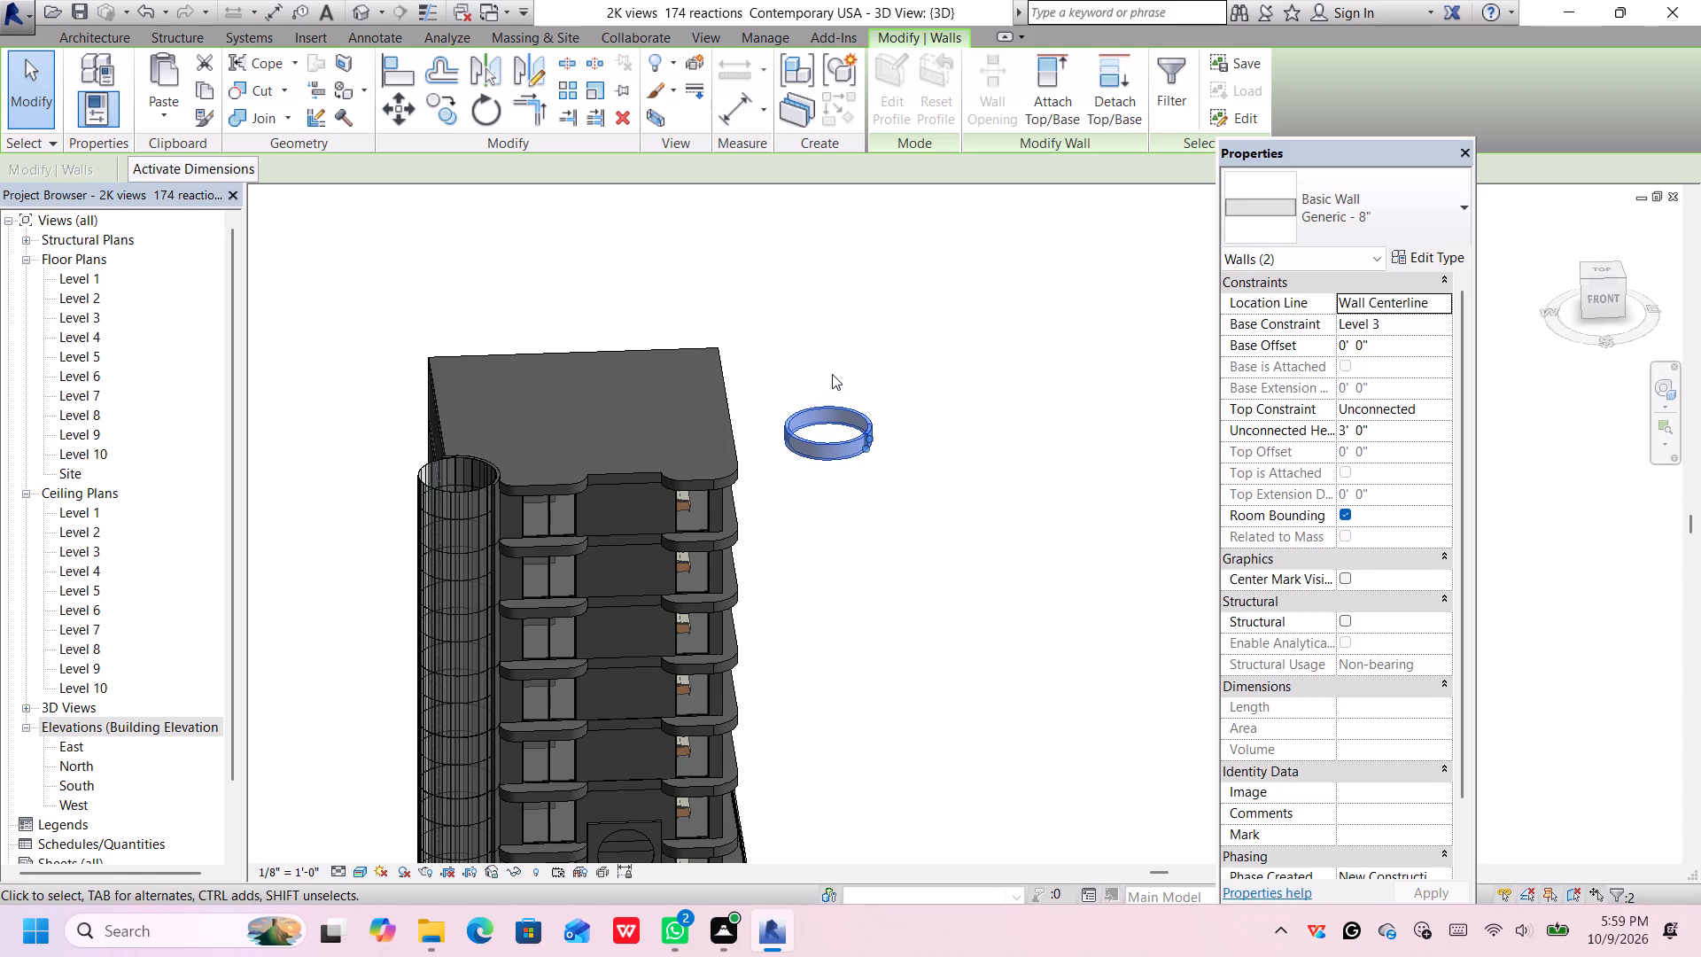
pyautogui.press('Down')
# Nudge the selected ring walls sideways across the building front to just beside the top of the glazed cylinder.
pyautogui.press('Left')
pyautogui.press('Left')
pyautogui.press('Left')
pyautogui.press('Left')
pyautogui.press('Left')
pyautogui.press('Left')
pyautogui.press('Left')
pyautogui.press('Left')
pyautogui.press('Left')
pyautogui.press('Left')
pyautogui.press('Left')
pyautogui.press('Left')
pyautogui.press('Left')
pyautogui.press('Left')
pyautogui.press('Left')
pyautogui.press('Left')
pyautogui.press('Left')
pyautogui.press('Left')
pyautogui.press('Left')
pyautogui.press('Left')
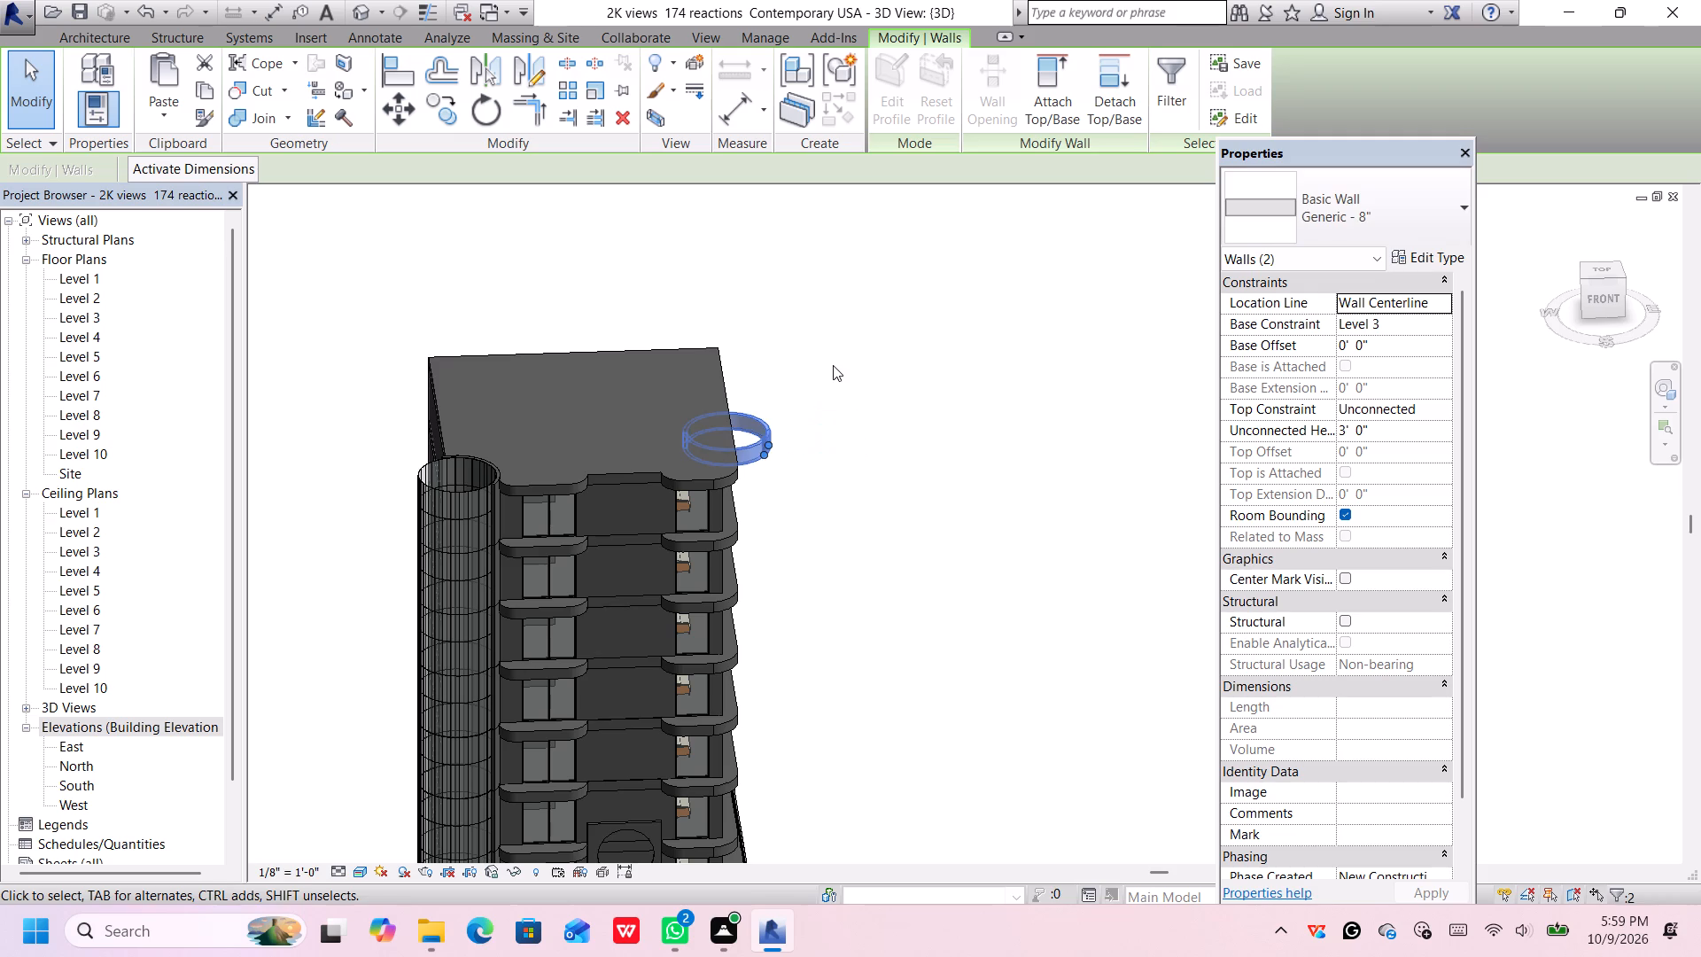
pyautogui.press('Left')
pyautogui.press('Left')
pyautogui.press('Left')
pyautogui.press('Left')
pyautogui.press('Left')
pyautogui.press('Left')
pyautogui.press('Left')
pyautogui.press('Left')
pyautogui.press('Left')
pyautogui.press('Left')
pyautogui.press('Left')
pyautogui.press('Left')
pyautogui.press('Left')
pyautogui.press('Left')
pyautogui.press('Left')
pyautogui.press('Left')
pyautogui.press('Left')
pyautogui.press('Left')
pyautogui.press('Left')
pyautogui.press('Left')
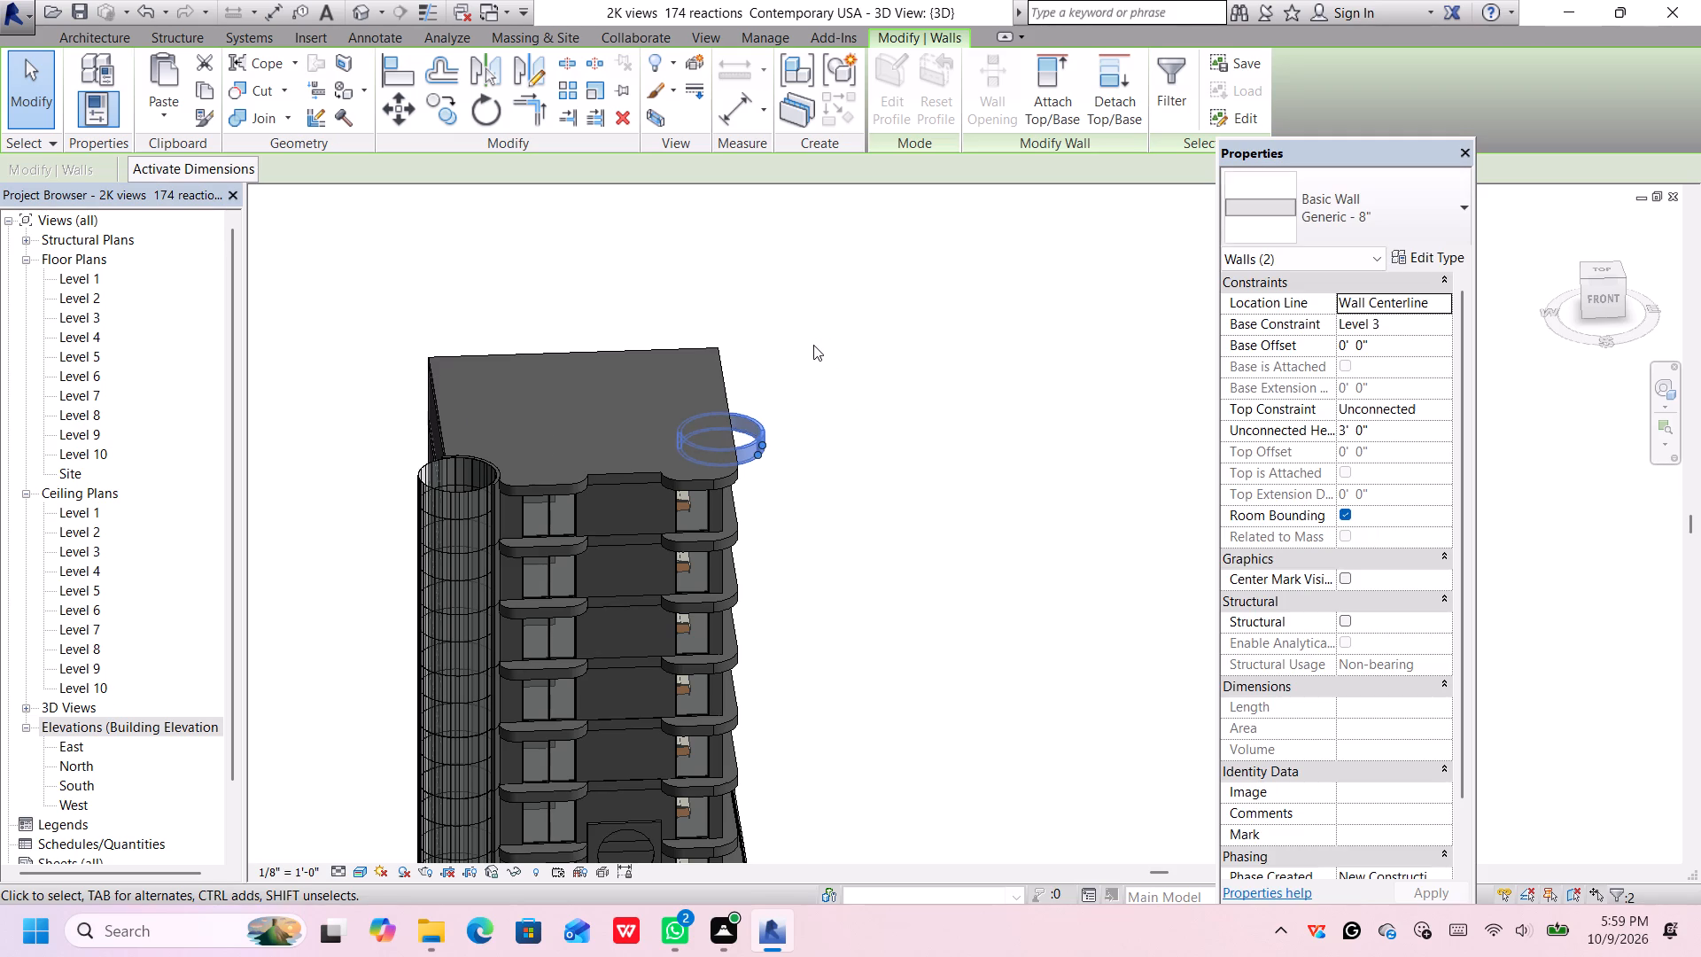
pyautogui.press('Left')
pyautogui.press('Left')
pyautogui.press('Left')
pyautogui.press('Left')
pyautogui.press('Left')
pyautogui.press('Left')
pyautogui.press('Left')
pyautogui.press('Left')
pyautogui.press('Left')
pyautogui.press('Left')
pyautogui.press('Left')
pyautogui.press('Left')
pyautogui.press('Left')
pyautogui.press('Left')
pyautogui.press('Left')
pyautogui.press('Left')
pyautogui.press('Left')
pyautogui.press('Left')
pyautogui.press('Left')
pyautogui.press('Left')
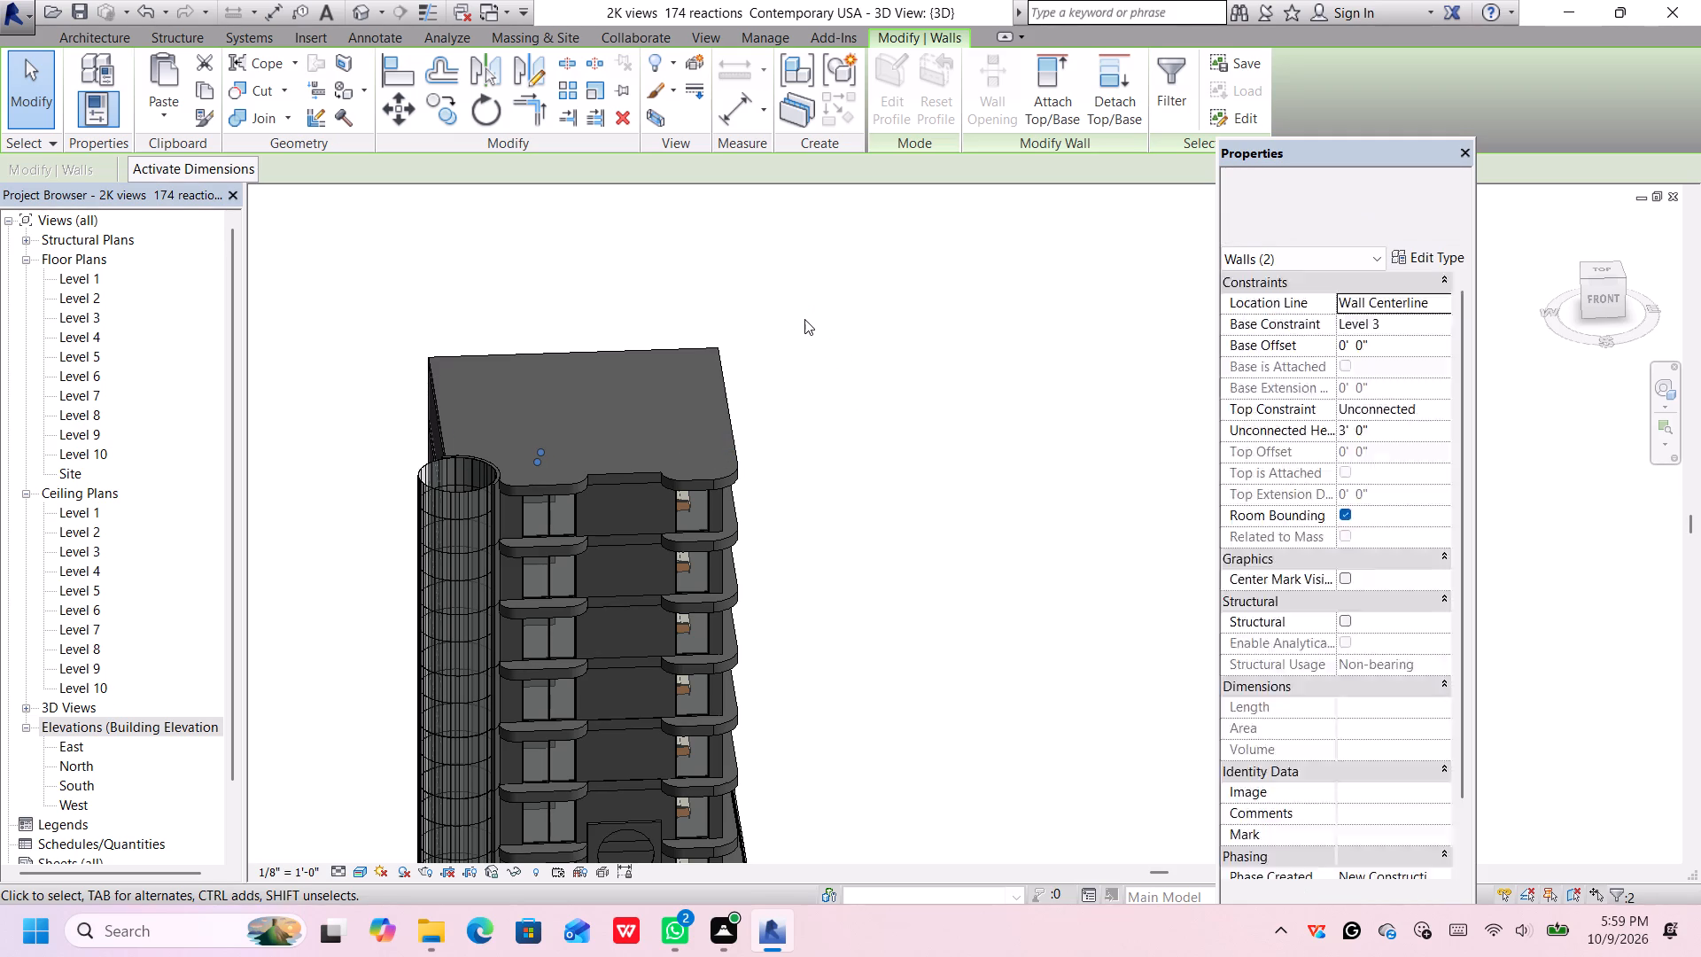
pyautogui.press('Right')
pyautogui.press('Right')
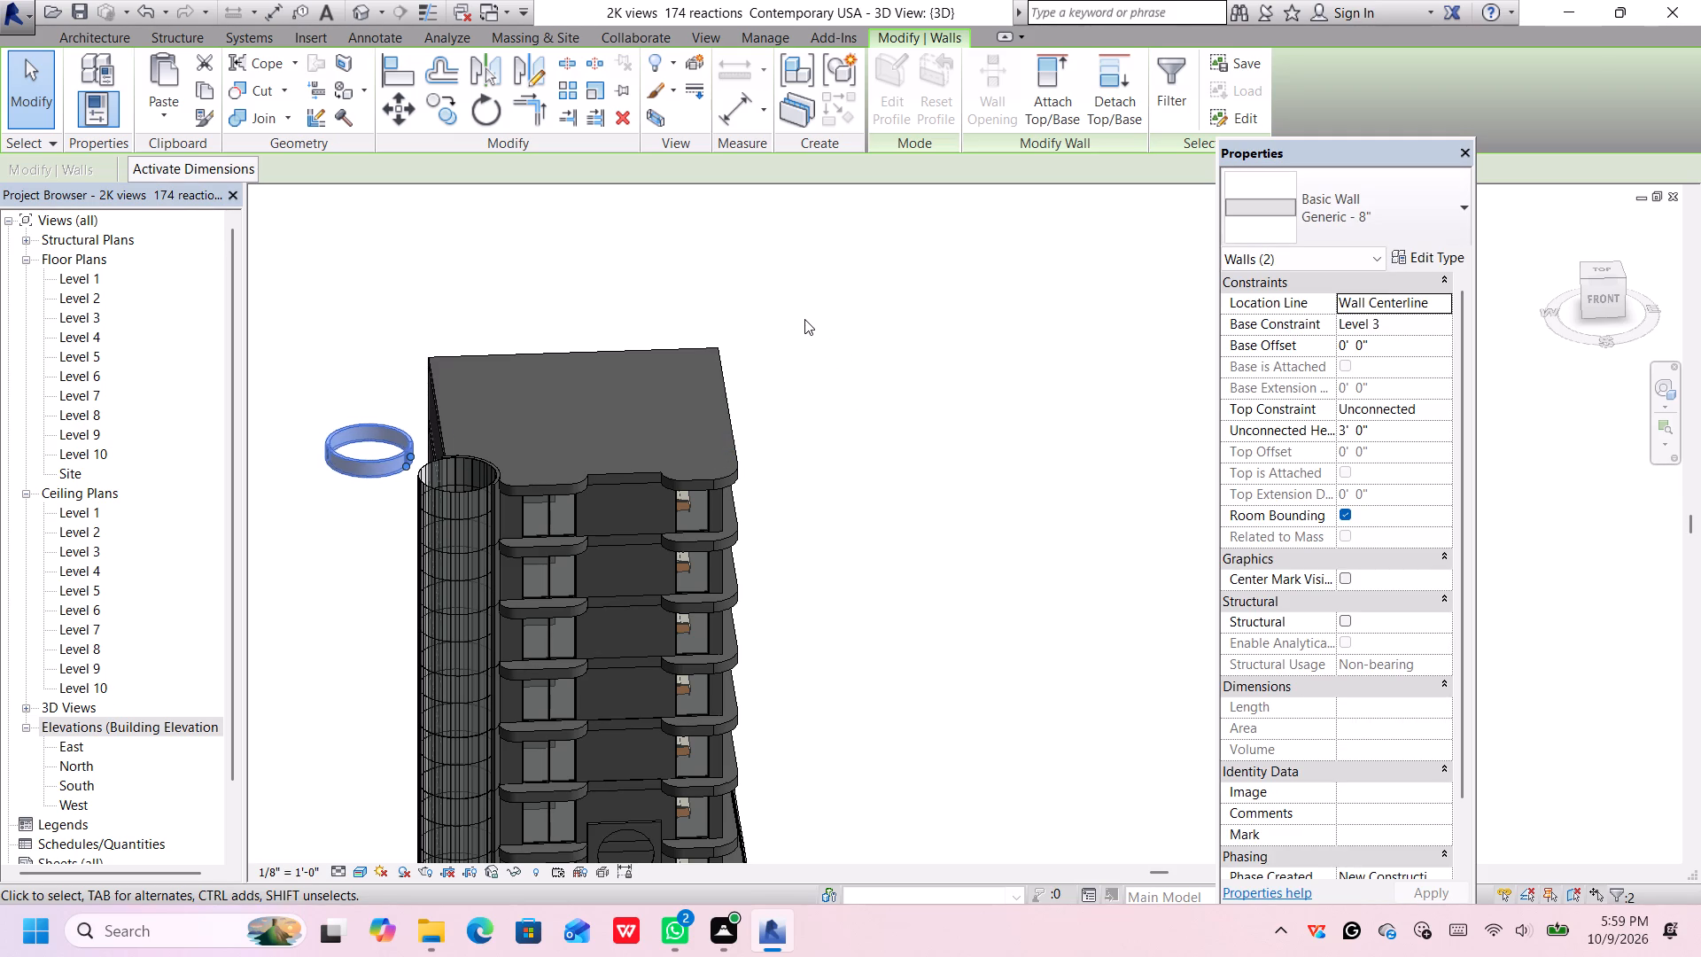
pyautogui.press('Right')
pyautogui.press('Right')
pyautogui.press('Right')
pyautogui.press('Right')
pyautogui.press('Right')
pyautogui.press('Right')
# Nudge the ring walls forward and sideways until they line up by eye with the cylinder's top rim, dismissing the notification card.
pyautogui.press('Down')
pyautogui.press('Down')
pyautogui.press('Down')
pyautogui.press('Down')
pyautogui.press('Down')
pyautogui.press('Down')
pyautogui.press('Down')
pyautogui.press('Down')
pyautogui.press('Down')
pyautogui.press('Down')
pyautogui.press('Down')
pyautogui.press('Down')
pyautogui.press('Down')
pyautogui.press('Down')
pyautogui.press('Down')
pyautogui.press('Down')
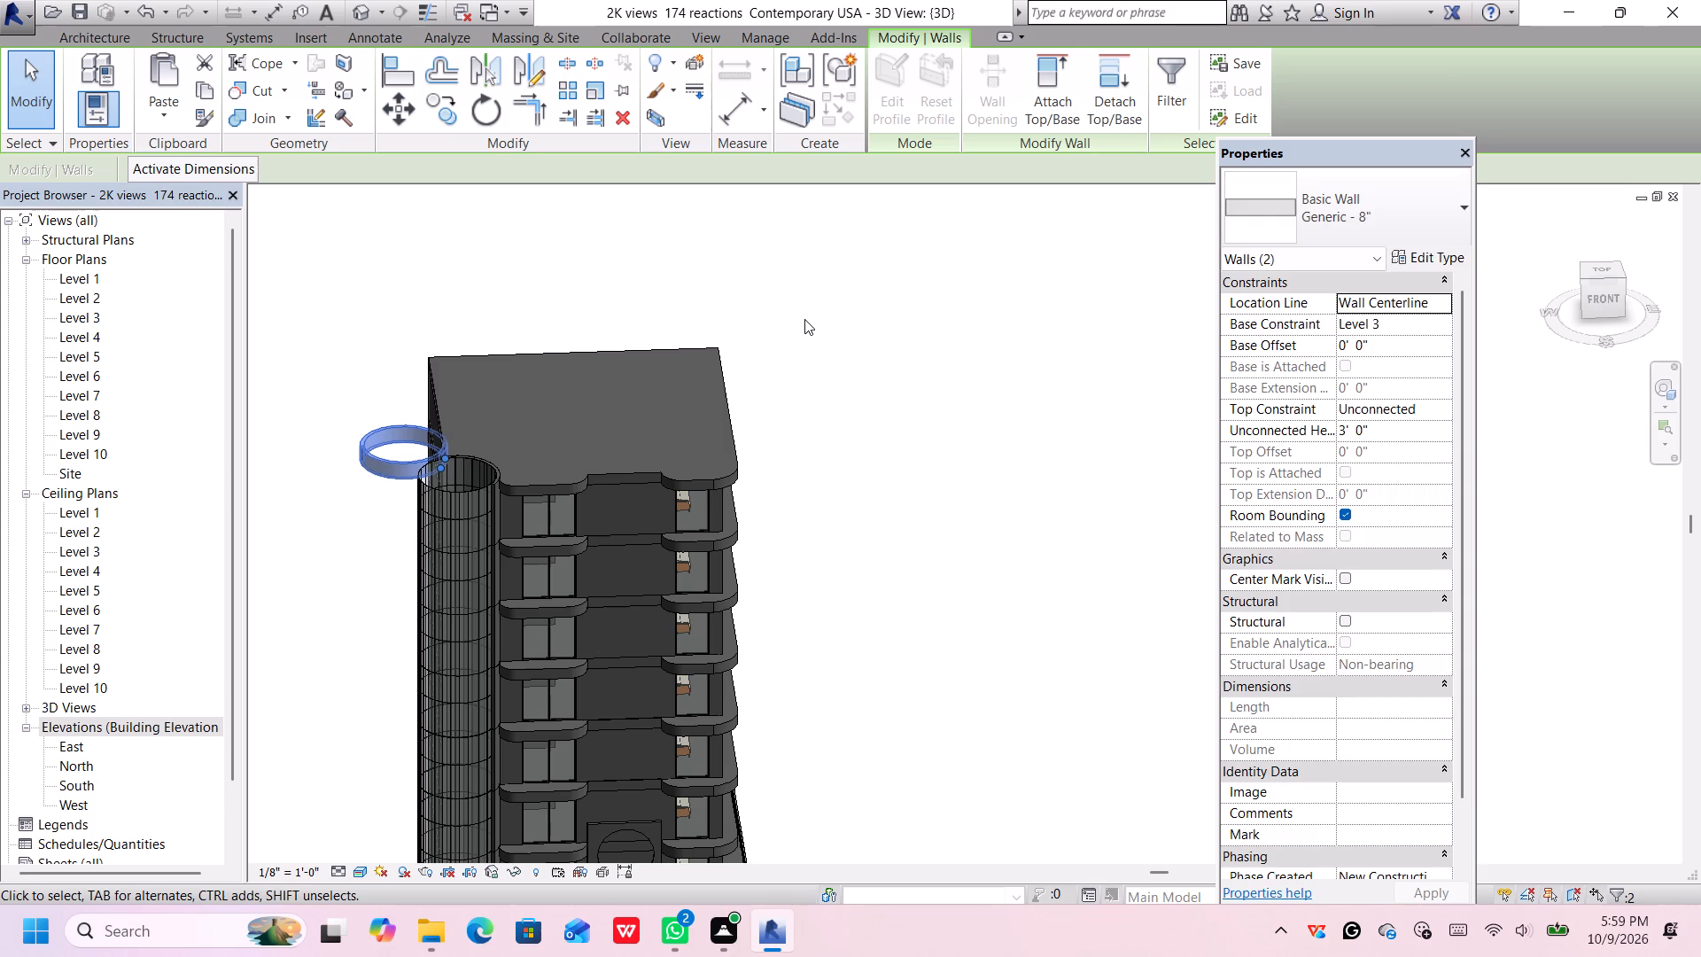
pyautogui.press('Right')
pyautogui.press('Right')
pyautogui.press('Right')
pyautogui.press('Right')
pyautogui.press('Right')
pyautogui.press('Right')
pyautogui.press('Right')
pyautogui.press('Right')
pyautogui.press('Right')
pyautogui.press('Right')
pyautogui.press('Right')
pyautogui.press('Right')
pyautogui.press('Right')
pyautogui.press('Right')
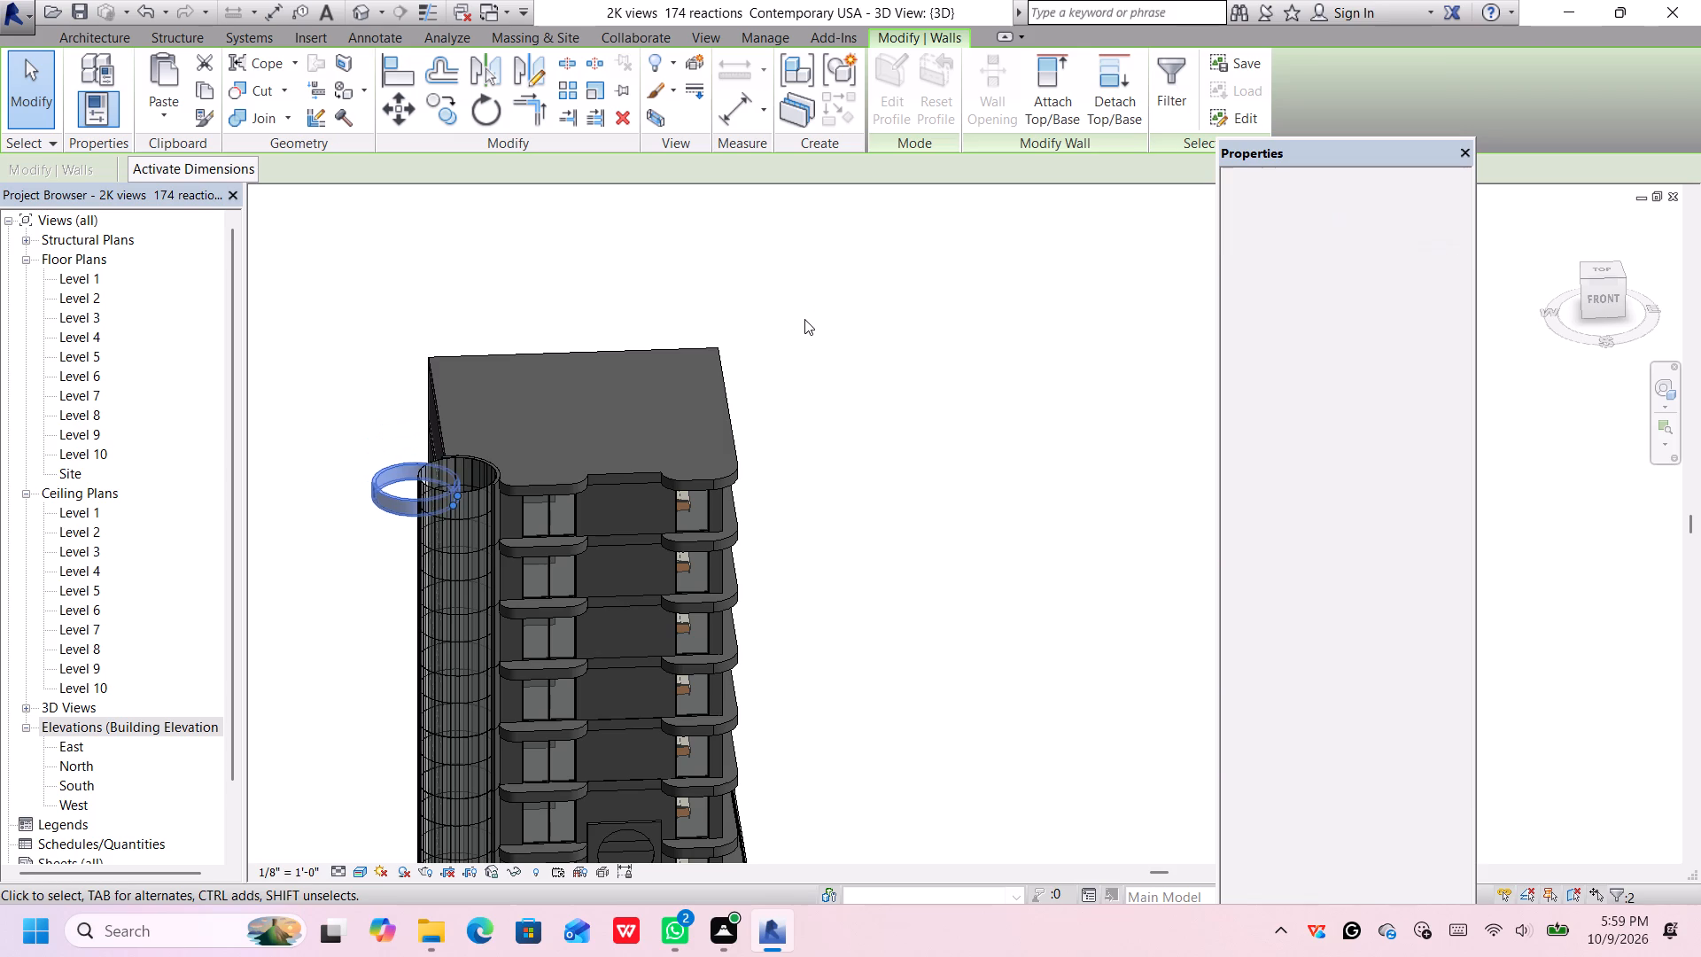
pyautogui.press('Left')
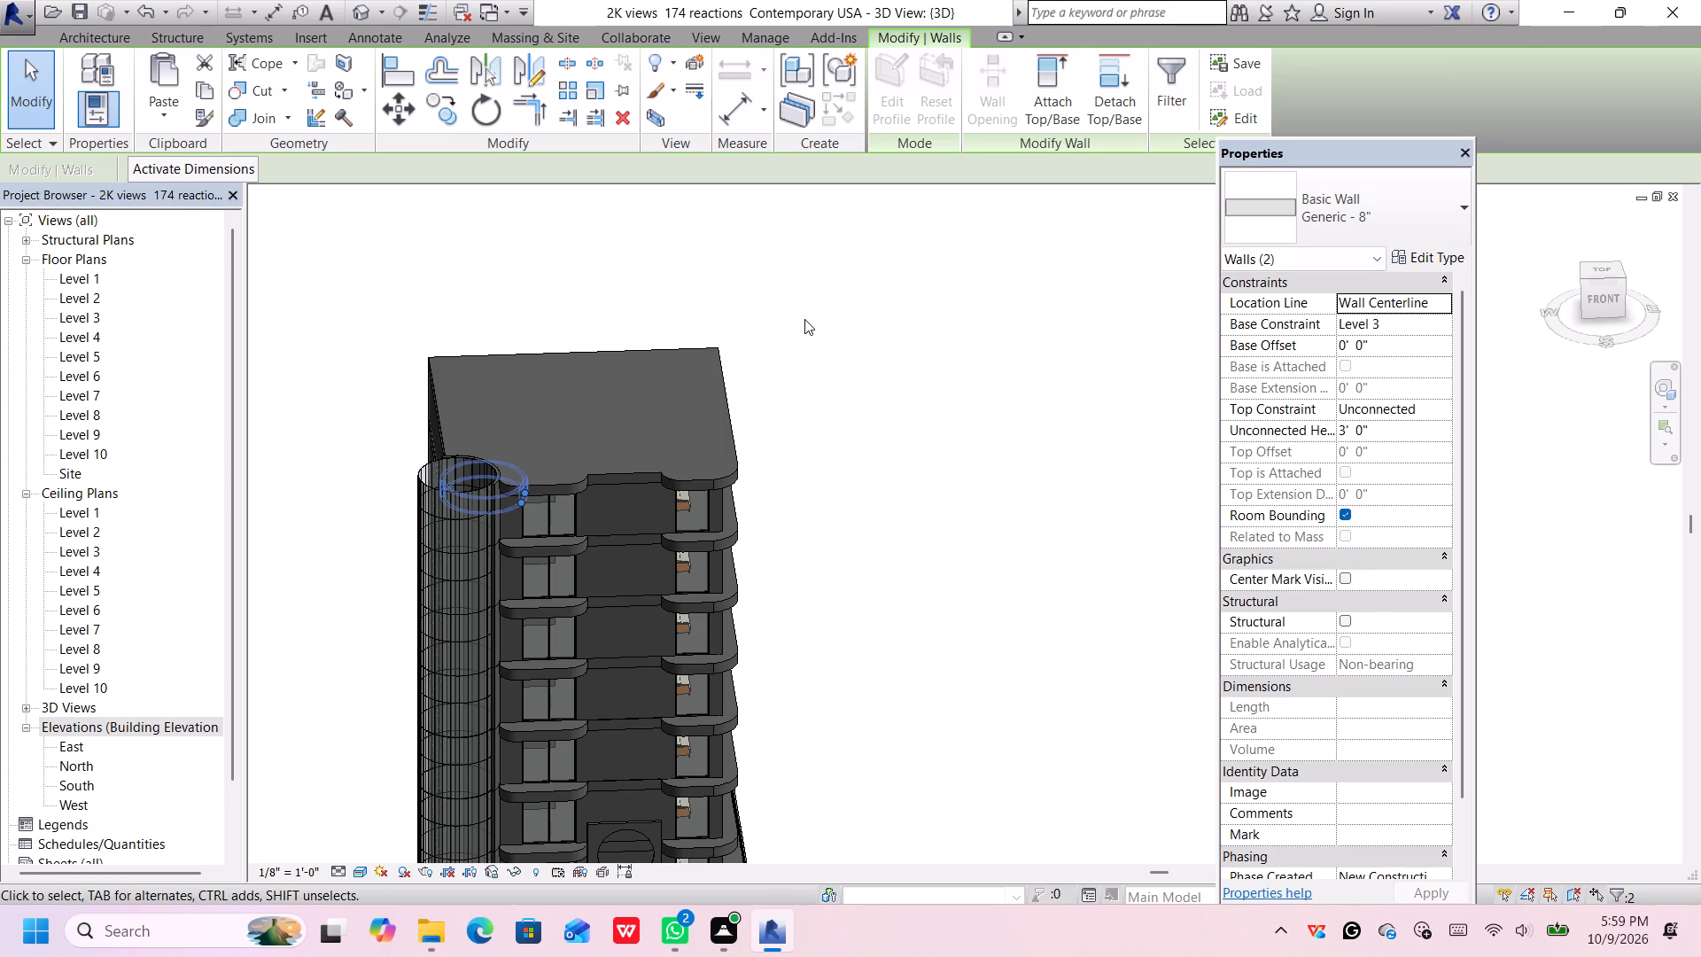
pyautogui.press('Left')
pyautogui.press('Left')
pyautogui.press('Left')
pyautogui.press('Left')
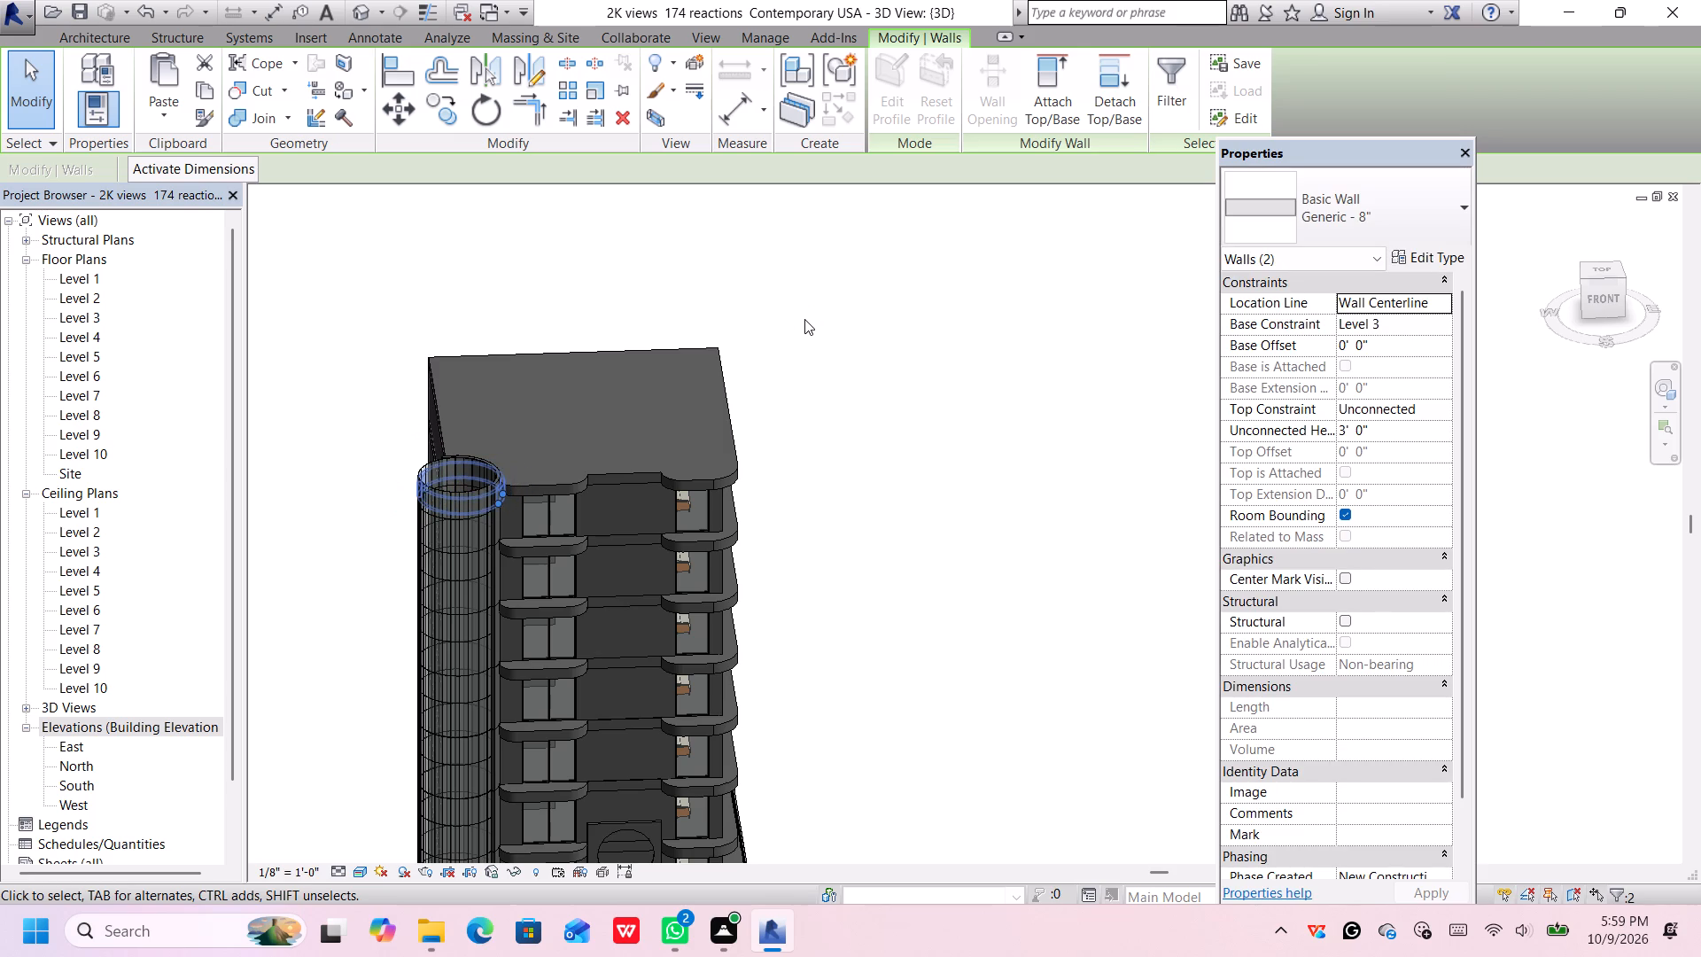
pyautogui.press('Up')
pyautogui.press('Up')
pyautogui.press('Up')
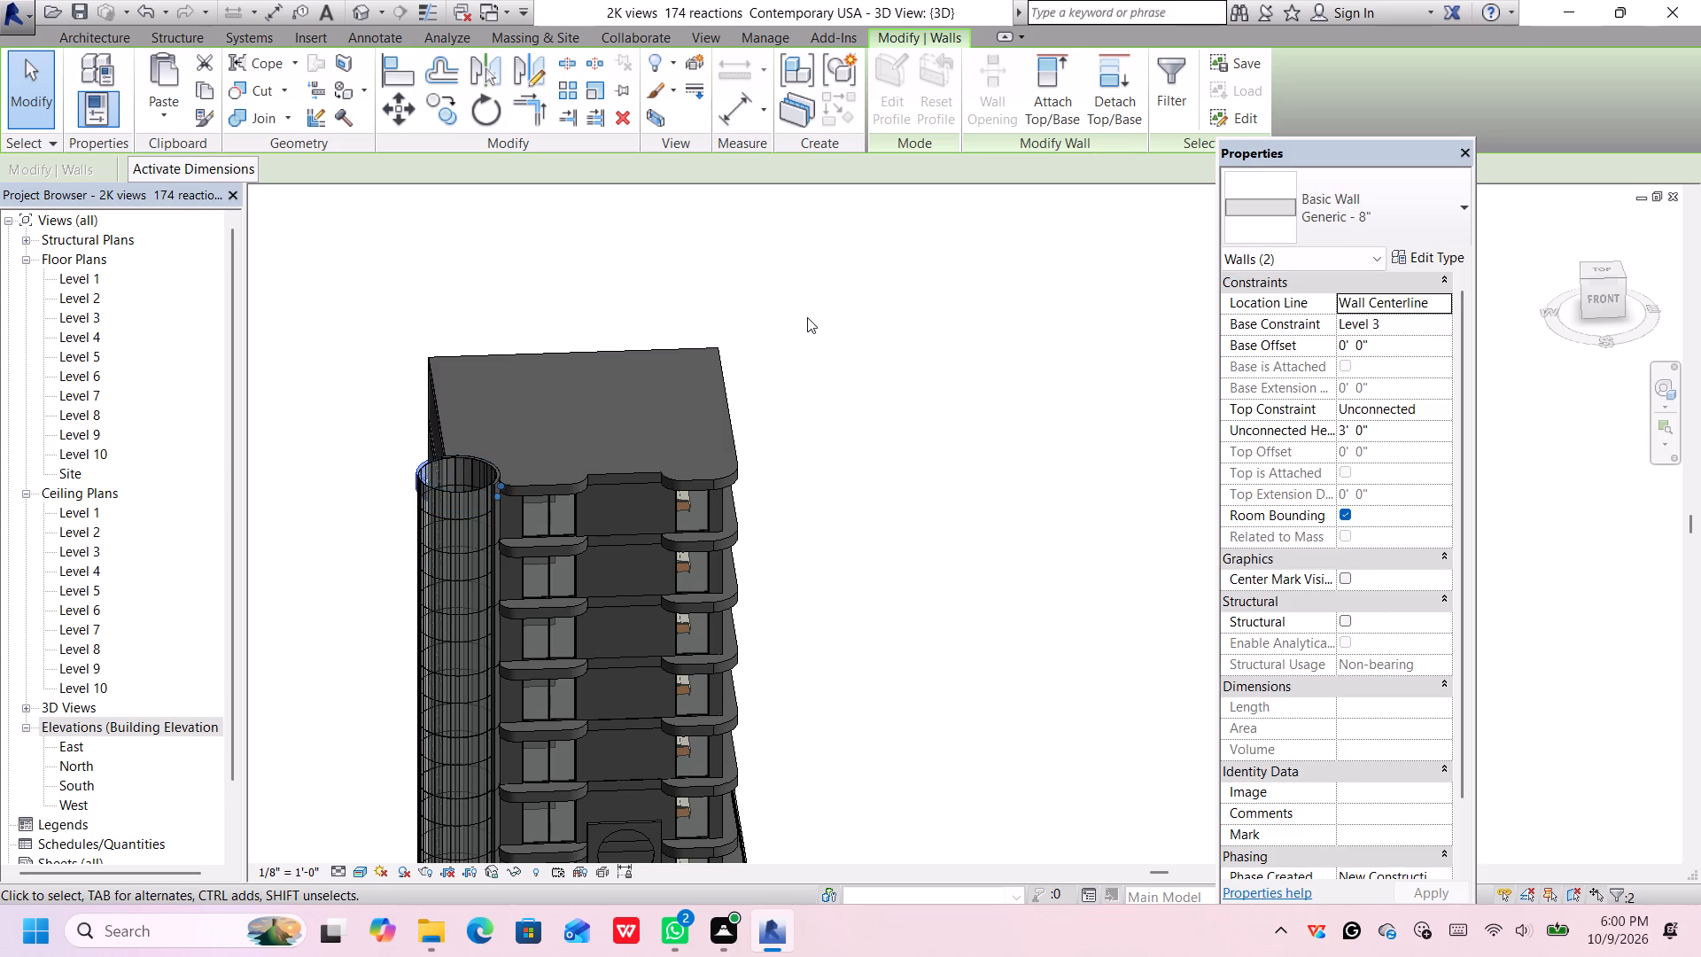
pyautogui.press('Left')
pyautogui.press('Right')
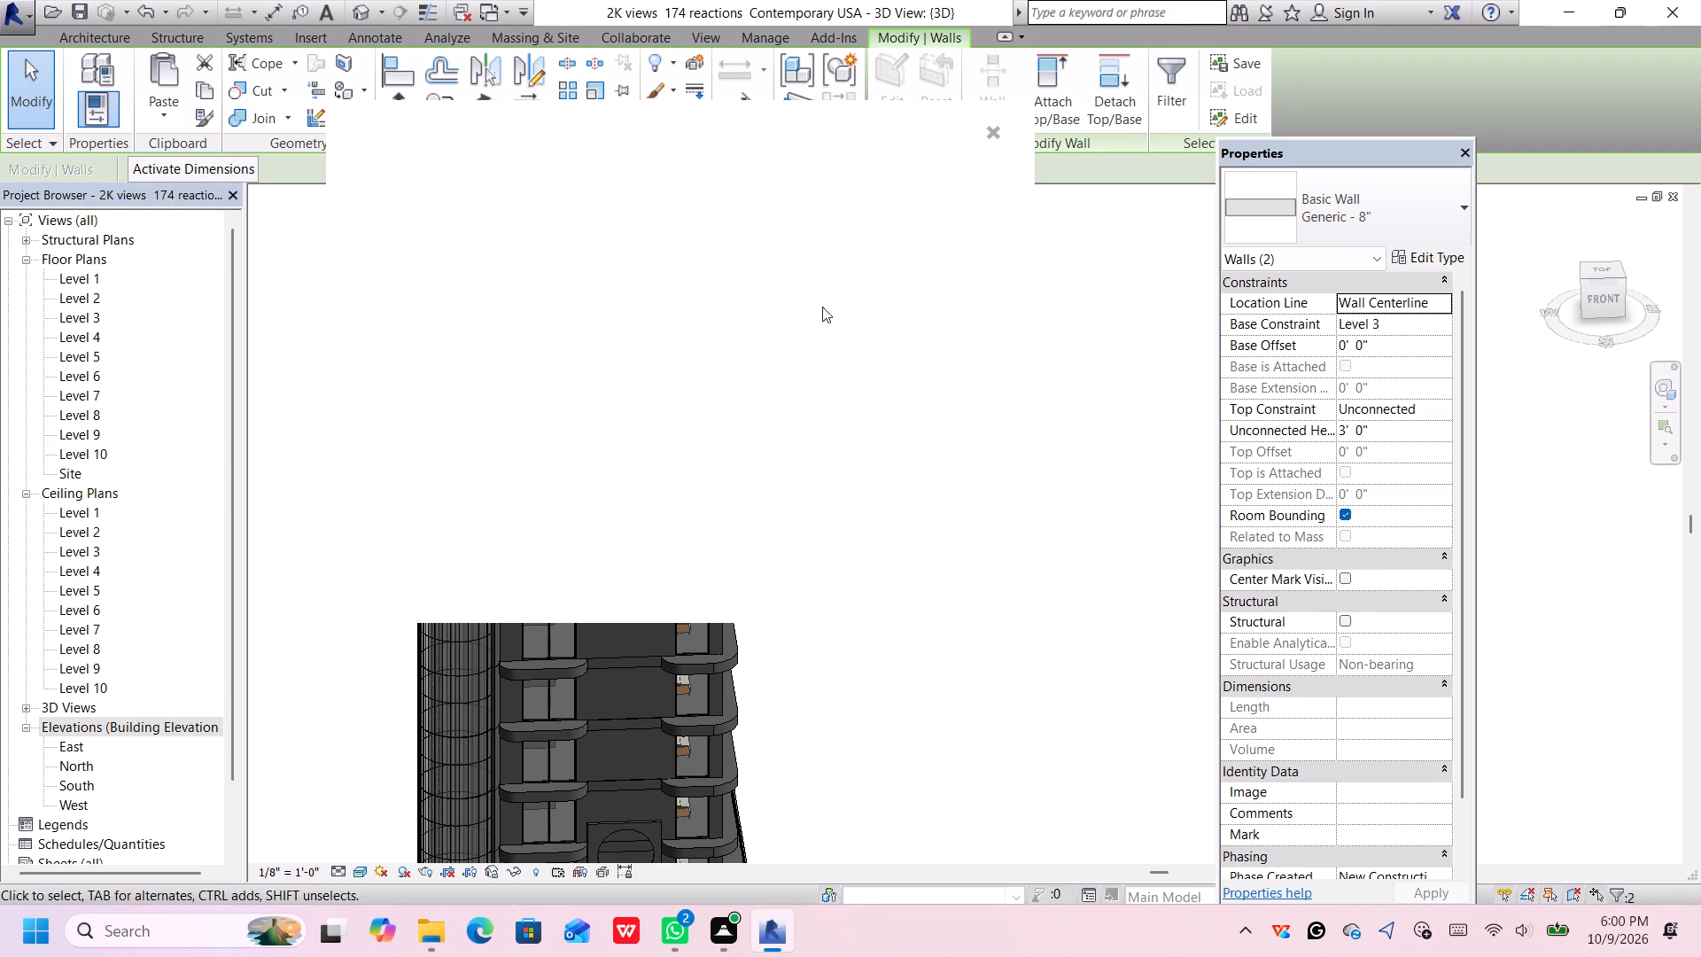
pyautogui.click(990, 130)
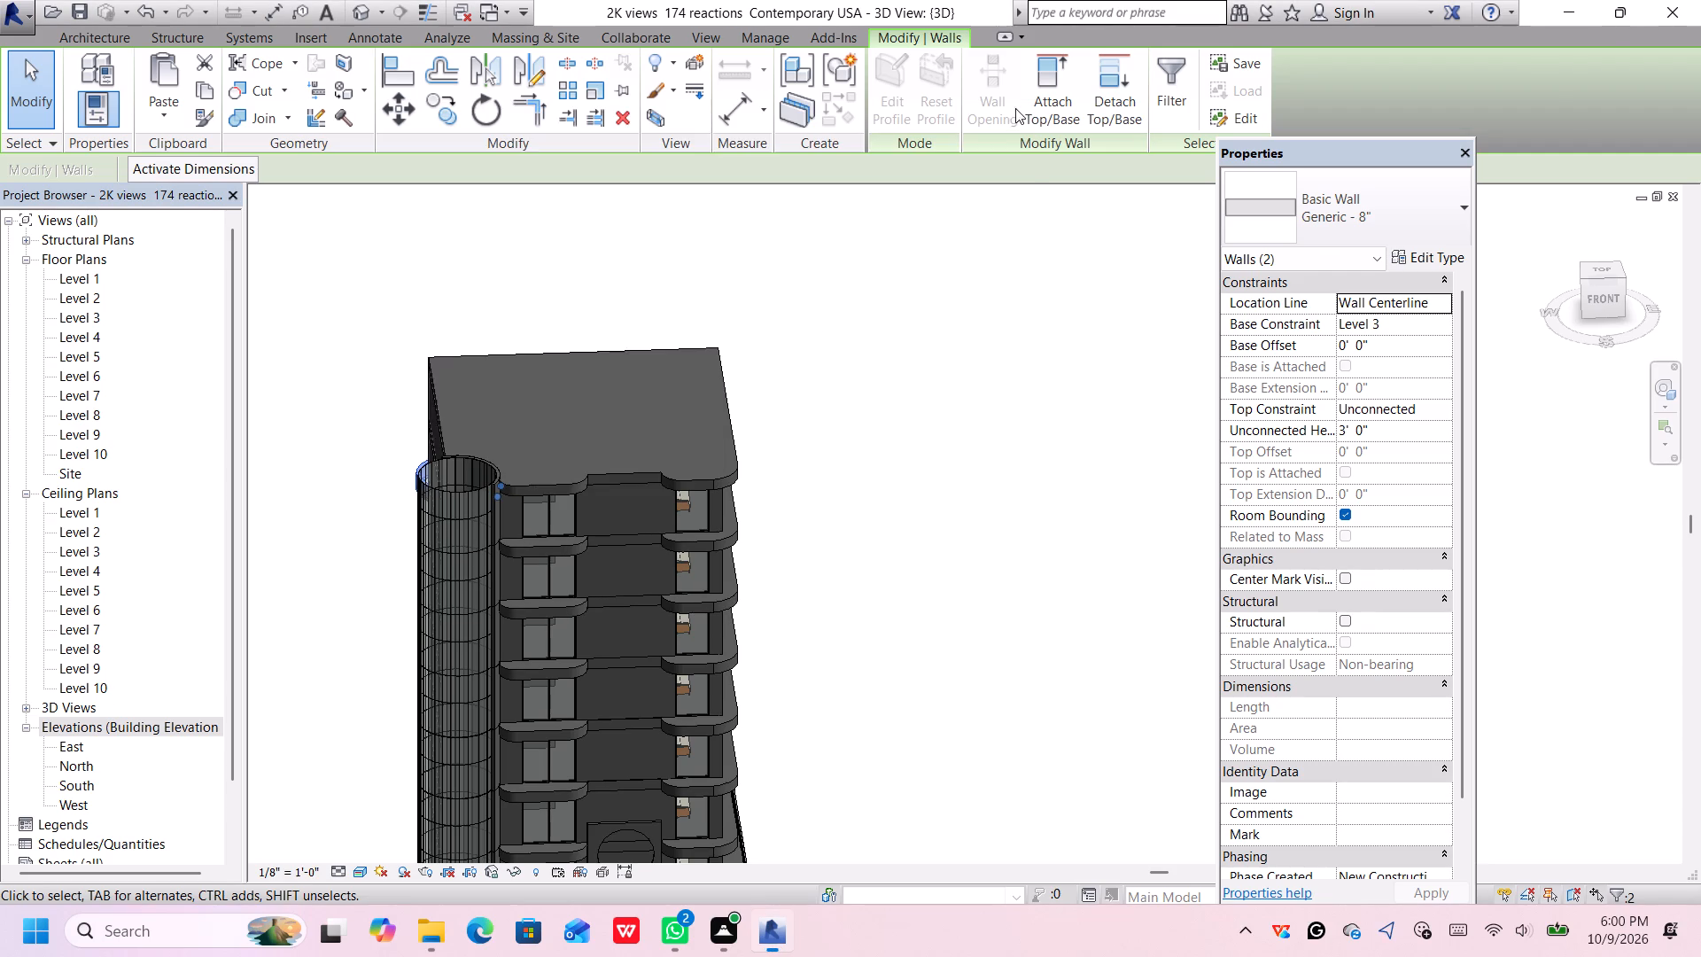
# Set the base constraint of both selected ring walls to Level 10.
pyautogui.scroll(6, 494, 507)
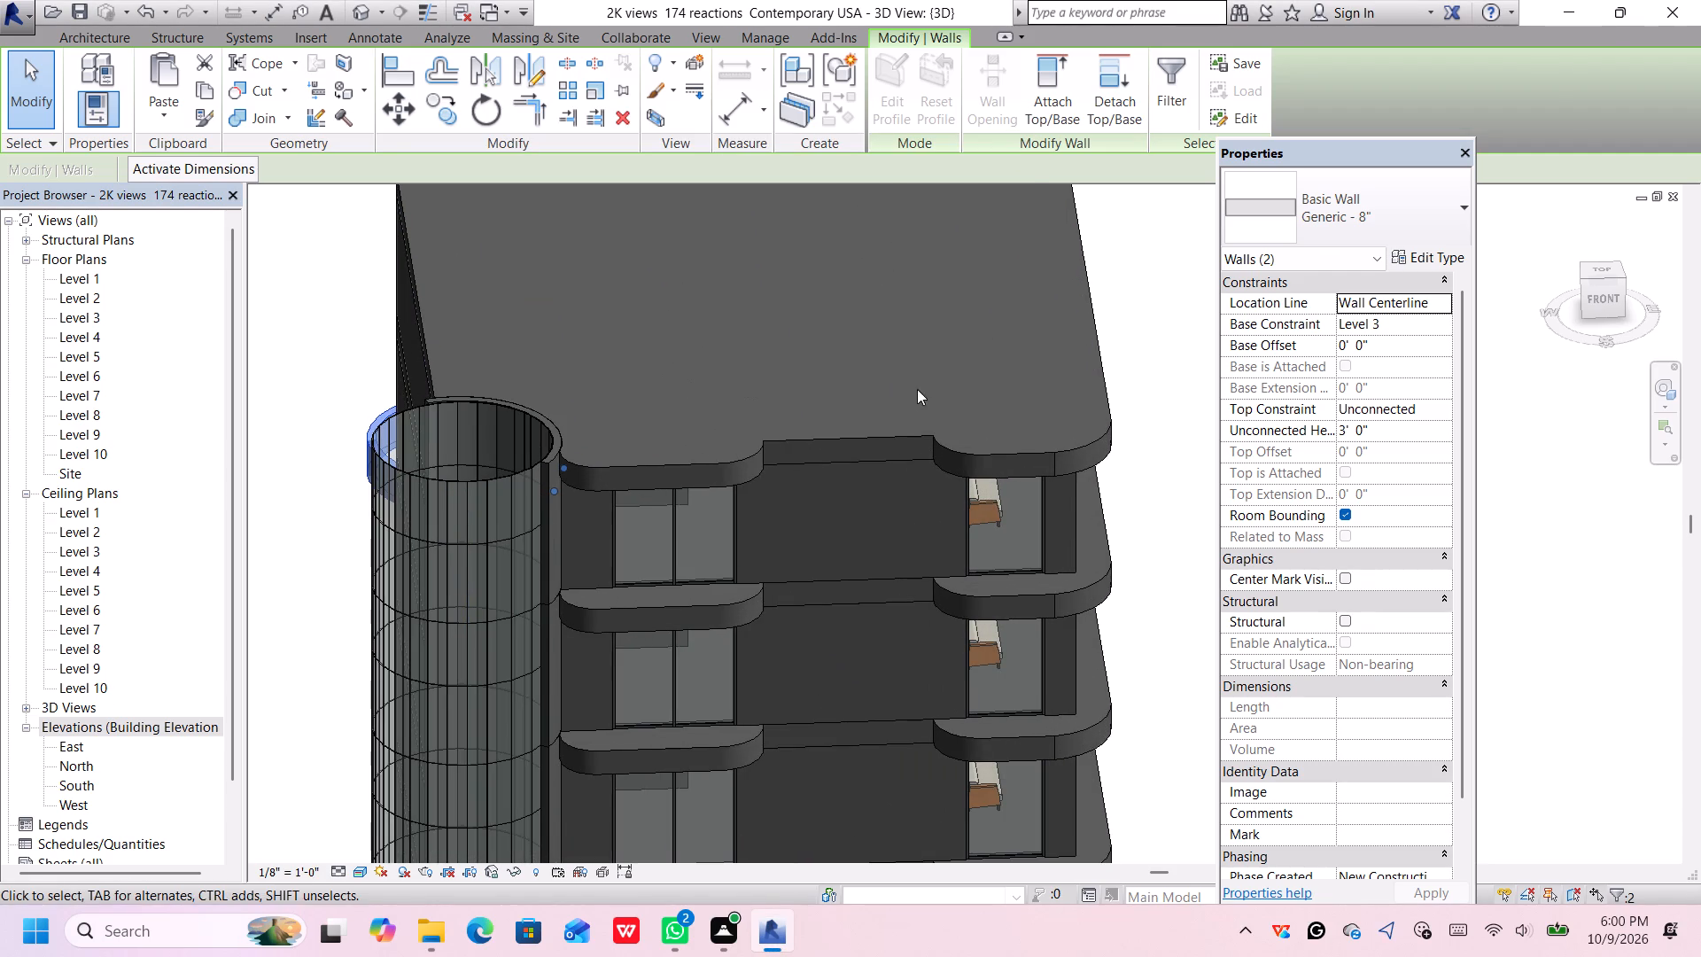
pyautogui.moveTo(417, 533); pyautogui.dragTo(426, 440, button='middle')
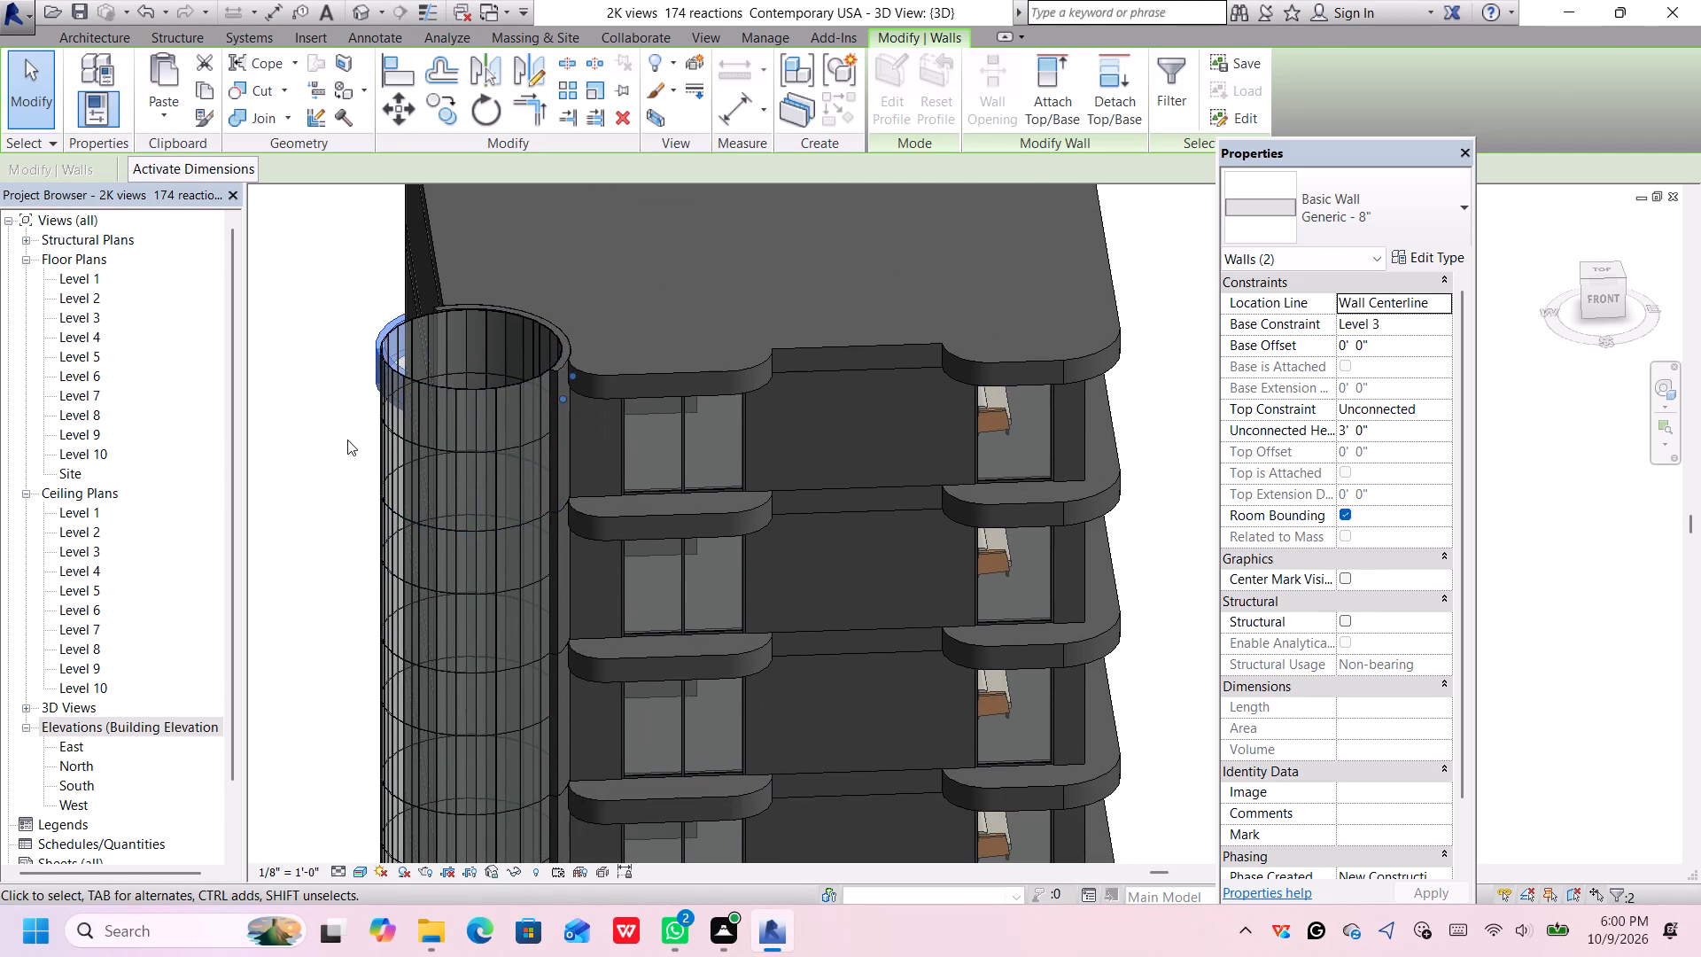
pyautogui.moveTo(347, 441); pyautogui.dragTo(434, 362, button='middle')
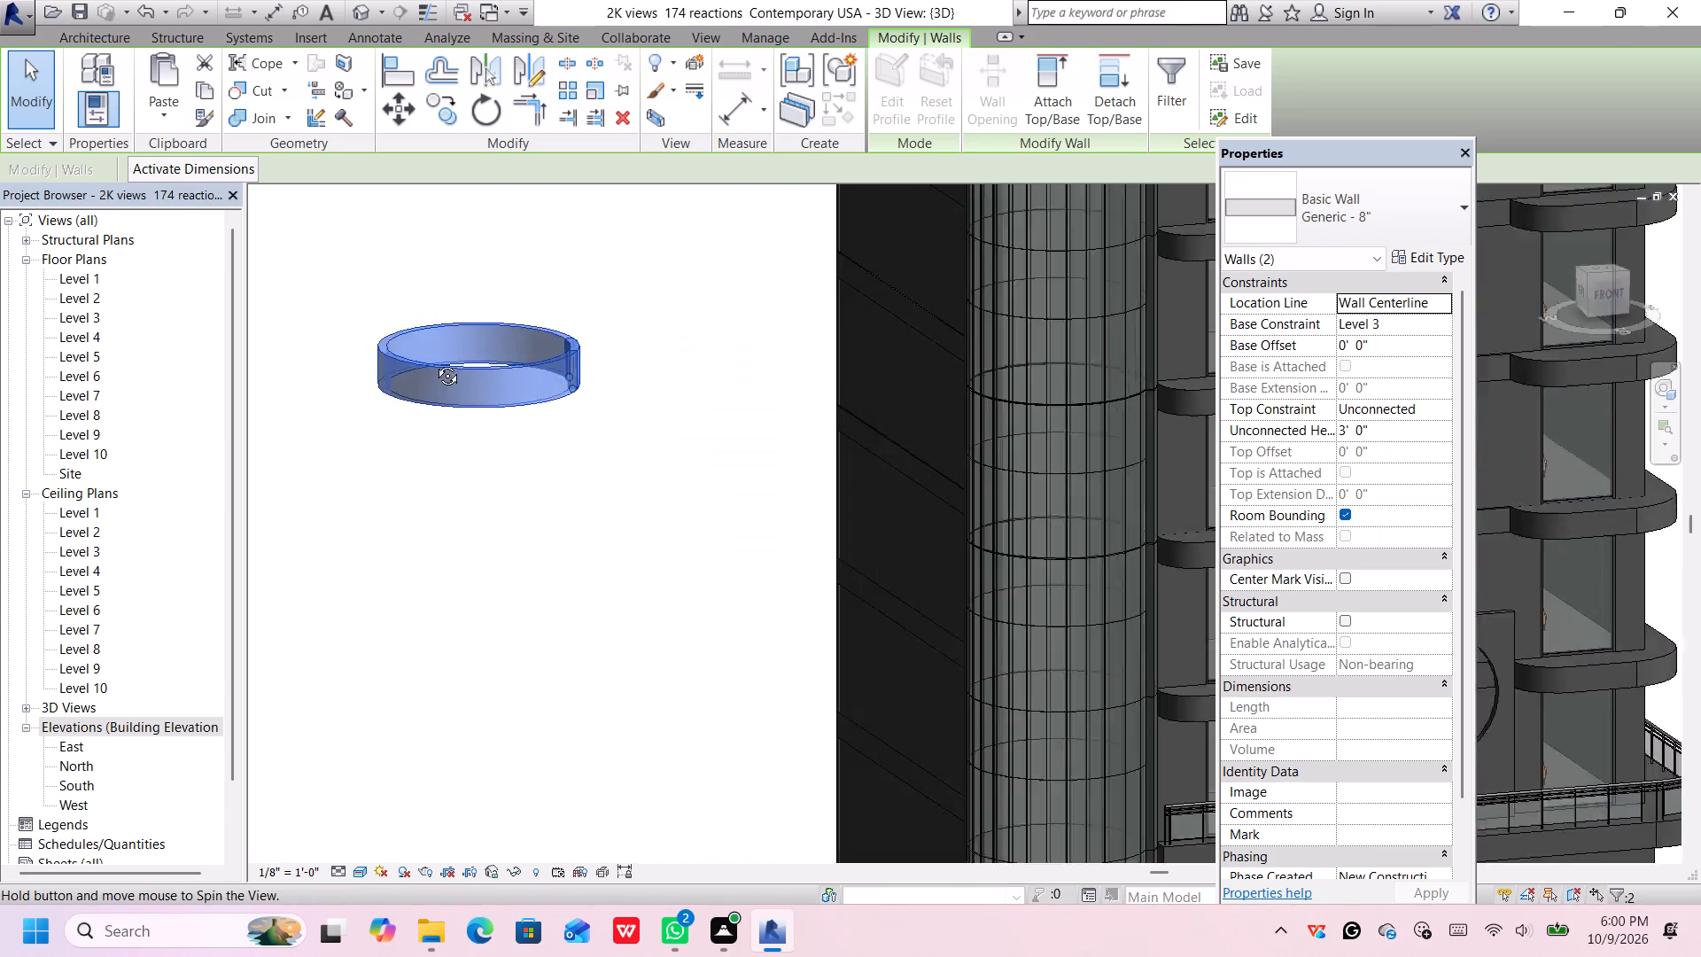
pyautogui.moveTo(434, 362); pyautogui.dragTo(444, 363, button='middle')
pyautogui.scroll(-3, 517, 393)
pyautogui.scroll(4, 517, 393)
pyautogui.moveTo(517, 408); pyautogui.dragTo(520, 440, button='middle')
pyautogui.scroll(-2, 520, 417)
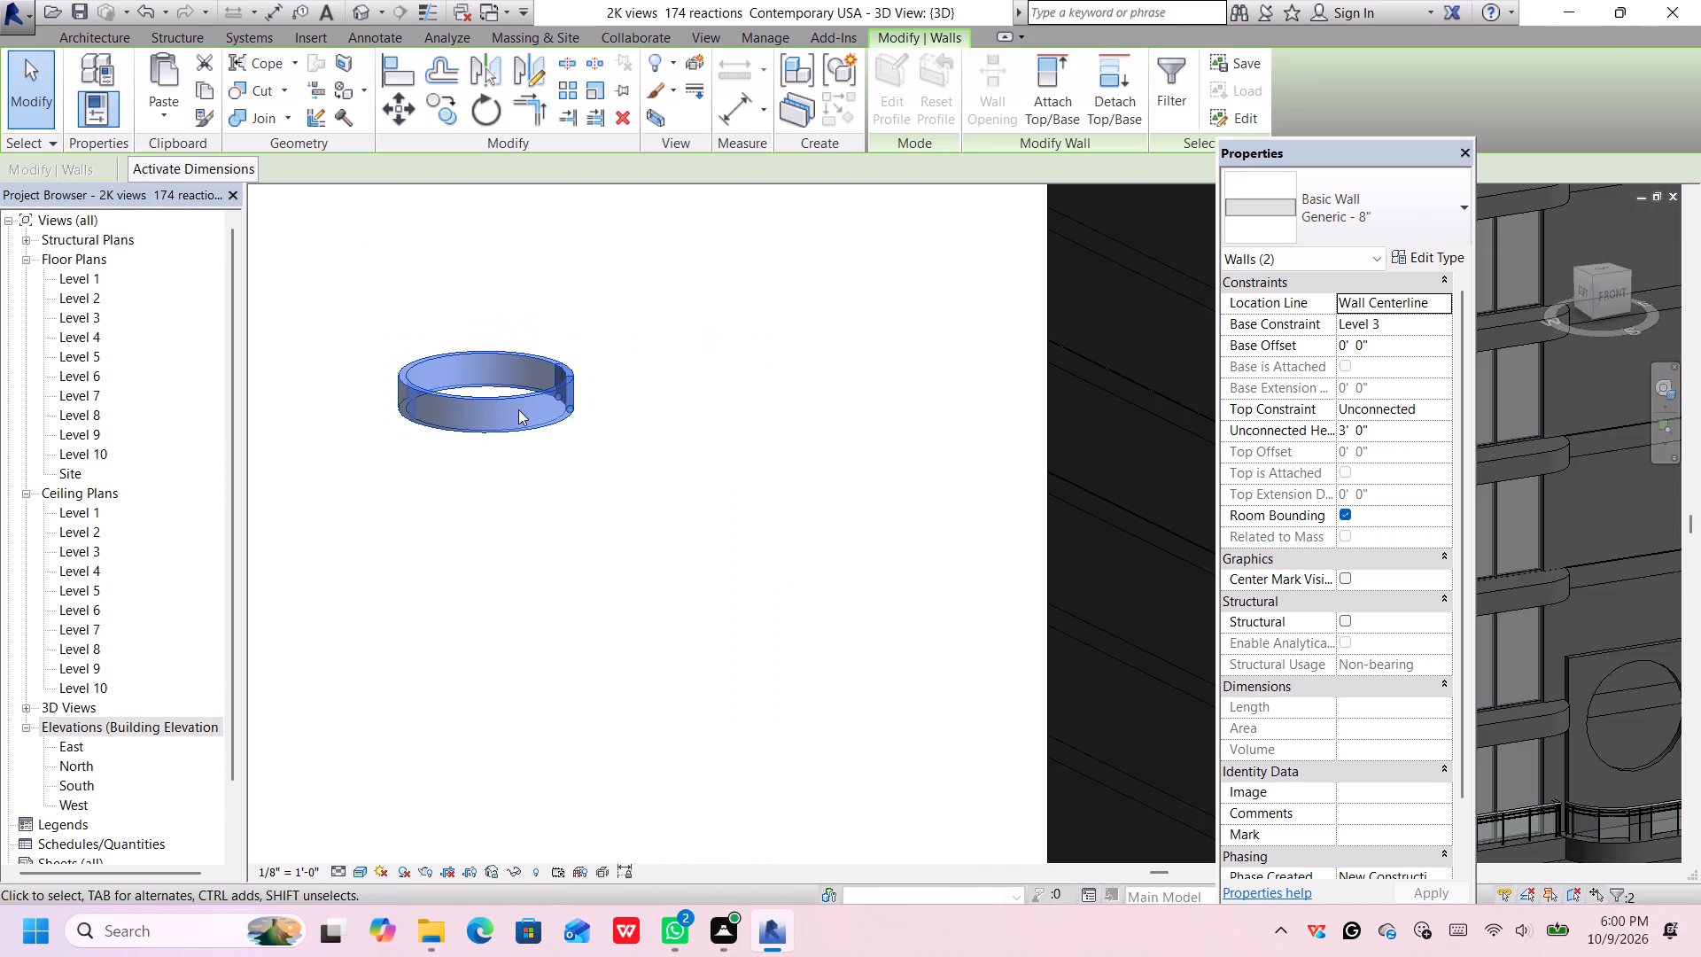
pyautogui.click(1405, 321)
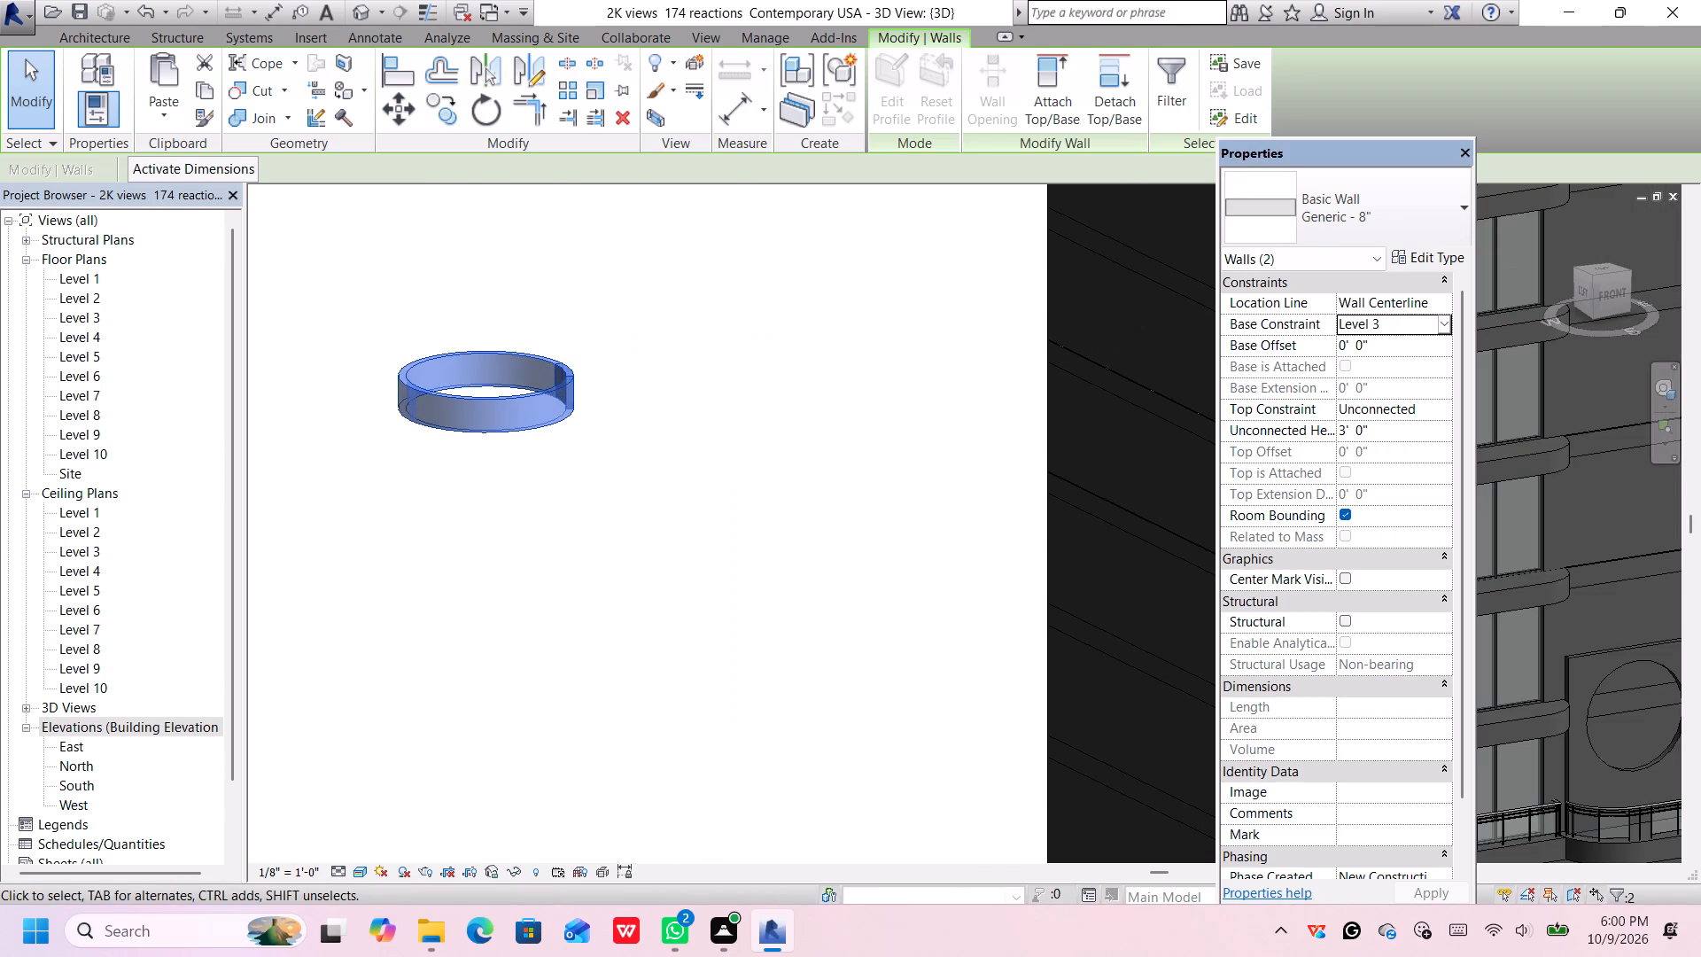
pyautogui.click(1446, 328)
pyautogui.scroll(-3, 1394, 385)
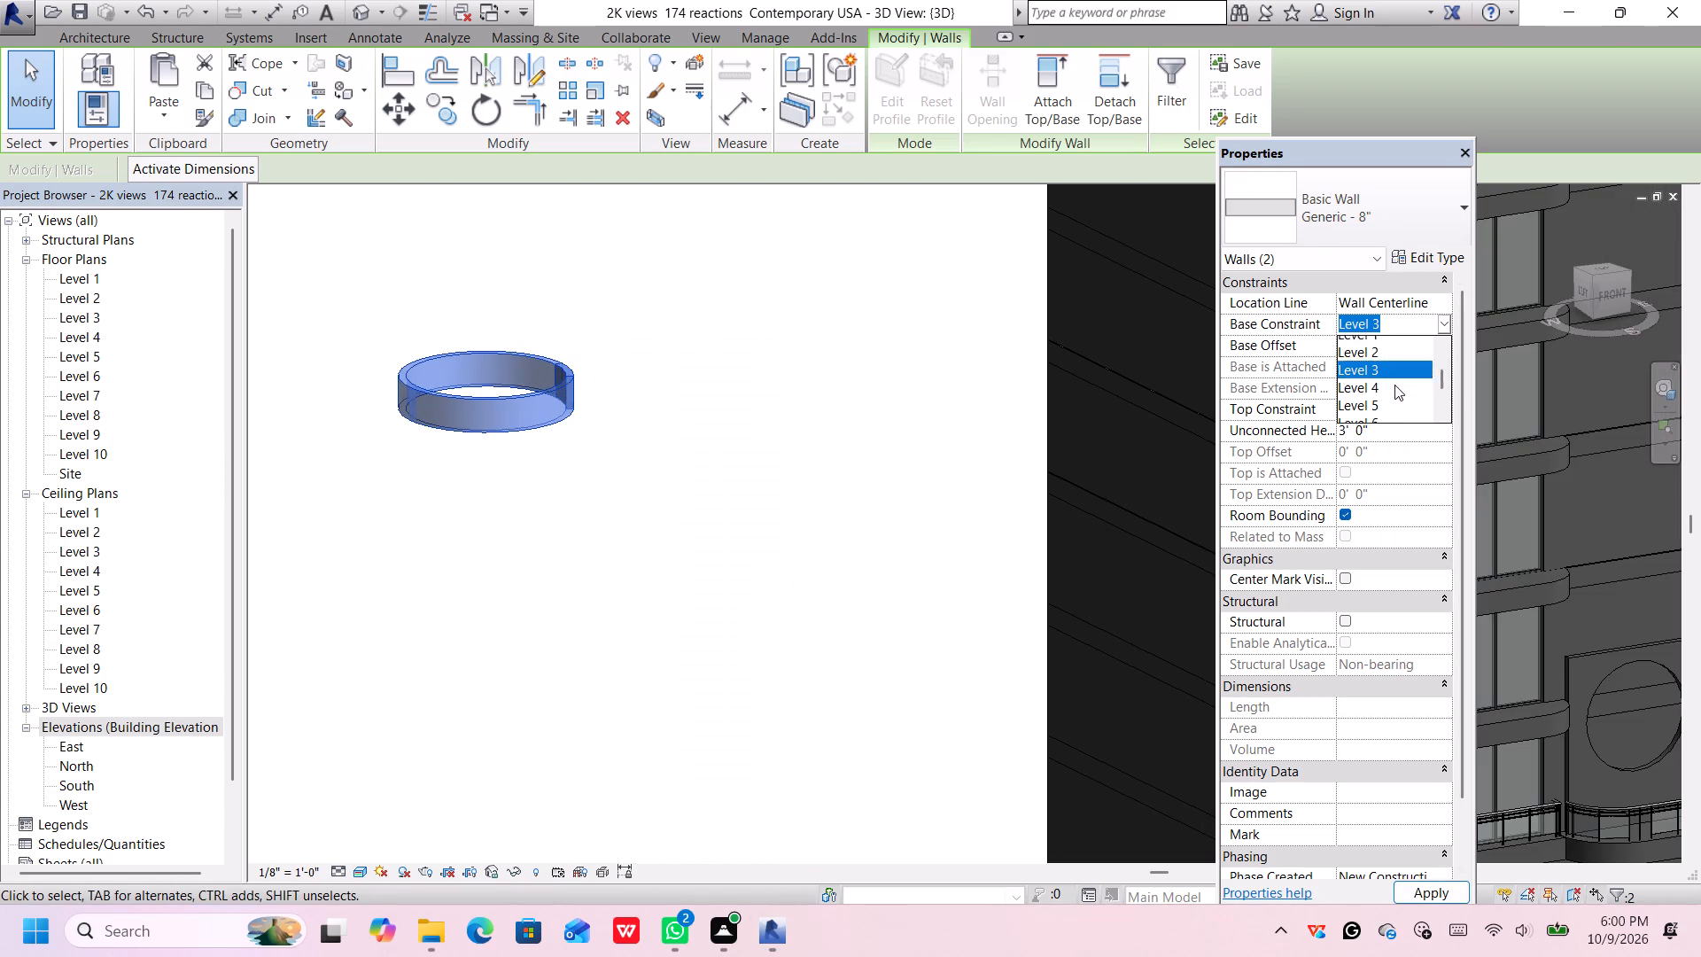
pyautogui.scroll(-3, 1394, 385)
pyautogui.scroll(1, 1395, 381)
pyautogui.scroll(-13, 1395, 381)
pyautogui.doubleClick(1371, 399)
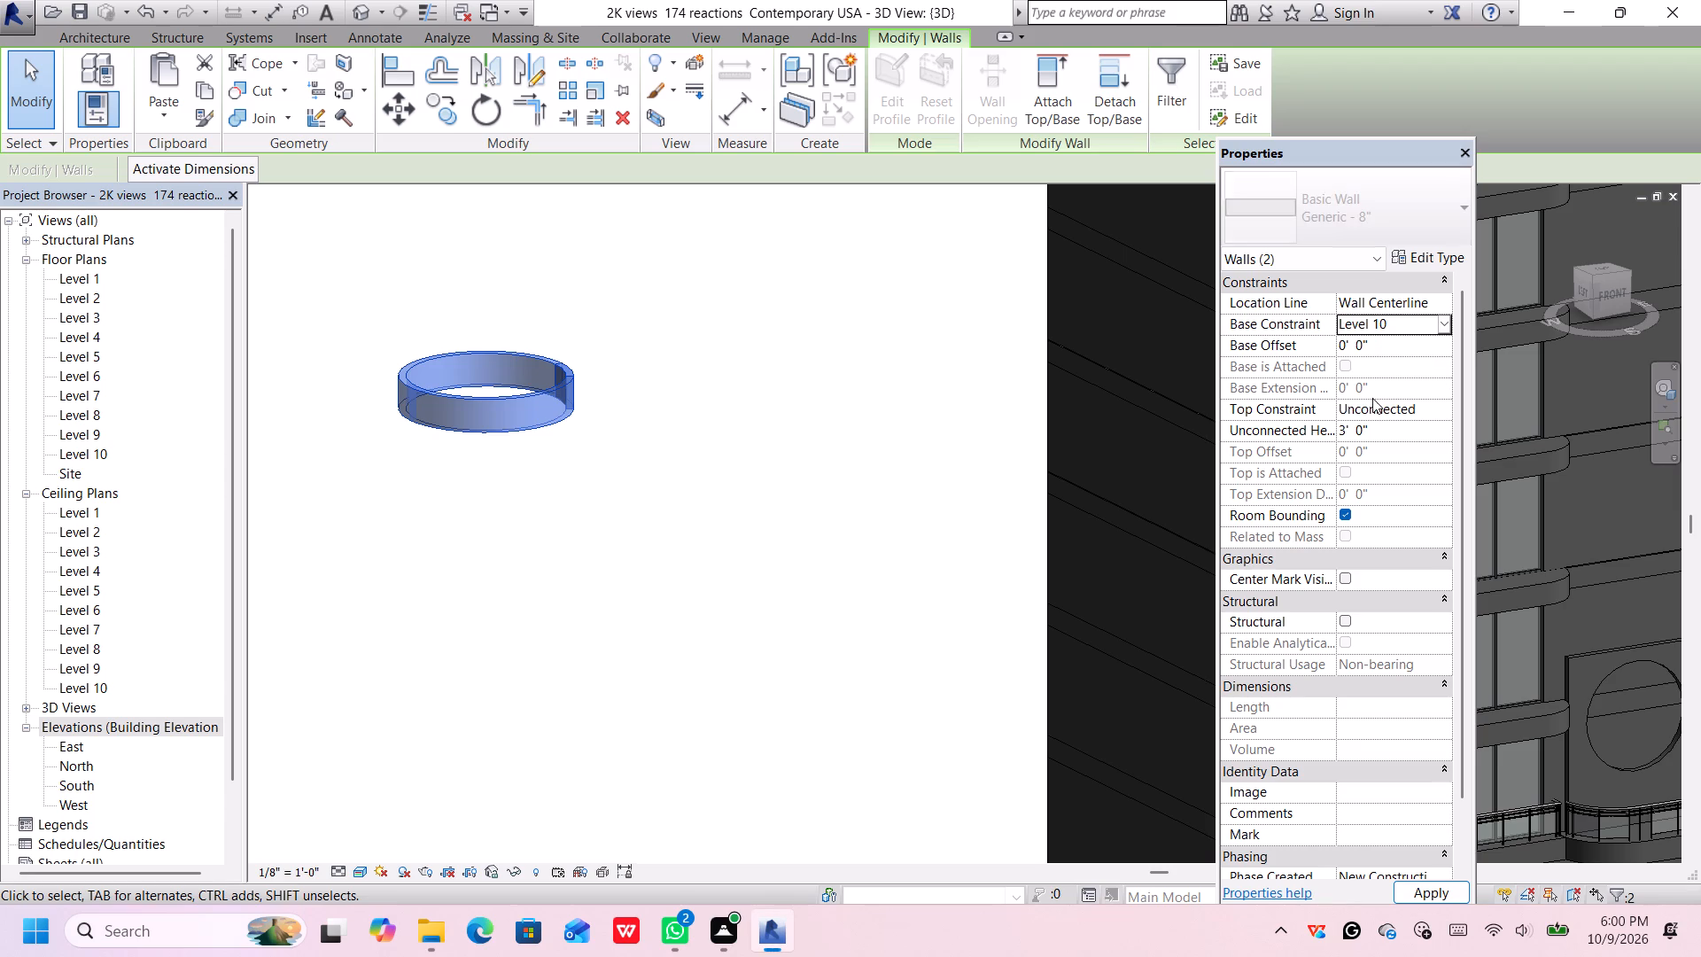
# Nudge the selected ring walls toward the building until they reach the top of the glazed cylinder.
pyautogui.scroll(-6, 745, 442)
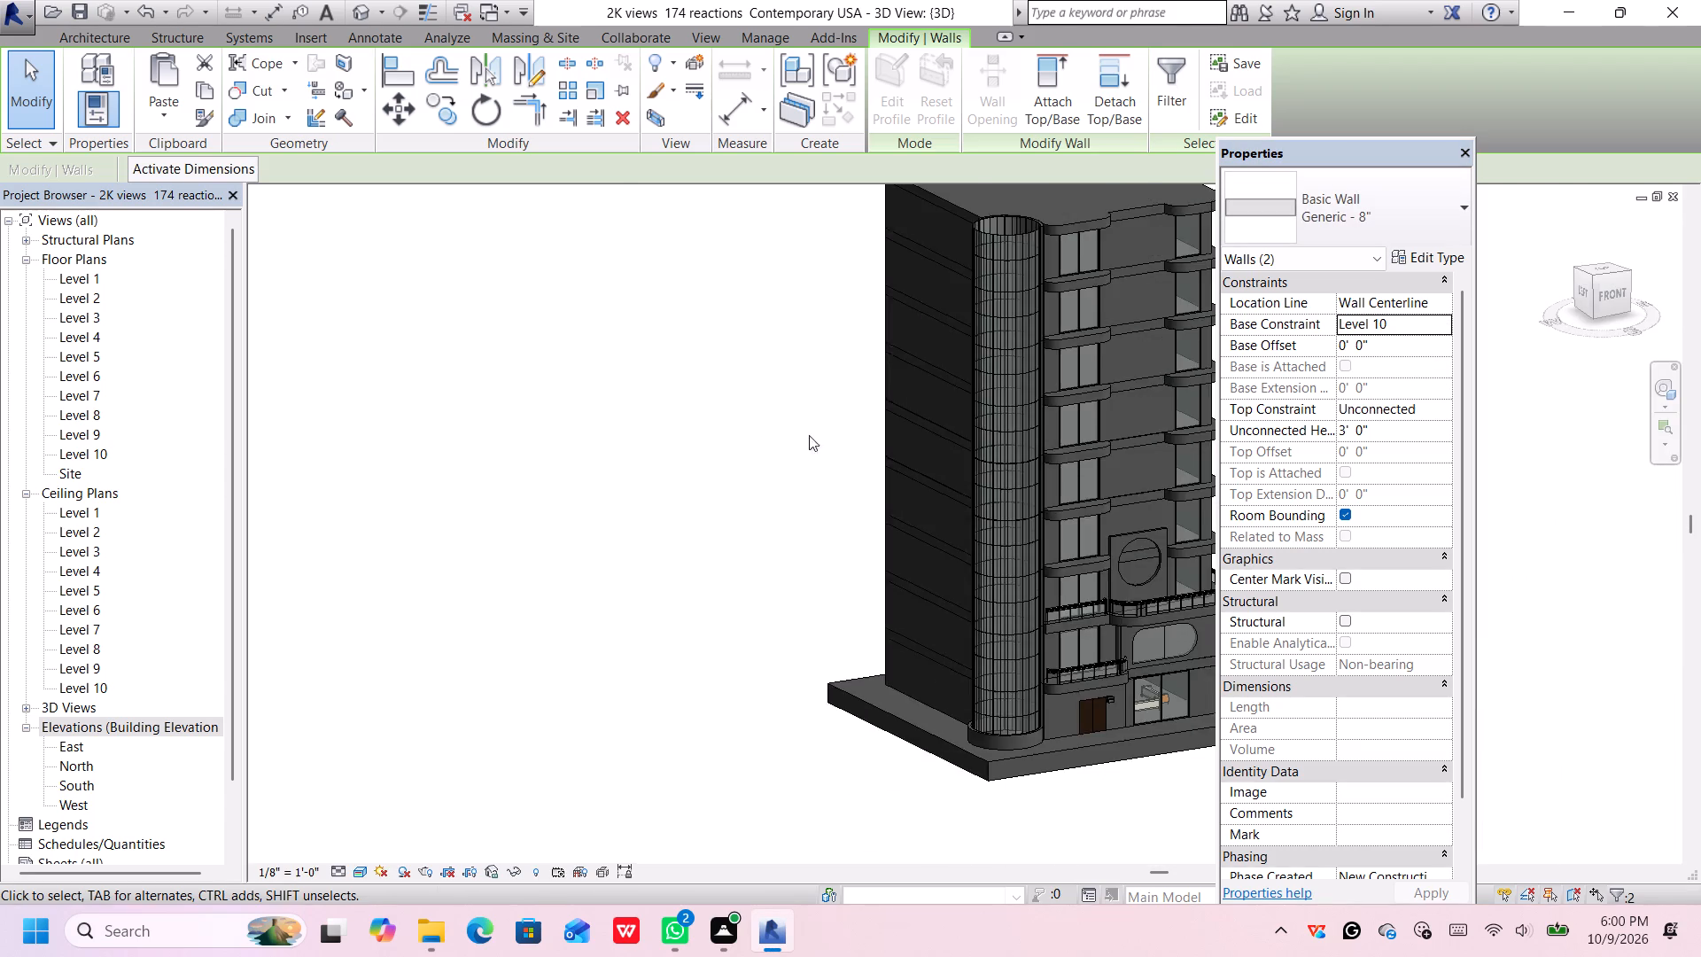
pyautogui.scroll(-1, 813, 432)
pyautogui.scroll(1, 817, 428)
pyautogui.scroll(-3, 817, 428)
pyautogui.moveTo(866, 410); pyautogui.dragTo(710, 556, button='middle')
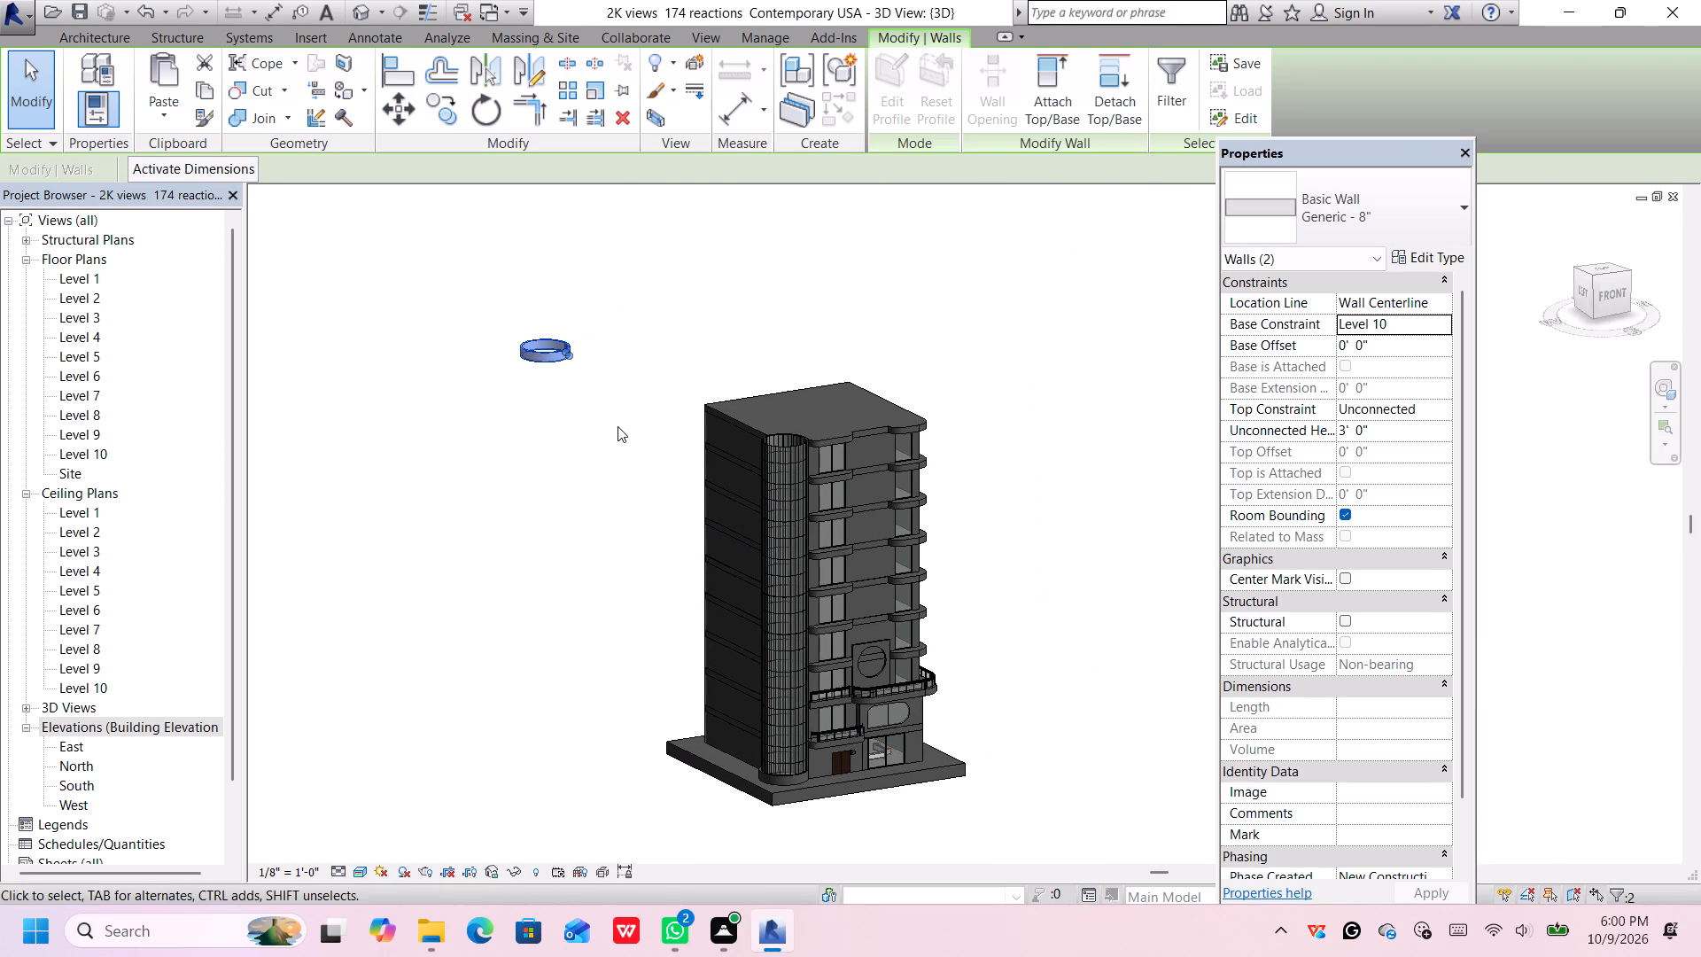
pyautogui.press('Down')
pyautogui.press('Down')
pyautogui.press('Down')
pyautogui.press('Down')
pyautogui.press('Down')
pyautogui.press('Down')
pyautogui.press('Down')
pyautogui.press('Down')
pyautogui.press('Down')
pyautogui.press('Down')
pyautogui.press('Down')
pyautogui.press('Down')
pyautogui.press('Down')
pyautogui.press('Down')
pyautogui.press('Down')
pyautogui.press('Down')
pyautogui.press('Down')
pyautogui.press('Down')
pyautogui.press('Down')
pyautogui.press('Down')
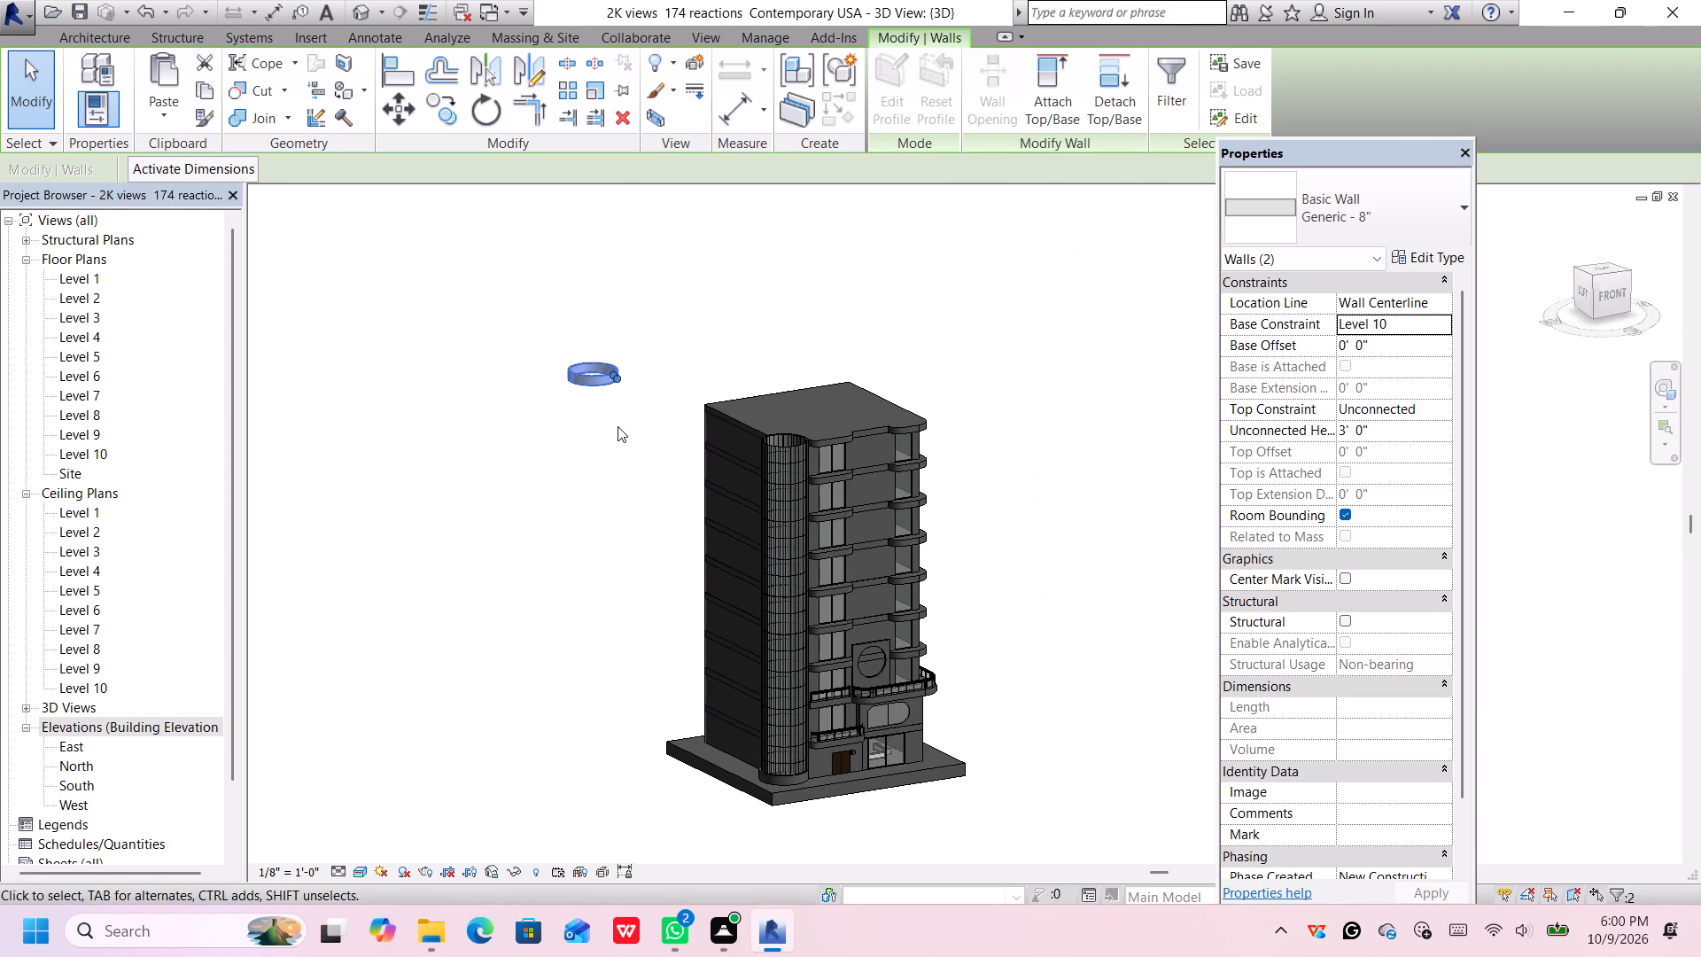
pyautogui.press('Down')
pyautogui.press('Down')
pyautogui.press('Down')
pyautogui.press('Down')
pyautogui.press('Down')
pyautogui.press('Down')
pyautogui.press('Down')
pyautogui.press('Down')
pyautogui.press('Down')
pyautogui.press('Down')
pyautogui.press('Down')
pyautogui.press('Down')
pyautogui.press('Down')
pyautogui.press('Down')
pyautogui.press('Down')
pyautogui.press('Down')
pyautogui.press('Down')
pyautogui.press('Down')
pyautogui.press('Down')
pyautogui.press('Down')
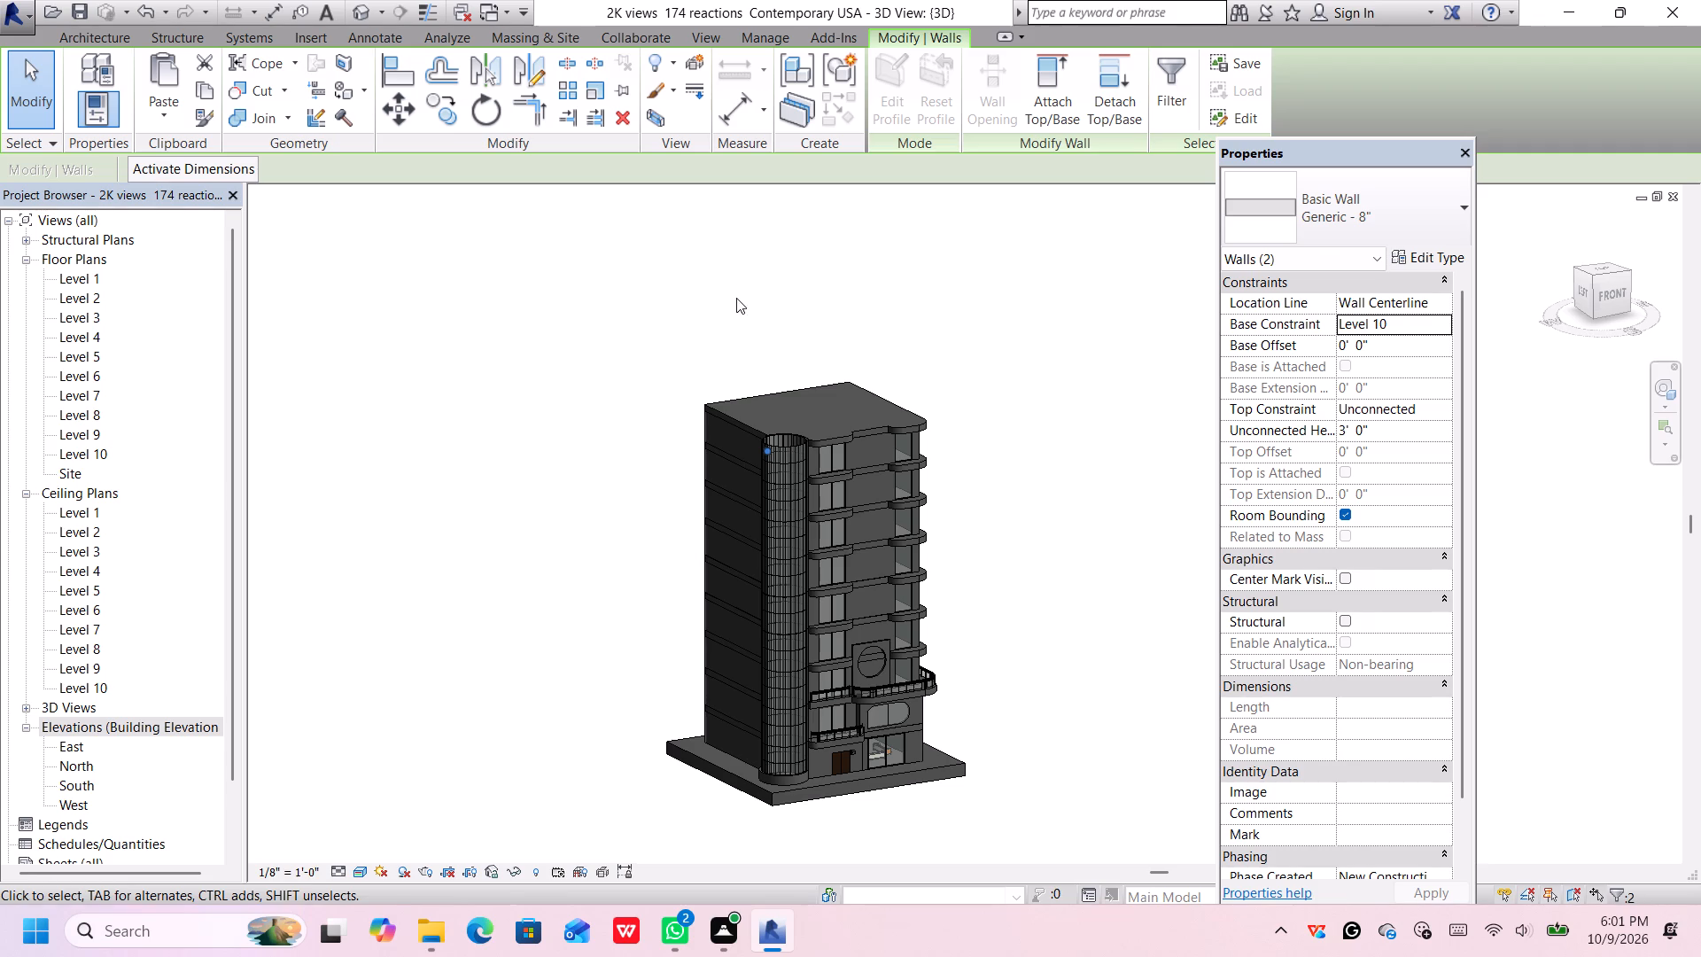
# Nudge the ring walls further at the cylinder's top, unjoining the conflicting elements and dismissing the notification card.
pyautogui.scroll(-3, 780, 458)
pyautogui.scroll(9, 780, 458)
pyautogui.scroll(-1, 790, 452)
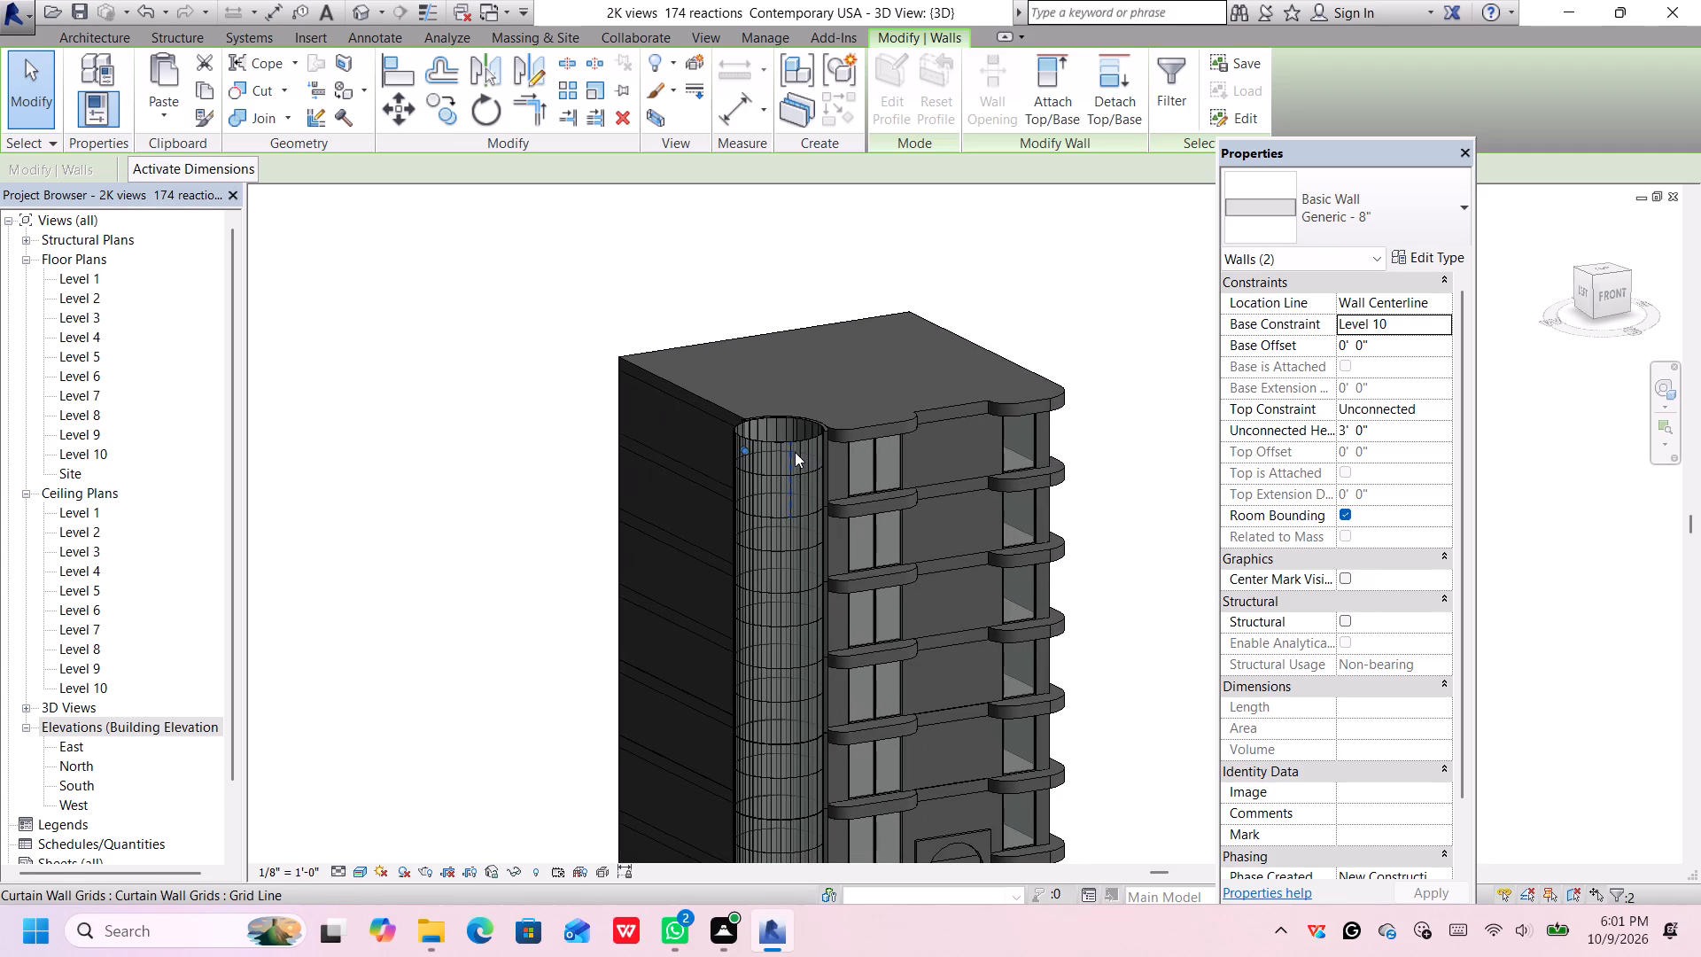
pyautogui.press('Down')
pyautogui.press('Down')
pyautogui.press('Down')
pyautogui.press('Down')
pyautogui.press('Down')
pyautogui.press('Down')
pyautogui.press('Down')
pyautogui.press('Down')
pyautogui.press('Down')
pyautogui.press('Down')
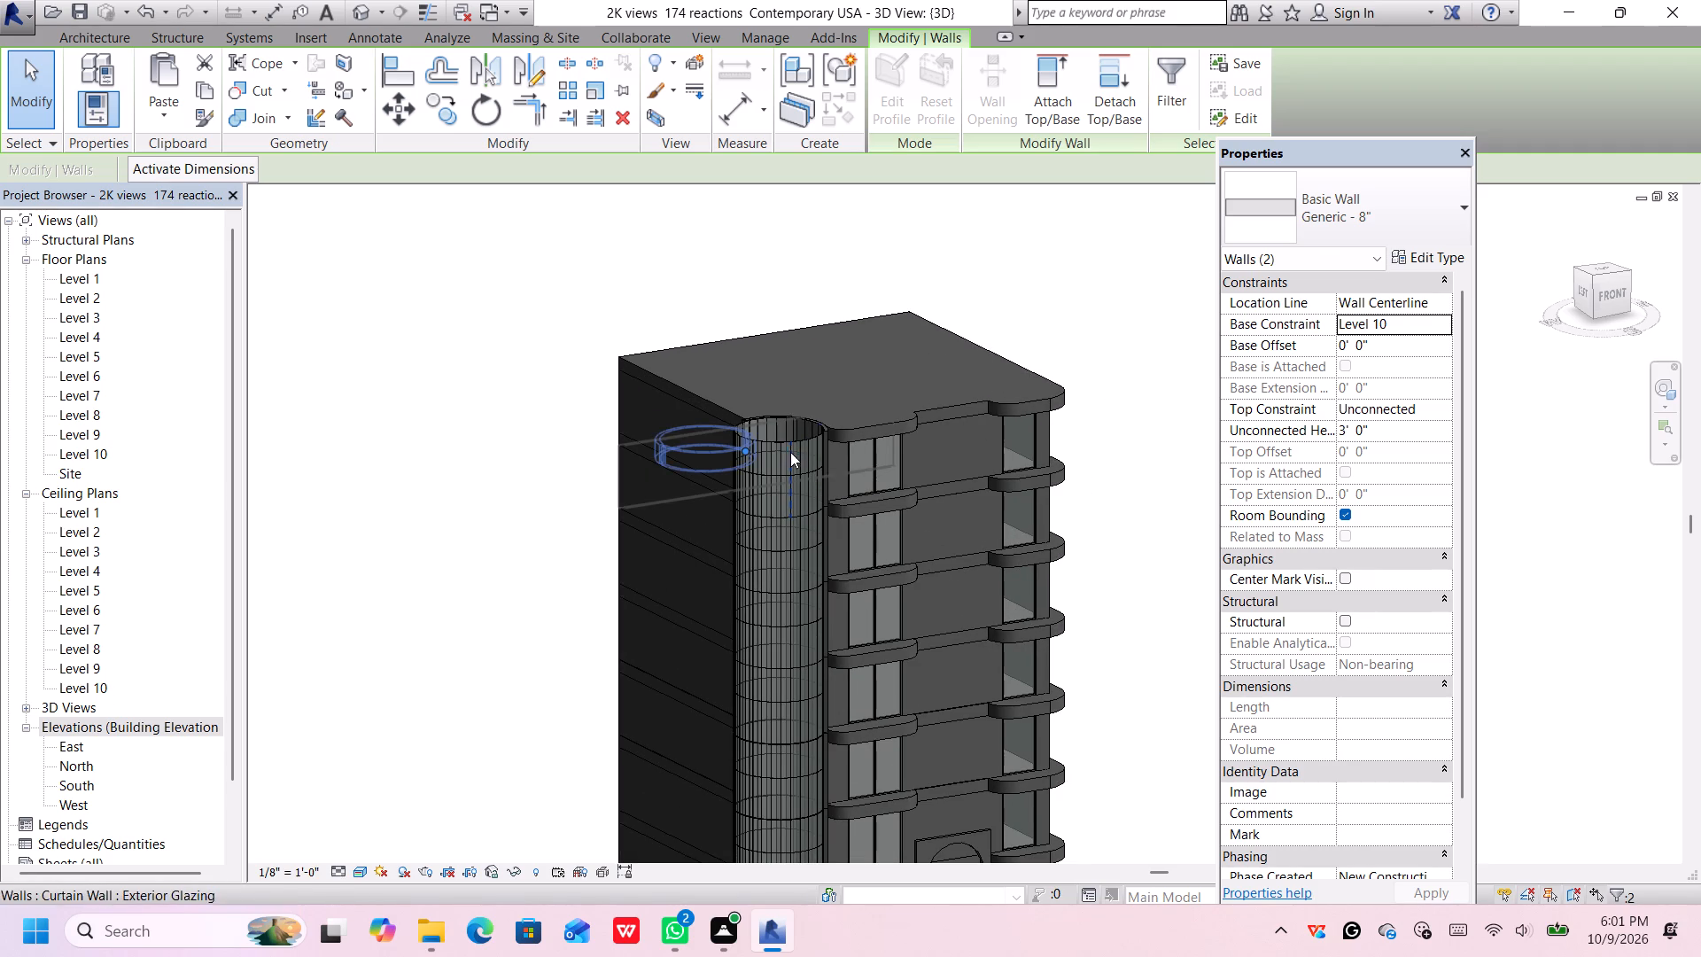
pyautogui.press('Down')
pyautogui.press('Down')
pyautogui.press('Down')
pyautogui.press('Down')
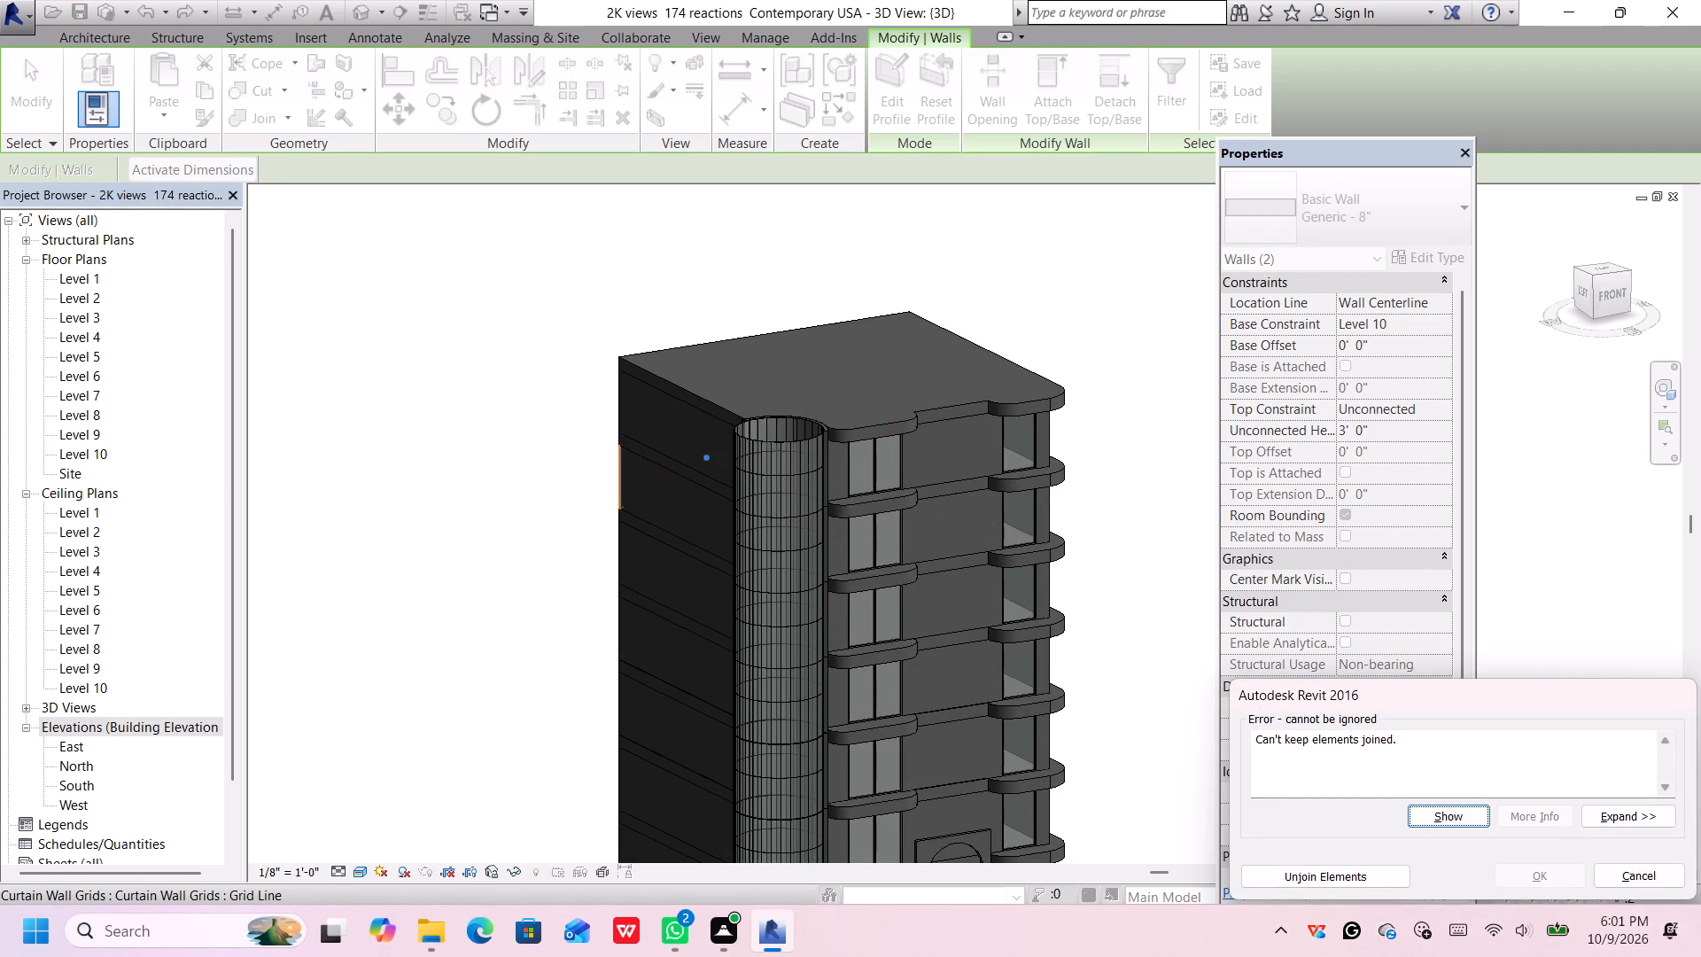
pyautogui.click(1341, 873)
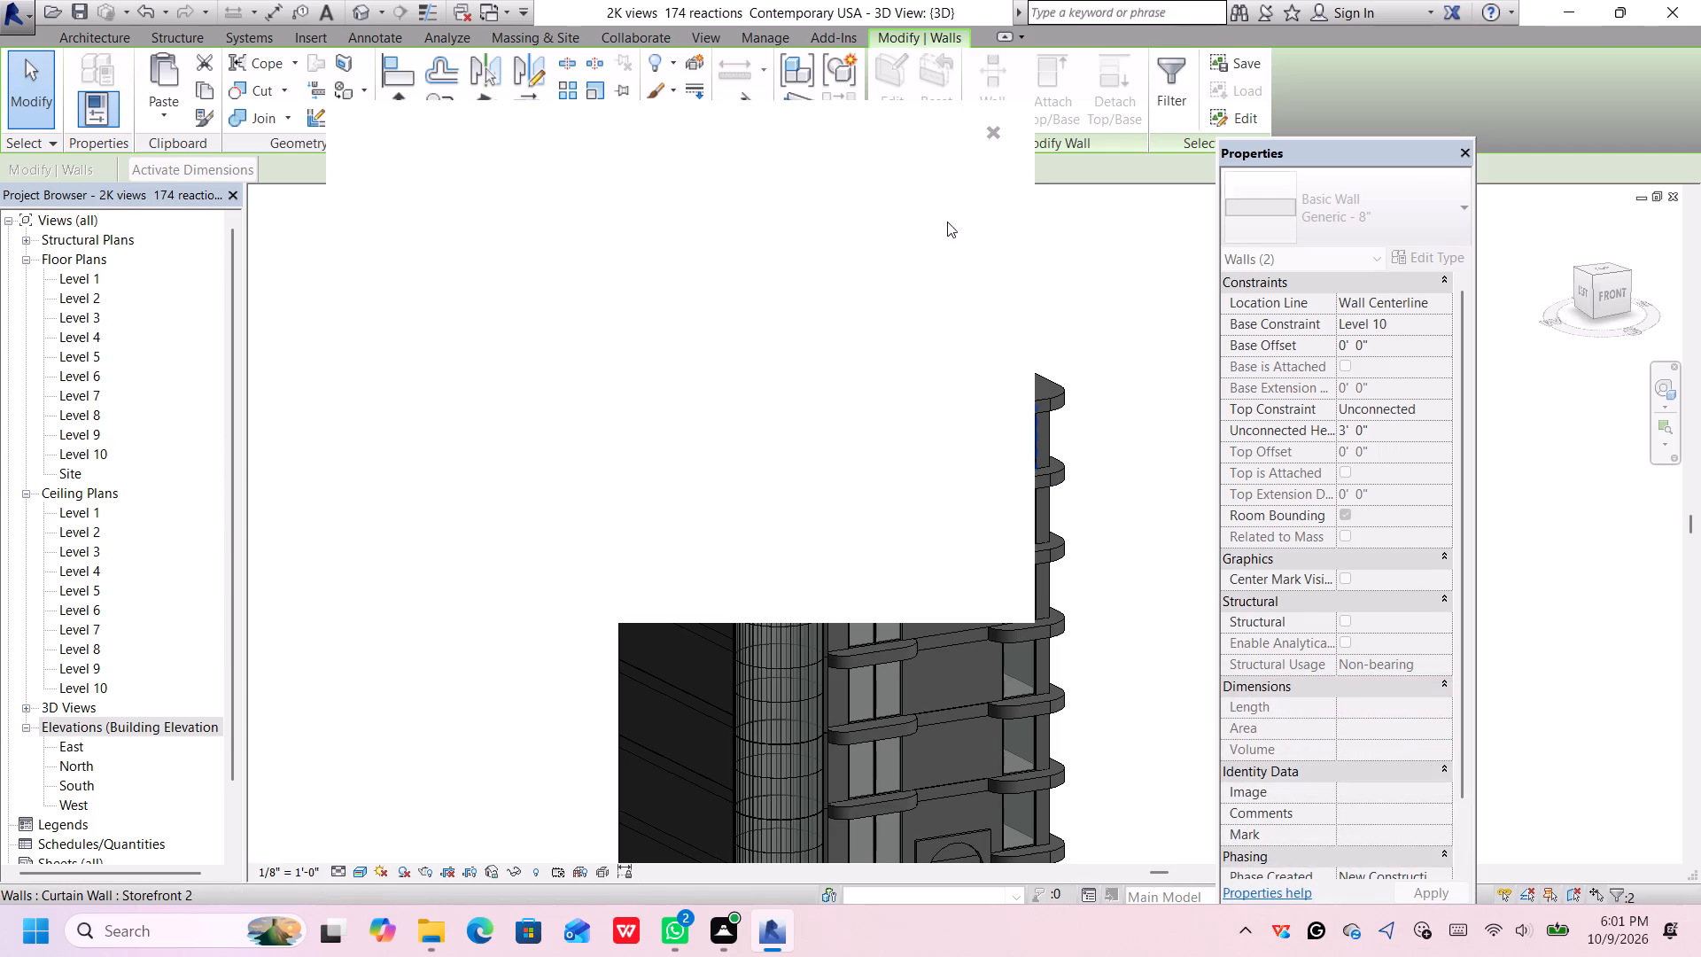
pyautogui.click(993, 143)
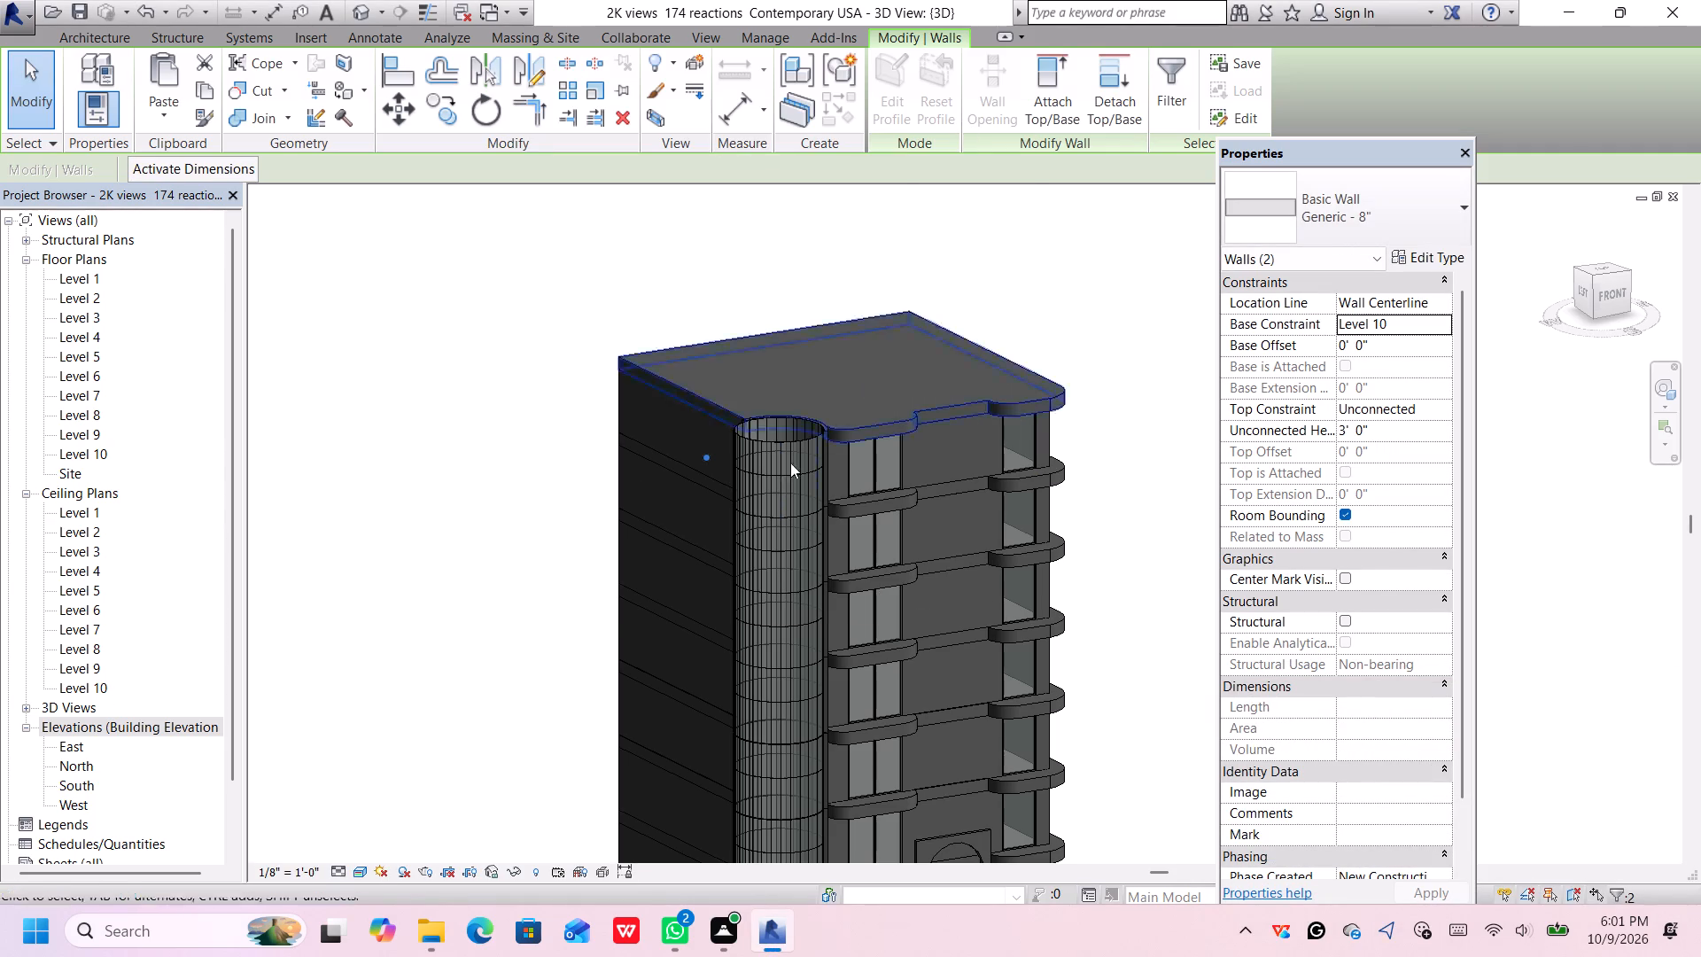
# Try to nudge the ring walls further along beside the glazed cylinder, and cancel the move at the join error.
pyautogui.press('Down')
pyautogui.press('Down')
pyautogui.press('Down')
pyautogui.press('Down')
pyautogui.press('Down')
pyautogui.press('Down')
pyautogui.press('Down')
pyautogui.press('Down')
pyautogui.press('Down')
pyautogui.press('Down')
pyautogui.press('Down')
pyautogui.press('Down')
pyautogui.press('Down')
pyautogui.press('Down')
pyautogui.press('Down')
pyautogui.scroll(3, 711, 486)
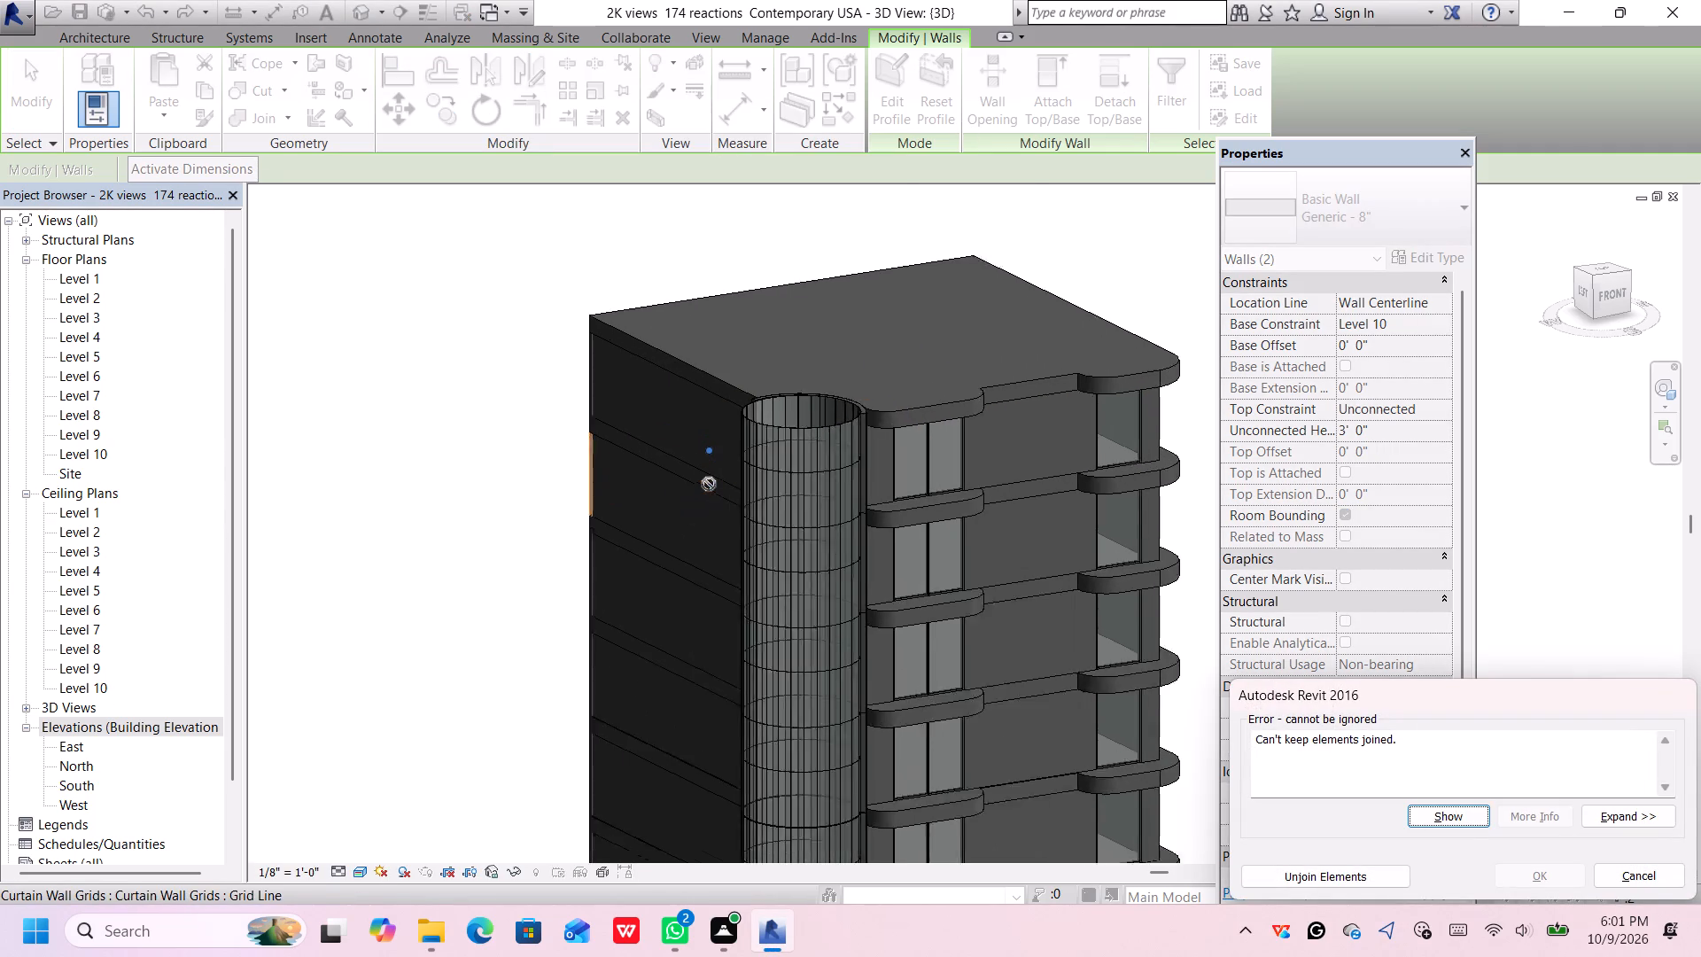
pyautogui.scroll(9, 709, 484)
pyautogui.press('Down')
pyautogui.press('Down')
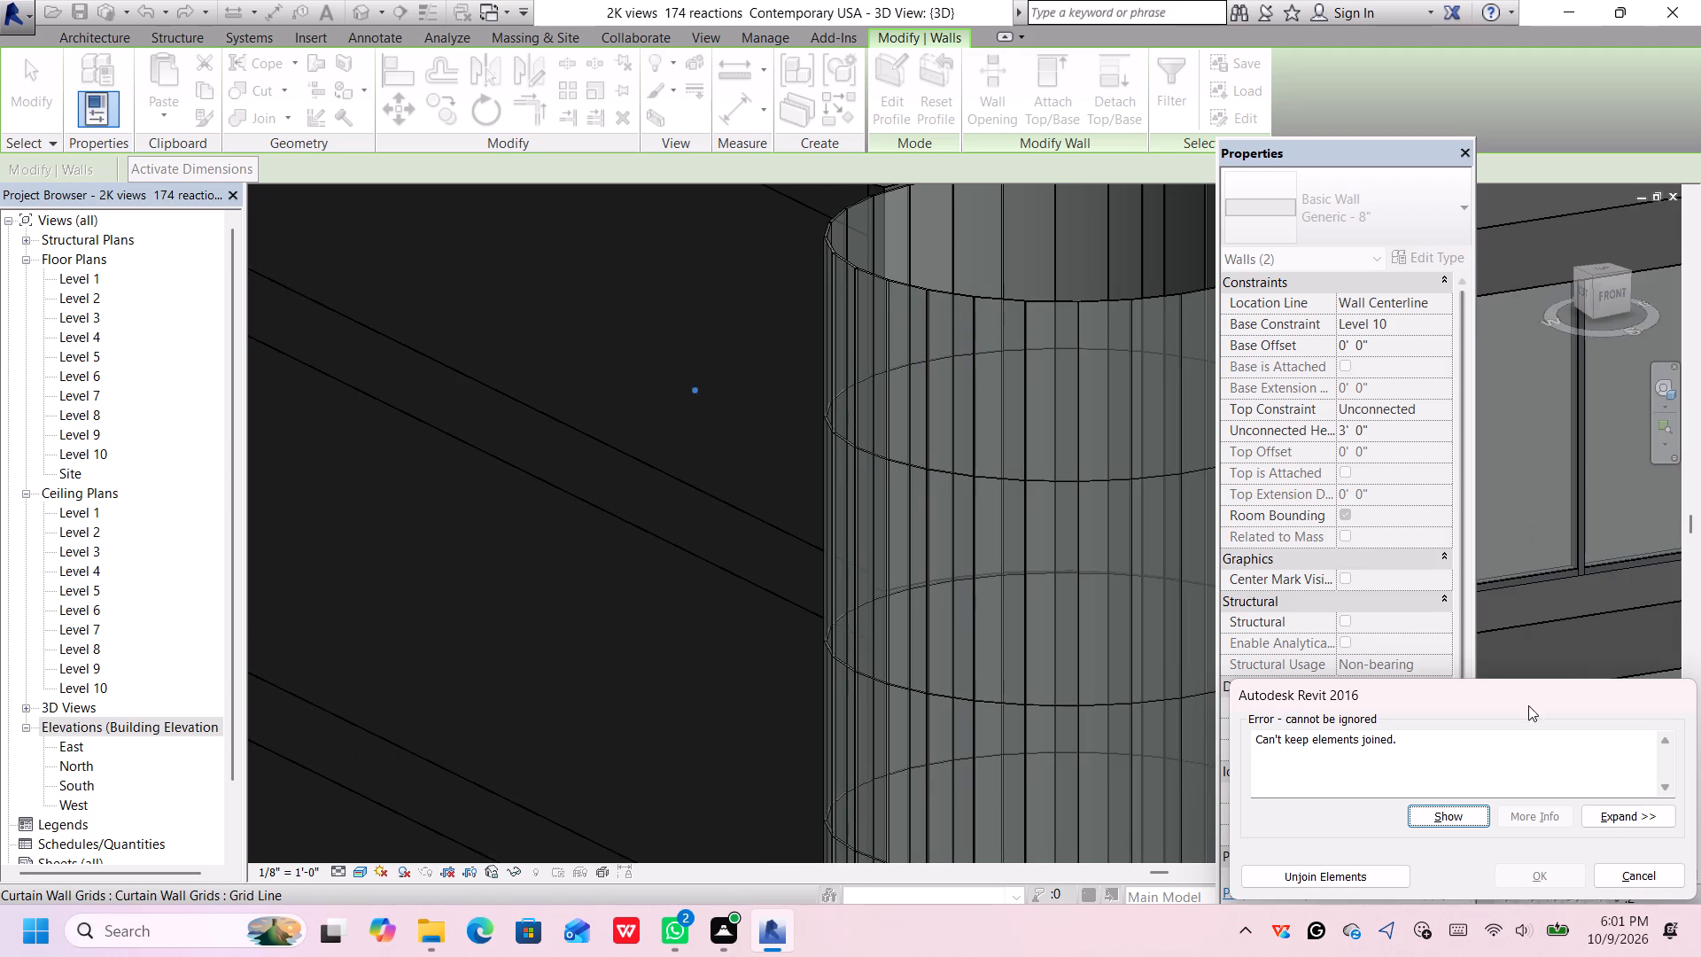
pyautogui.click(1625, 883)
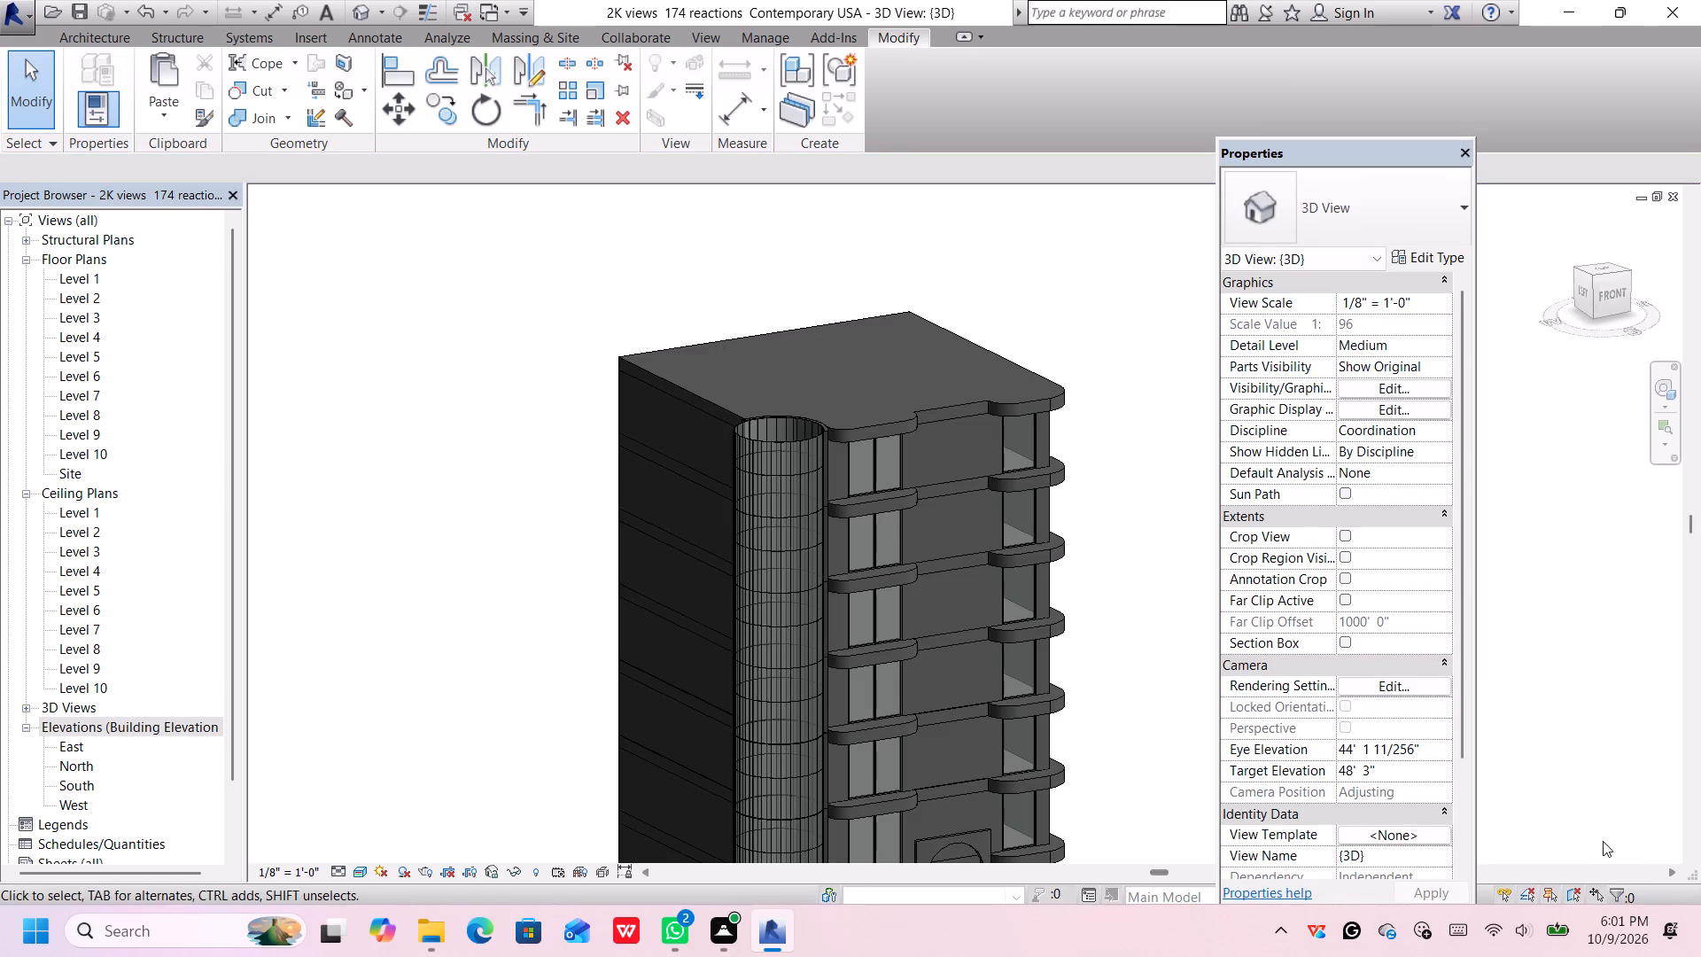
# Examine the facade, the base and the top of the glazed cylinder from several angles to locate the ring walls.
pyautogui.scroll(-4, 684, 527)
pyautogui.scroll(4, 717, 514)
pyautogui.moveTo(751, 543); pyautogui.dragTo(750, 346, button='middle')
pyautogui.scroll(1, 753, 385)
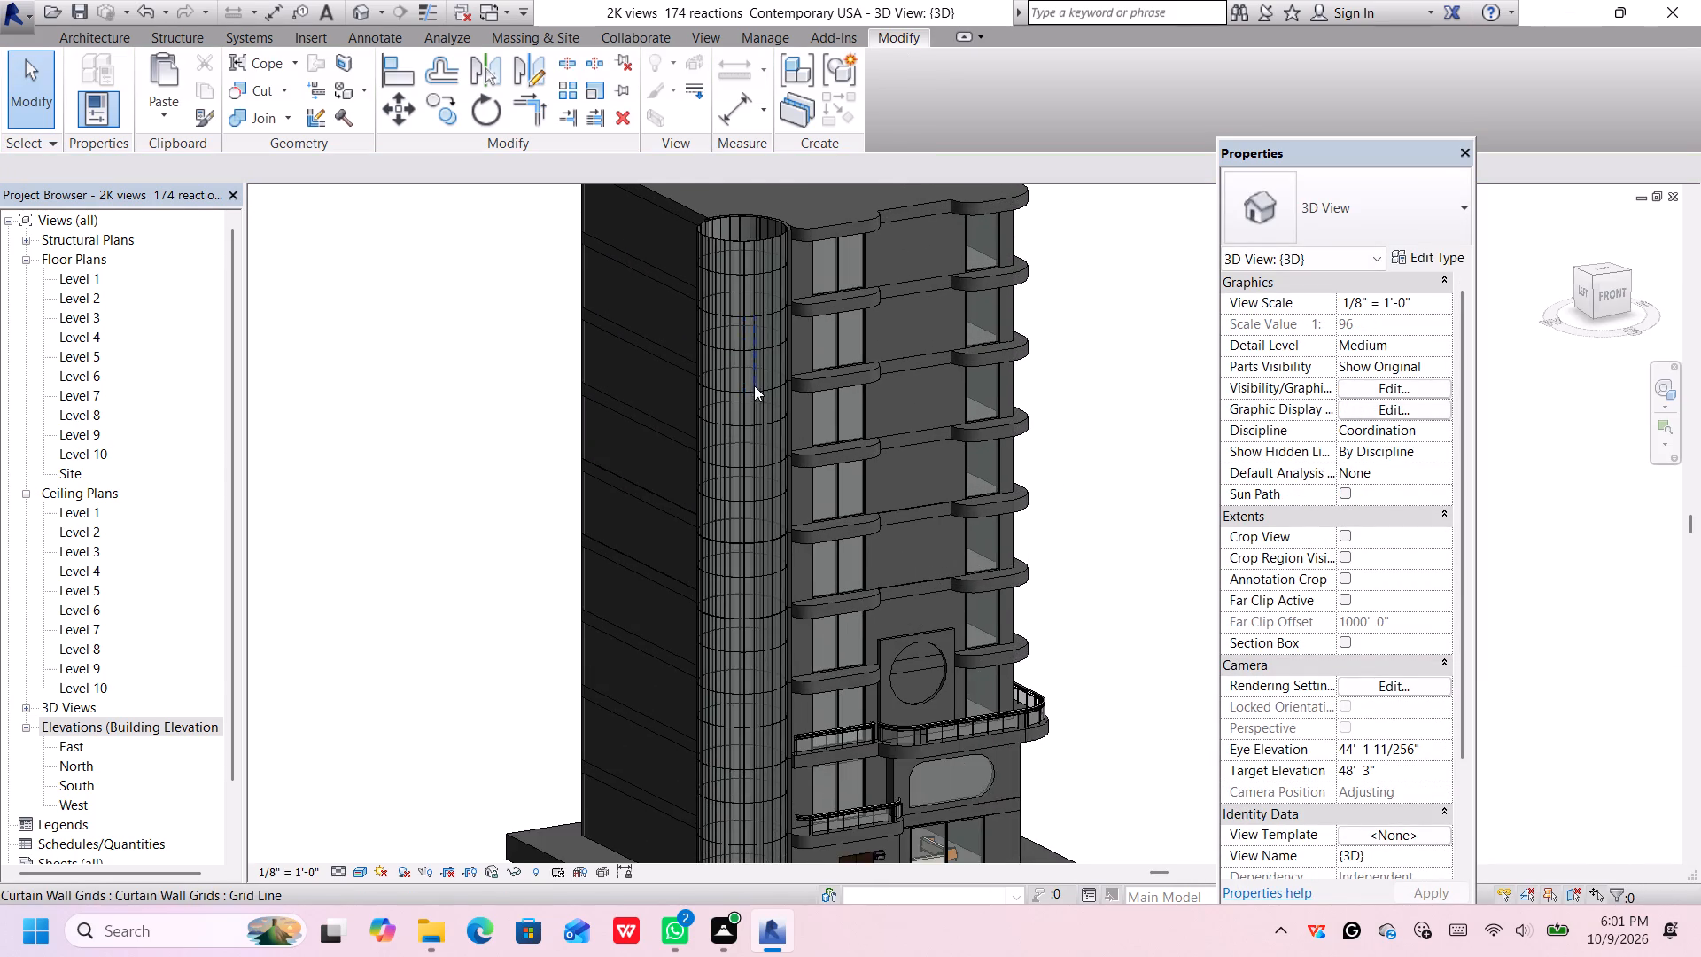
pyautogui.scroll(-6, 754, 385)
pyautogui.scroll(5, 902, 615)
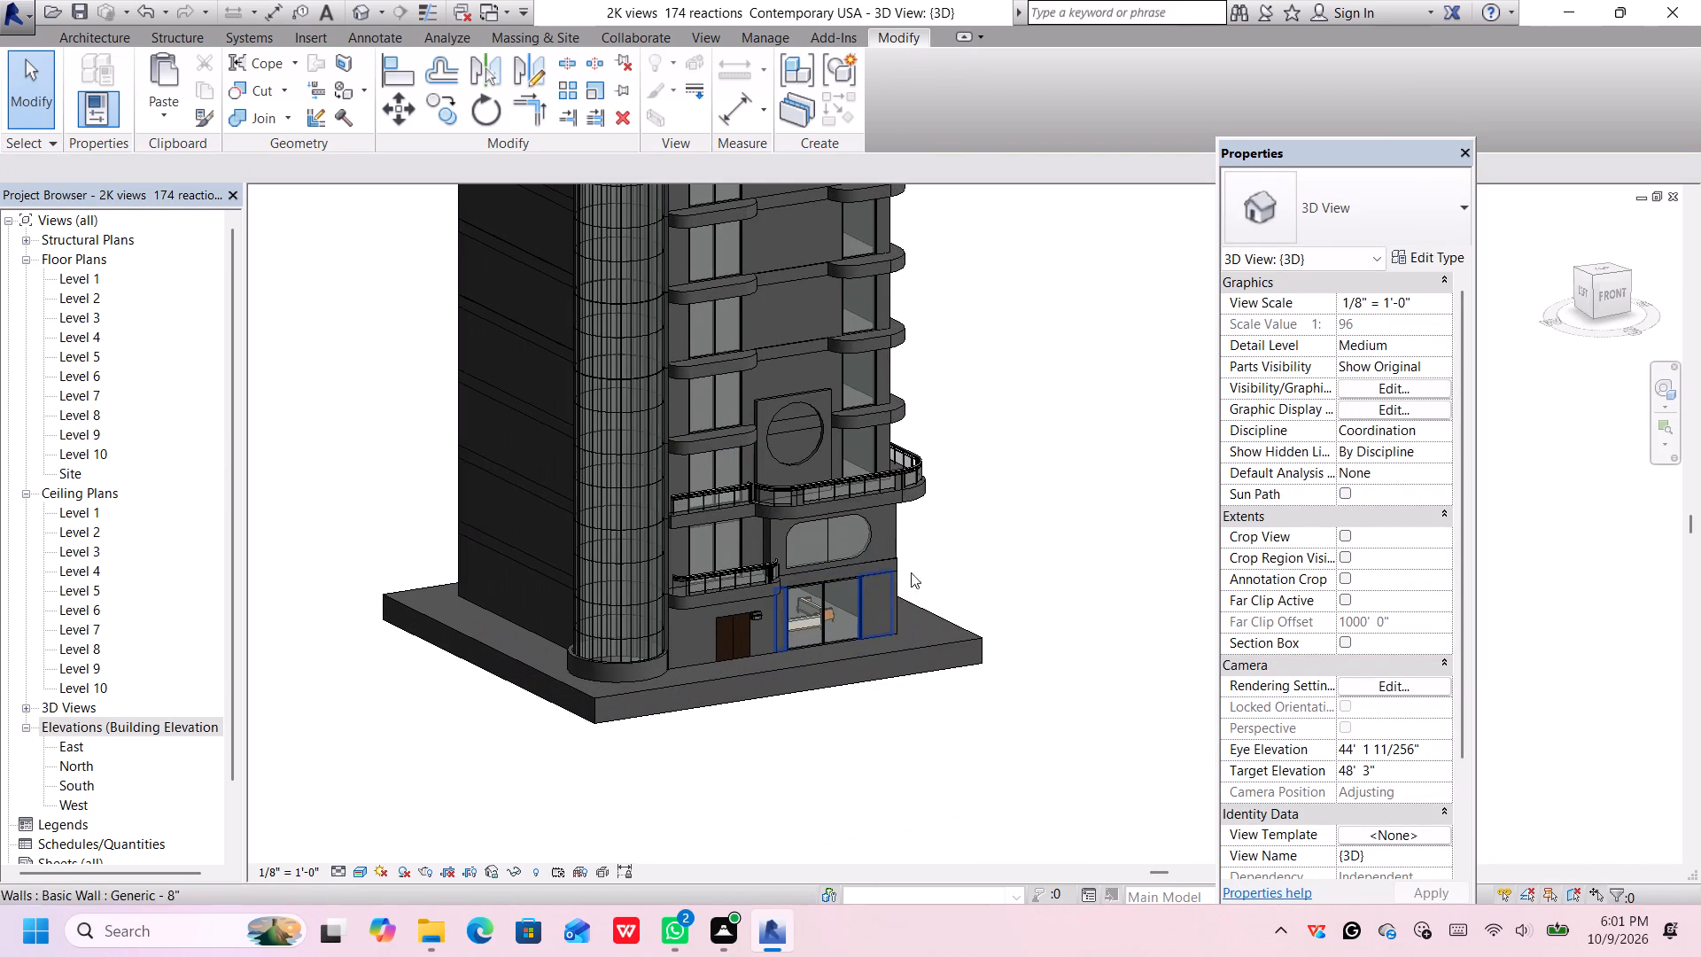
pyautogui.scroll(-1, 1013, 439)
pyautogui.scroll(2, 1013, 439)
pyautogui.scroll(-3, 1013, 439)
pyautogui.moveTo(1013, 442); pyautogui.dragTo(1021, 551, button='middle')
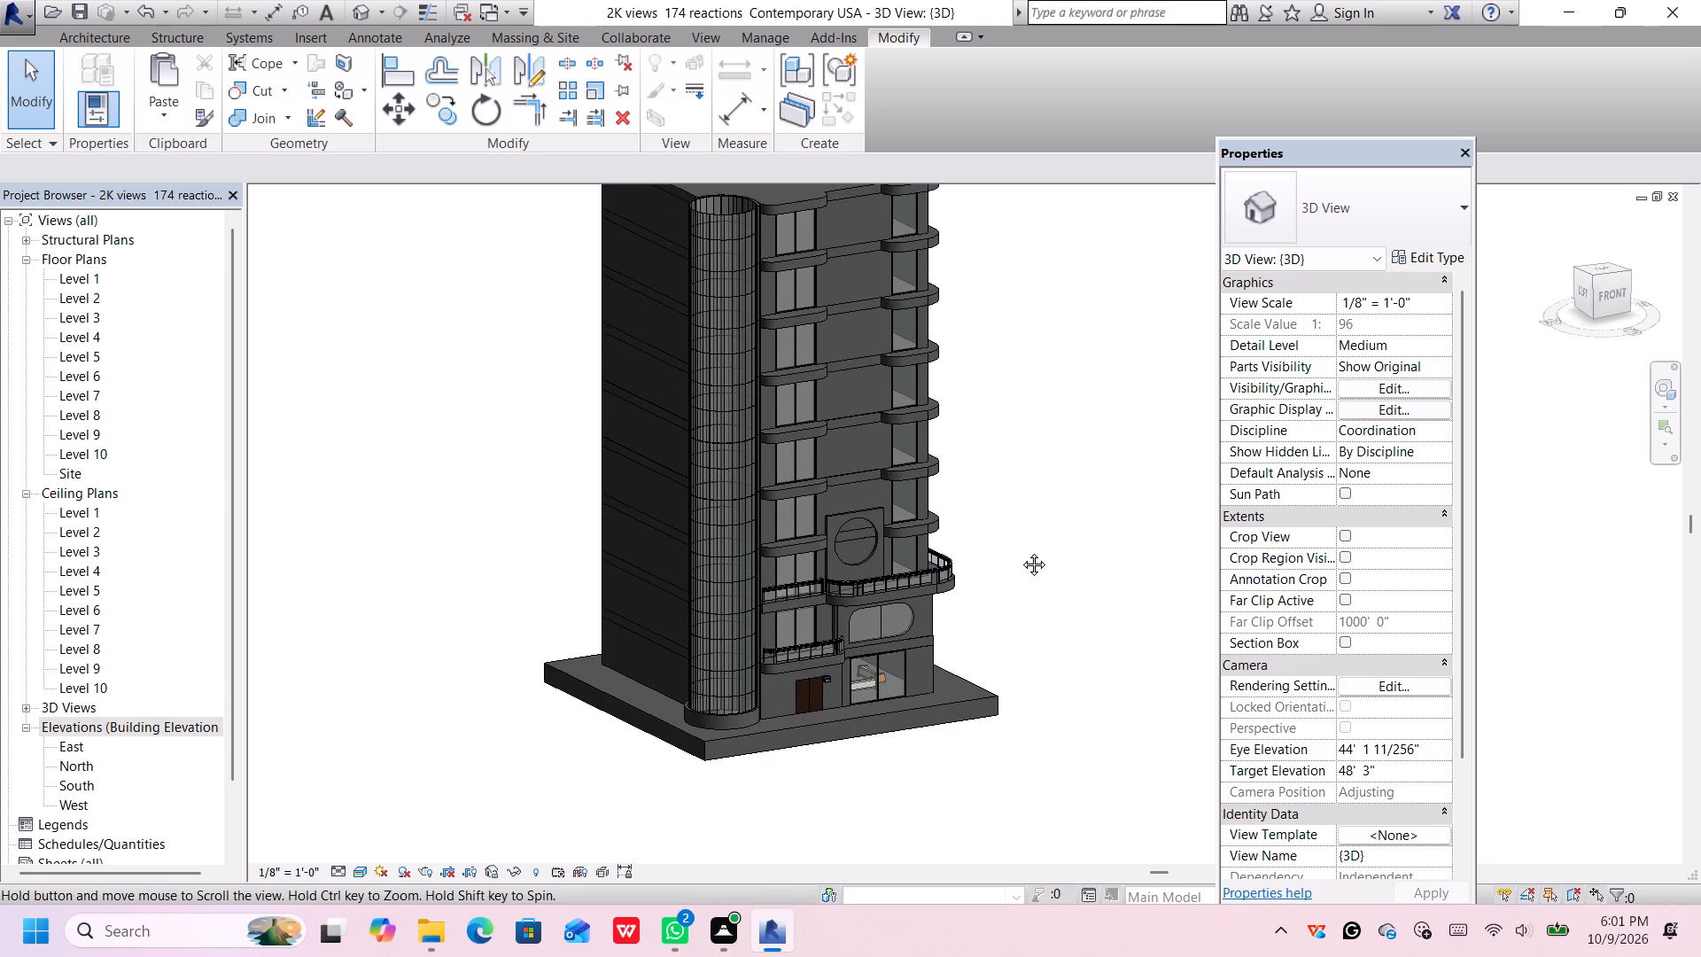
pyautogui.moveTo(1021, 551); pyautogui.dragTo(1132, 560, button='middle')
pyautogui.keyDown('shift'); pyautogui.moveTo(964, 422); pyautogui.dragTo(741, 702, button='middle'); pyautogui.keyUp('shift')
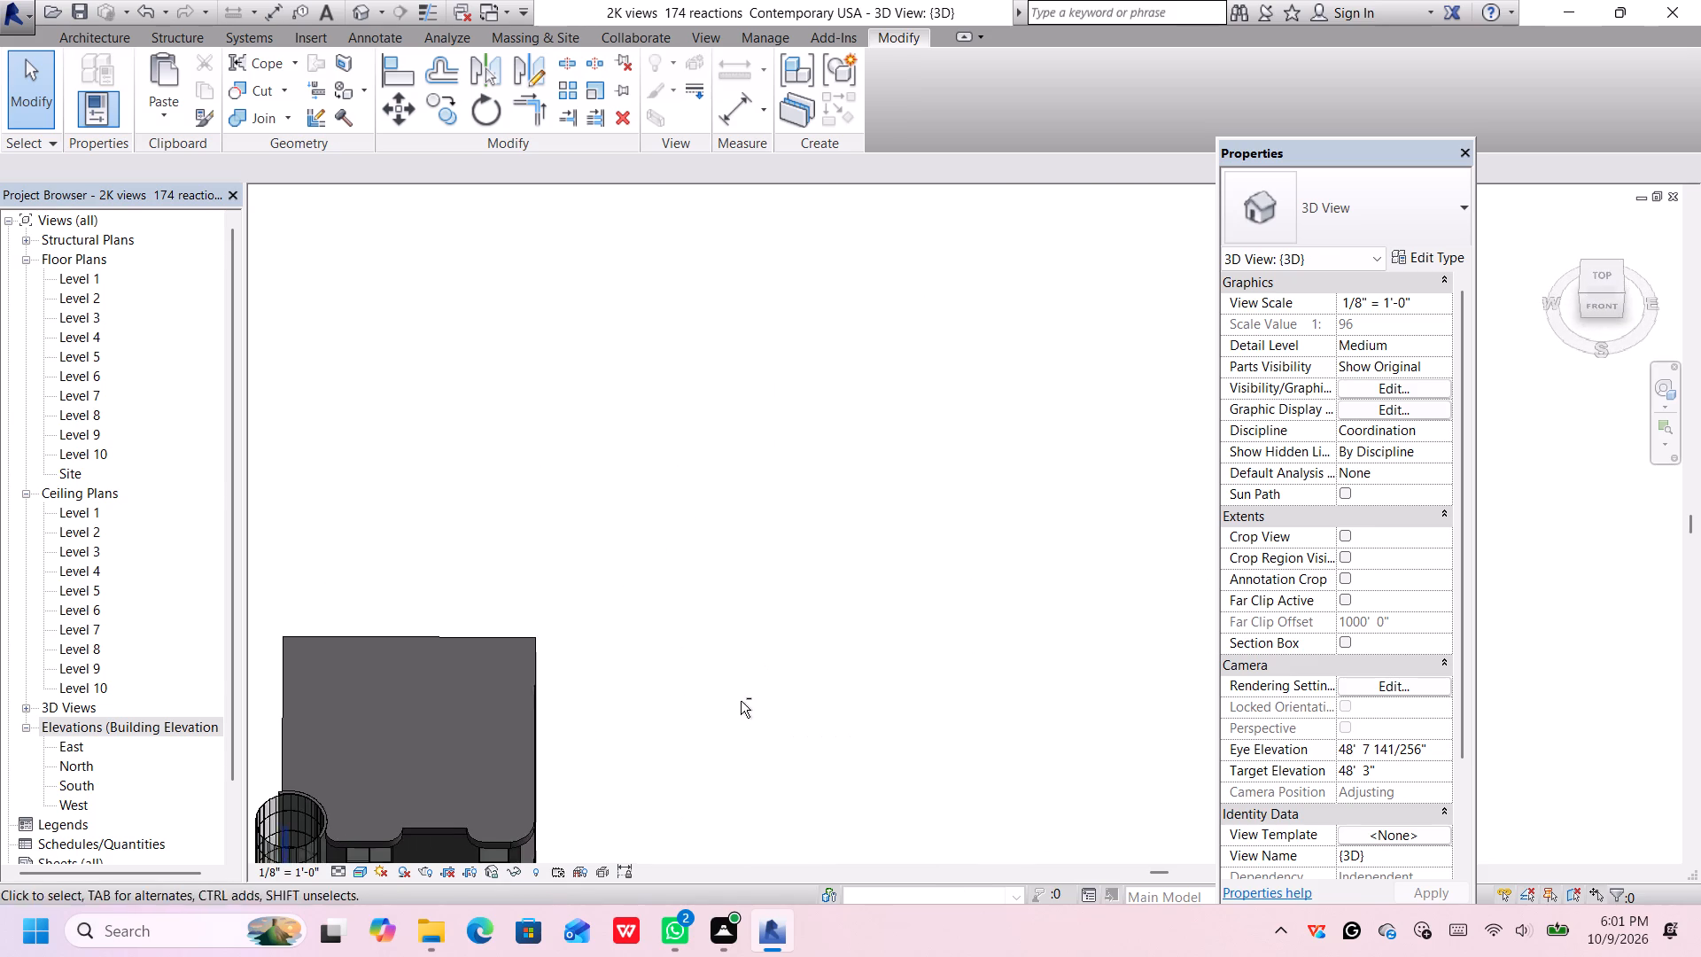
pyautogui.keyDown('shift'); pyautogui.moveTo(741, 699); pyautogui.dragTo(936, 630, button='middle'); pyautogui.keyUp('shift')
pyautogui.scroll(2, 975, 475)
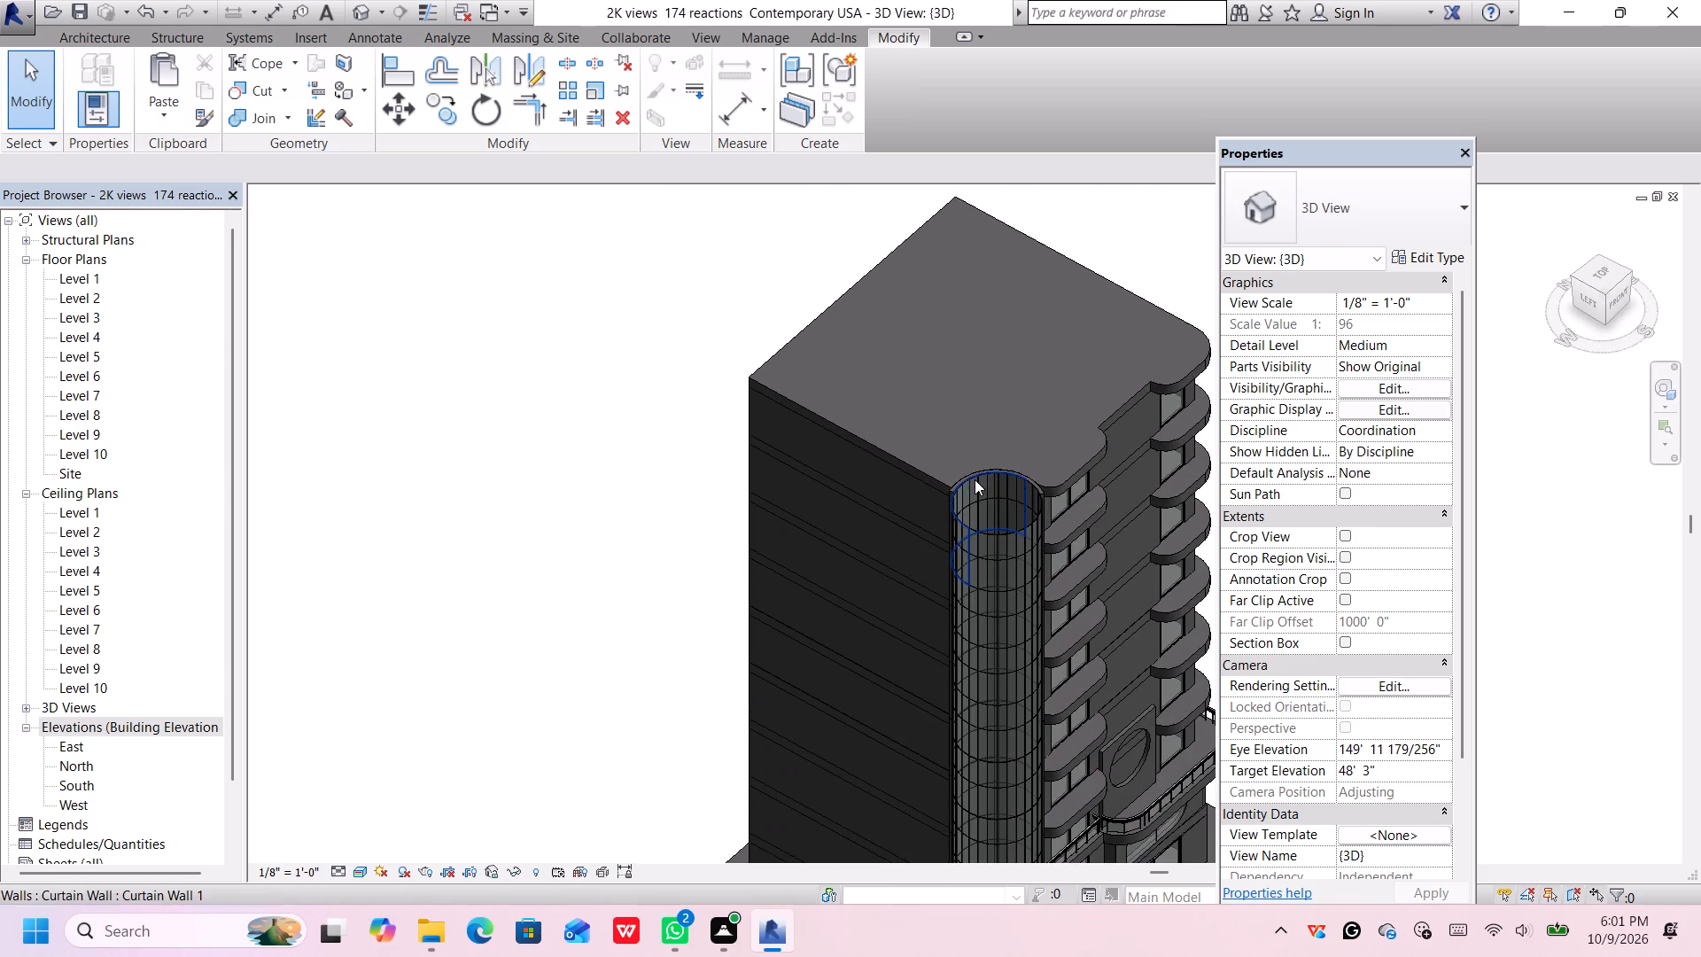
pyautogui.moveTo(973, 481); pyautogui.dragTo(849, 482, button='middle')
pyautogui.middleClick(849, 482)
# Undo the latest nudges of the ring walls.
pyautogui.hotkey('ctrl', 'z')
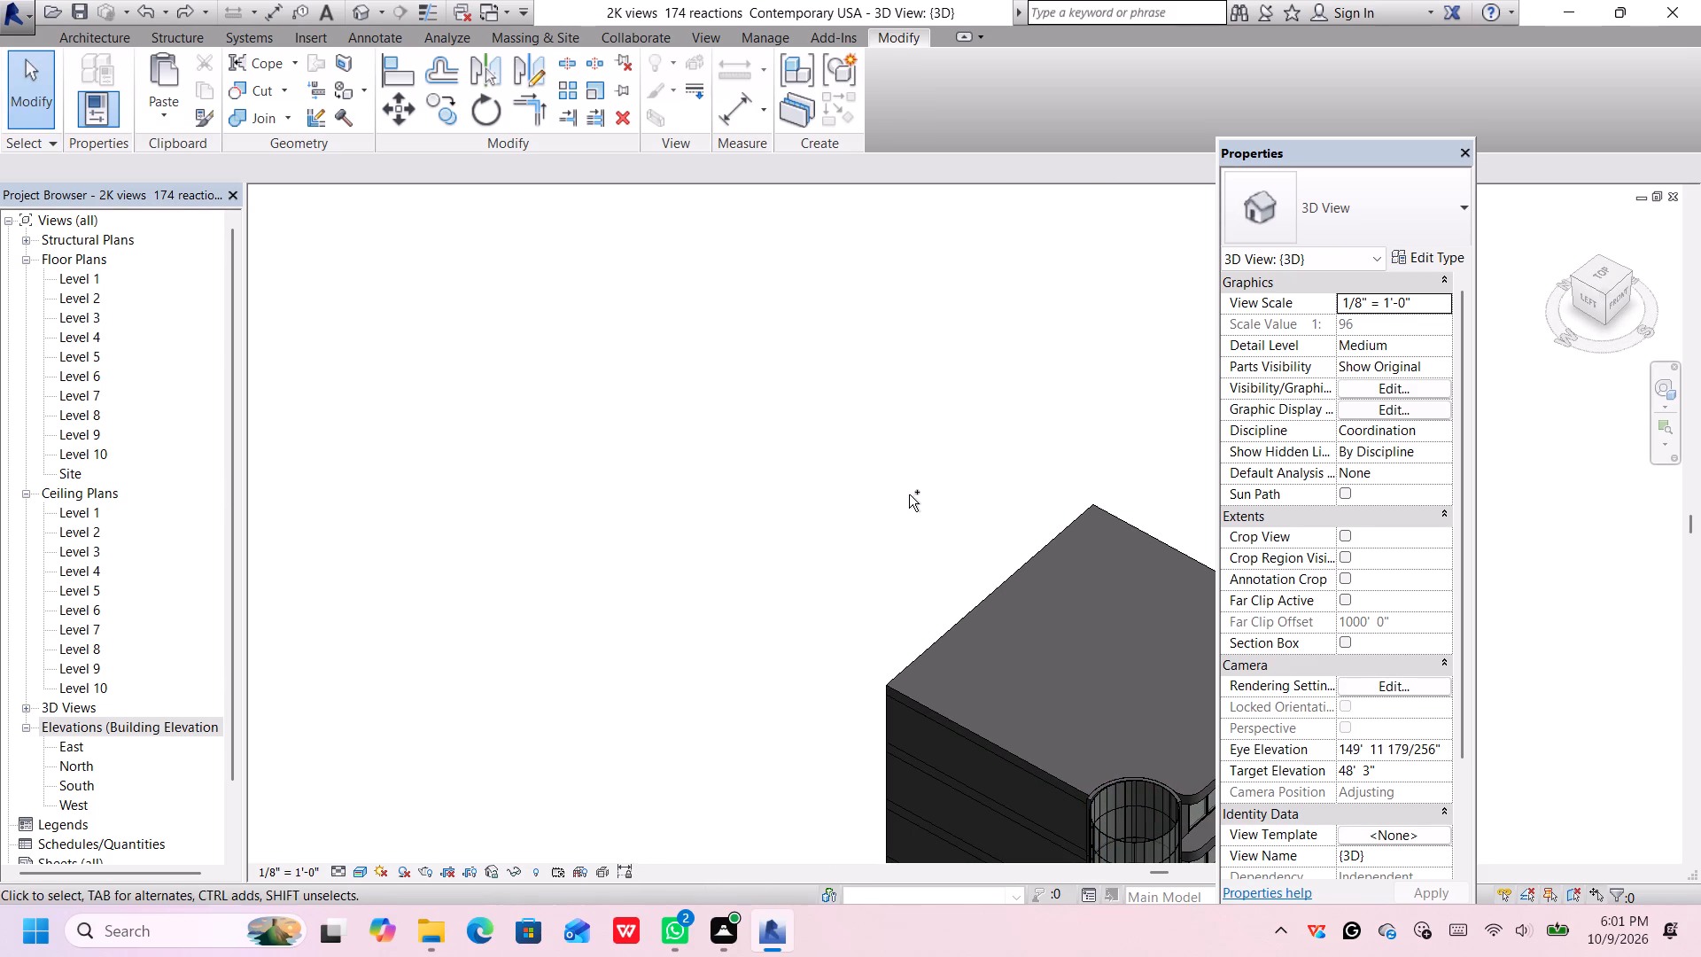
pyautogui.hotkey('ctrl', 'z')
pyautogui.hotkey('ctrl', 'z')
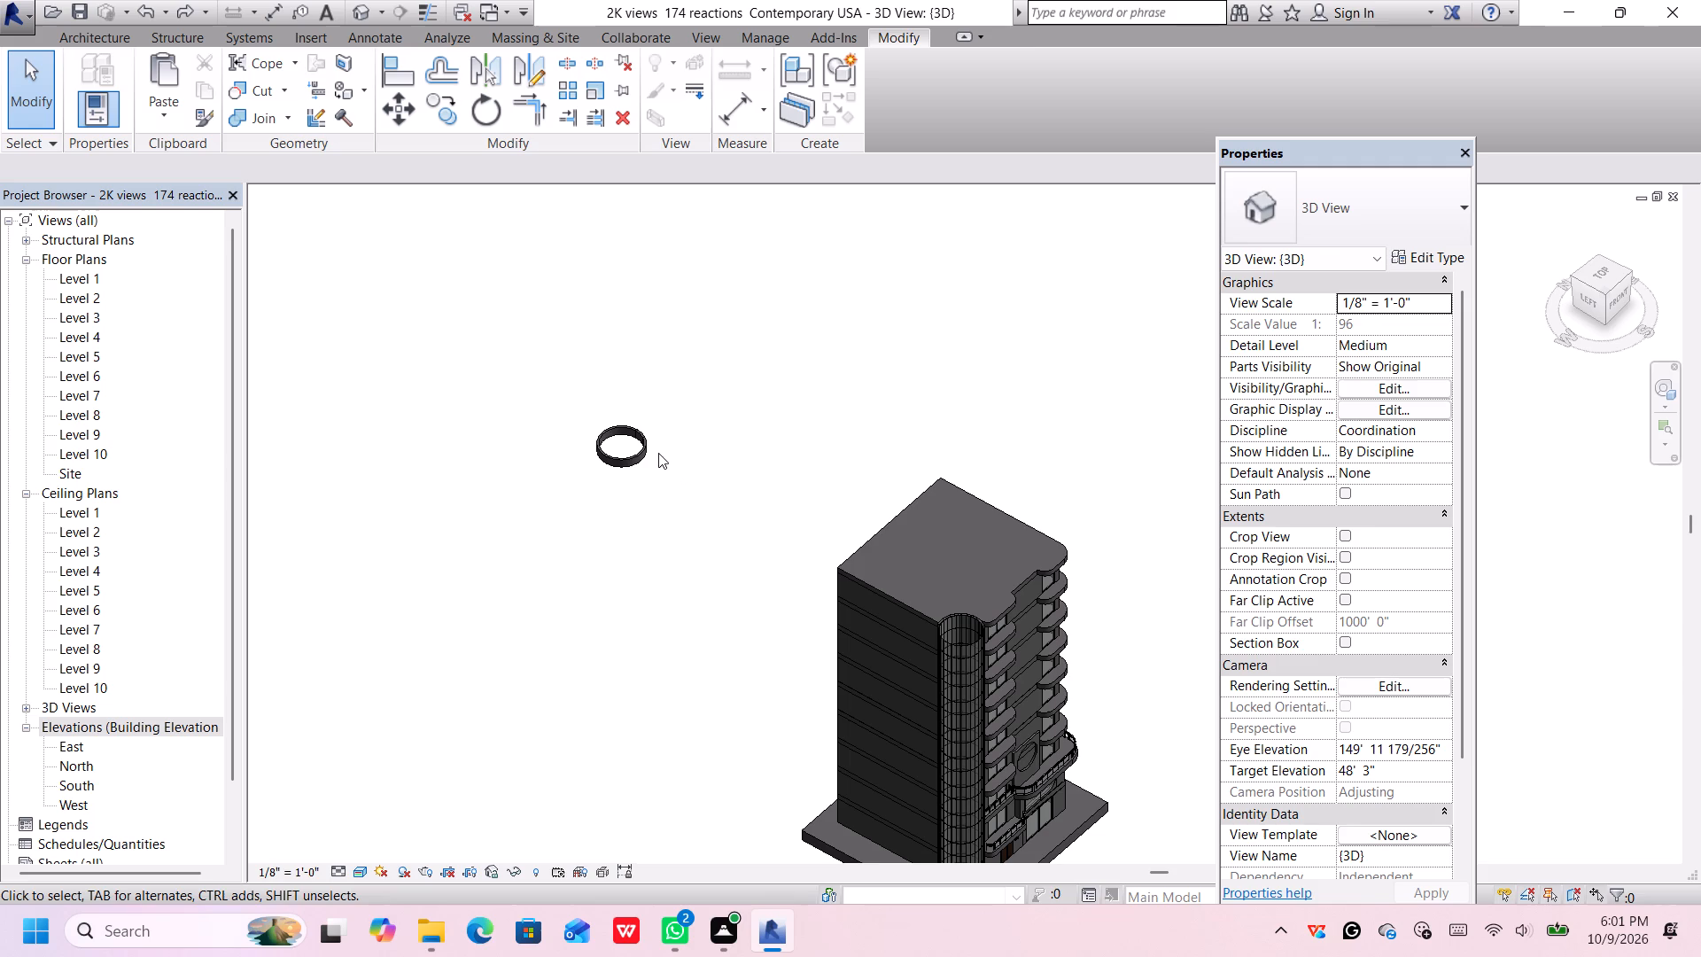
# Select both ring walls floating beside the building and delete them.
pyautogui.moveTo(669, 417); pyautogui.dragTo(604, 452)
pyautogui.press('Delete')
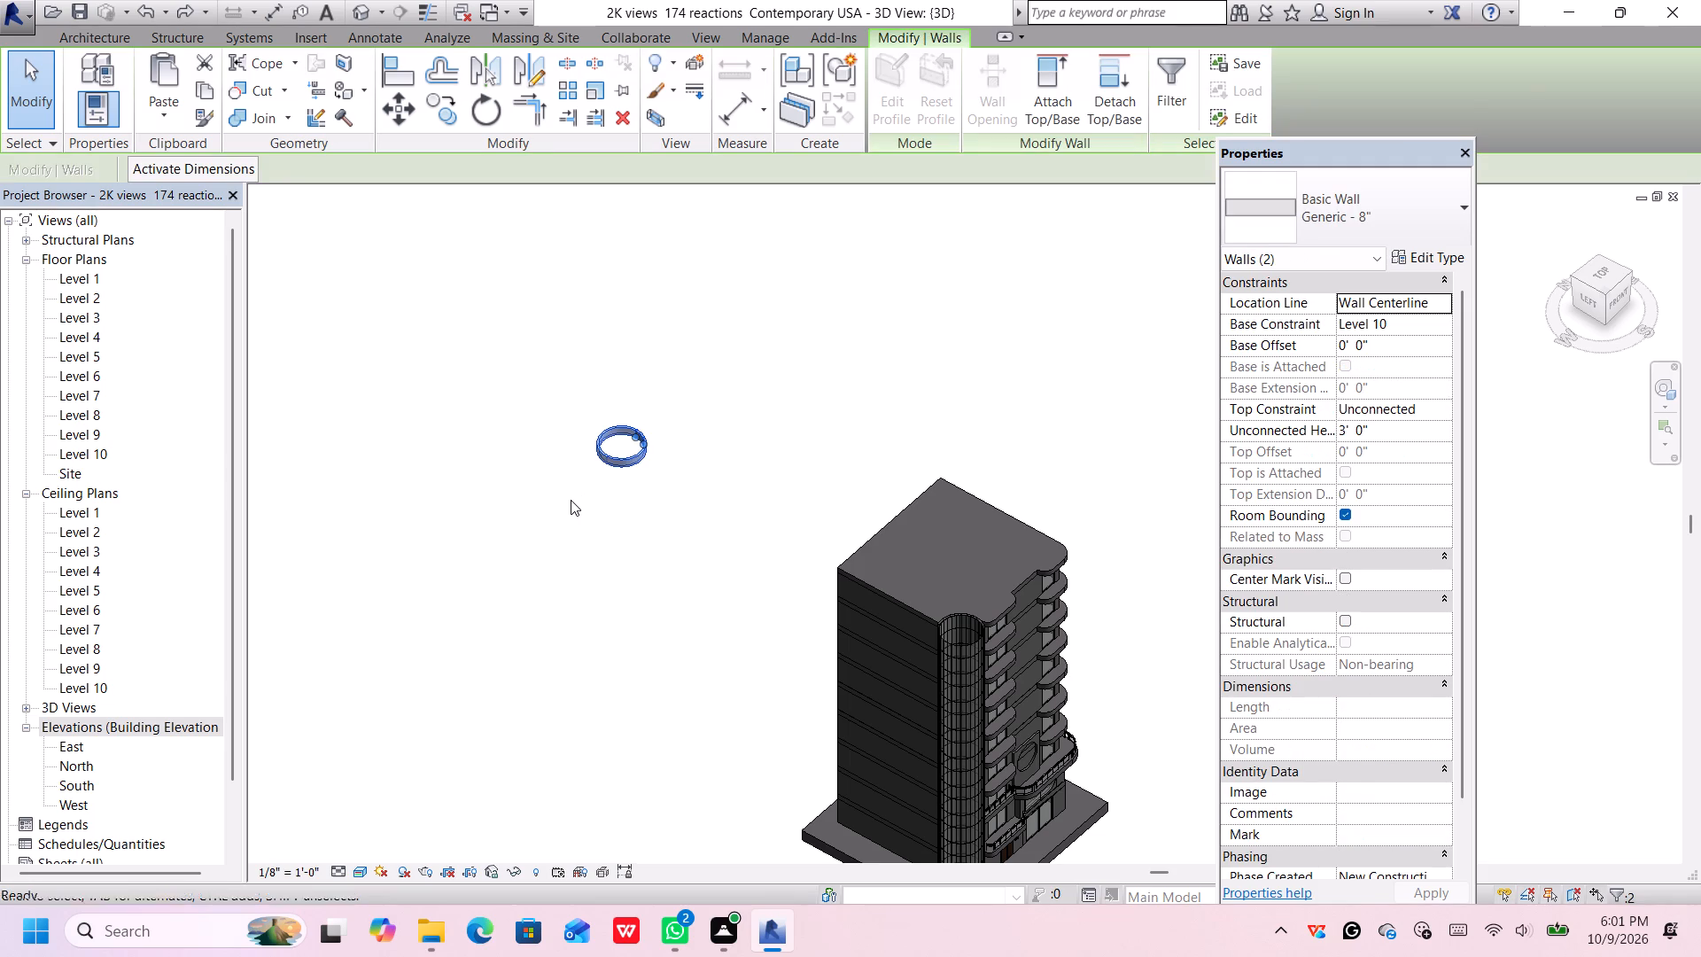
# Examine the whole building and its lower balcony railings from the front-left corner, dismissing the notification card.
pyautogui.scroll(-1, 1076, 488)
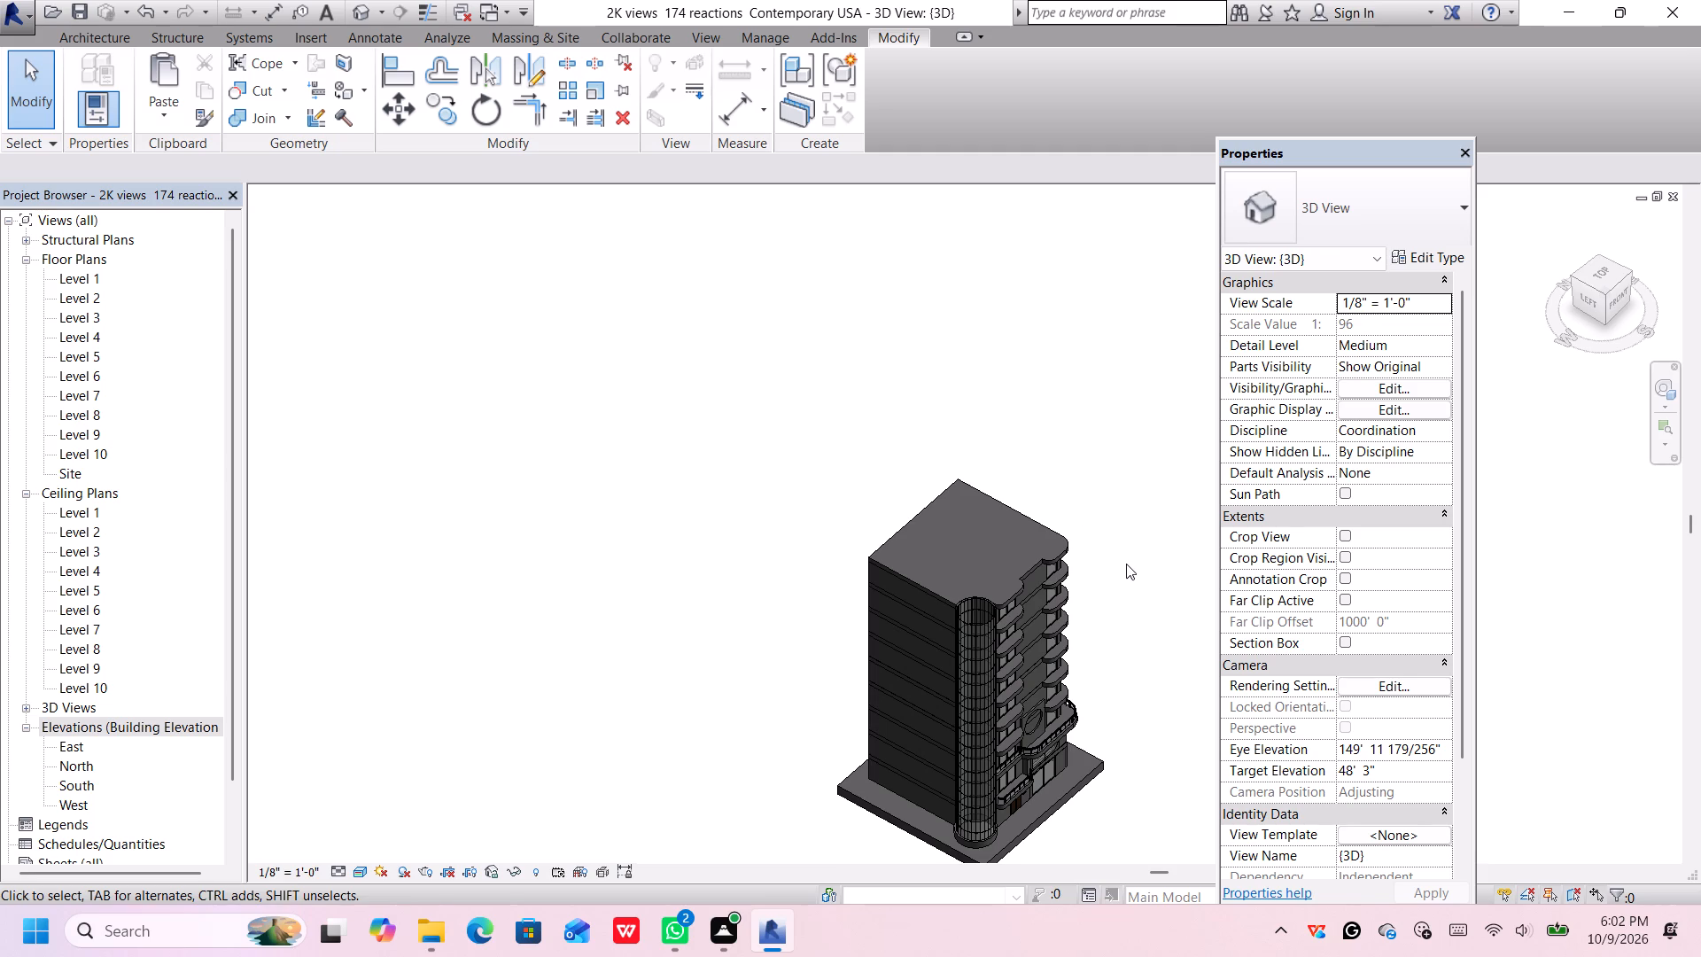
pyautogui.moveTo(1080, 683); pyautogui.dragTo(1060, 665, button='middle')
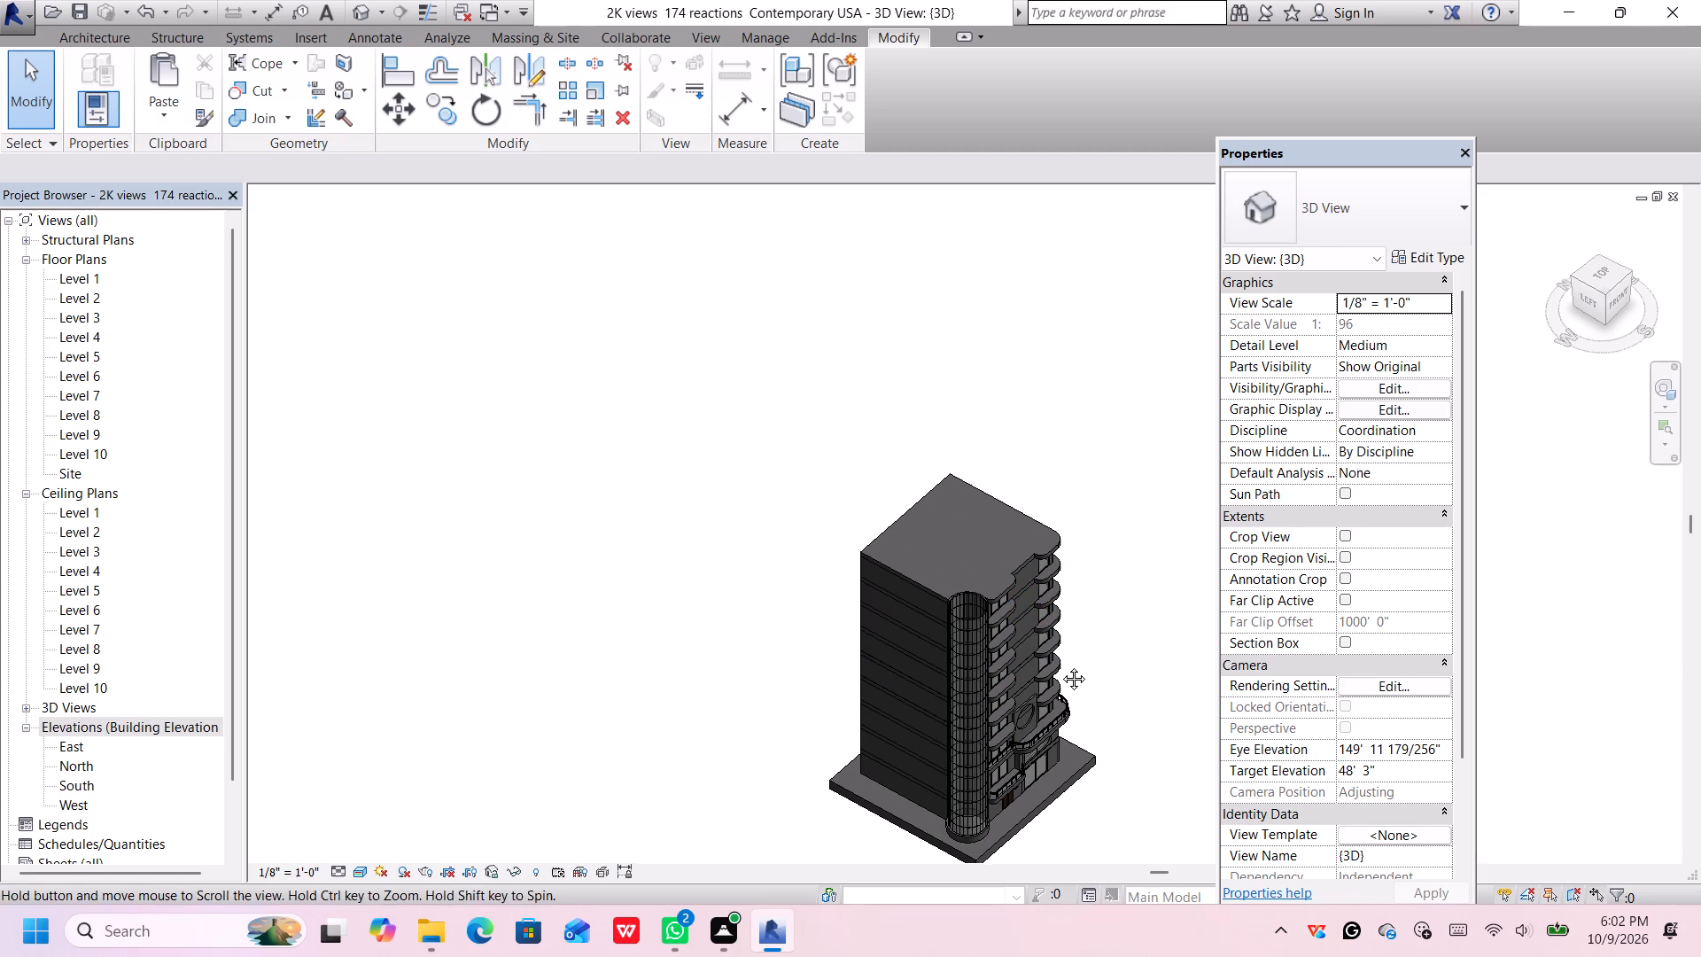
pyautogui.moveTo(1060, 665); pyautogui.dragTo(975, 550, button='middle')
pyautogui.scroll(3, 998, 569)
pyautogui.moveTo(1006, 545); pyautogui.dragTo(1006, 517, button='middle')
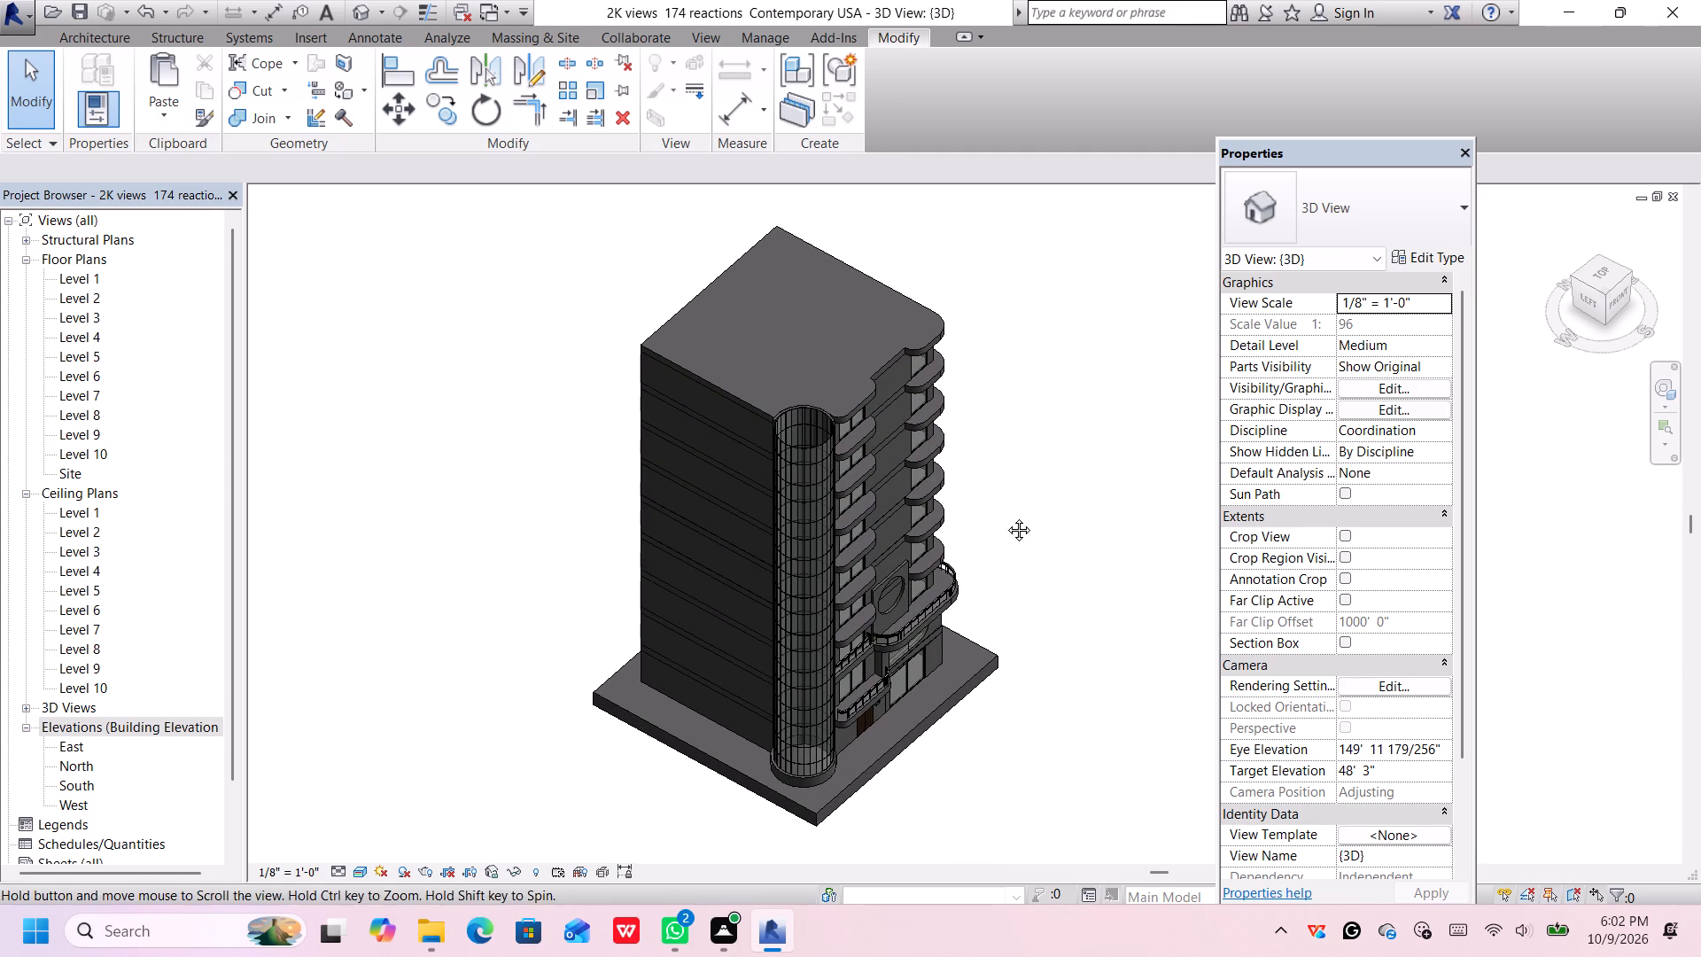
pyautogui.moveTo(1006, 517); pyautogui.dragTo(1006, 511, button='middle')
pyautogui.middleClick(1006, 511)
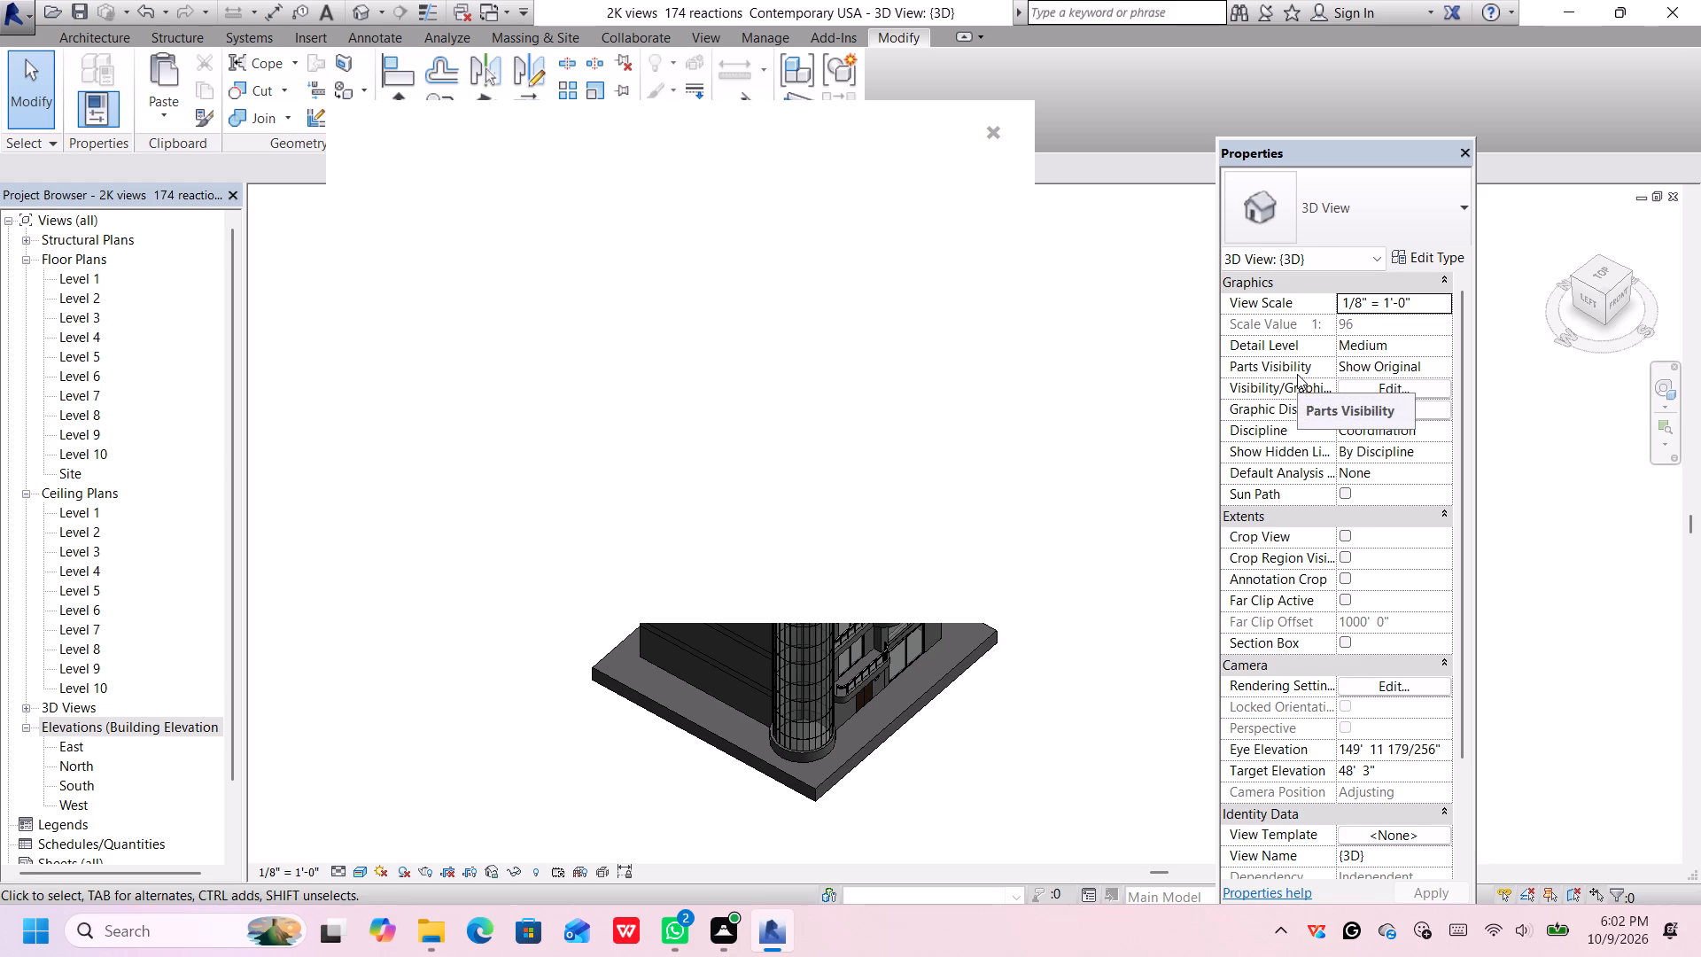
pyautogui.click(987, 129)
pyautogui.scroll(1, 1029, 425)
pyautogui.scroll(-1, 1040, 416)
pyautogui.scroll(2, 1039, 416)
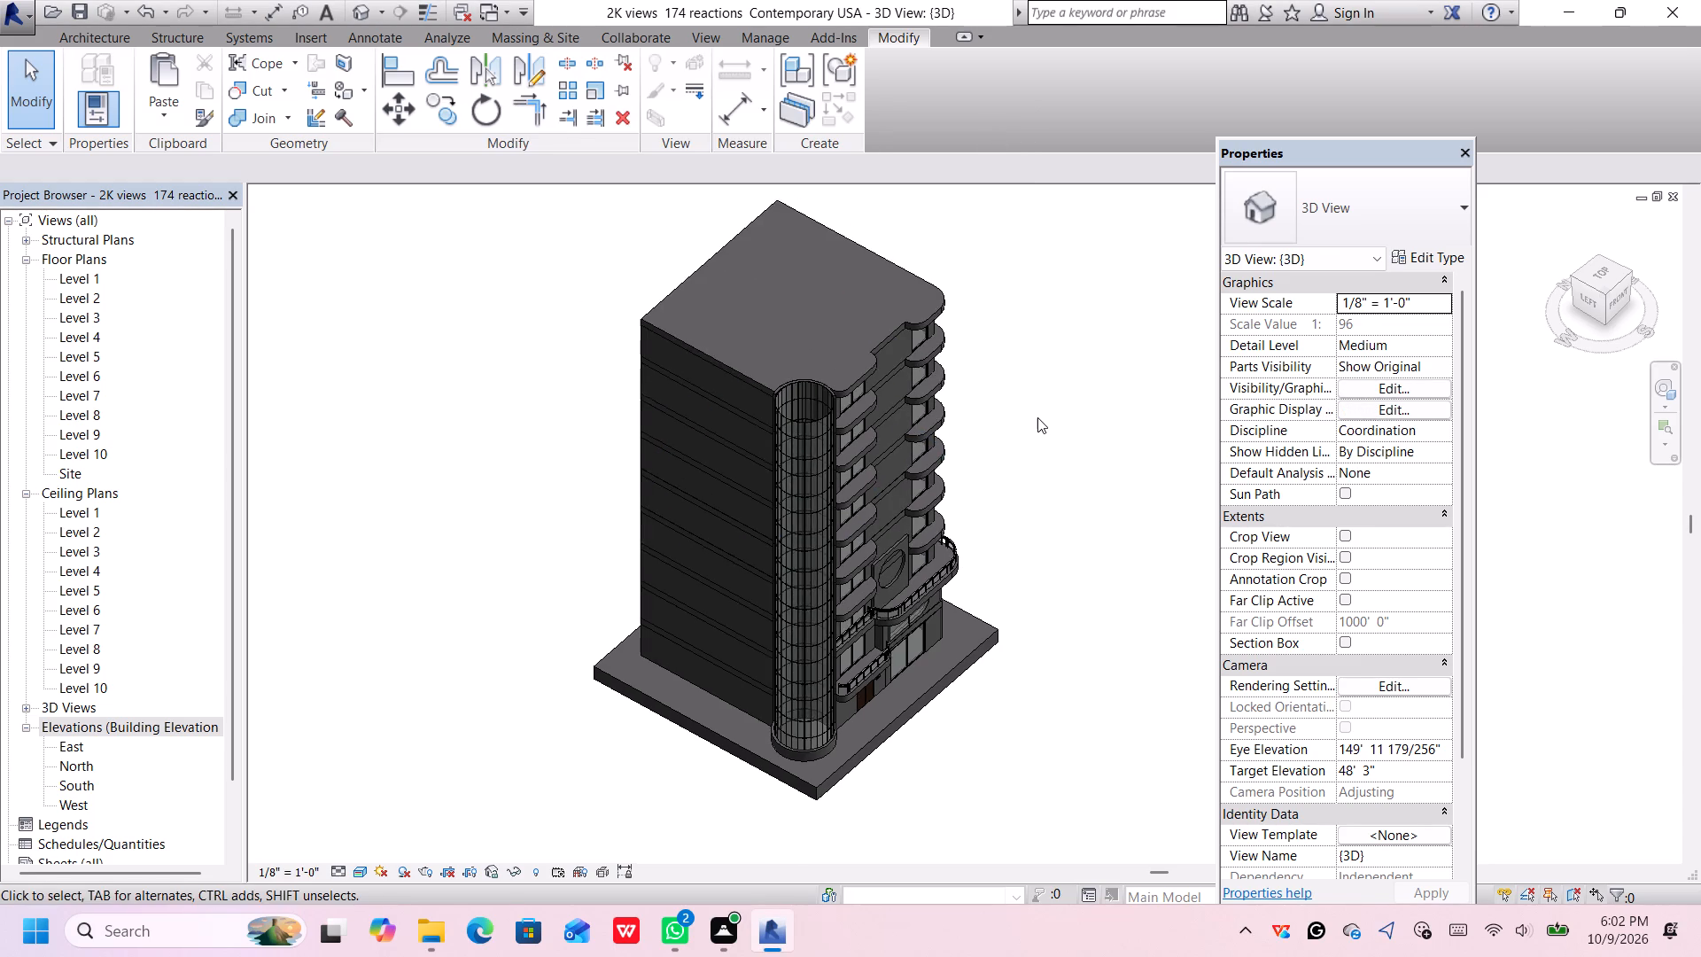
pyautogui.scroll(3, 1037, 417)
pyautogui.moveTo(1036, 419); pyautogui.dragTo(1010, 440, button='middle')
pyautogui.scroll(1, 1009, 440)
pyautogui.scroll(-6, 1014, 438)
pyautogui.moveTo(1076, 440); pyautogui.dragTo(1049, 488, button='middle')
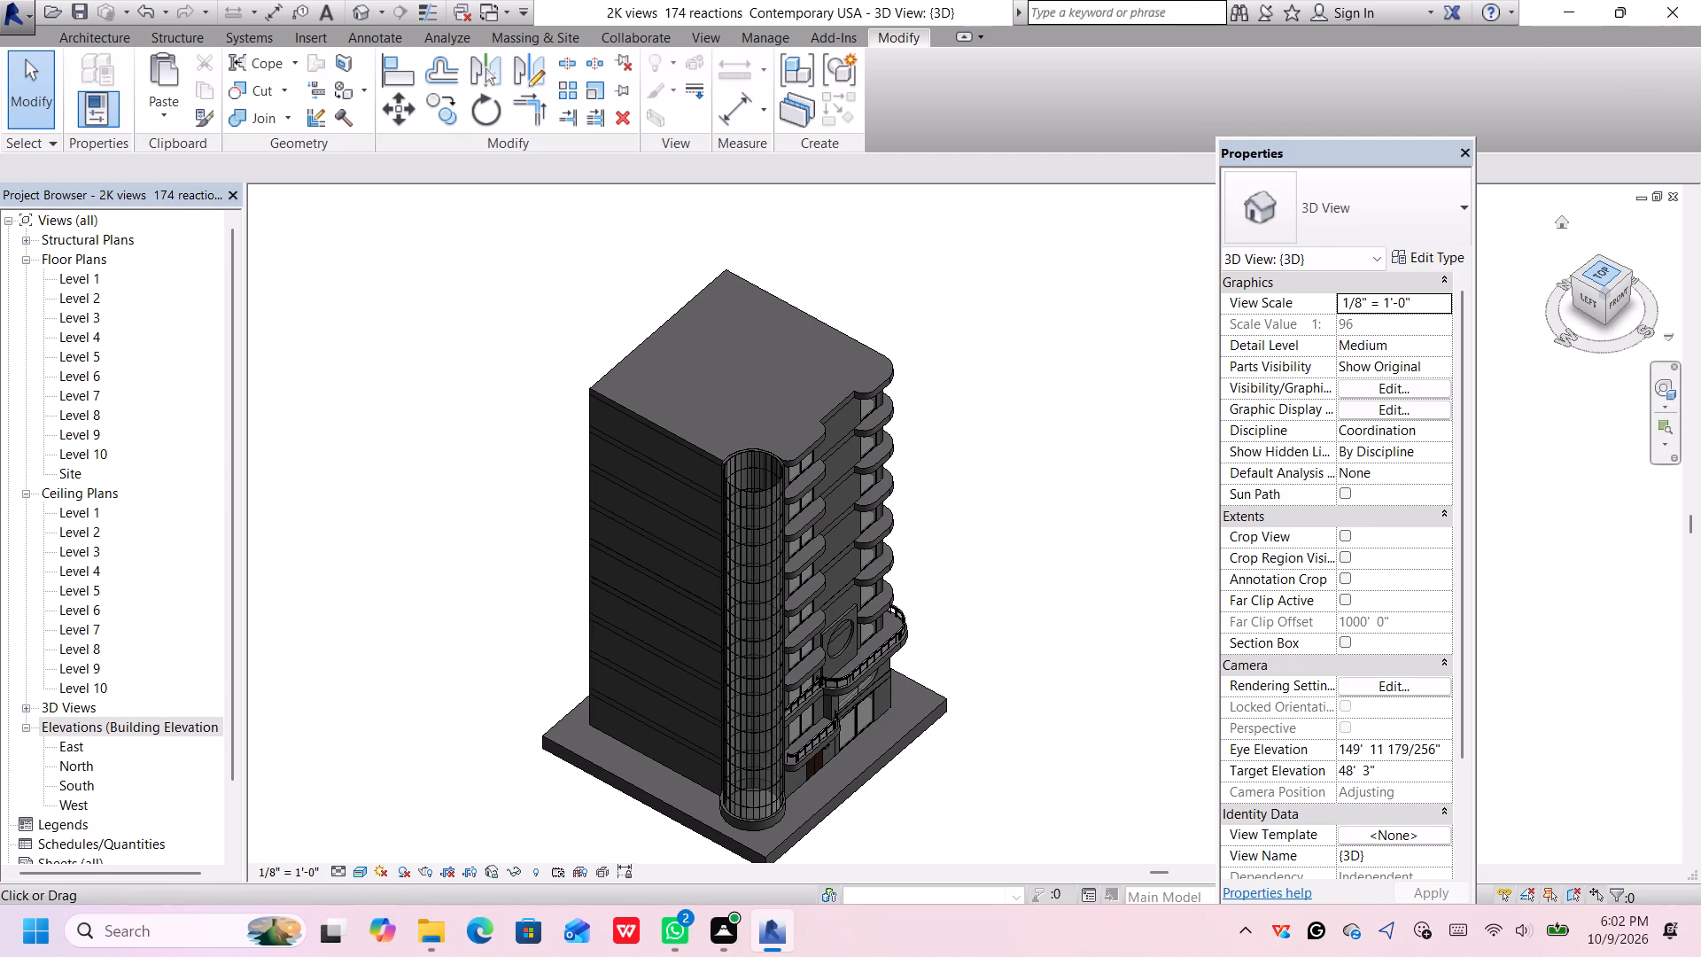
pyautogui.scroll(8, 867, 670)
pyautogui.moveTo(915, 660); pyautogui.dragTo(912, 660, button='middle')
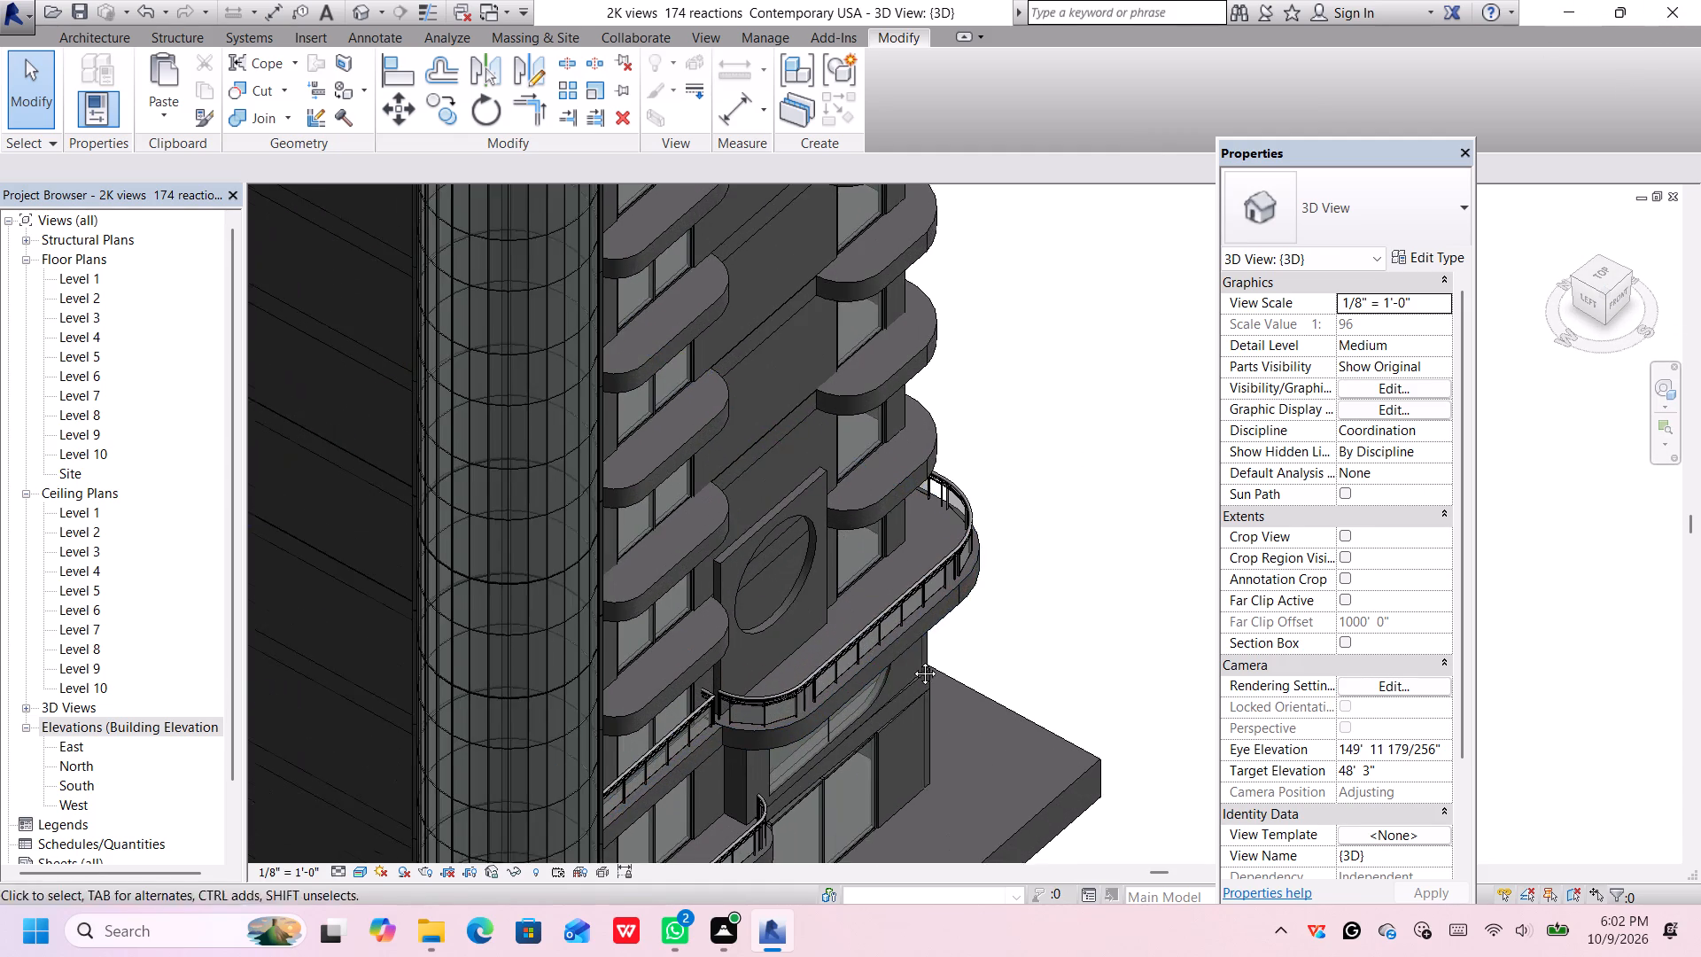
pyautogui.moveTo(912, 660); pyautogui.dragTo(864, 587, button='middle')
pyautogui.scroll(3, 571, 601)
pyautogui.scroll(-1, 577, 588)
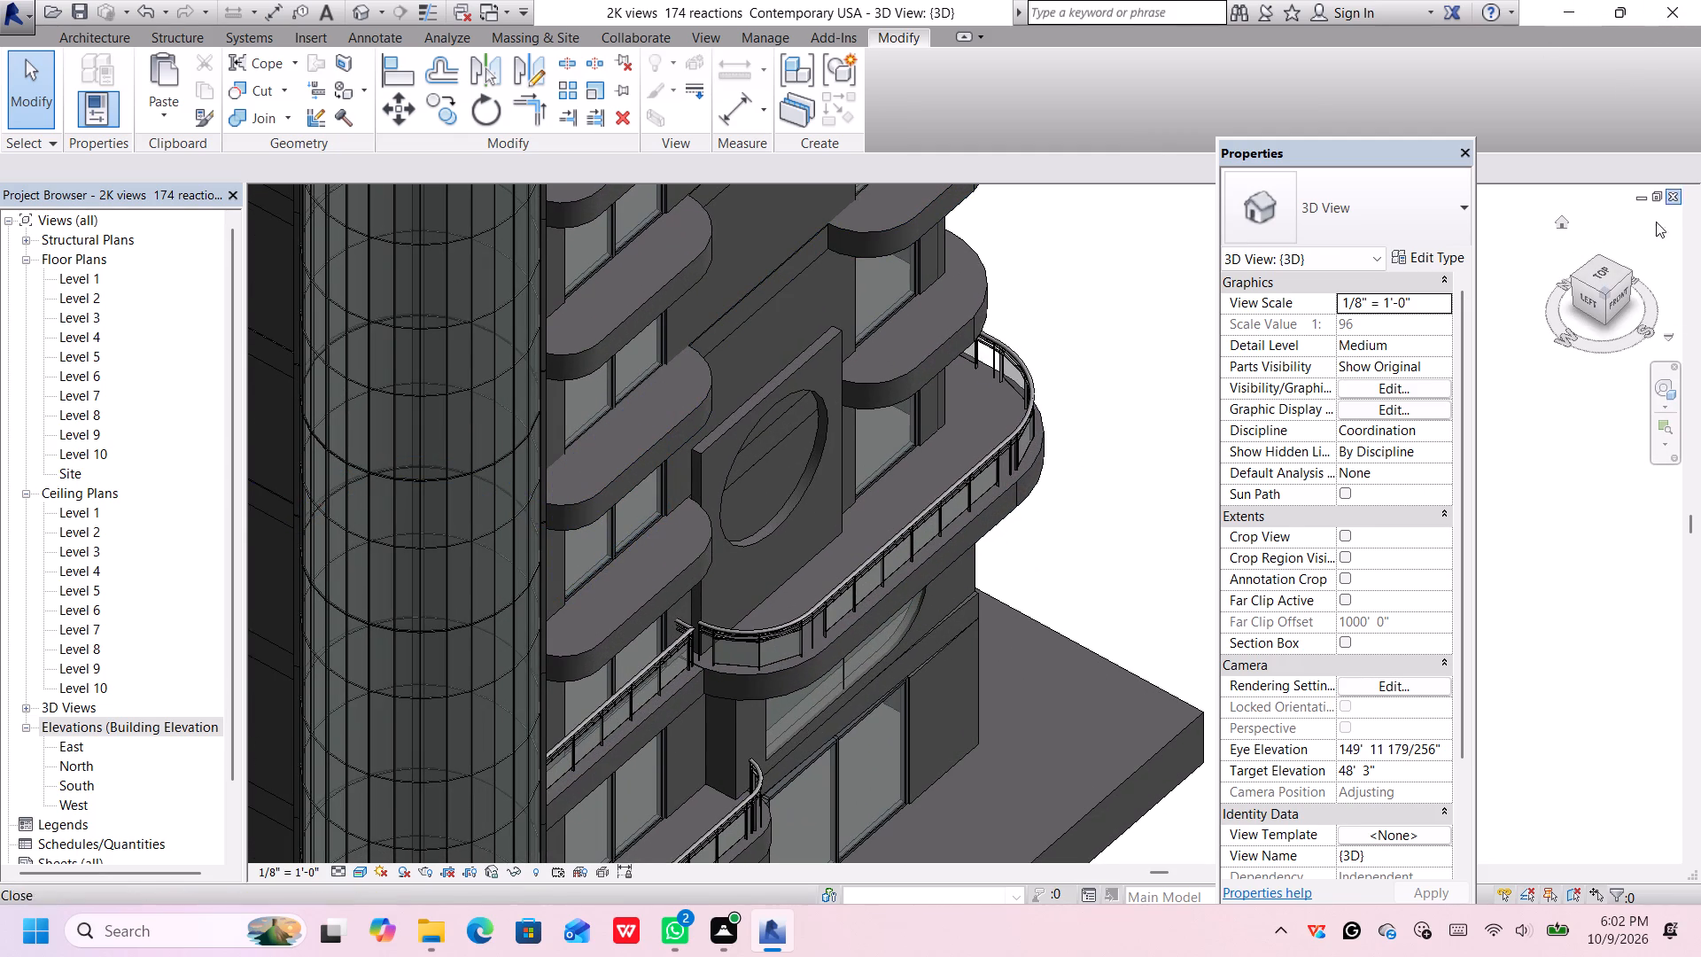
# Examine the building from above, from behind and from the front, closing in on the lower balconies beside the glazed cylinder.
pyautogui.click(1608, 271)
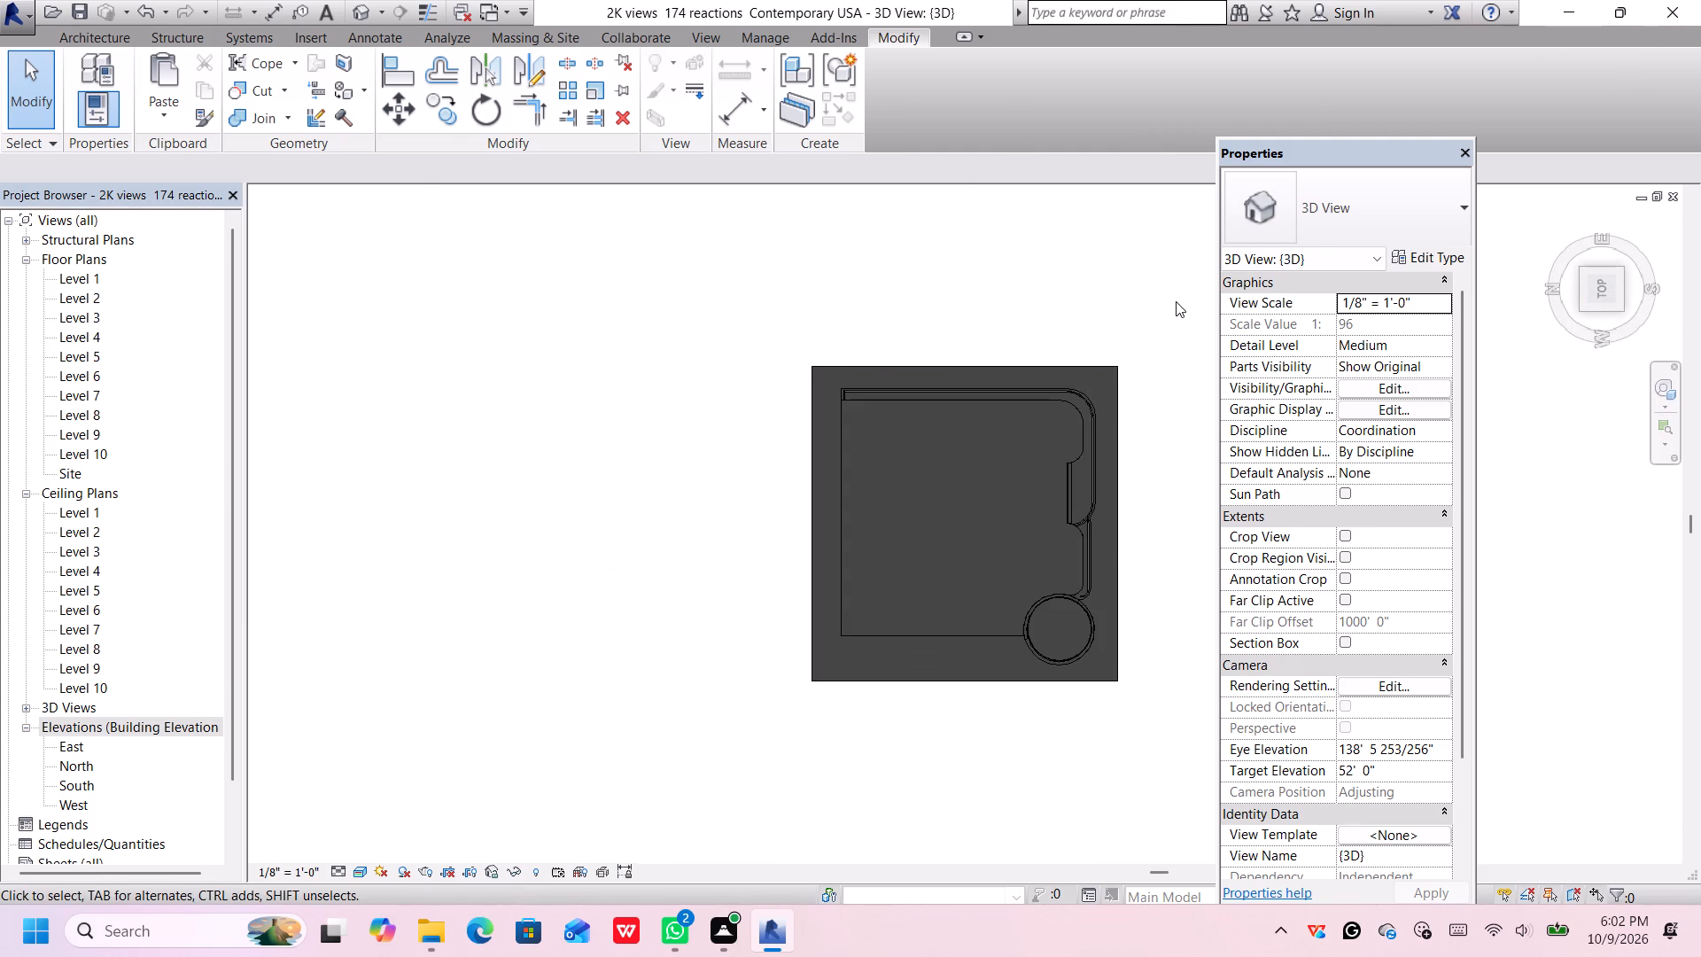
pyautogui.click(1583, 307)
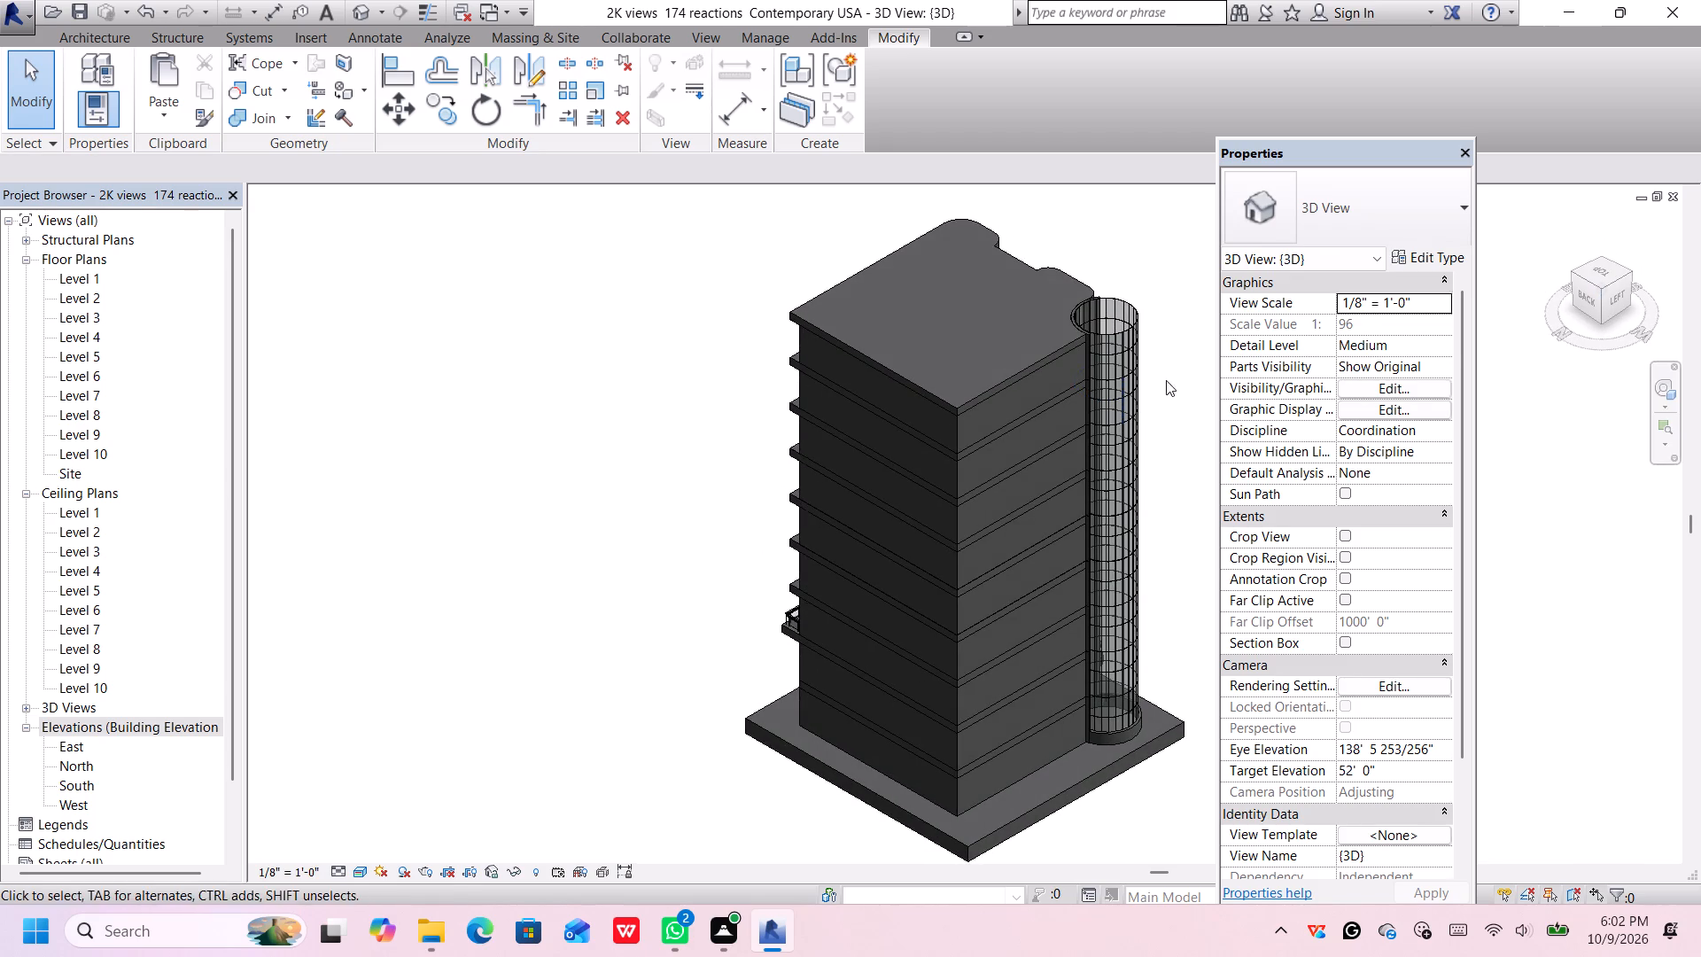
pyautogui.middleClick(1170, 377)
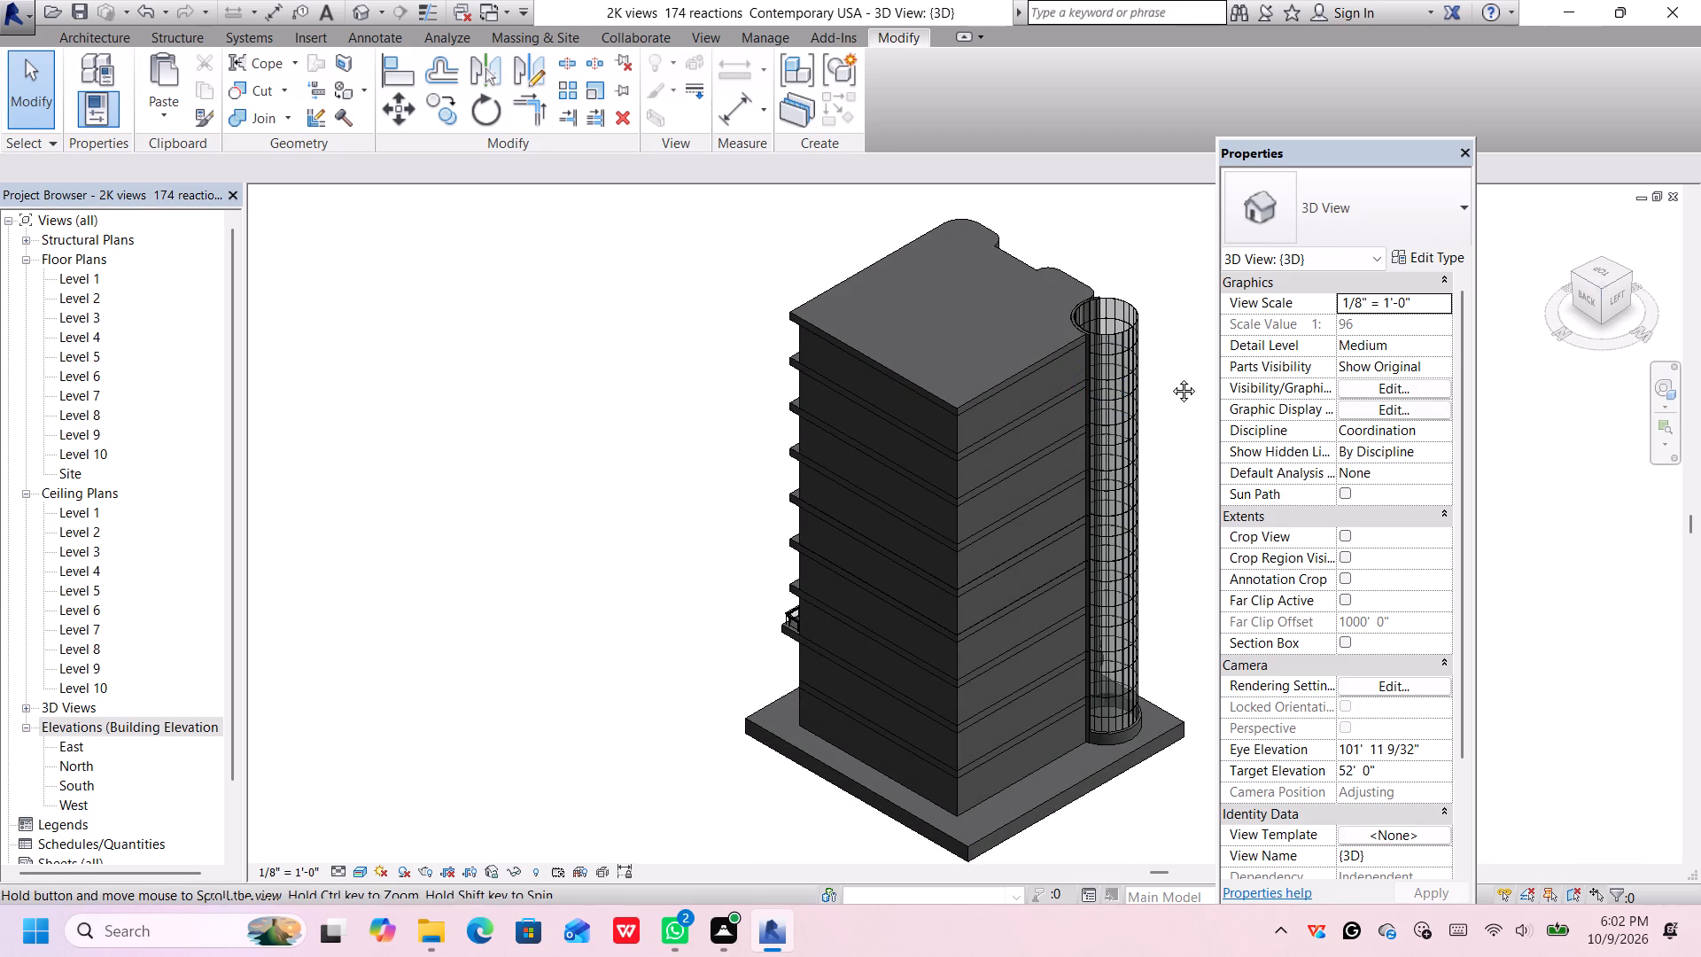
pyautogui.keyDown('shift'); pyautogui.moveTo(1170, 377); pyautogui.dragTo(652, 350, button='middle'); pyautogui.keyUp('shift')
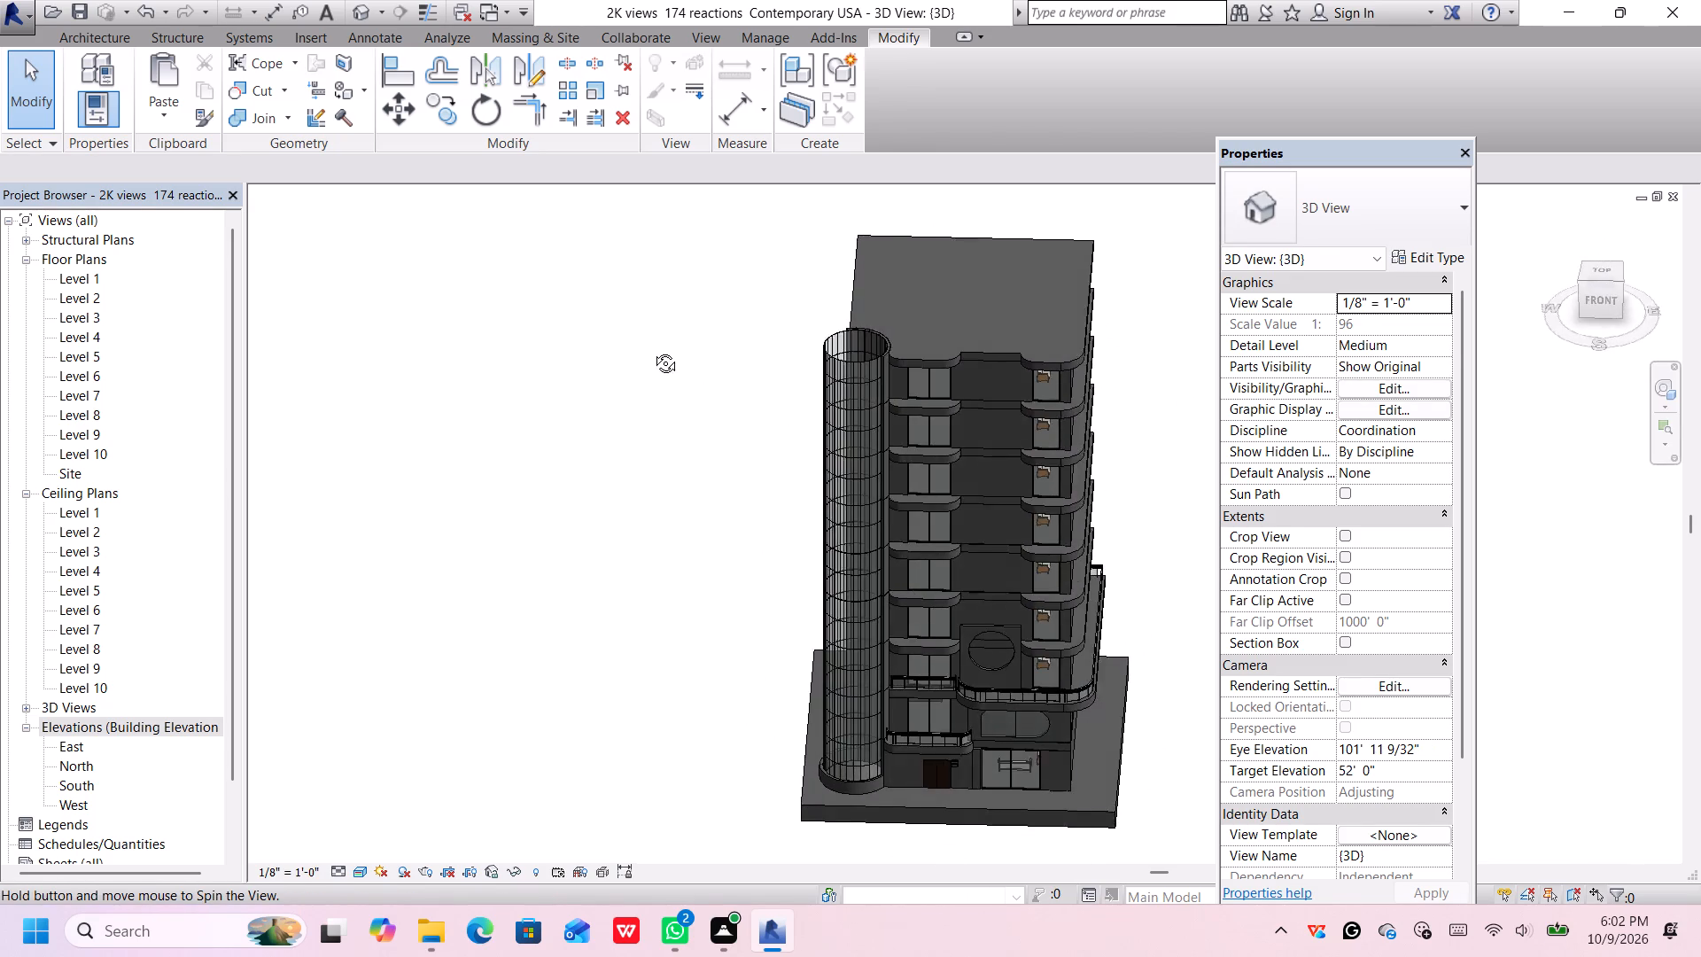
pyautogui.keyDown('shift'); pyautogui.moveTo(652, 350); pyautogui.dragTo(655, 355, button='middle'); pyautogui.keyUp('shift')
pyautogui.keyDown('shift'); pyautogui.moveTo(687, 397); pyautogui.dragTo(773, 507, button='middle'); pyautogui.keyUp('shift')
pyautogui.scroll(4, 962, 667)
pyautogui.moveTo(965, 668); pyautogui.dragTo(953, 663, button='middle')
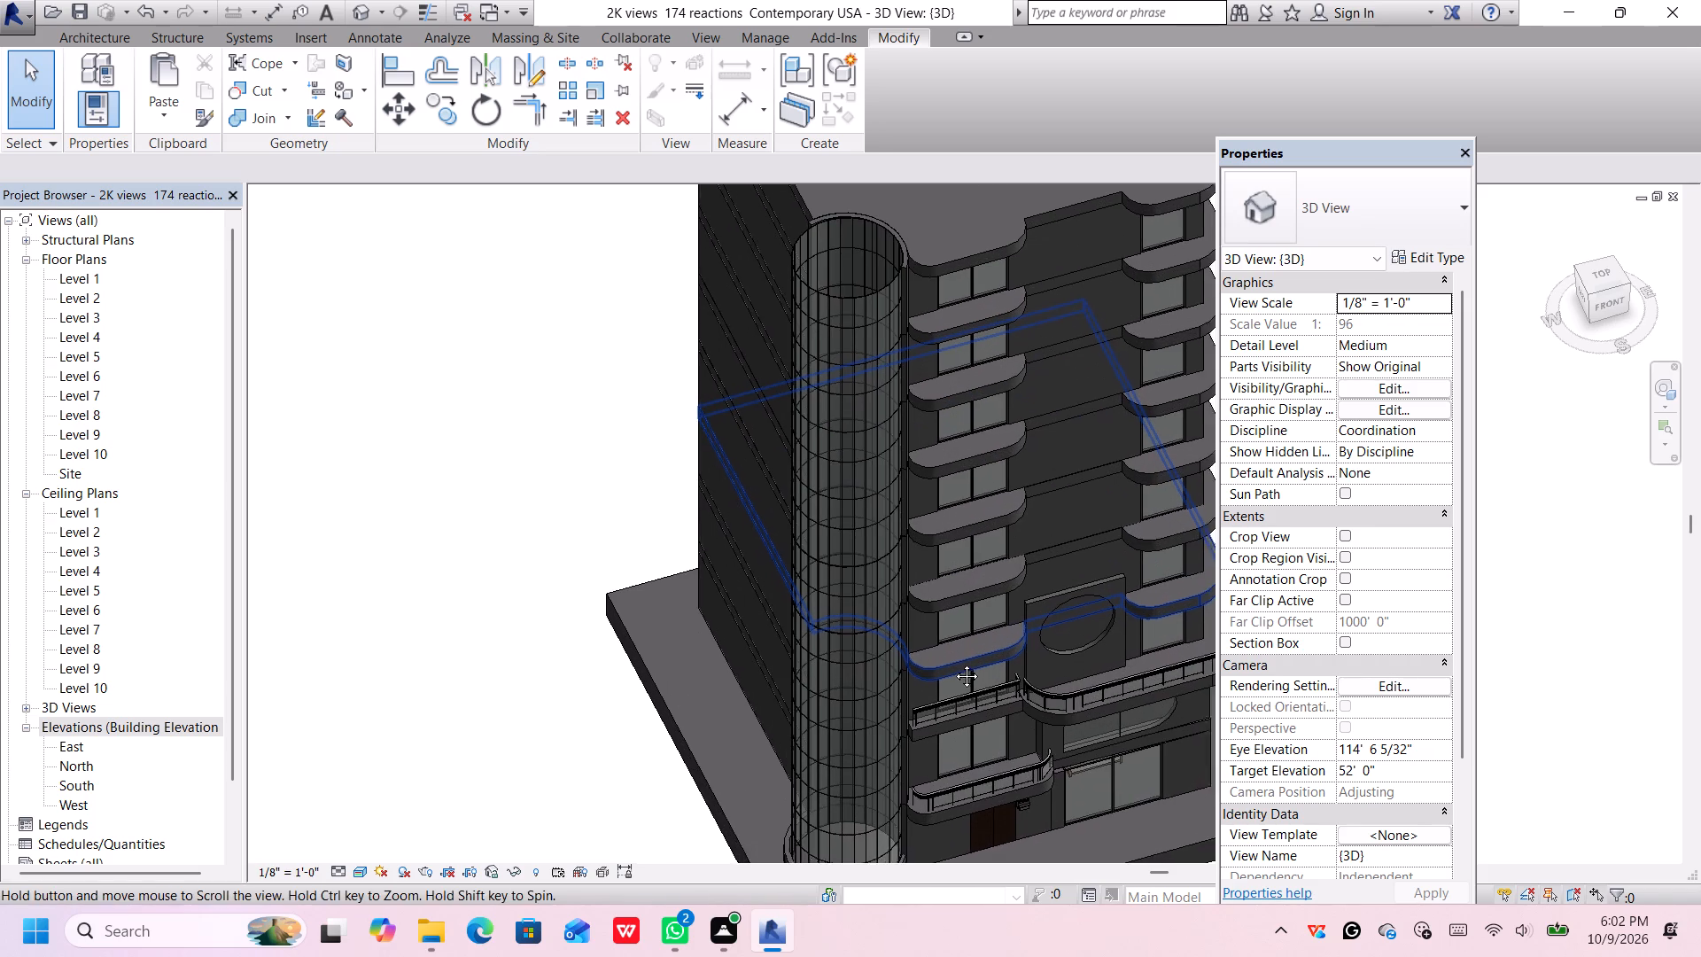
pyautogui.moveTo(953, 663); pyautogui.dragTo(744, 550, button='middle')
pyautogui.scroll(7, 748, 552)
pyautogui.moveTo(771, 537); pyautogui.dragTo(762, 543, button='middle')
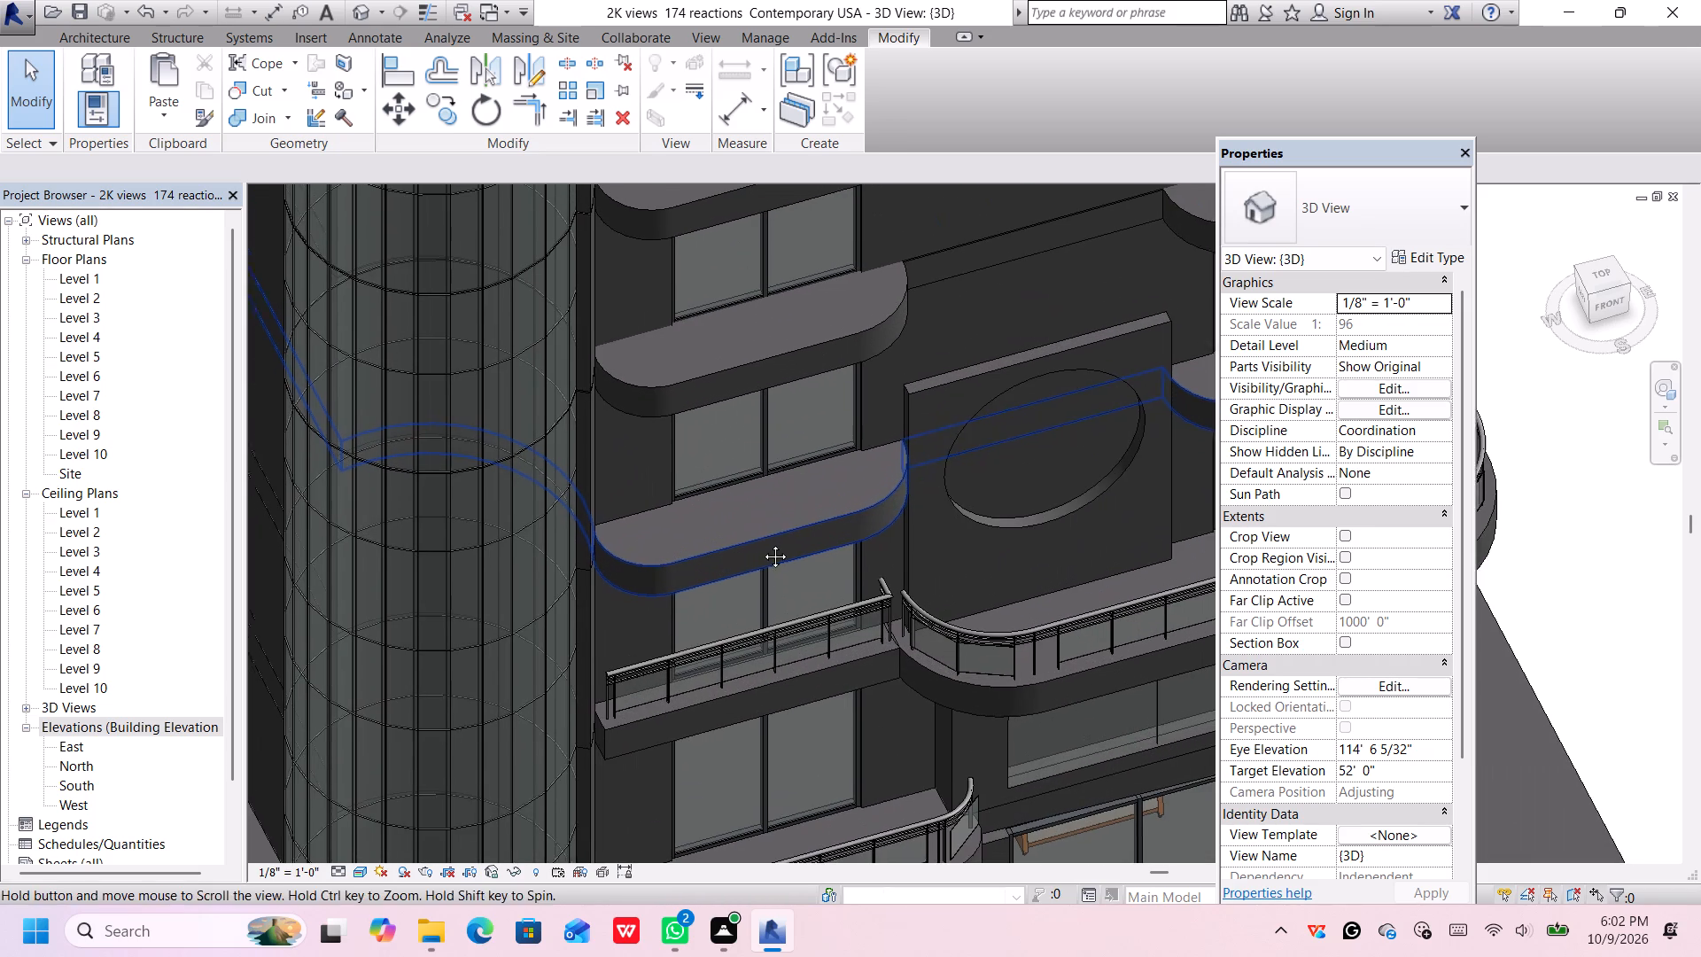
pyautogui.moveTo(762, 543); pyautogui.dragTo(748, 549, button='middle')
pyautogui.middleClick(748, 549)
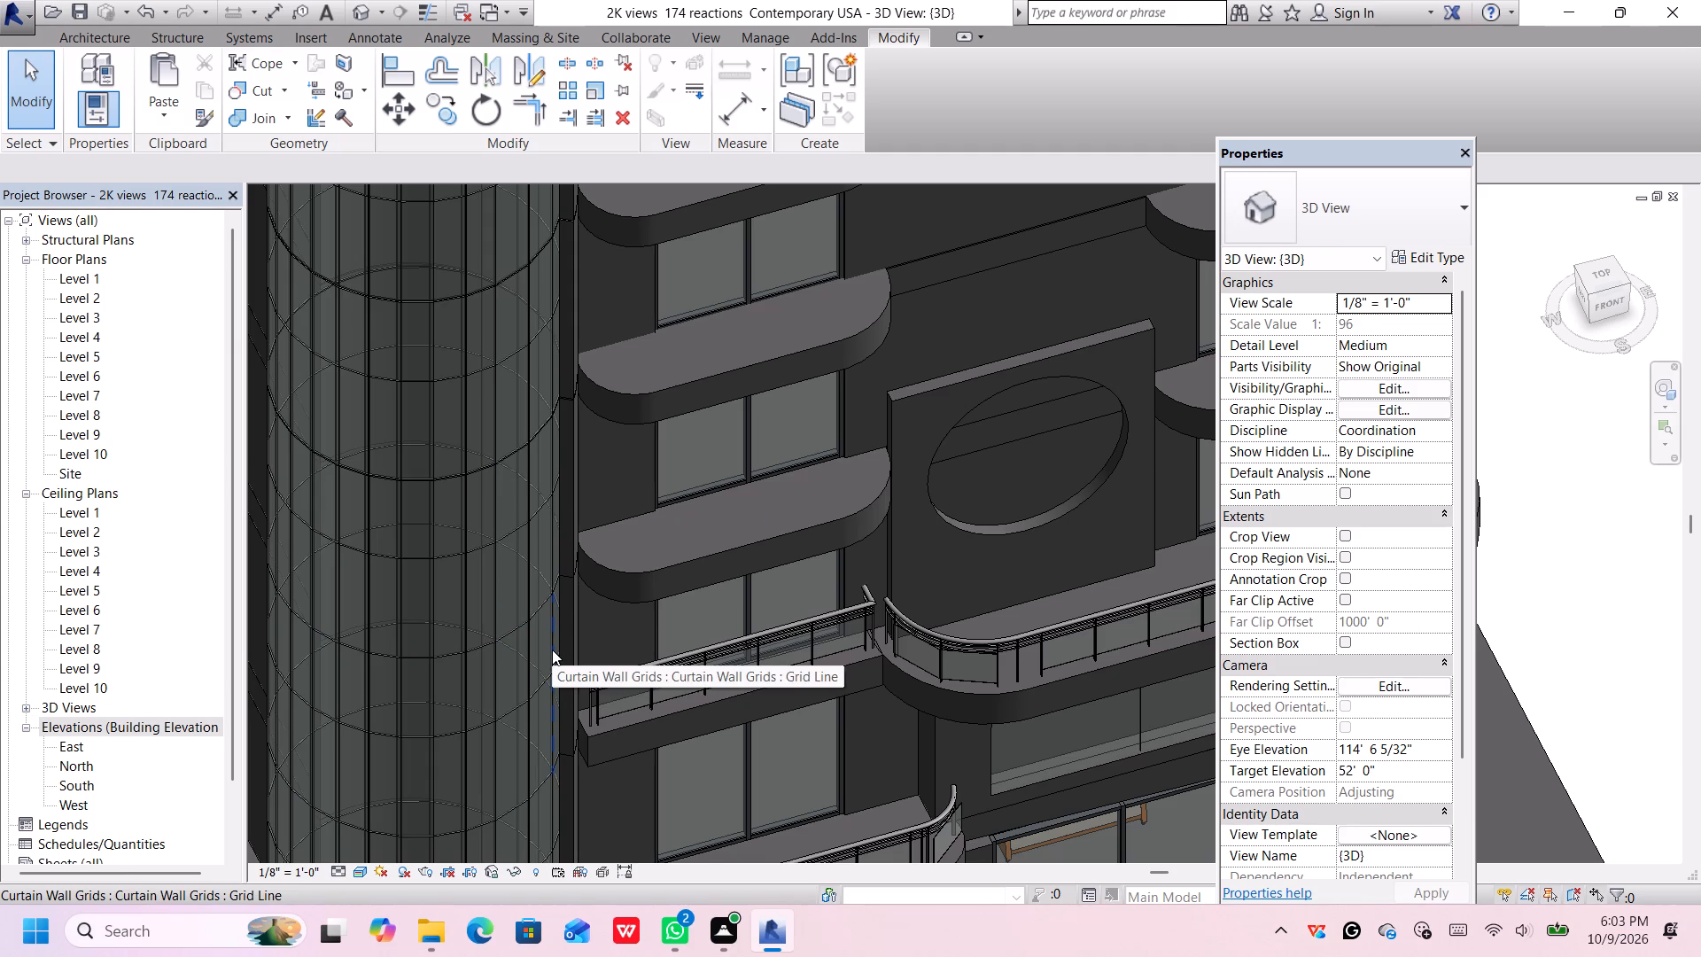
# Start a Glass Panel - Bottom Fill railing path with a 10'-0" straight line along the front of the lowest unrailed balcony beside the glazed cylinder.
pyautogui.scroll(1, 687, 595)
pyautogui.middleClick(674, 568)
pyautogui.moveTo(671, 571); pyautogui.dragTo(622, 615, button='middle')
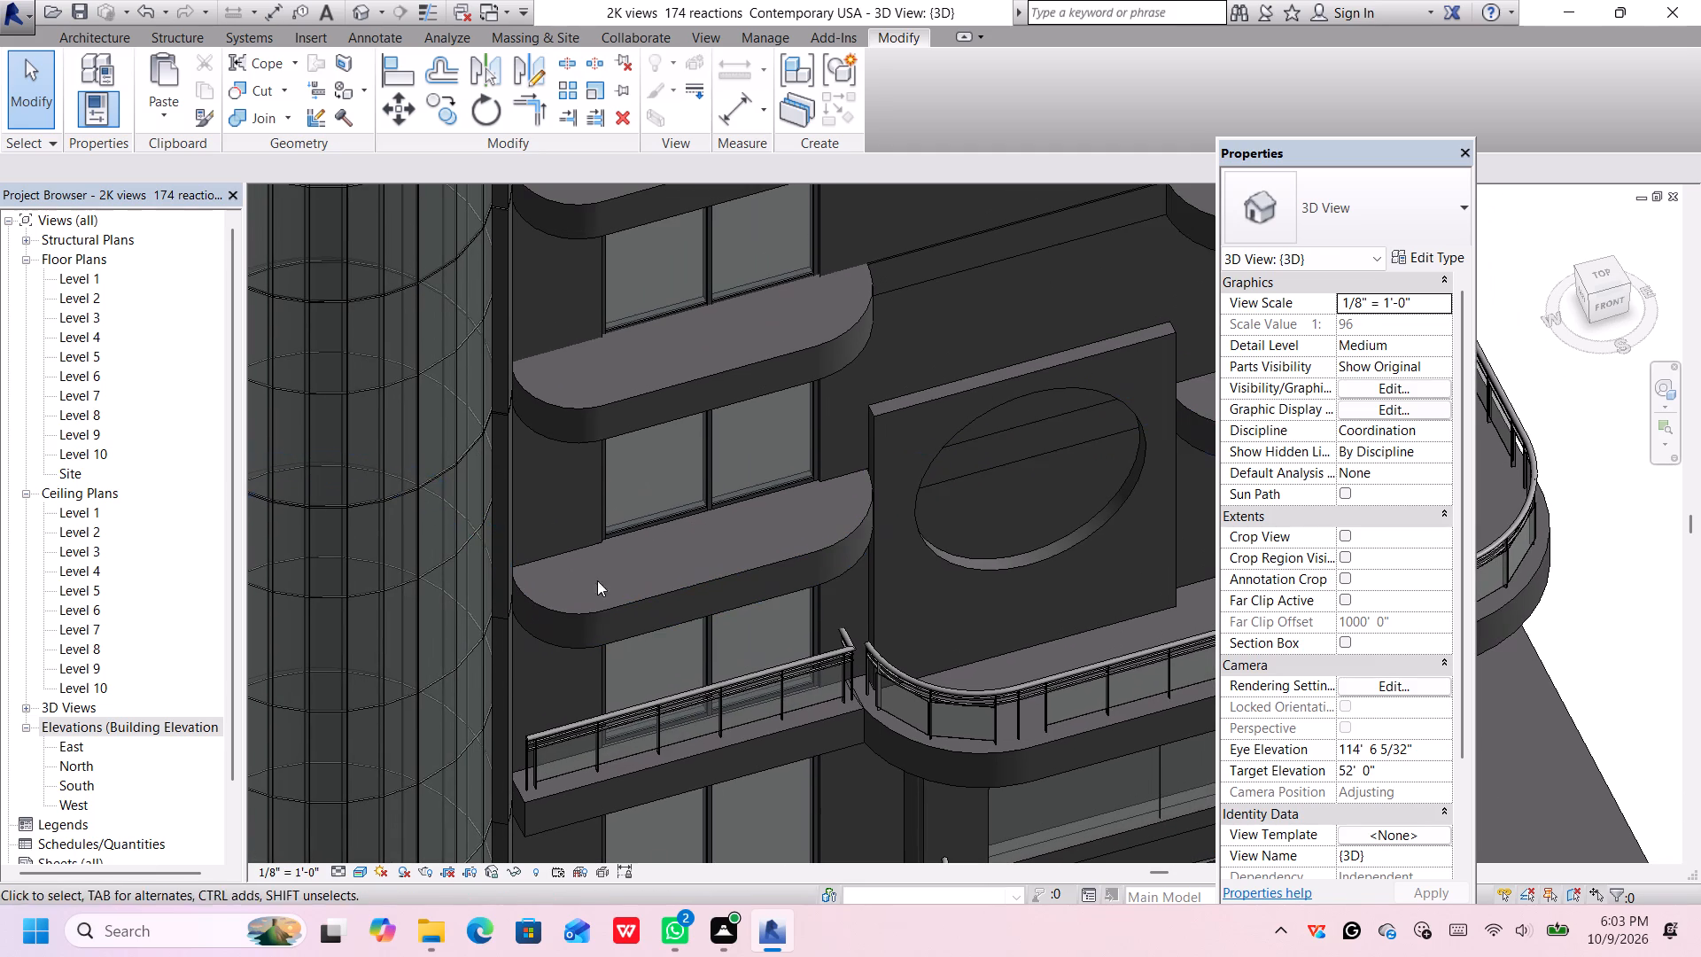
pyautogui.click(87, 34)
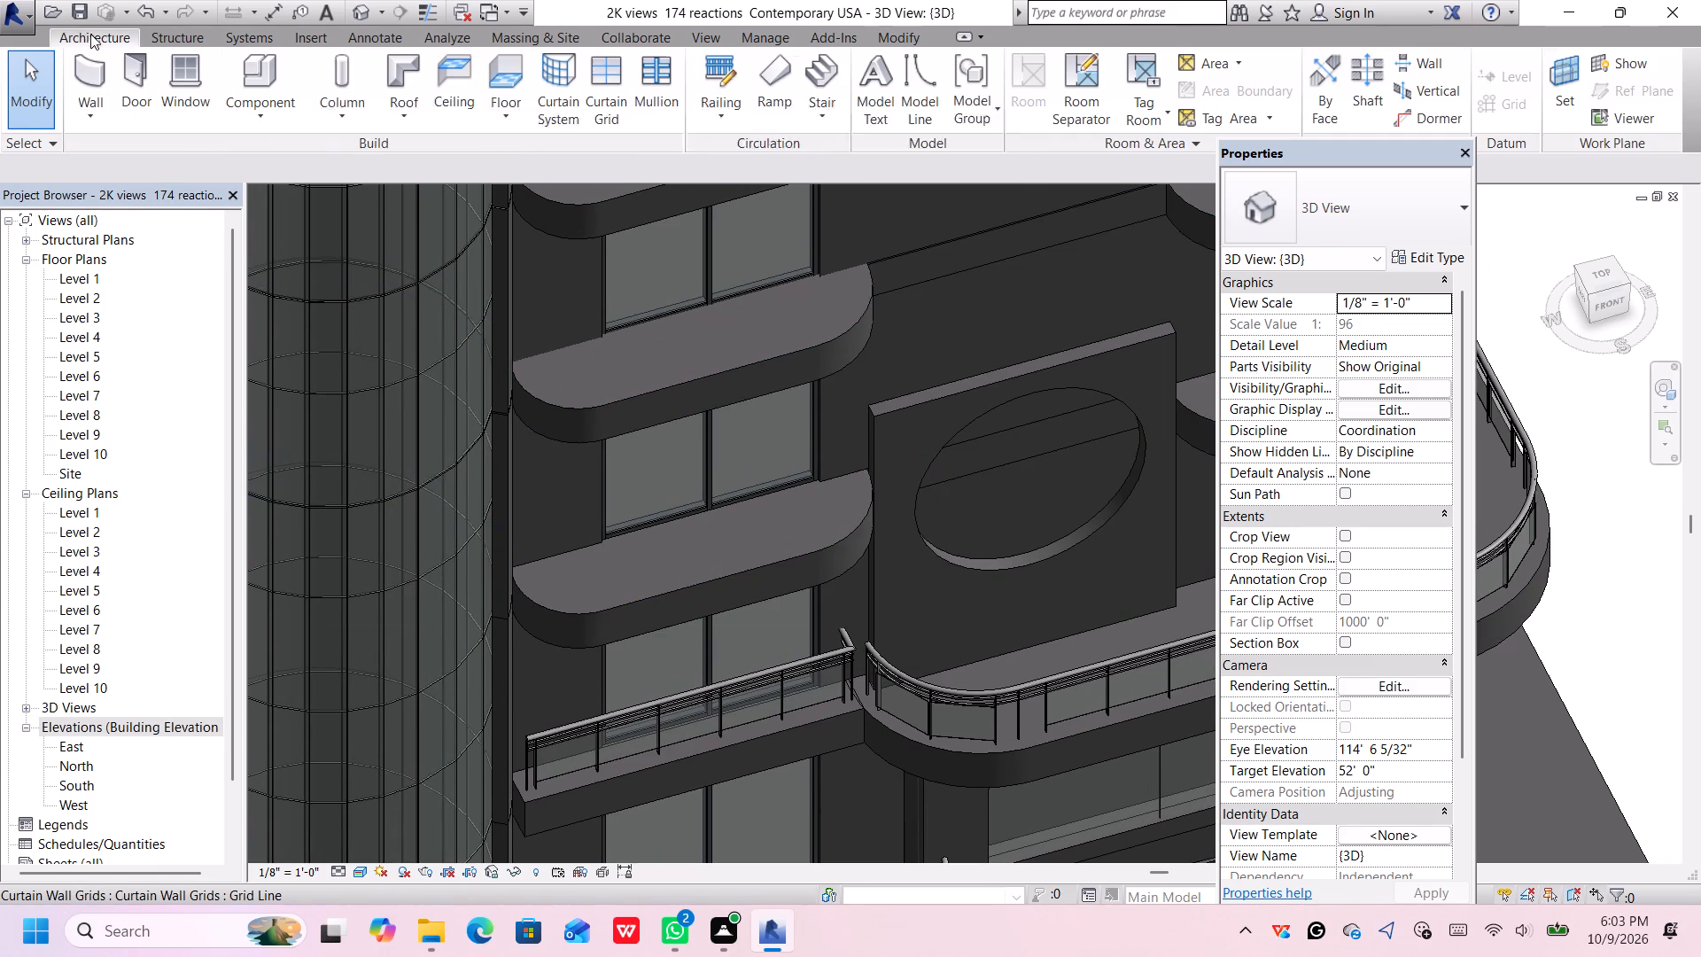
pyautogui.click(988, 134)
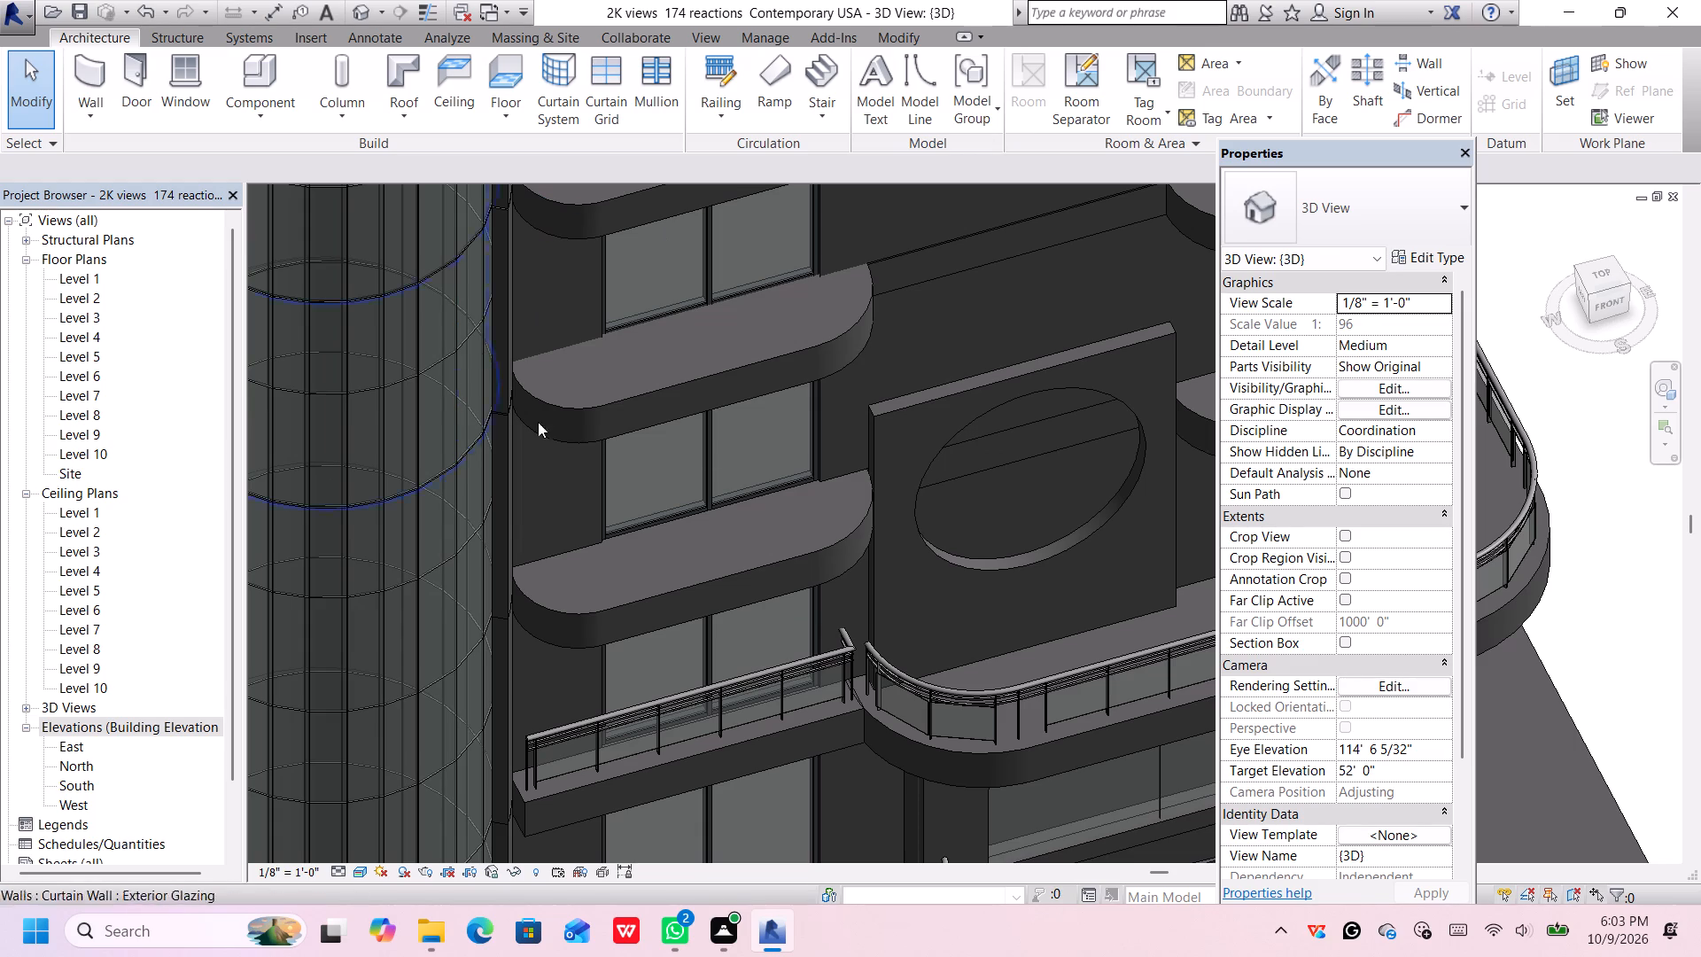
pyautogui.click(718, 72)
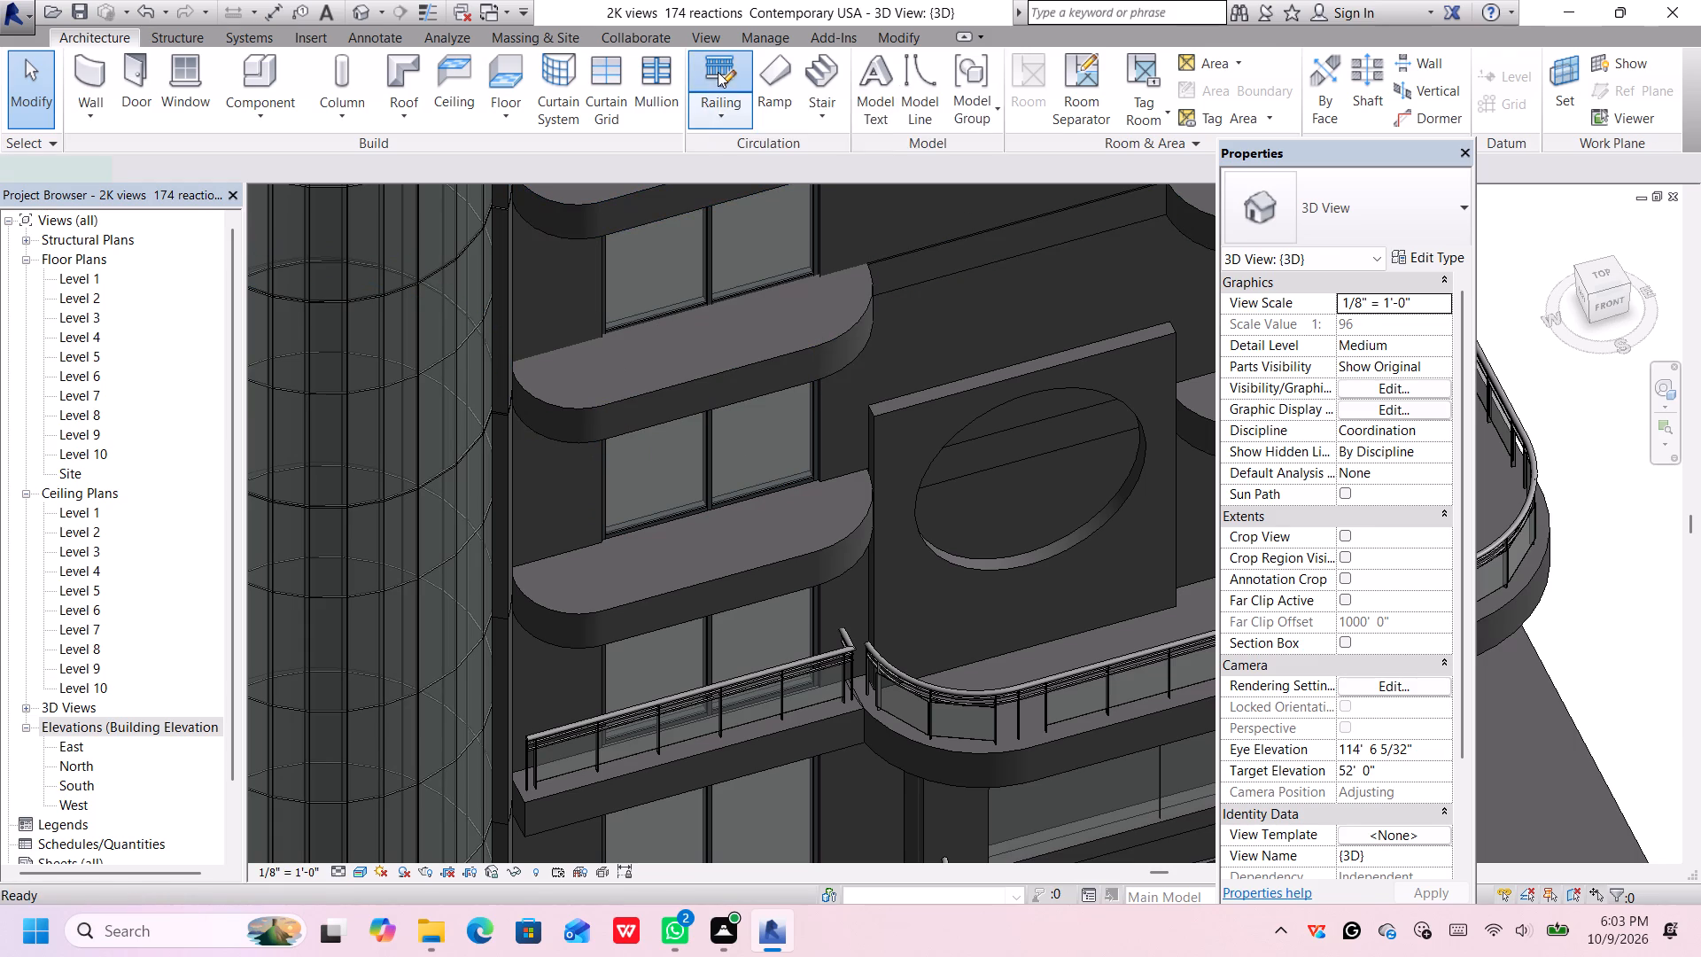
pyautogui.scroll(3, 579, 588)
pyautogui.moveTo(626, 595); pyautogui.dragTo(307, 647, button='middle')
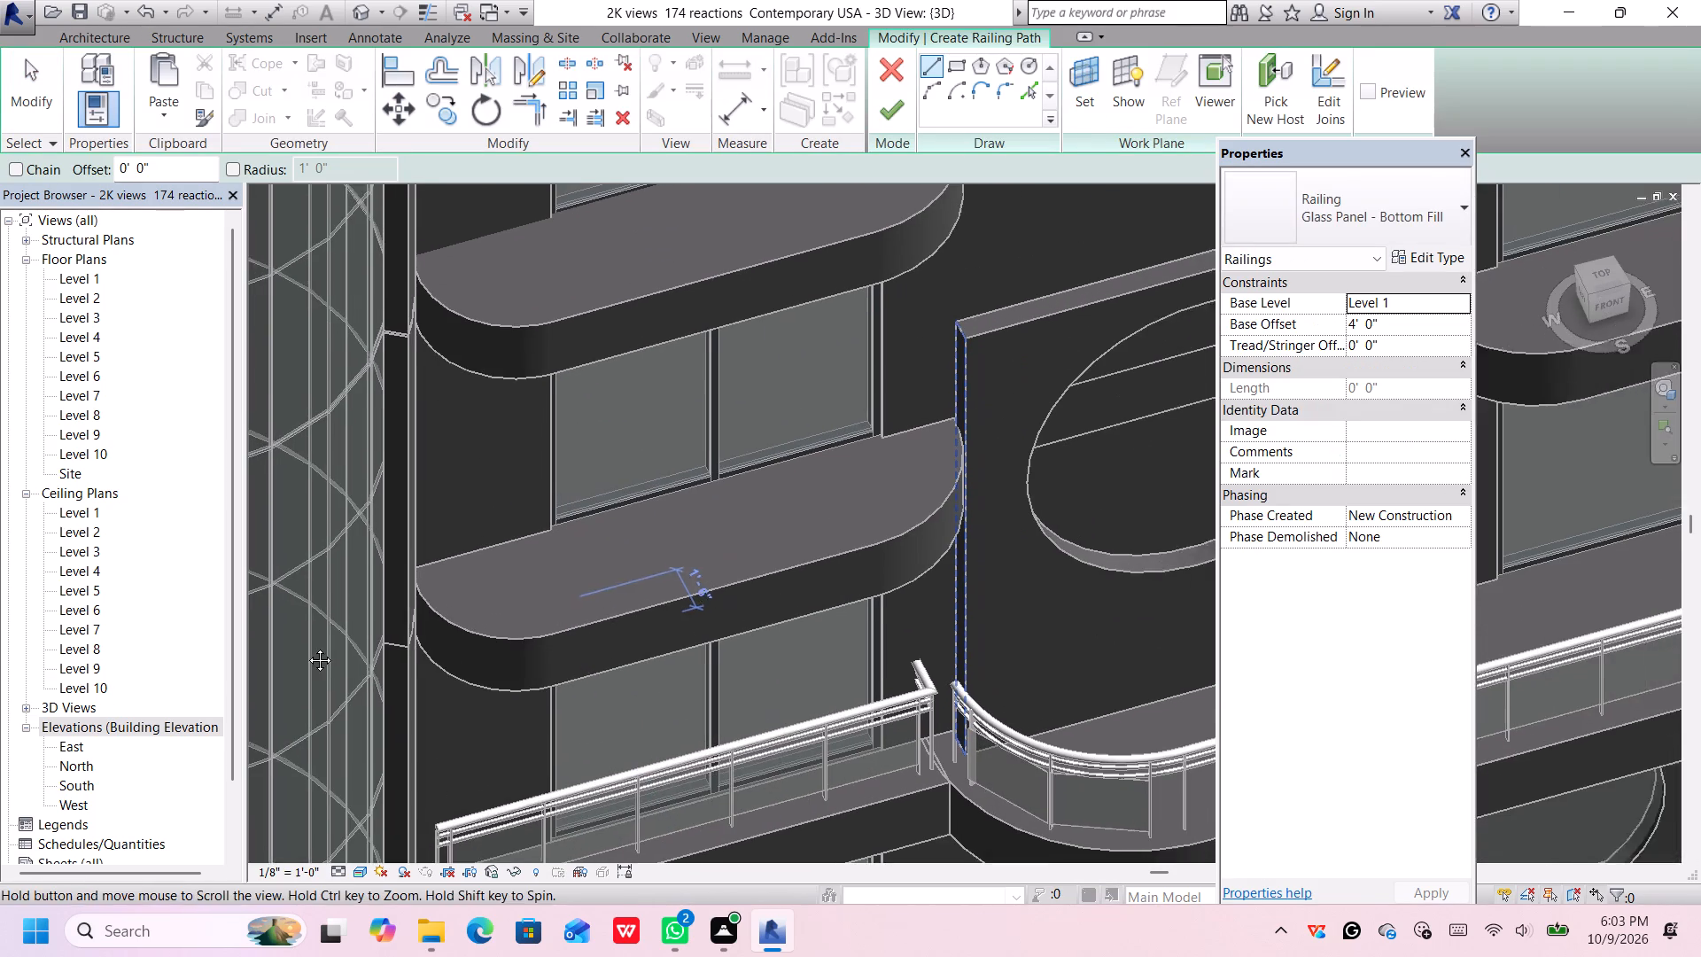
pyautogui.moveTo(307, 647); pyautogui.dragTo(278, 648, button='middle')
pyautogui.moveTo(367, 618); pyautogui.dragTo(604, 612, button='middle')
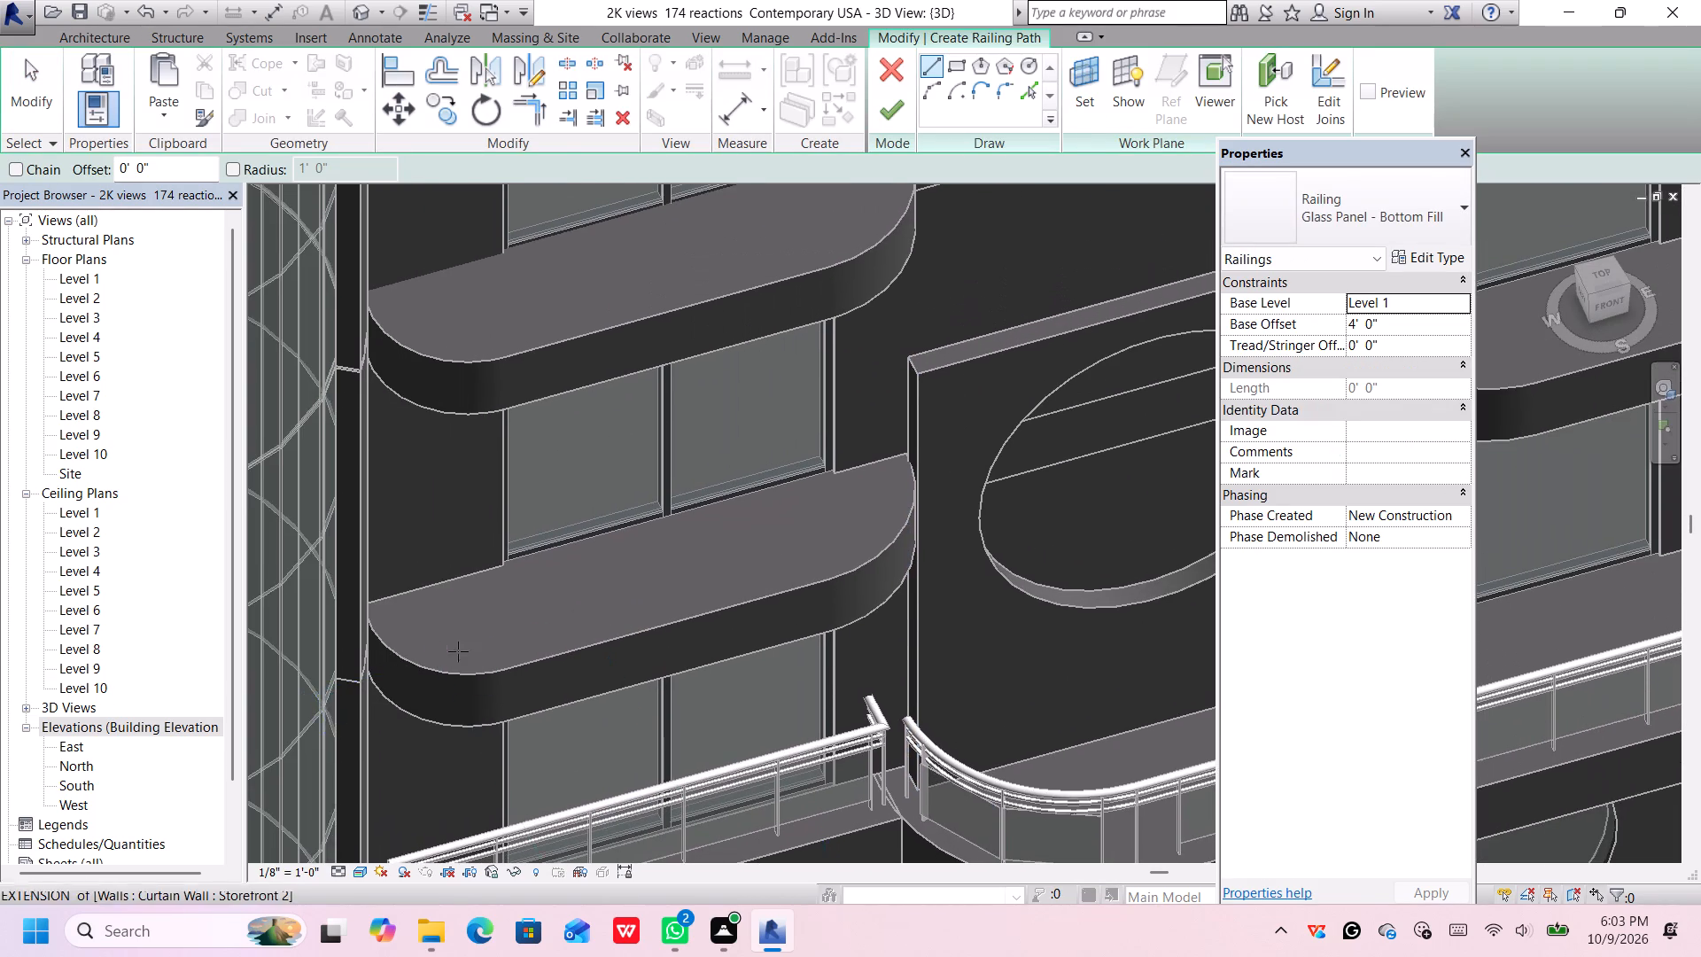
pyautogui.scroll(1, 471, 649)
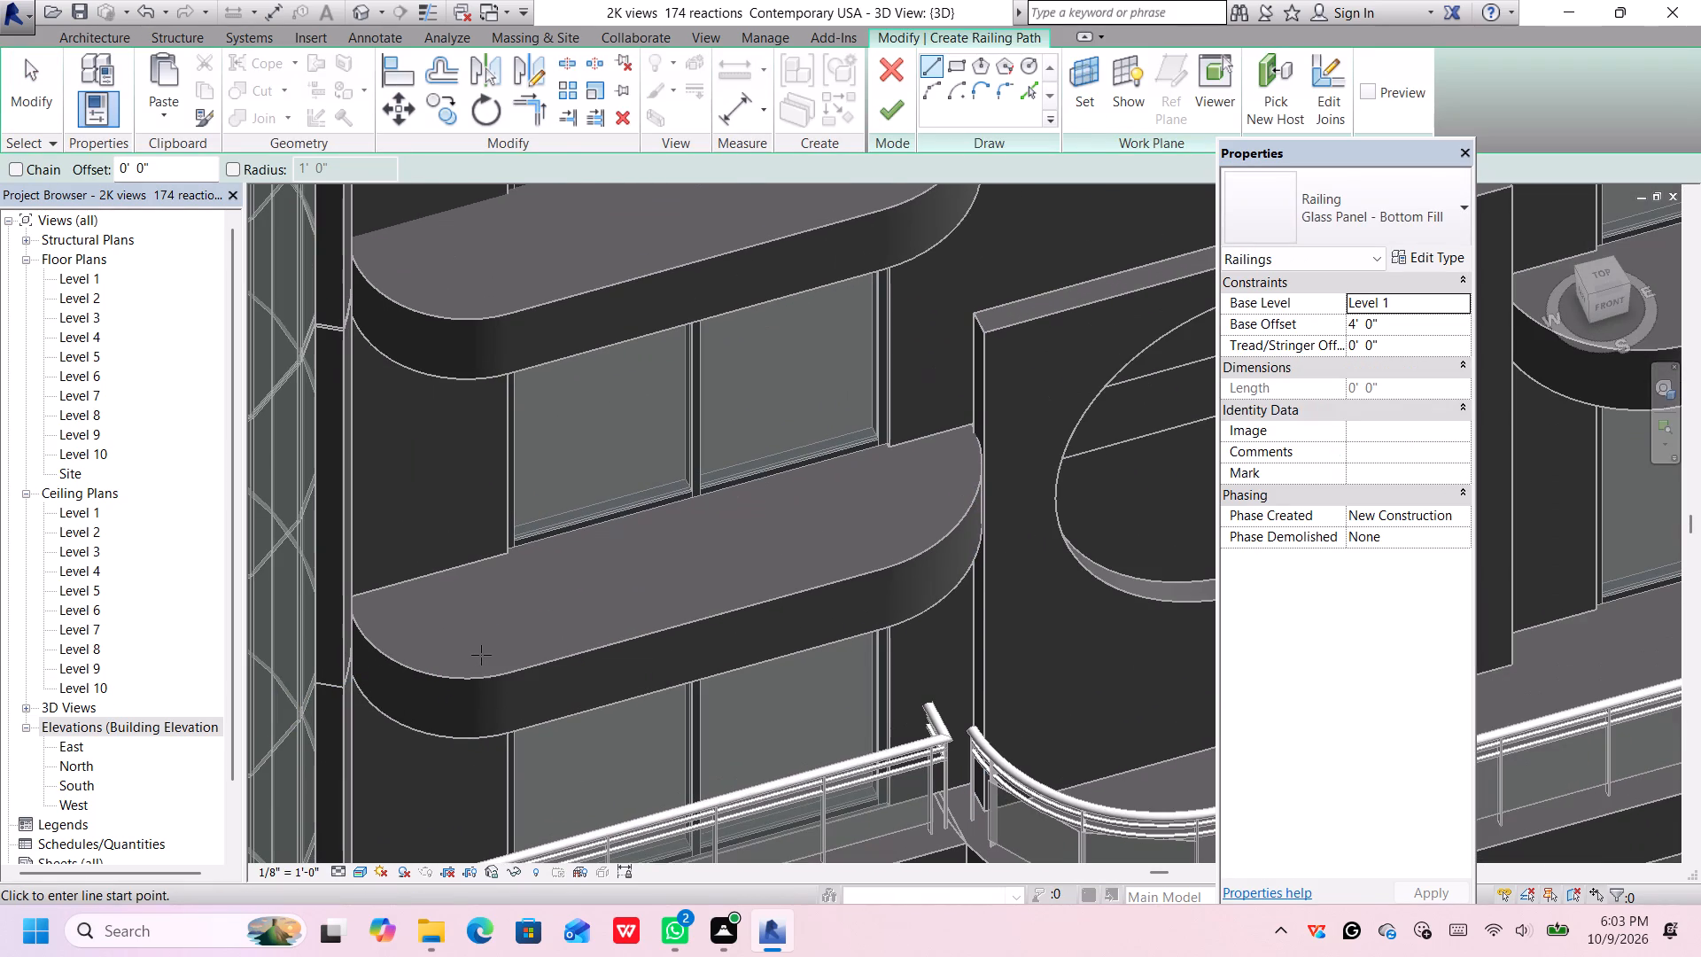
pyautogui.click(480, 655)
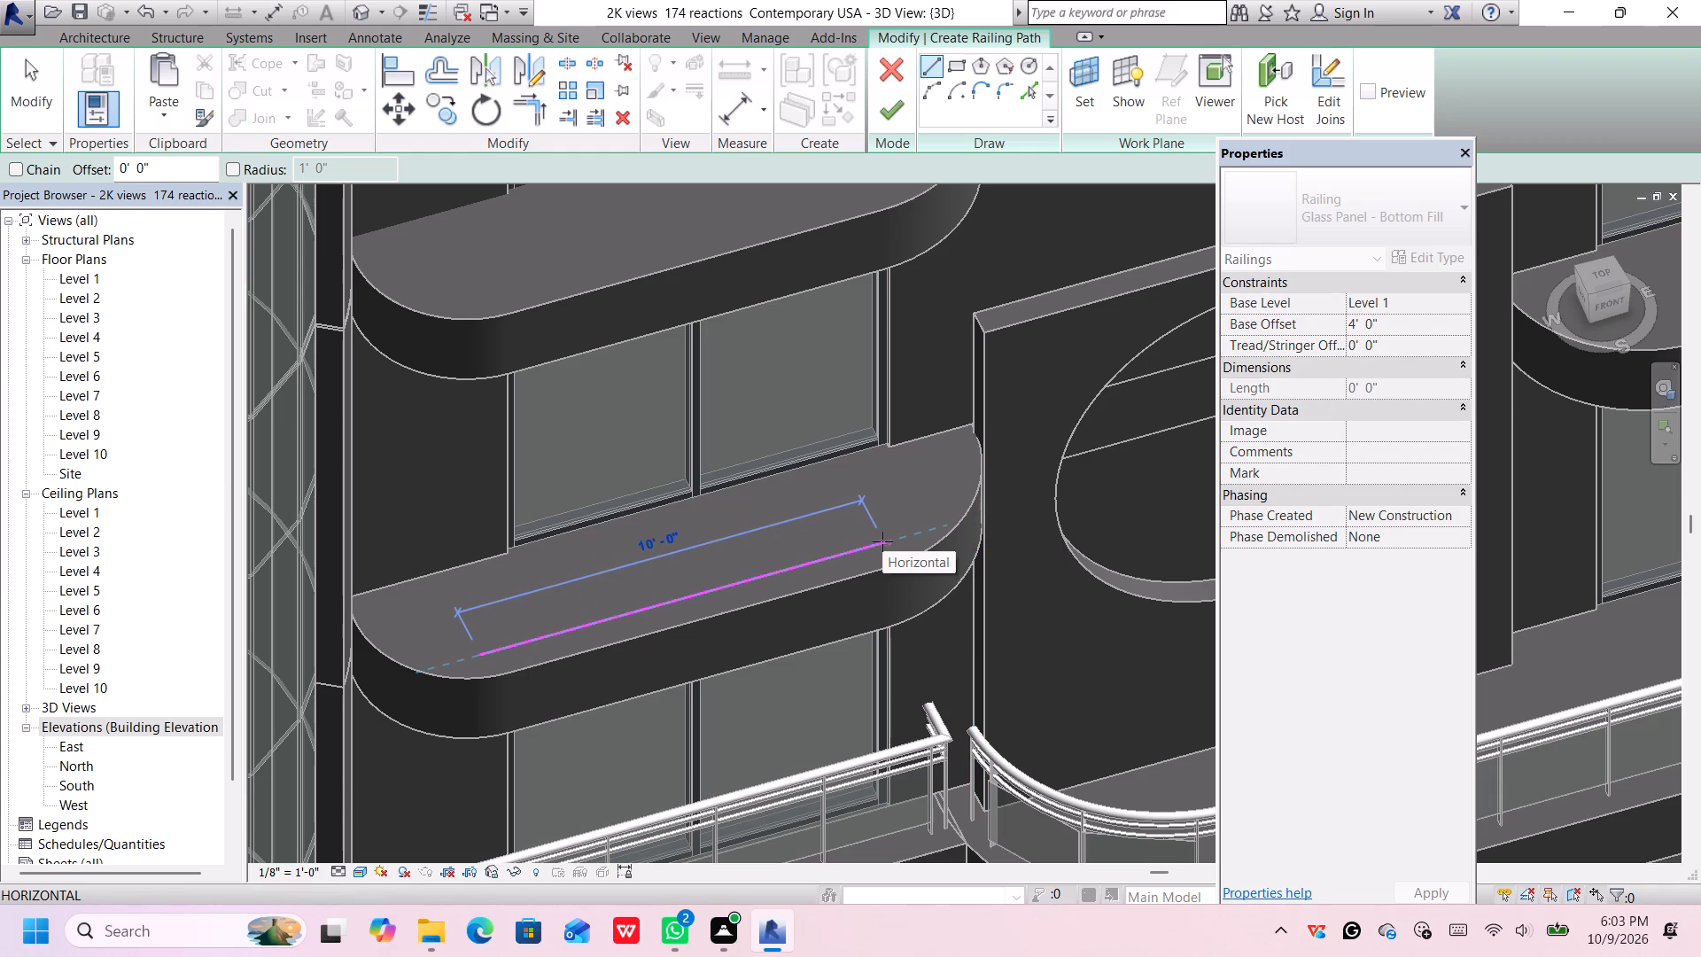
pyautogui.click(884, 541)
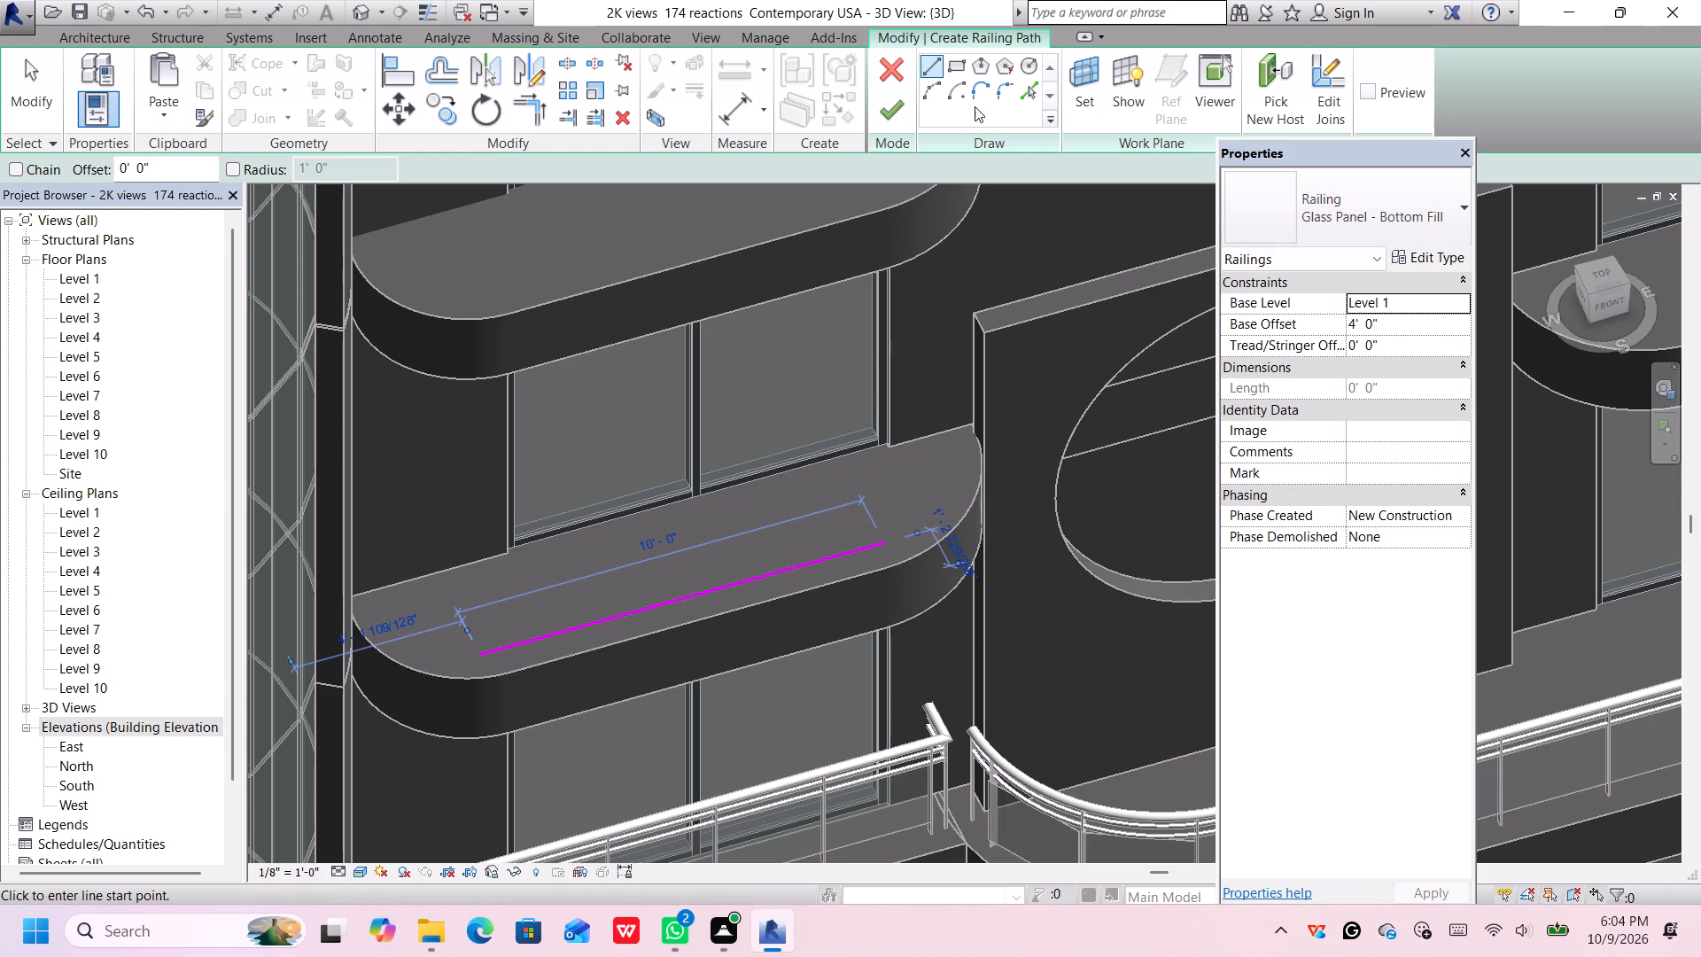
# Add a tangent arc of about 2'-10" radius joining the path line to the wall at the balcony end nearest the oval panel.
pyautogui.click(933, 93)
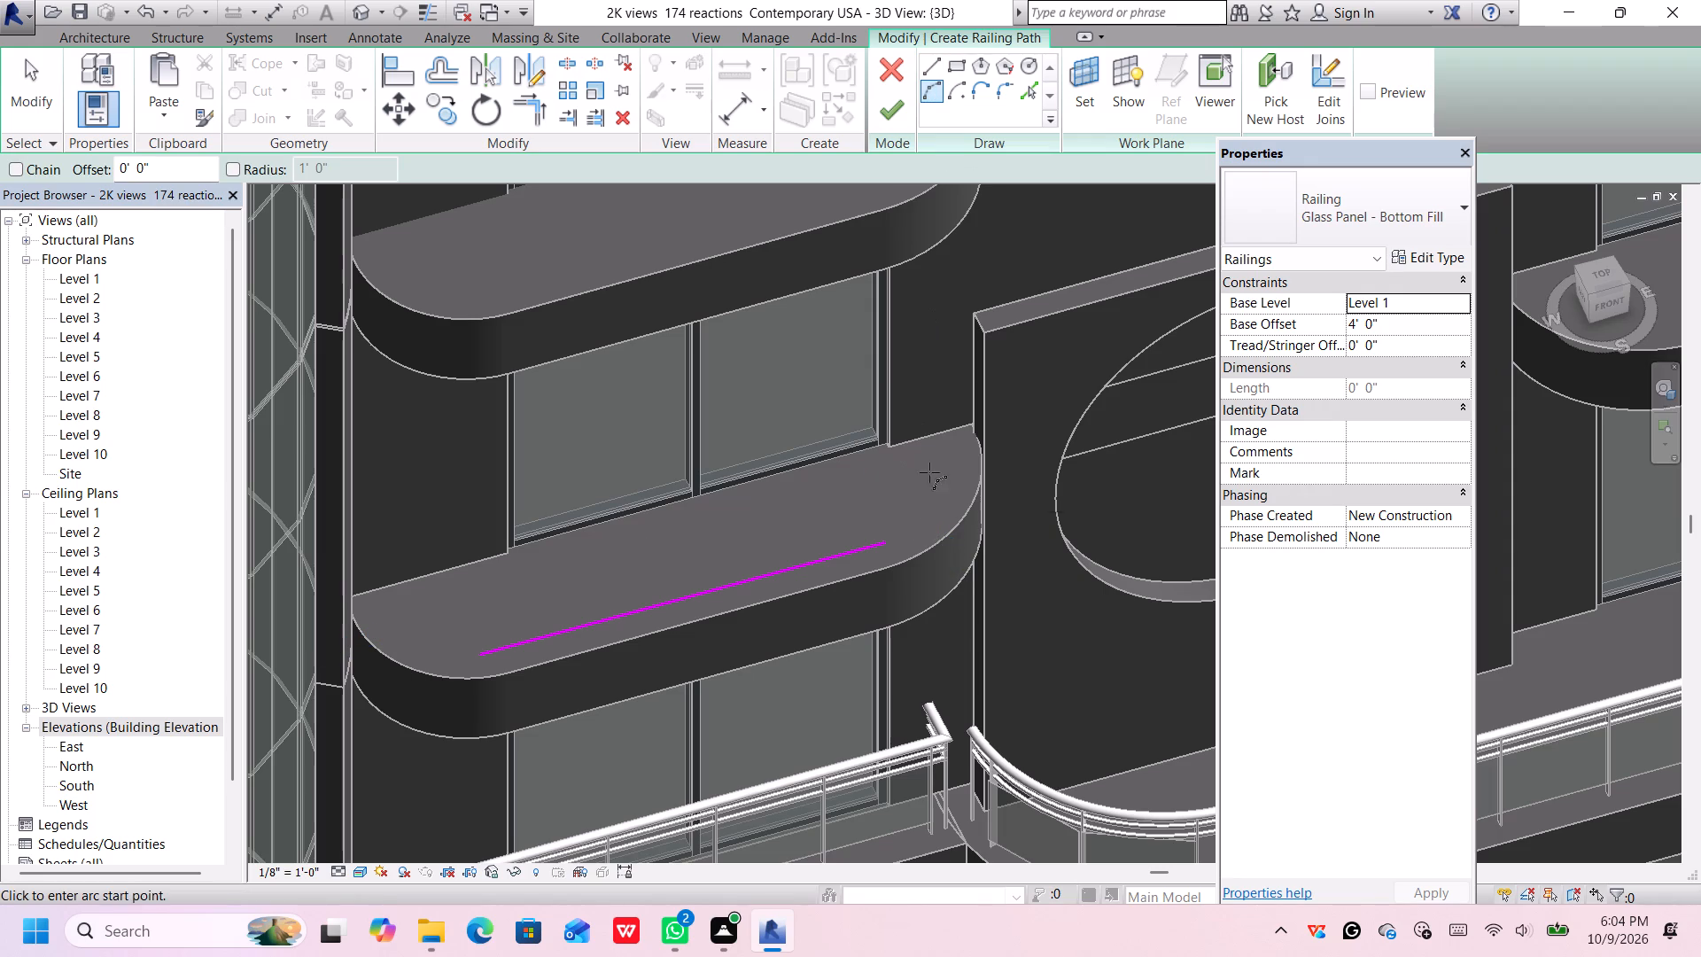
pyautogui.scroll(1, 950, 435)
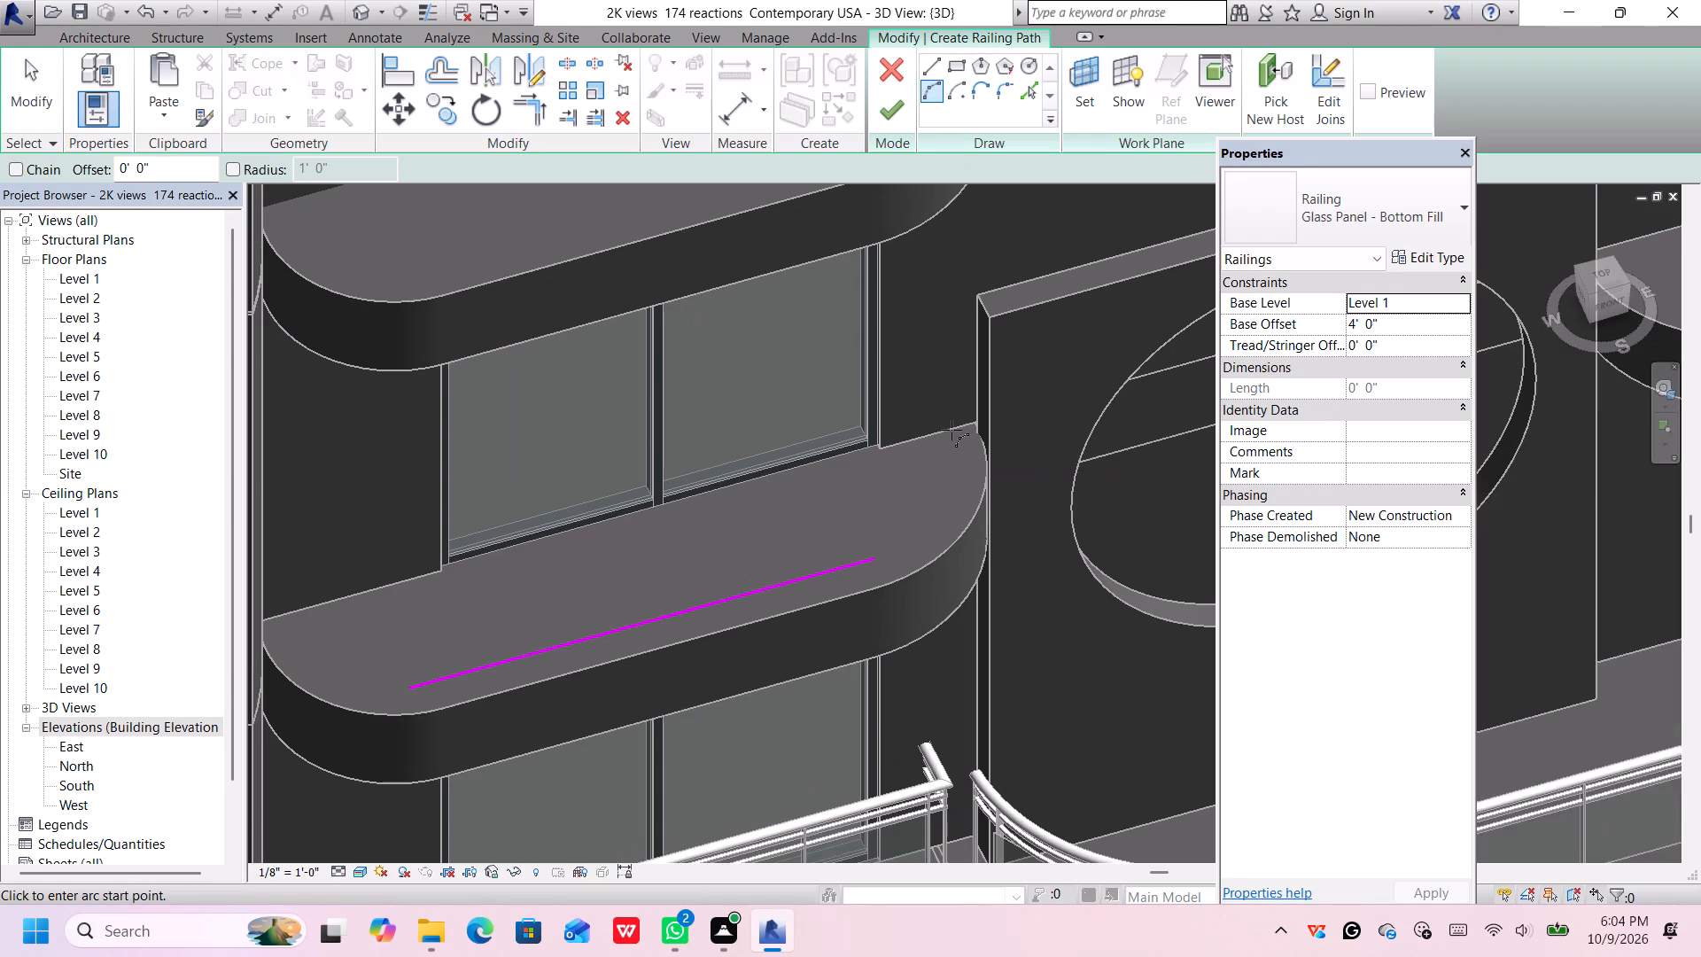
pyautogui.click(953, 428)
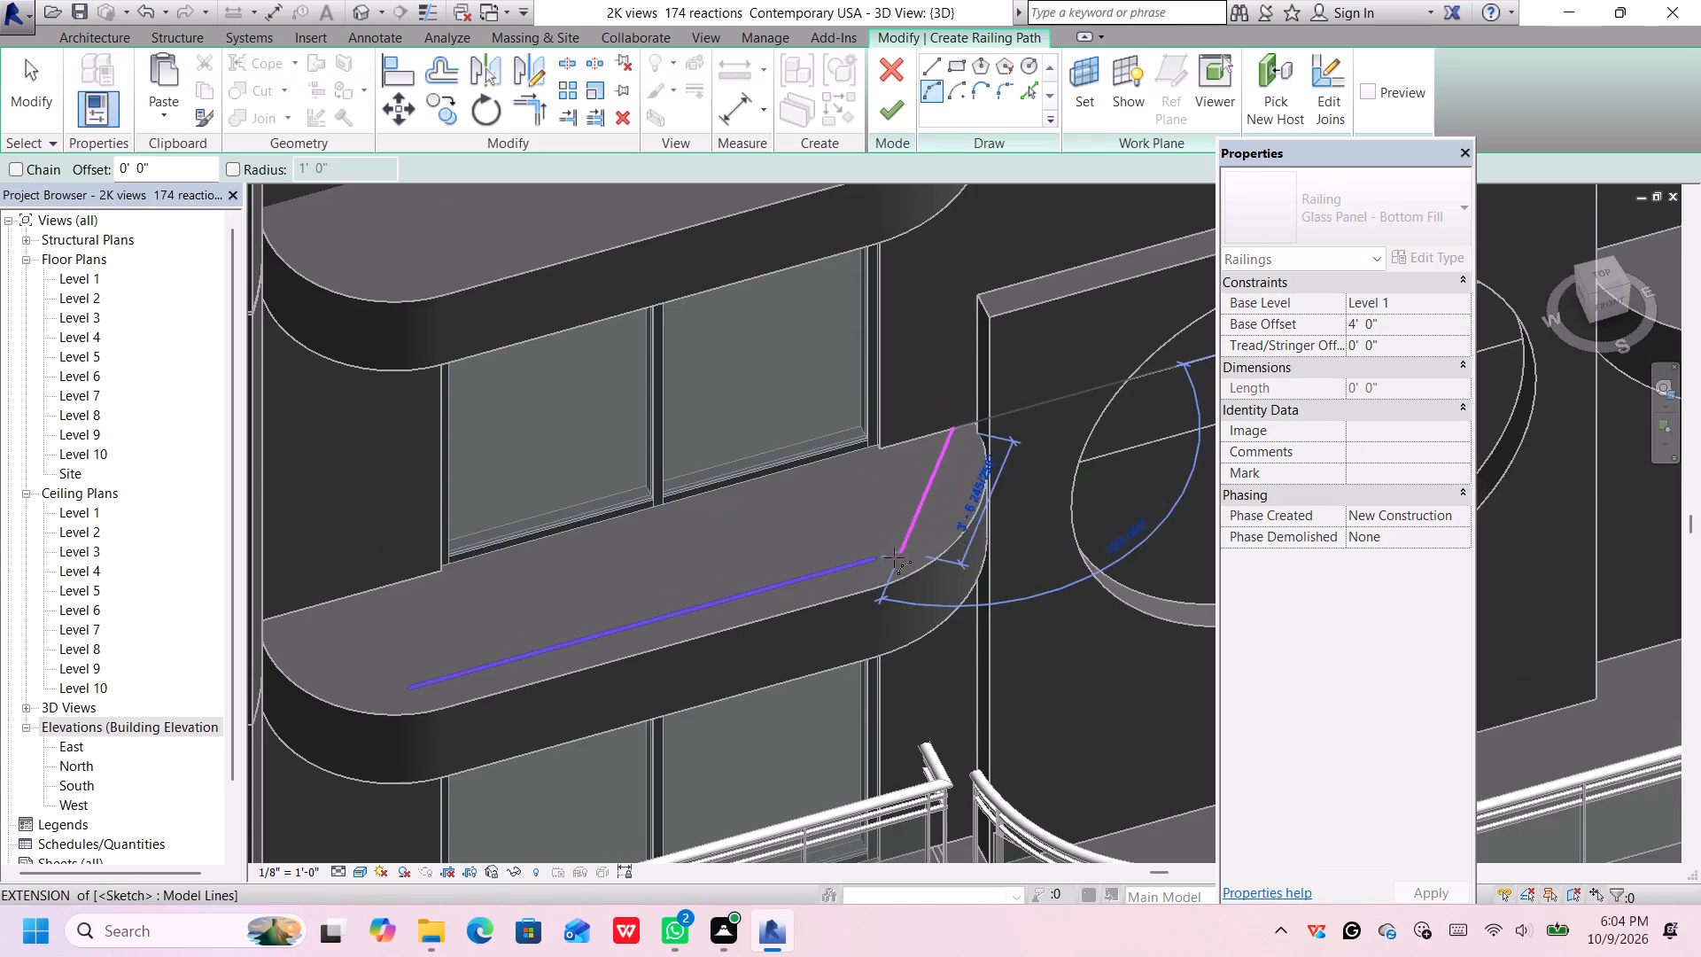
pyautogui.click(880, 557)
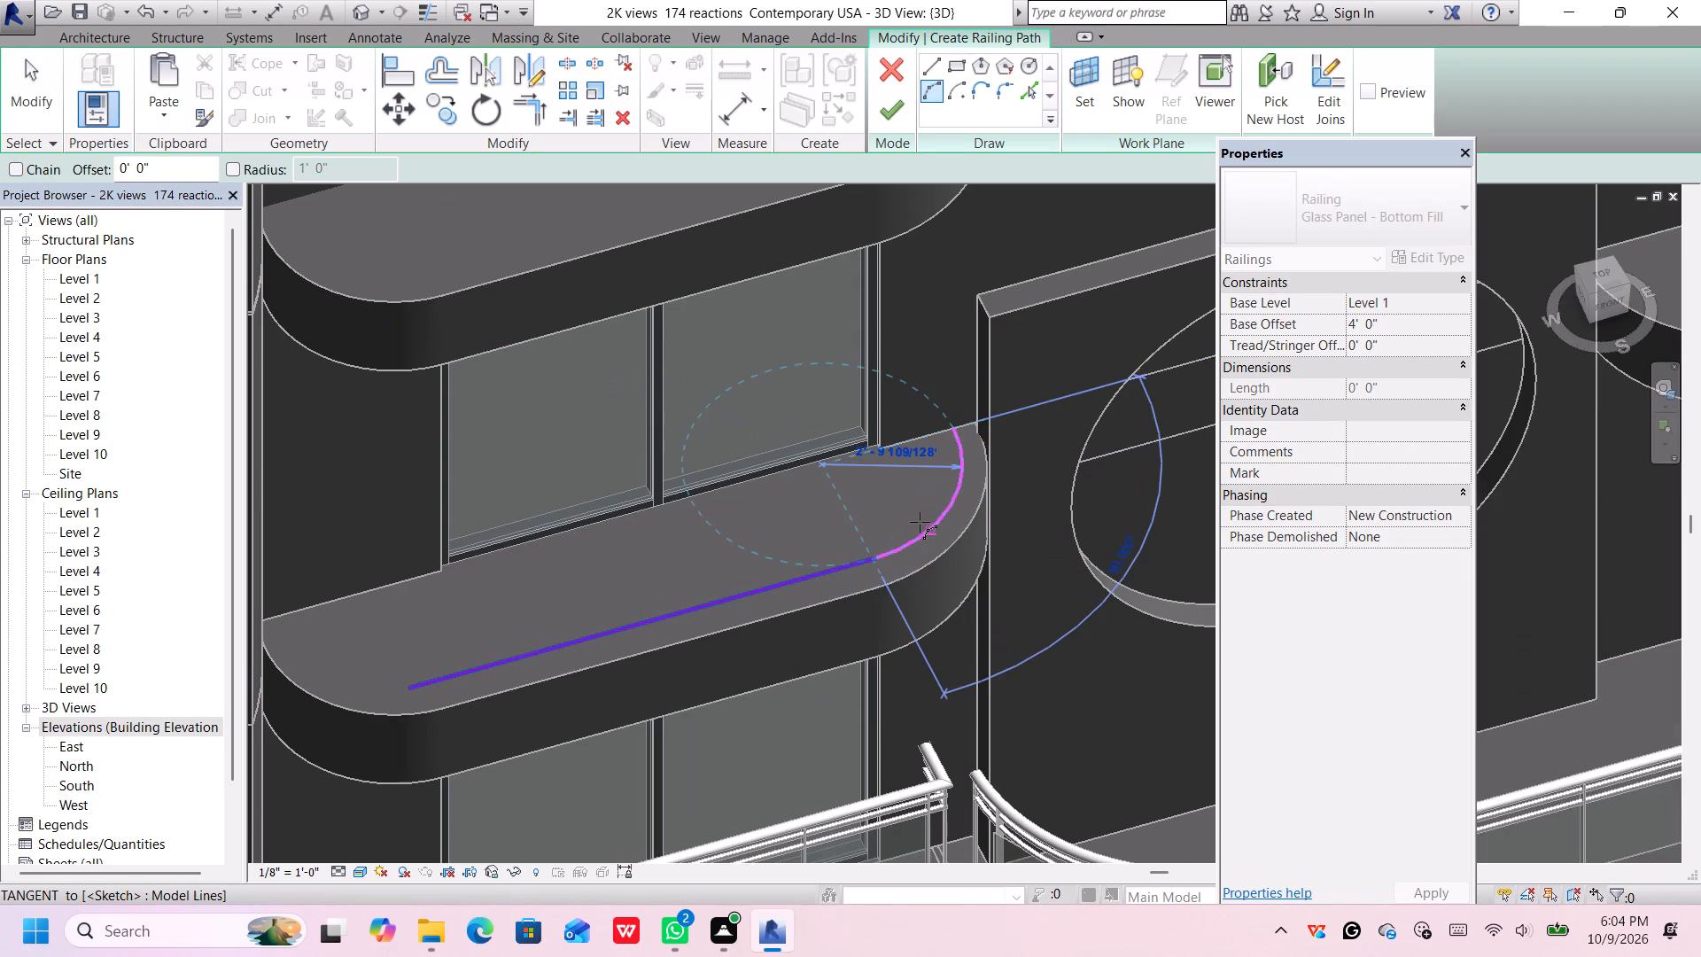
pyautogui.click(920, 524)
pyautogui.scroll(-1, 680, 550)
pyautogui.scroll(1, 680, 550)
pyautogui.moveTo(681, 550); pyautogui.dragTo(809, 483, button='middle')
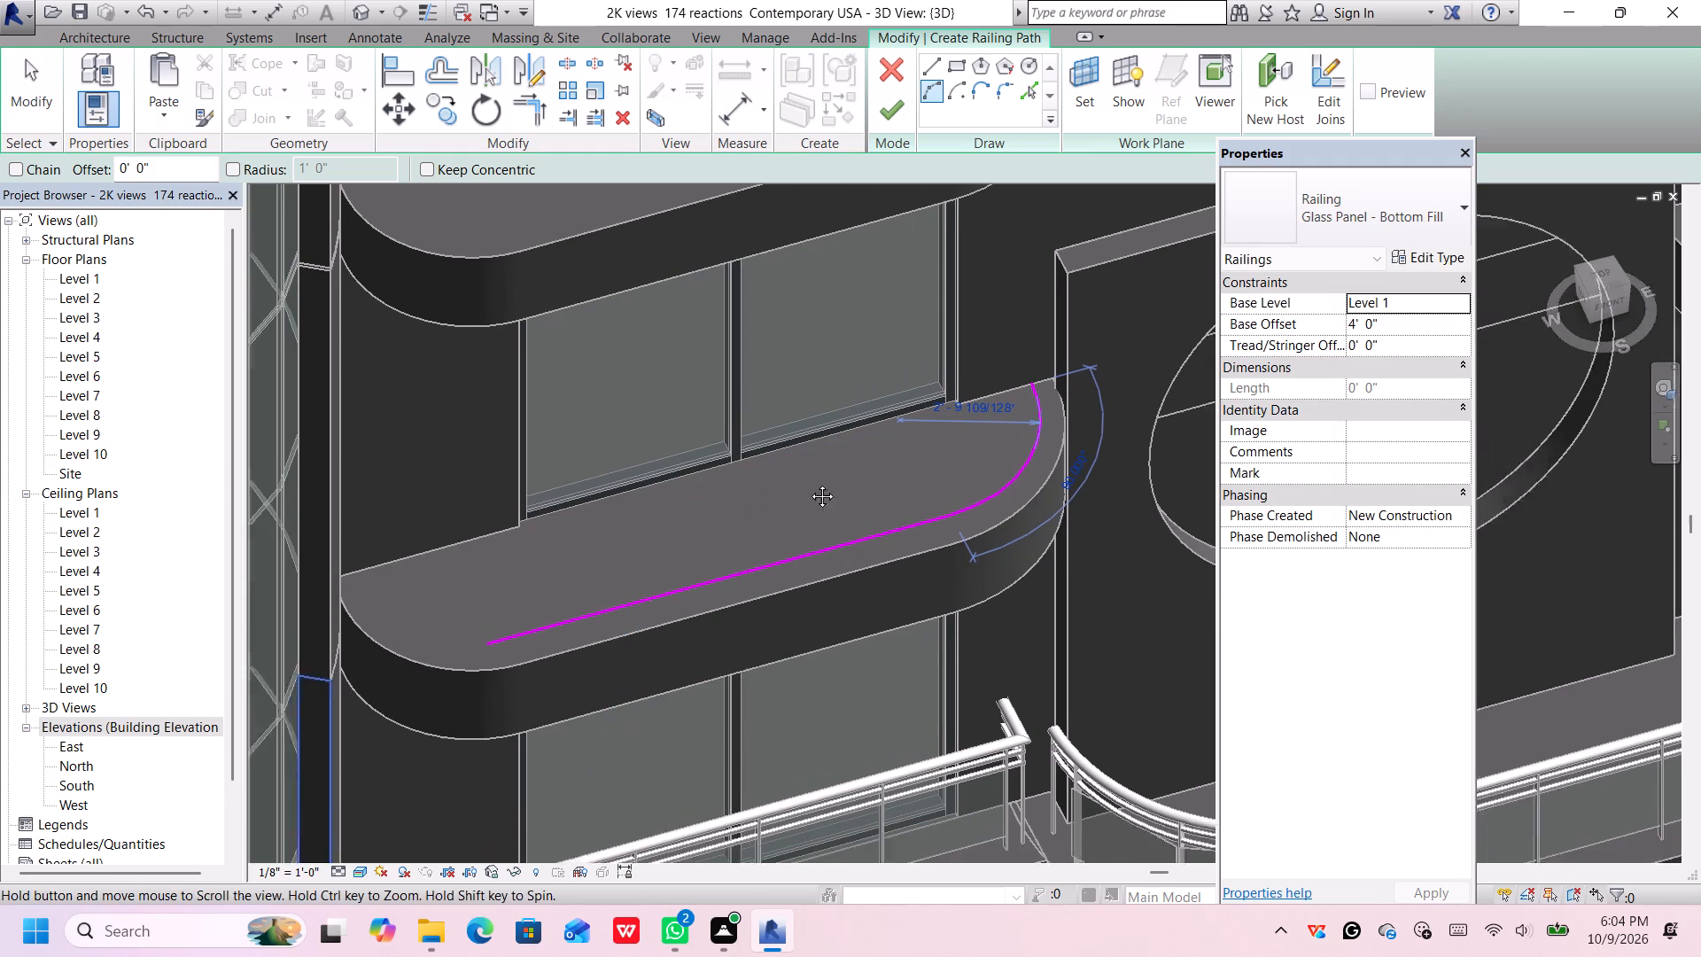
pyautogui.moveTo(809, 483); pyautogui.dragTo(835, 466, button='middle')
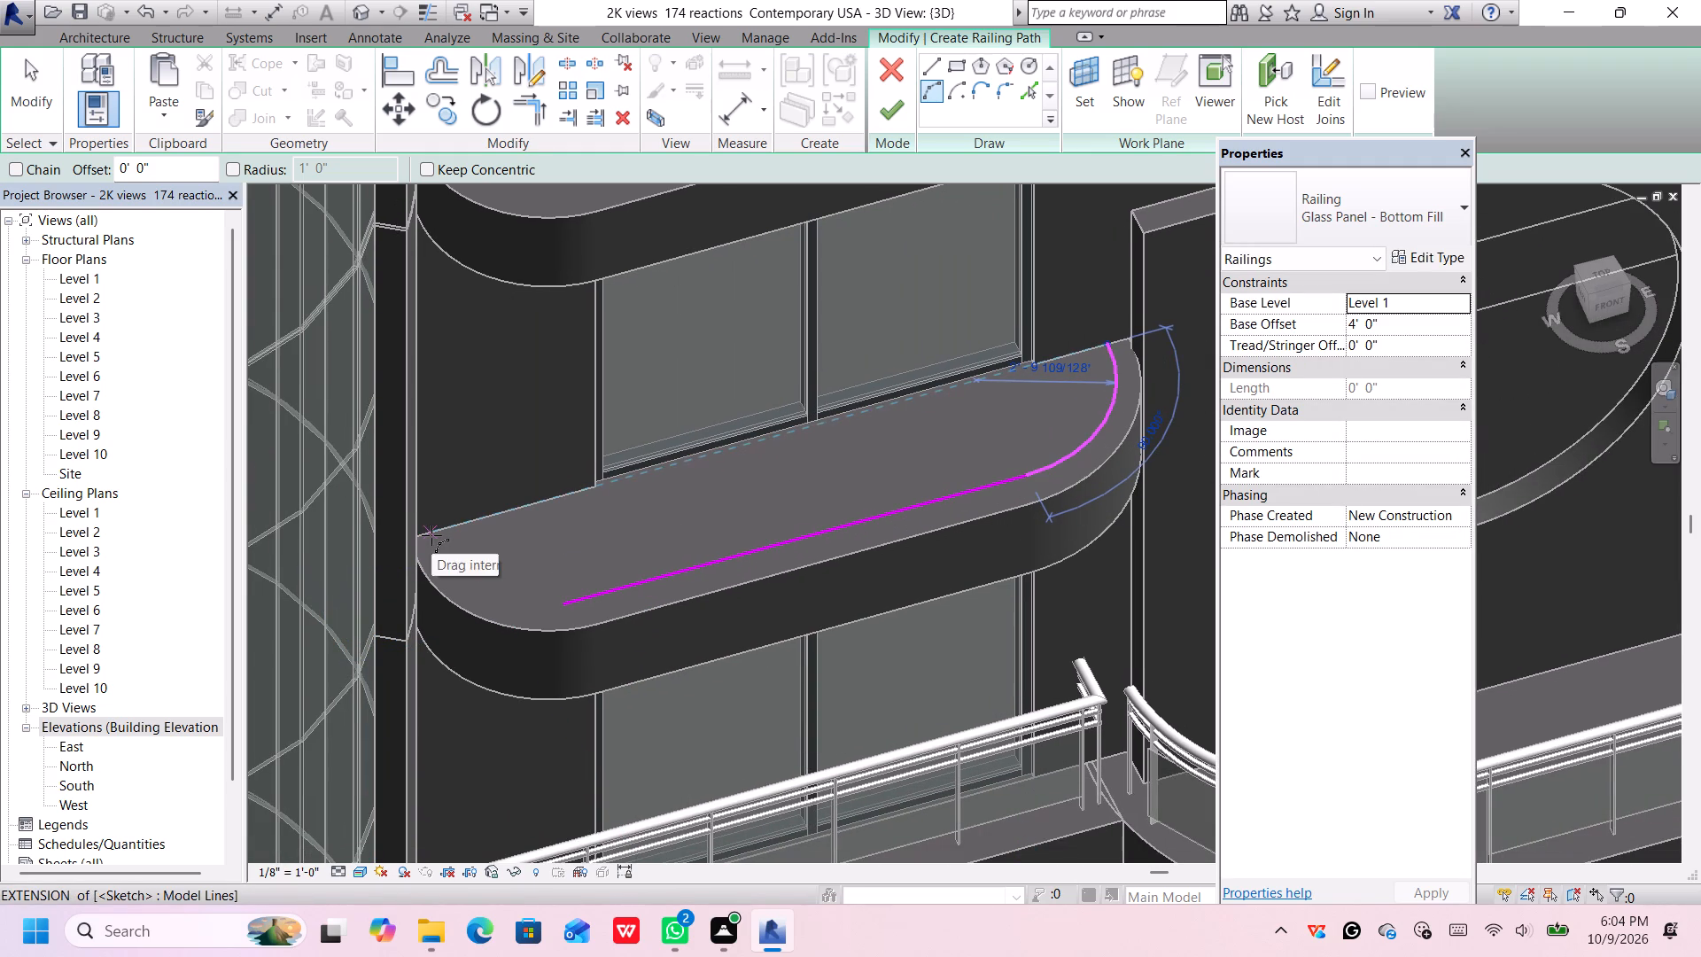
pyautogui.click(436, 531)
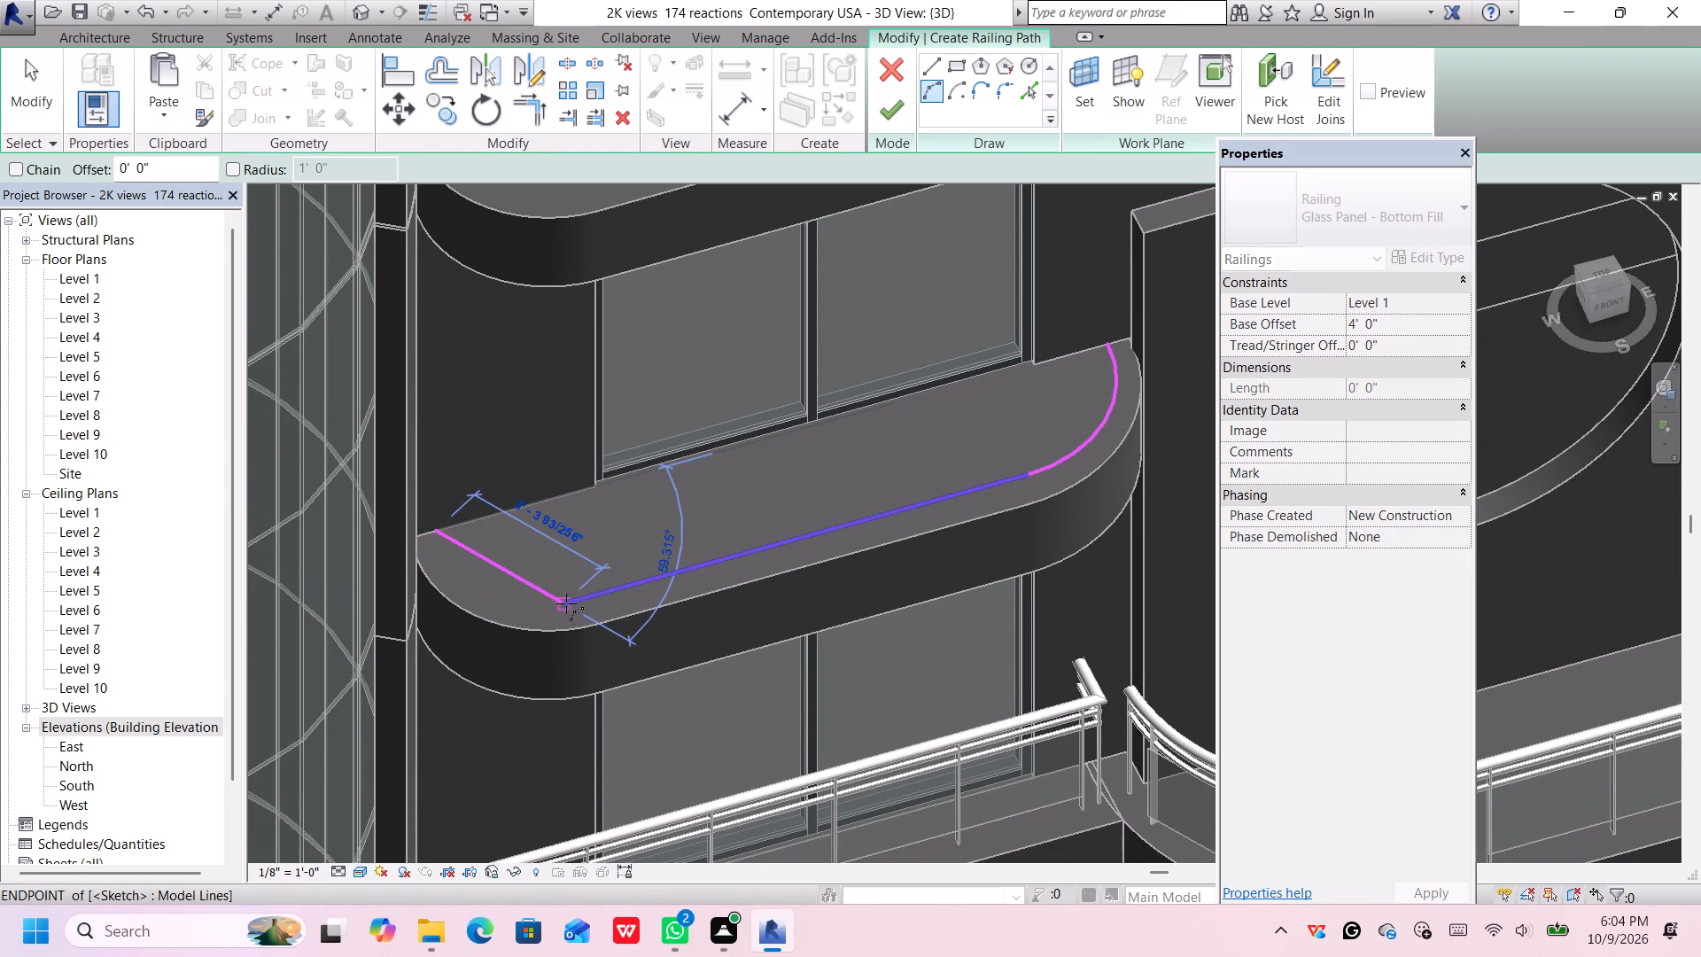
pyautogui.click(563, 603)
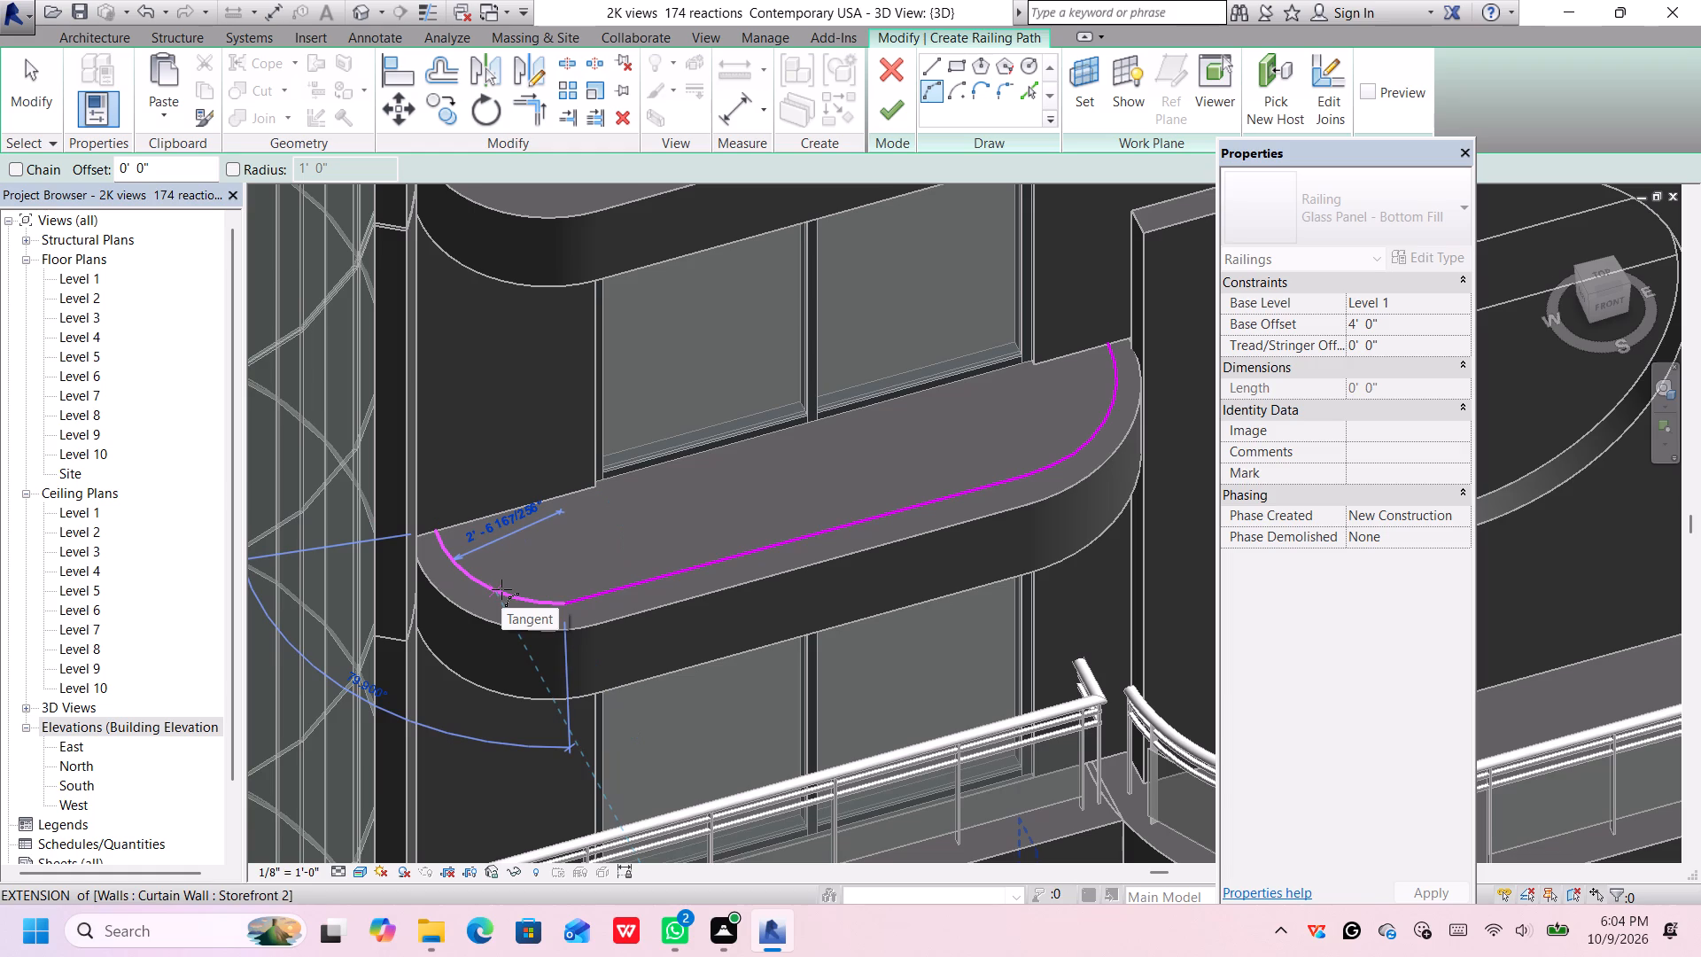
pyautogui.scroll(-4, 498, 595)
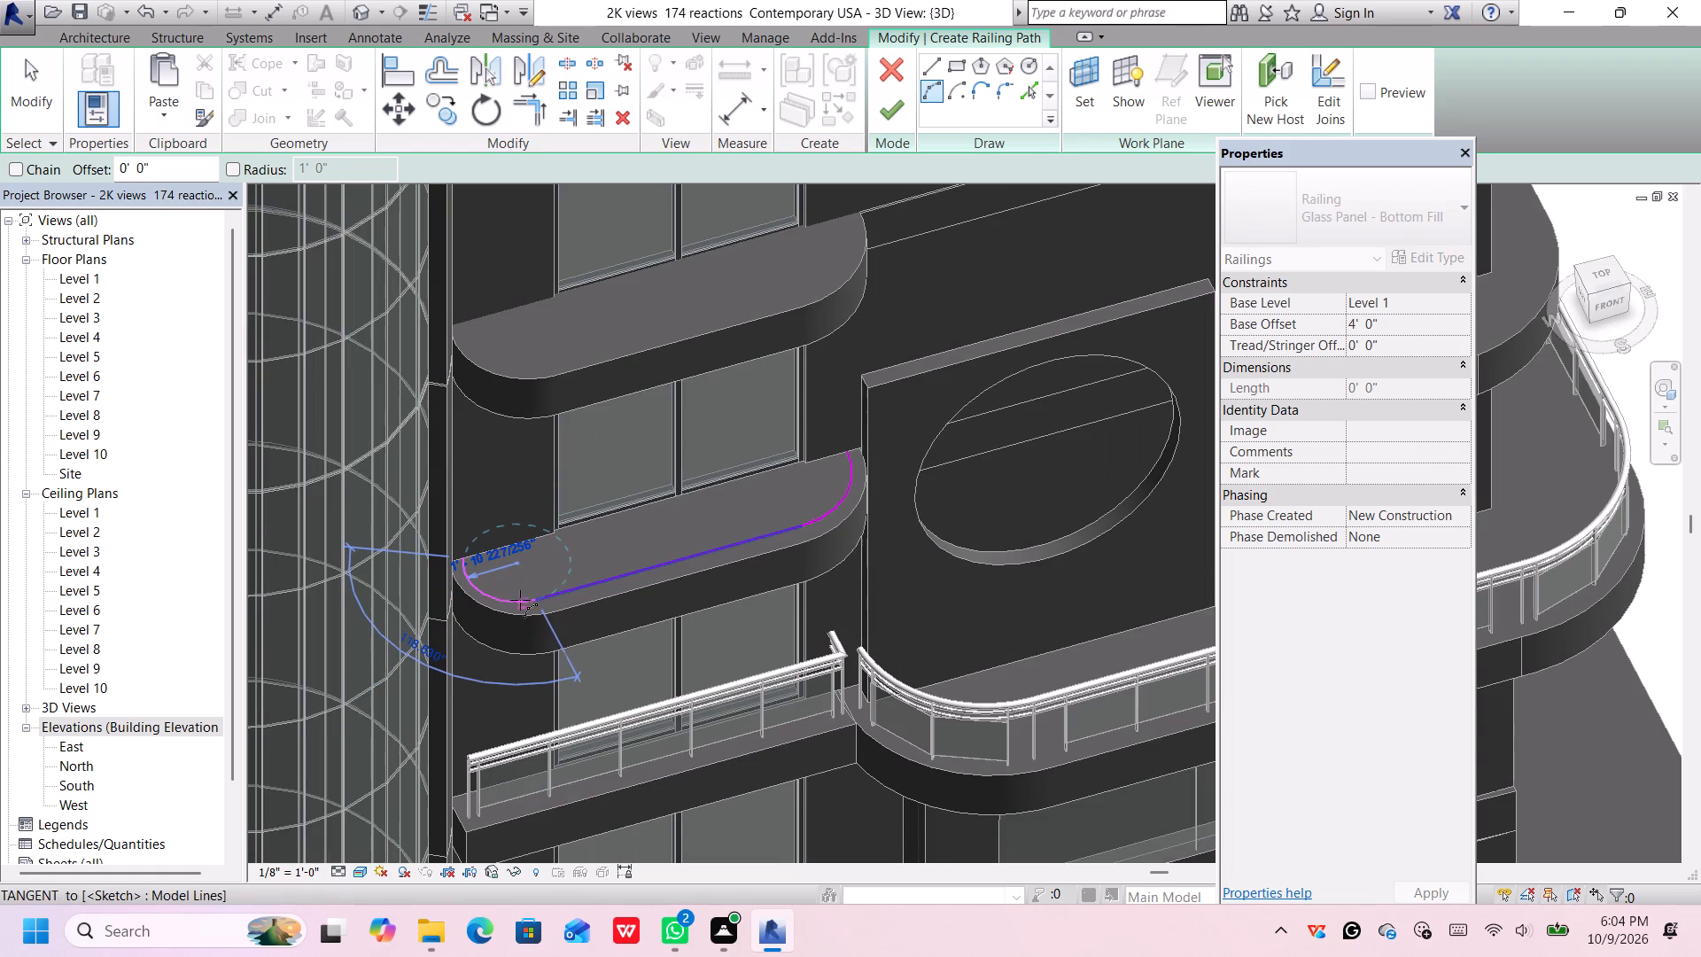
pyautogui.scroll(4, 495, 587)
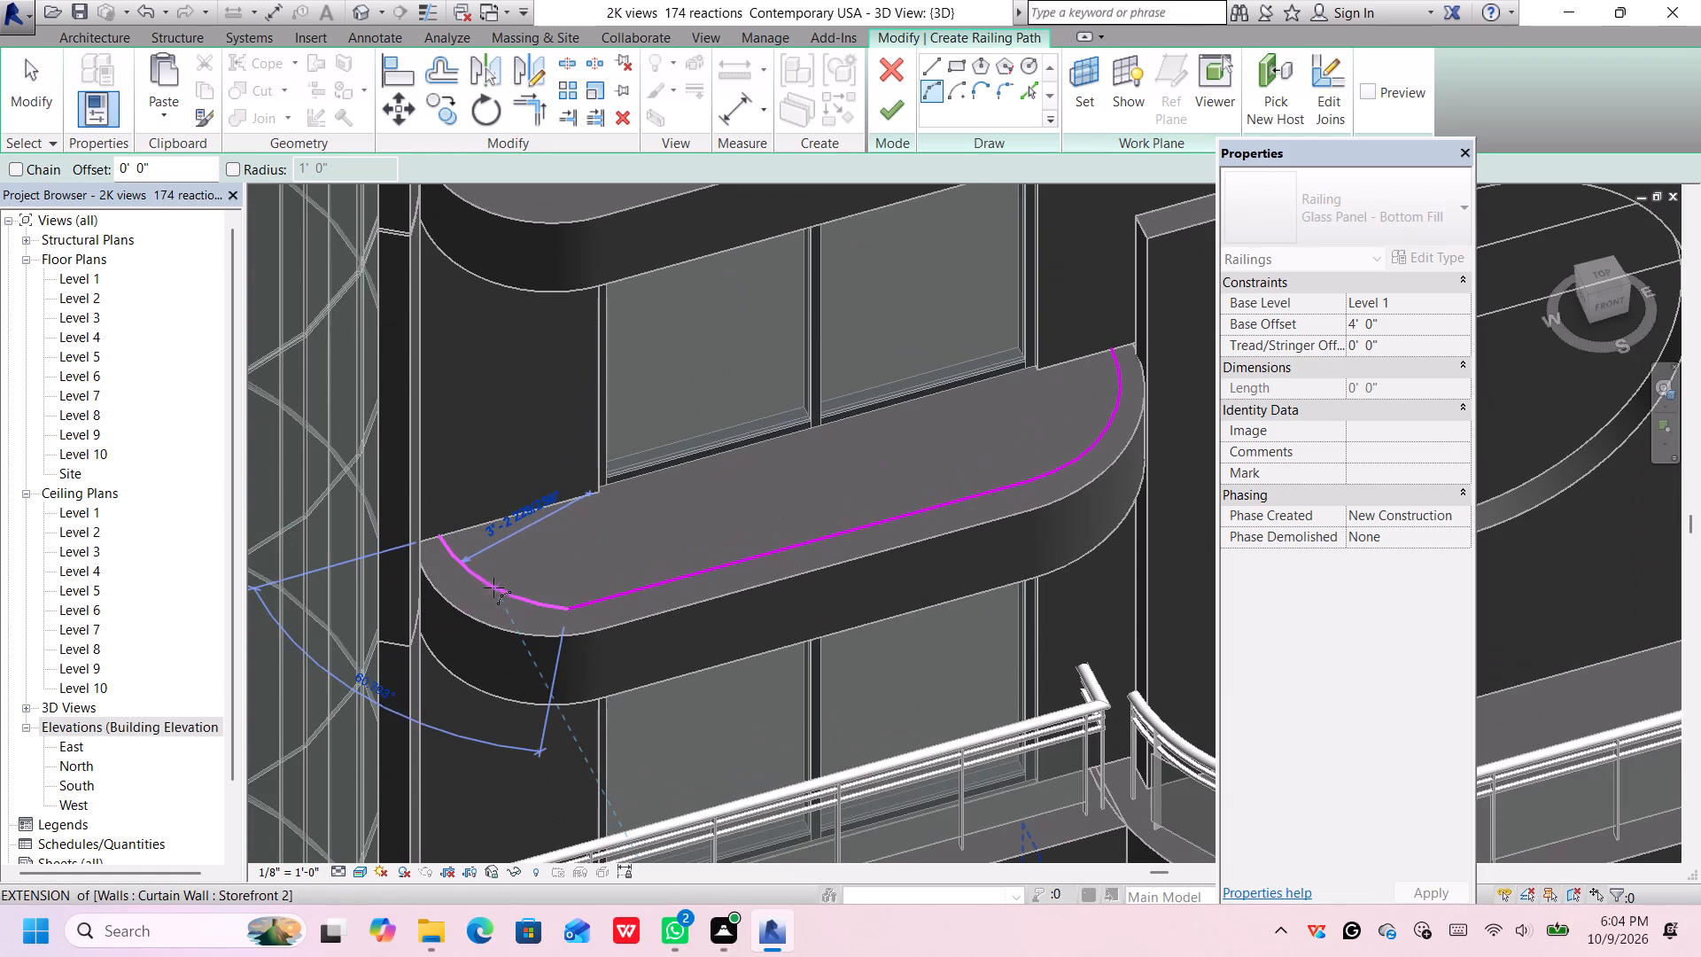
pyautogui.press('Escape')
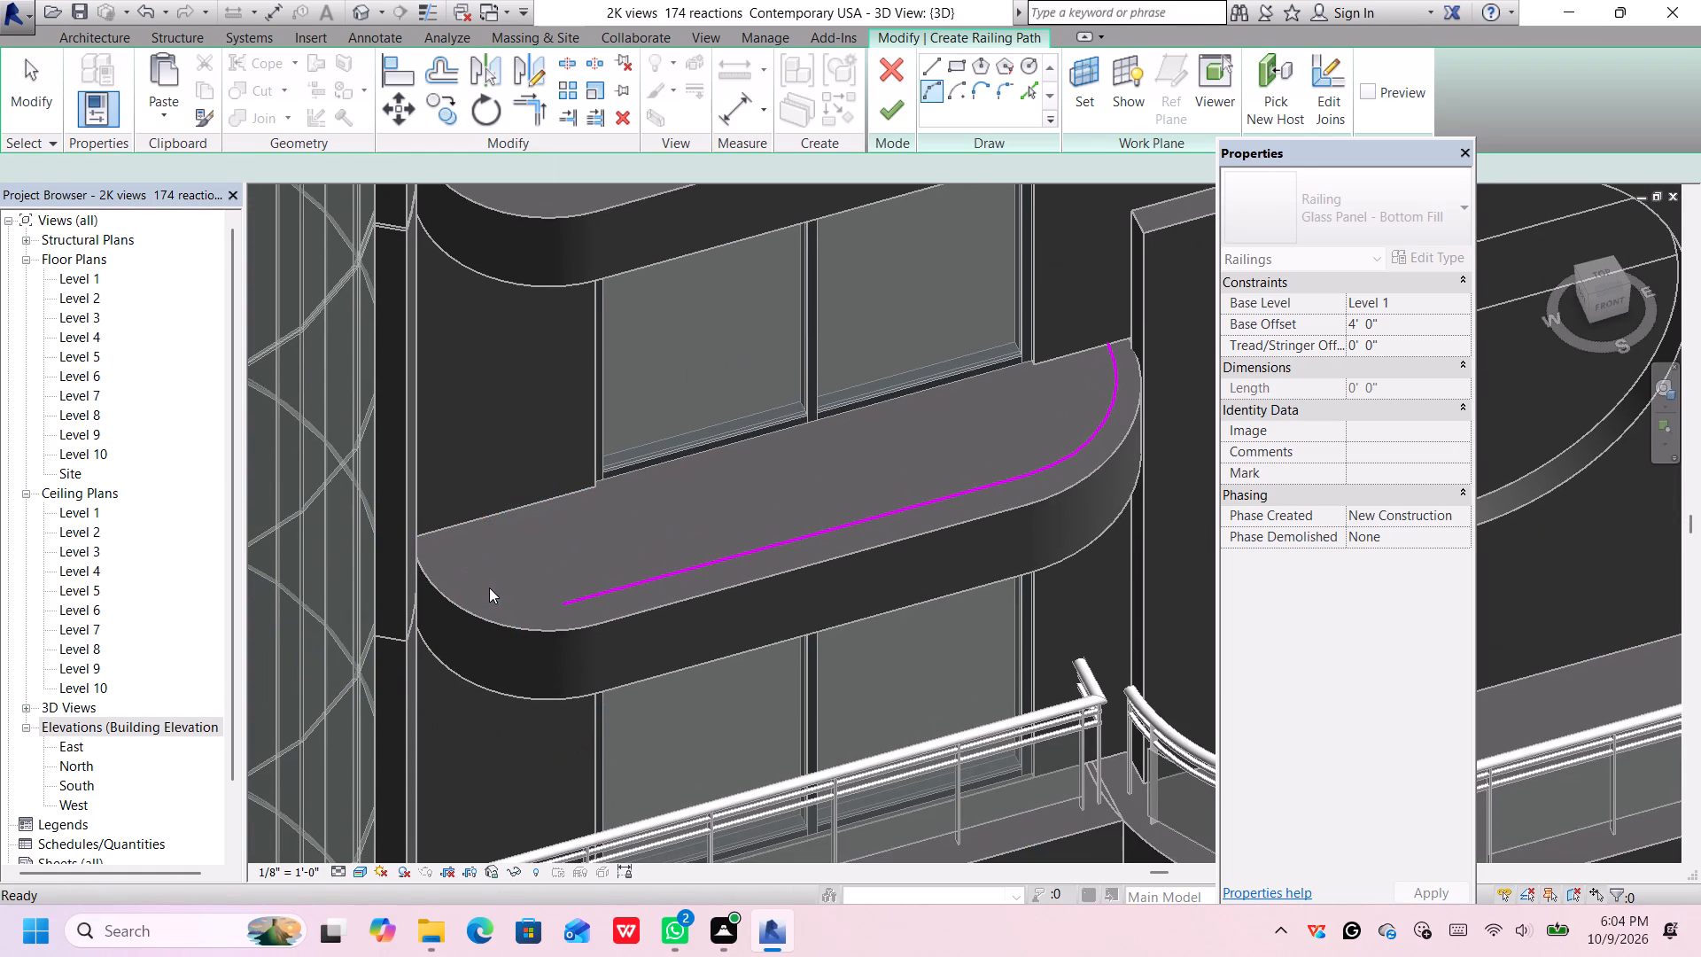
# Add a tangent arc of about 2'-1" radius from the wall to the path line at the balcony's cylinder end.
pyautogui.scroll(1, 424, 537)
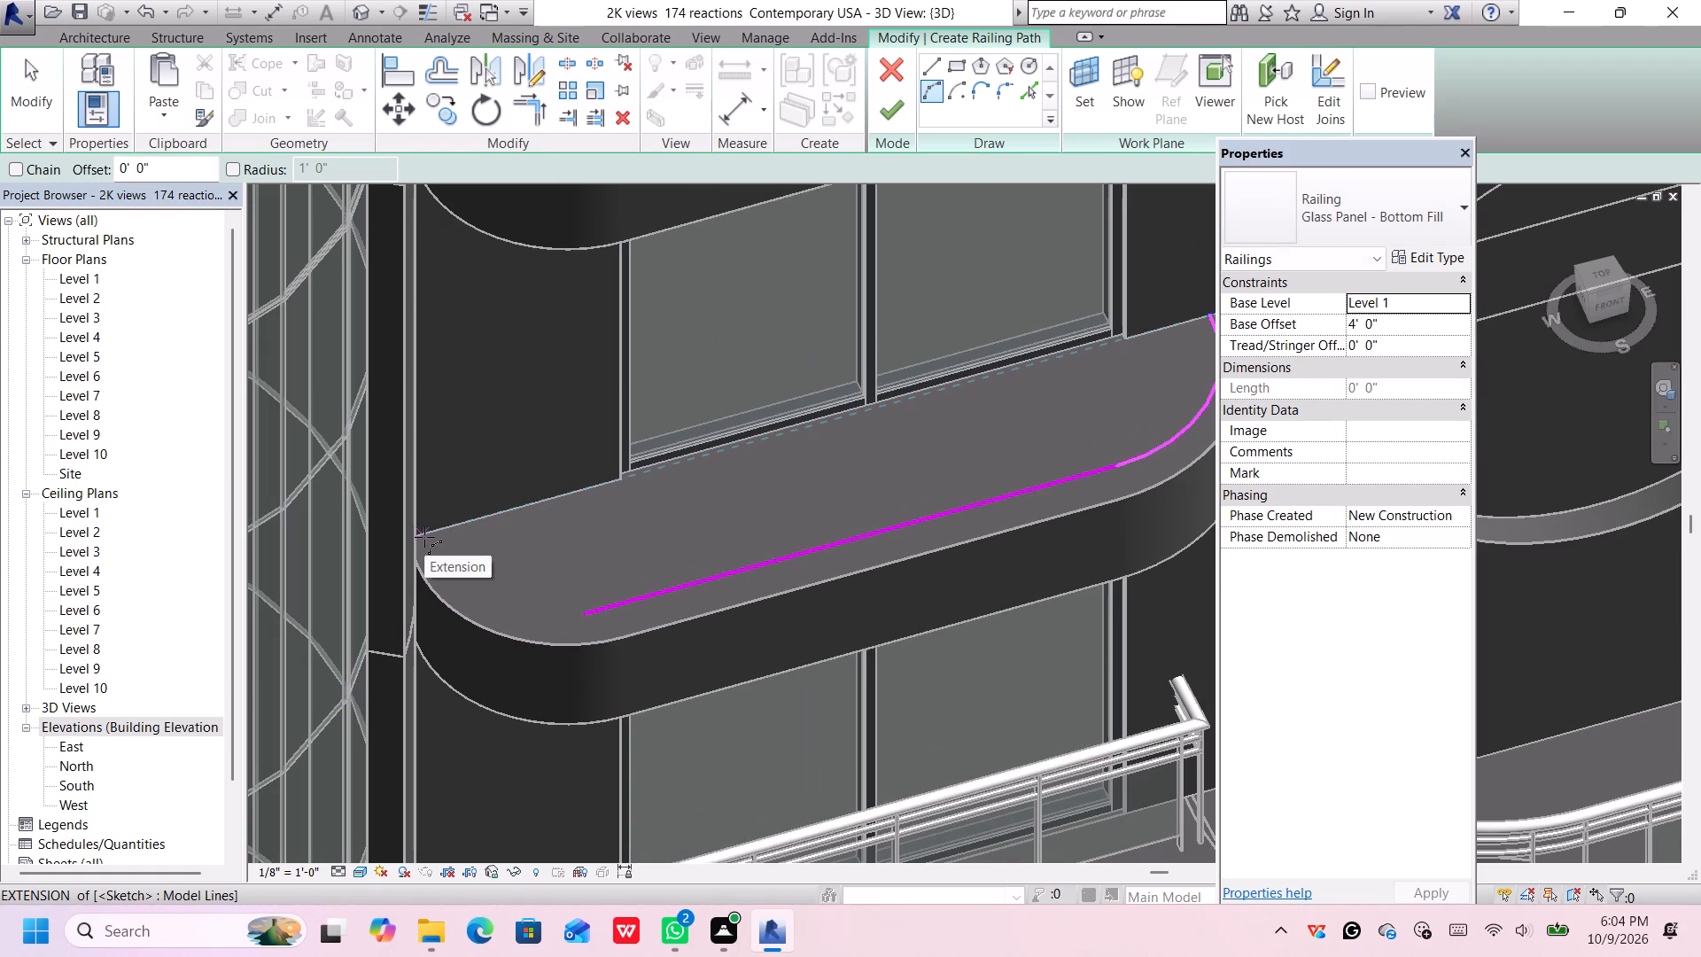
pyautogui.click(424, 537)
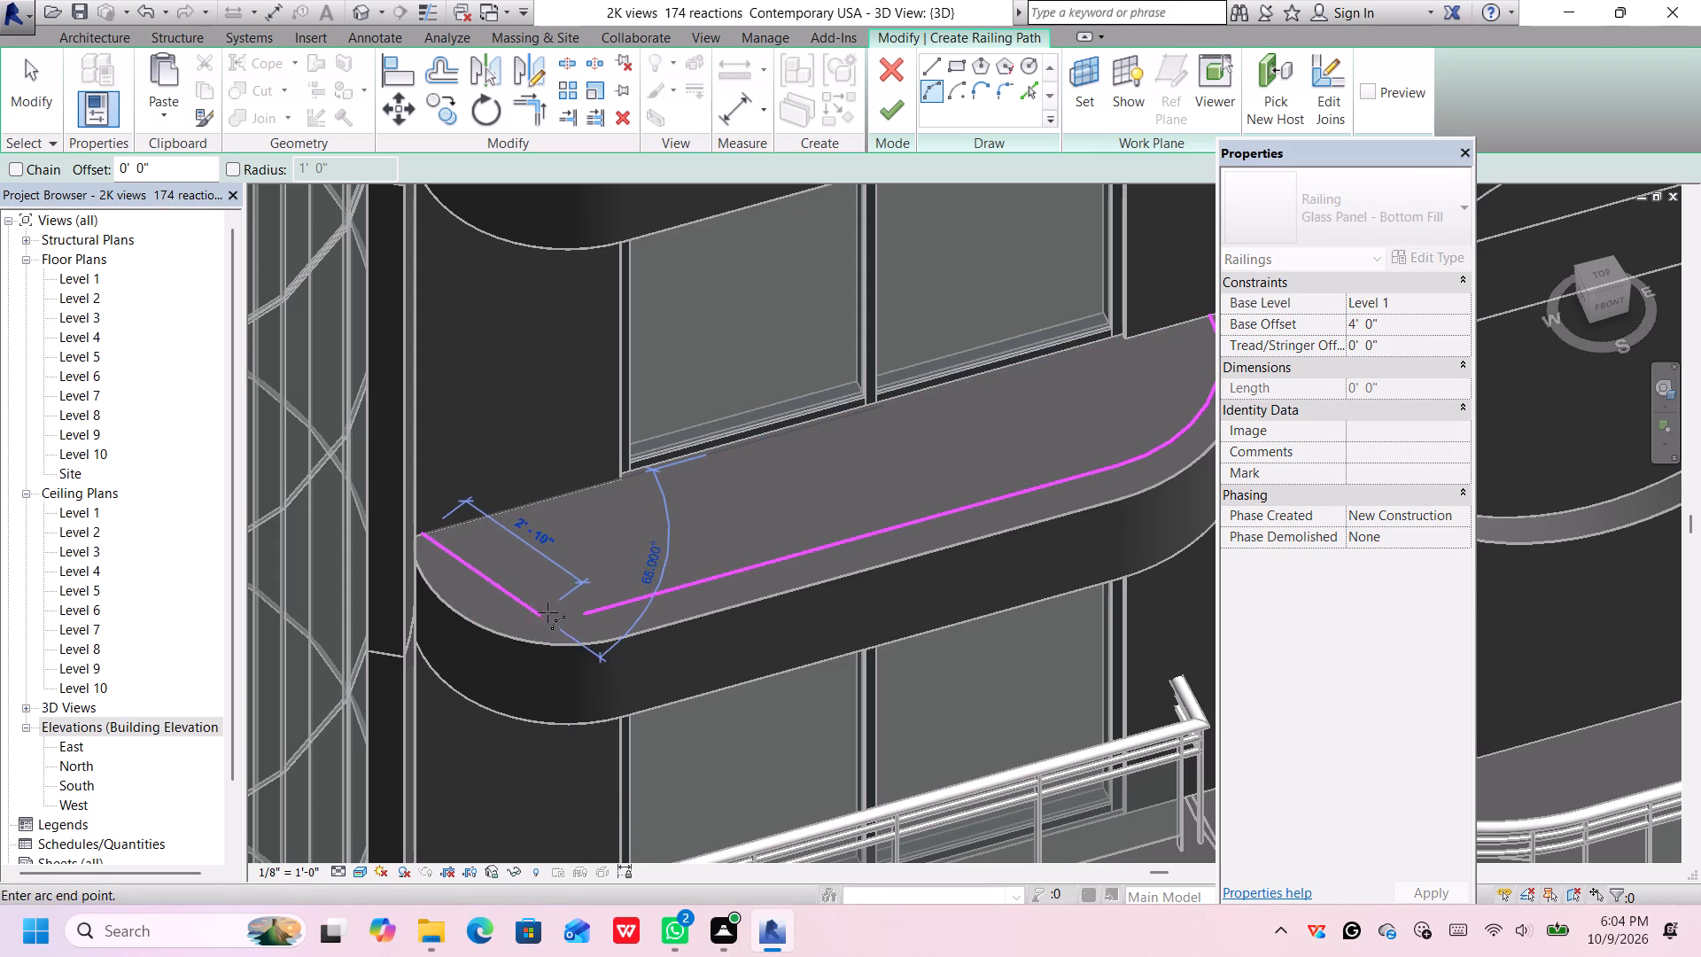
pyautogui.click(584, 615)
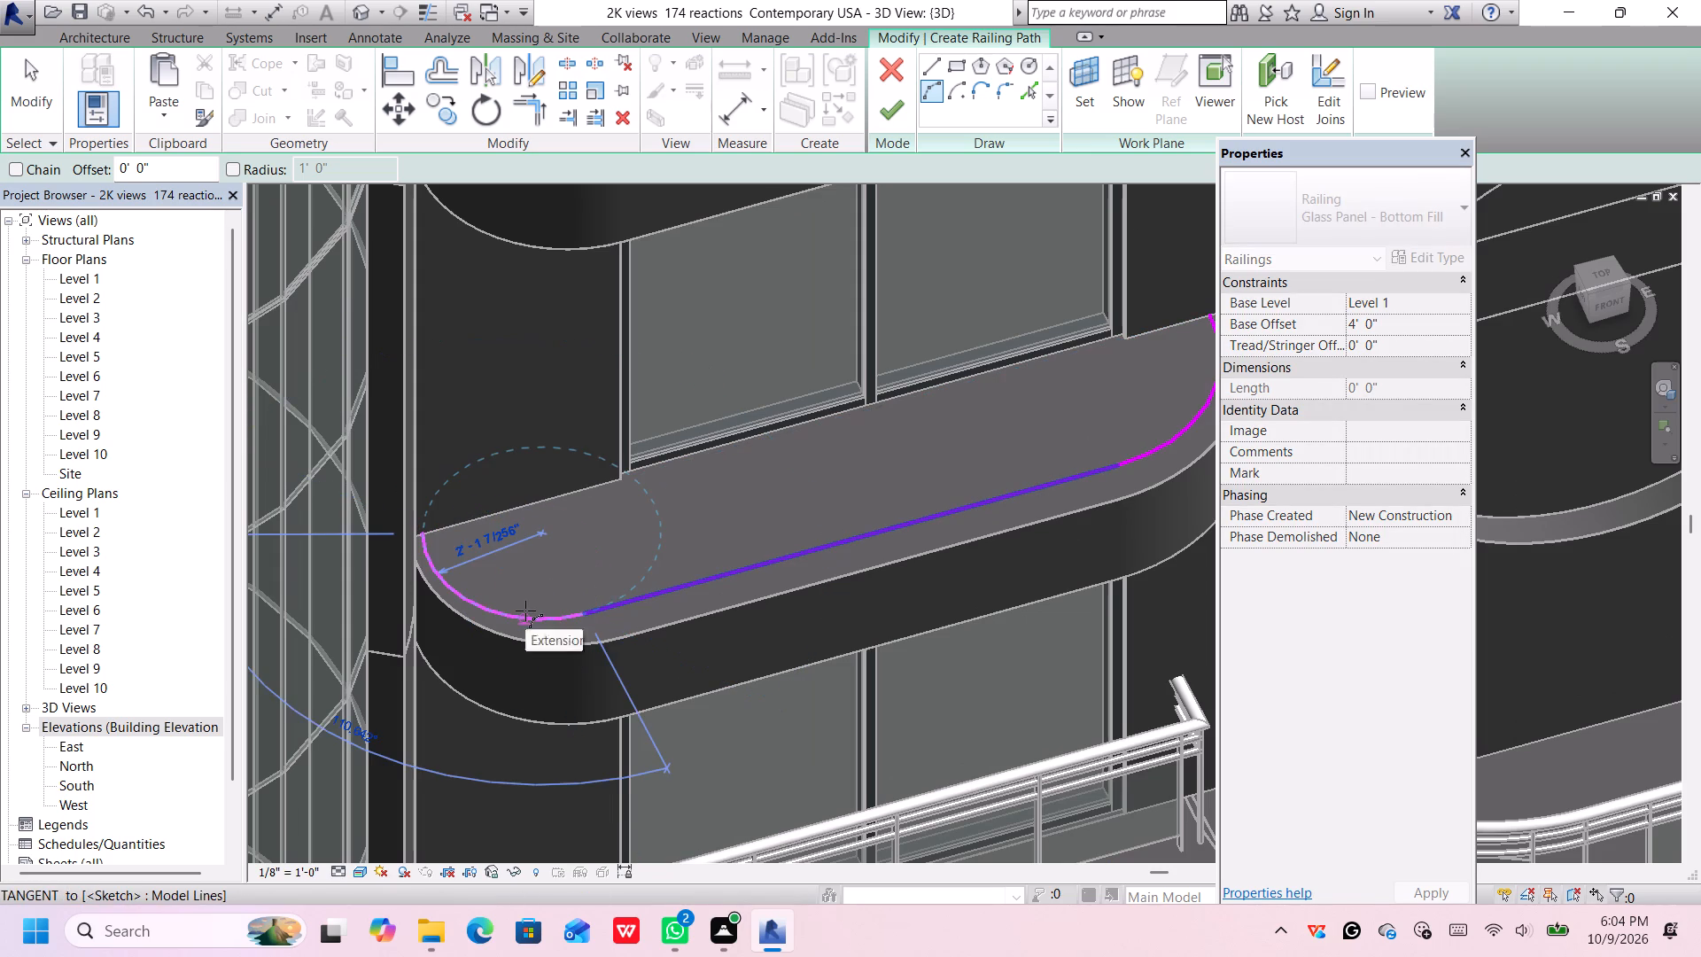
pyautogui.click(525, 611)
# Close in on the lowest unrailed balcony across the oval panel from the cylinder, closing the blank notification window.
pyautogui.scroll(-8, 755, 605)
pyautogui.moveTo(858, 607); pyautogui.dragTo(171, 696, button='middle')
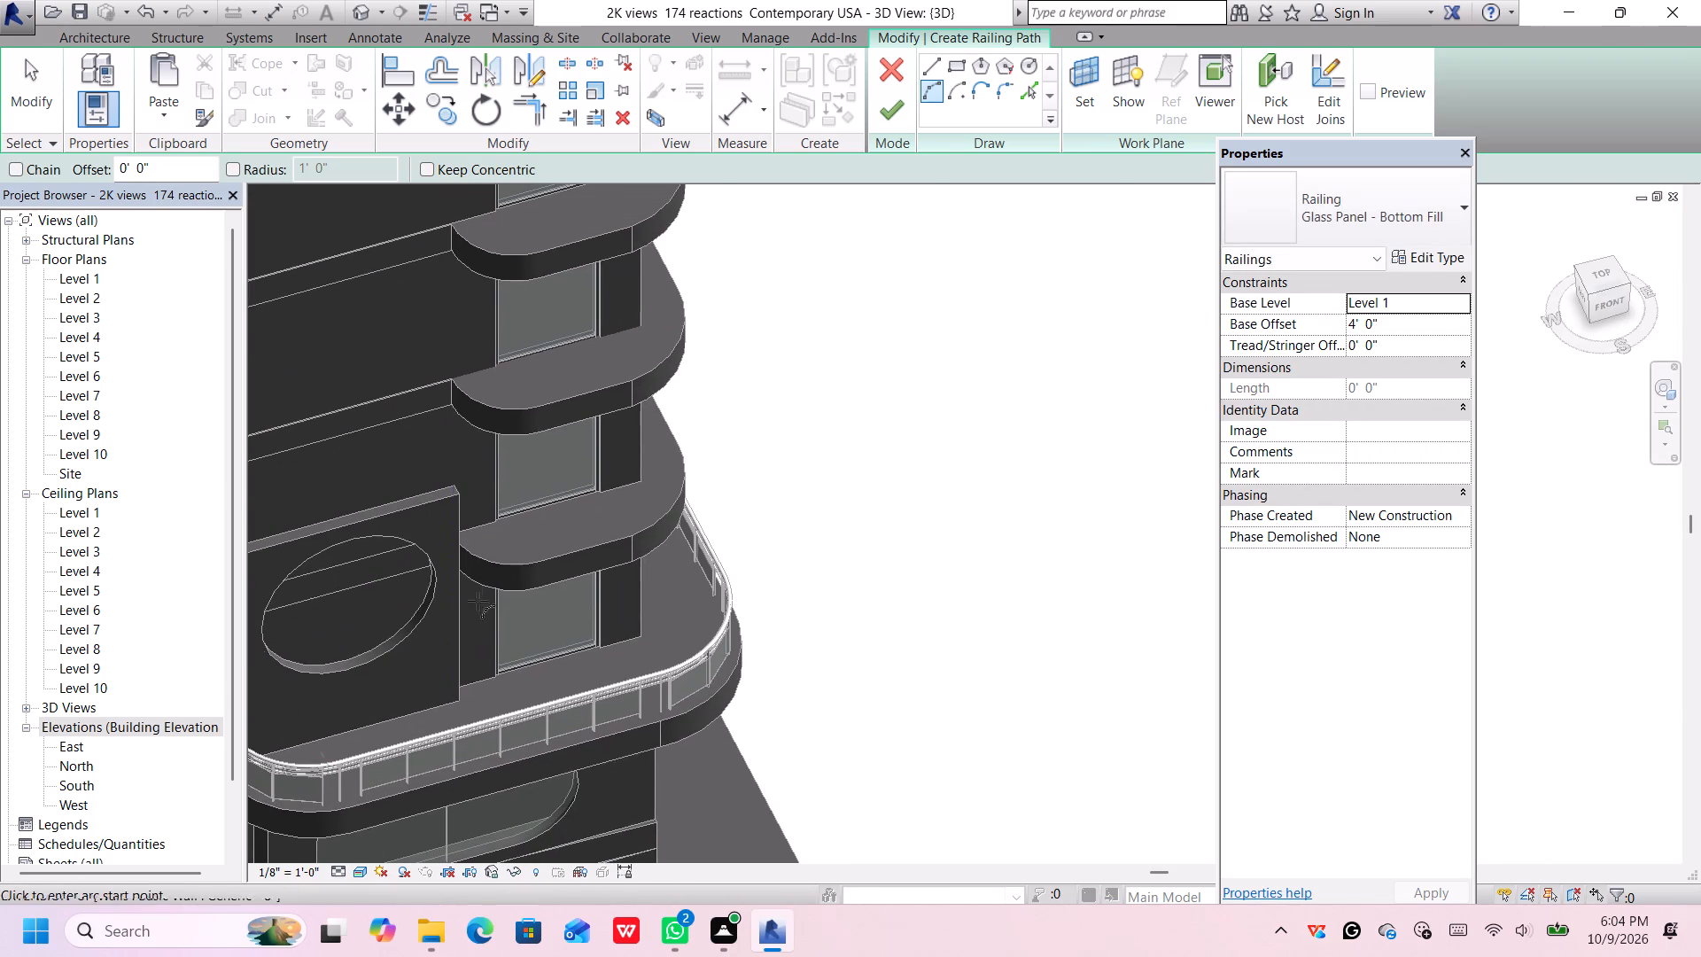
pyautogui.moveTo(592, 525); pyautogui.dragTo(594, 540, button='middle')
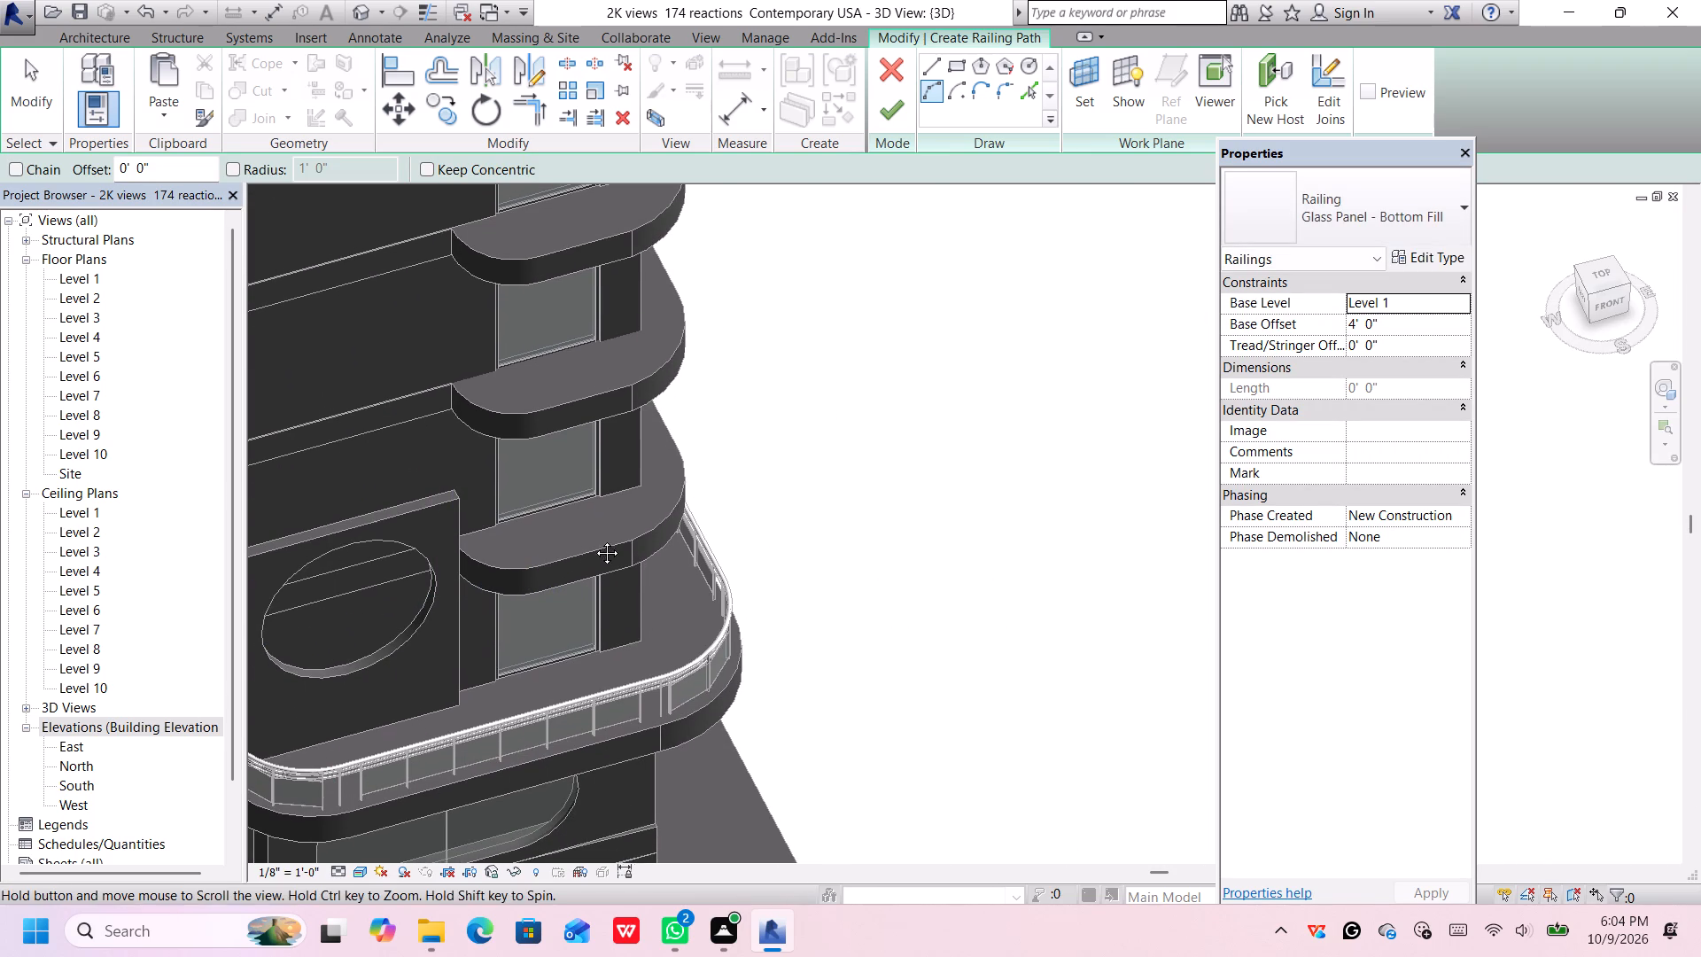
pyautogui.moveTo(594, 540); pyautogui.dragTo(594, 571, button='middle')
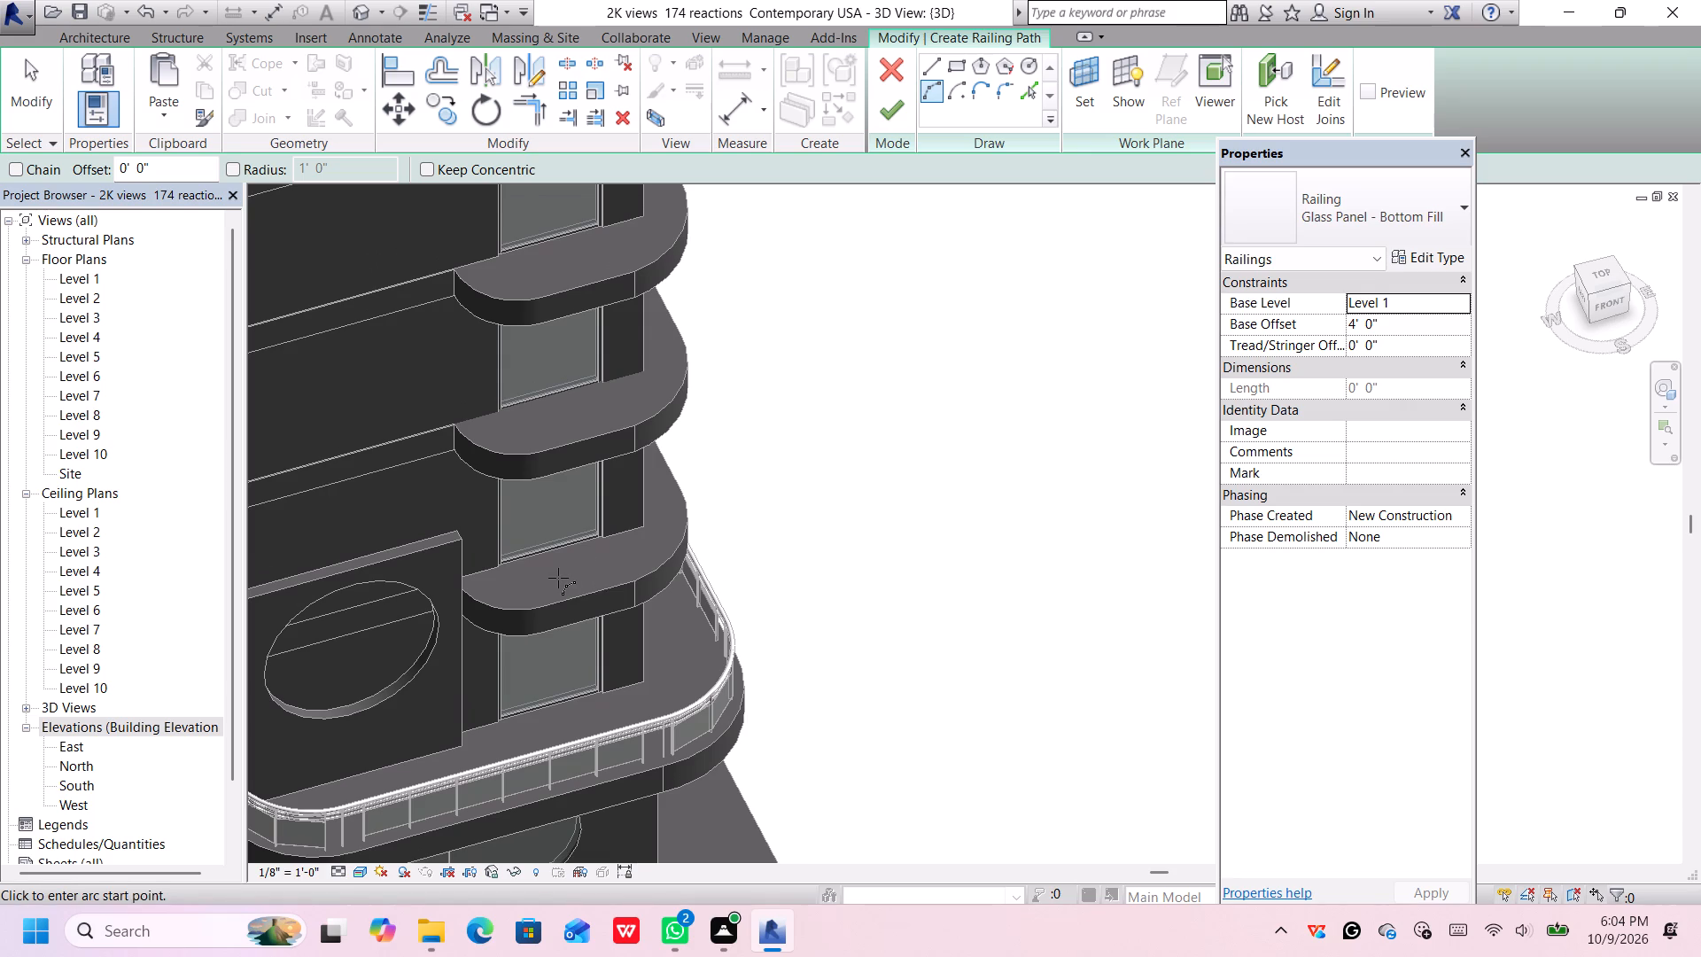
pyautogui.moveTo(586, 542); pyautogui.dragTo(666, 662, button='middle')
pyautogui.middleClick(666, 662)
pyautogui.scroll(3, 593, 572)
pyautogui.moveTo(596, 572); pyautogui.dragTo(645, 572, button='middle')
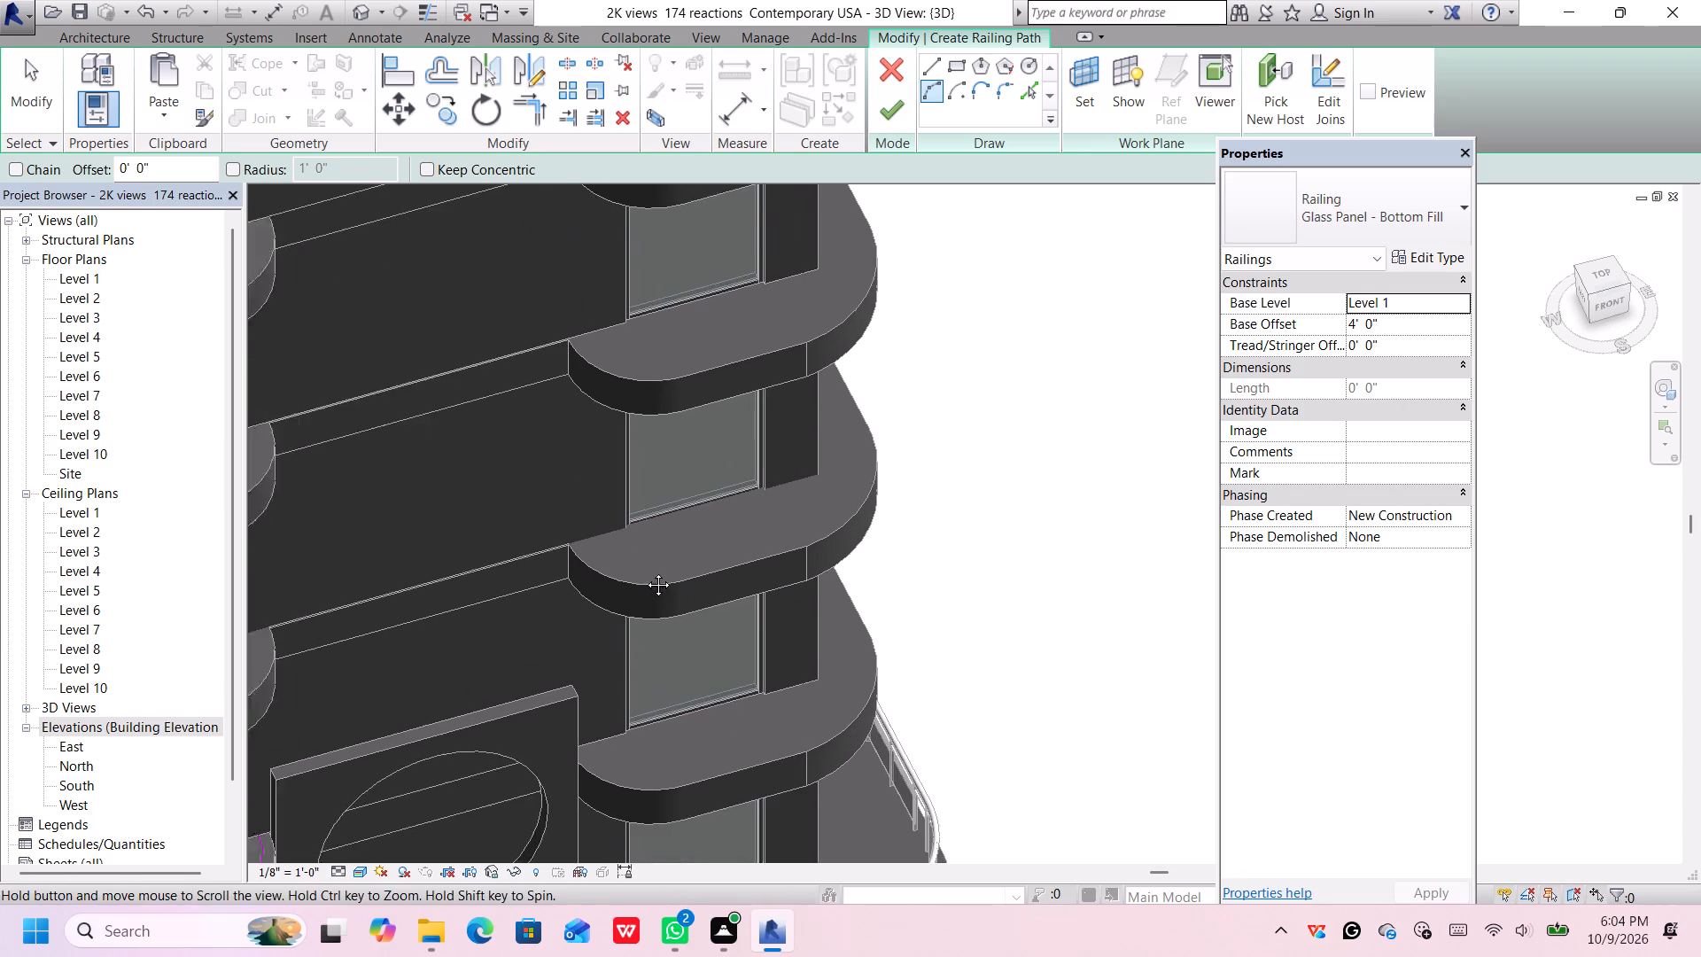
pyautogui.scroll(1, 645, 572)
pyautogui.moveTo(645, 572); pyautogui.dragTo(664, 569, button='middle')
pyautogui.scroll(-3, 672, 565)
pyautogui.scroll(1, 685, 659)
pyautogui.scroll(-2, 685, 661)
pyautogui.moveTo(679, 695); pyautogui.dragTo(762, 592, button='middle')
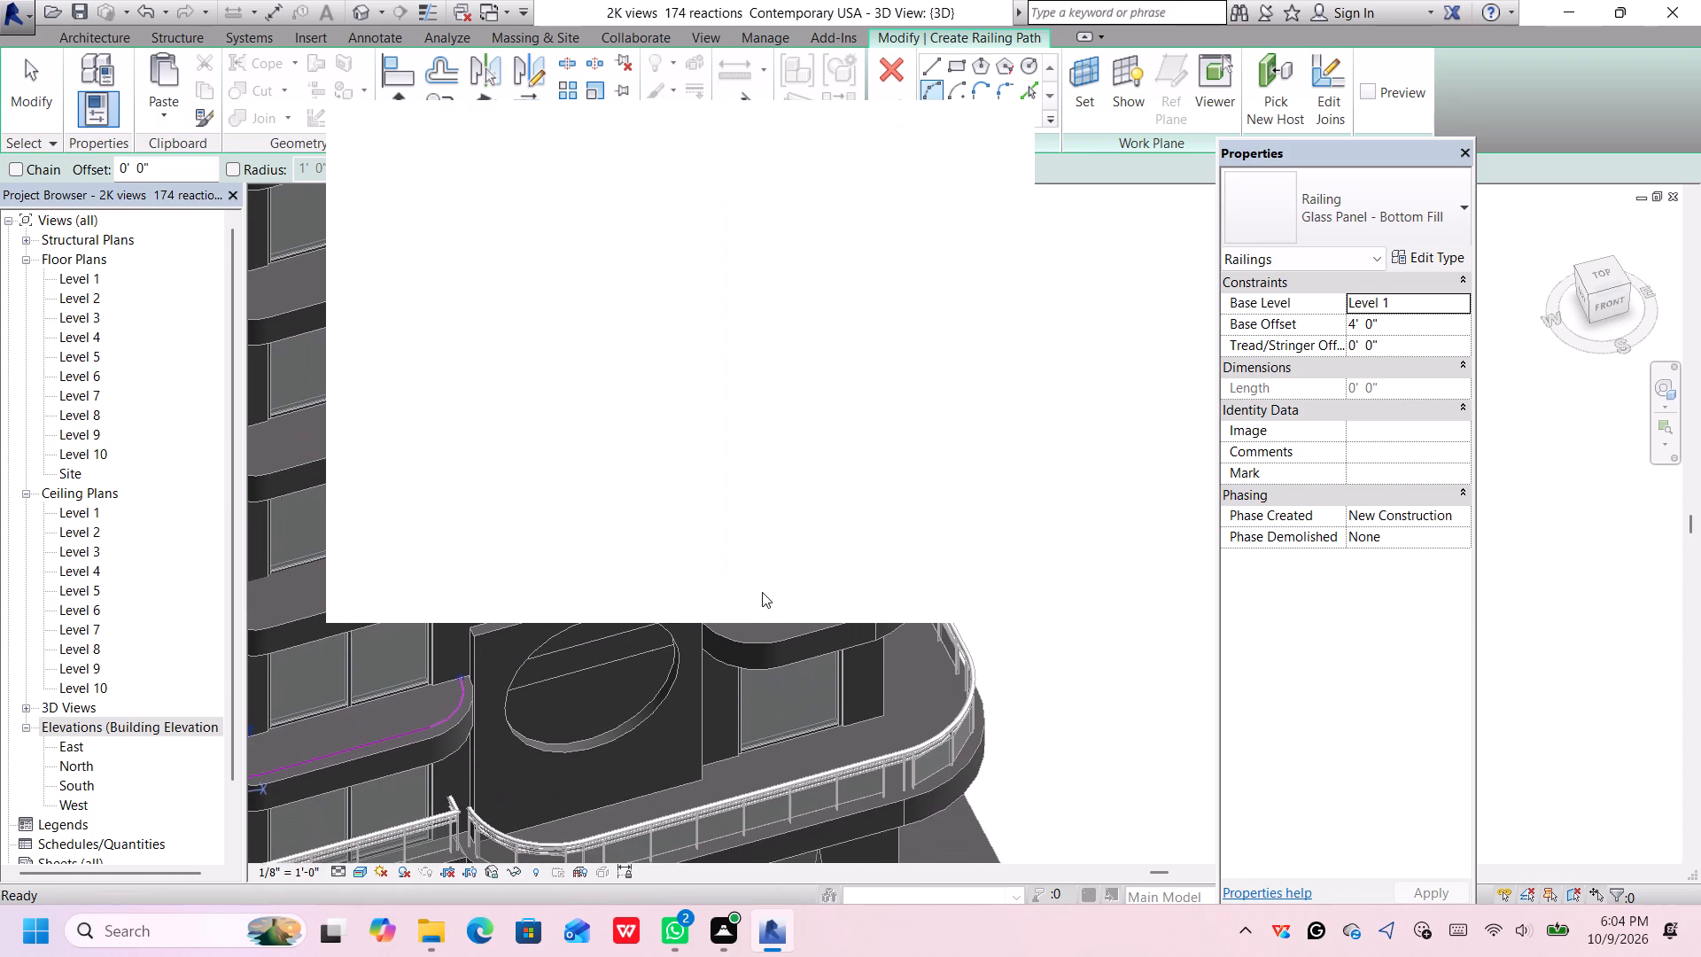
pyautogui.click(1001, 133)
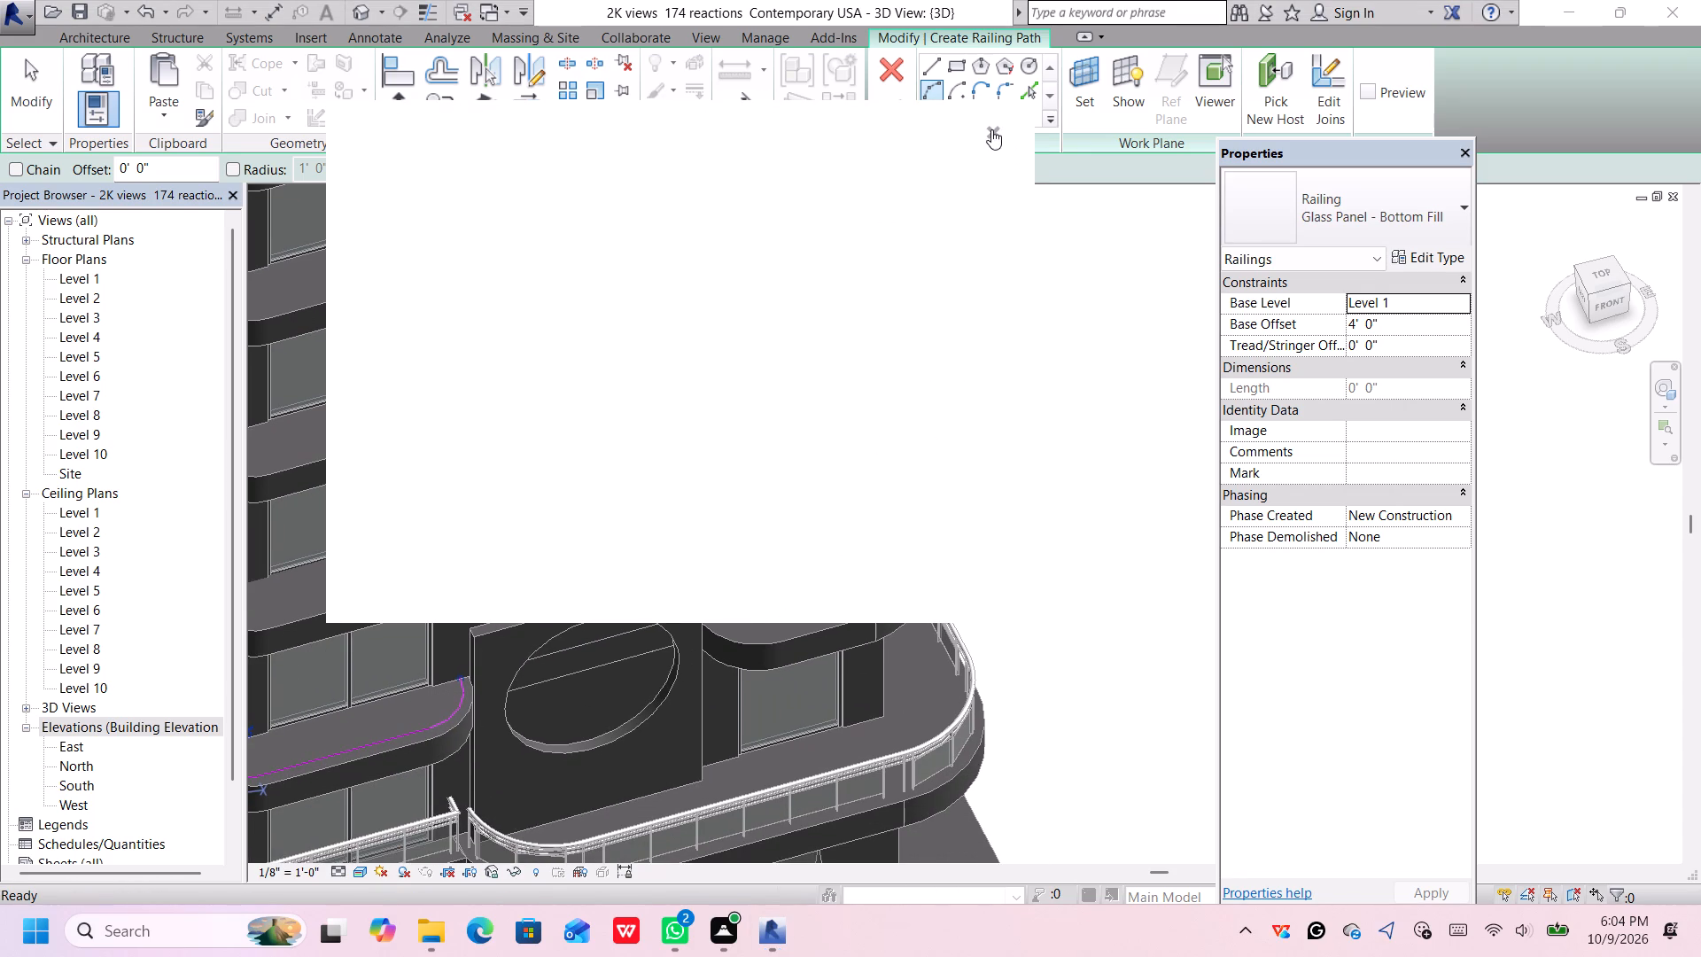
pyautogui.scroll(3, 788, 626)
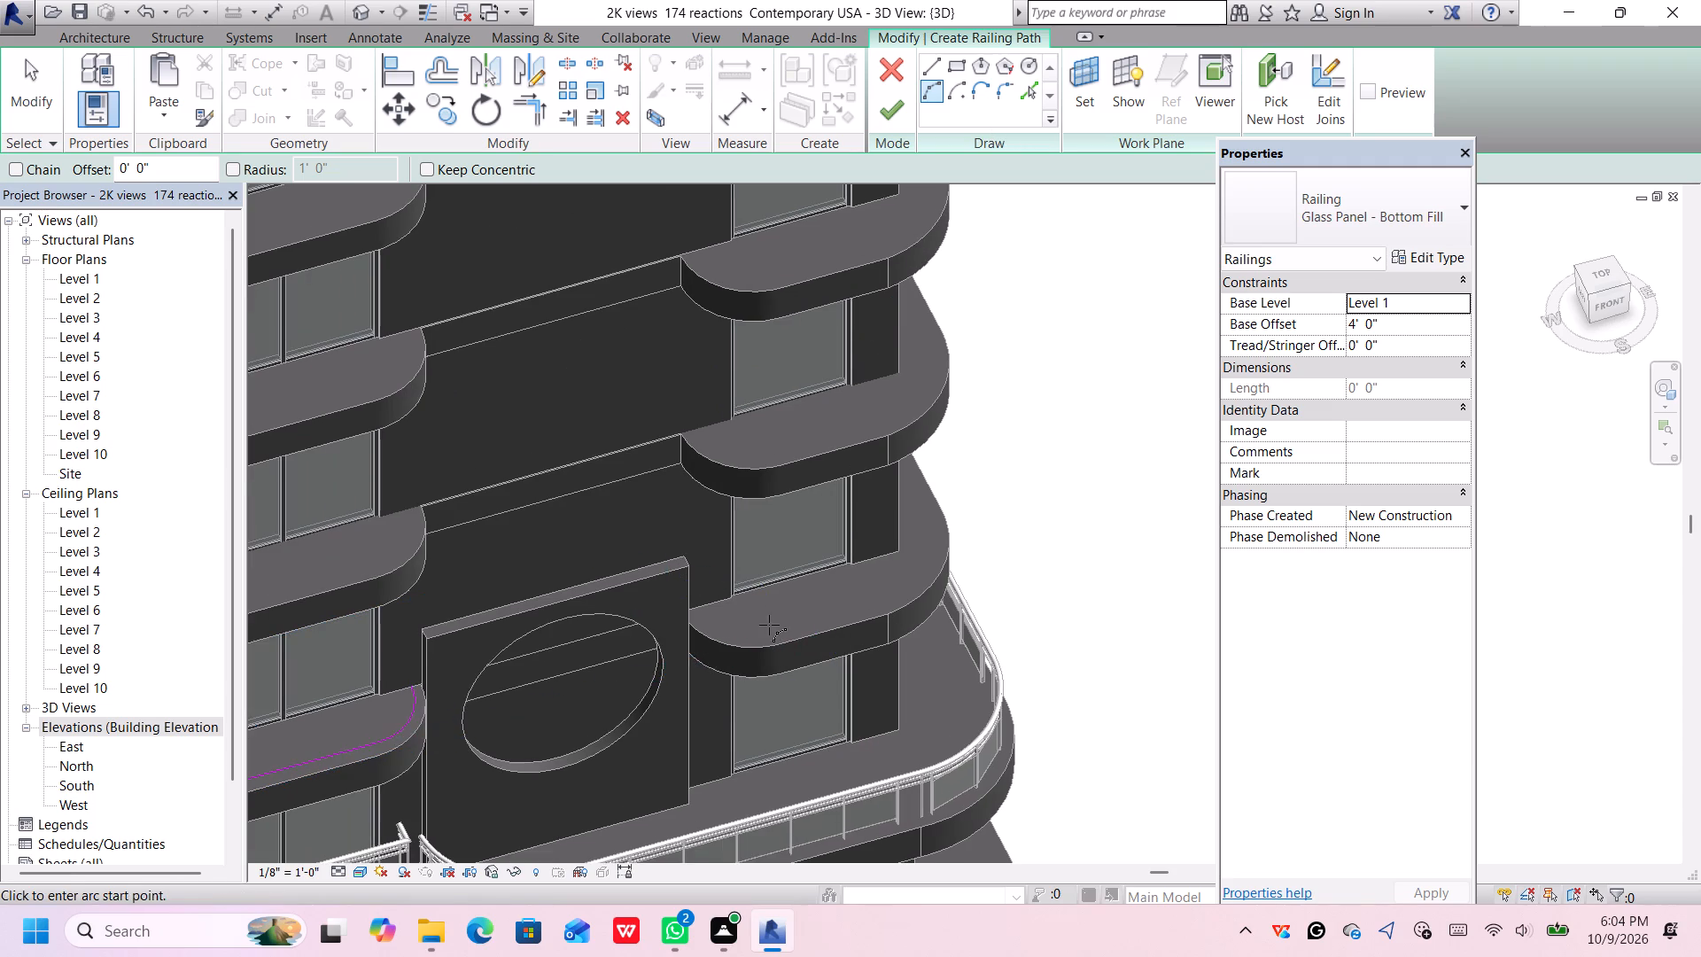
pyautogui.moveTo(769, 625); pyautogui.dragTo(881, 546, button='middle')
pyautogui.scroll(2, 847, 549)
pyautogui.moveTo(857, 553); pyautogui.dragTo(776, 580, button='middle')
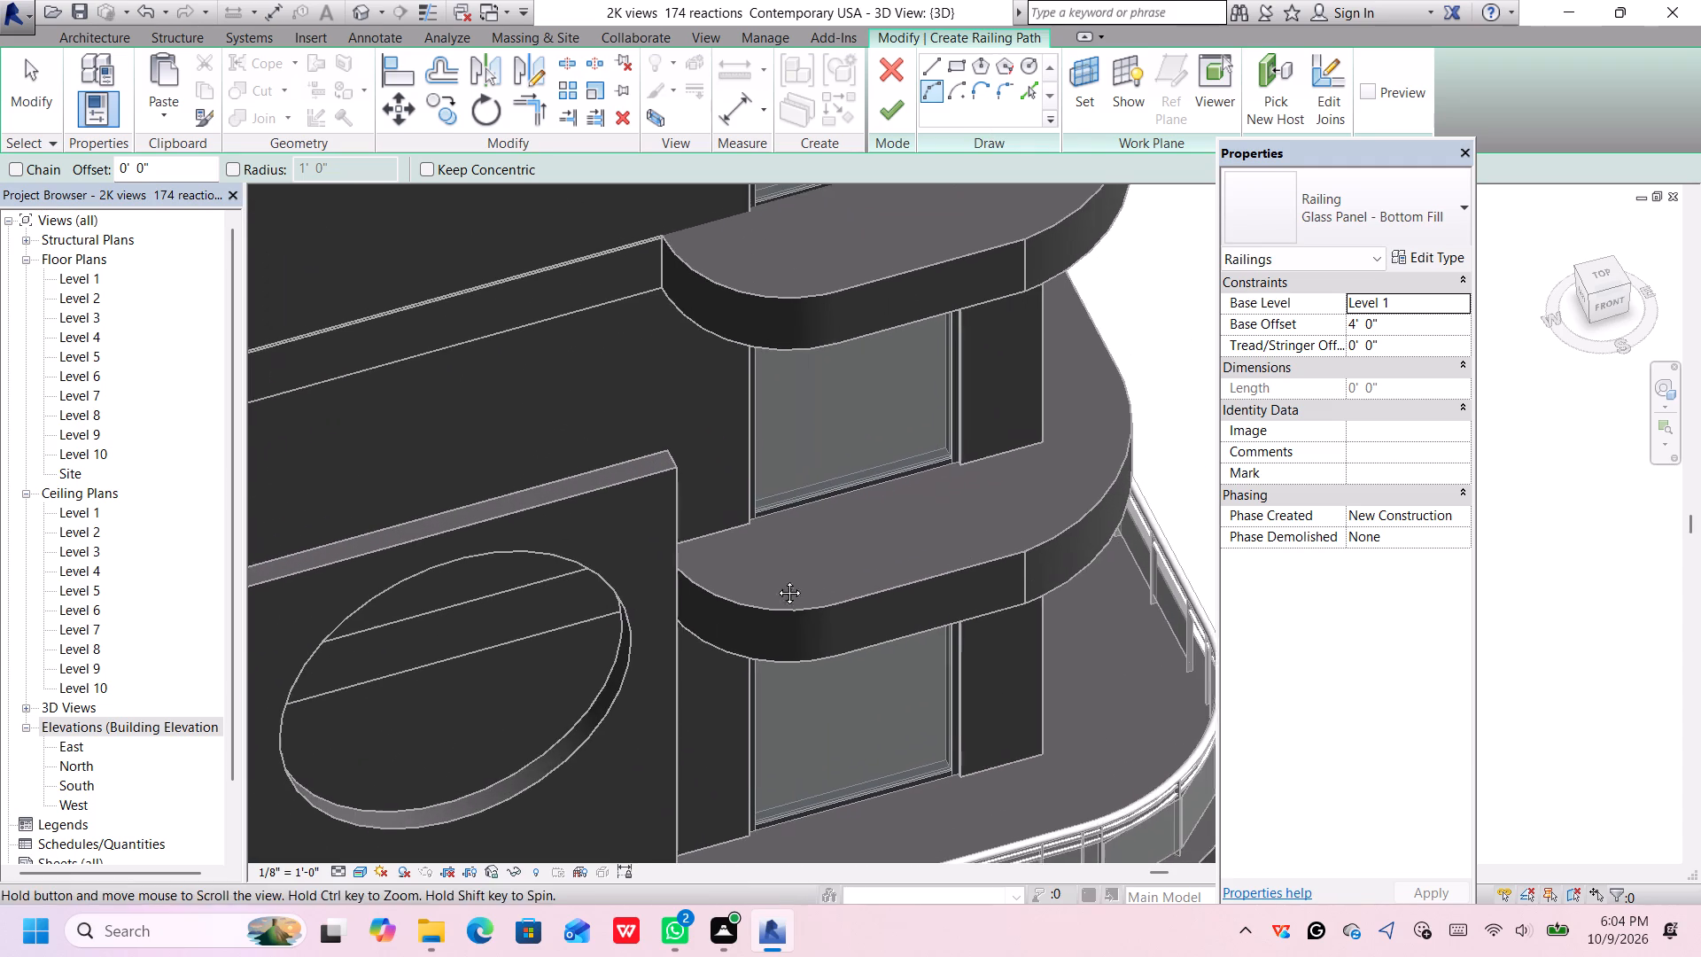
pyautogui.moveTo(776, 580); pyautogui.dragTo(771, 581, button='middle')
pyautogui.scroll(5, 784, 581)
pyautogui.scroll(-1, 819, 597)
pyautogui.moveTo(816, 597); pyautogui.dragTo(766, 599, button='middle')
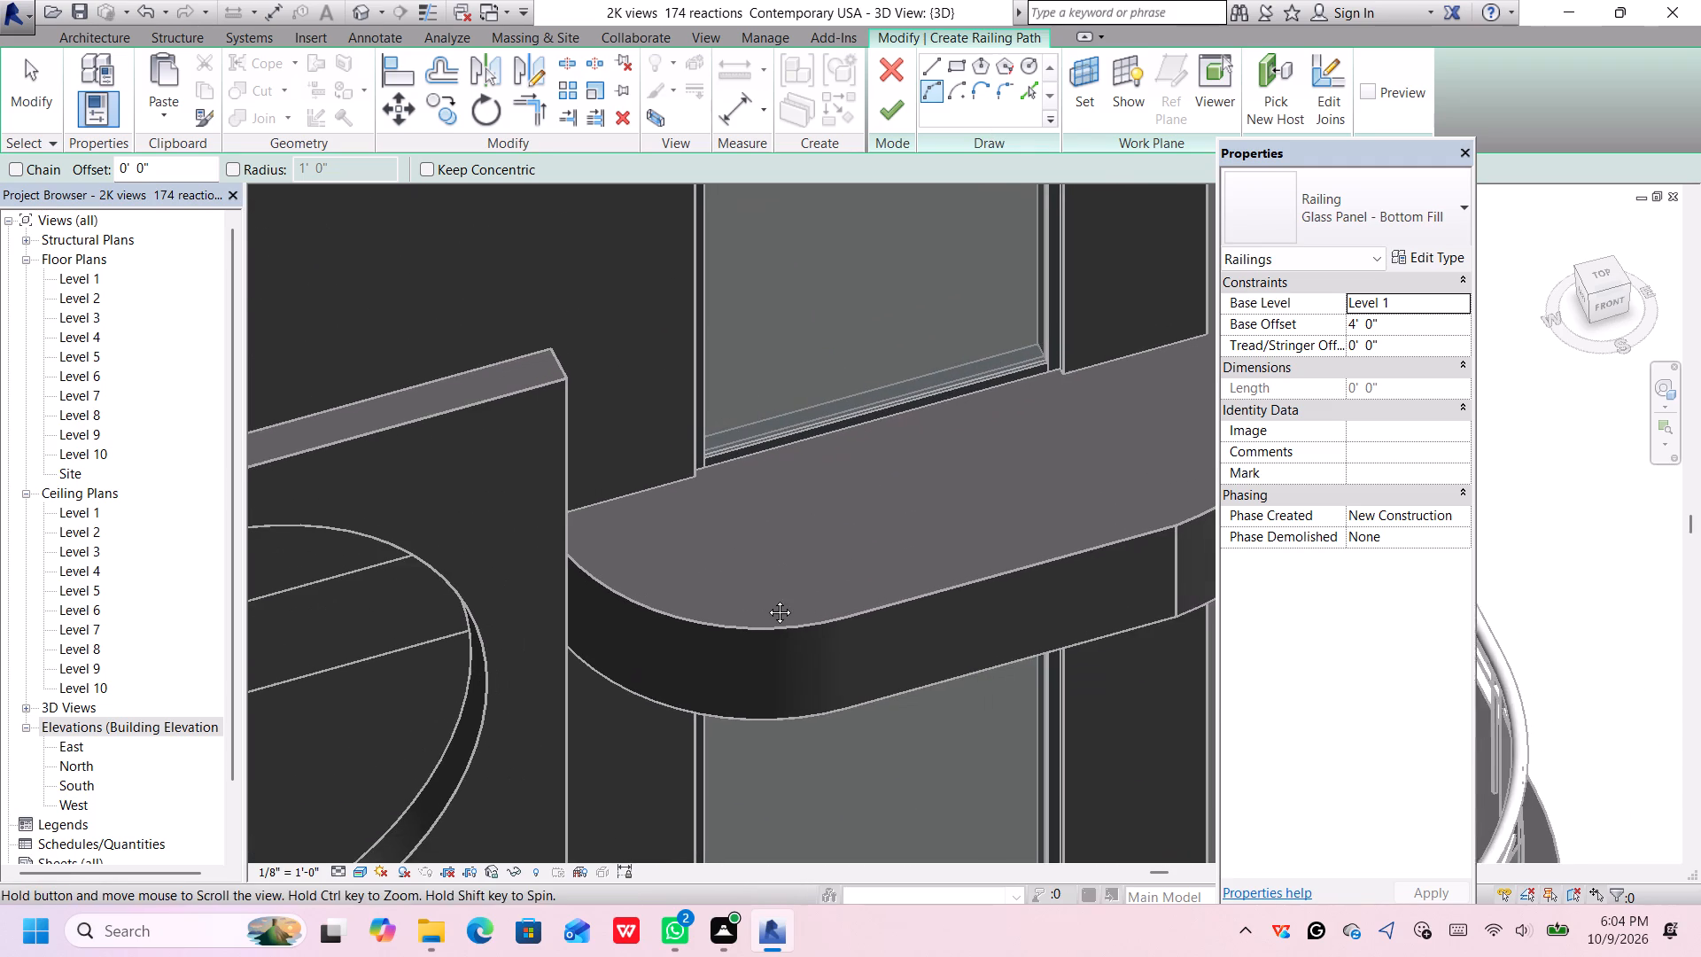
pyautogui.moveTo(766, 599); pyautogui.dragTo(747, 599, button='middle')
pyautogui.scroll(2, 734, 597)
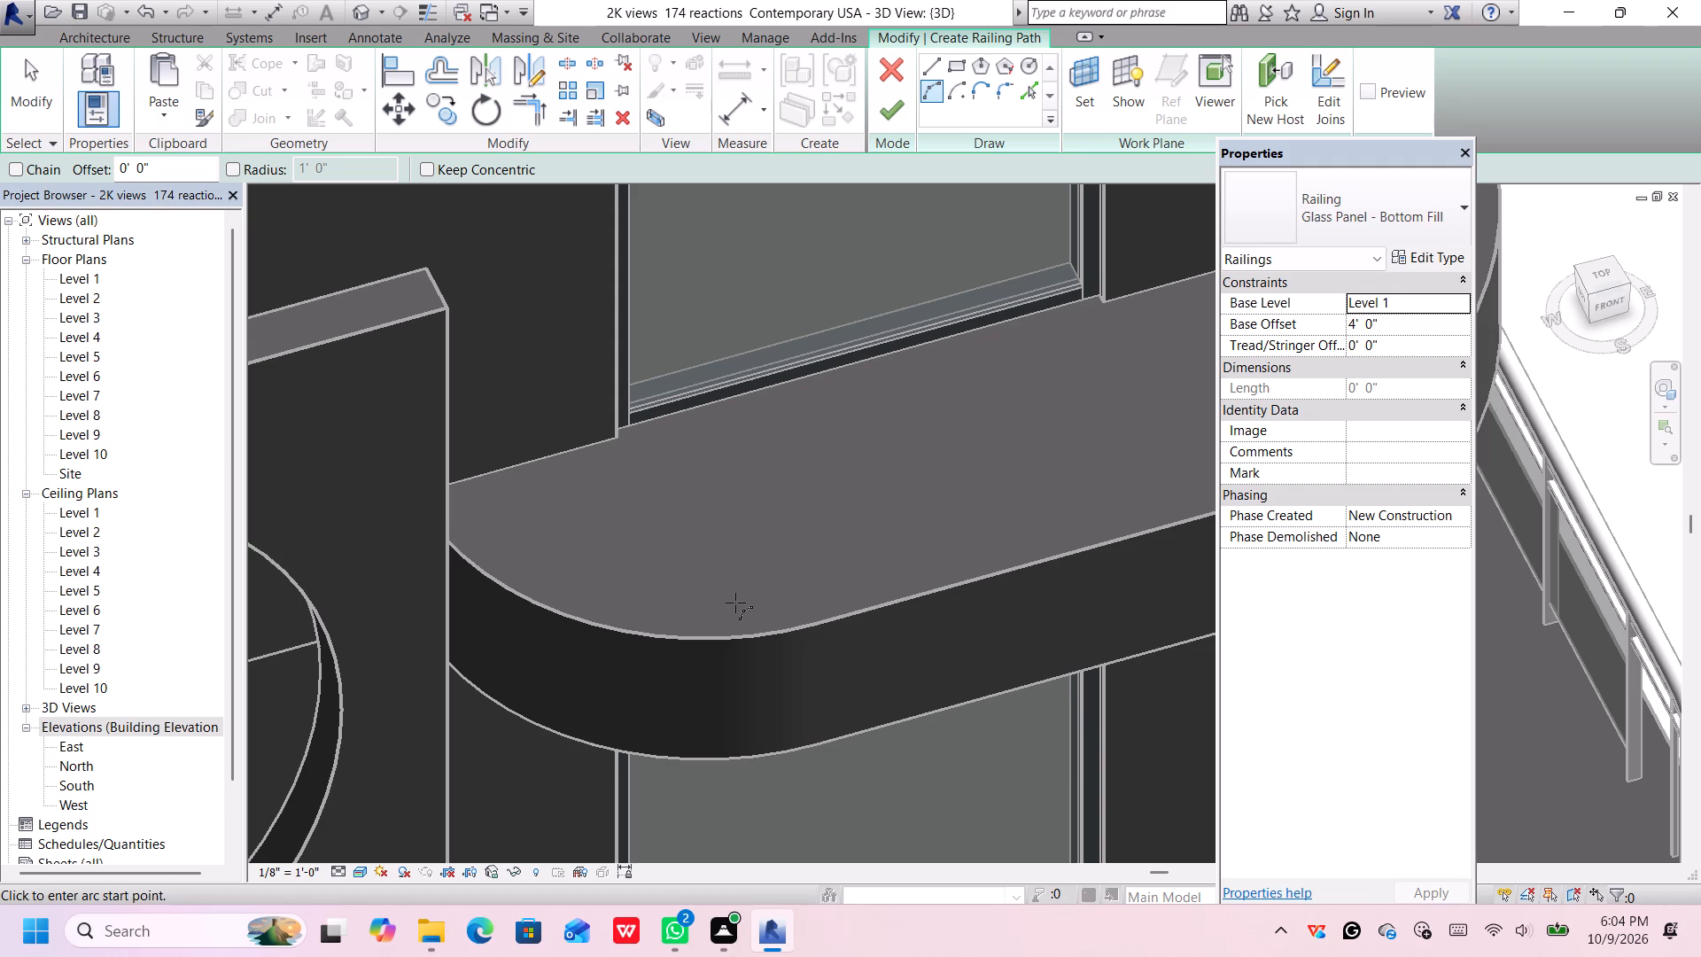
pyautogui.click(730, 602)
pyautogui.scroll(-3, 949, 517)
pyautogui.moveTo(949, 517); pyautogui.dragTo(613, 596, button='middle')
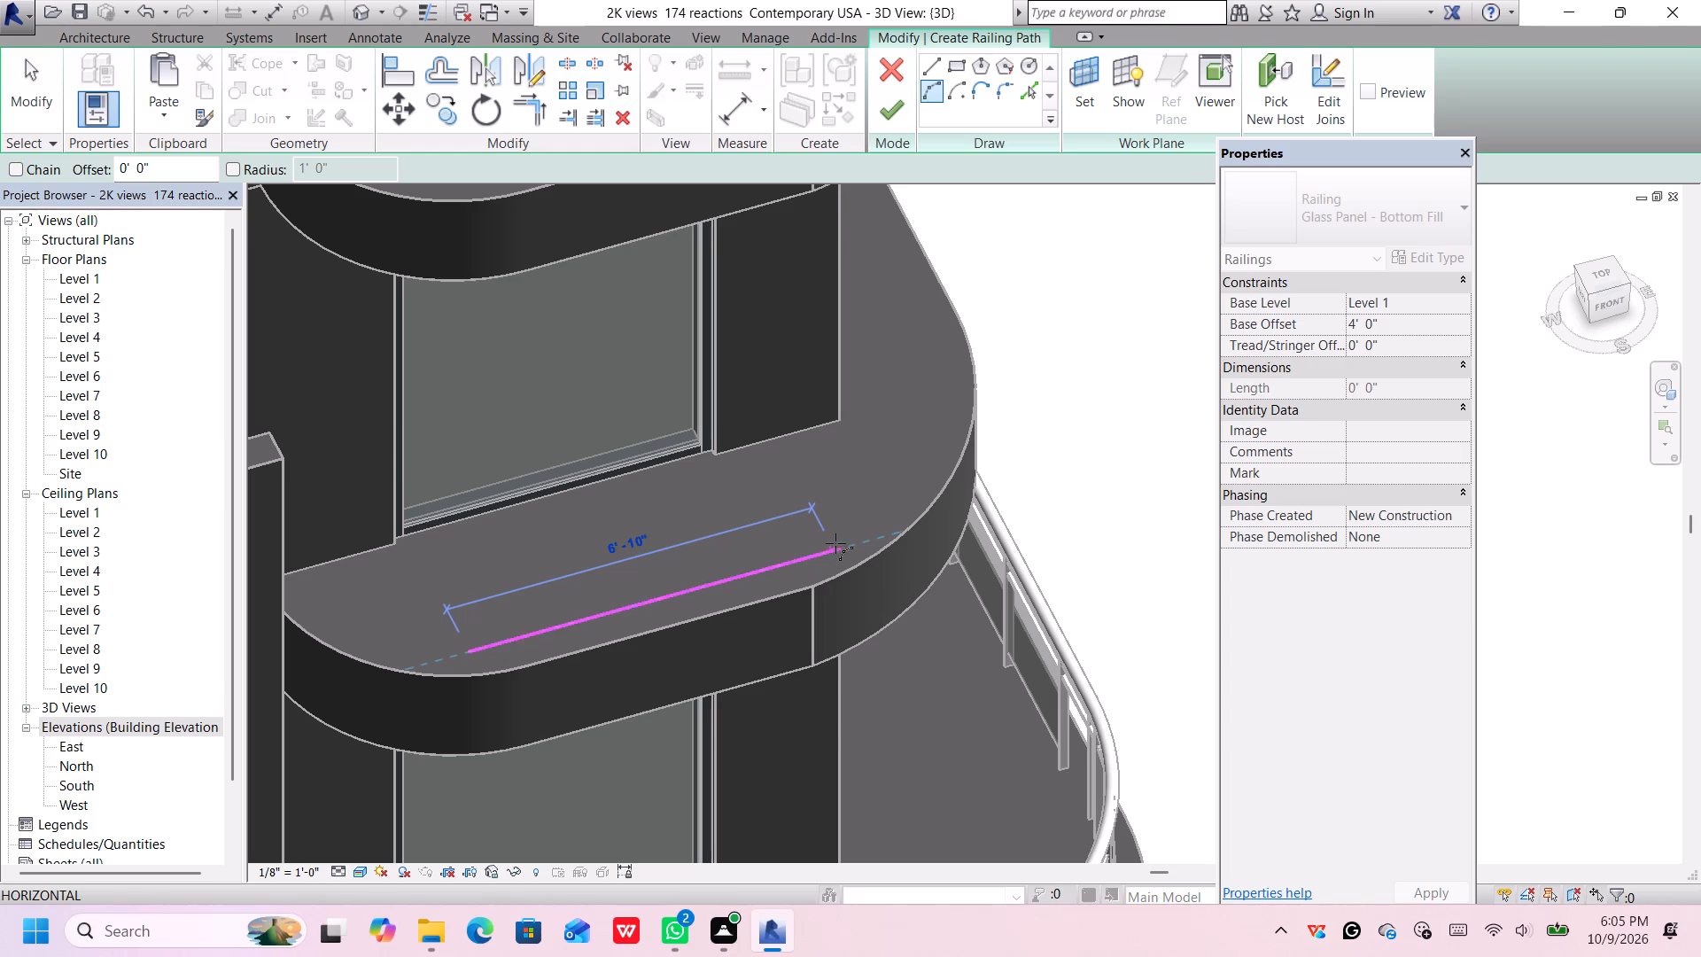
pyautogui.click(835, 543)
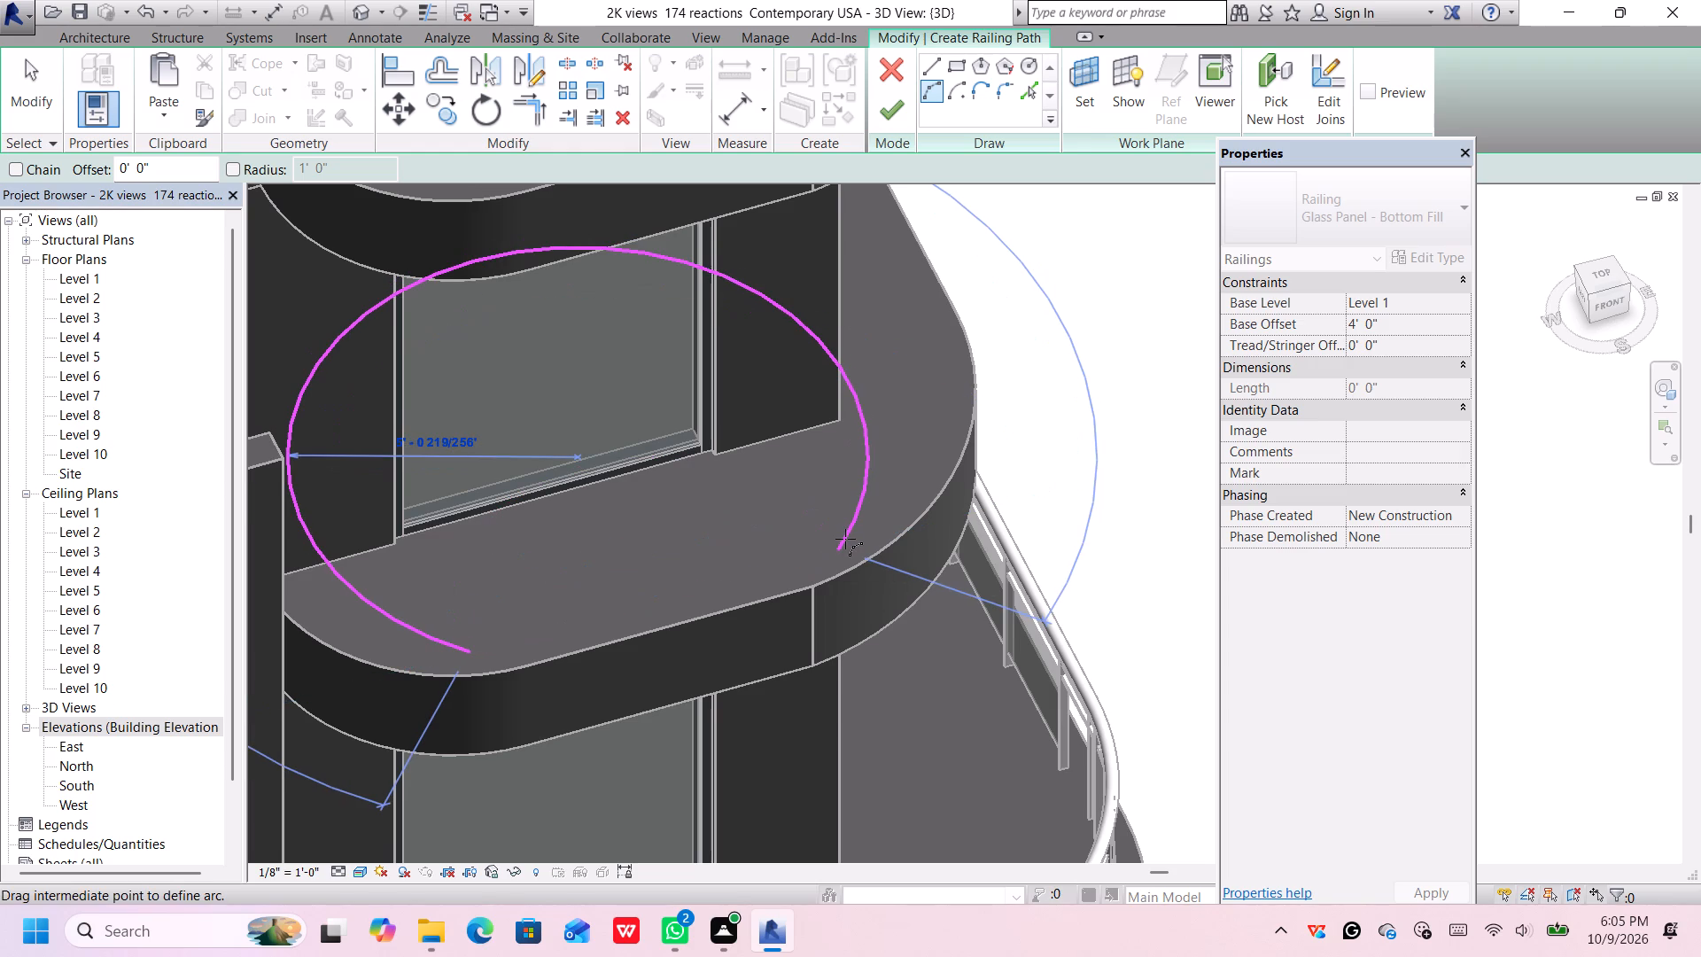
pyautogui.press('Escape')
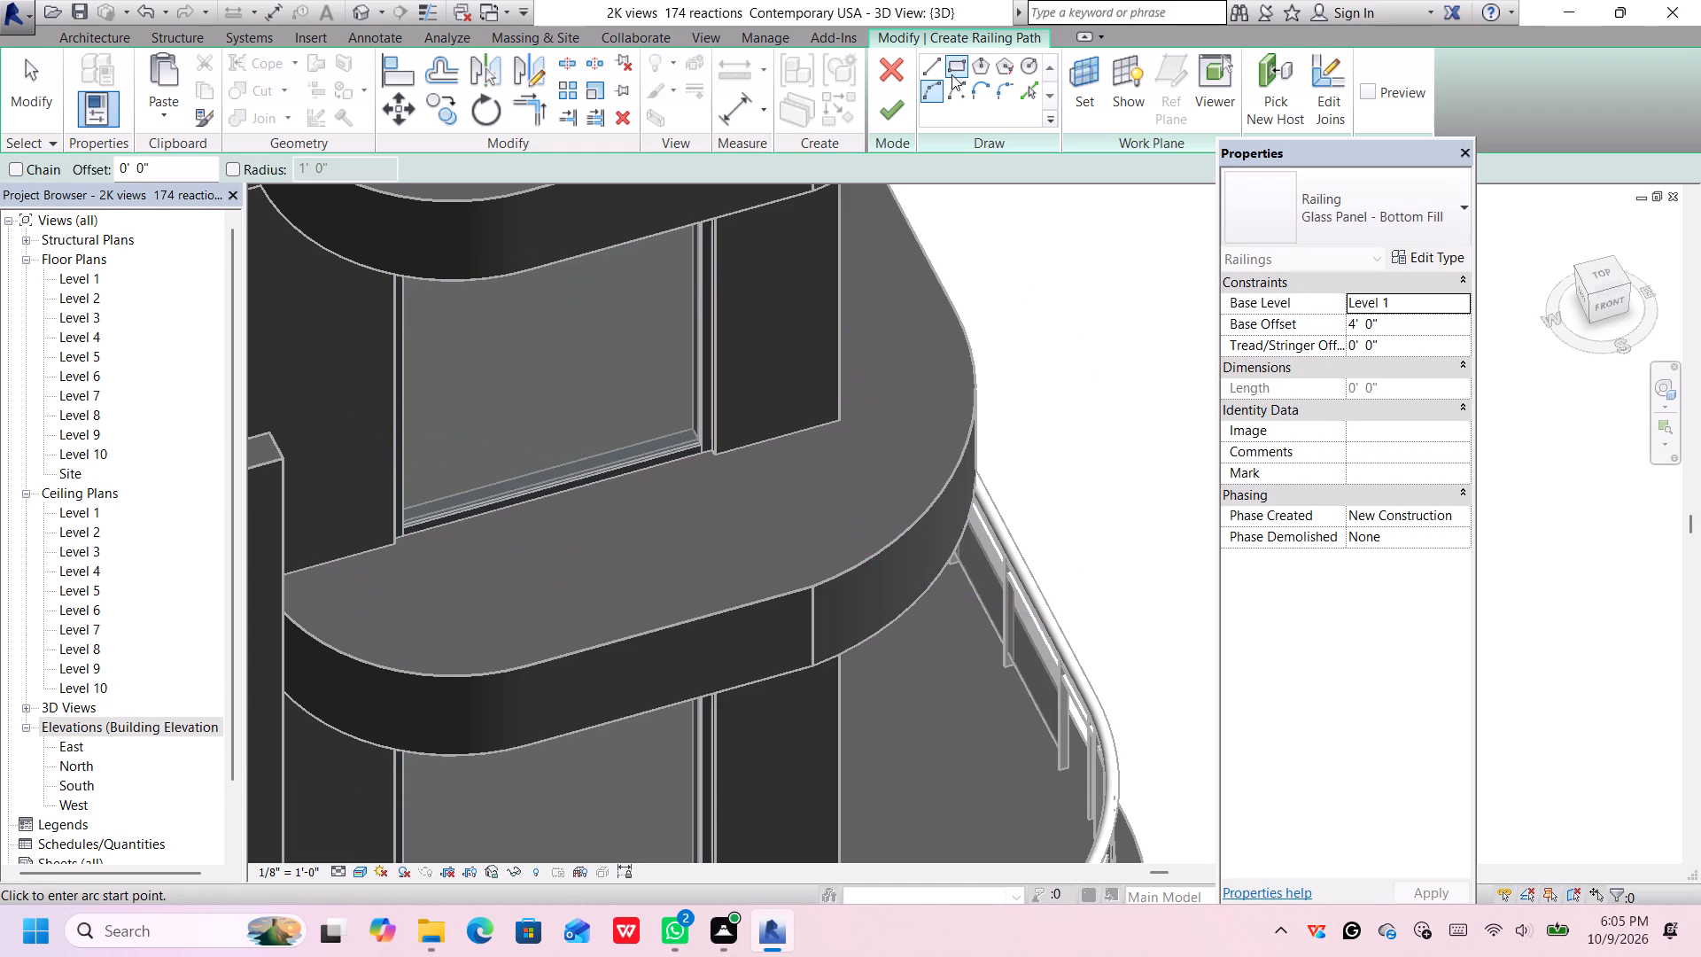
# Draw a 6'-8" straight path line along the front edge of the lowest unrailed balcony across the oval panel from the cylinder.
pyautogui.click(935, 62)
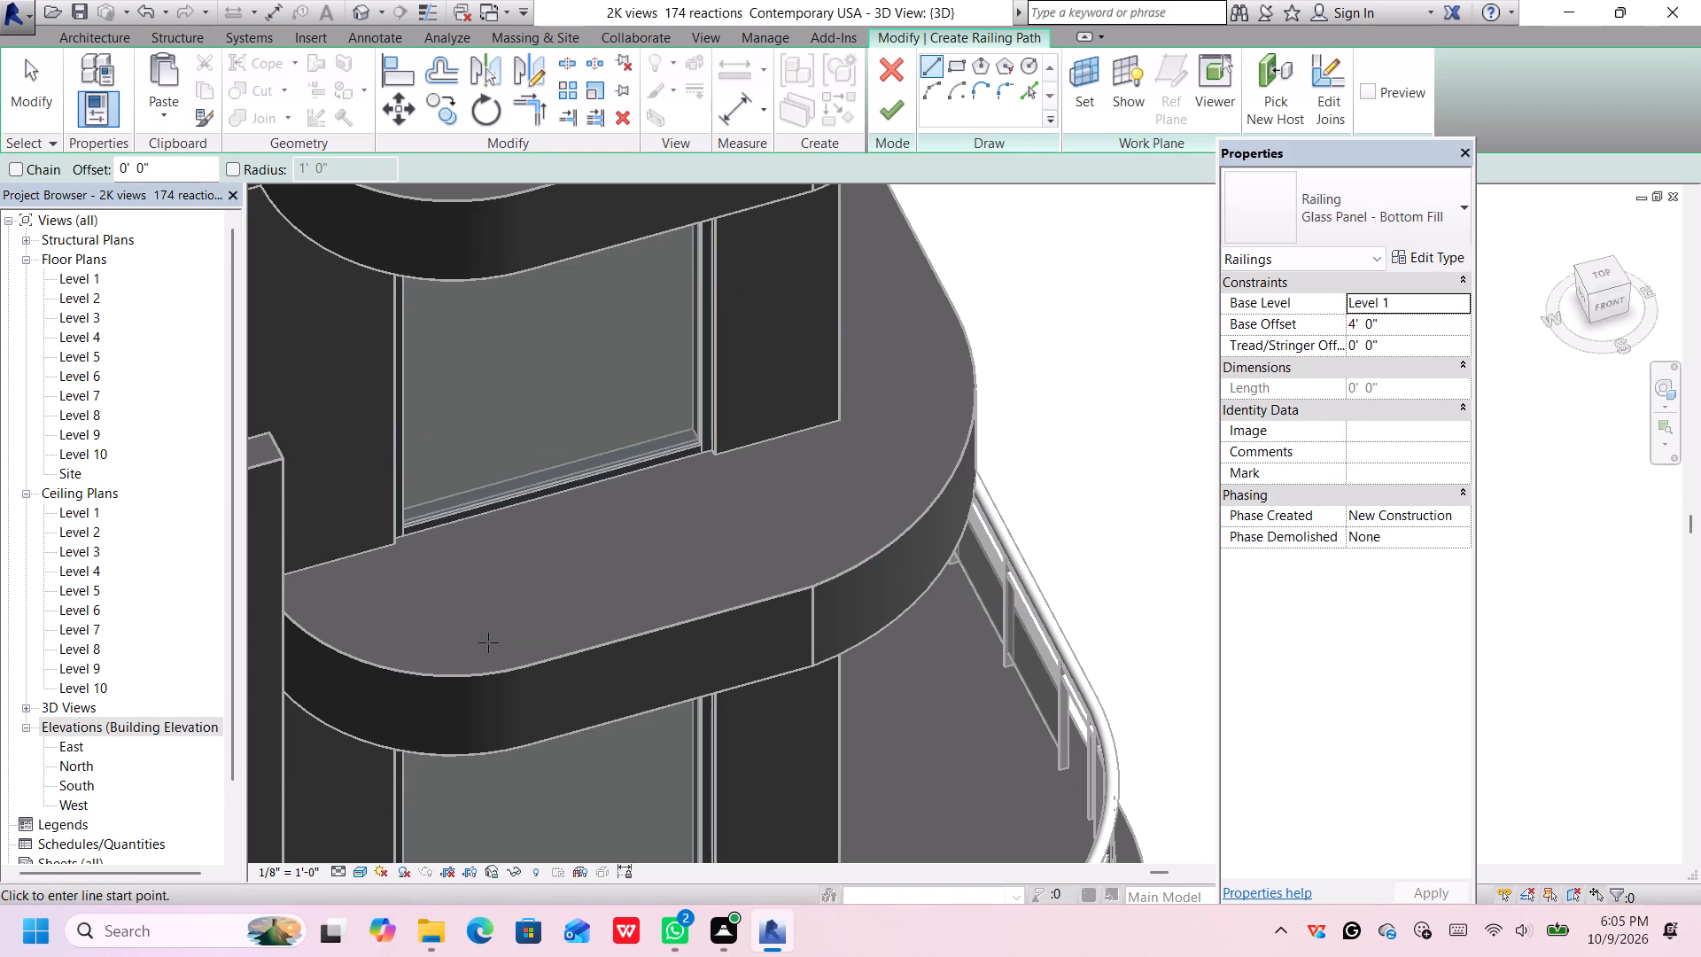
pyautogui.click(475, 652)
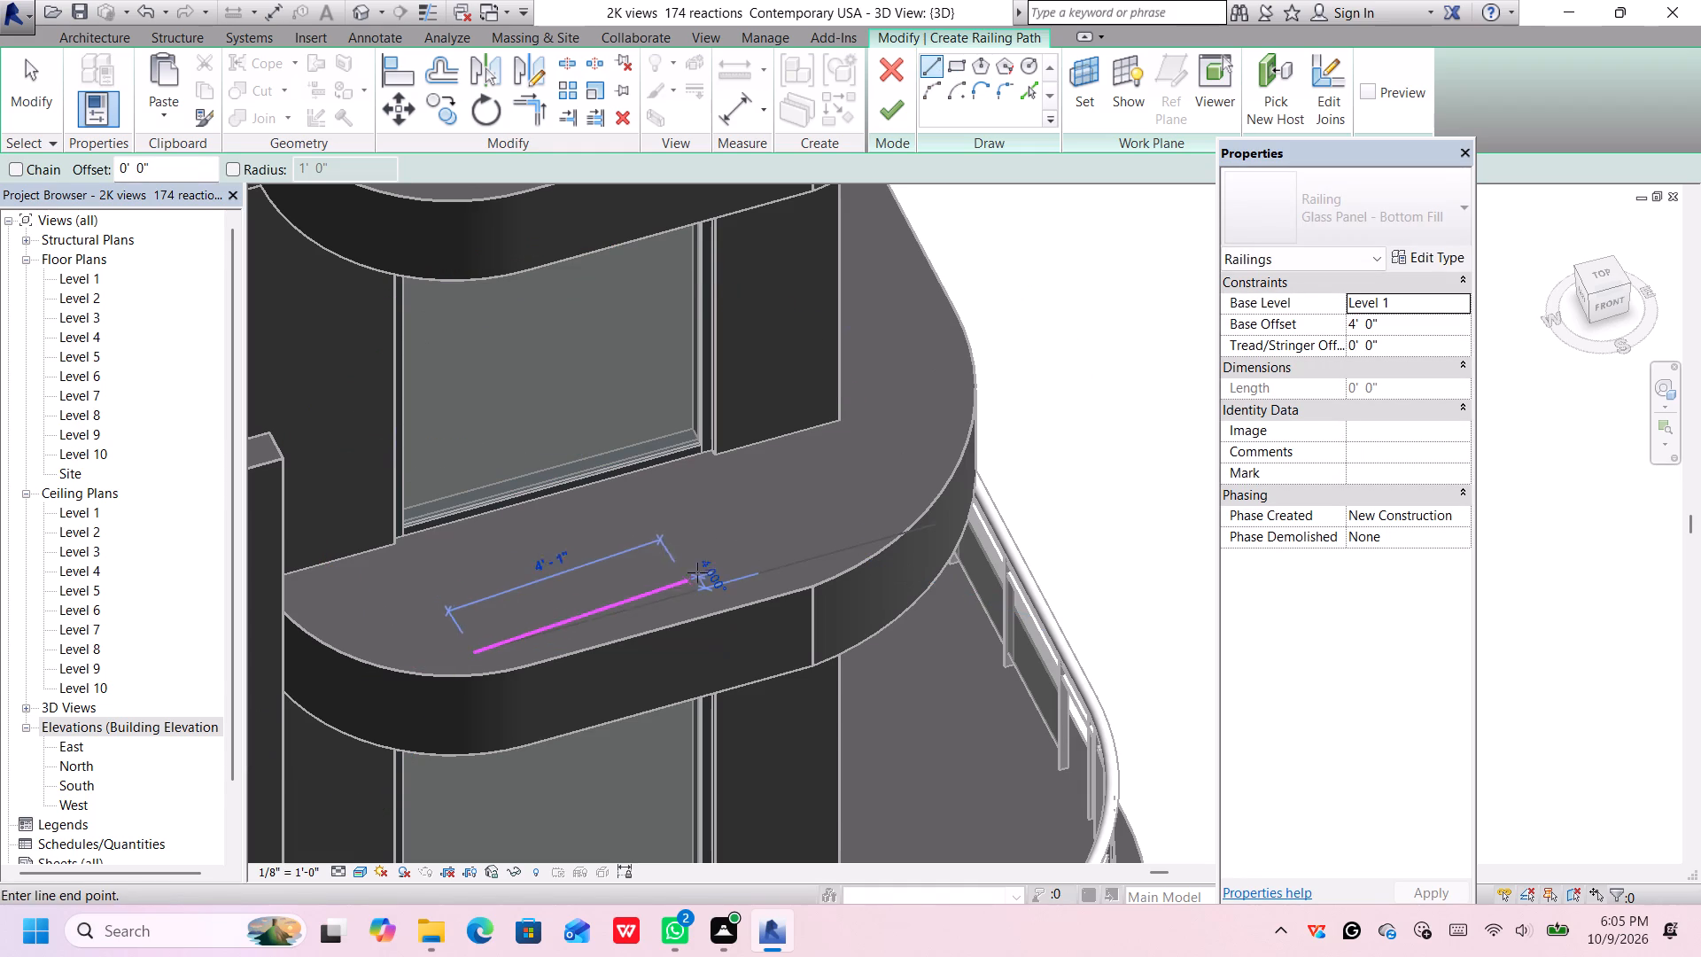
pyautogui.click(832, 554)
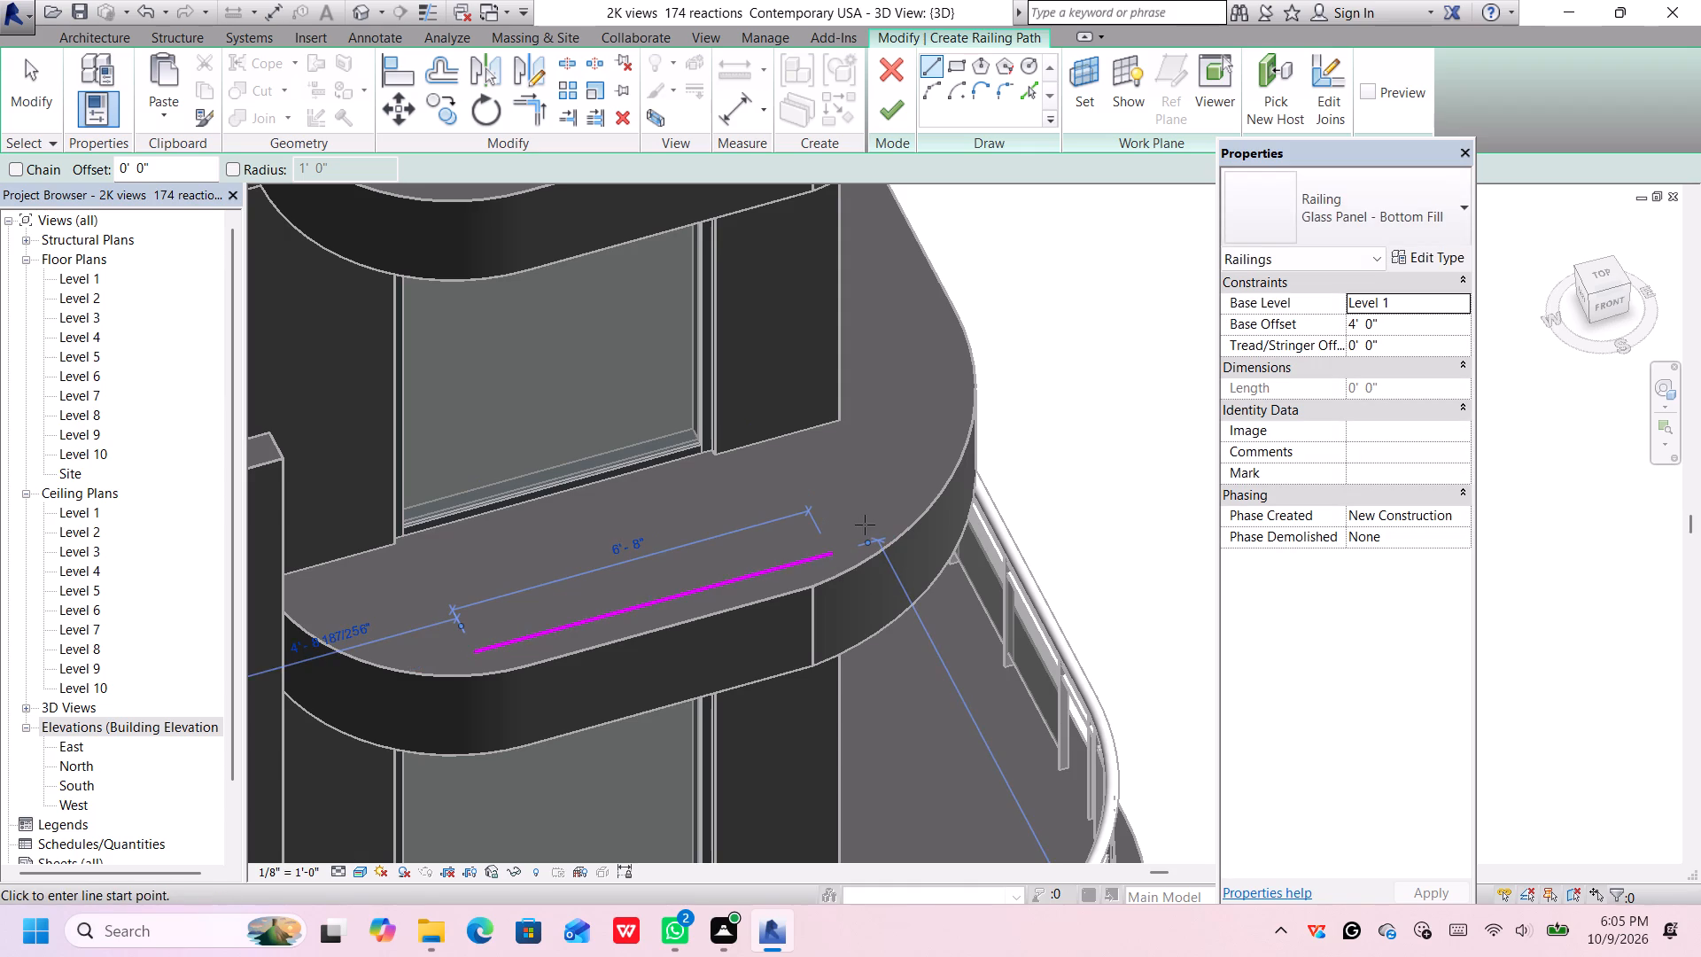
# Add a tangent arc of about 2'-5" radius from the wall beside the oval panel to the near end of the 6'-8" line.
pyautogui.scroll(-3, 891, 473)
pyautogui.scroll(1, 891, 473)
pyautogui.moveTo(891, 477); pyautogui.dragTo(897, 506, button='middle')
pyautogui.scroll(1, 897, 504)
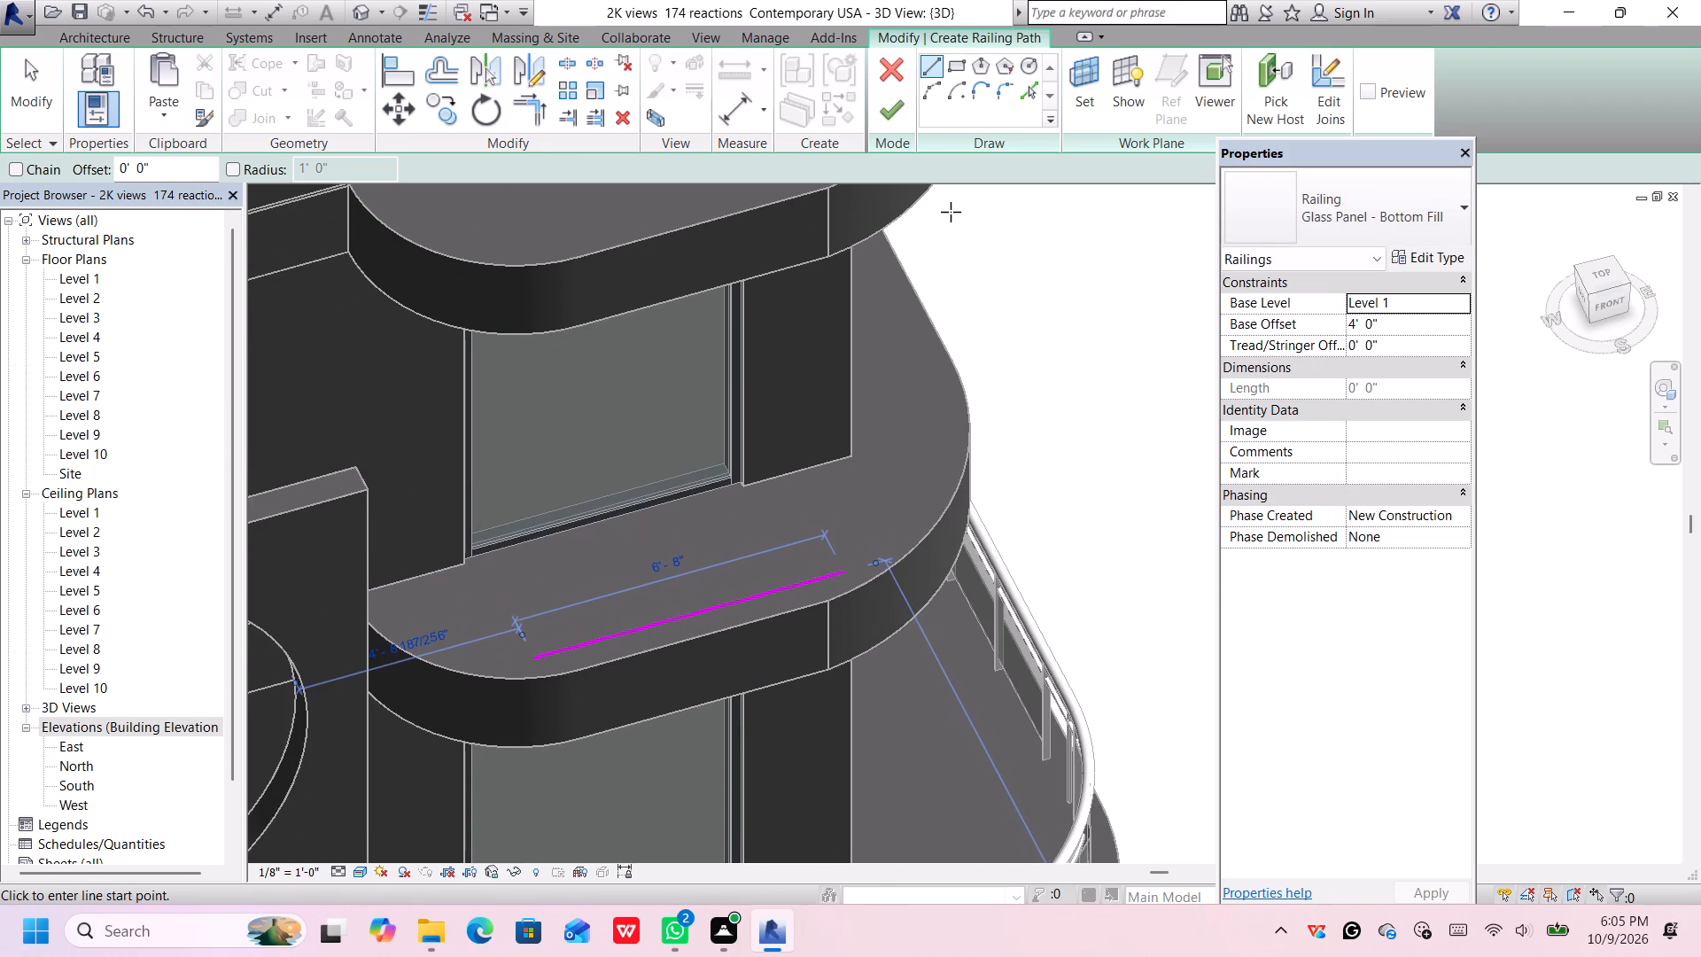
pyautogui.click(922, 96)
pyautogui.scroll(1, 415, 588)
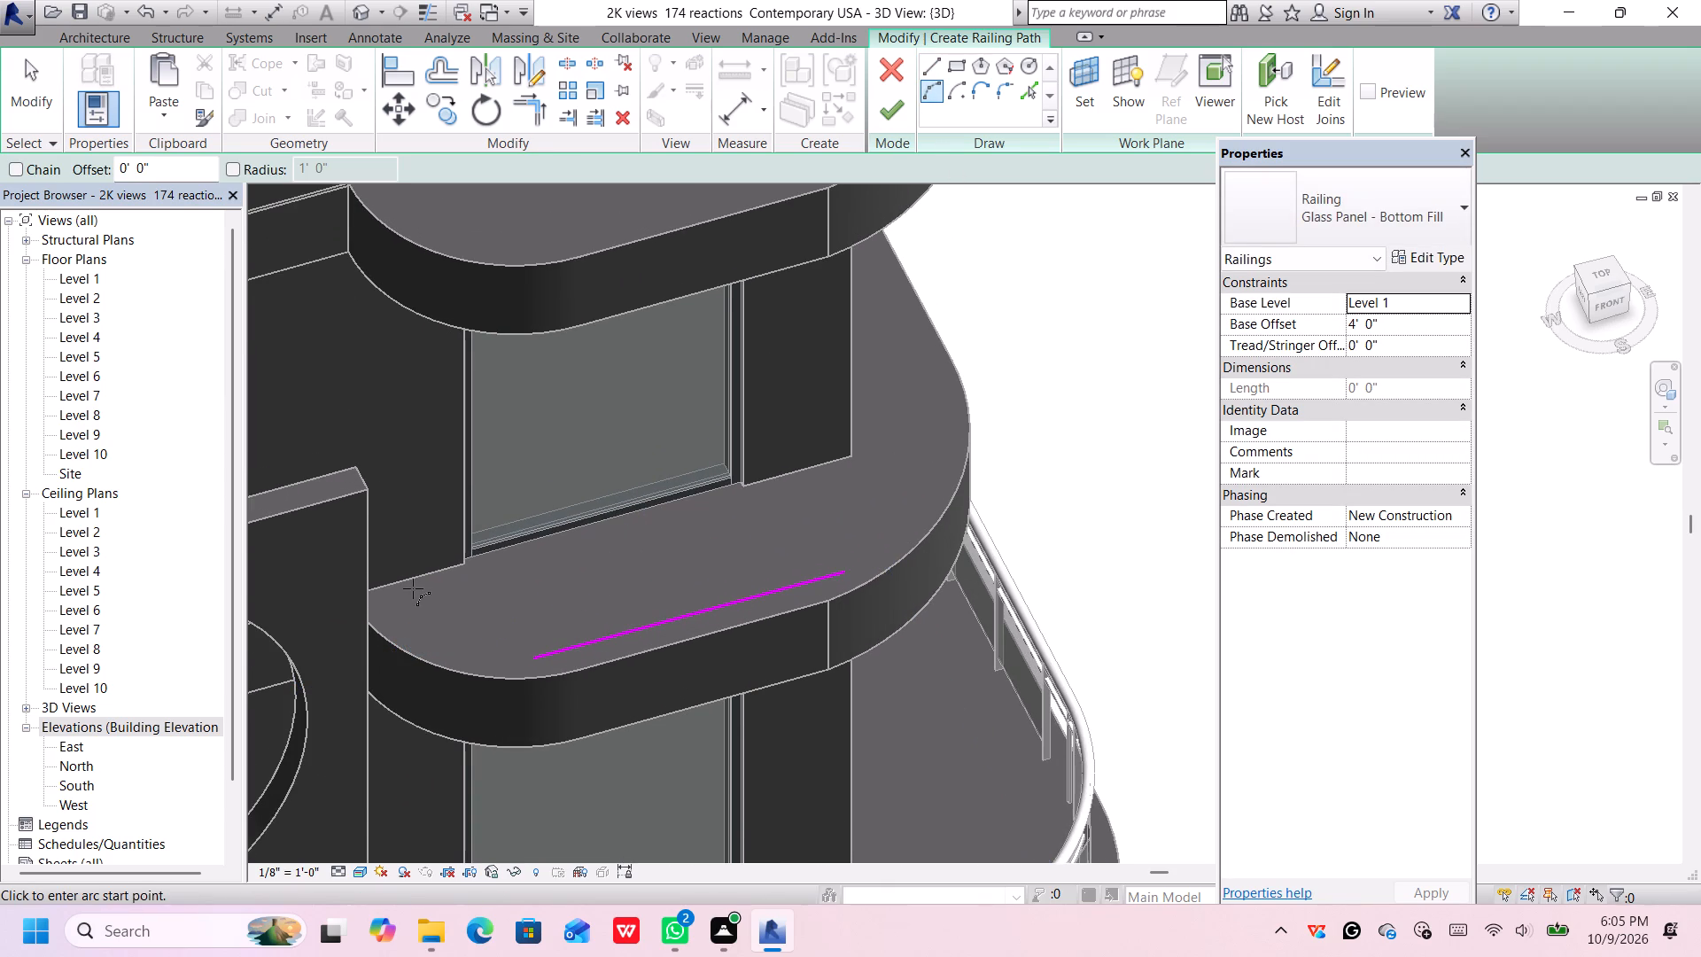
pyautogui.click(368, 588)
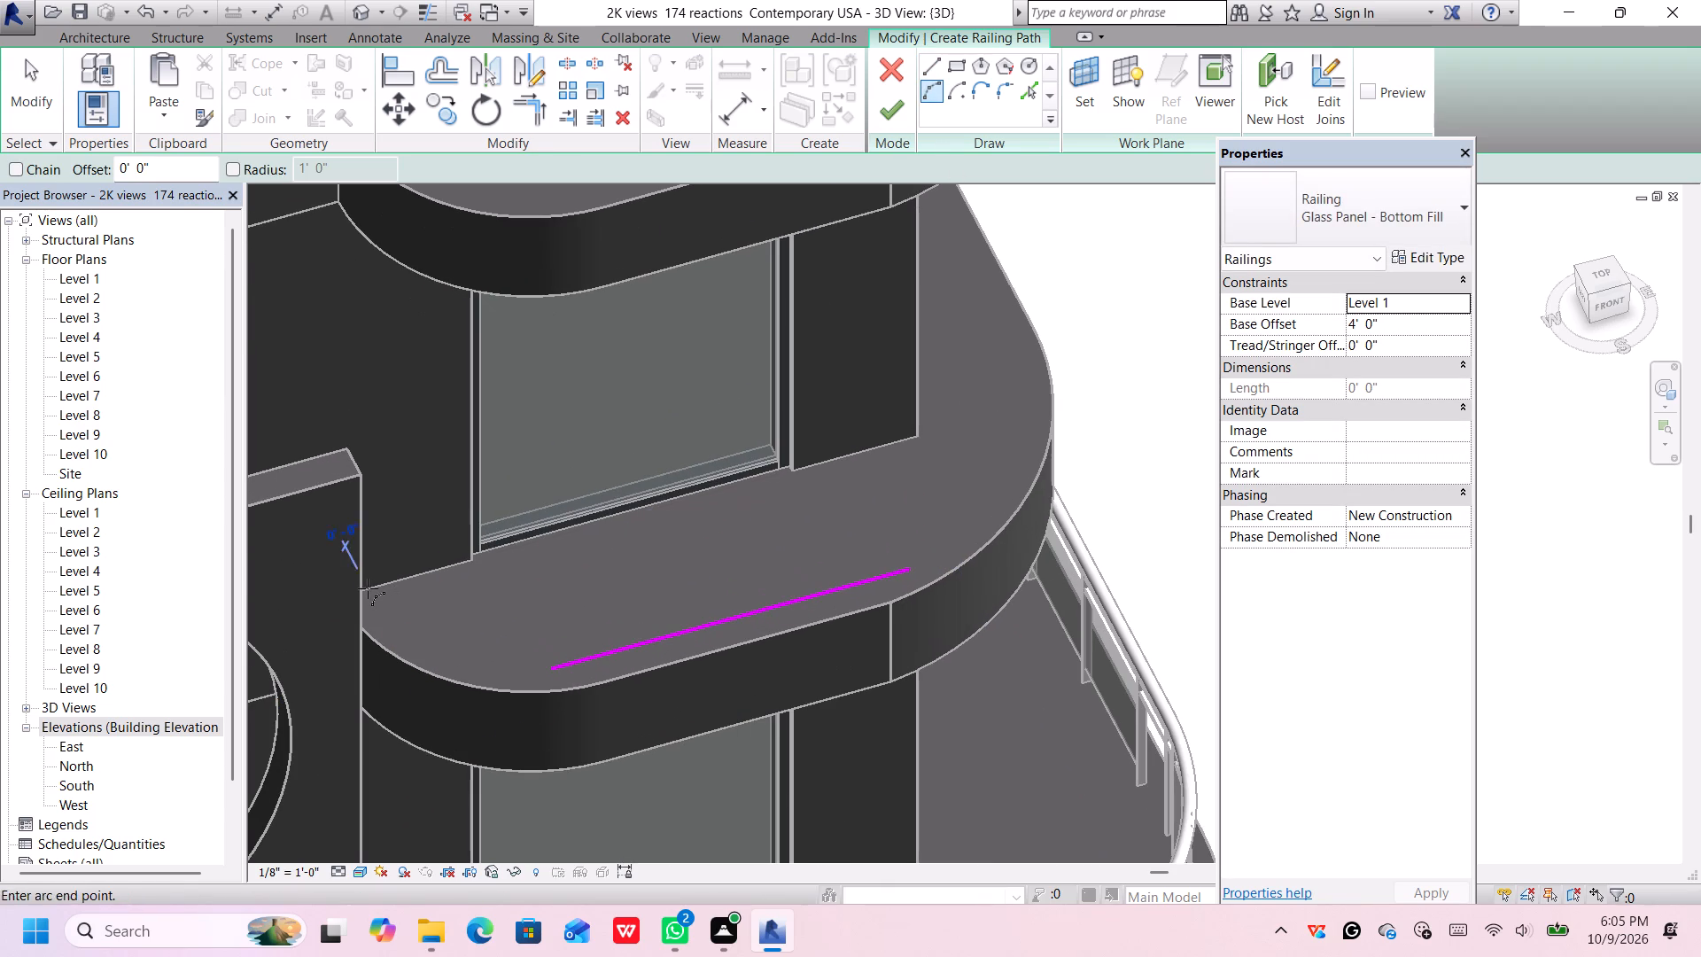
pyautogui.click(555, 666)
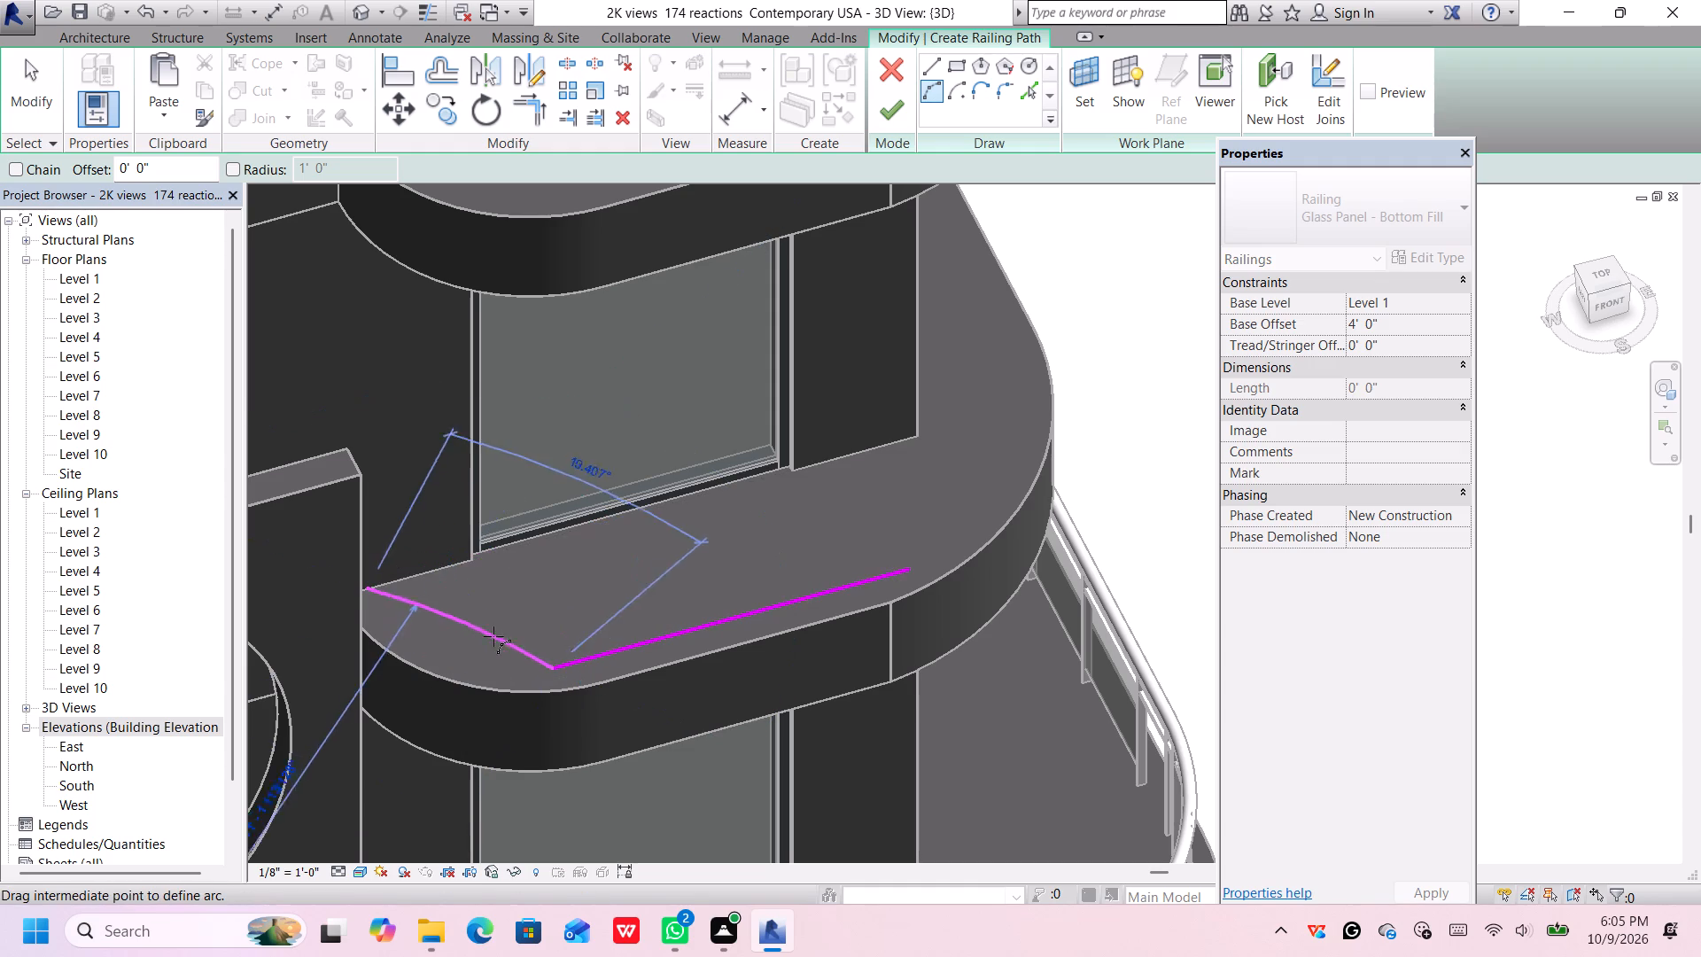
pyautogui.click(450, 657)
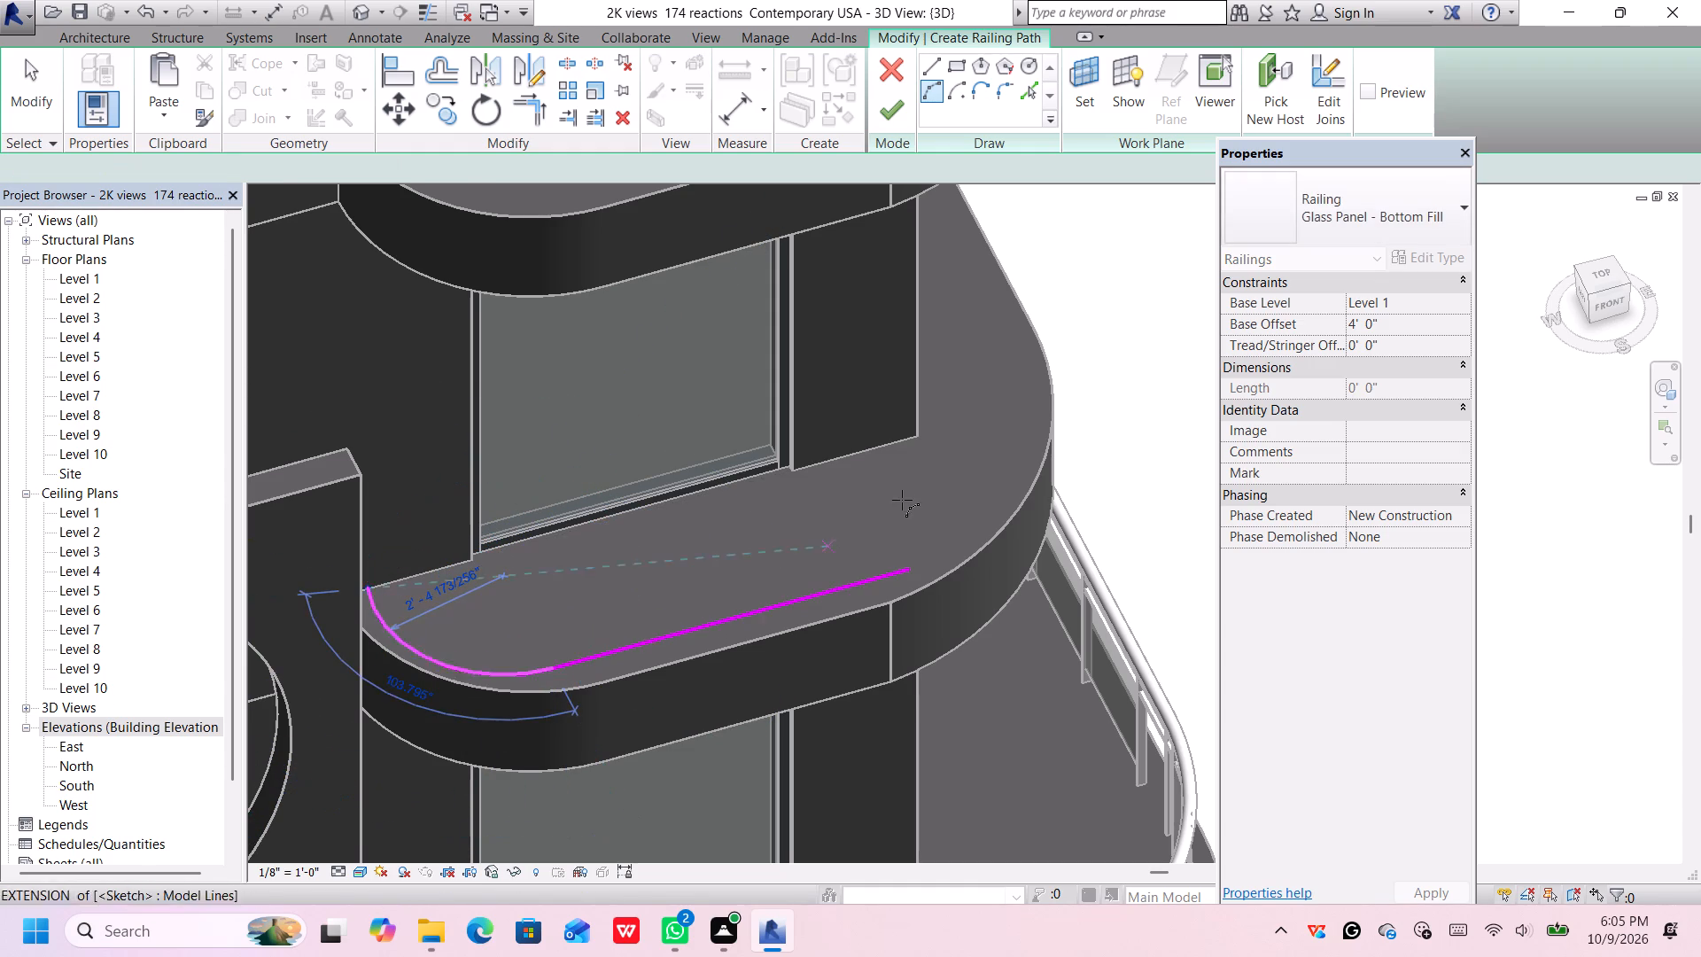
# Close the blank notification window and set the railing's base level to Level 4.
pyautogui.scroll(-7, 905, 499)
pyautogui.moveTo(952, 461); pyautogui.dragTo(890, 474, button='middle')
pyautogui.scroll(1, 943, 462)
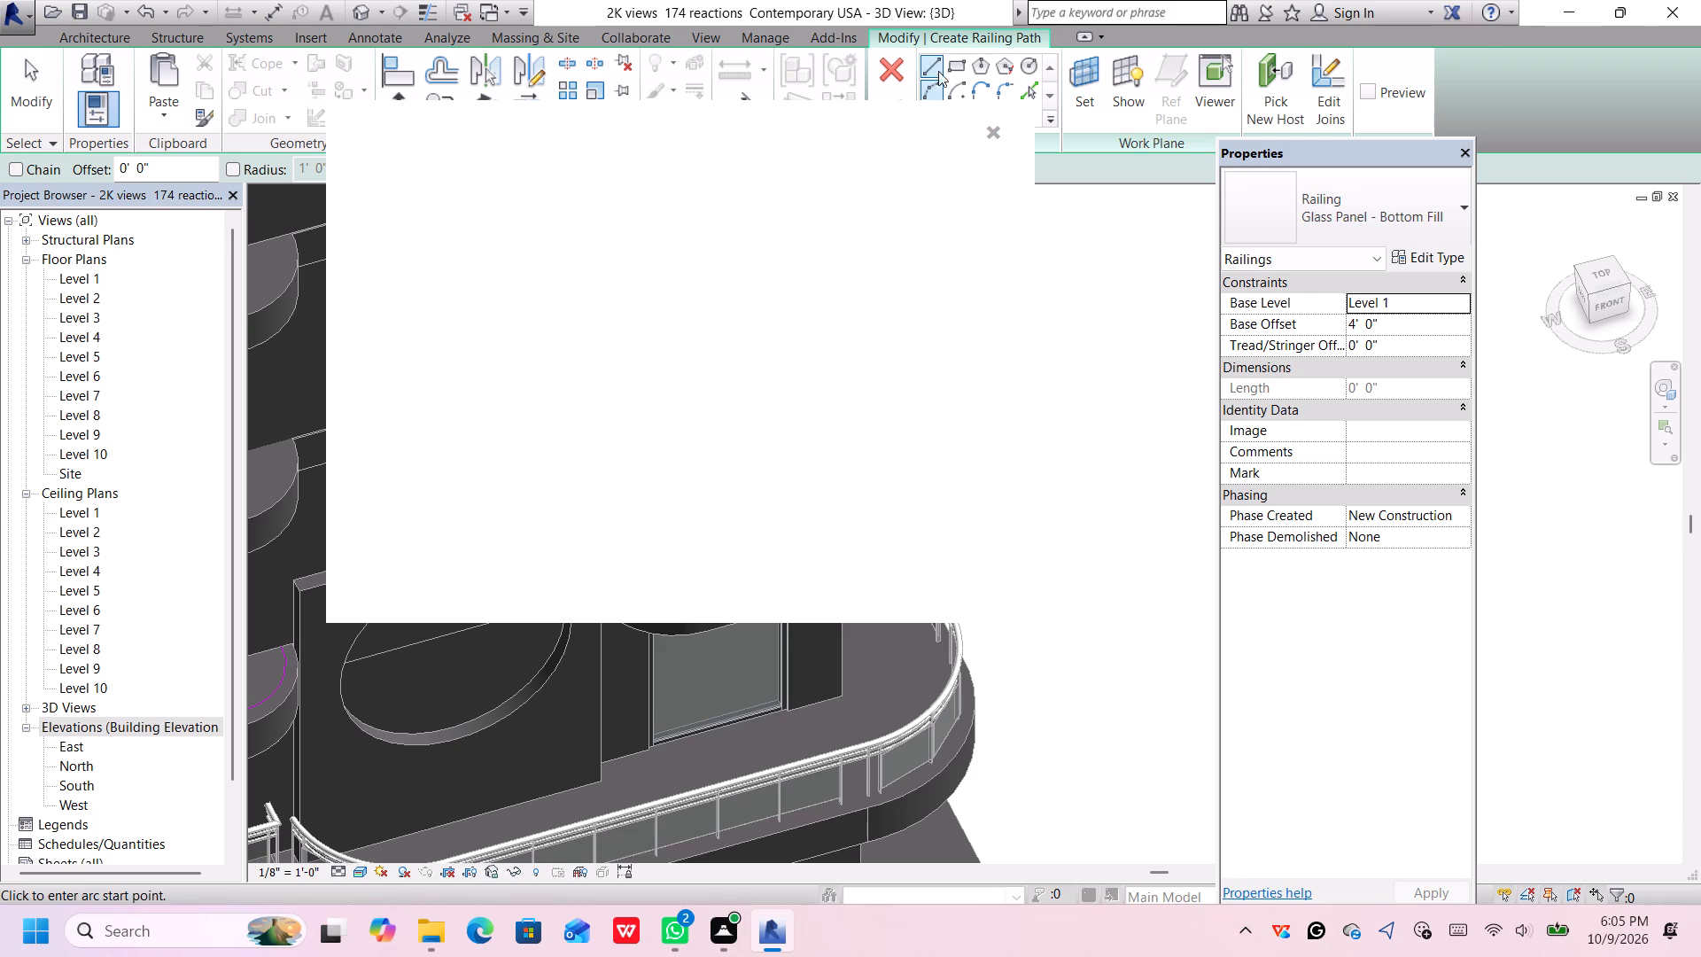
pyautogui.click(997, 126)
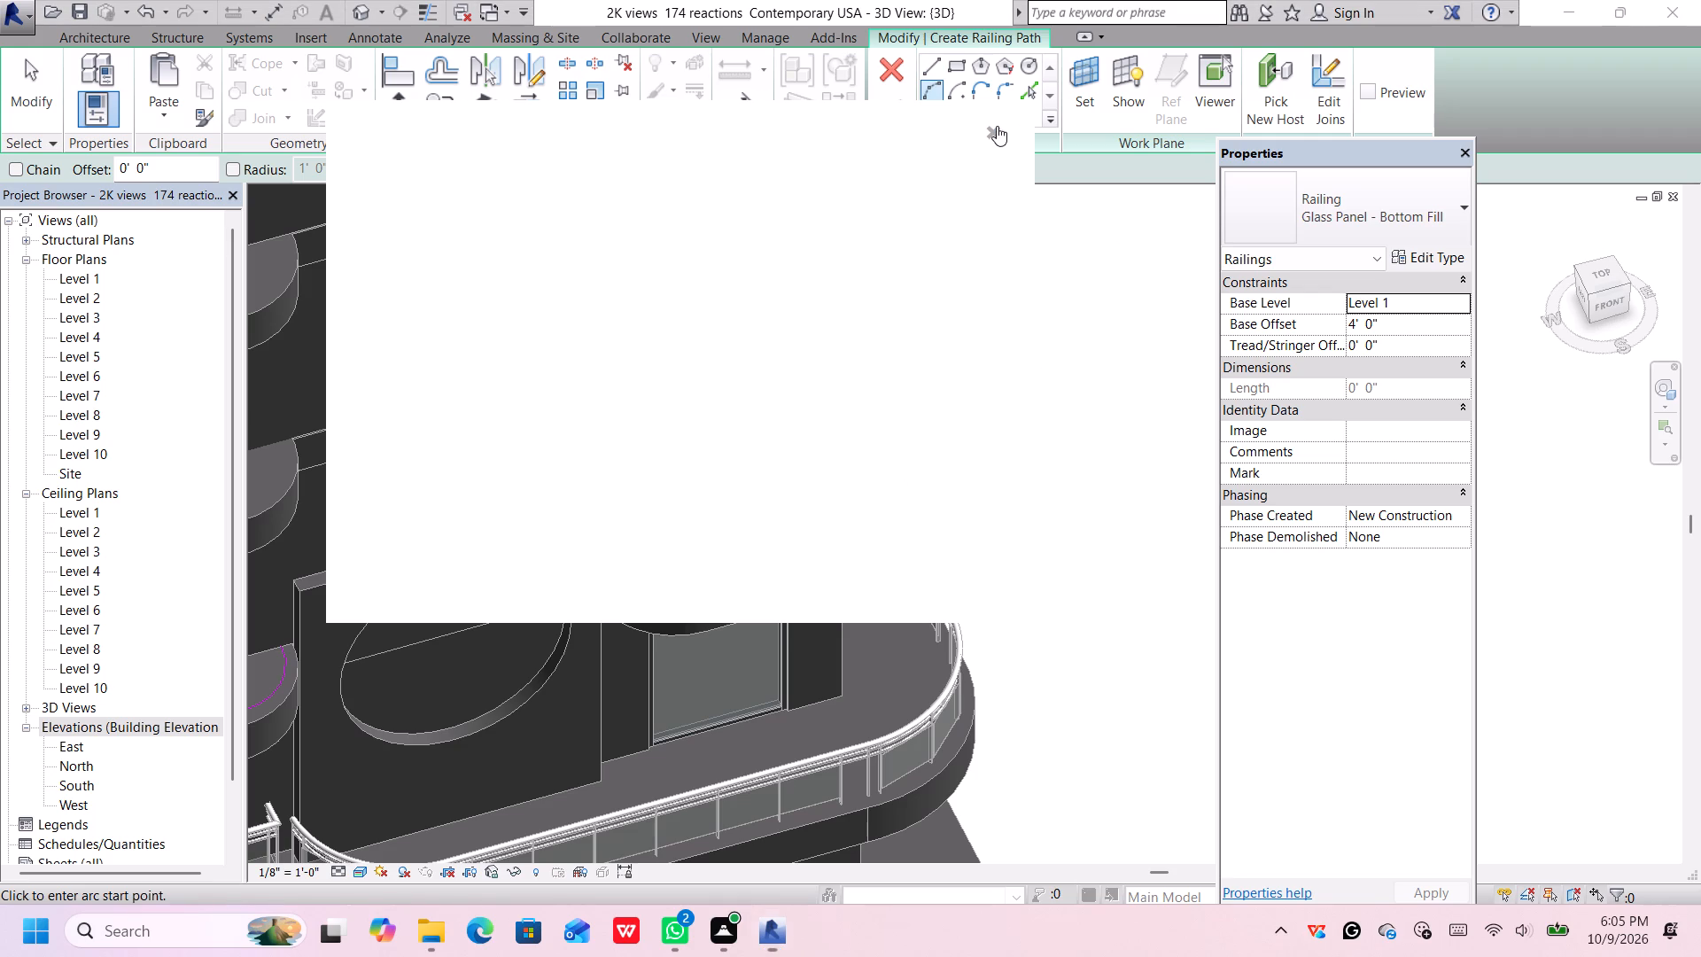
pyautogui.scroll(-4, 959, 457)
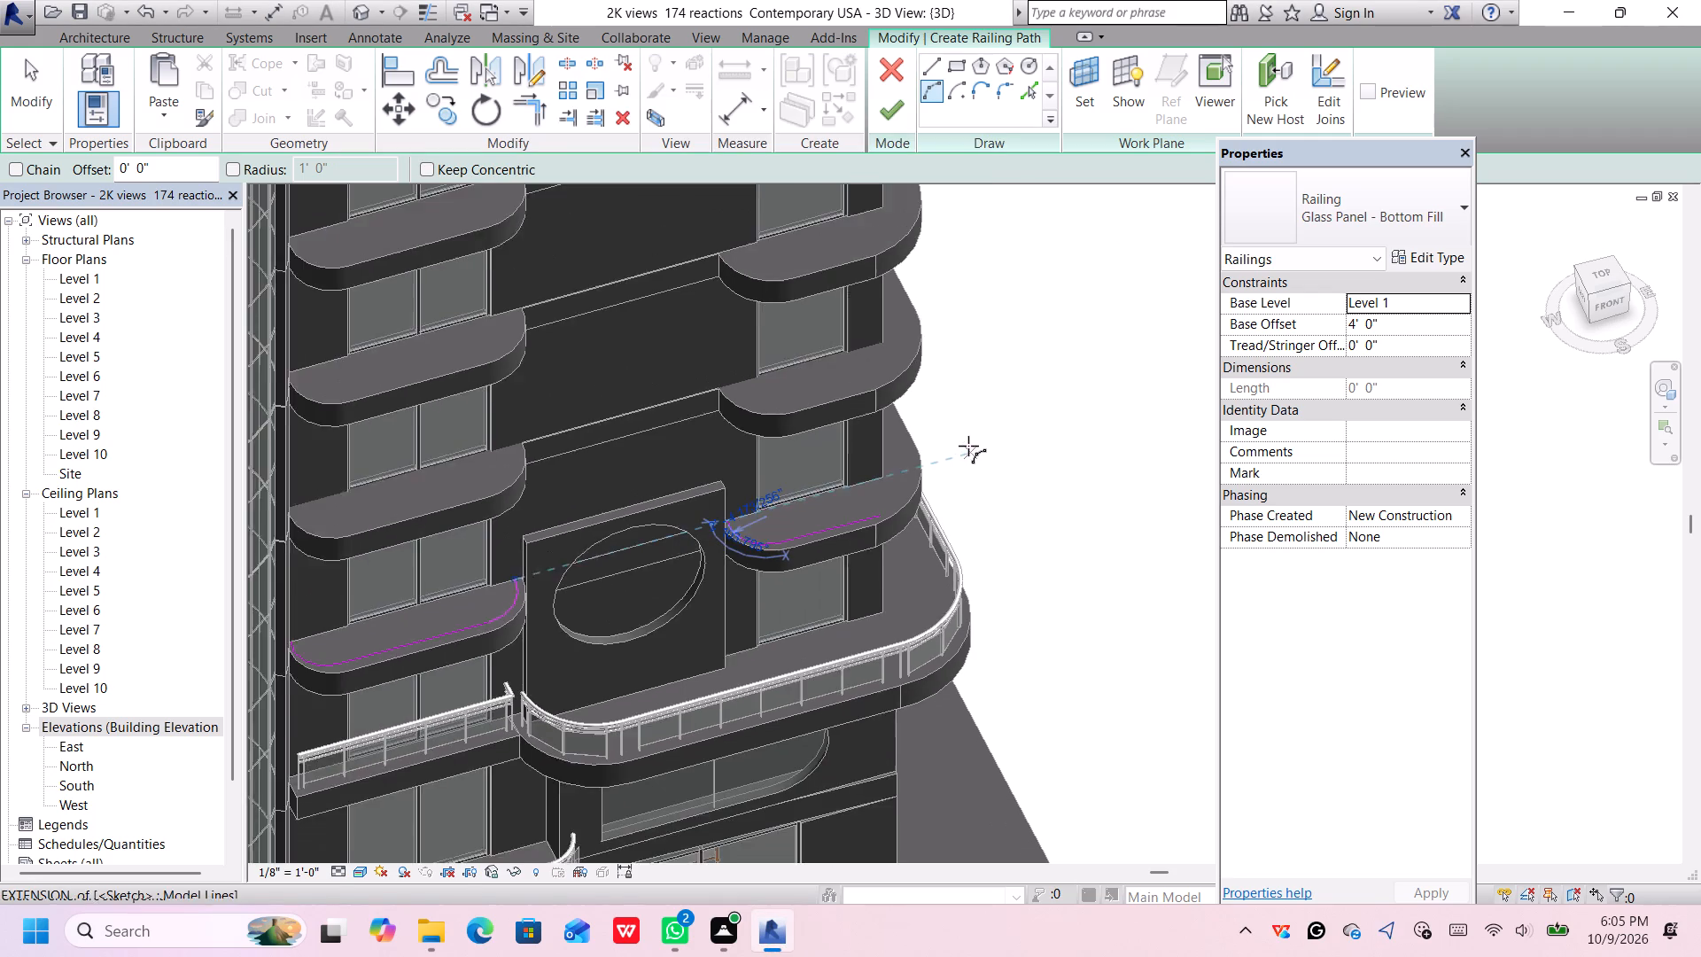
pyautogui.moveTo(1002, 417); pyautogui.dragTo(930, 481, button='middle')
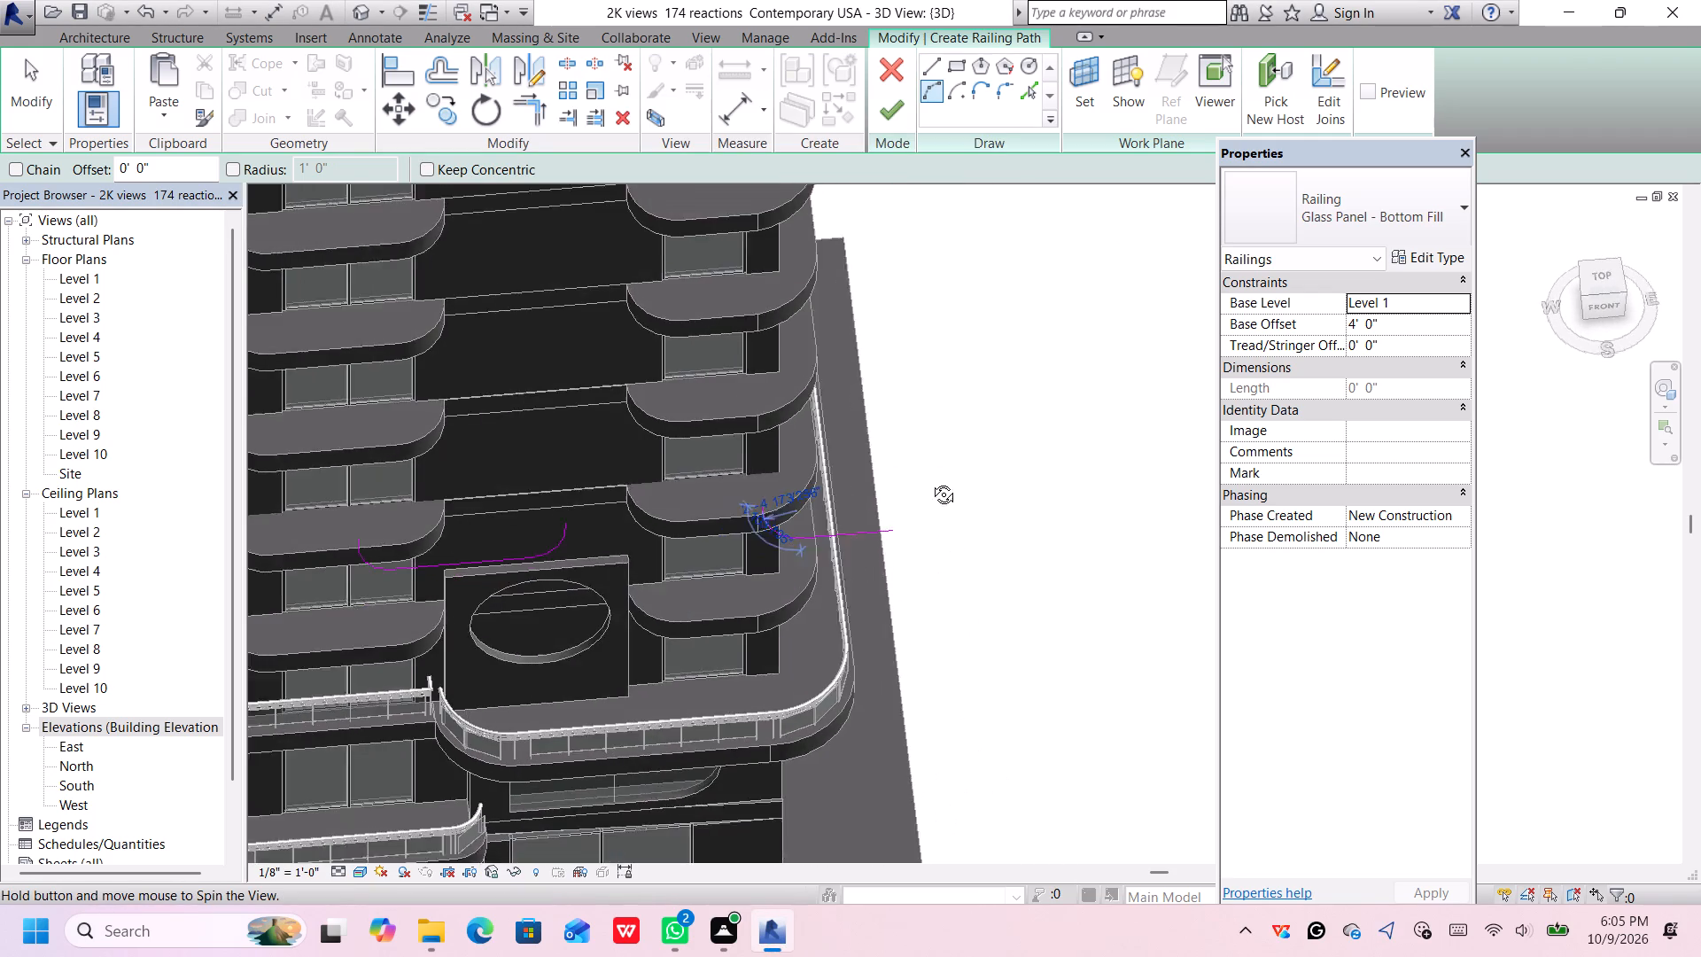
pyautogui.moveTo(930, 481); pyautogui.dragTo(988, 400, button='middle')
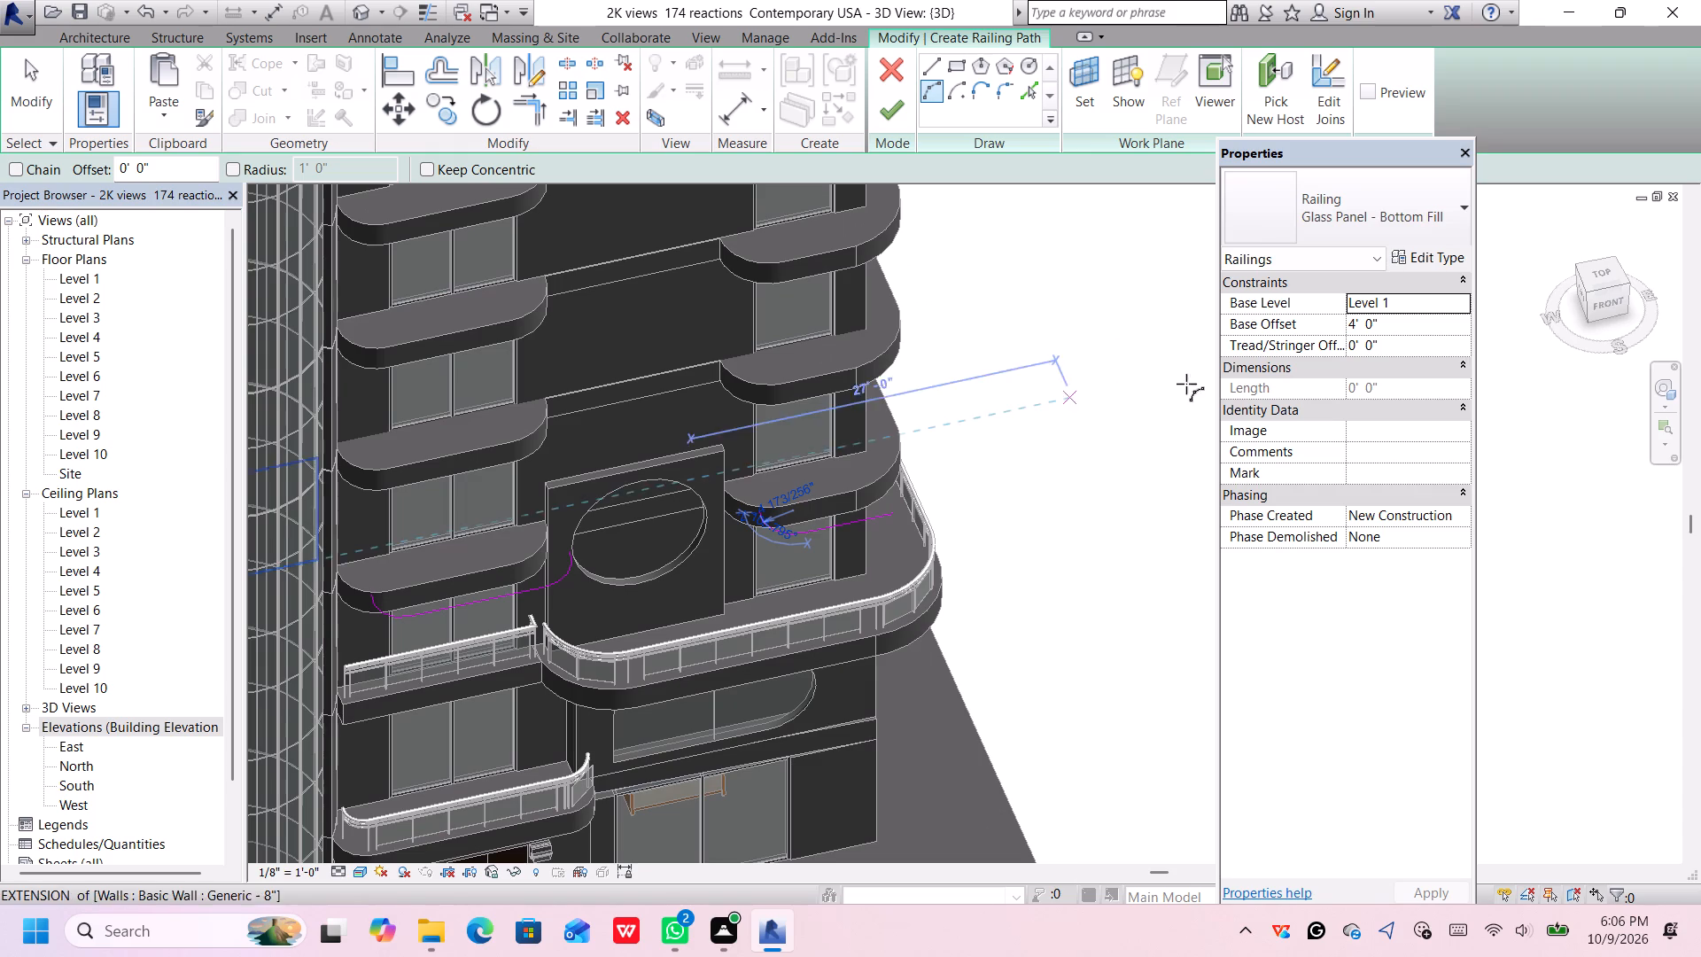
pyautogui.click(1462, 307)
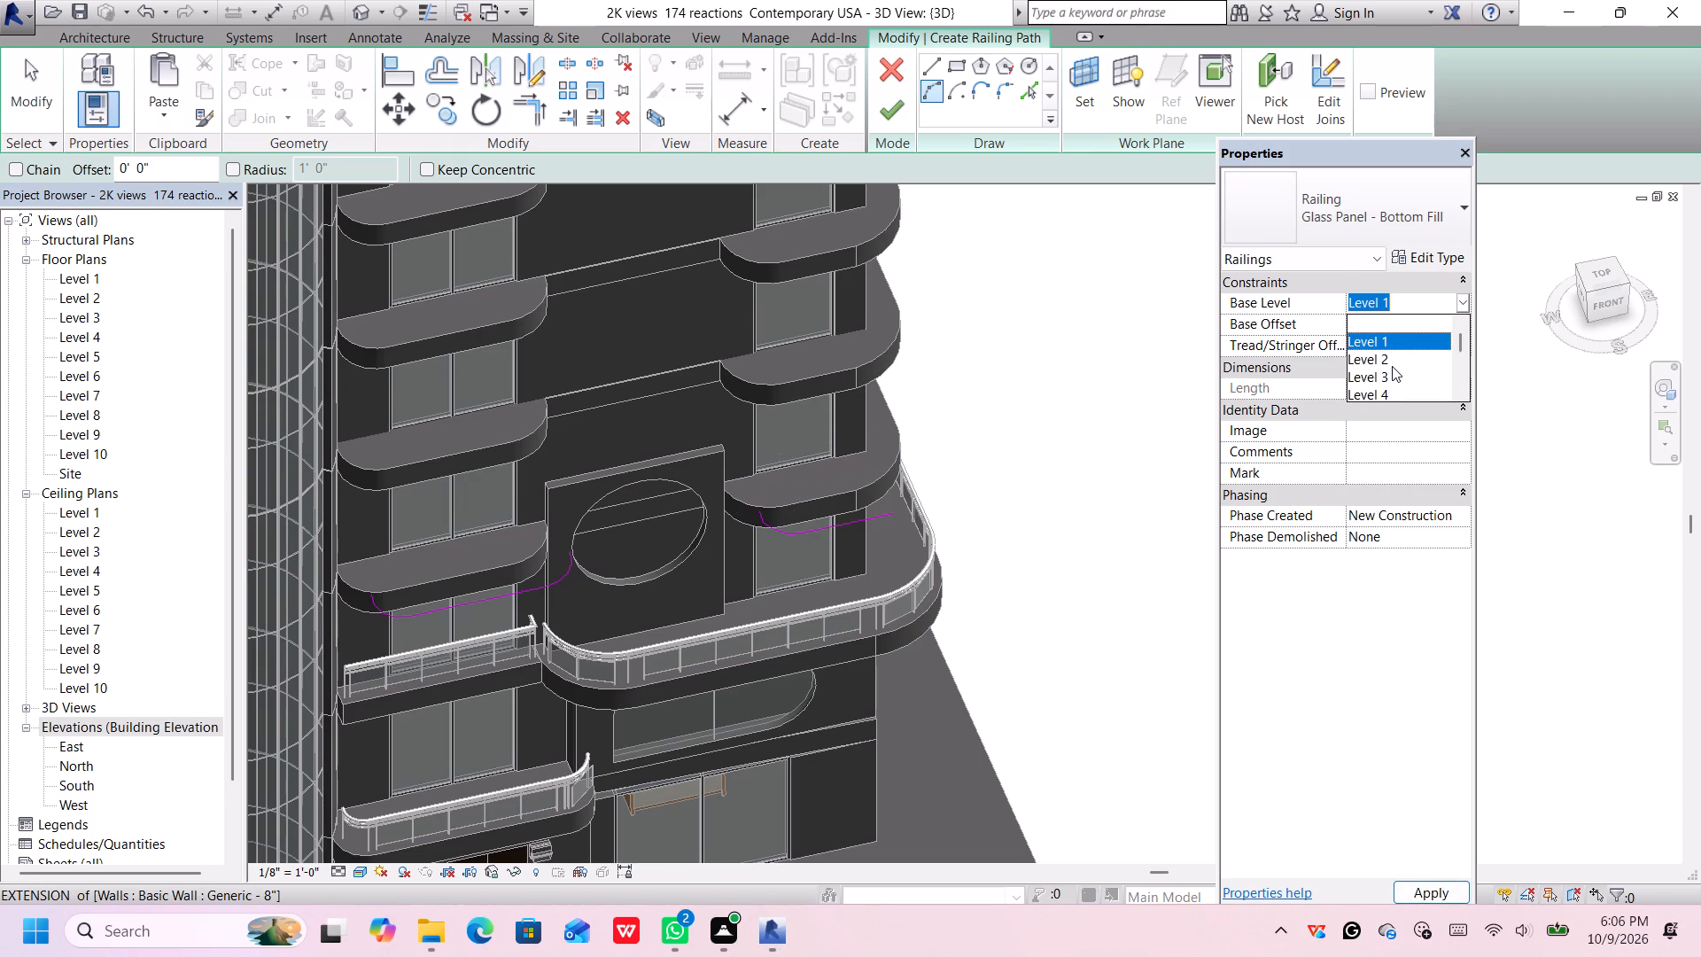
pyautogui.scroll(1, 1392, 366)
pyautogui.scroll(-4, 1392, 366)
pyautogui.scroll(1, 1392, 366)
pyautogui.scroll(-1, 1392, 366)
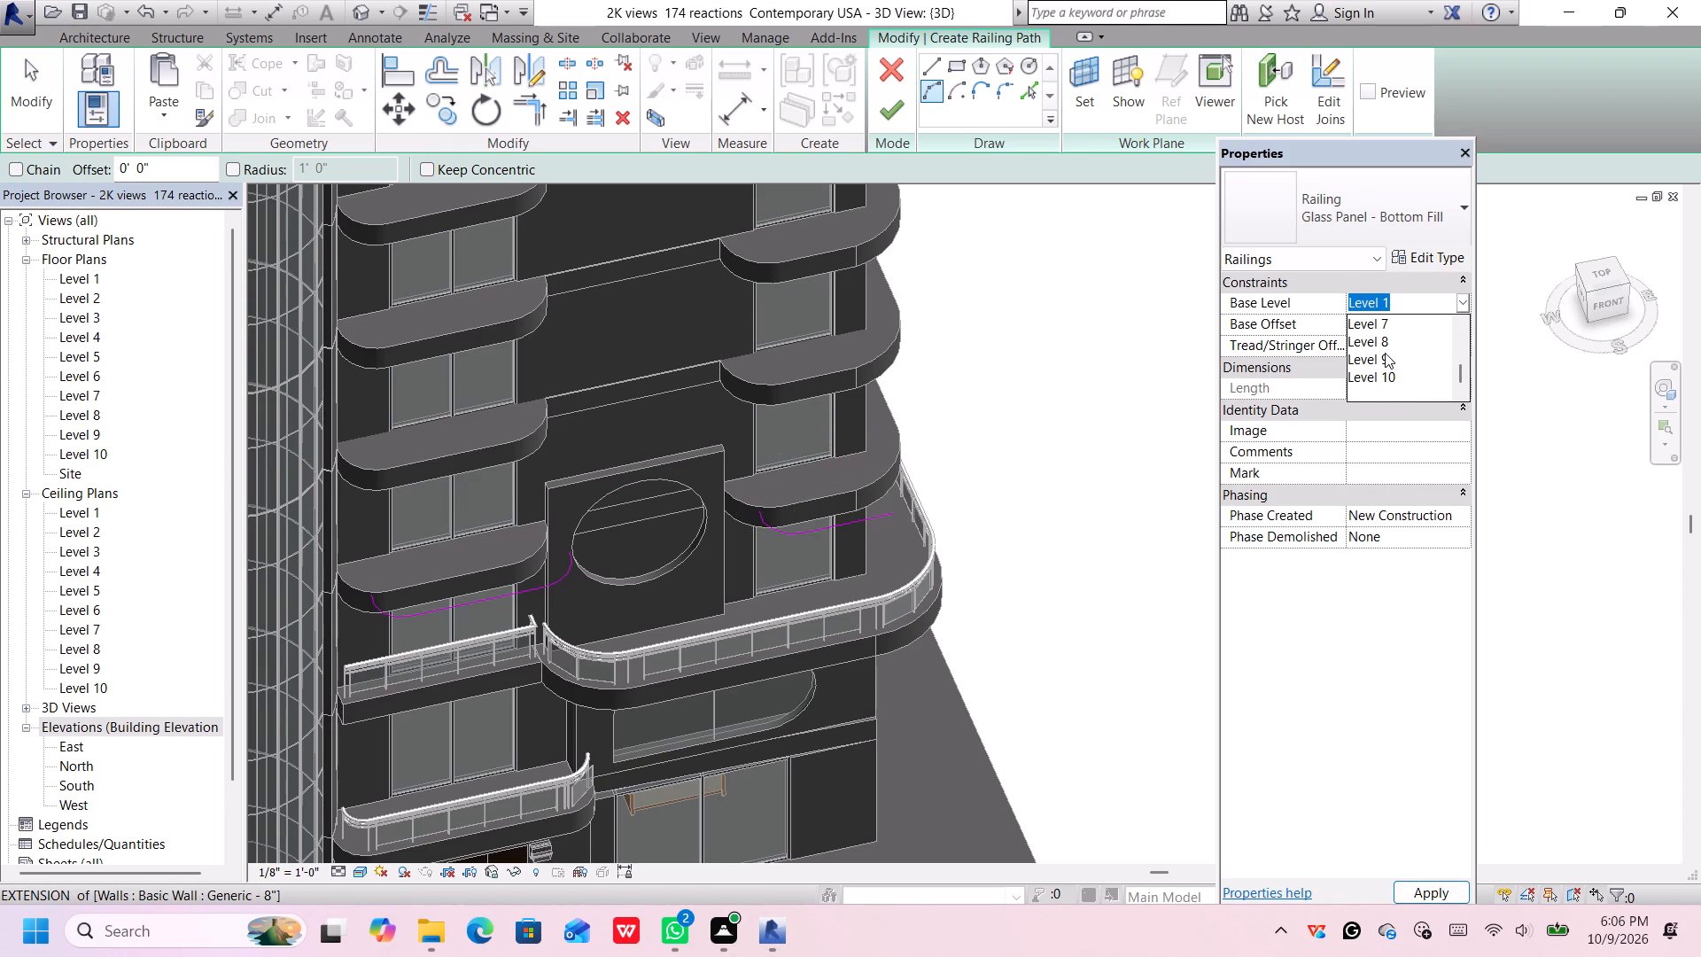
pyautogui.scroll(3, 1349, 320)
pyautogui.scroll(-2, 1351, 327)
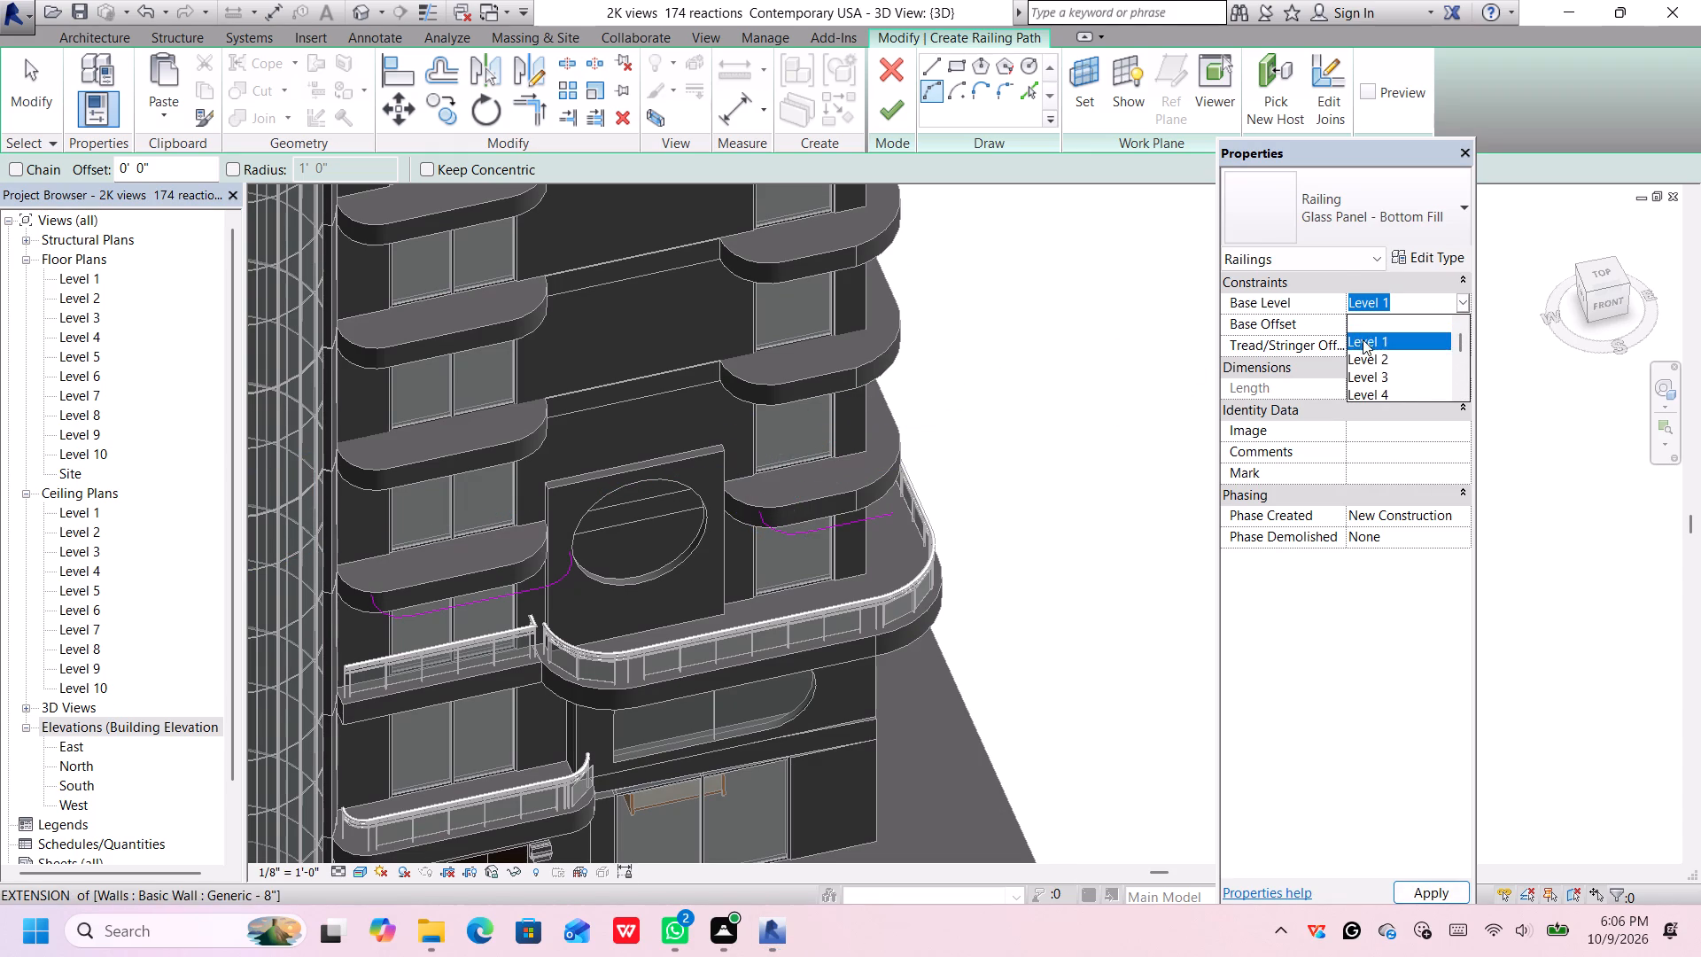
pyautogui.scroll(1, 1379, 350)
pyautogui.scroll(-1, 1379, 350)
pyautogui.scroll(3, 1388, 363)
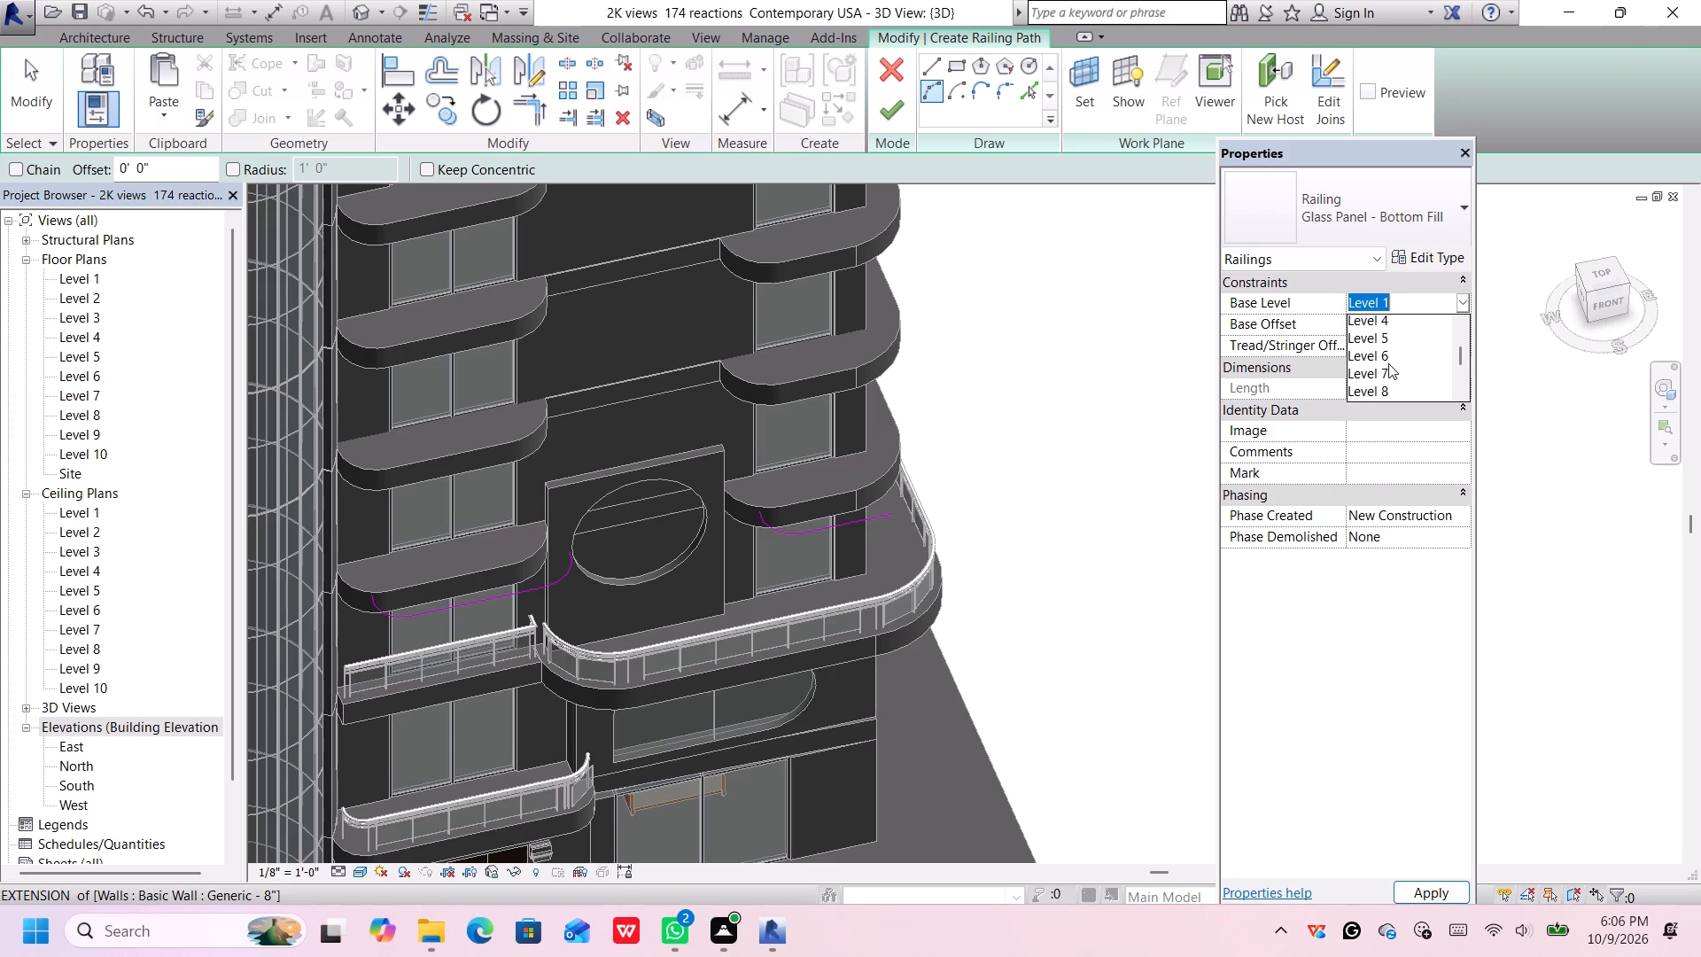
pyautogui.scroll(1, 1388, 363)
pyautogui.scroll(-1, 1379, 373)
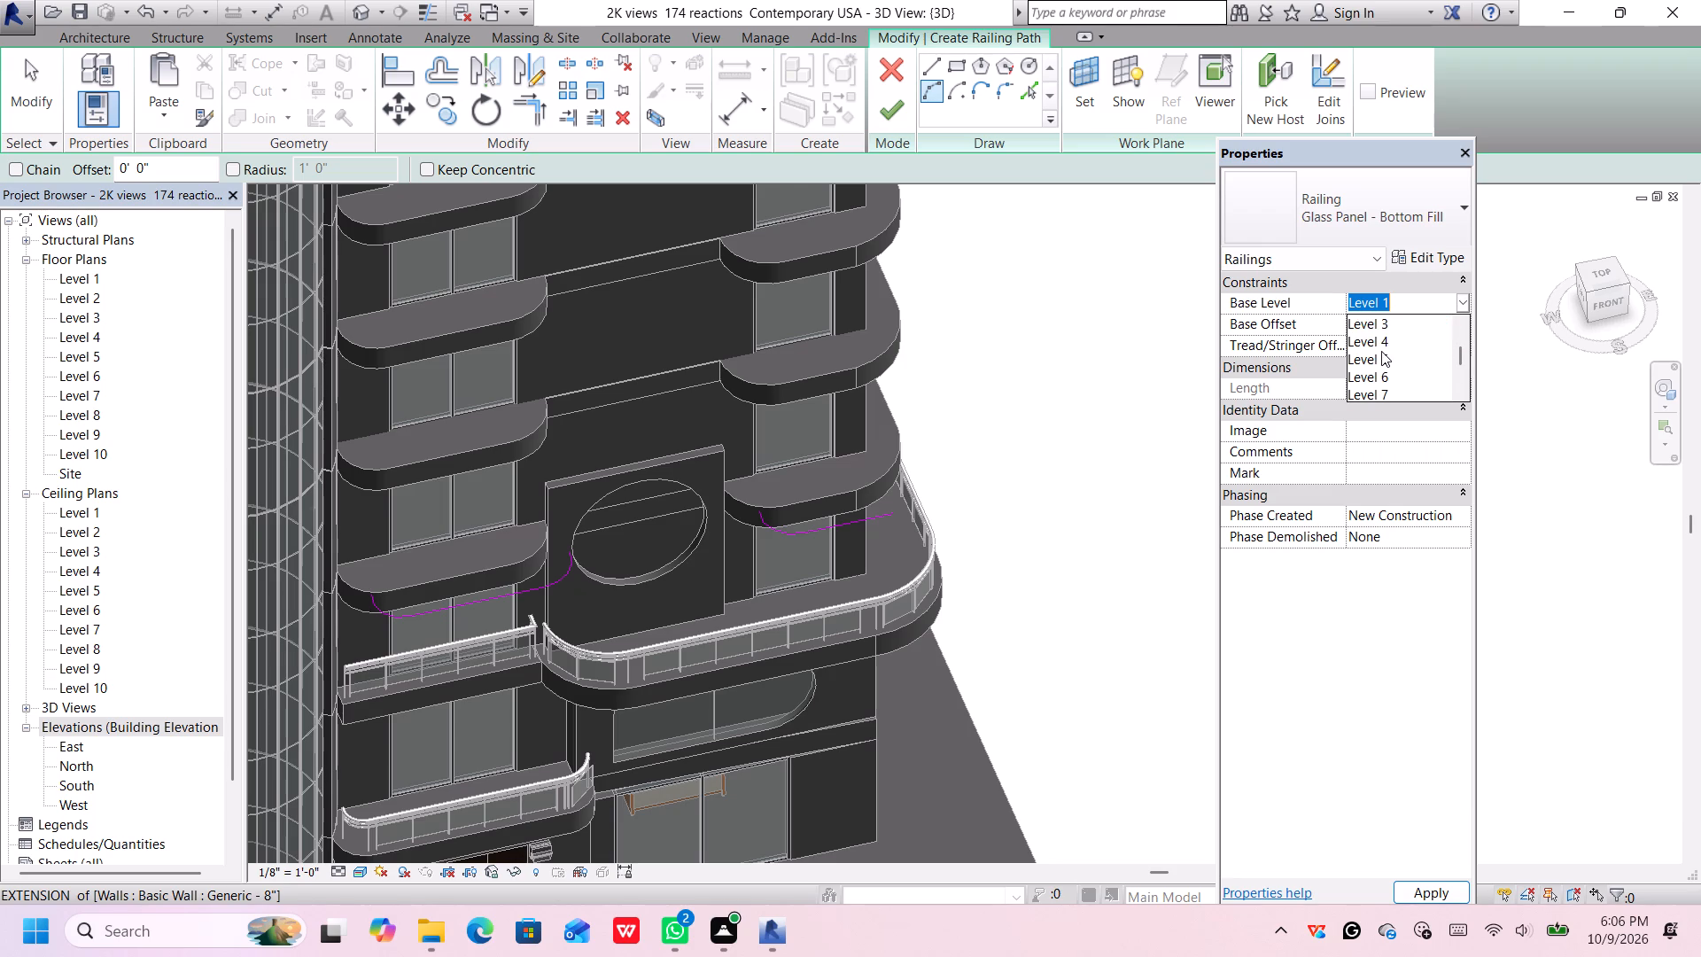
pyautogui.click(1382, 336)
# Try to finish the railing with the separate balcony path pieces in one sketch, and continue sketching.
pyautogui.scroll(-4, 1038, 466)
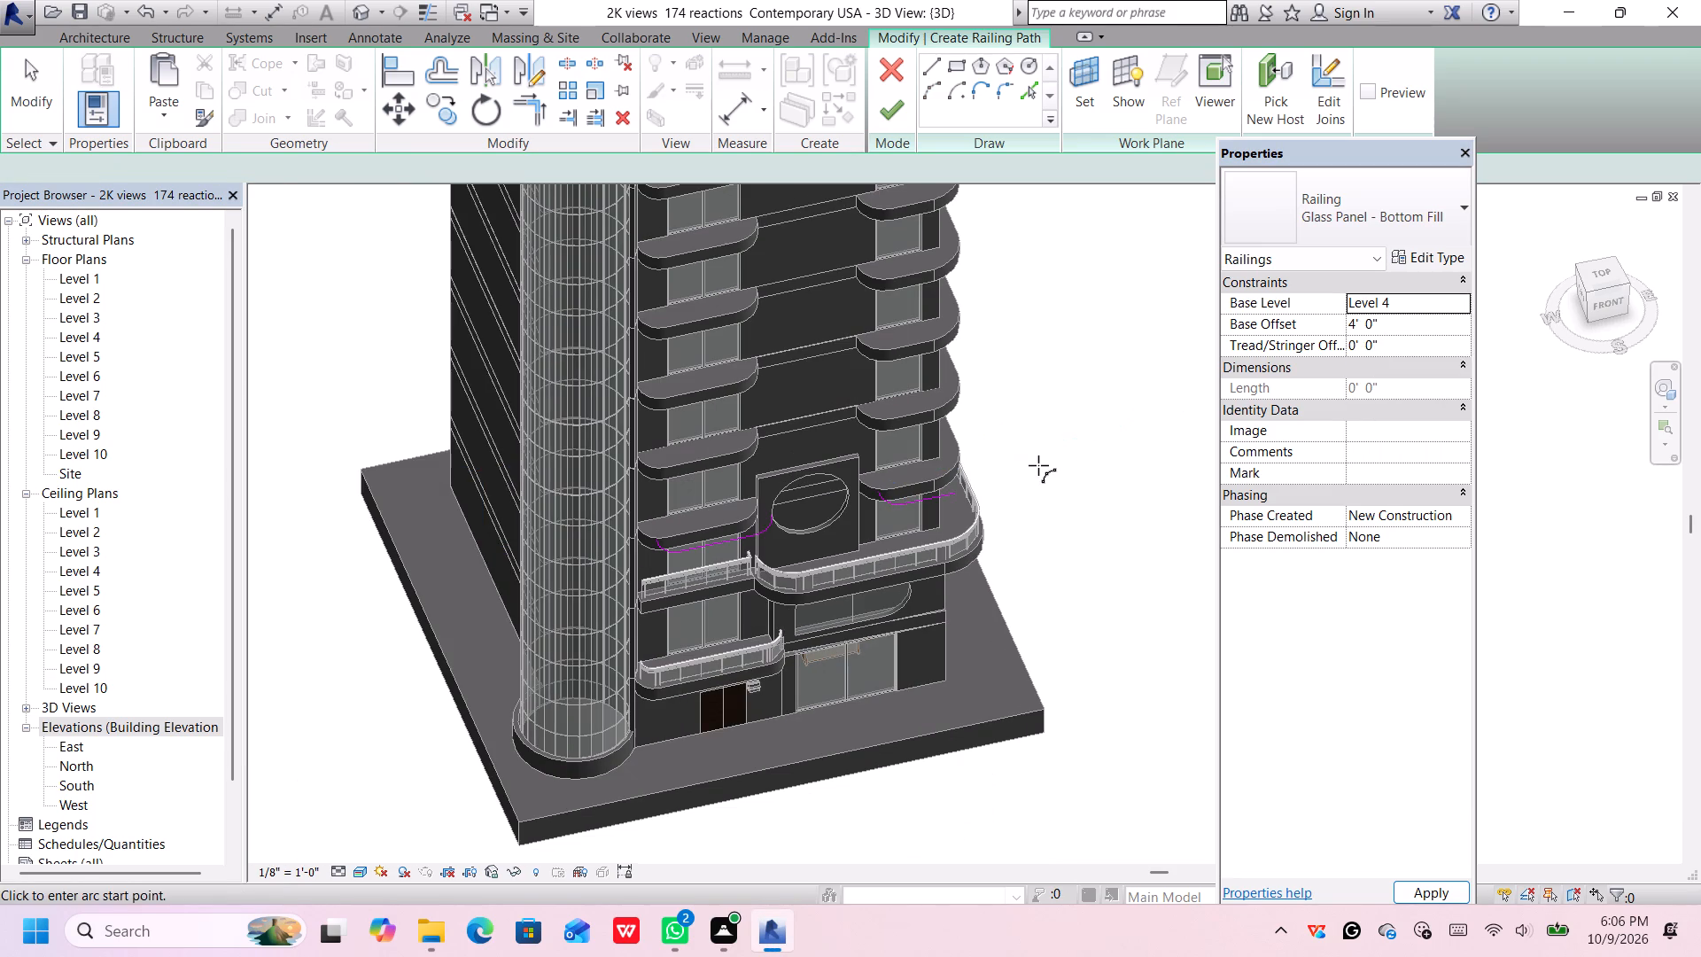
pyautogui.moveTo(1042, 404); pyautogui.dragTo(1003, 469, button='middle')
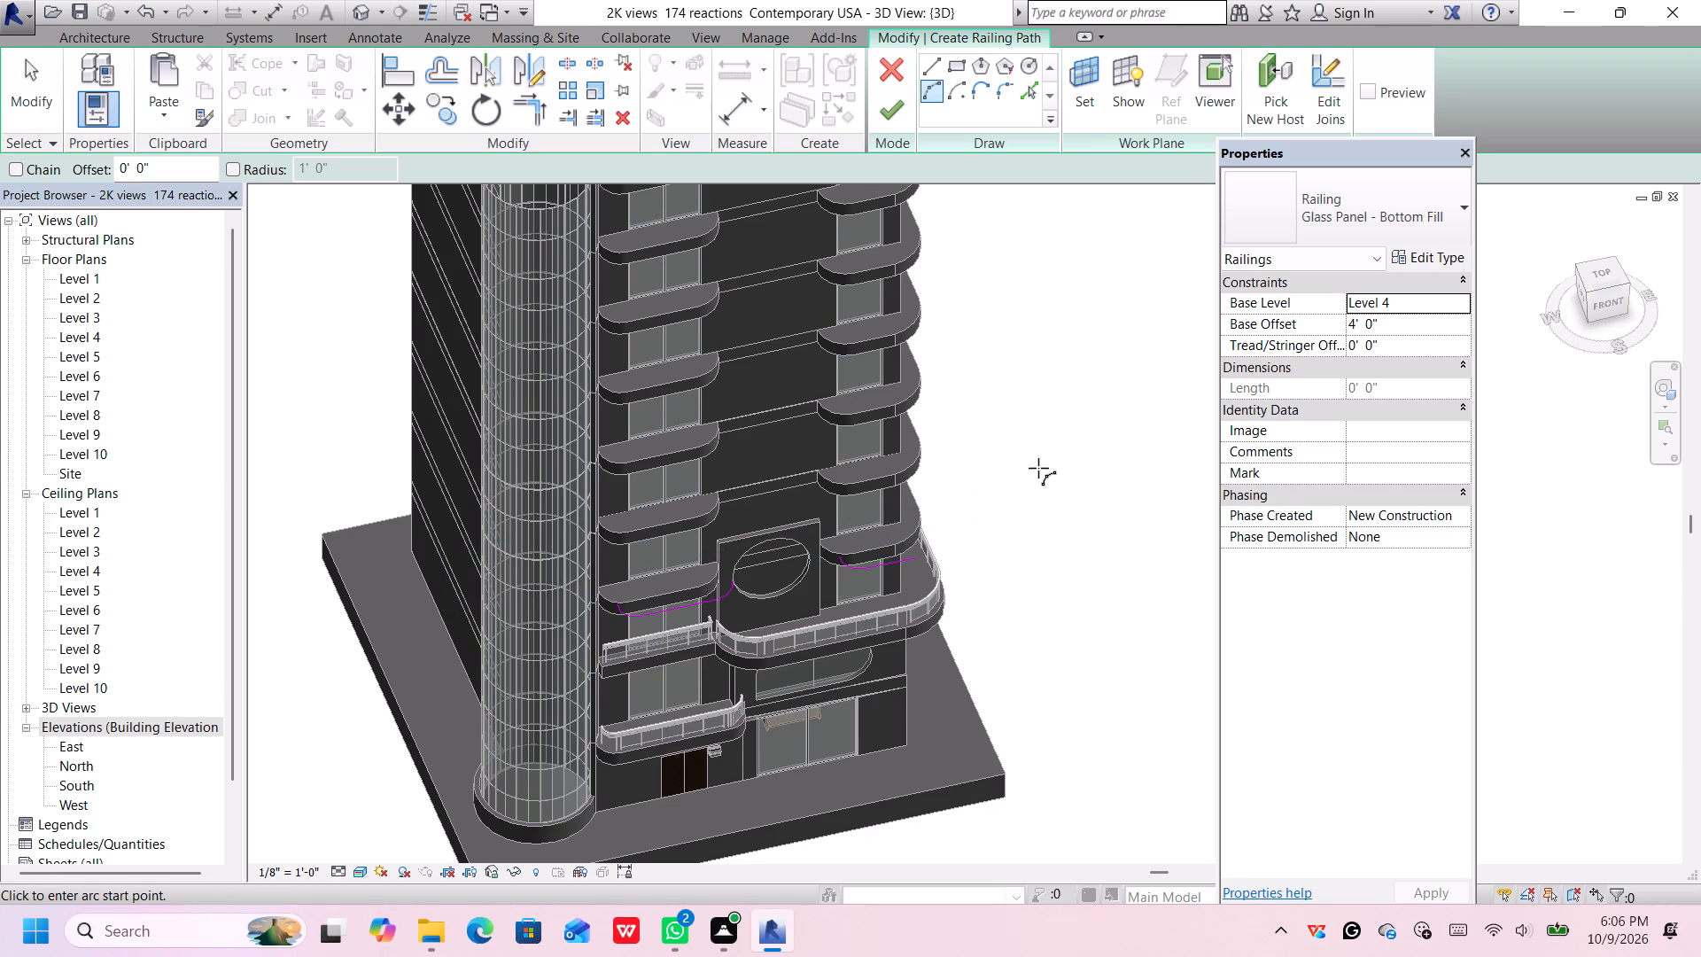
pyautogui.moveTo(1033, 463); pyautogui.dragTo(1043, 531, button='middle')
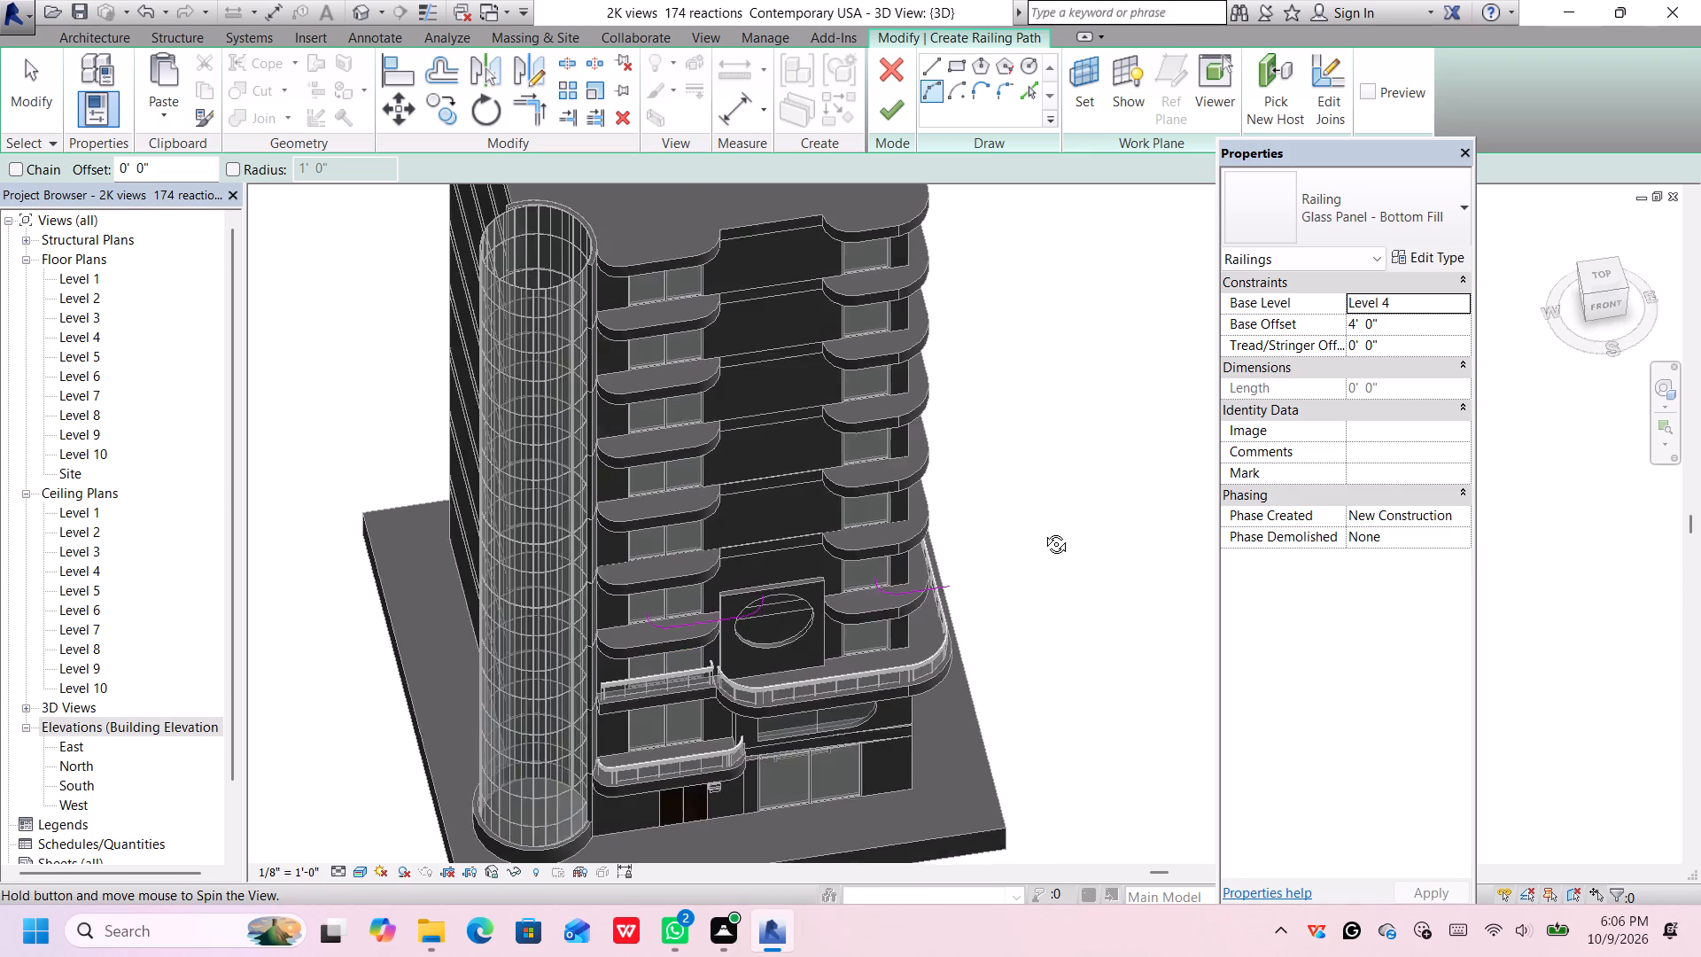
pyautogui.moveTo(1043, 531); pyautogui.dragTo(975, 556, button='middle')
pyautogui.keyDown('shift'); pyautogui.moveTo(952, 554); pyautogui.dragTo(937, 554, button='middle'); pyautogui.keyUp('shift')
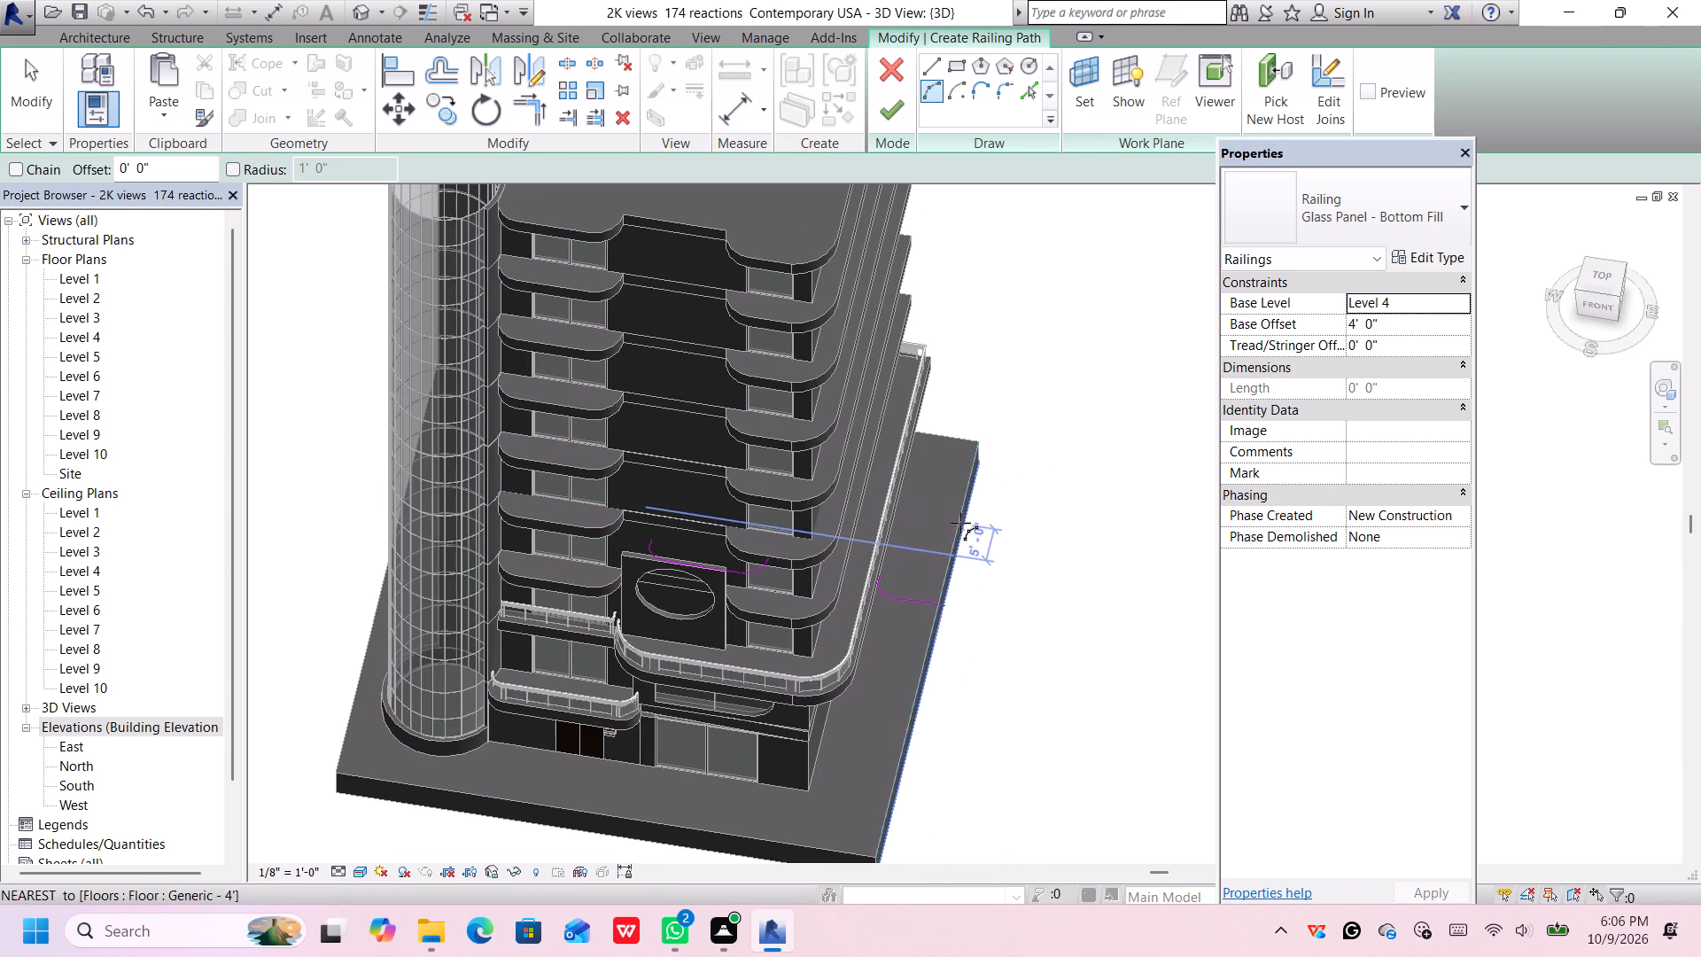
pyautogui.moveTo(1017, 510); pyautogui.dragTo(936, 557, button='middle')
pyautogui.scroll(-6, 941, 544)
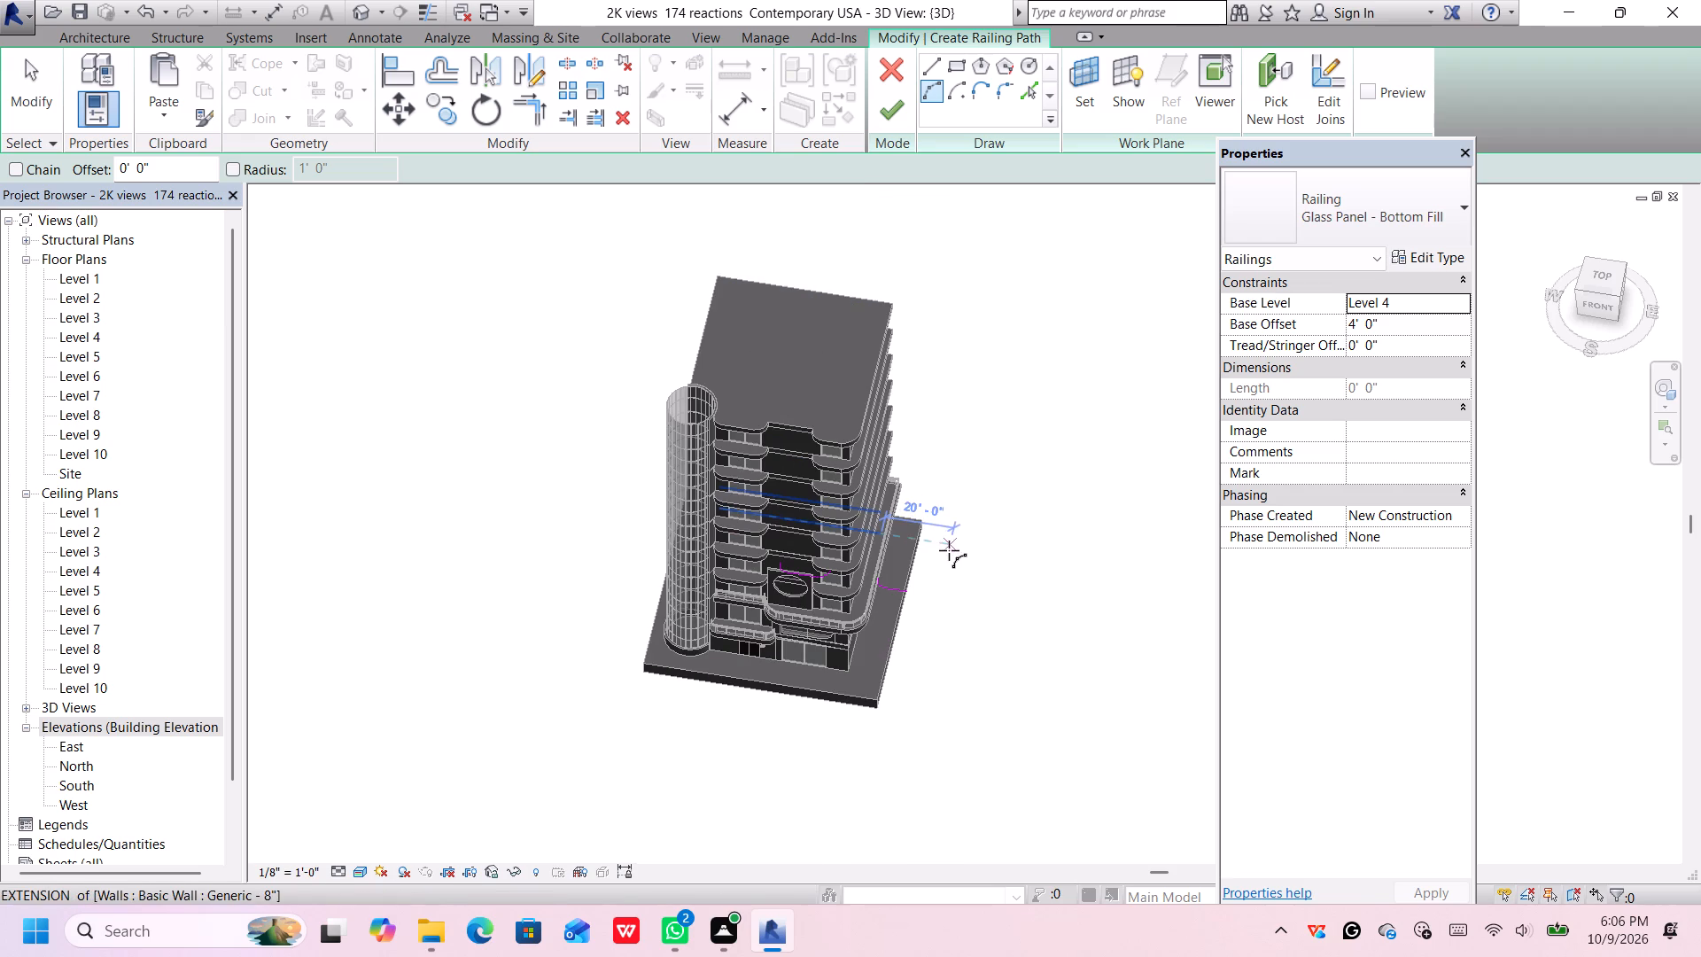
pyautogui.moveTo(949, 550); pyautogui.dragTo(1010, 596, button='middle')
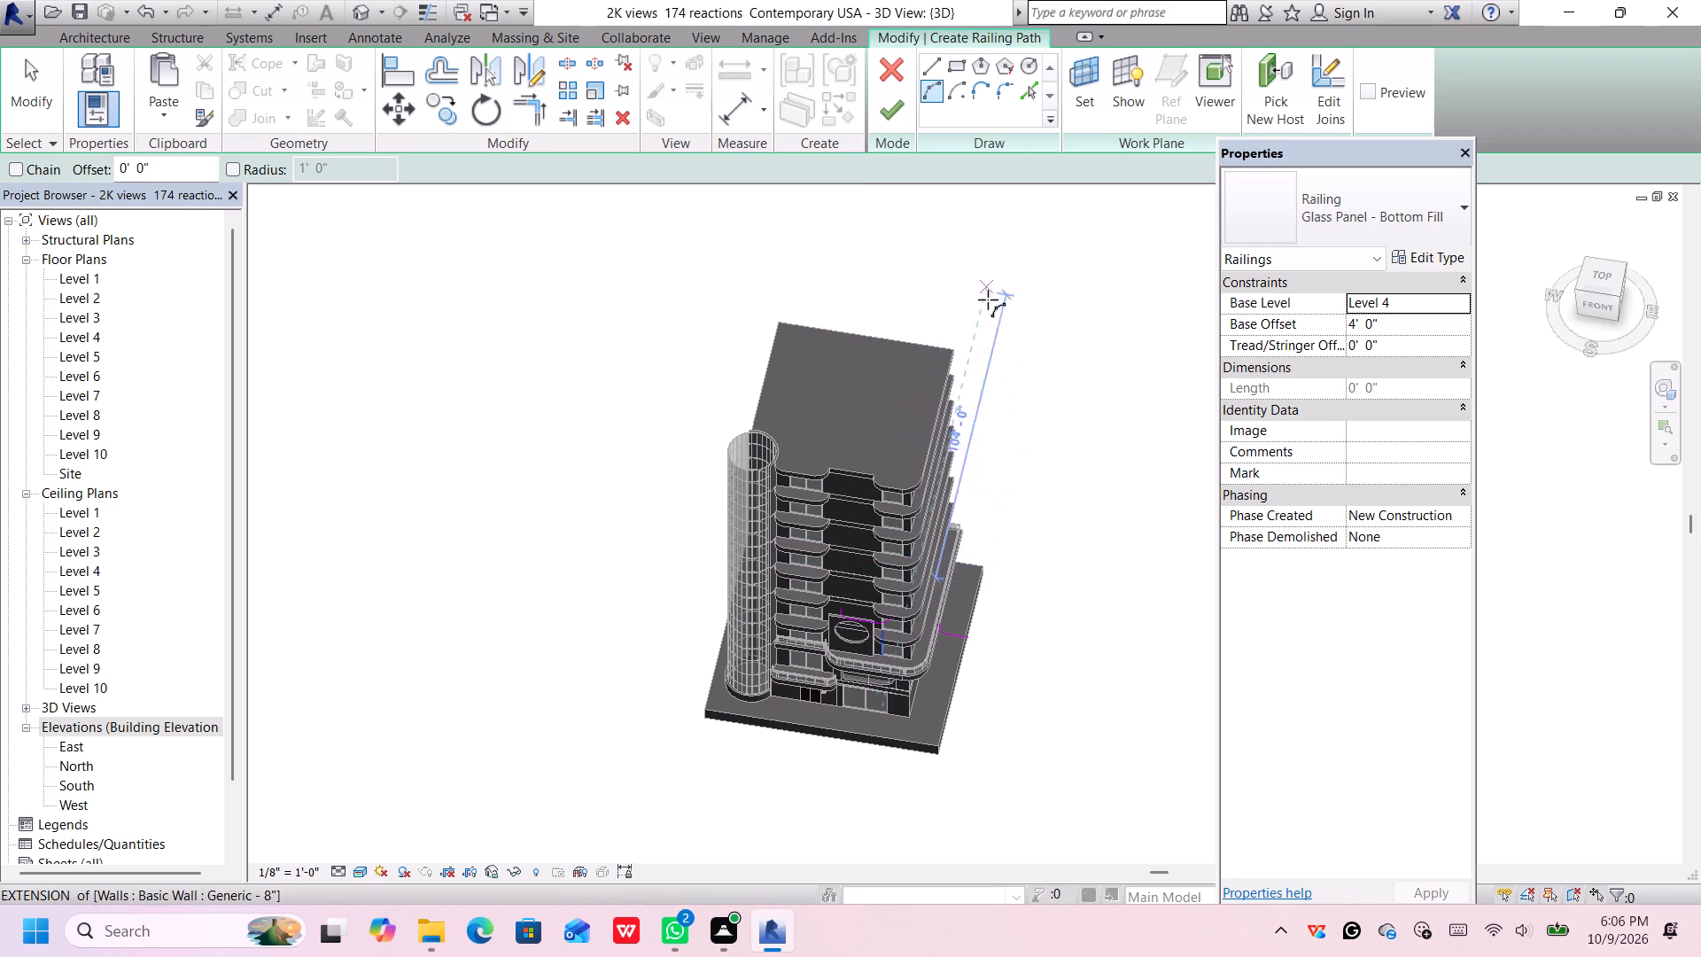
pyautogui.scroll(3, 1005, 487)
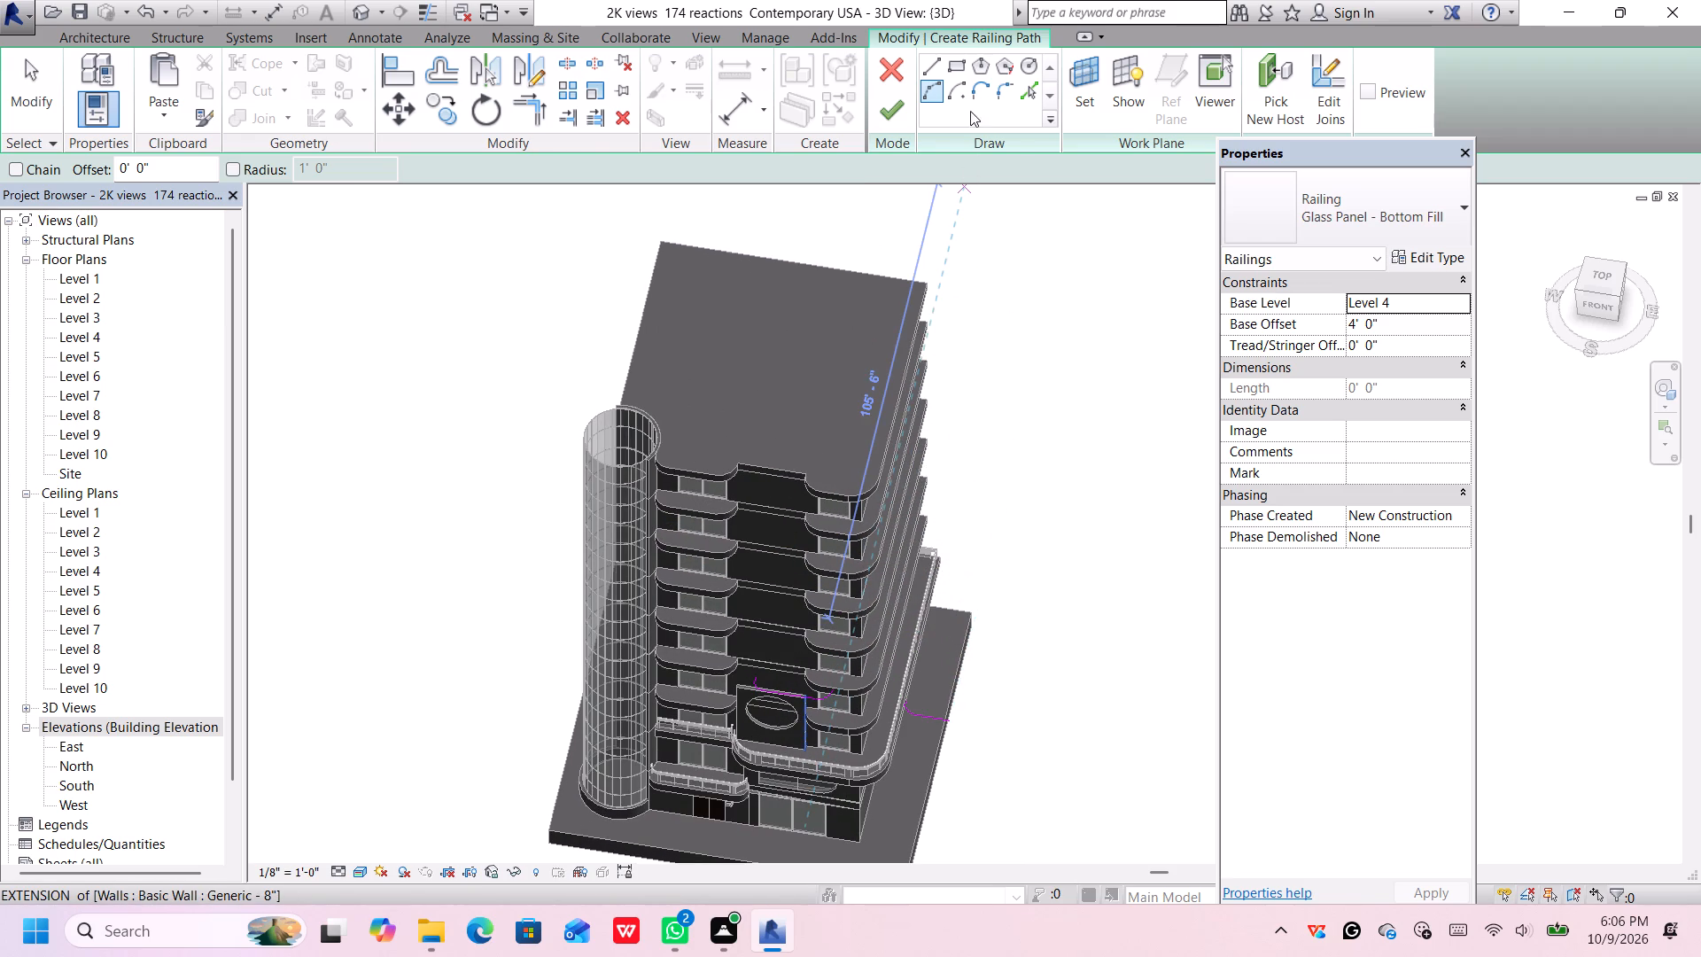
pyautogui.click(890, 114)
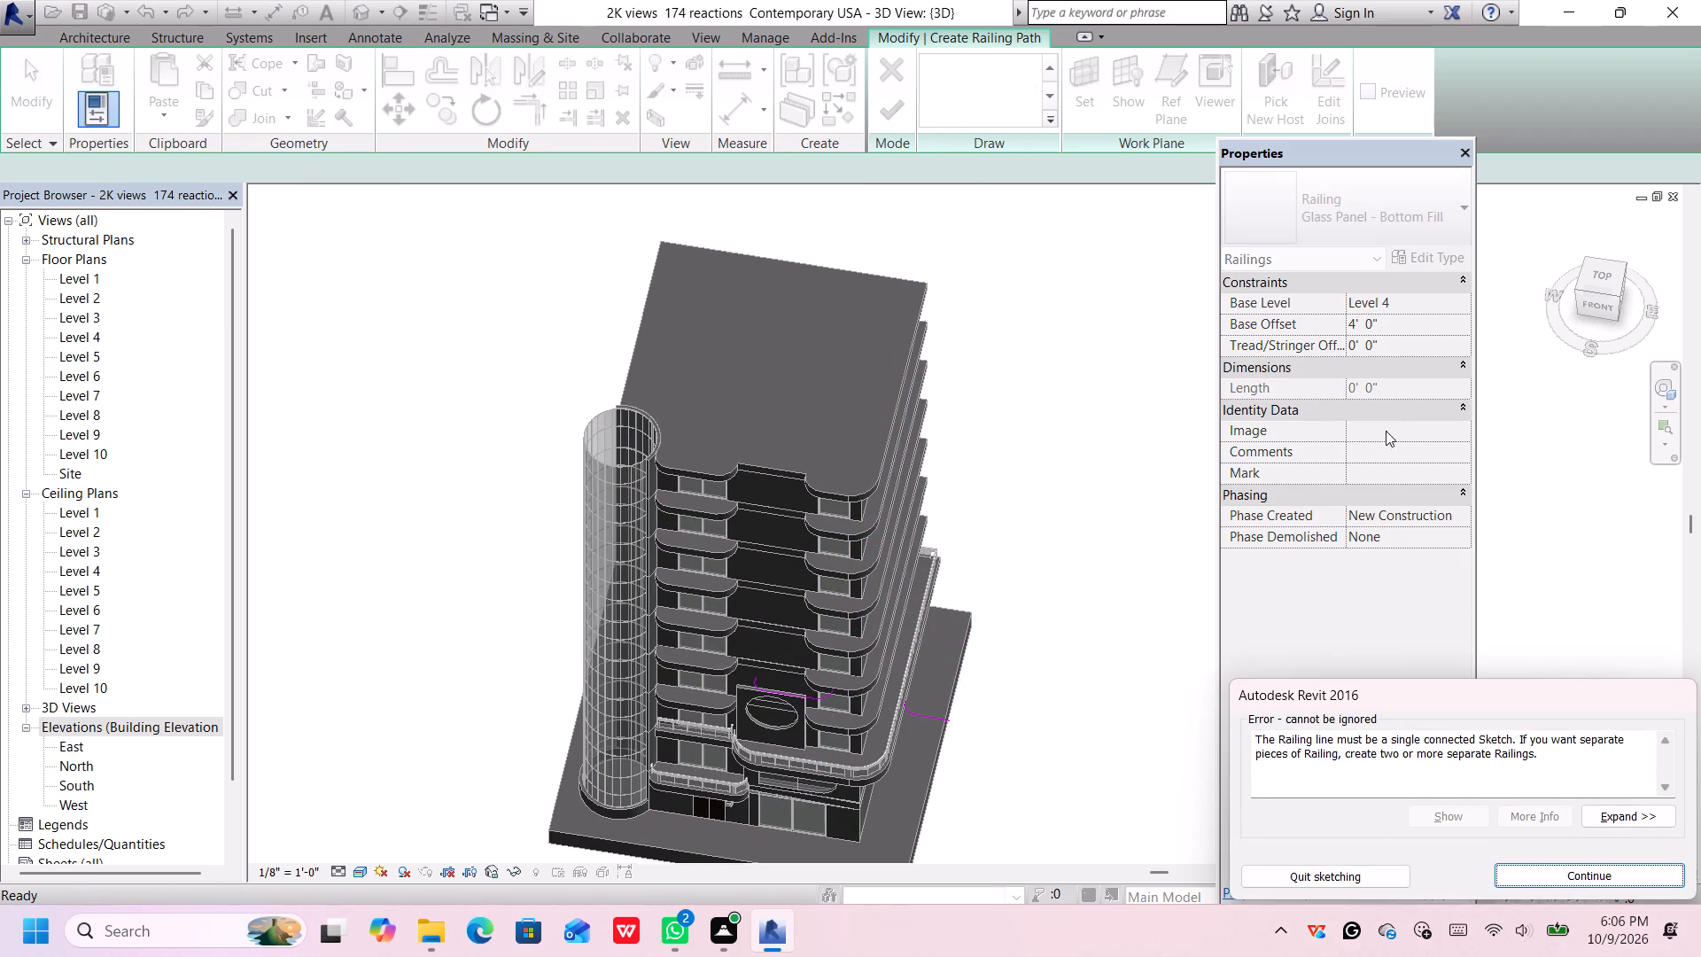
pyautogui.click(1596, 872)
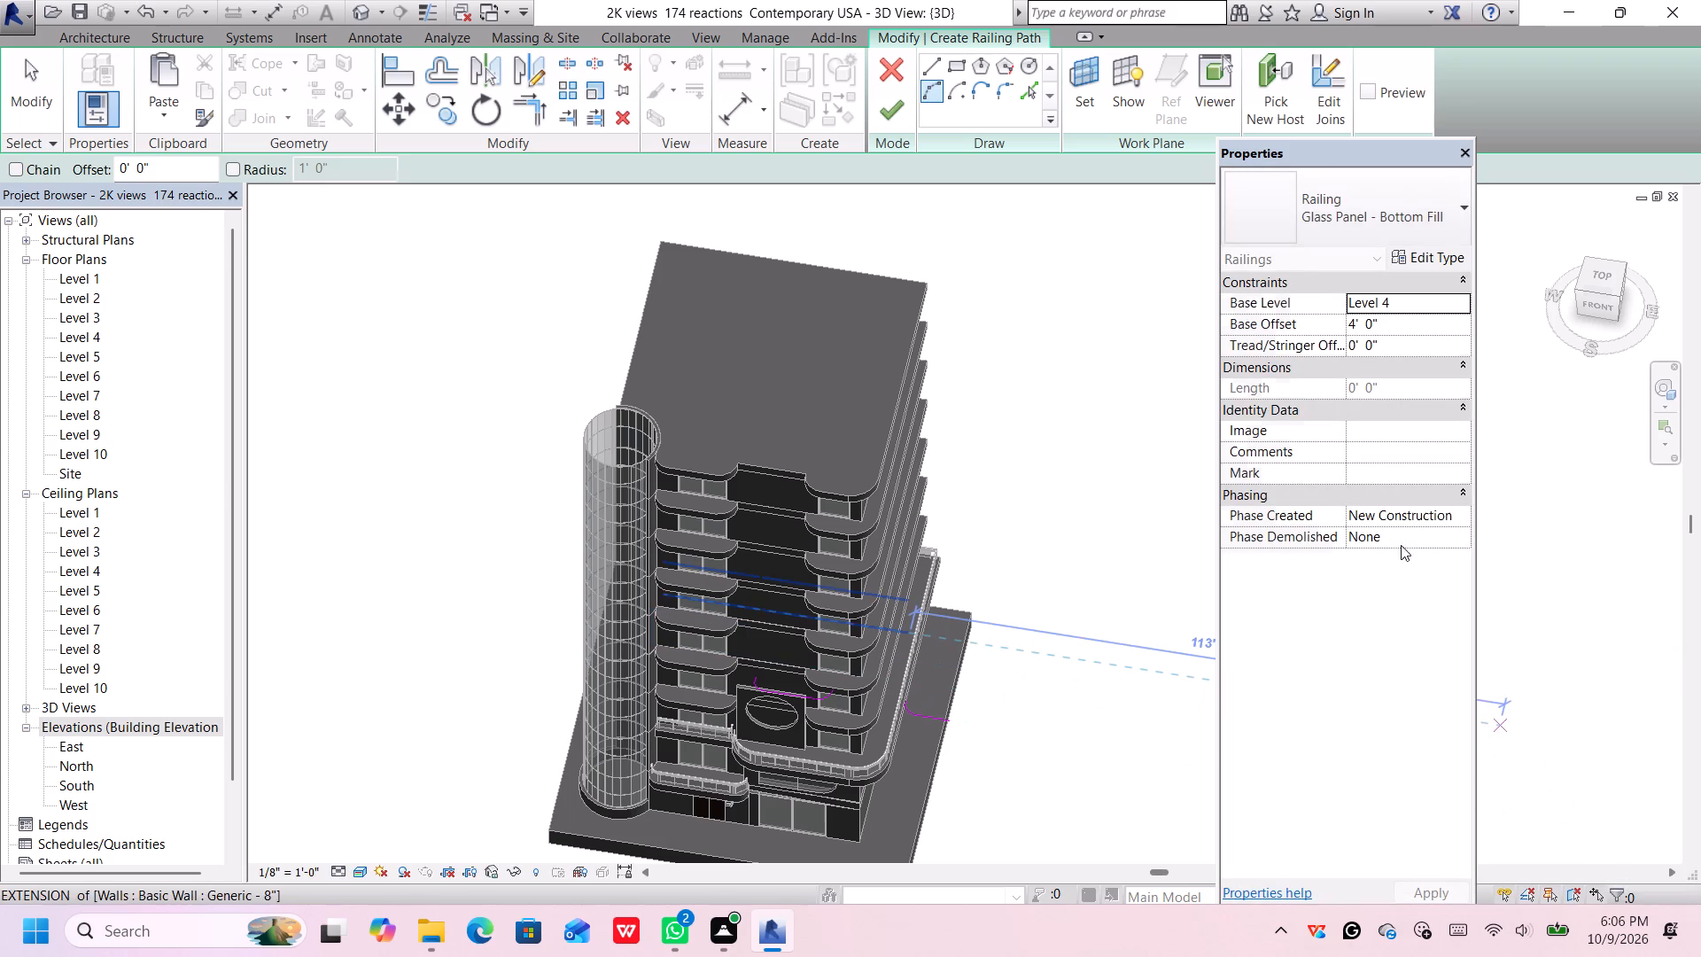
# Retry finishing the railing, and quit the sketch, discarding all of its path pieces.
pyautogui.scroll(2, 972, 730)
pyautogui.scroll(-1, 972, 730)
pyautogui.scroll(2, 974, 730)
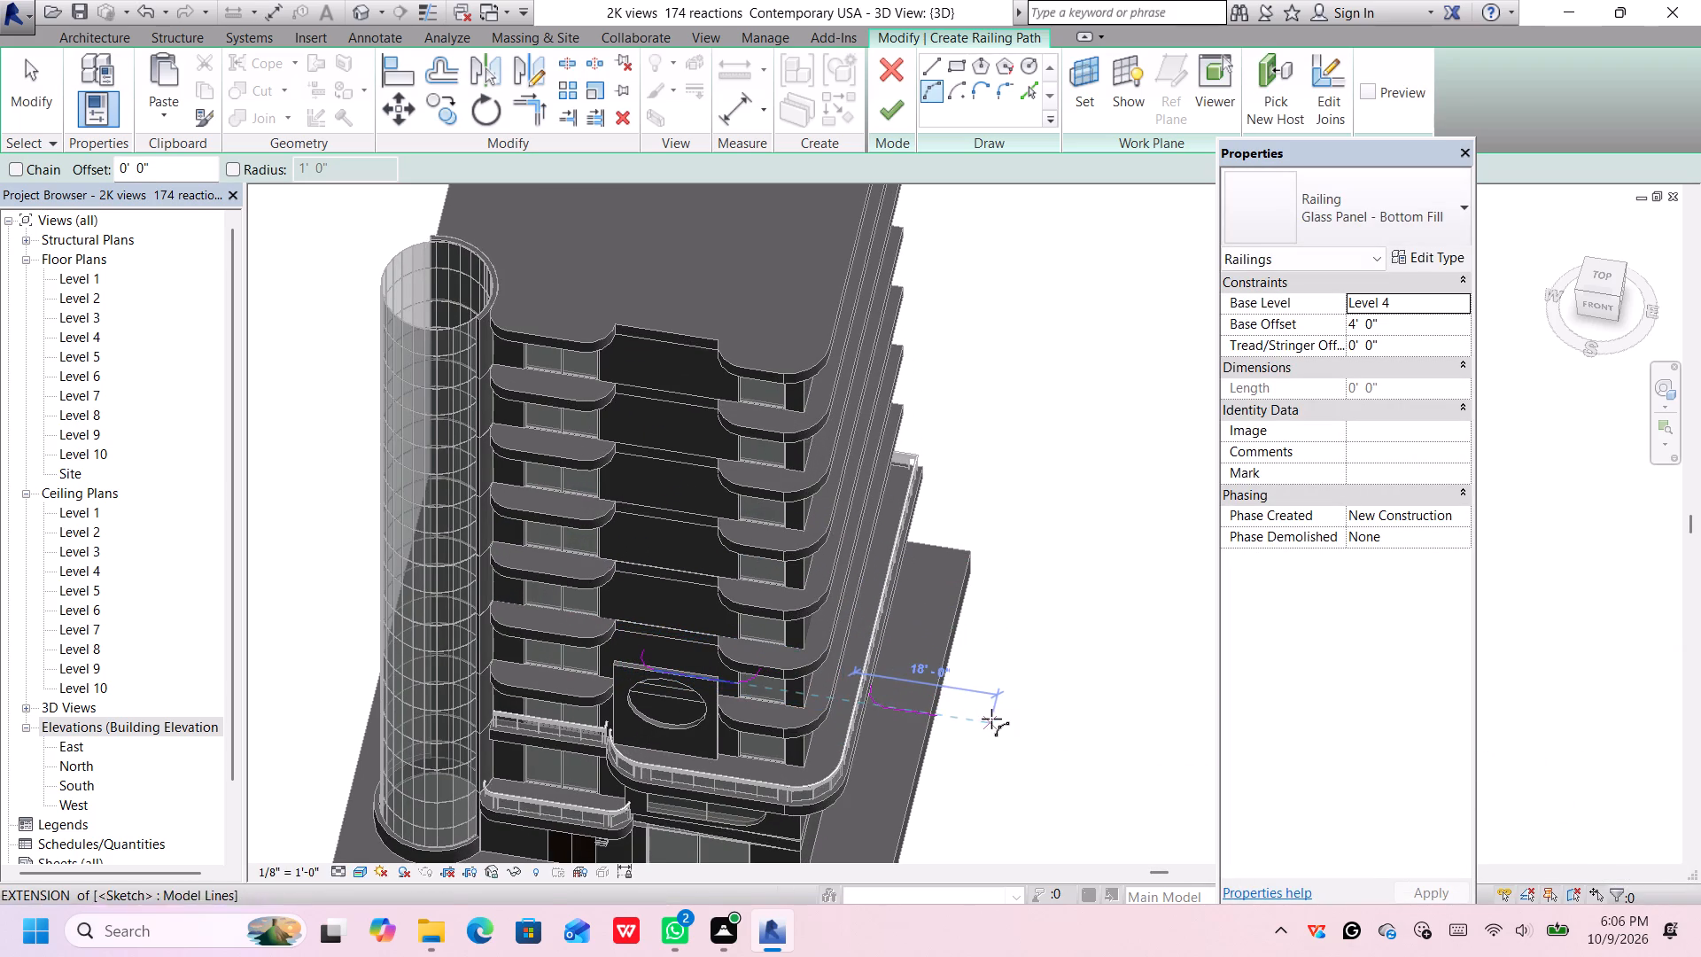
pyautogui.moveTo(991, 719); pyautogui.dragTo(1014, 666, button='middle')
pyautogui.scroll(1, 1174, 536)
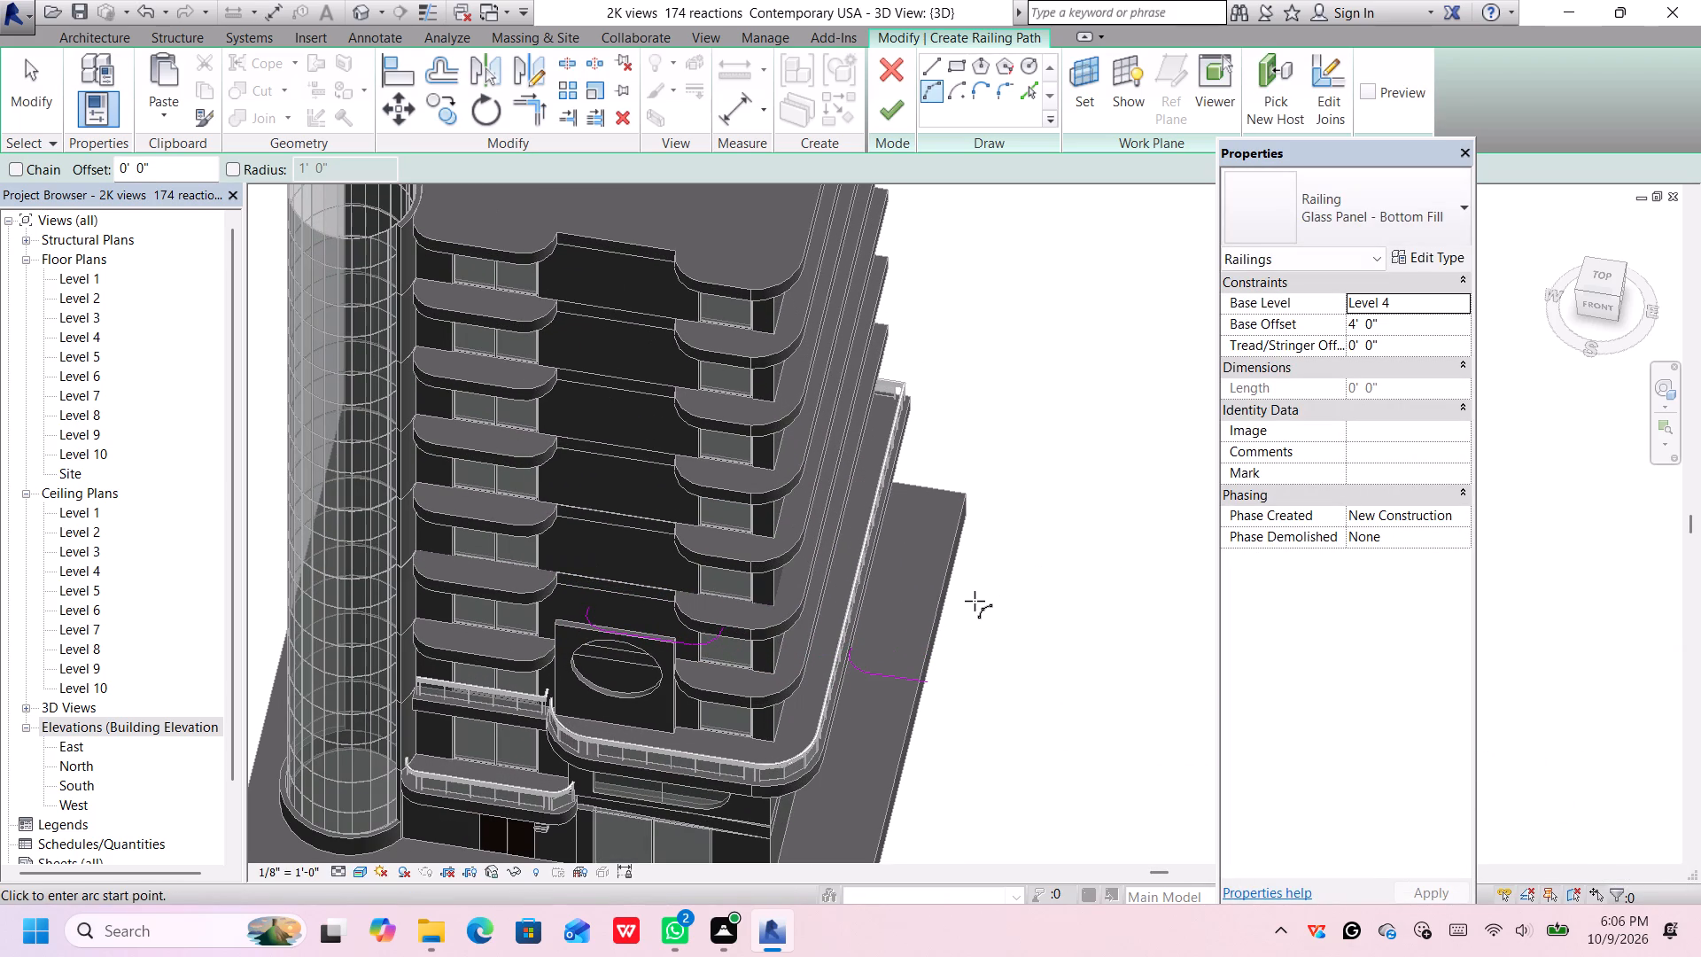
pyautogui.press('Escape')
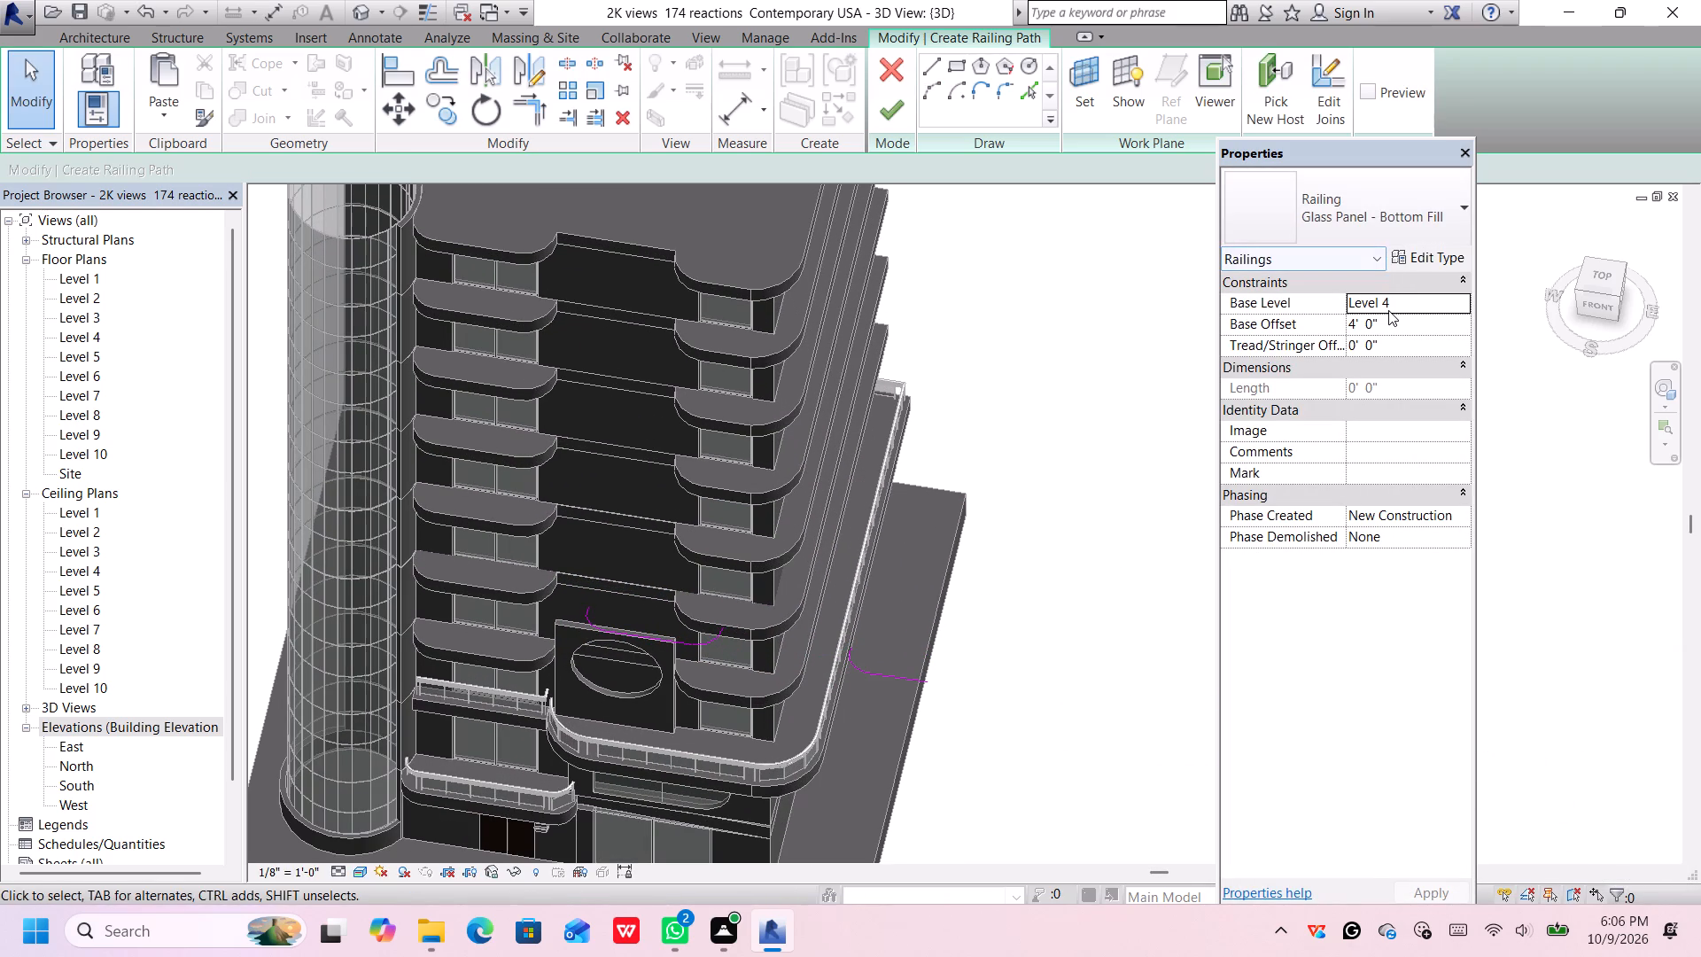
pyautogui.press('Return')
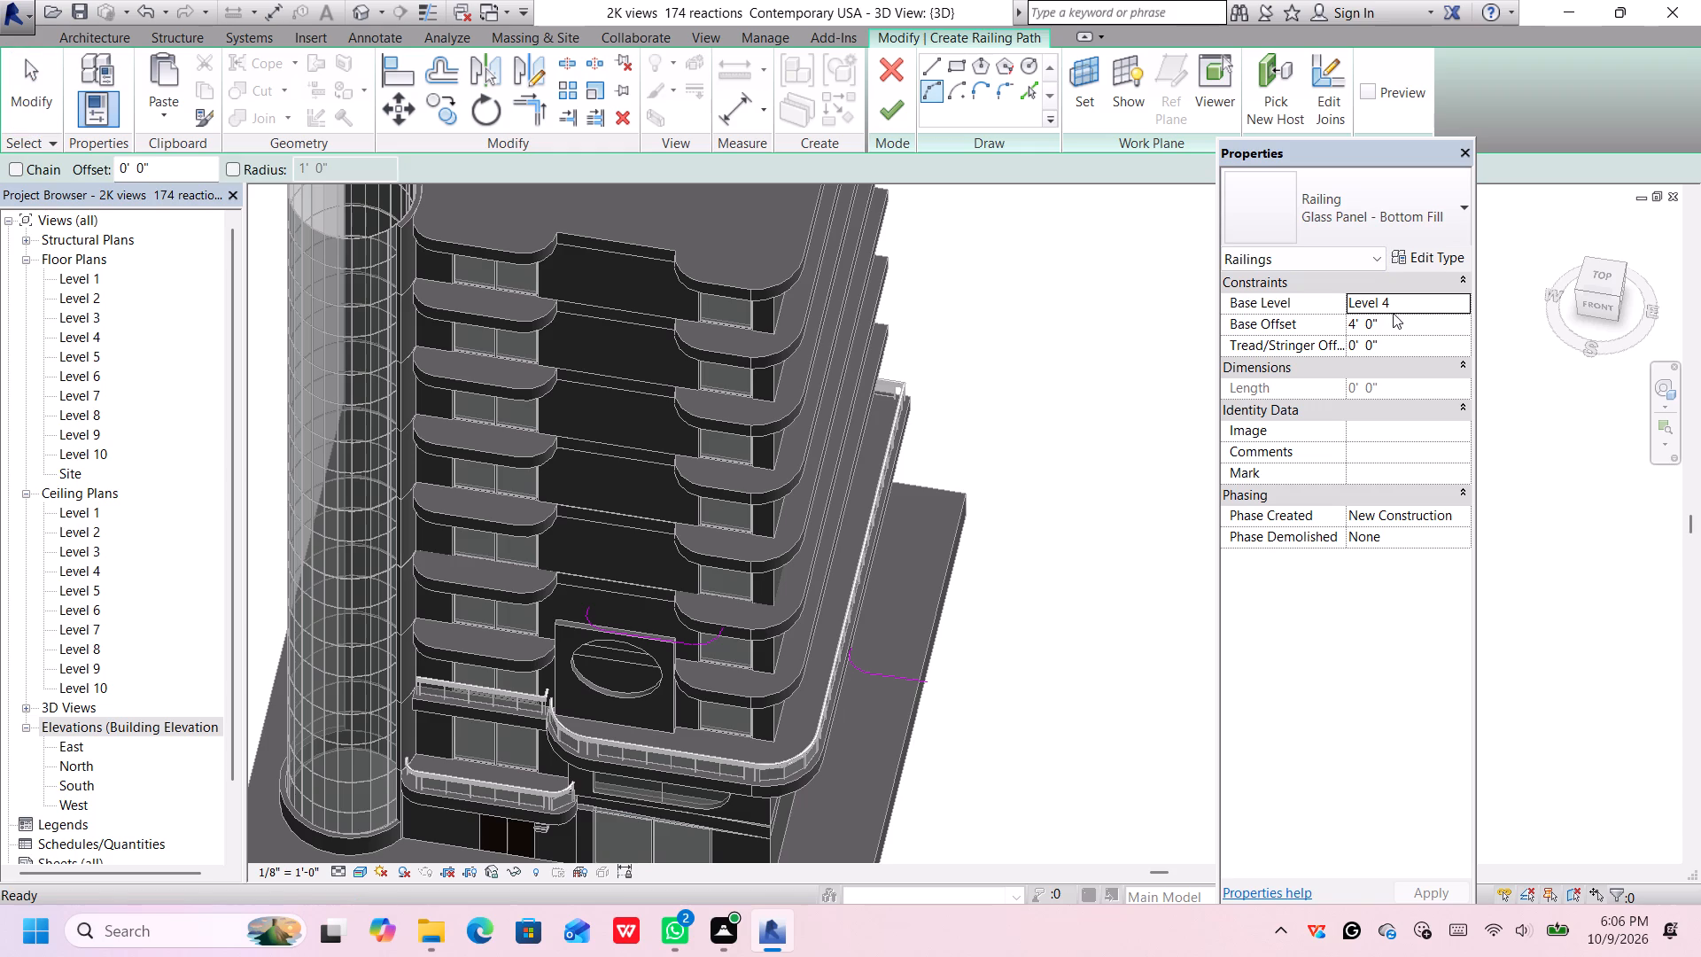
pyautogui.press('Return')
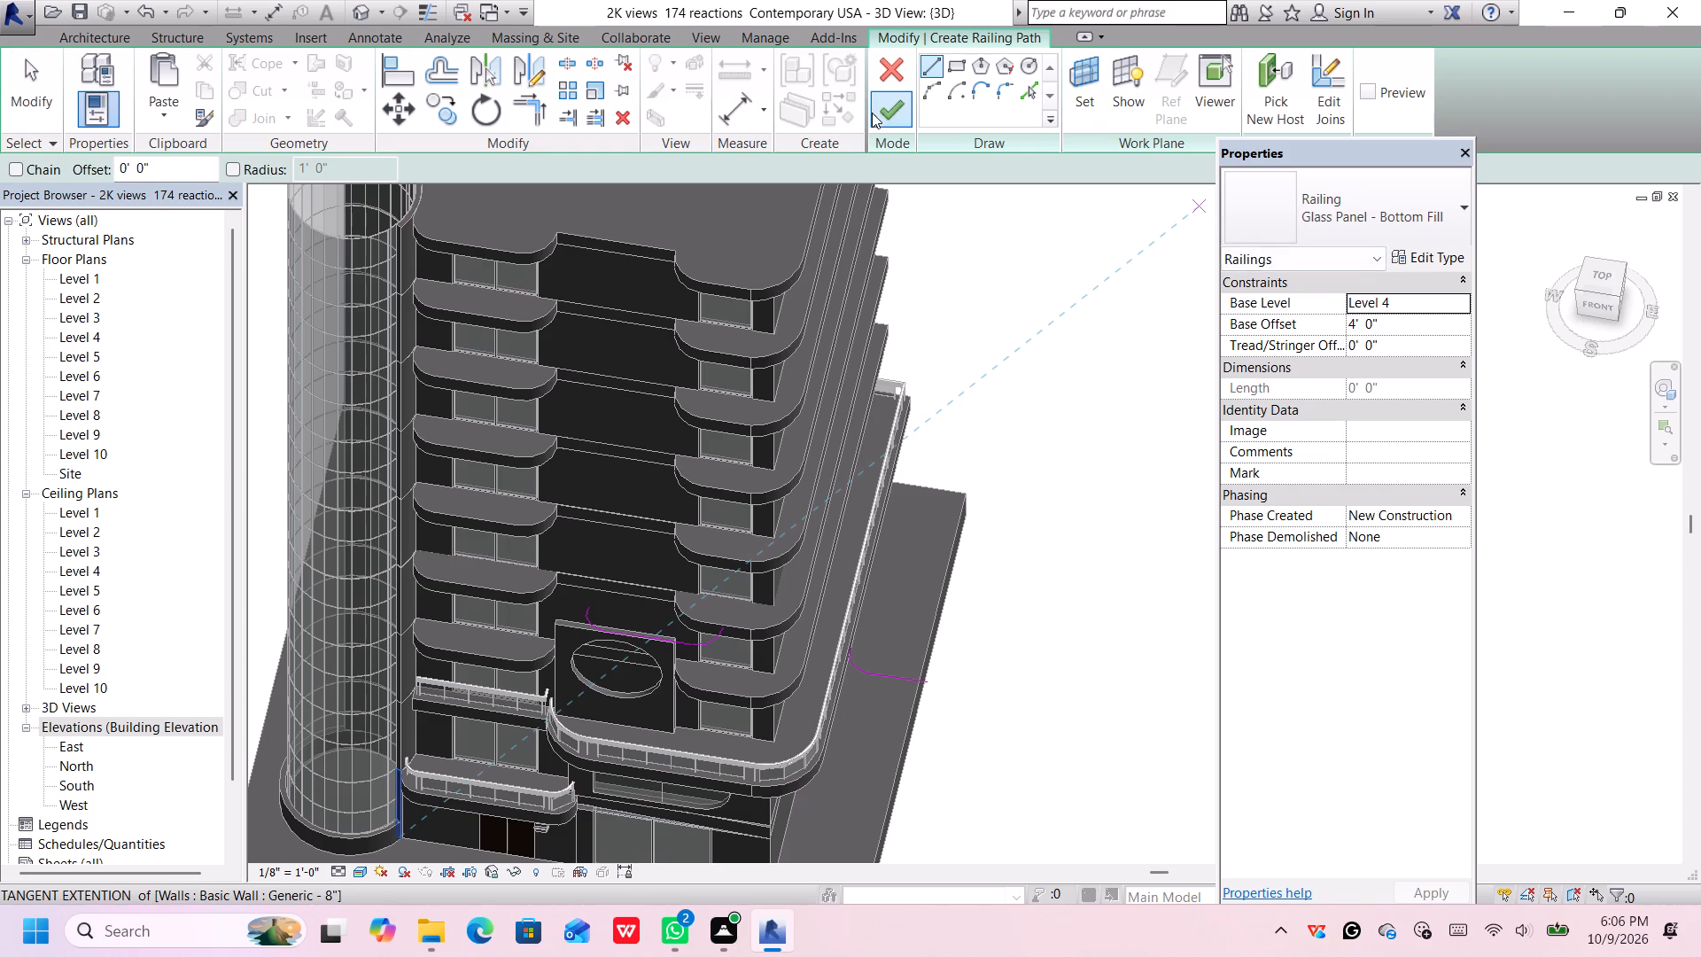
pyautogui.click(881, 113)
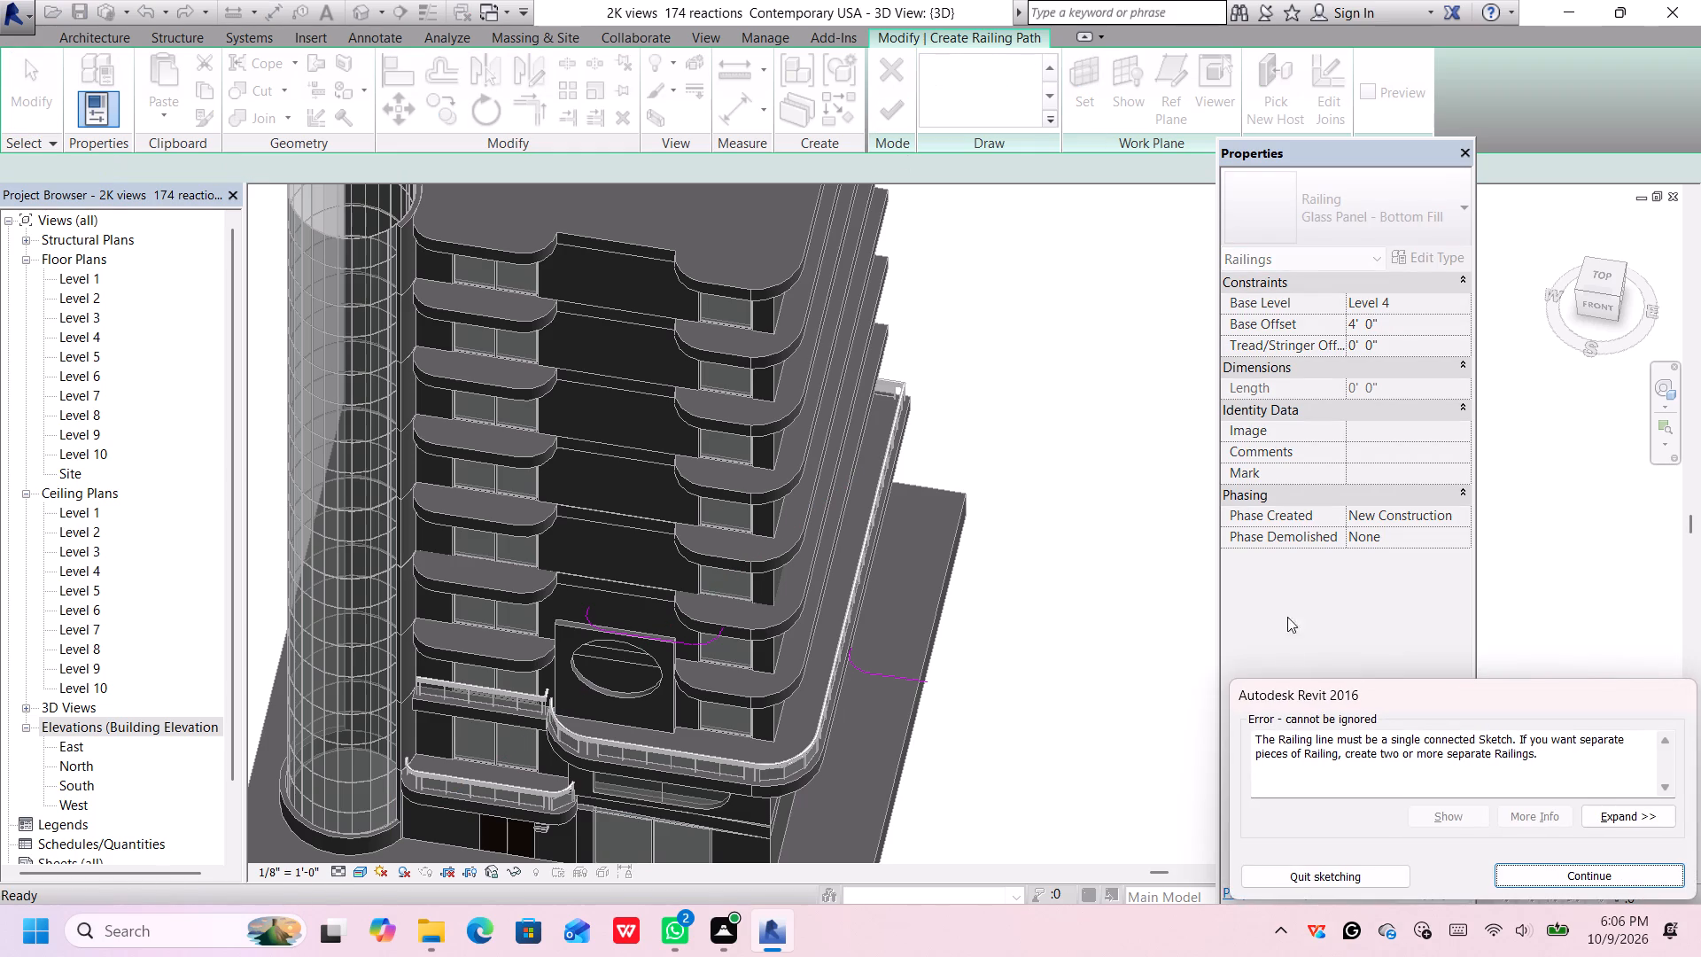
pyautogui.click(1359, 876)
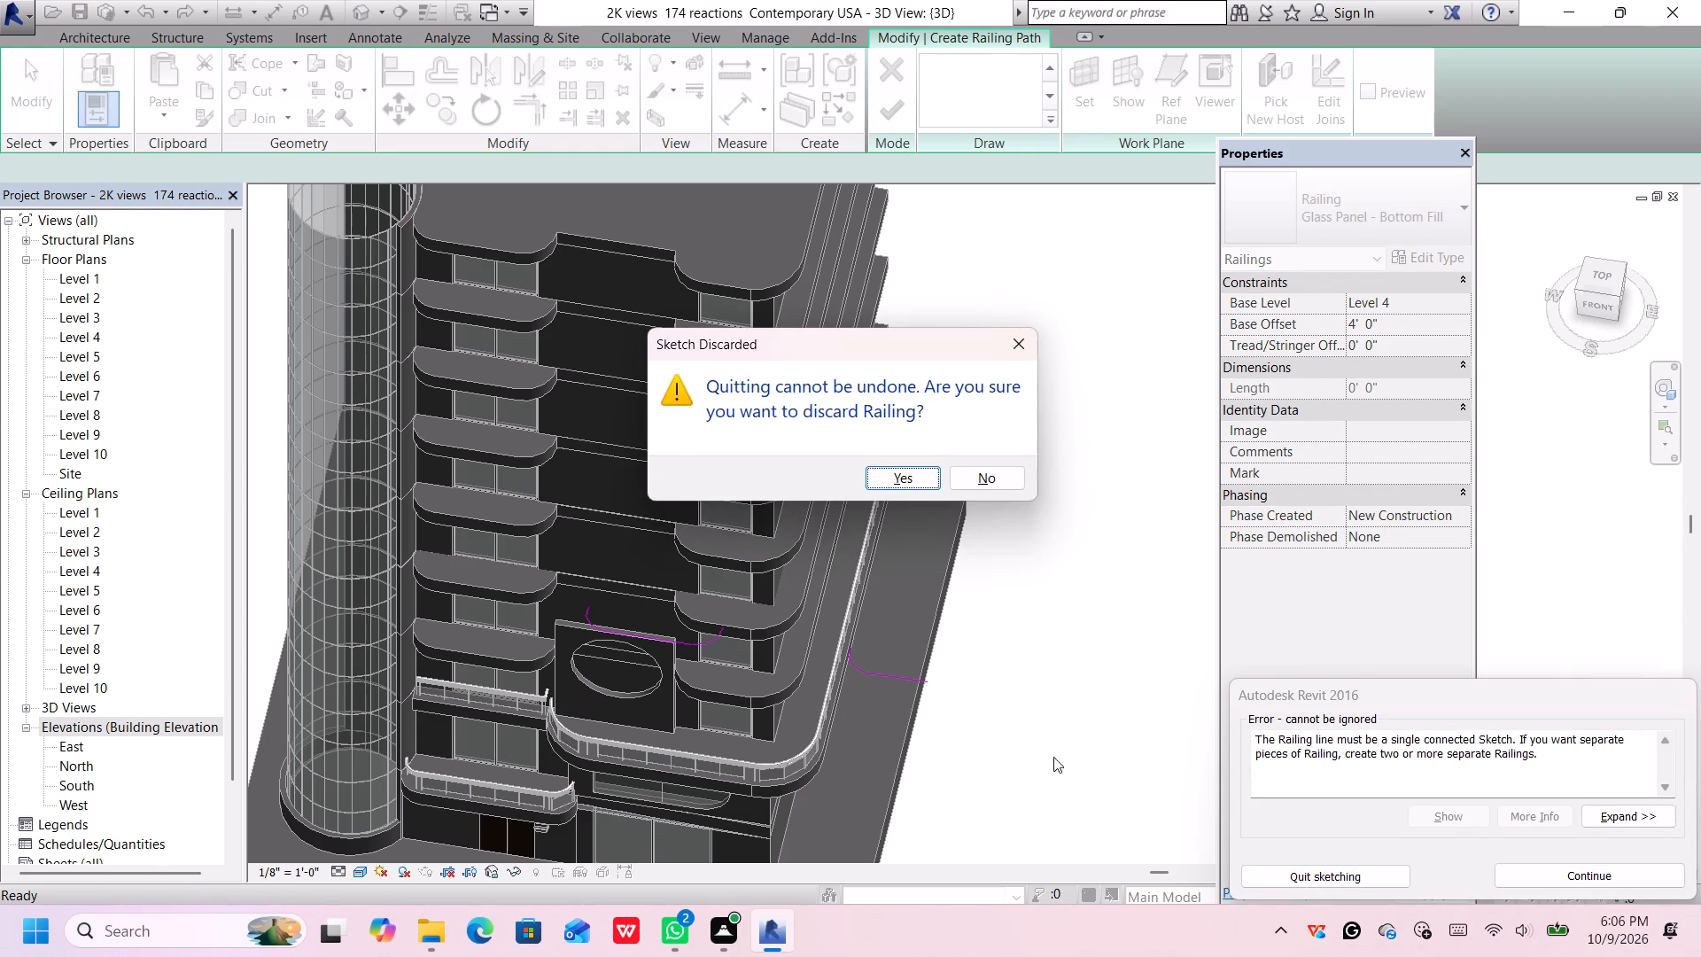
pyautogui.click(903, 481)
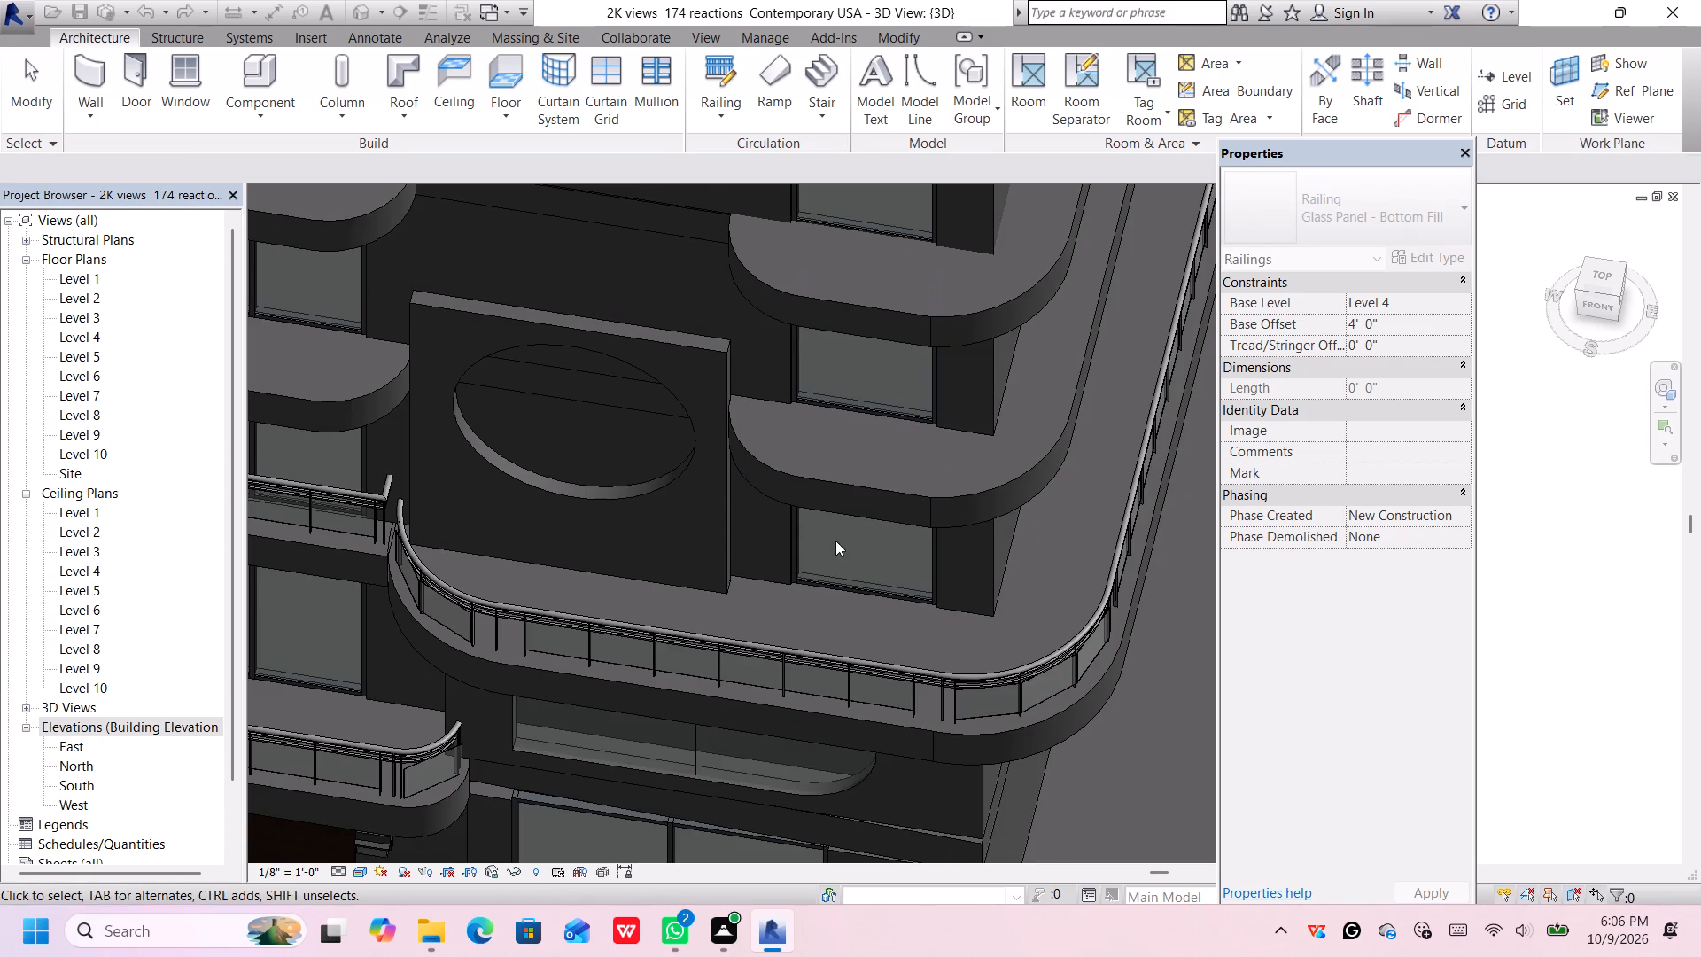
# Start a new railing and draw a 10'-4" straight path line along the front edge of the lowest unrailed balcony beside the cylinder.
pyautogui.scroll(-5, 809, 563)
pyautogui.scroll(1, 811, 563)
pyautogui.scroll(-4, 811, 563)
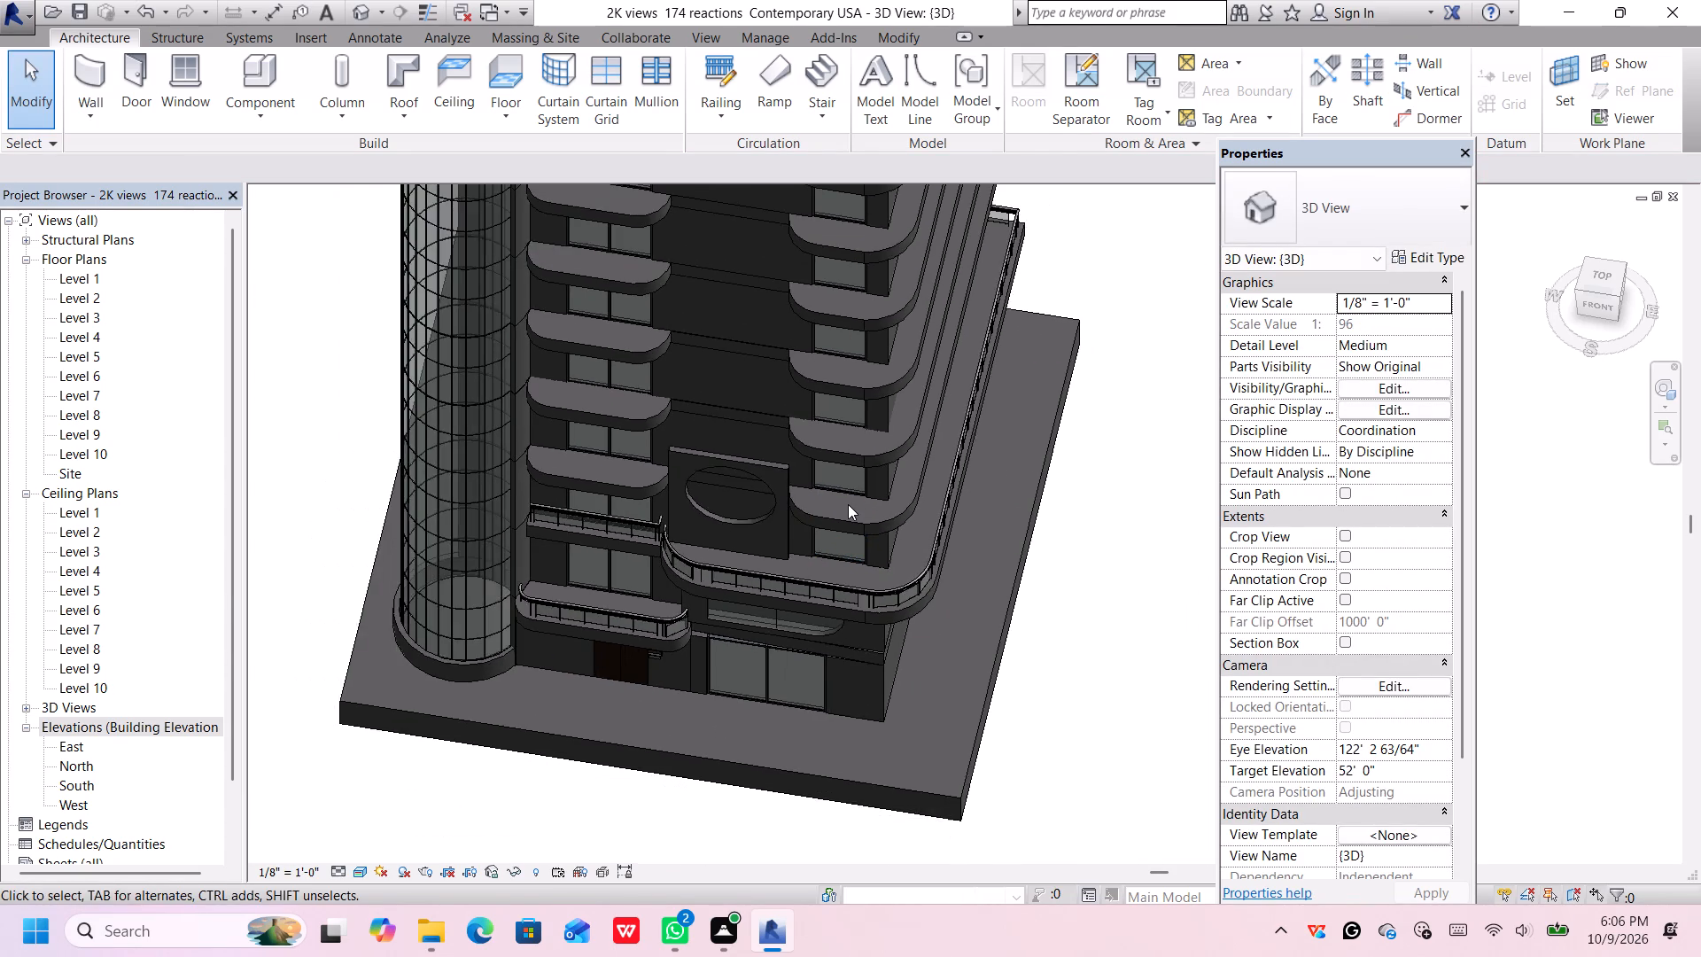
pyautogui.moveTo(848, 507); pyautogui.dragTo(900, 595, button='middle')
pyautogui.scroll(7, 653, 585)
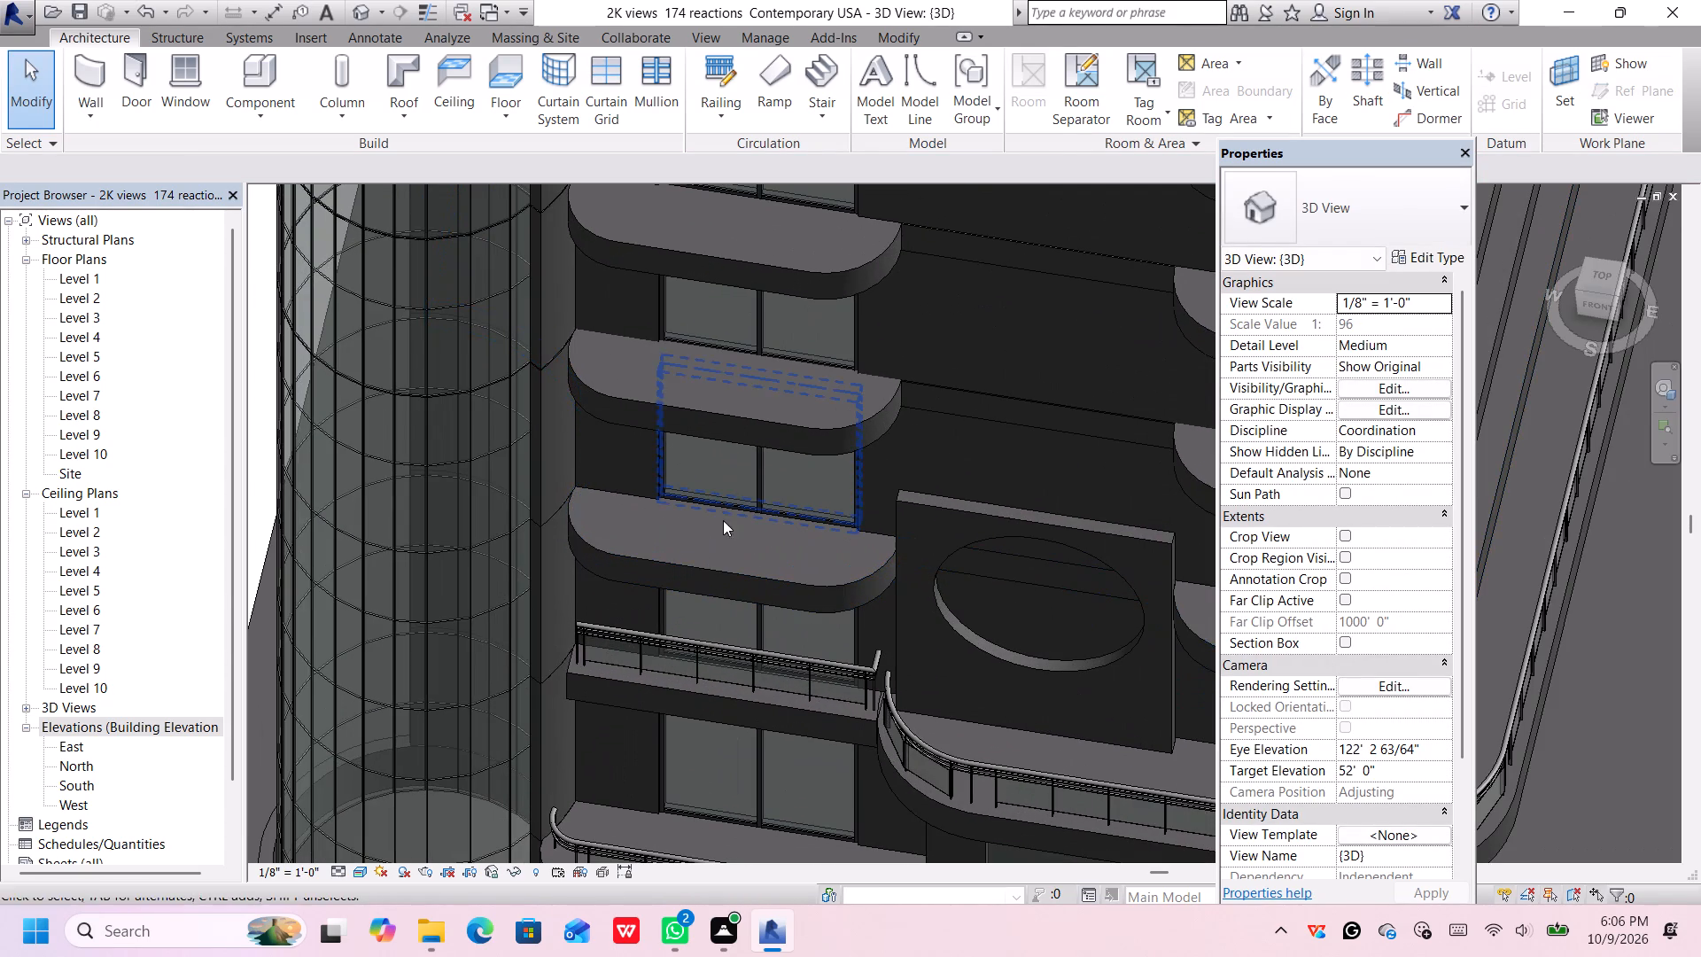
pyautogui.click(720, 72)
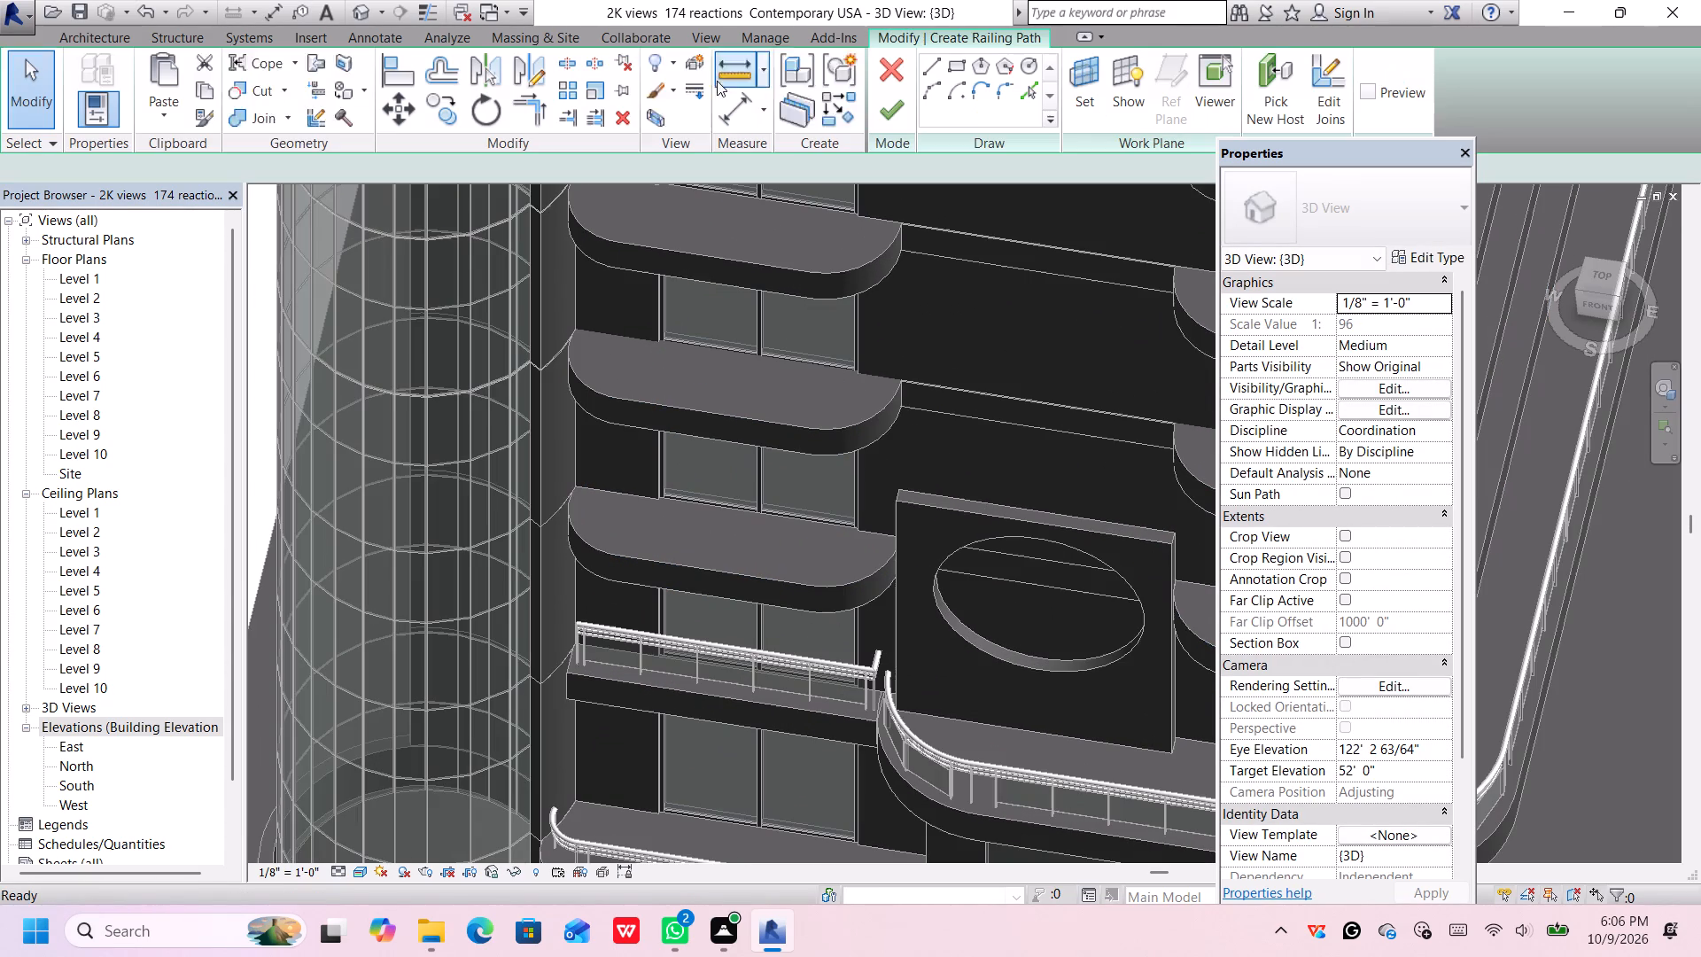
pyautogui.scroll(1, 627, 485)
pyautogui.scroll(-1, 627, 485)
pyautogui.scroll(3, 627, 485)
pyautogui.moveTo(601, 534); pyautogui.dragTo(540, 475, button='middle')
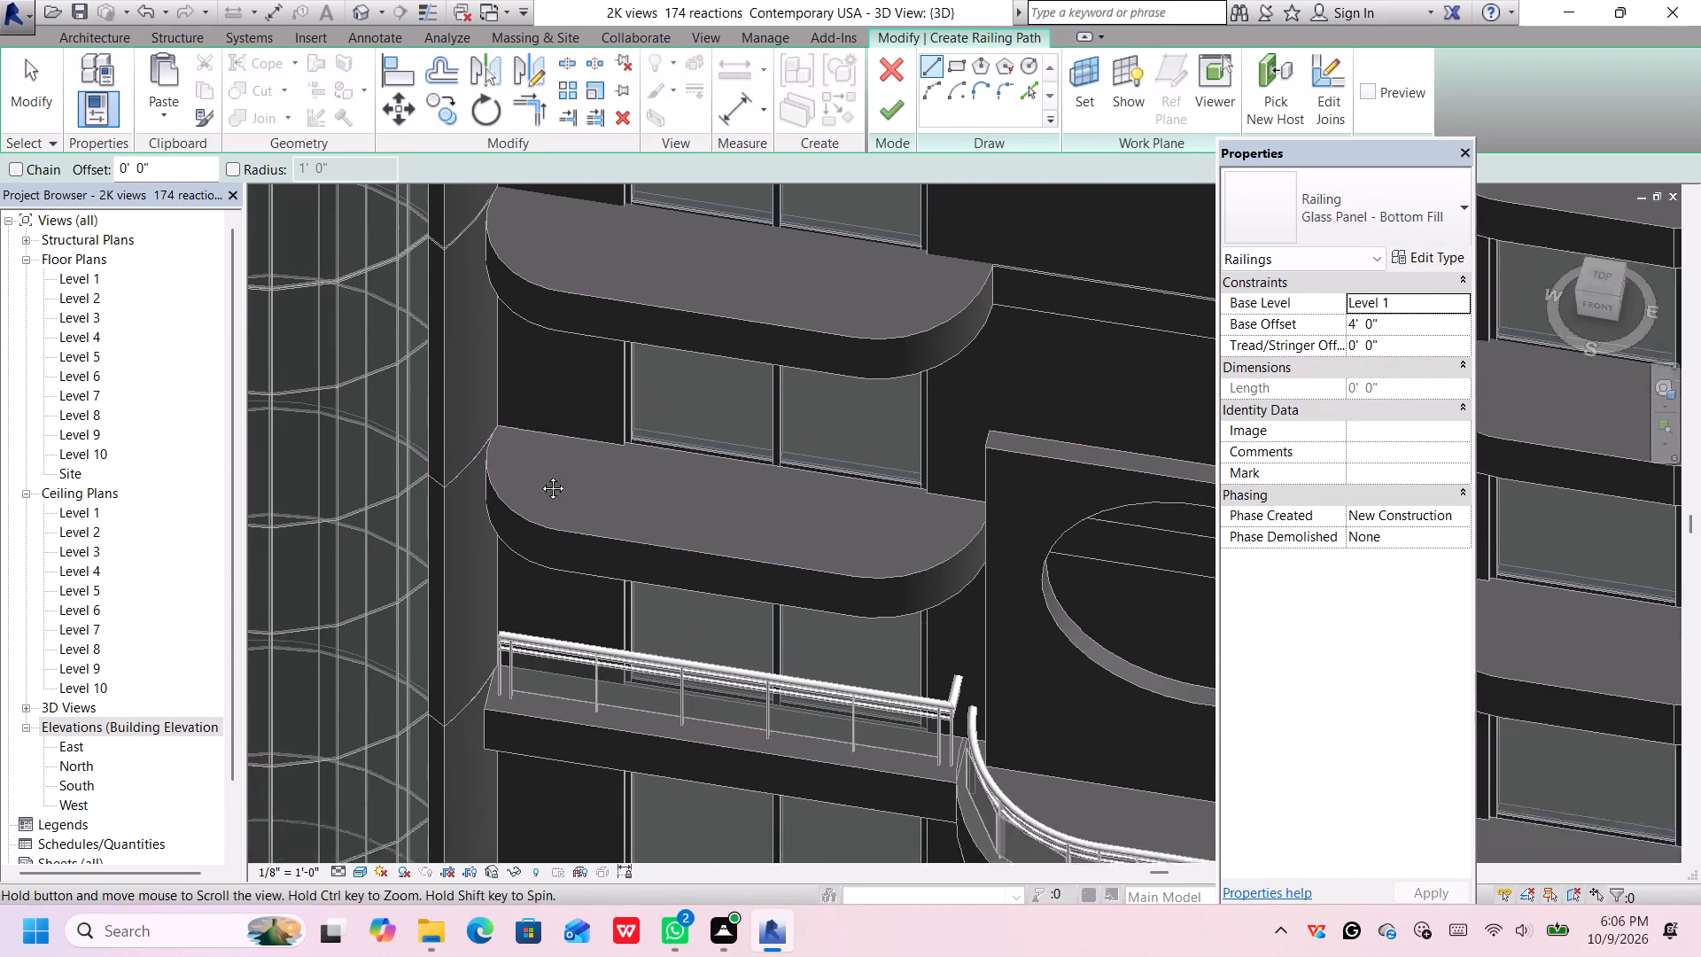
pyautogui.moveTo(540, 475); pyautogui.dragTo(537, 471, button='middle')
pyautogui.scroll(2, 534, 494)
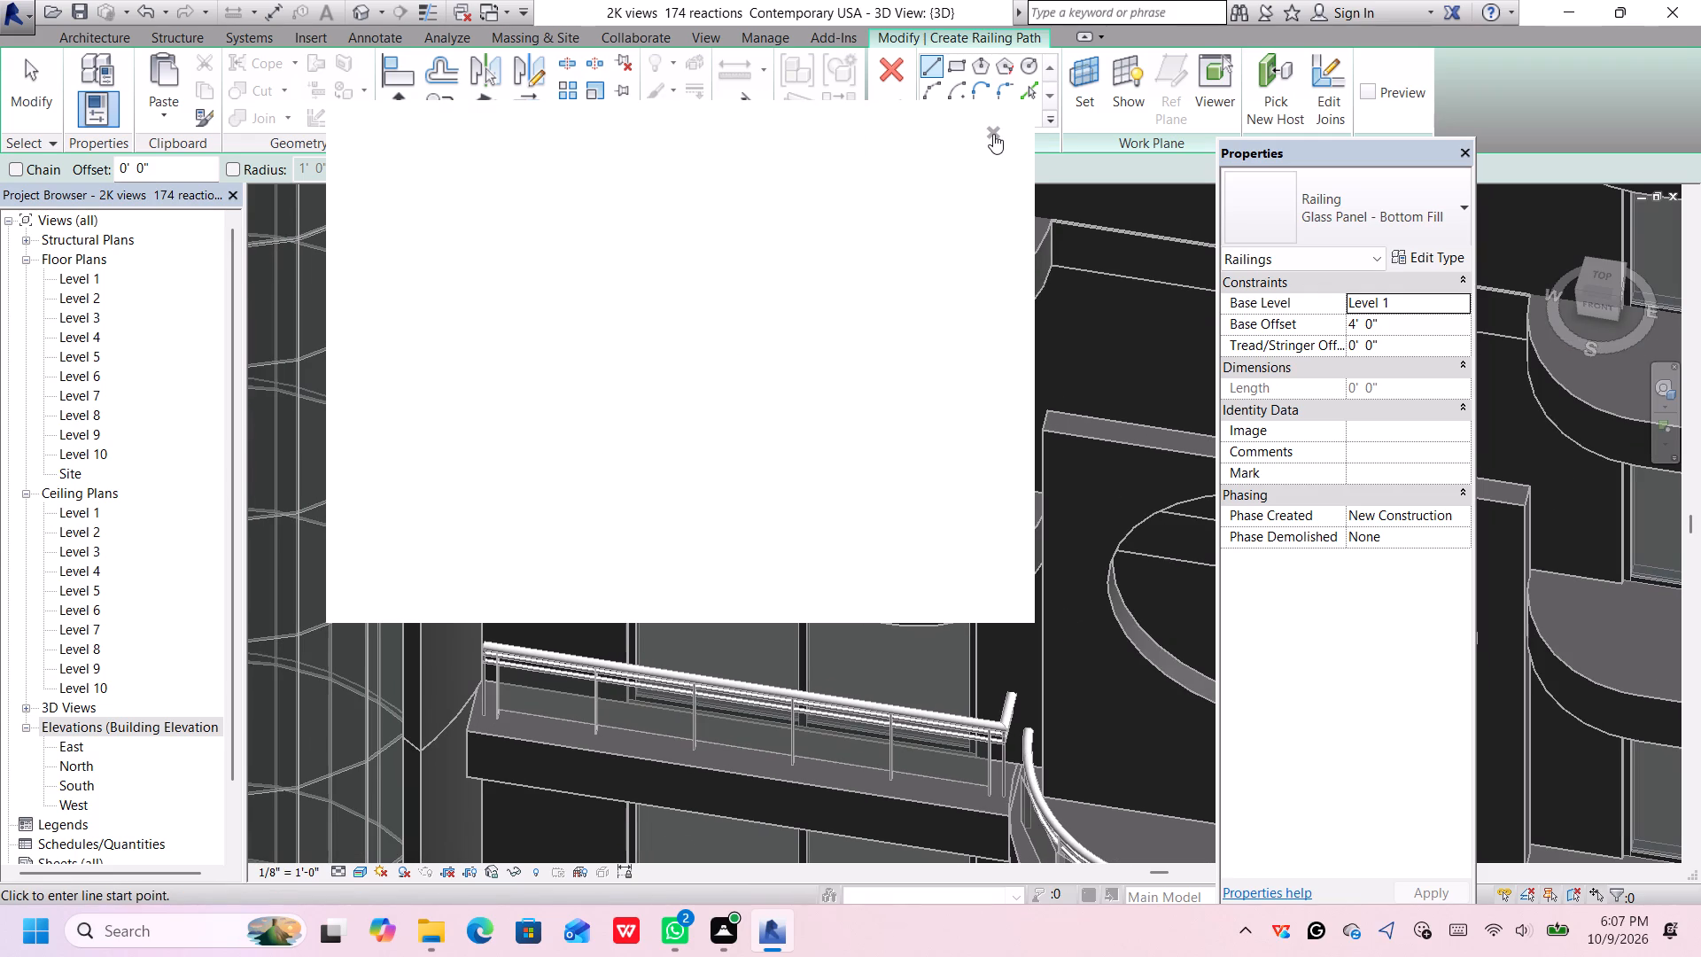
pyautogui.click(993, 134)
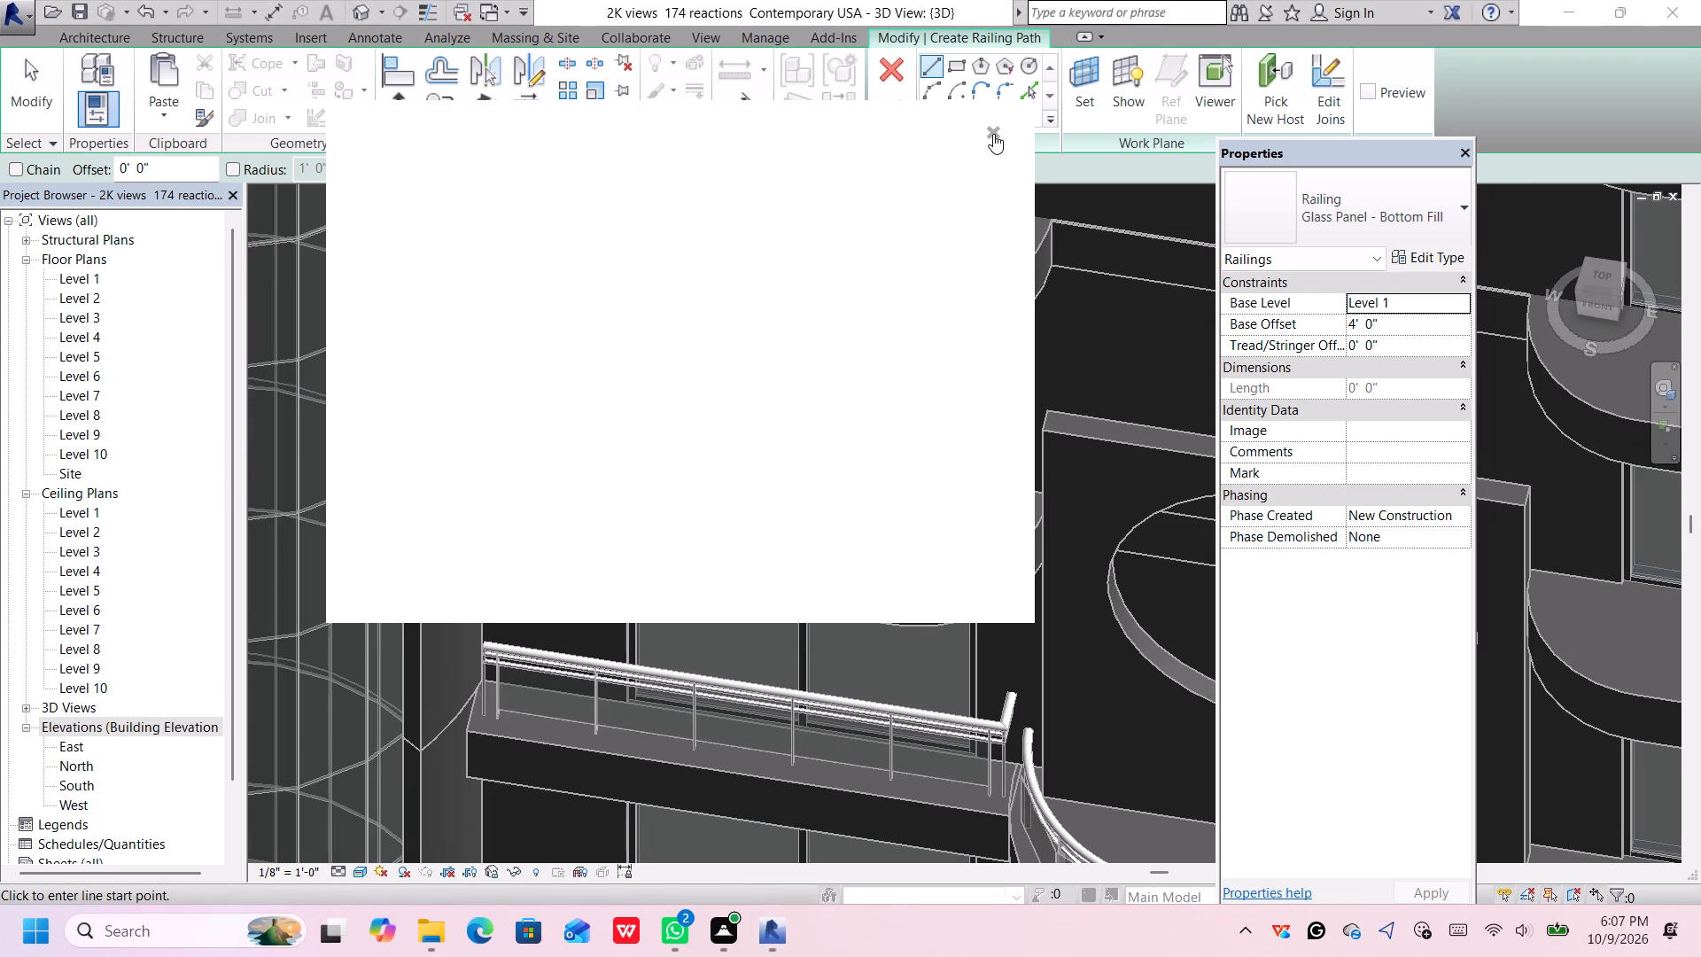
pyautogui.scroll(2, 547, 493)
pyautogui.scroll(-2, 547, 493)
pyautogui.scroll(4, 547, 493)
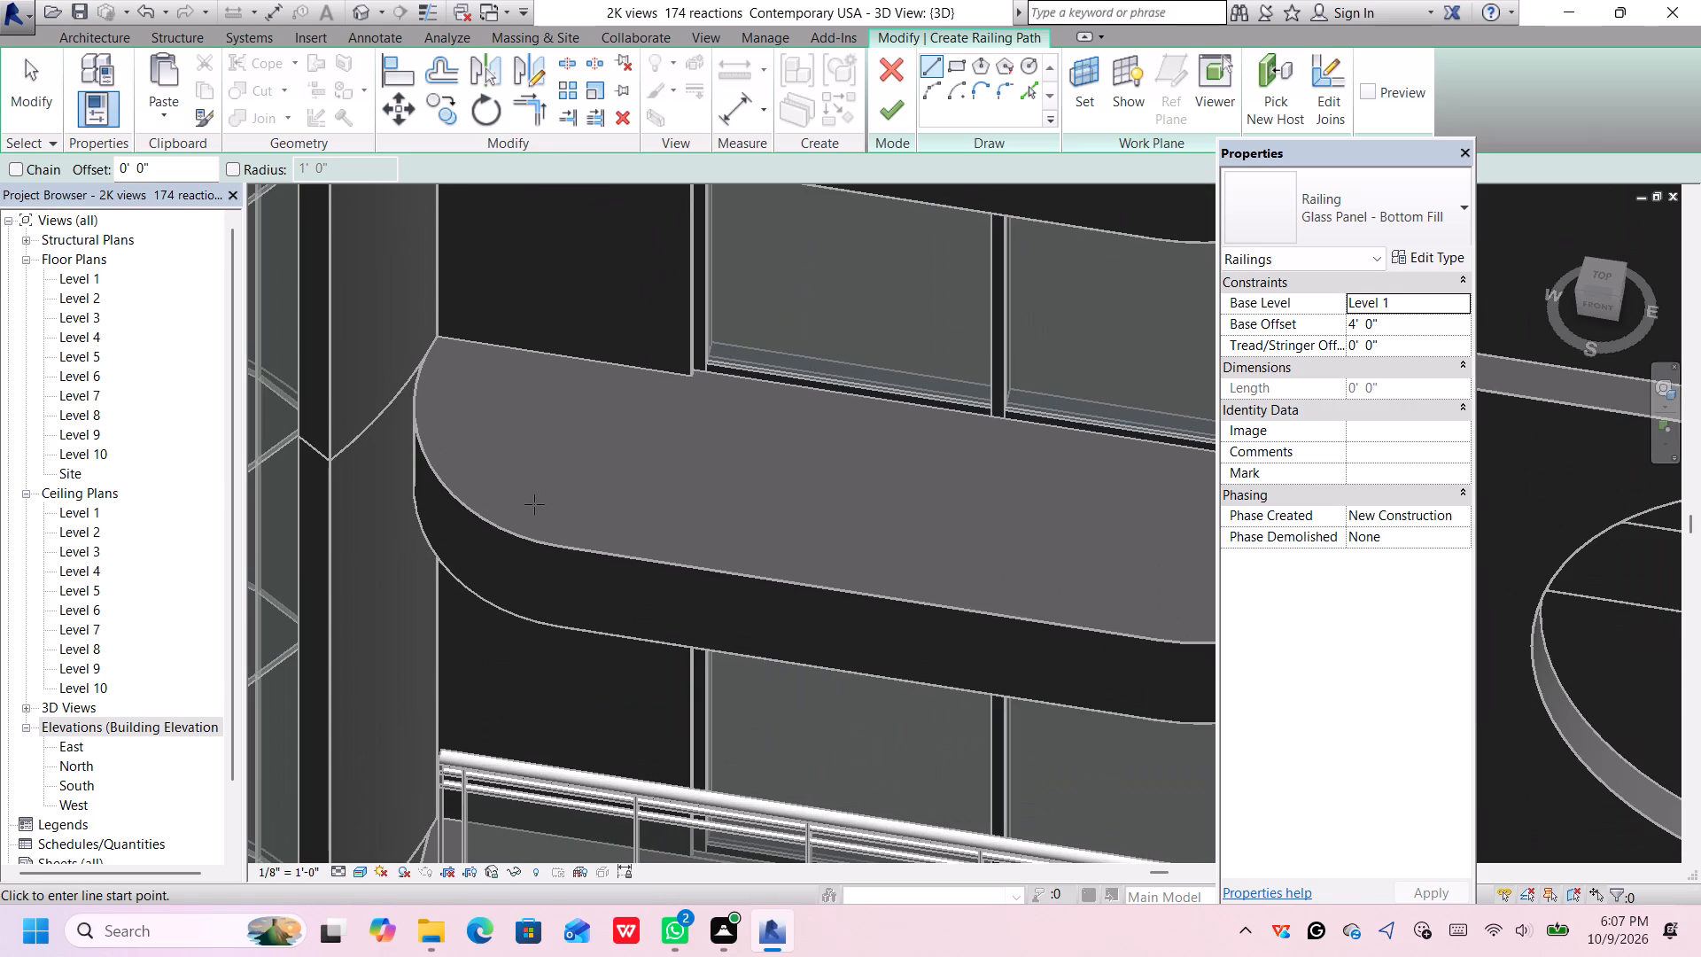
pyautogui.click(534, 509)
pyautogui.moveTo(1013, 587); pyautogui.dragTo(1001, 587, button='middle')
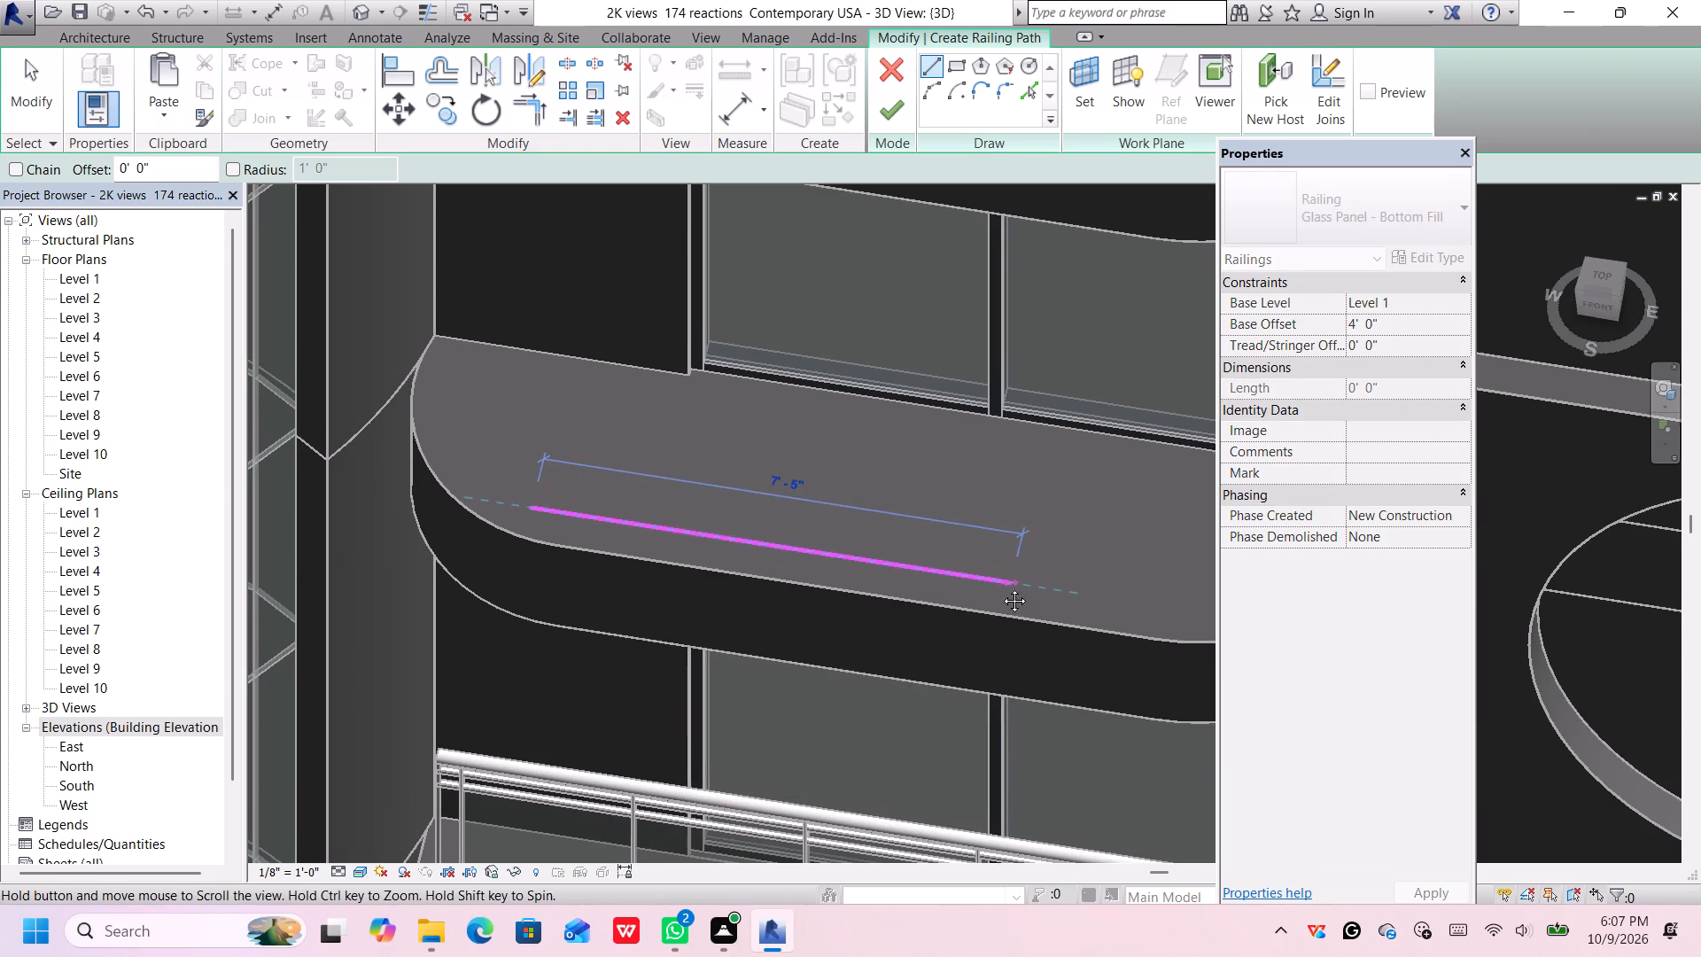
pyautogui.moveTo(1001, 587); pyautogui.dragTo(748, 539, button='middle')
pyautogui.click(935, 569)
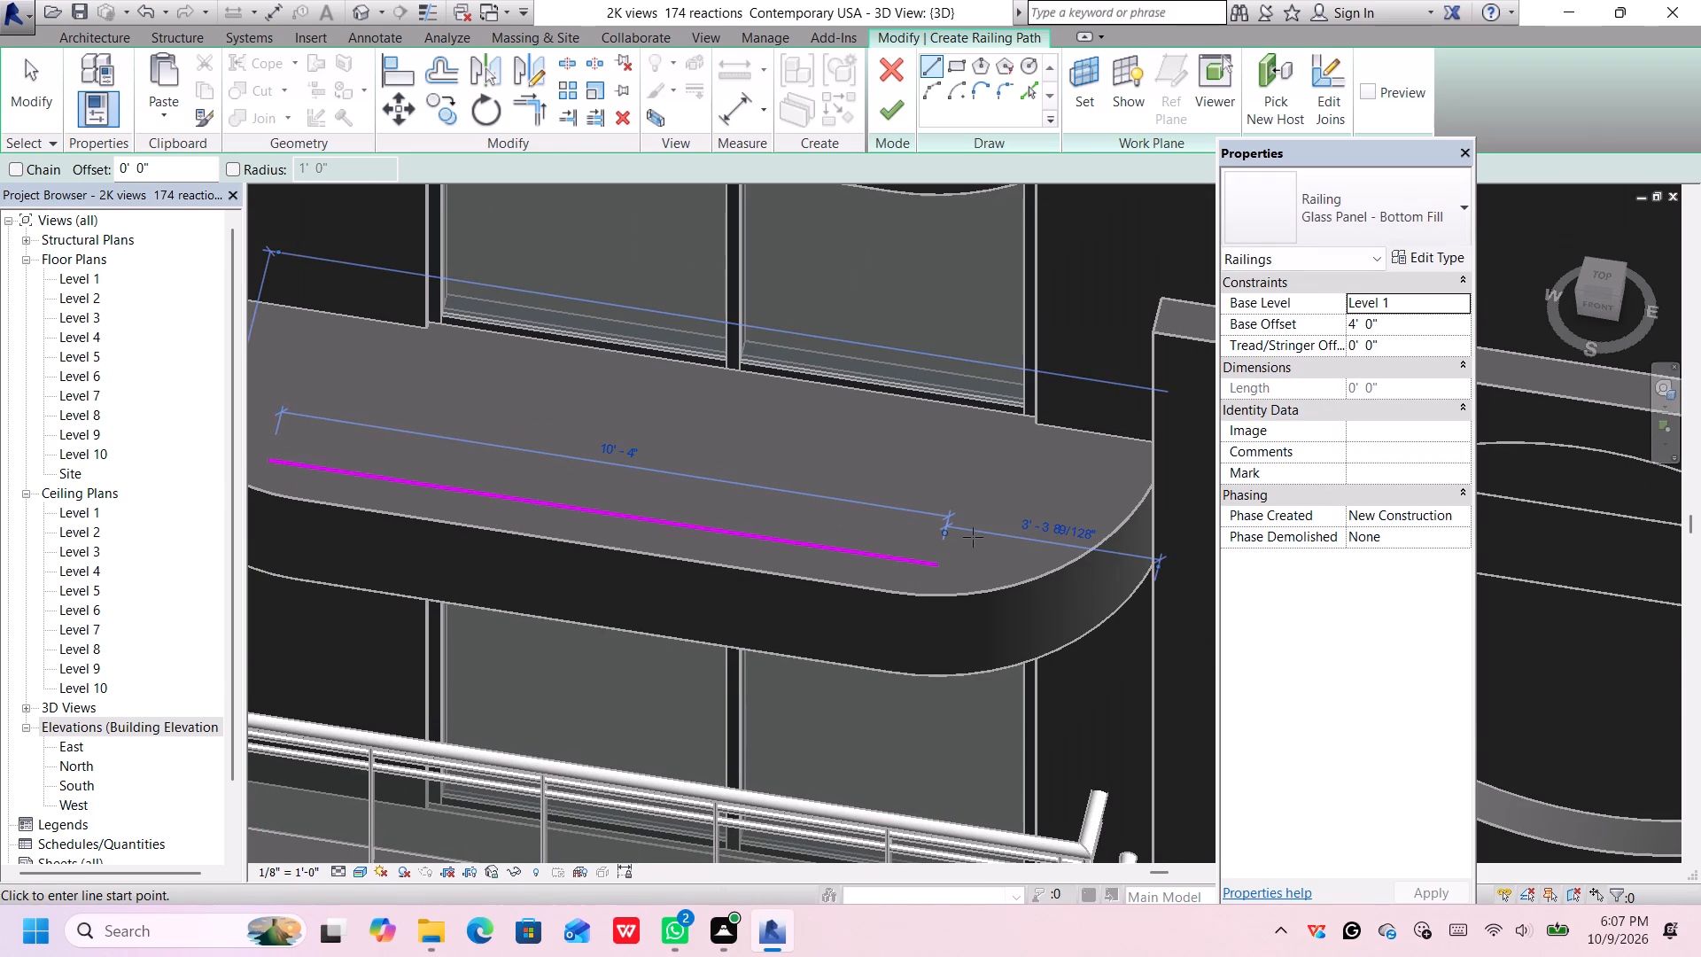
# Activate the start-end-radius arc for the path at the balcony's curved end beside the cylinder.
pyautogui.scroll(-6, 943, 523)
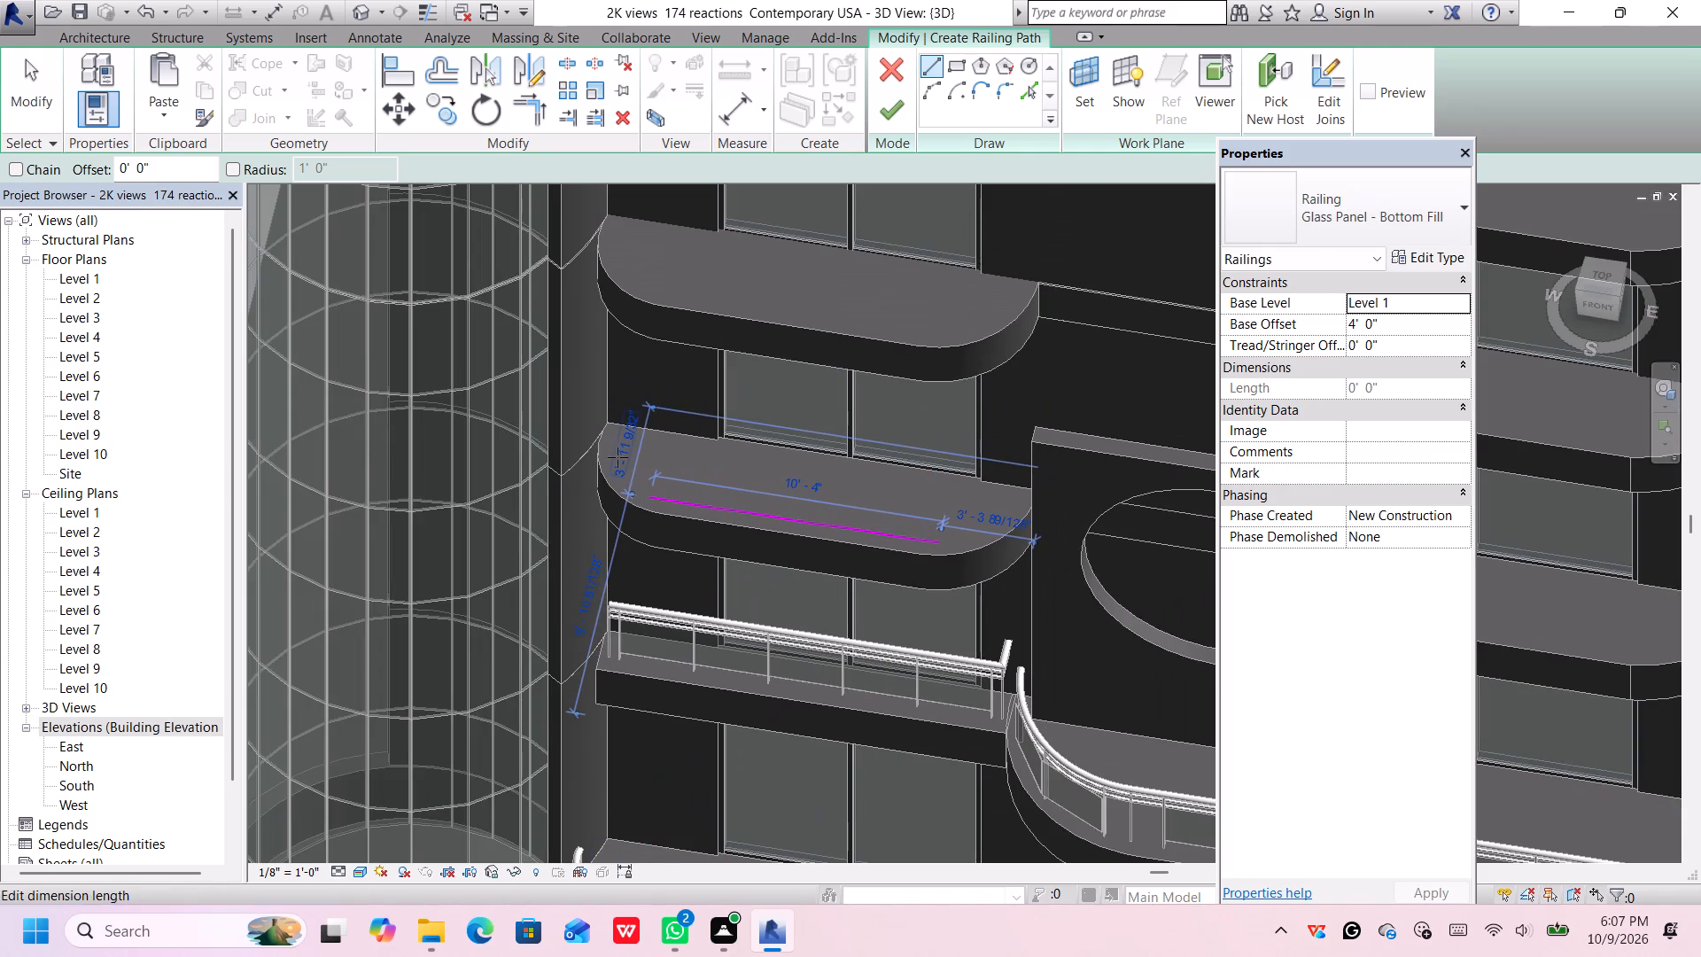
pyautogui.moveTo(671, 443); pyautogui.dragTo(687, 486, button='middle')
pyautogui.scroll(3, 641, 464)
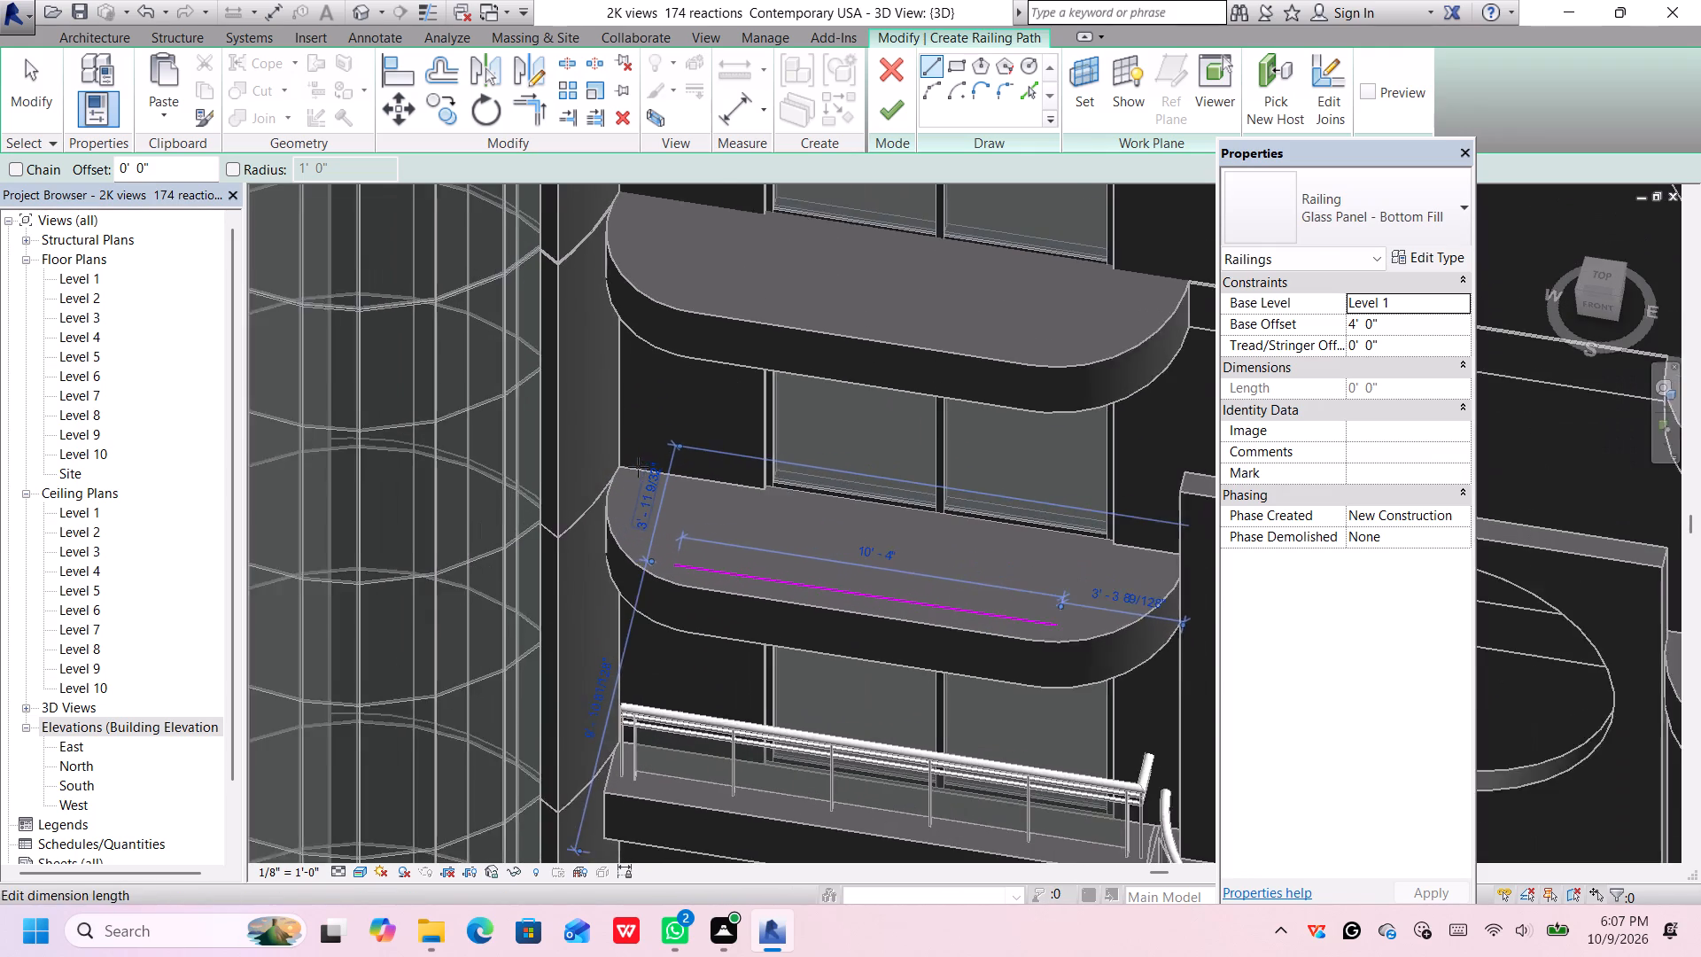
pyautogui.scroll(3, 640, 468)
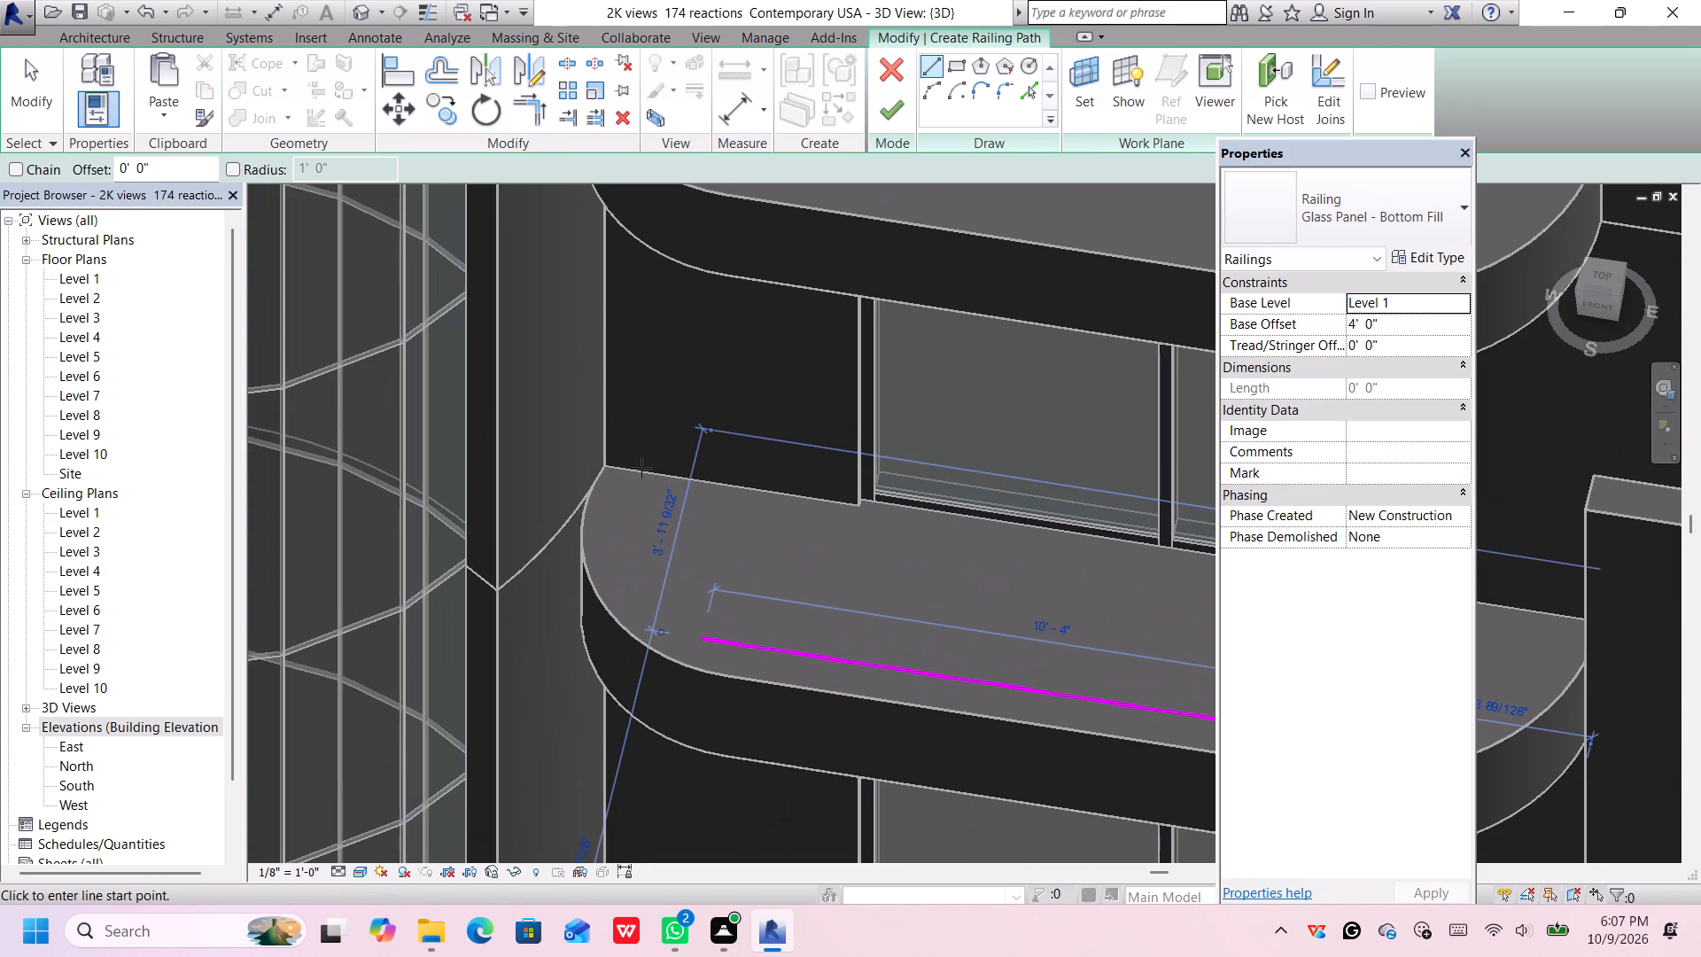
pyautogui.scroll(1, 641, 470)
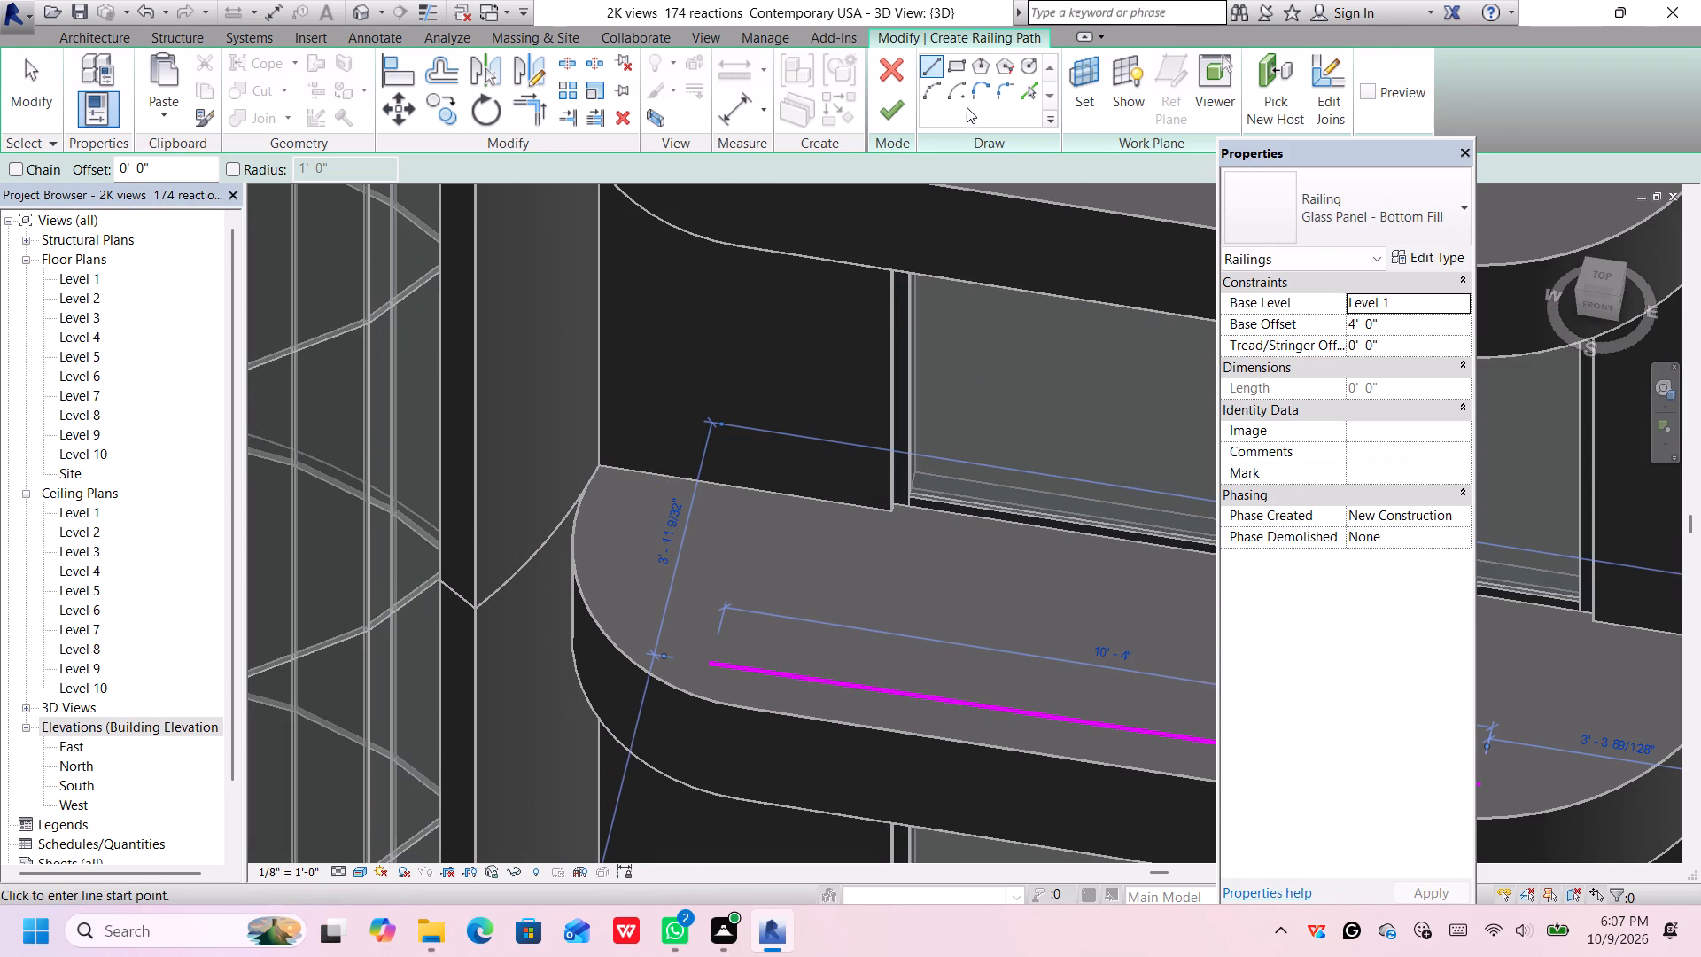
pyautogui.click(931, 85)
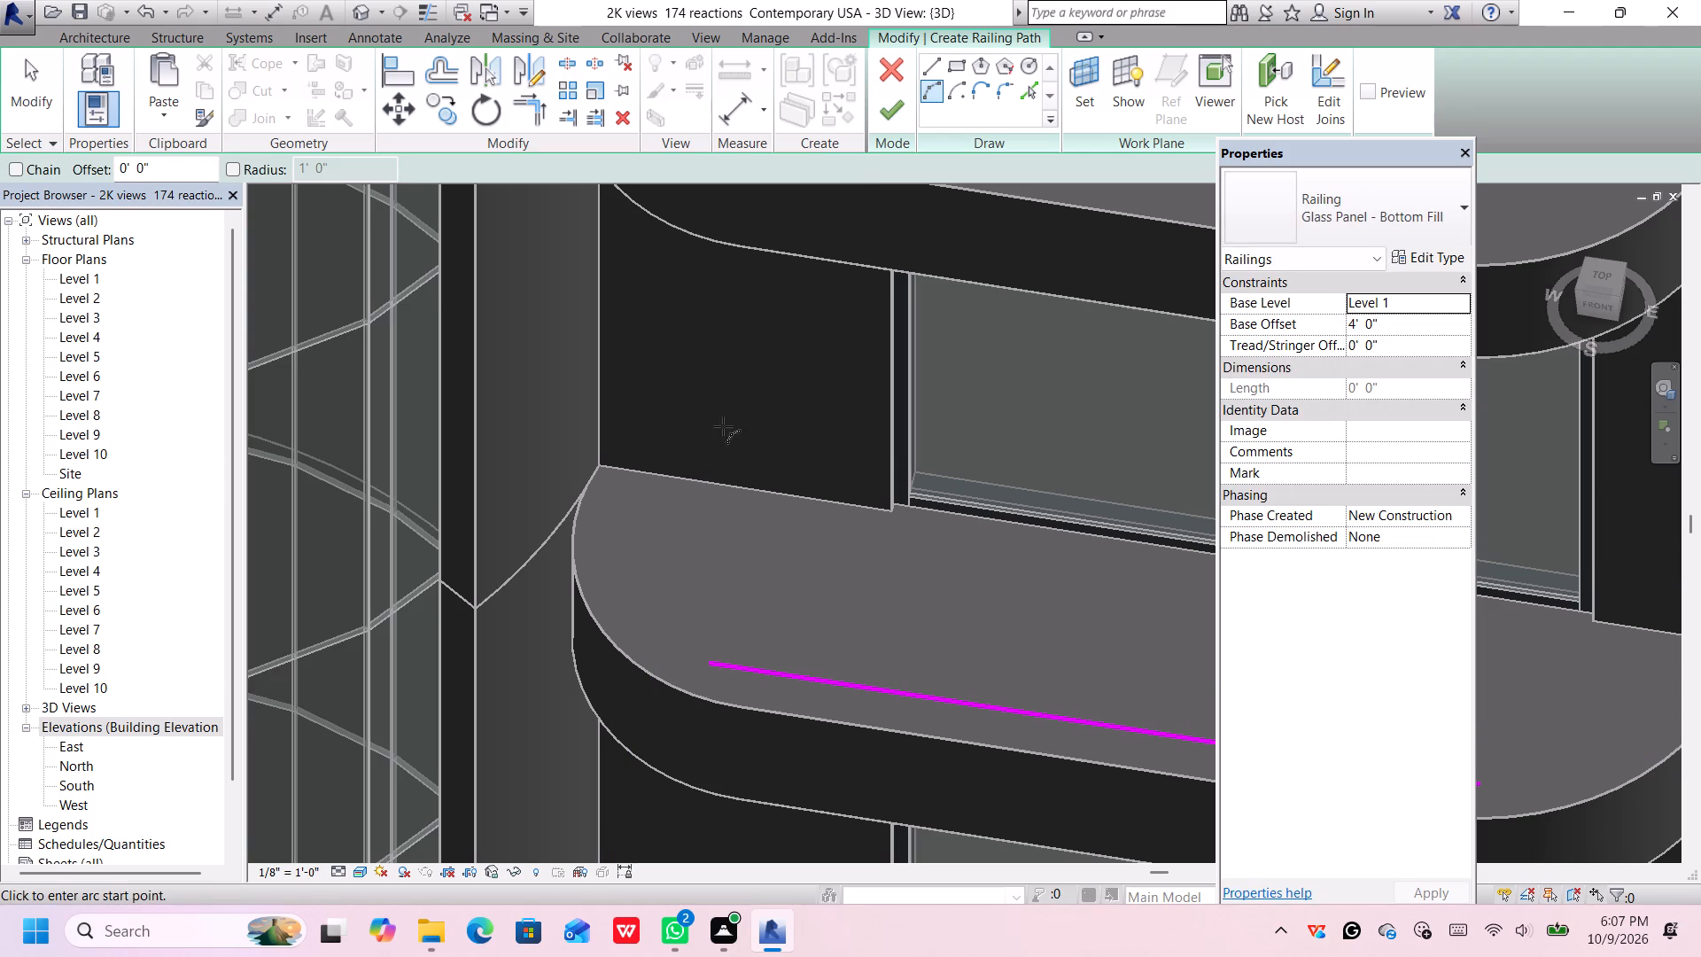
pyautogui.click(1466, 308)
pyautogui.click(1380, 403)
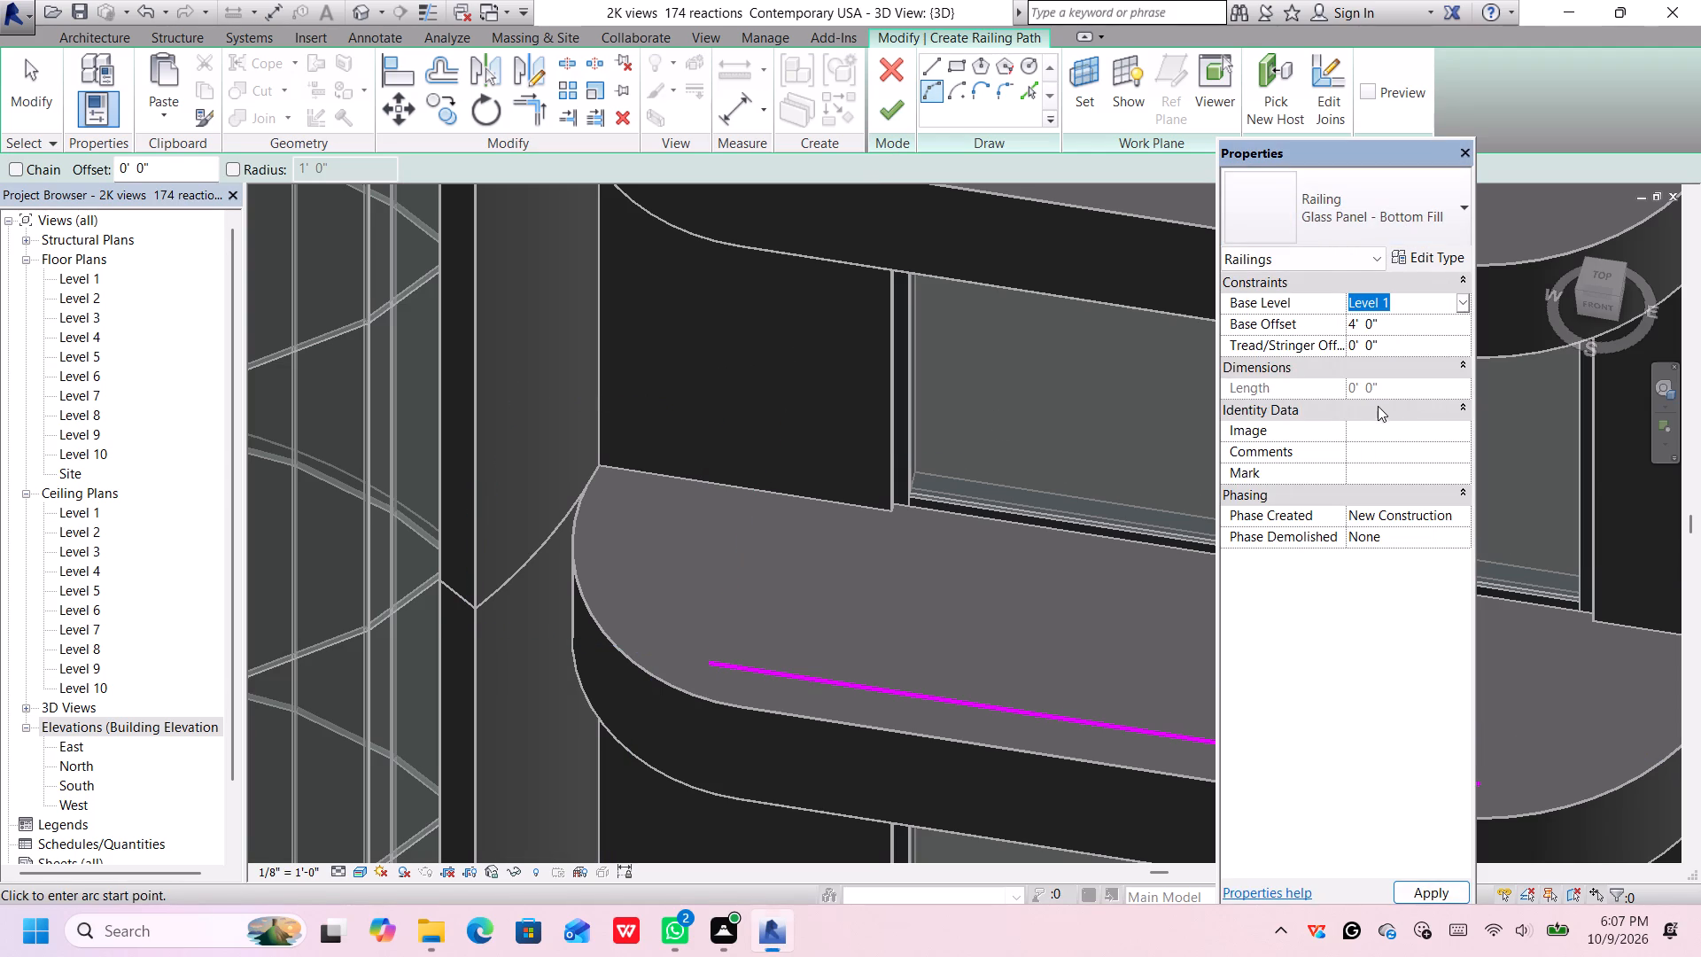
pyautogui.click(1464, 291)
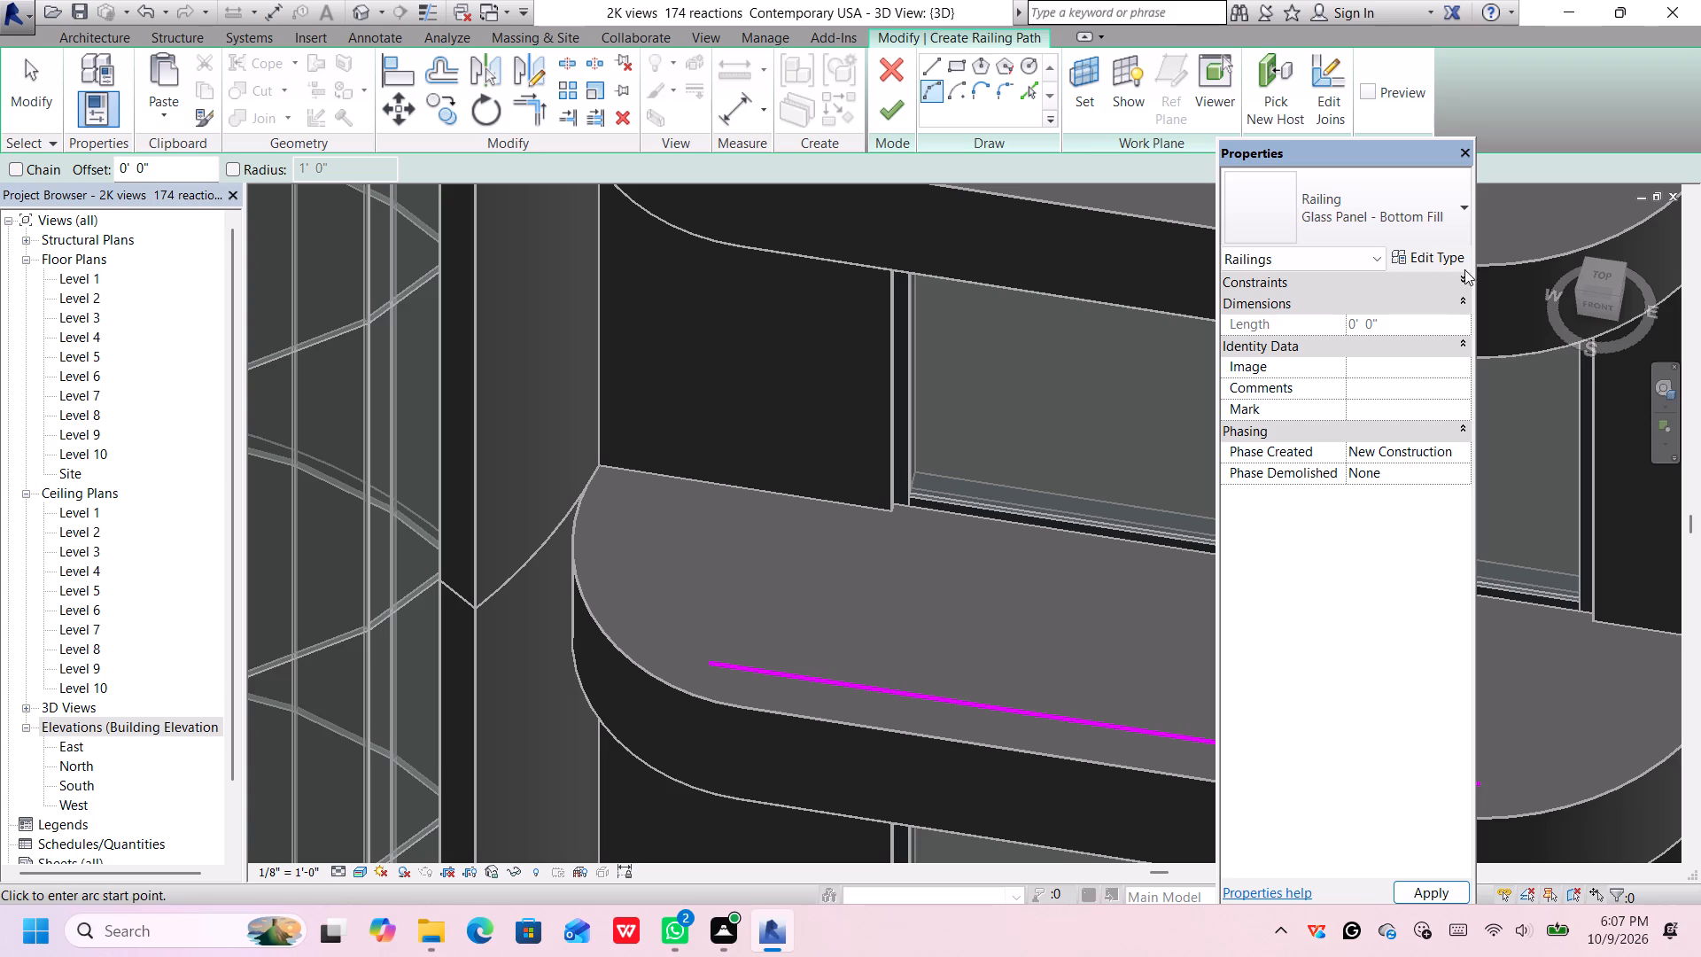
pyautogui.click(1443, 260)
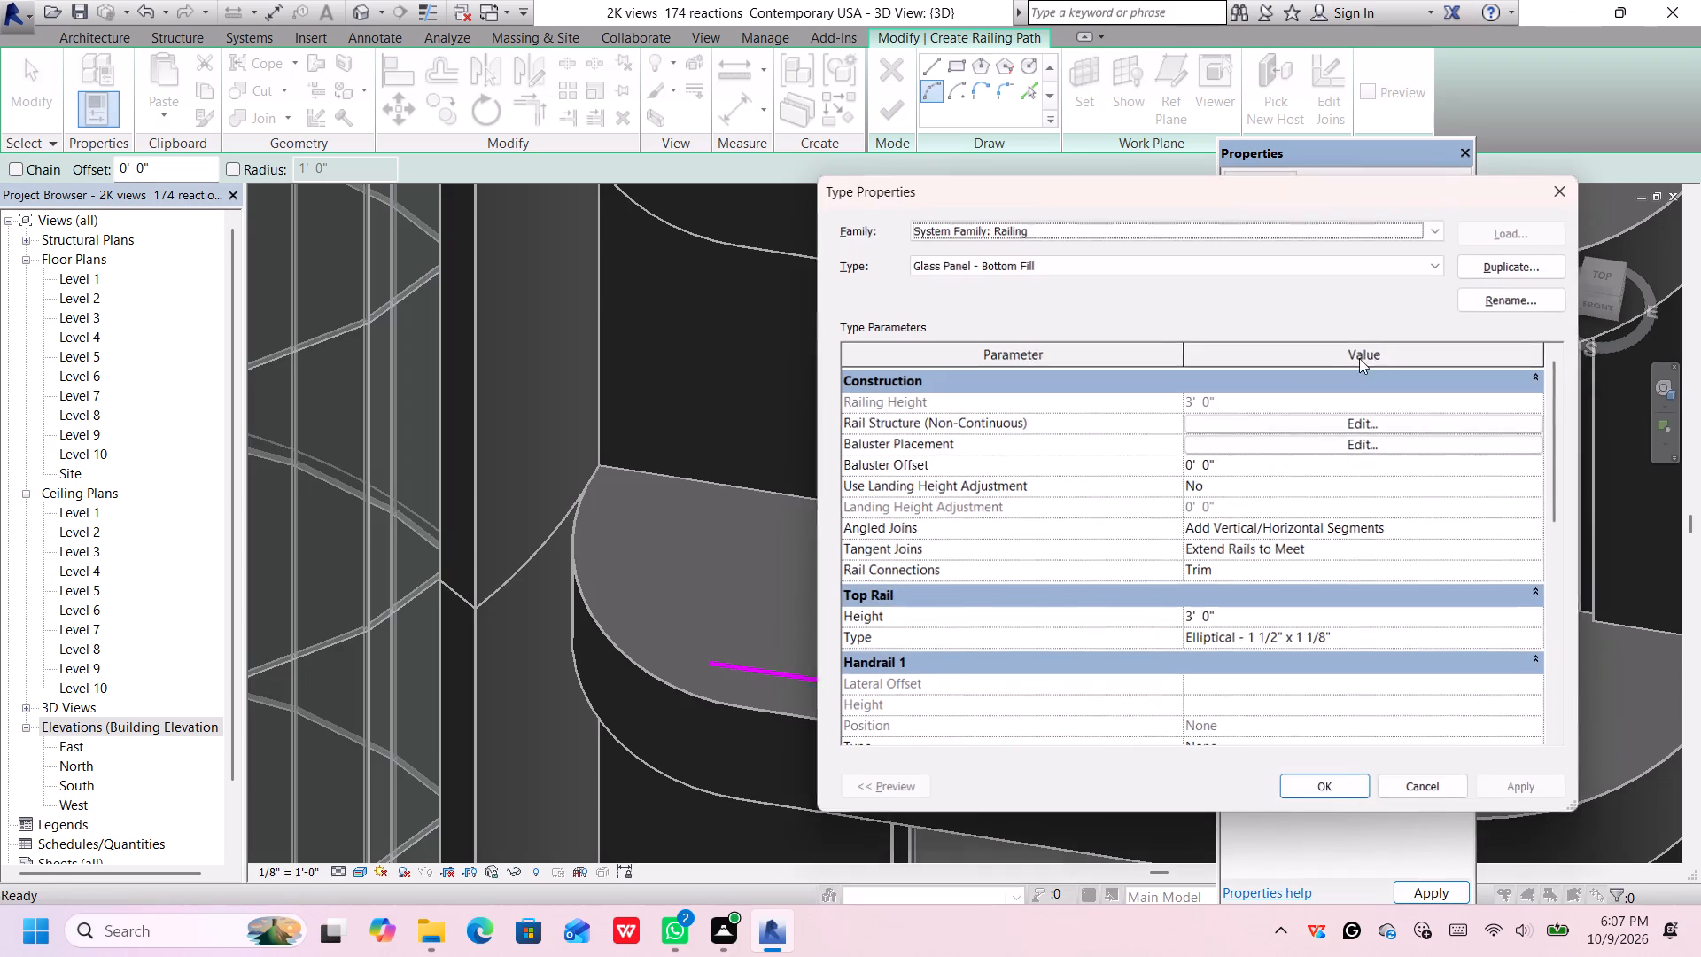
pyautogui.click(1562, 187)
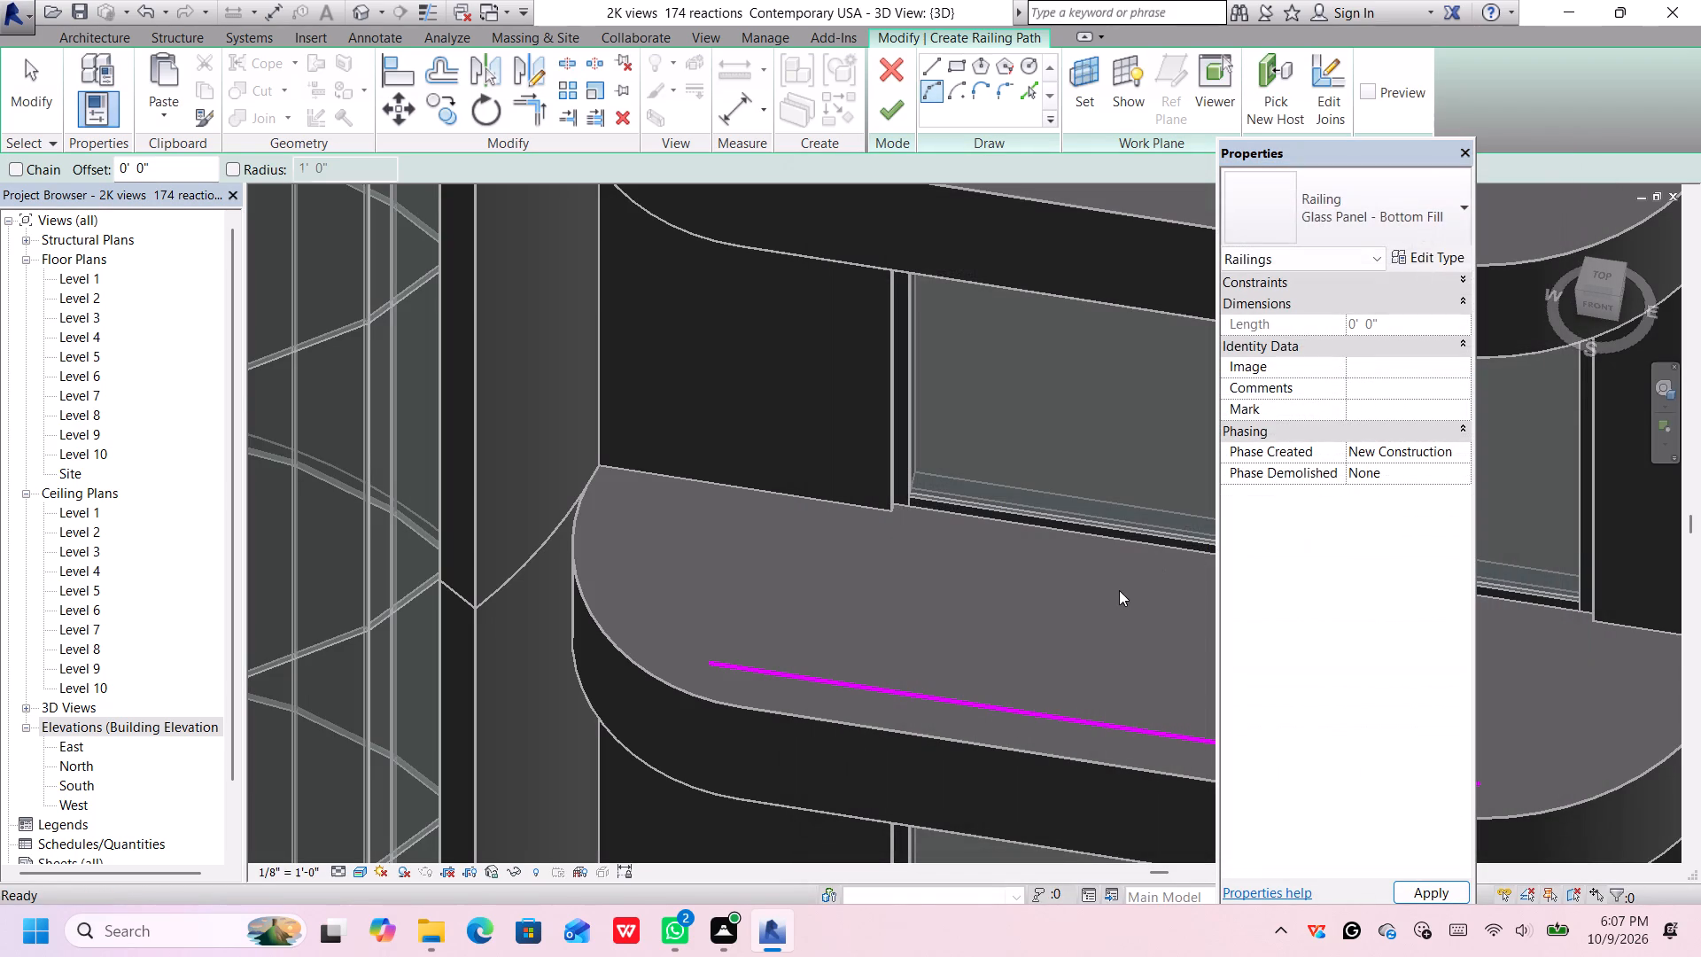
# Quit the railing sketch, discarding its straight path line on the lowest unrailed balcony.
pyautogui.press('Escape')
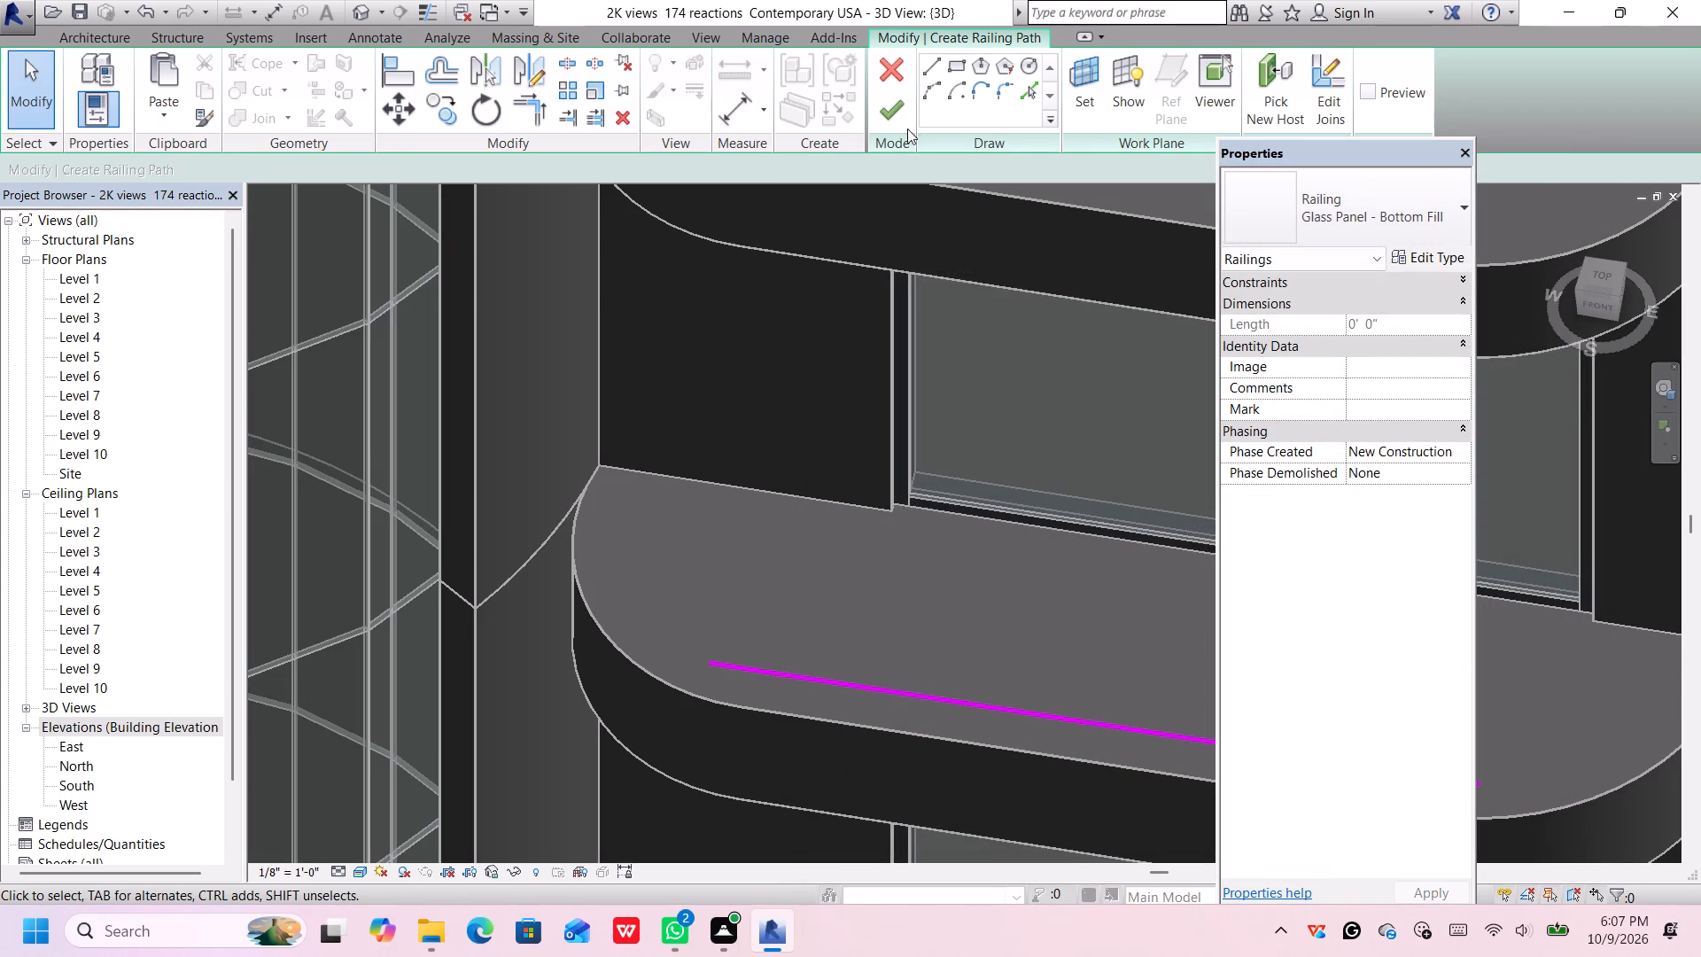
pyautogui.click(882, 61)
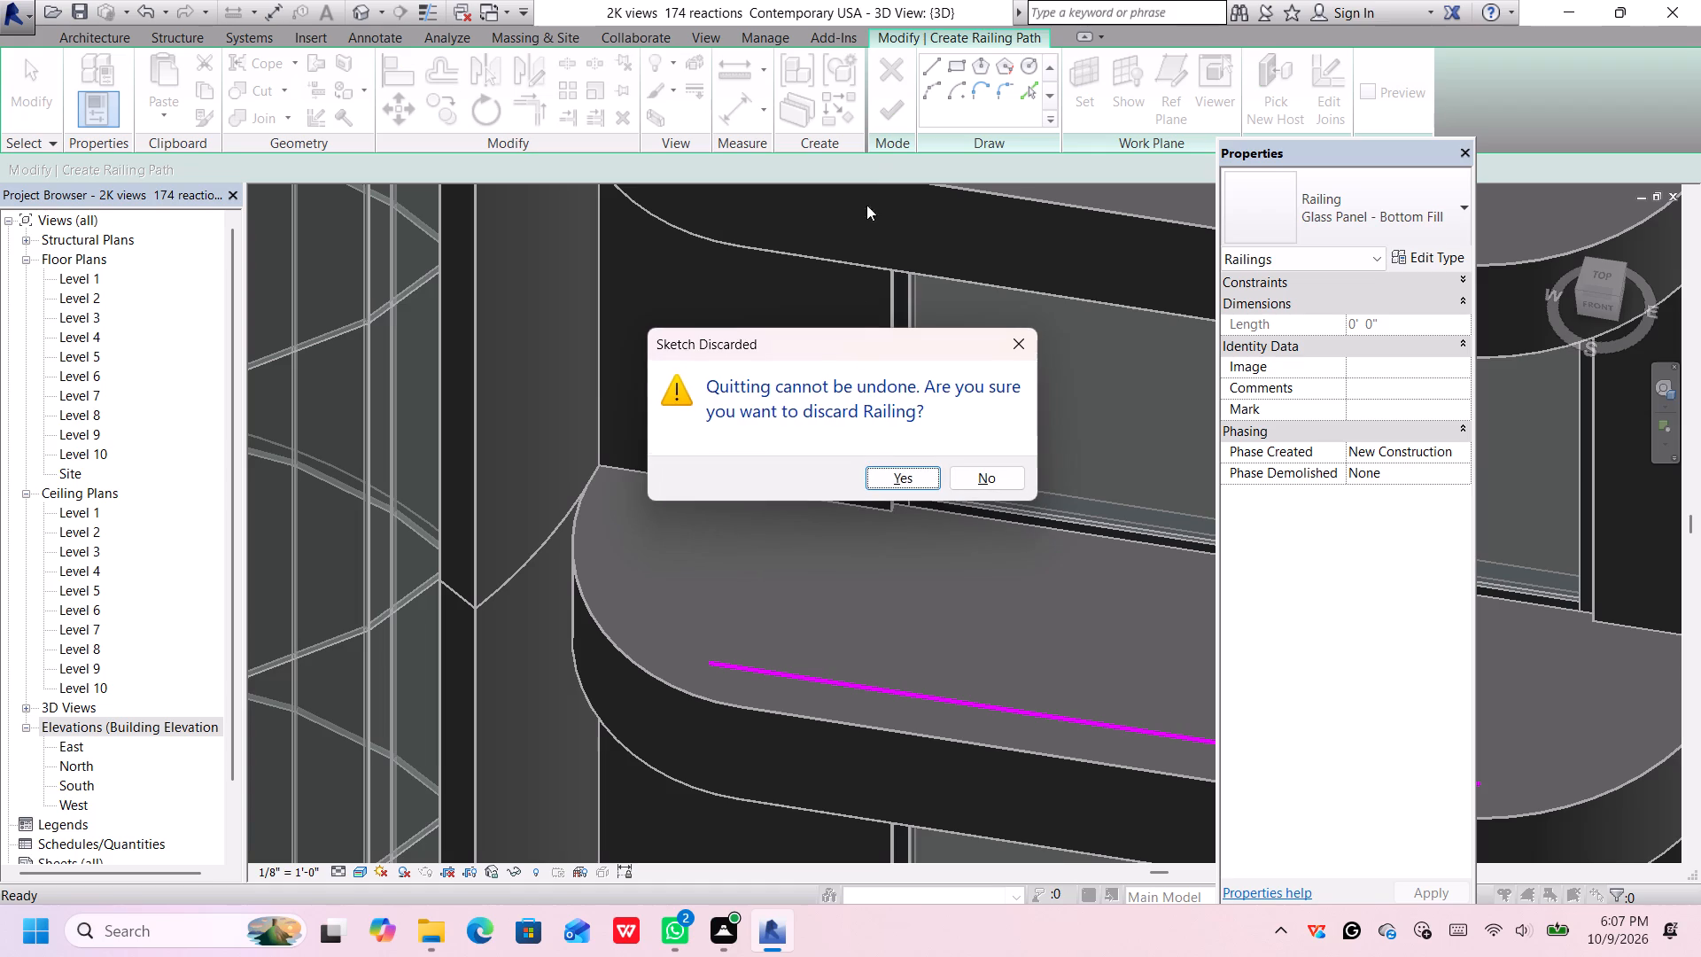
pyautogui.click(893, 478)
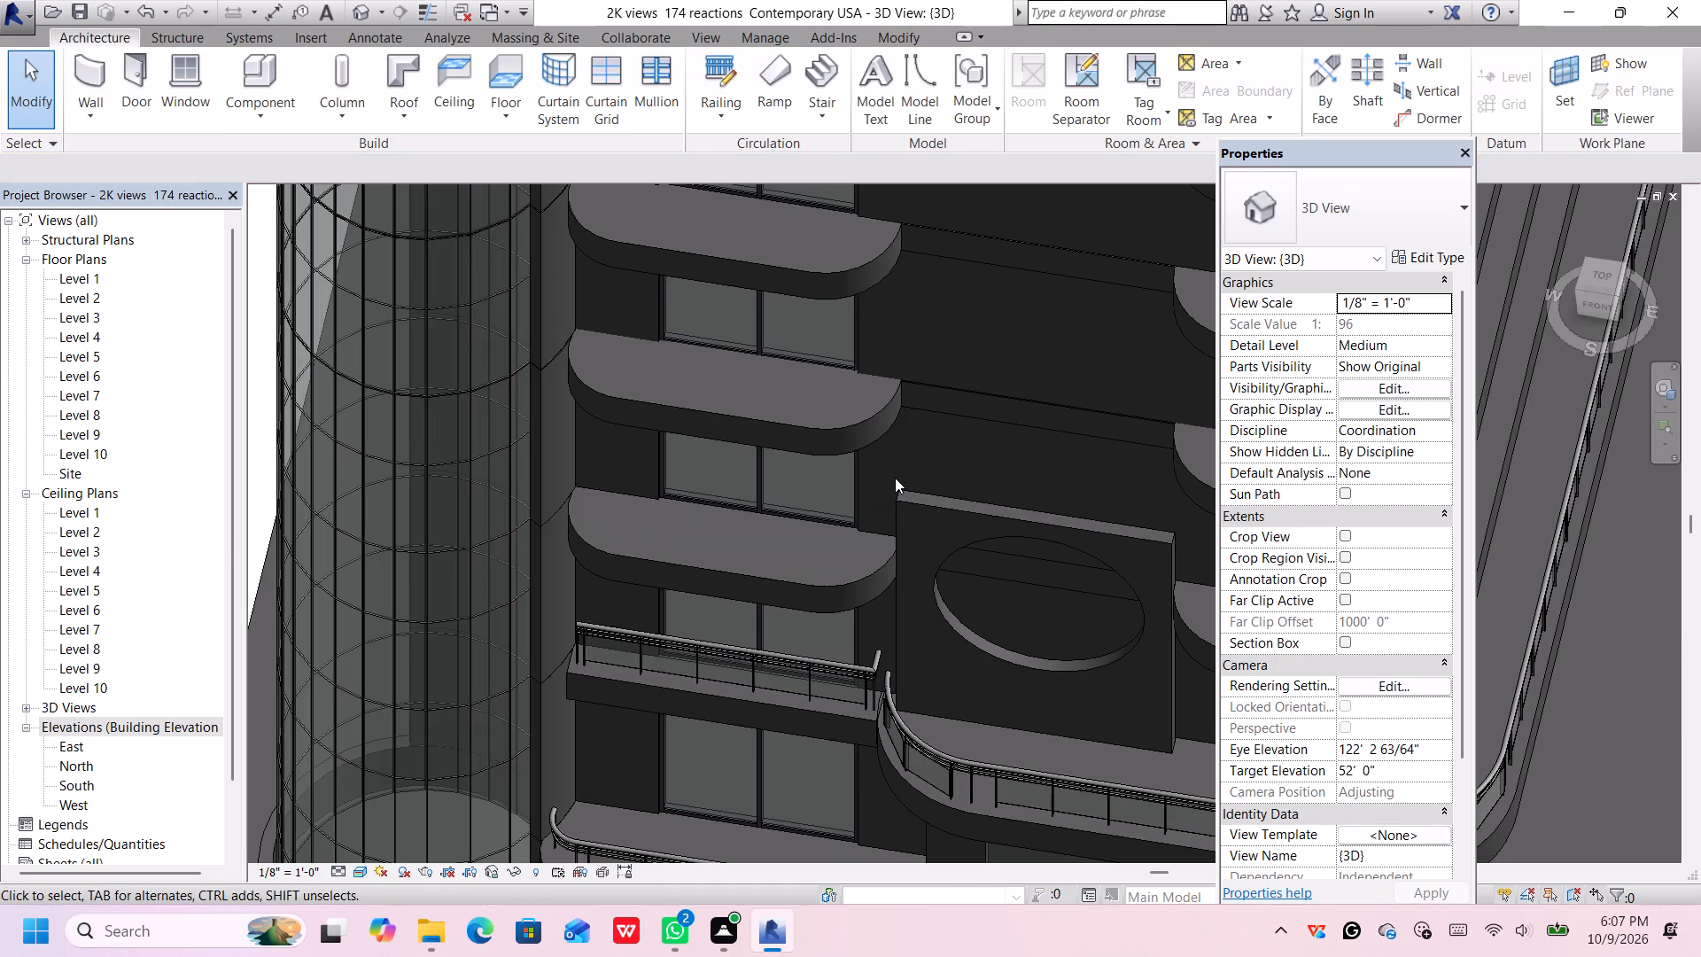
# Start a new railing and draw a 10'-0" straight path line along the front edge of the lowest unrailed balcony beside the cylinder.
pyautogui.scroll(1, 876, 484)
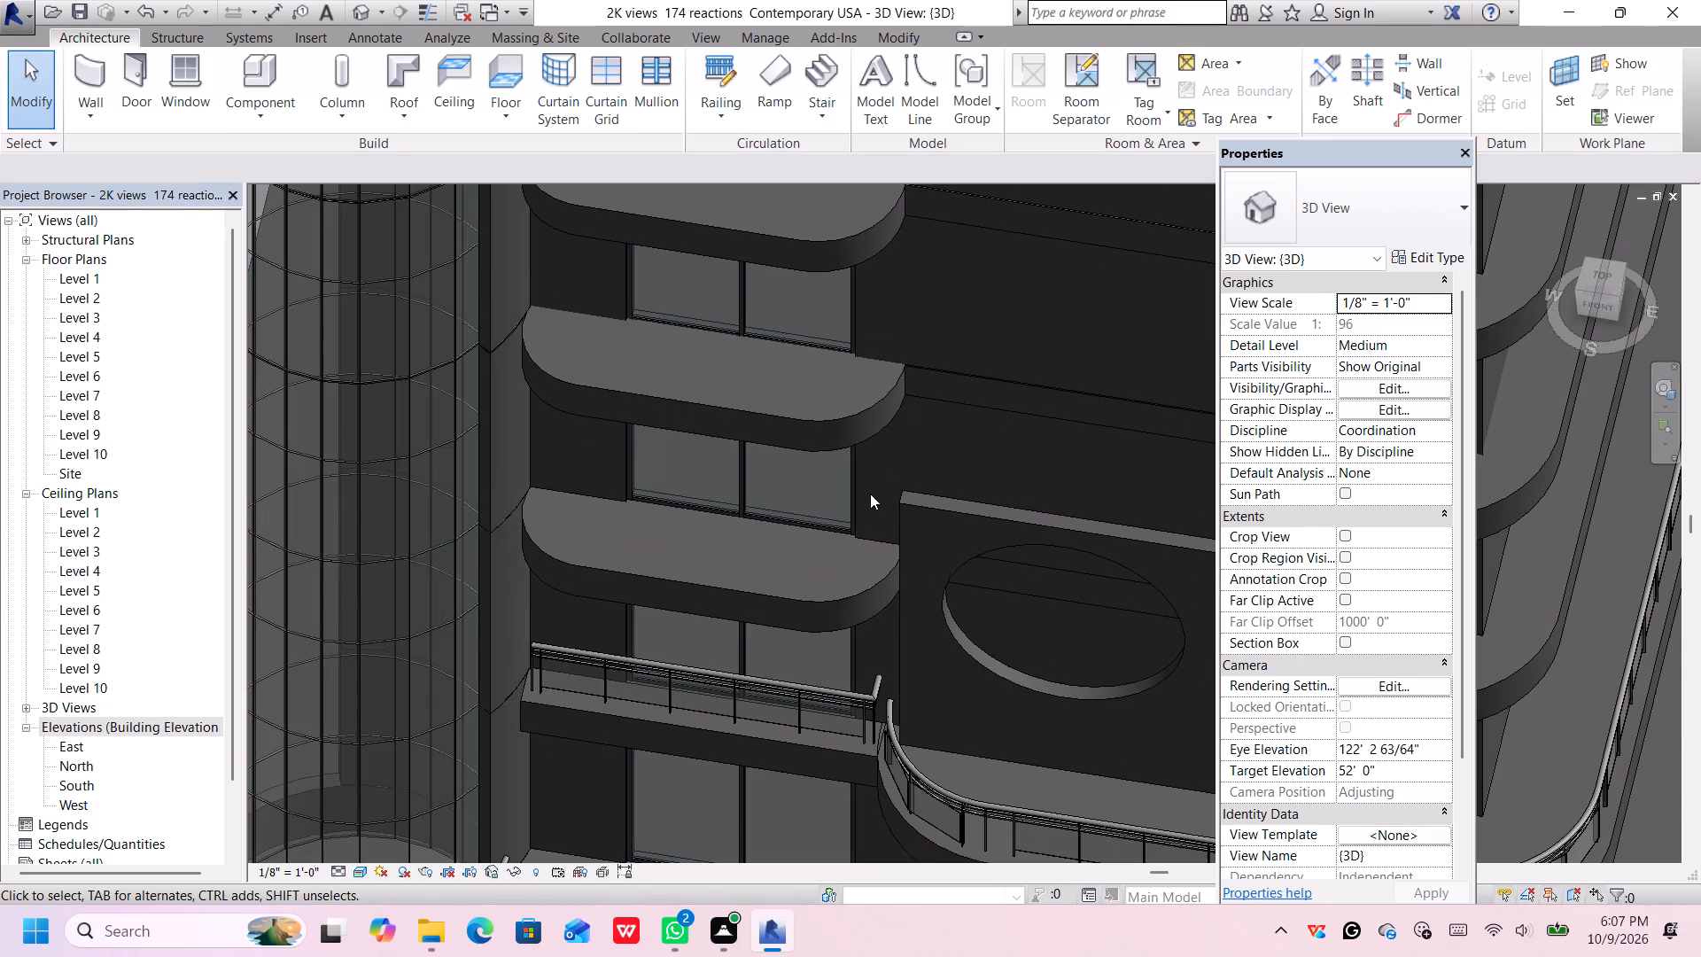
pyautogui.scroll(3, 656, 511)
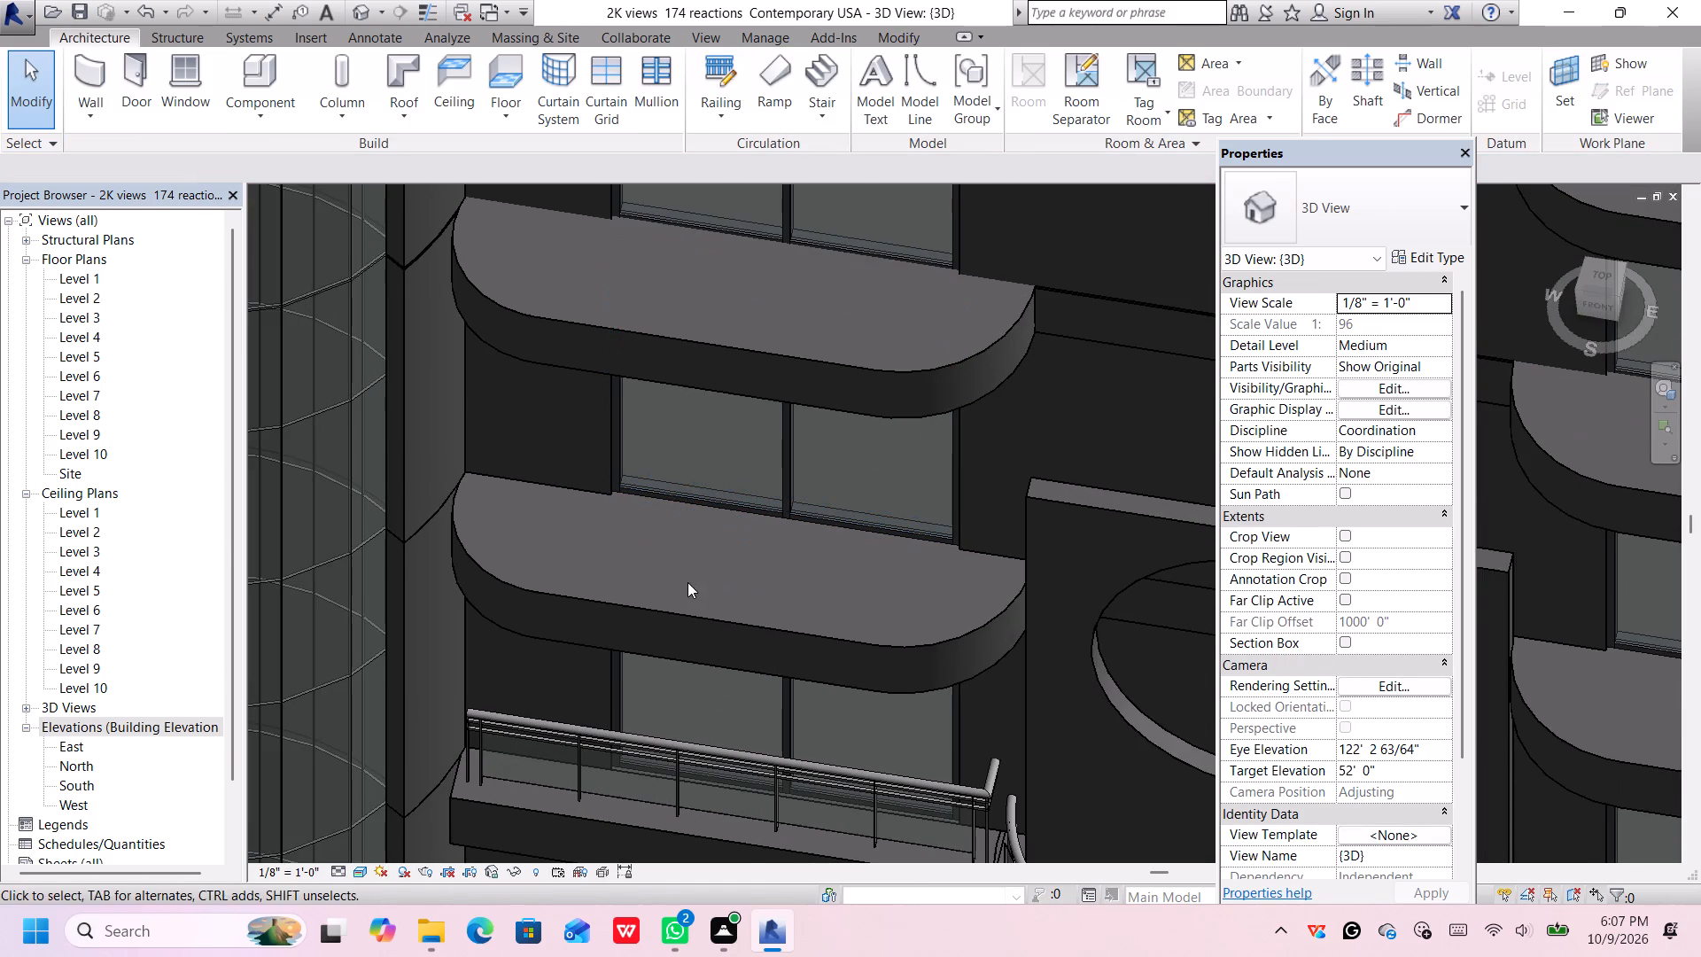
pyautogui.moveTo(687, 582); pyautogui.dragTo(660, 538, button='middle')
pyautogui.middleClick(660, 538)
pyautogui.scroll(3, 635, 460)
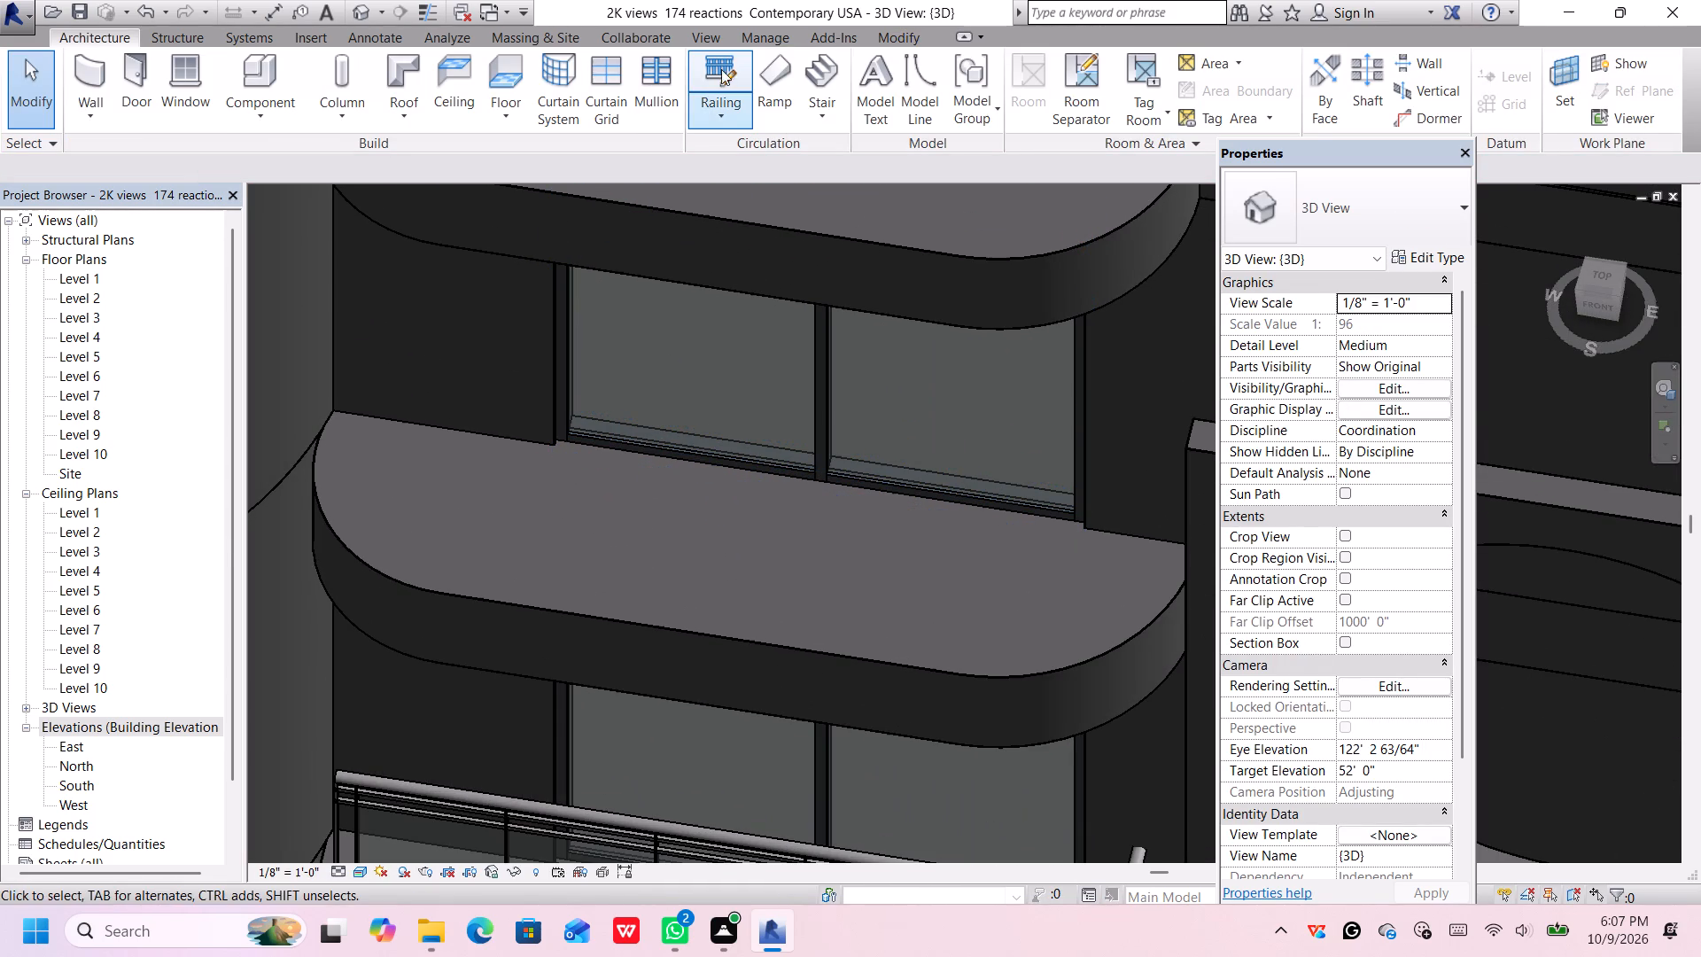
pyautogui.click(723, 60)
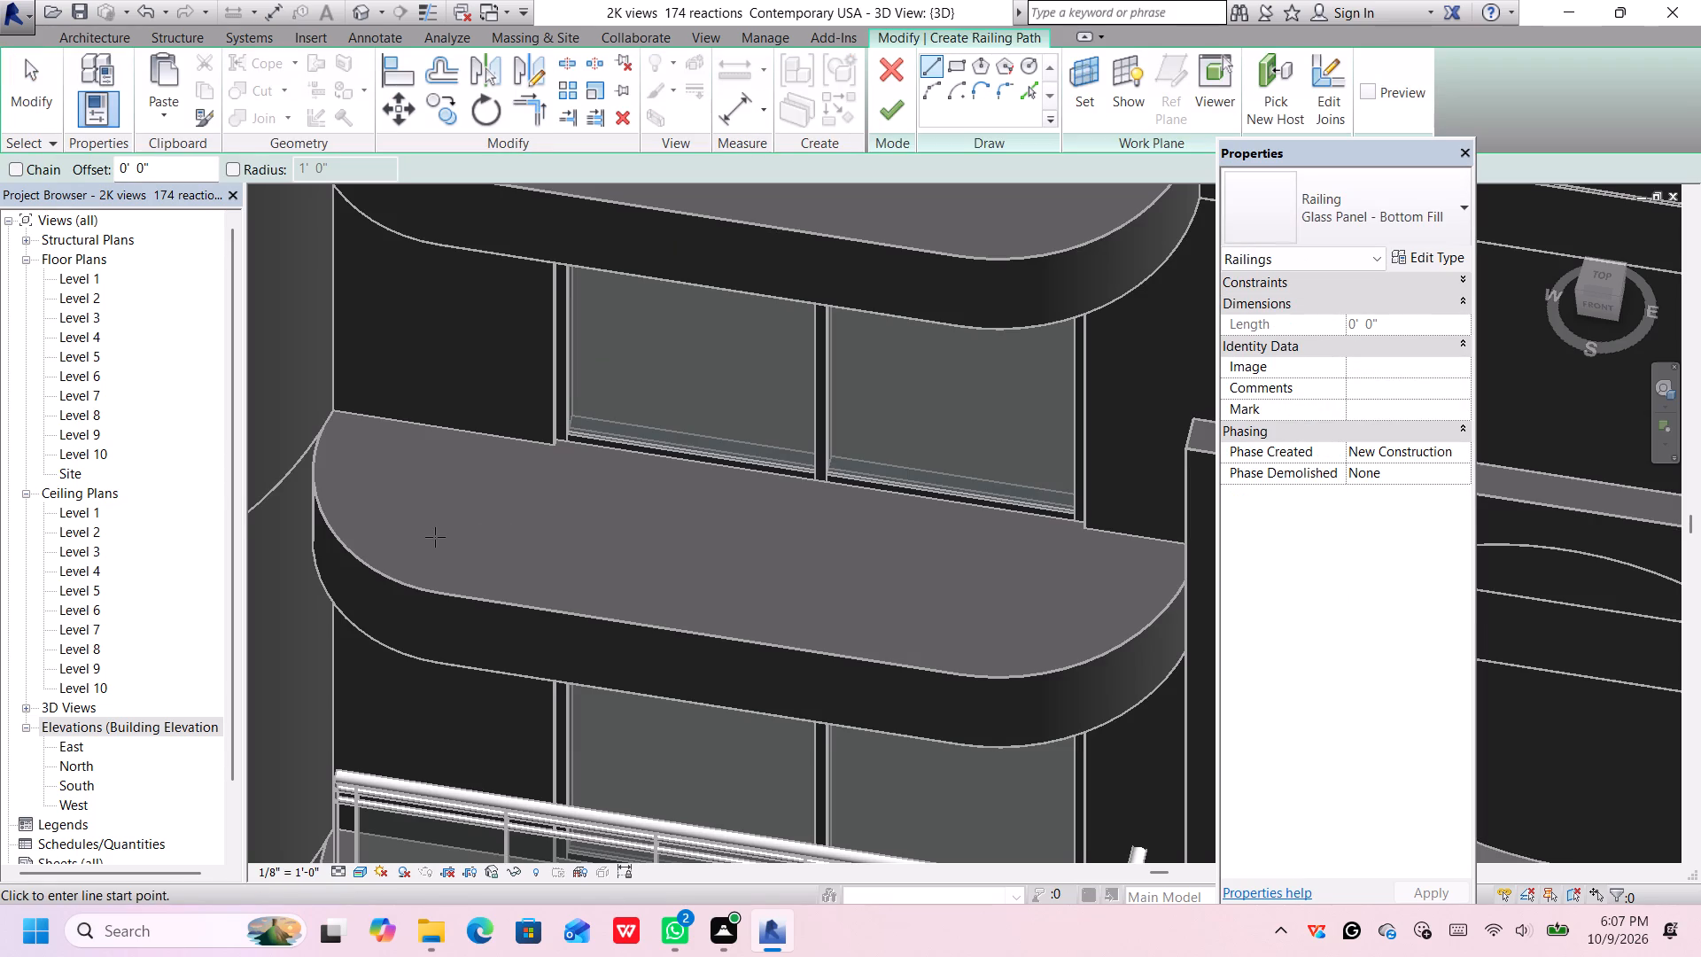
pyautogui.scroll(2, 451, 548)
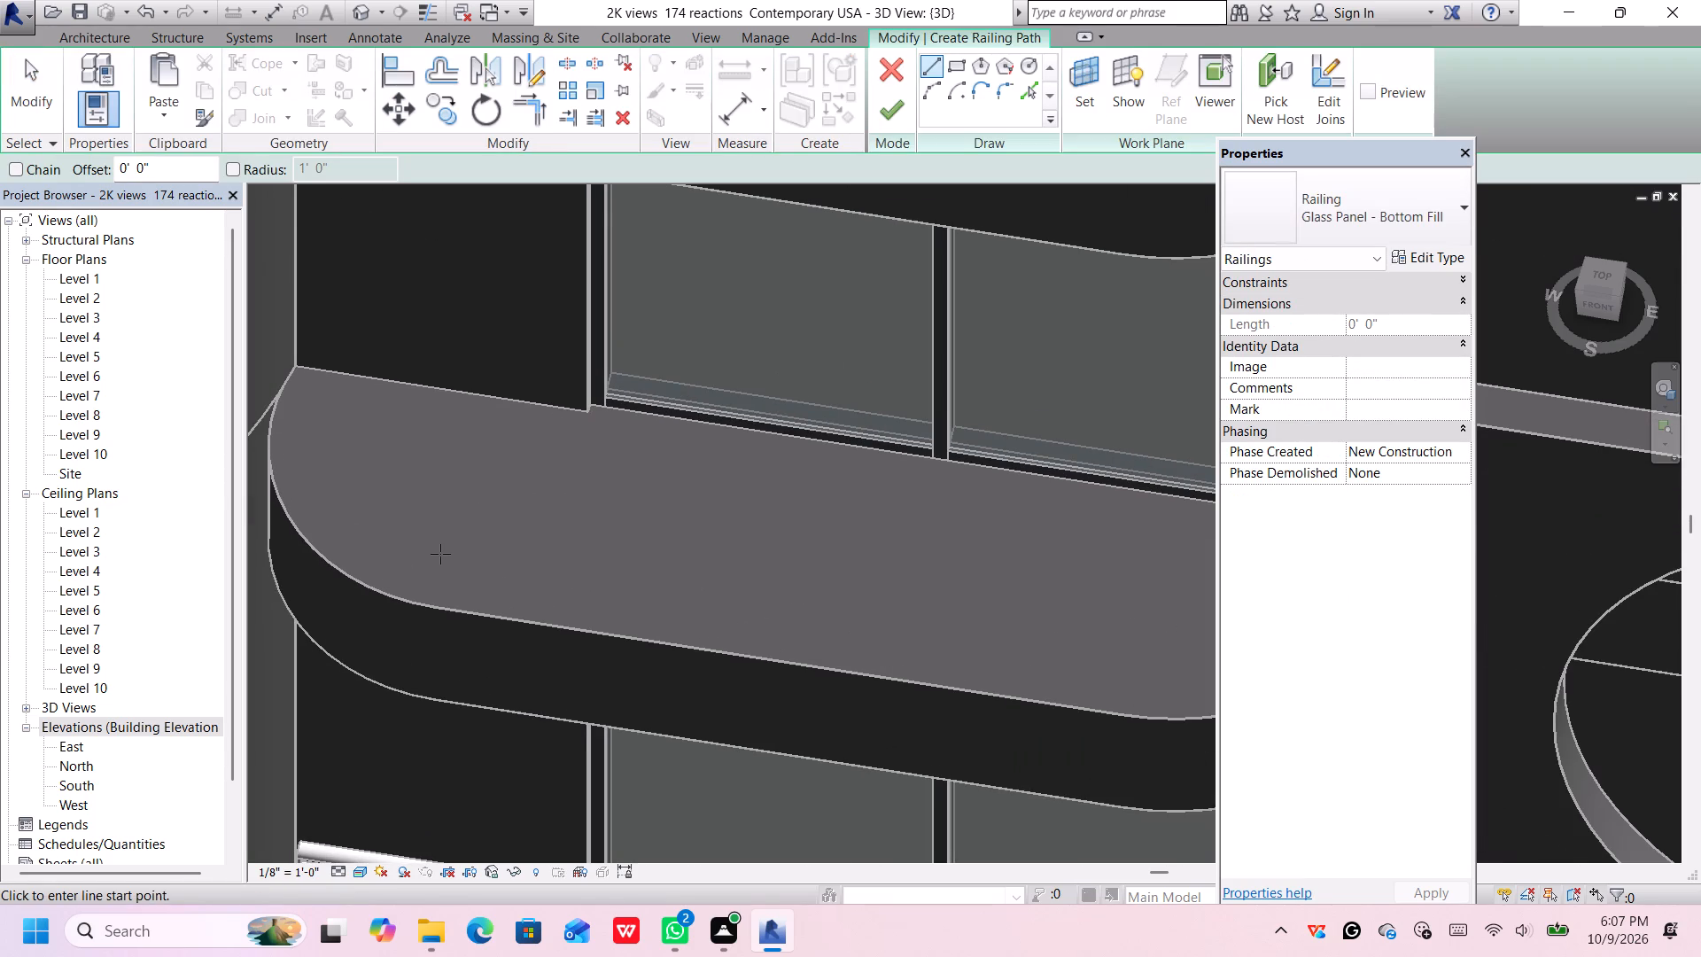
pyautogui.scroll(3, 438, 555)
pyautogui.scroll(-1, 392, 566)
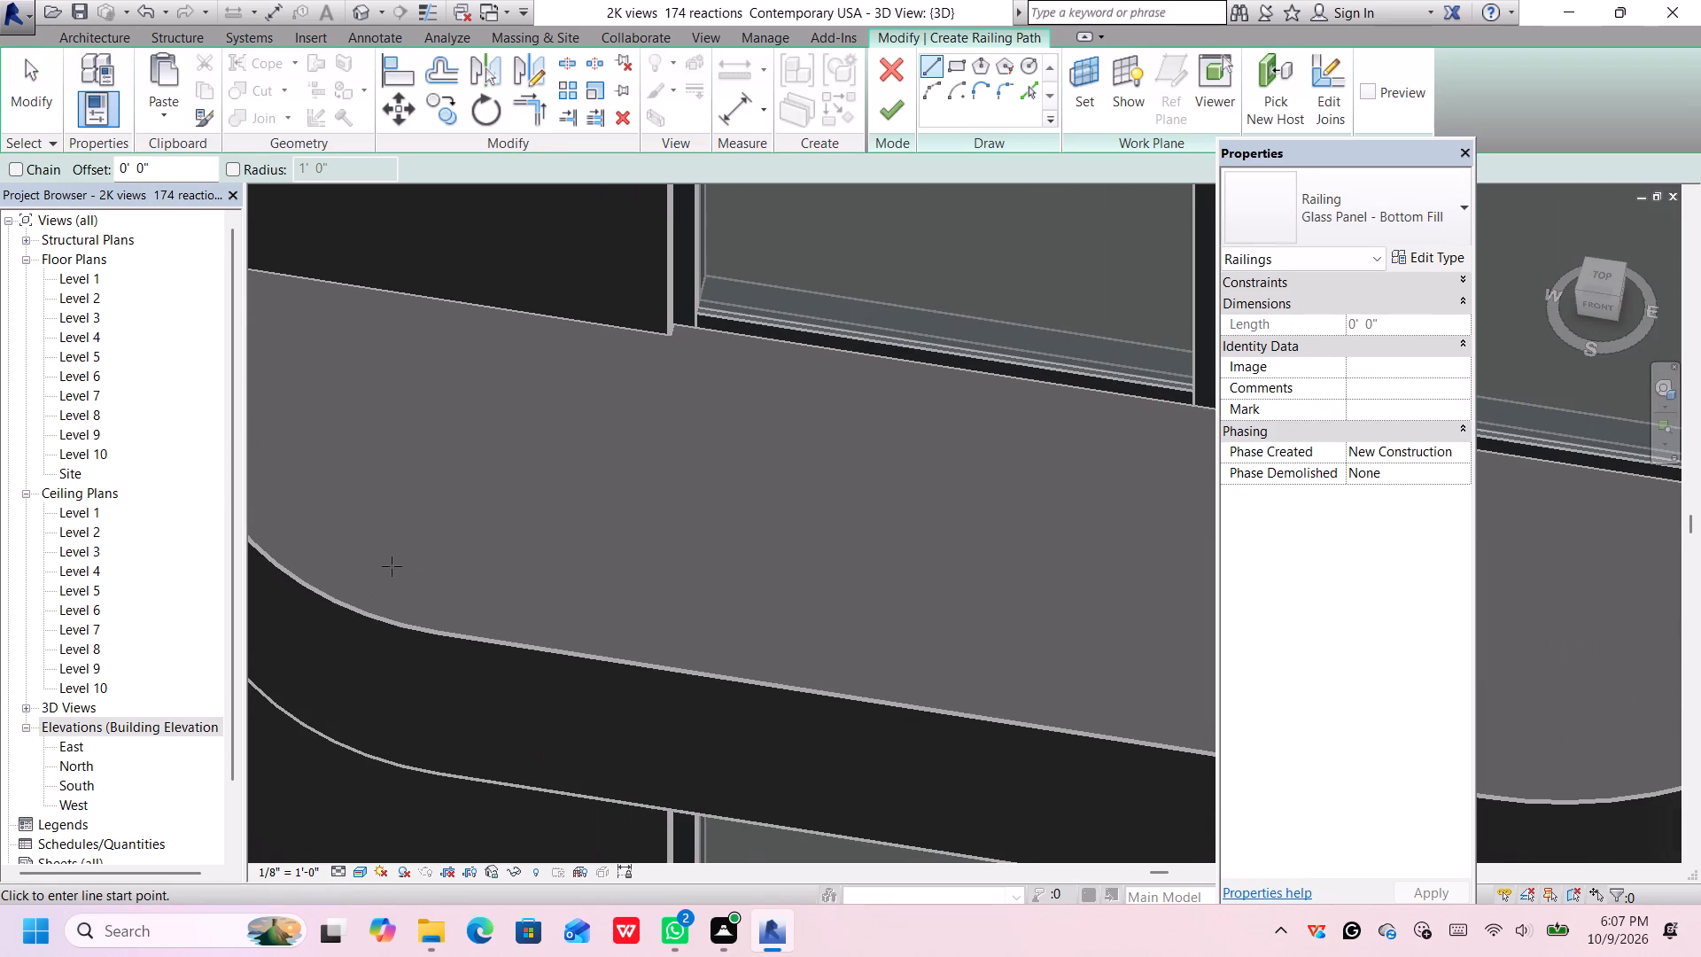
pyautogui.click(381, 563)
pyautogui.scroll(-1, 879, 661)
pyautogui.moveTo(881, 662); pyautogui.dragTo(880, 662, button='middle')
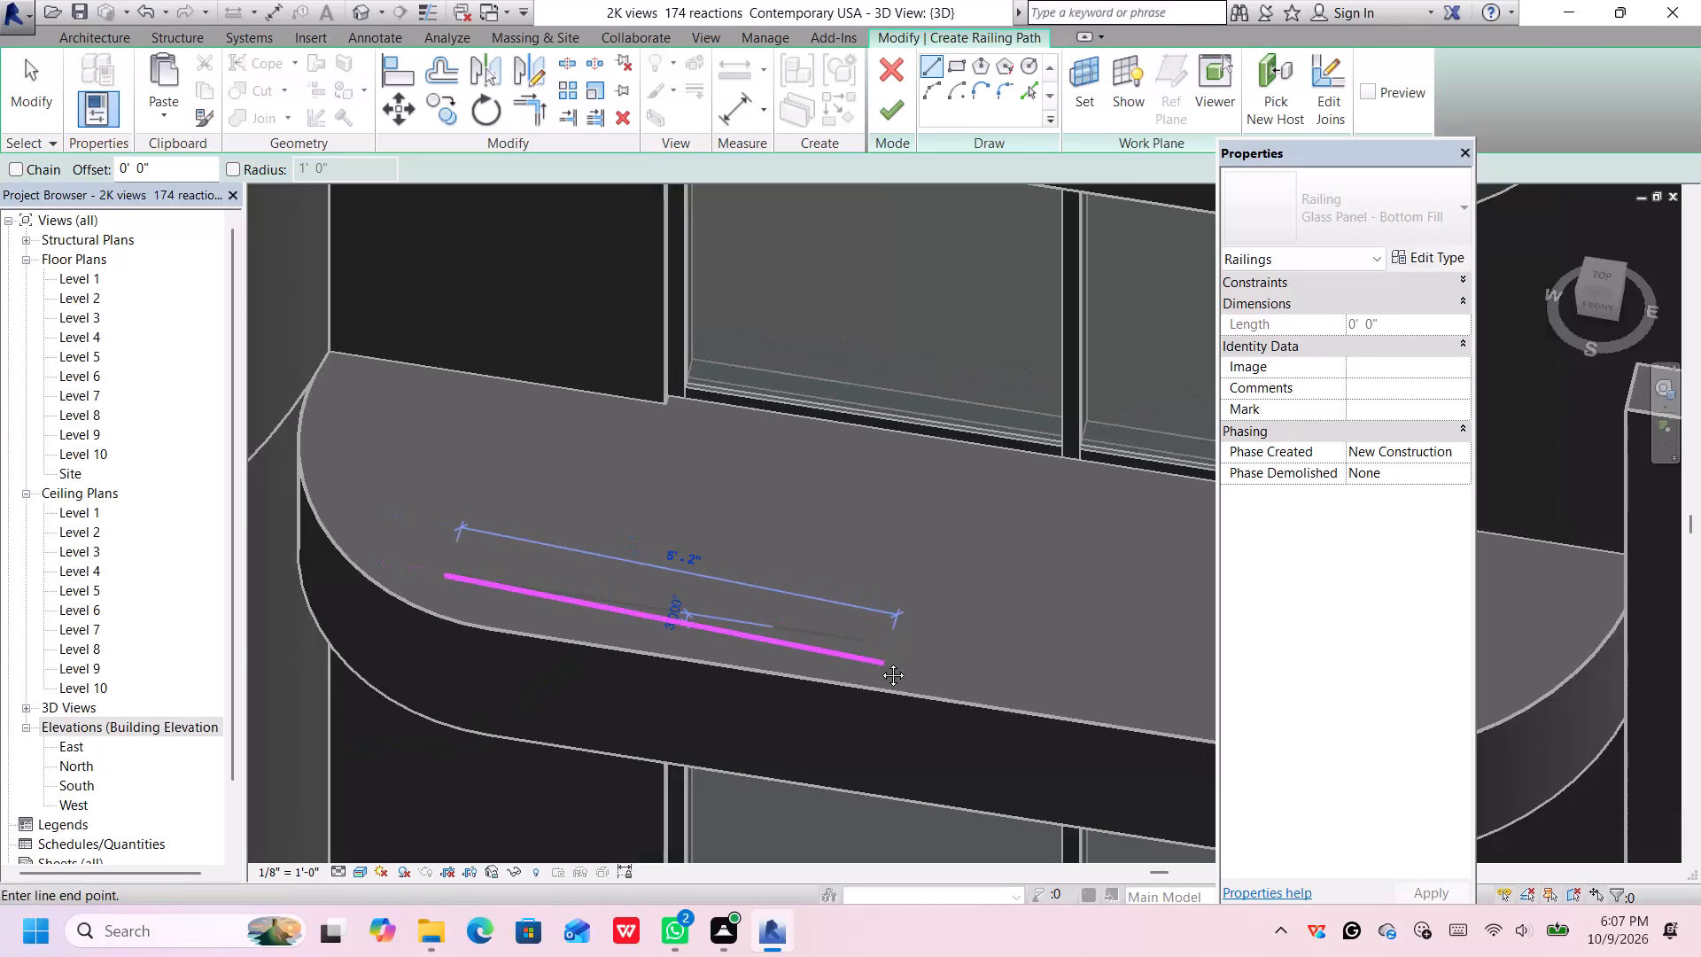
pyautogui.moveTo(880, 662); pyautogui.dragTo(461, 580, button='middle')
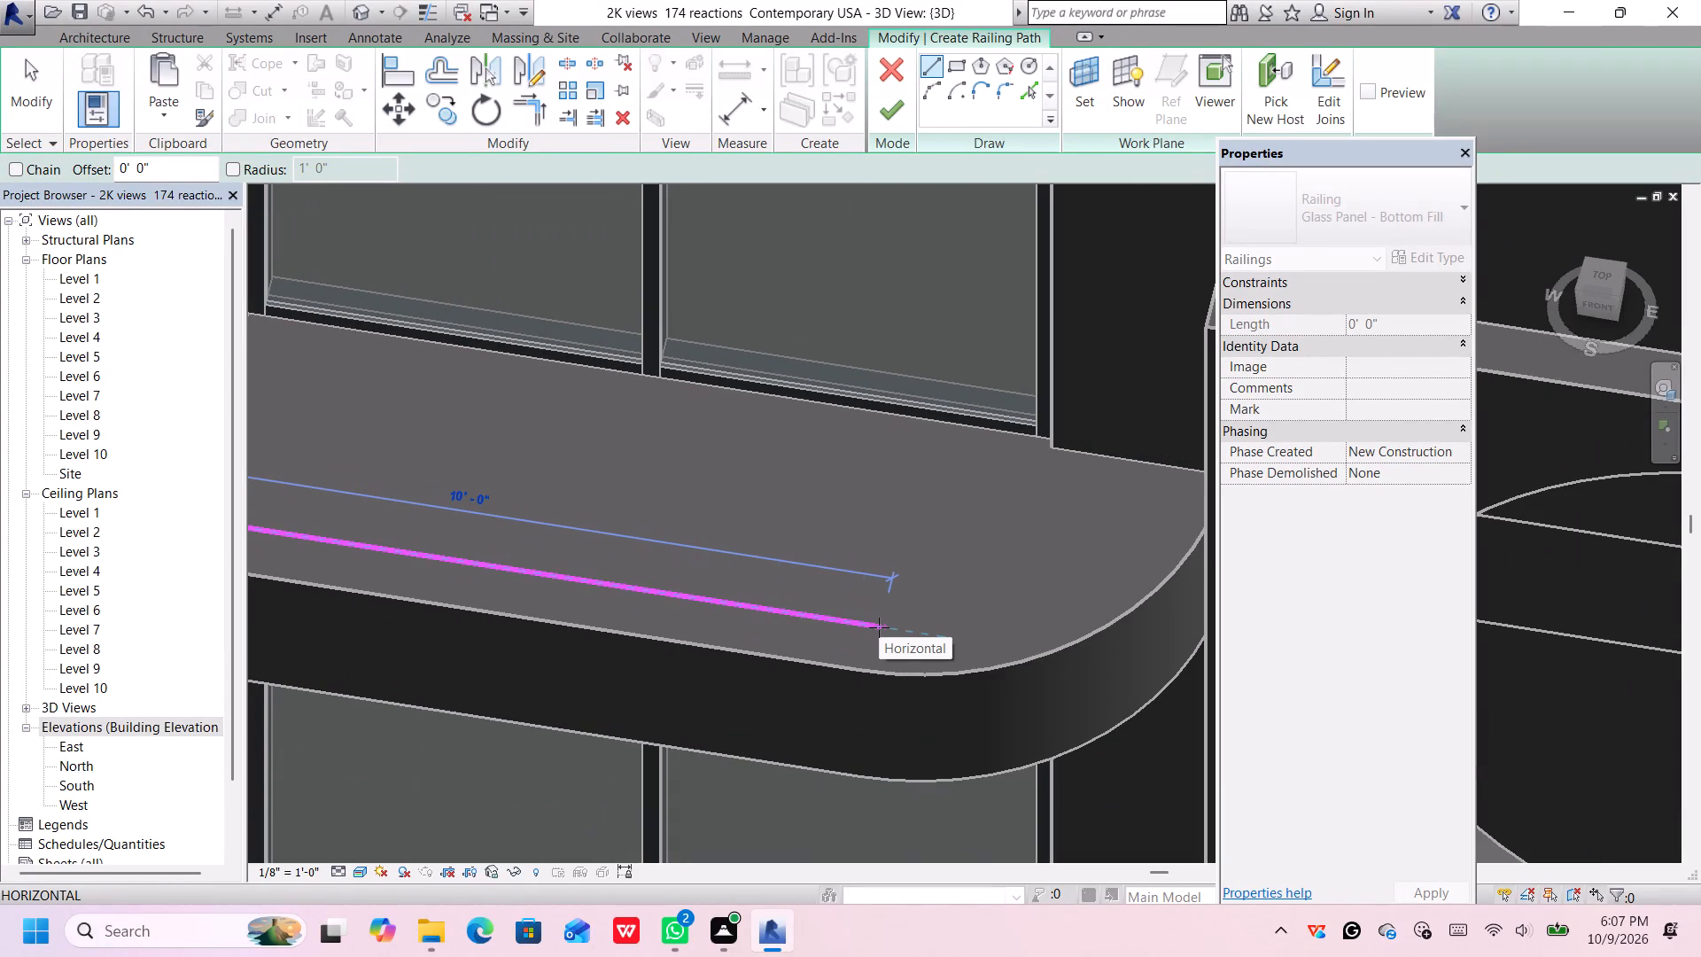
pyautogui.click(879, 627)
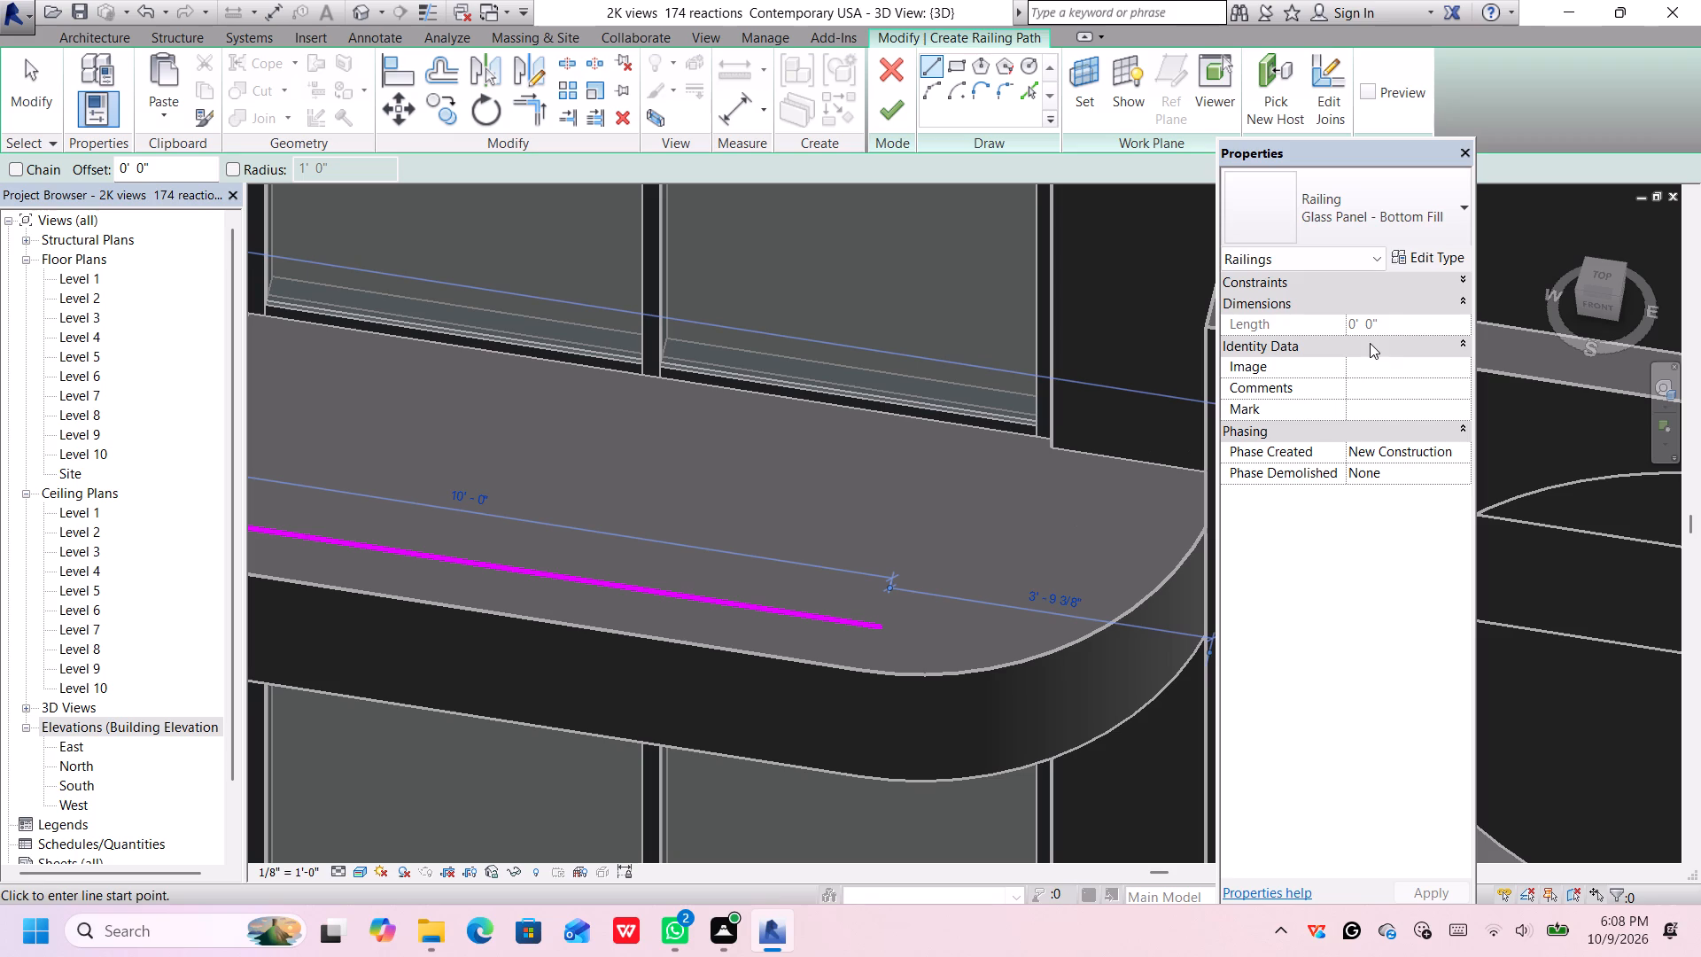
# Set the railing's base level to Level 4 and dismiss the blank notification window.
pyautogui.click(1457, 278)
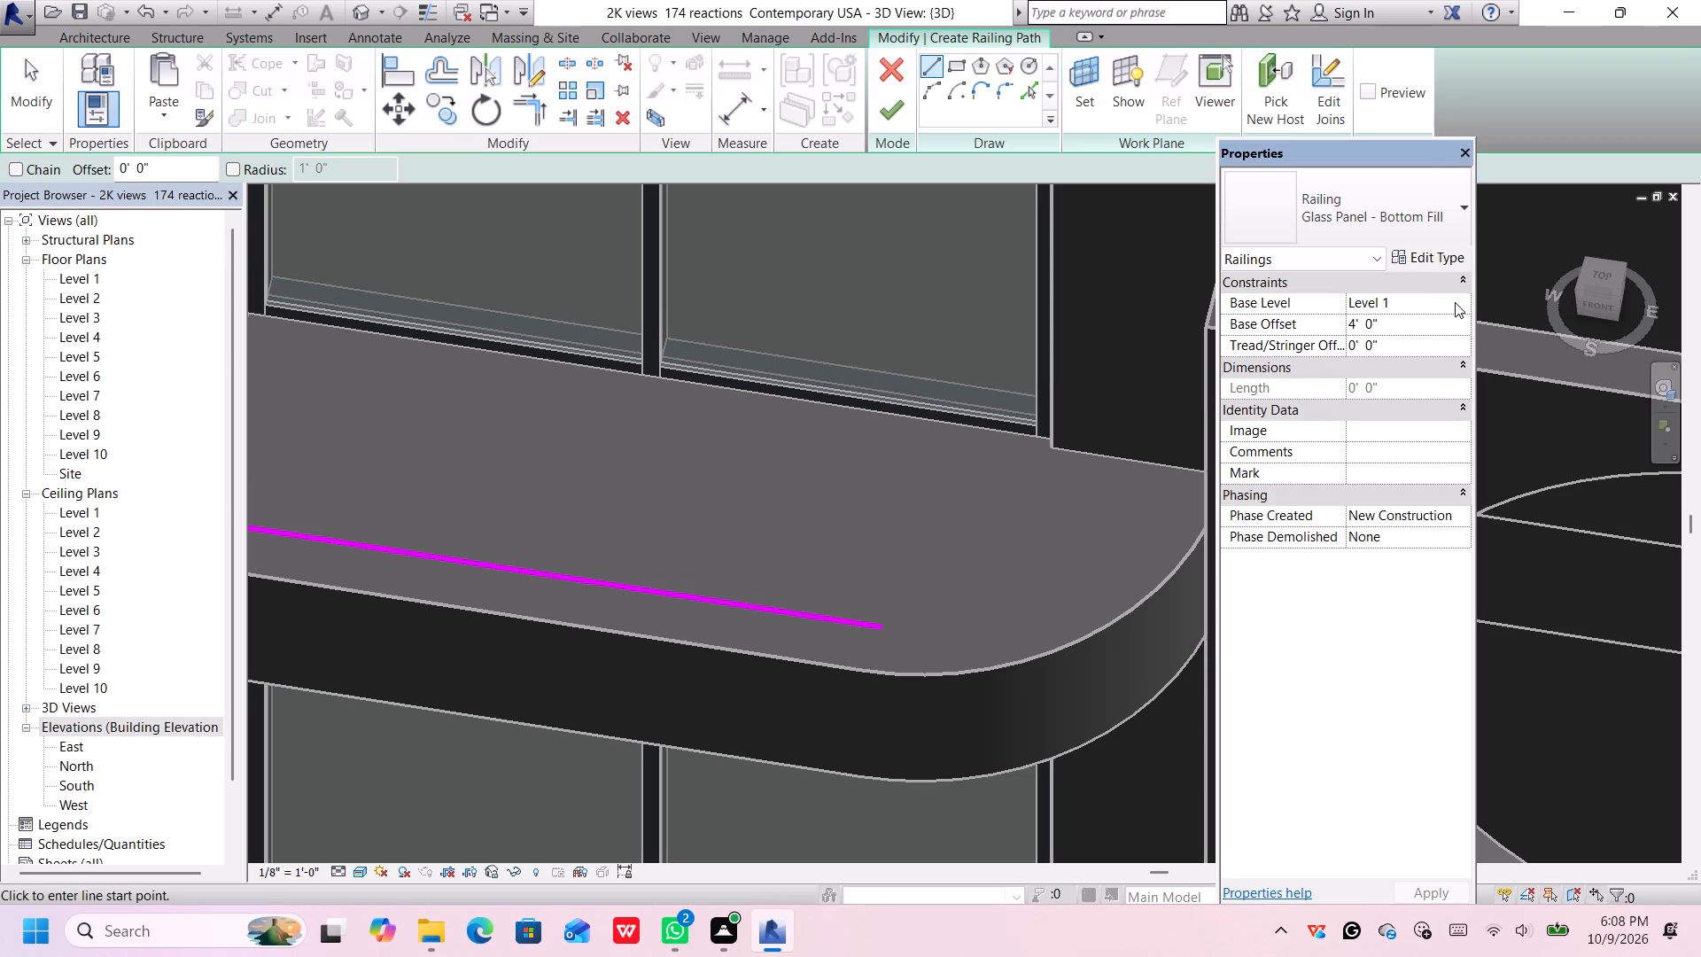
pyautogui.scroll(4, 1455, 302)
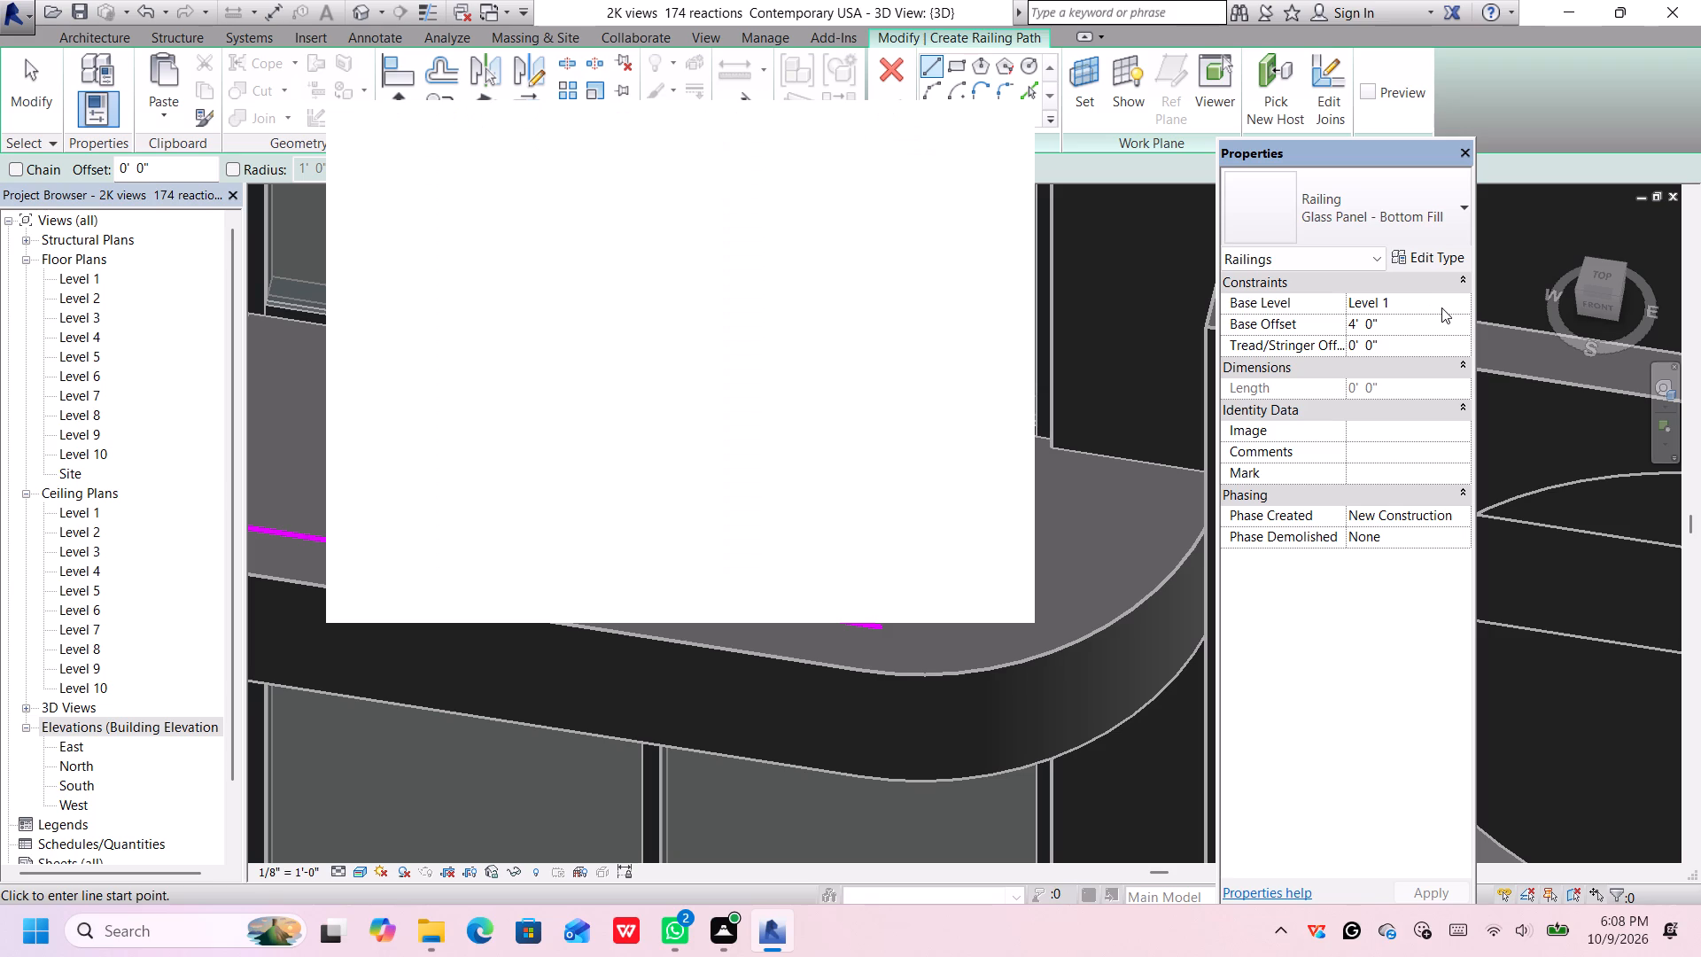
pyautogui.click(1425, 306)
pyautogui.click(1463, 304)
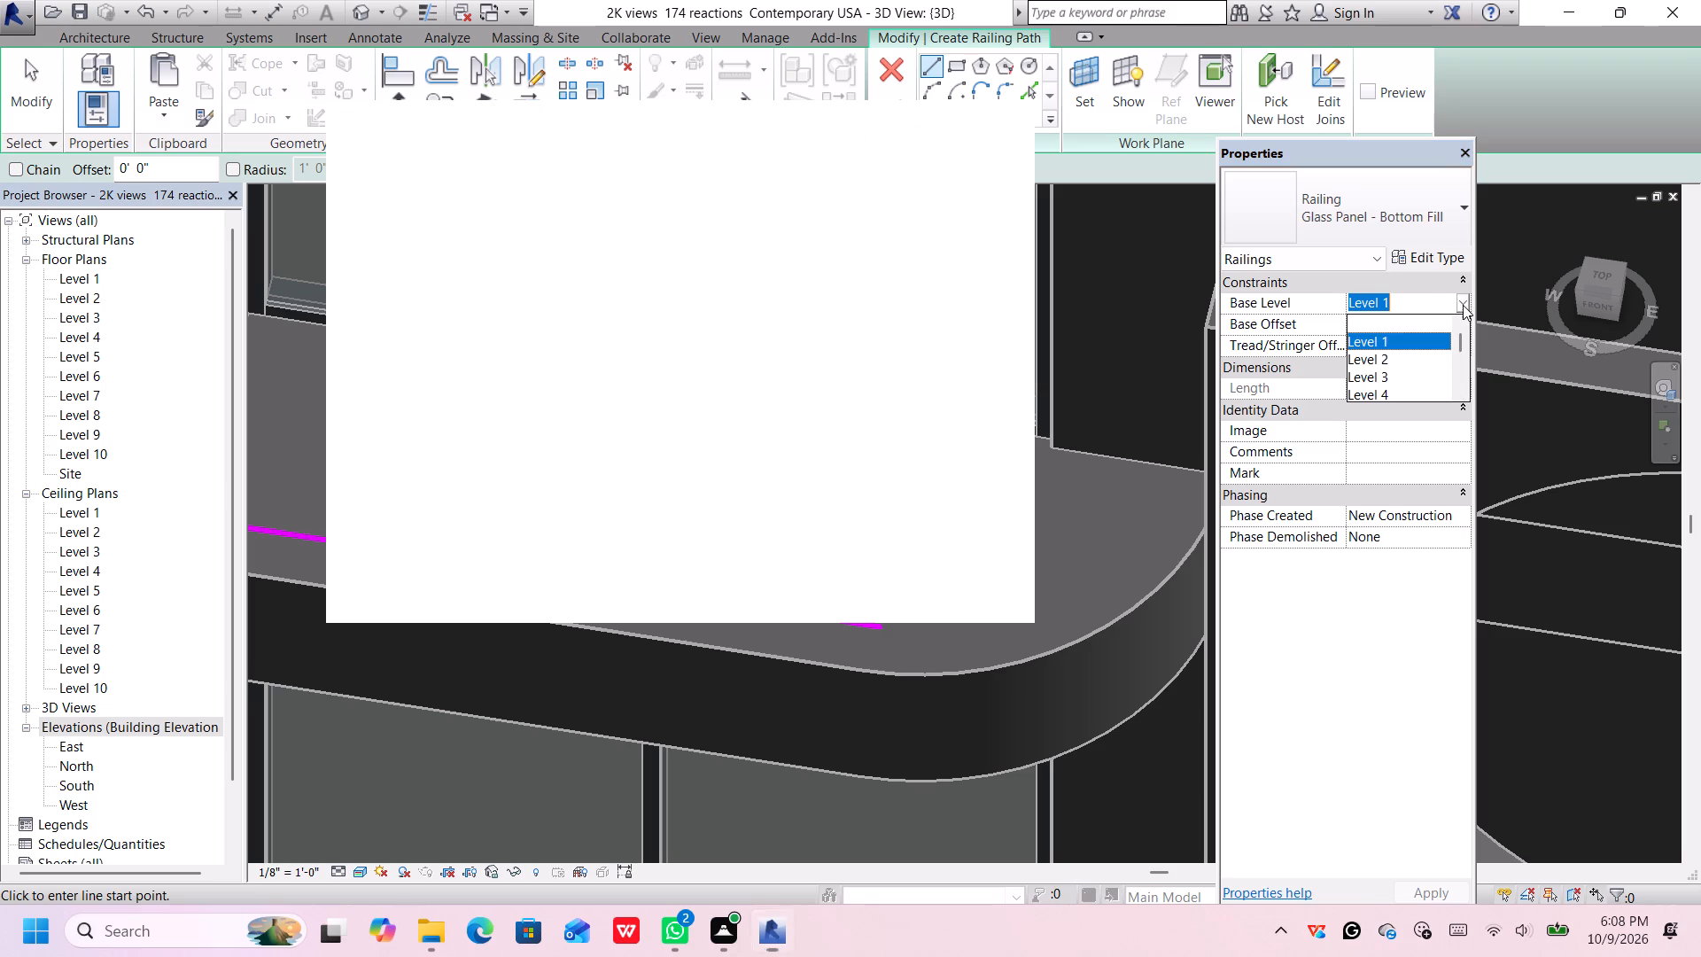
pyautogui.scroll(-2, 1386, 385)
pyautogui.scroll(1, 1386, 385)
pyautogui.scroll(-1, 1386, 385)
pyautogui.scroll(3, 1386, 373)
pyautogui.scroll(-1, 1384, 374)
pyautogui.click(1386, 344)
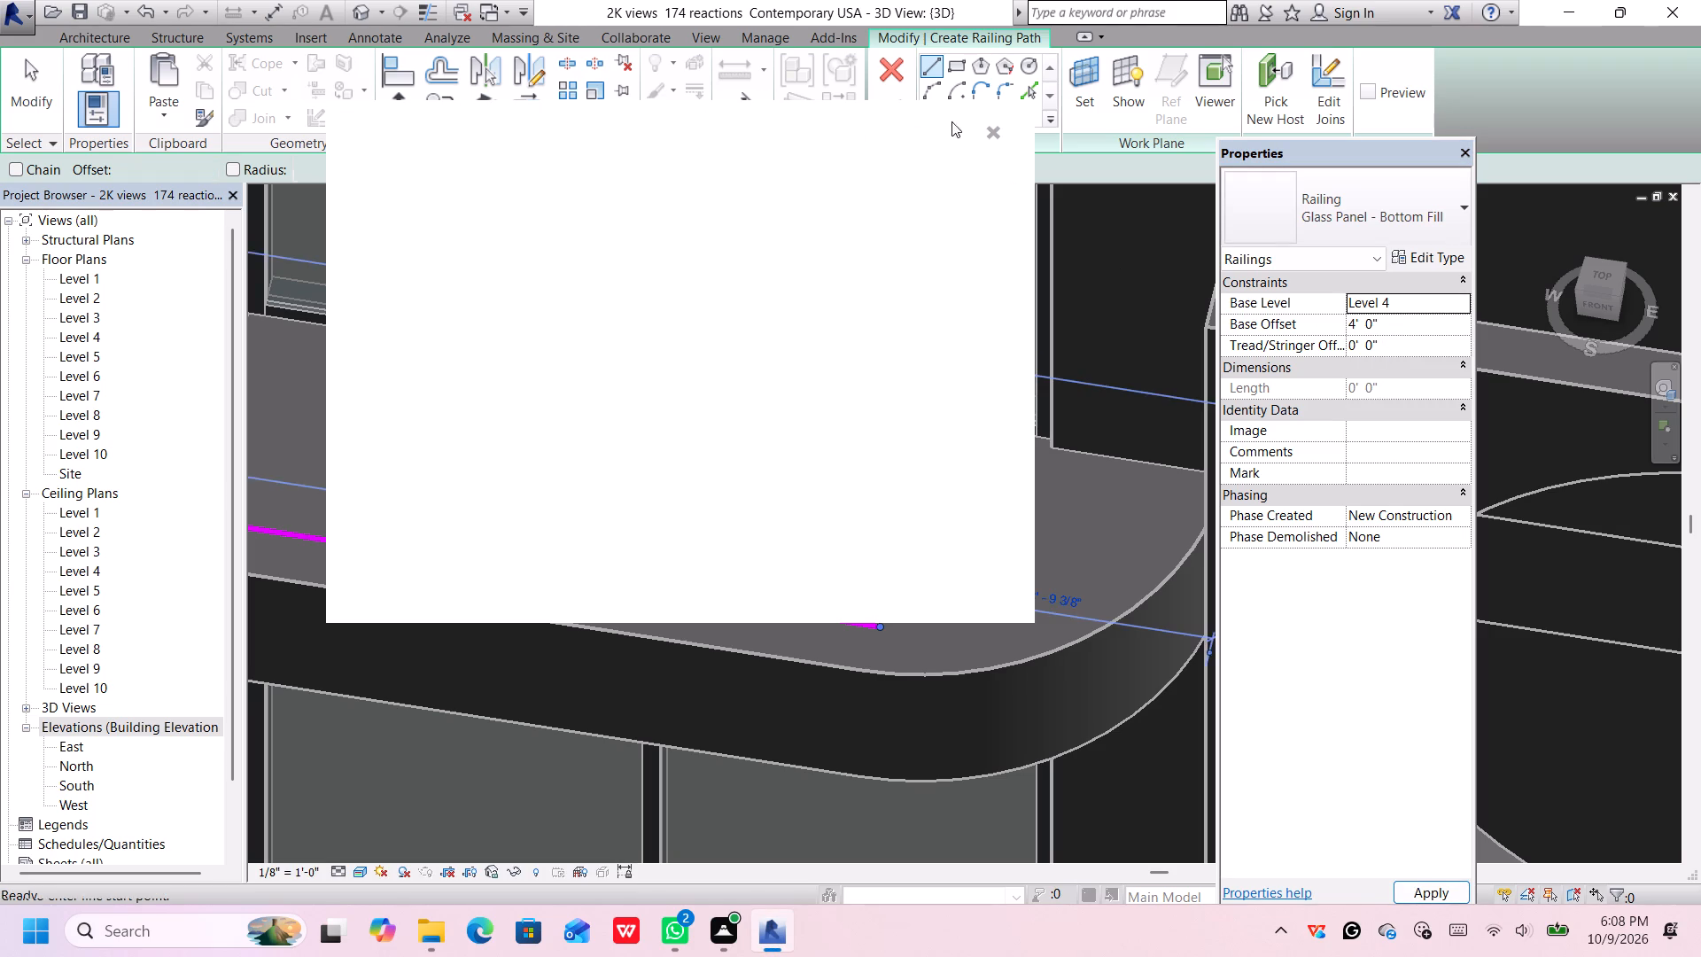
pyautogui.click(992, 126)
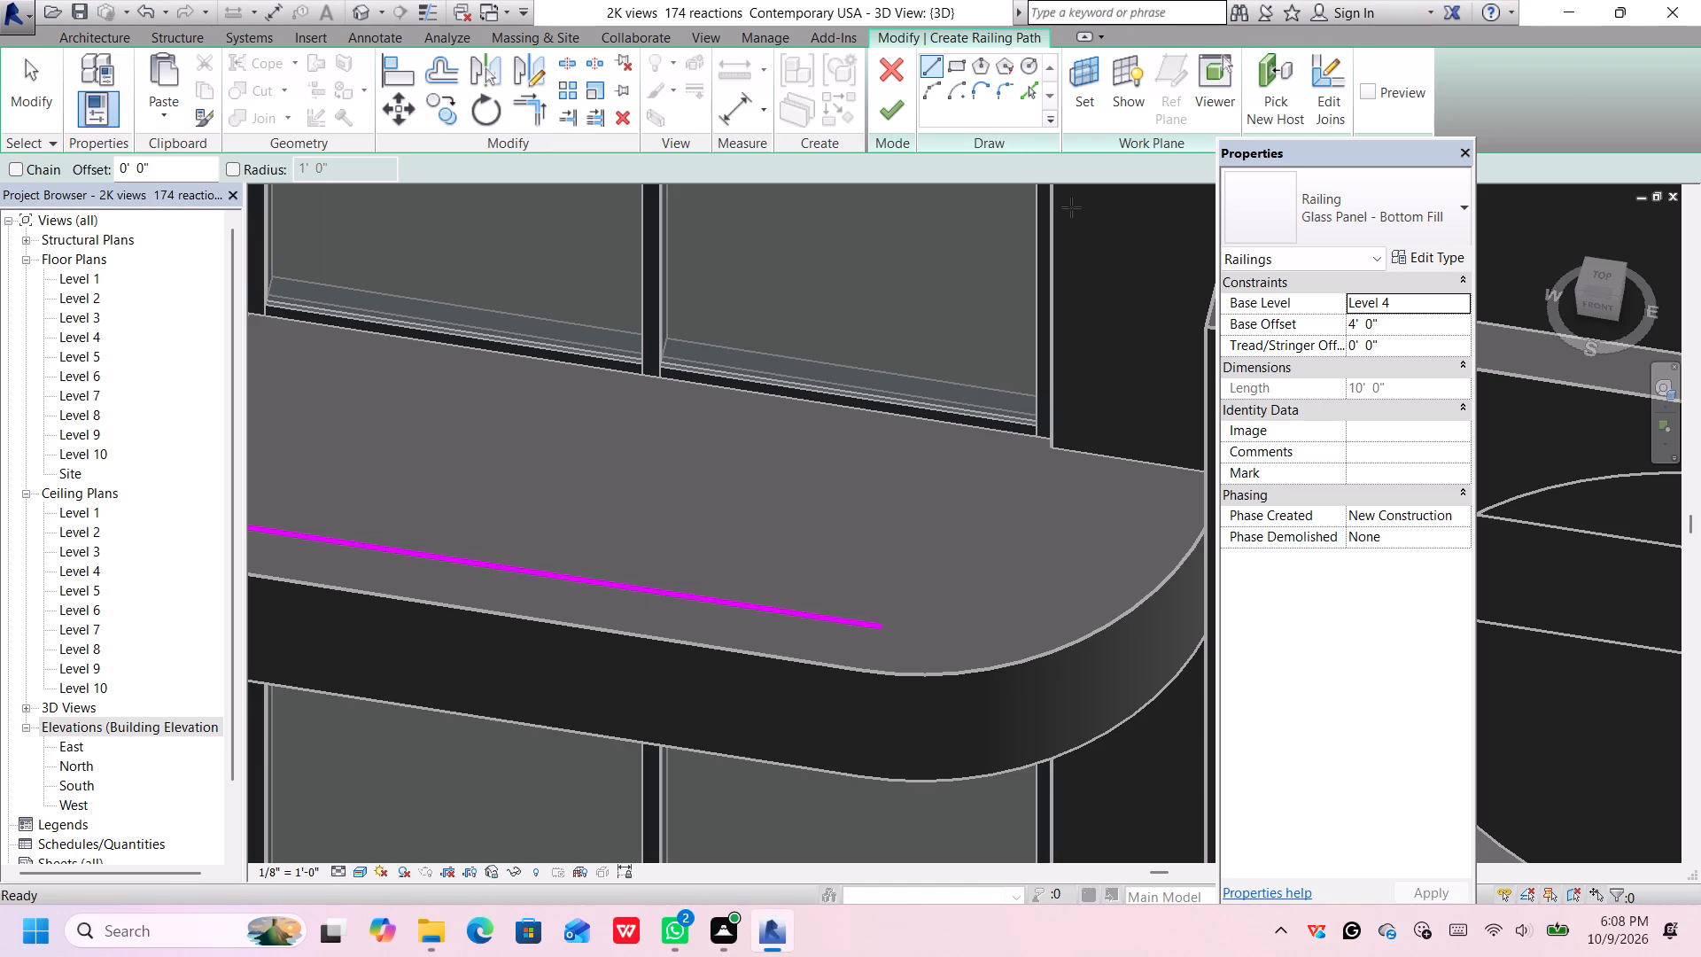
# Finish the railing sketch with its single straight path line.
pyautogui.scroll(-3, 695, 479)
pyautogui.scroll(1, 705, 490)
pyautogui.scroll(-4, 760, 501)
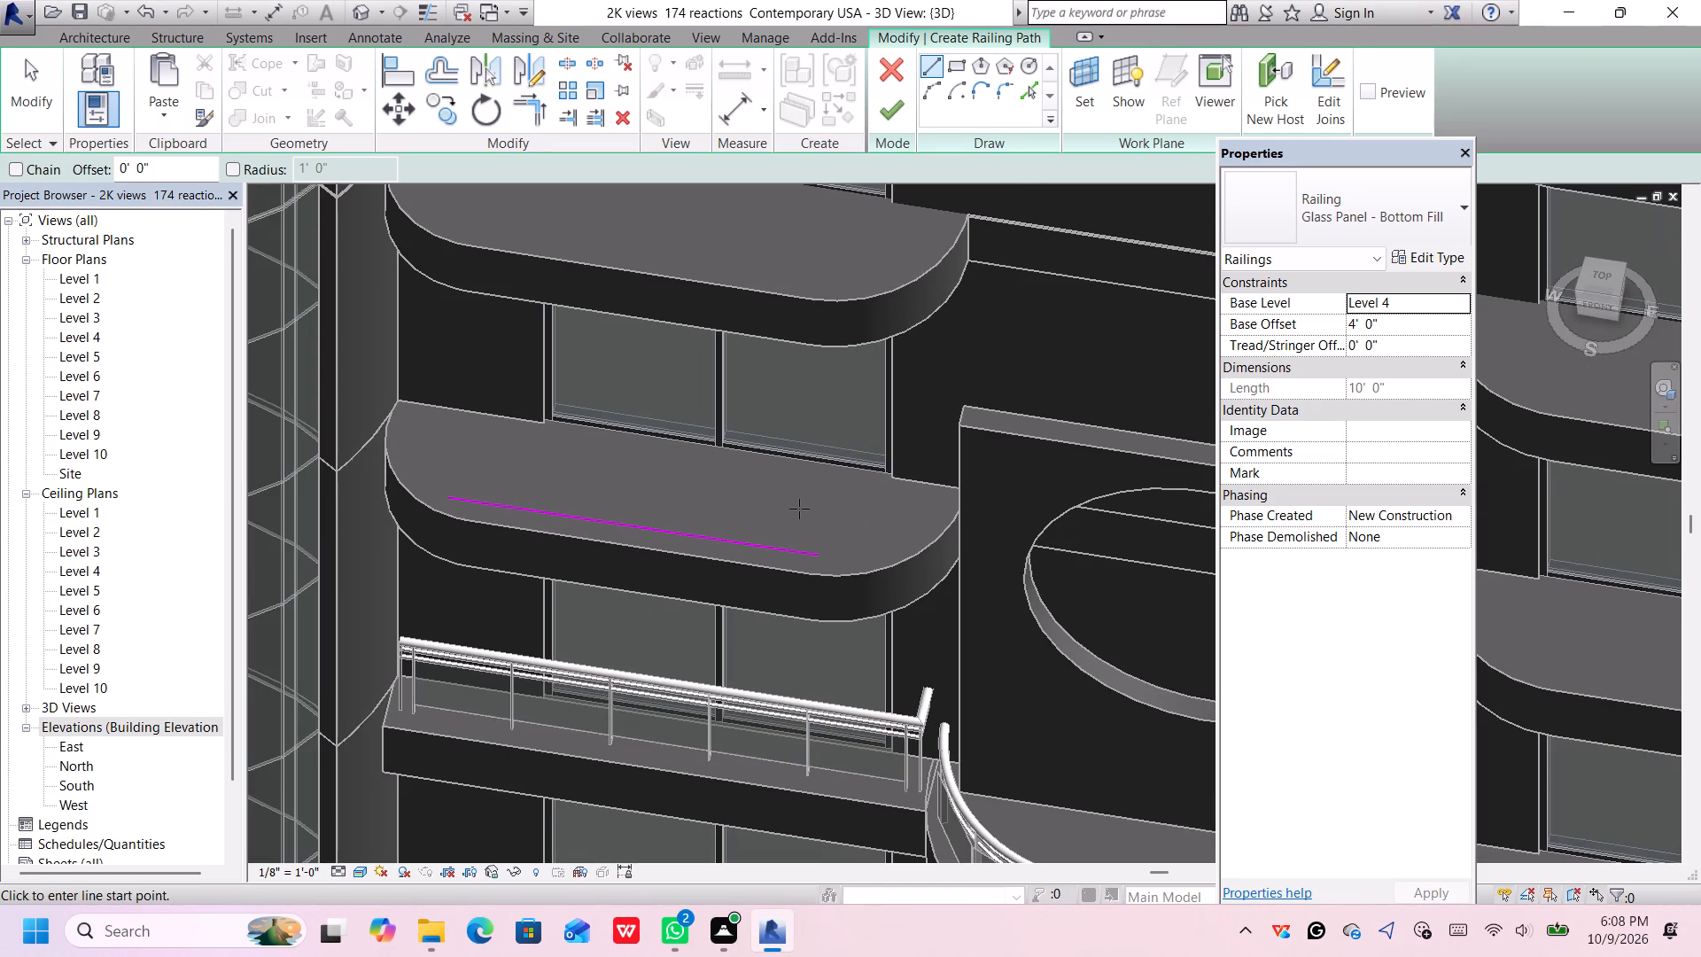
pyautogui.moveTo(799, 508); pyautogui.dragTo(844, 474, button='middle')
pyautogui.click(897, 105)
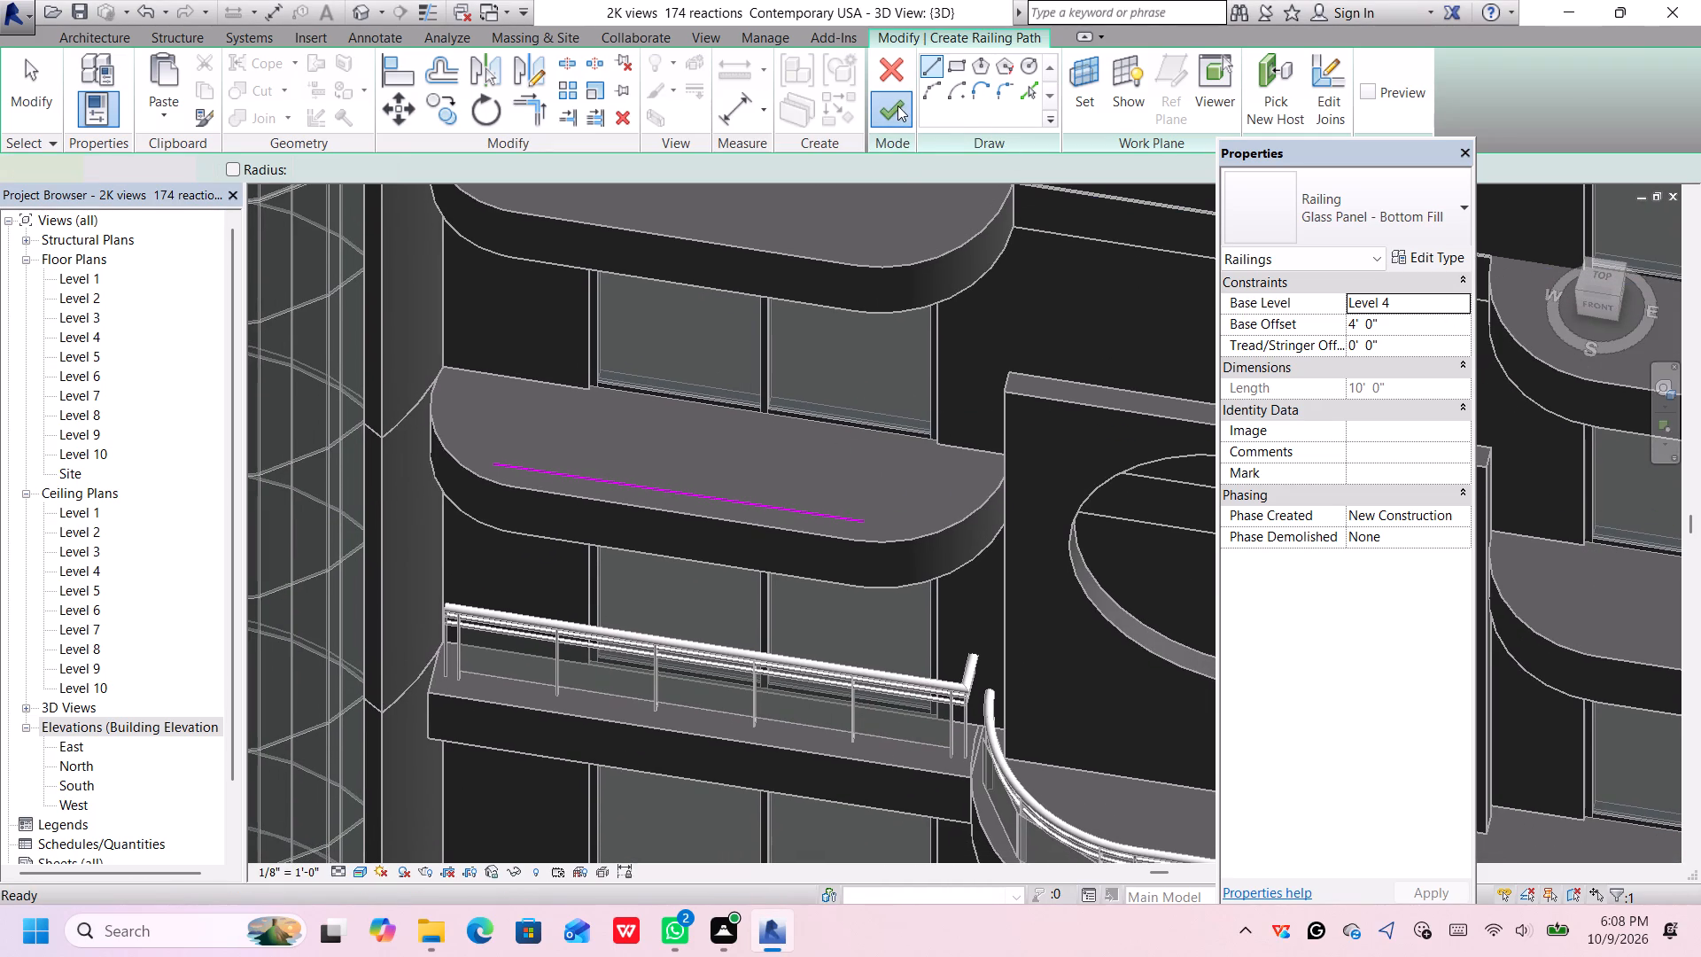
# Nudge the new 10'-0" railing forward from the building's front wall to the front of the lowest unrailed balcony beside the cylinder.
pyautogui.scroll(-3, 759, 880)
pyautogui.scroll(2, 815, 794)
pyautogui.scroll(-6, 817, 791)
pyautogui.moveTo(819, 794); pyautogui.dragTo(814, 602, button='middle')
pyautogui.scroll(-5, 815, 606)
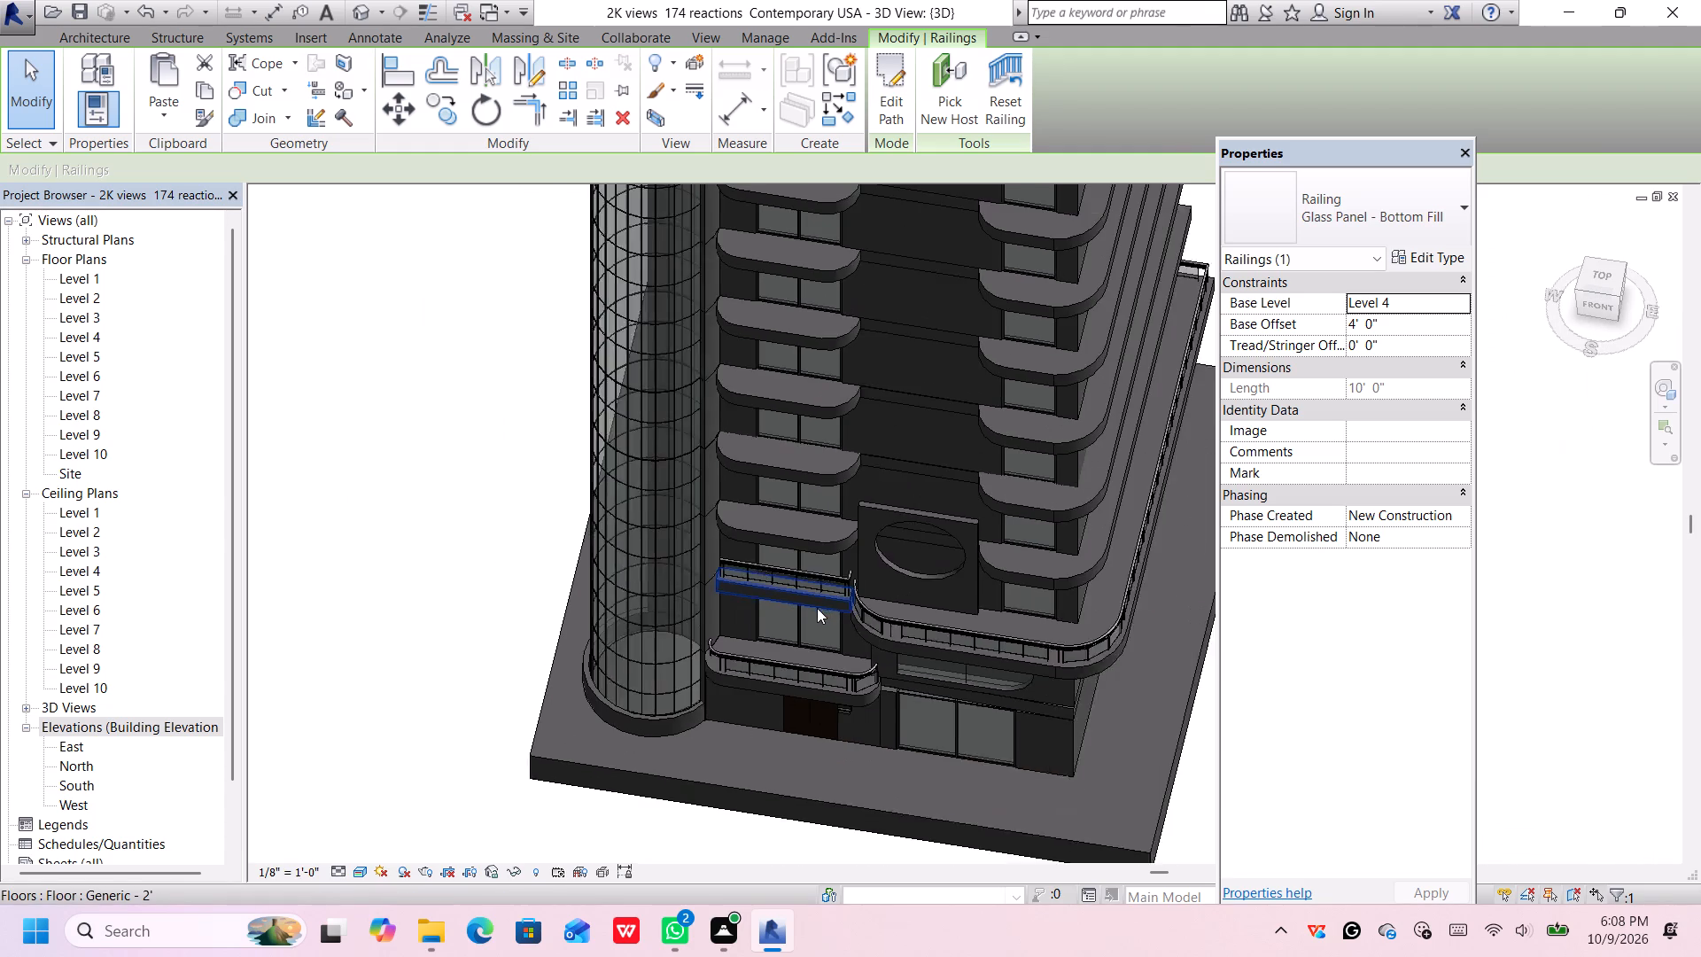
pyautogui.moveTo(1186, 726); pyautogui.dragTo(789, 771, button='middle')
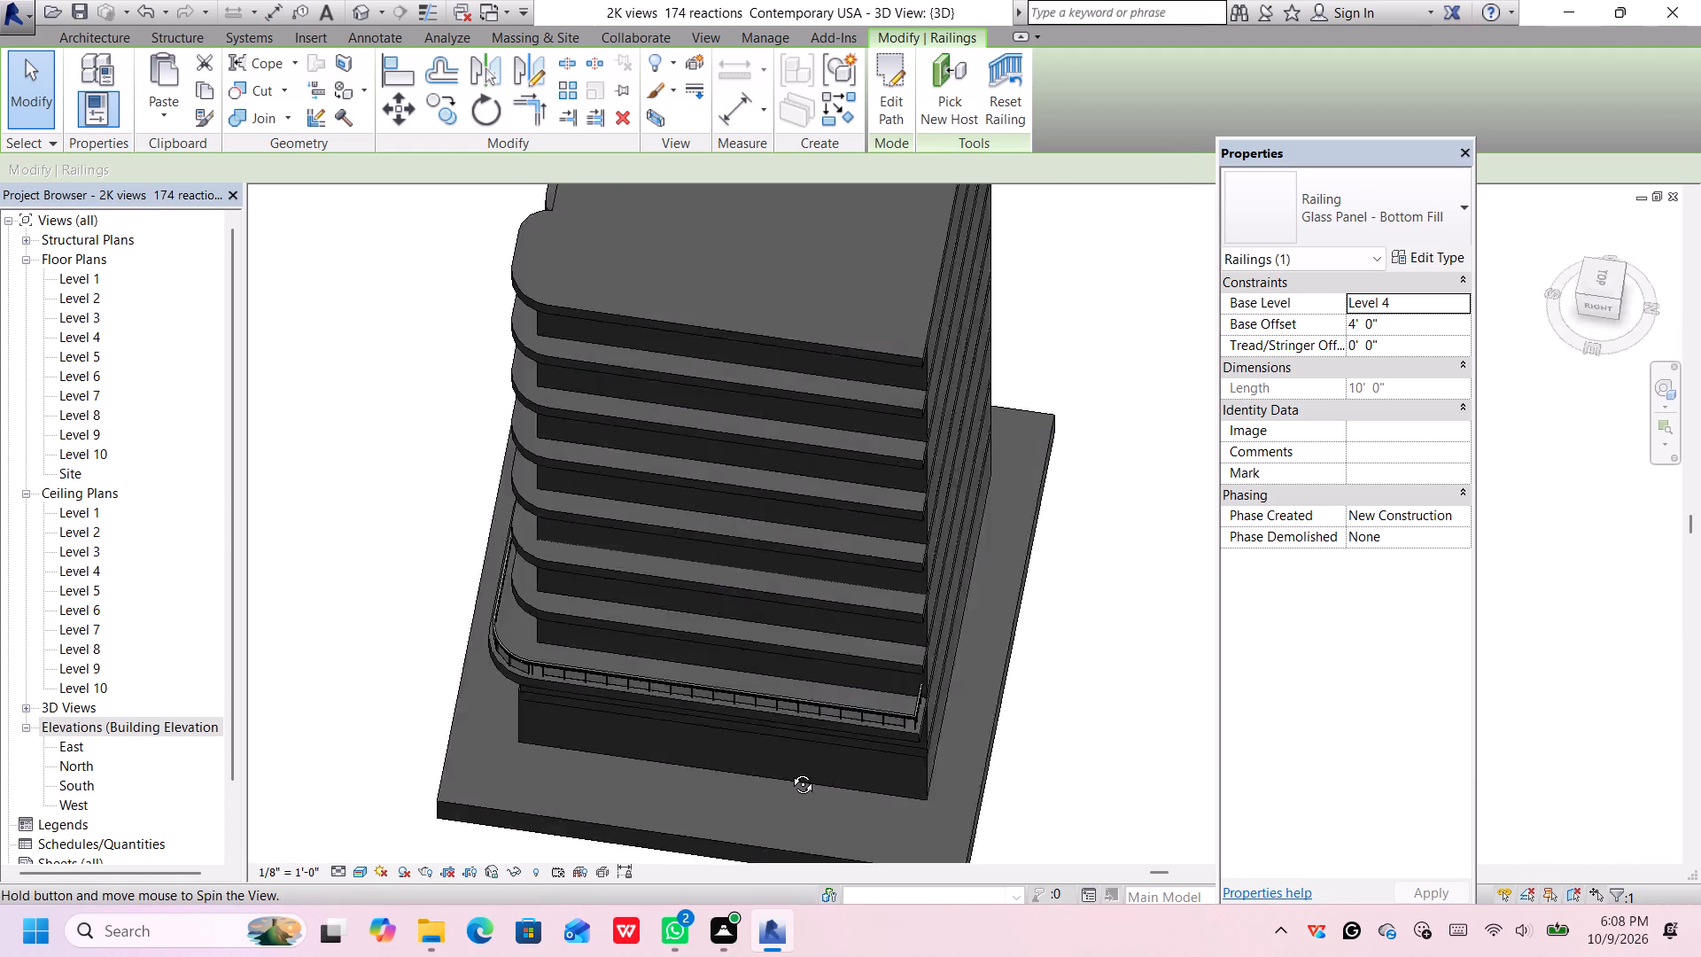
pyautogui.moveTo(789, 771); pyautogui.dragTo(1278, 707, button='middle')
pyautogui.keyDown('shift'); pyautogui.moveTo(1020, 744); pyautogui.dragTo(830, 822, button='middle'); pyautogui.keyUp('shift')
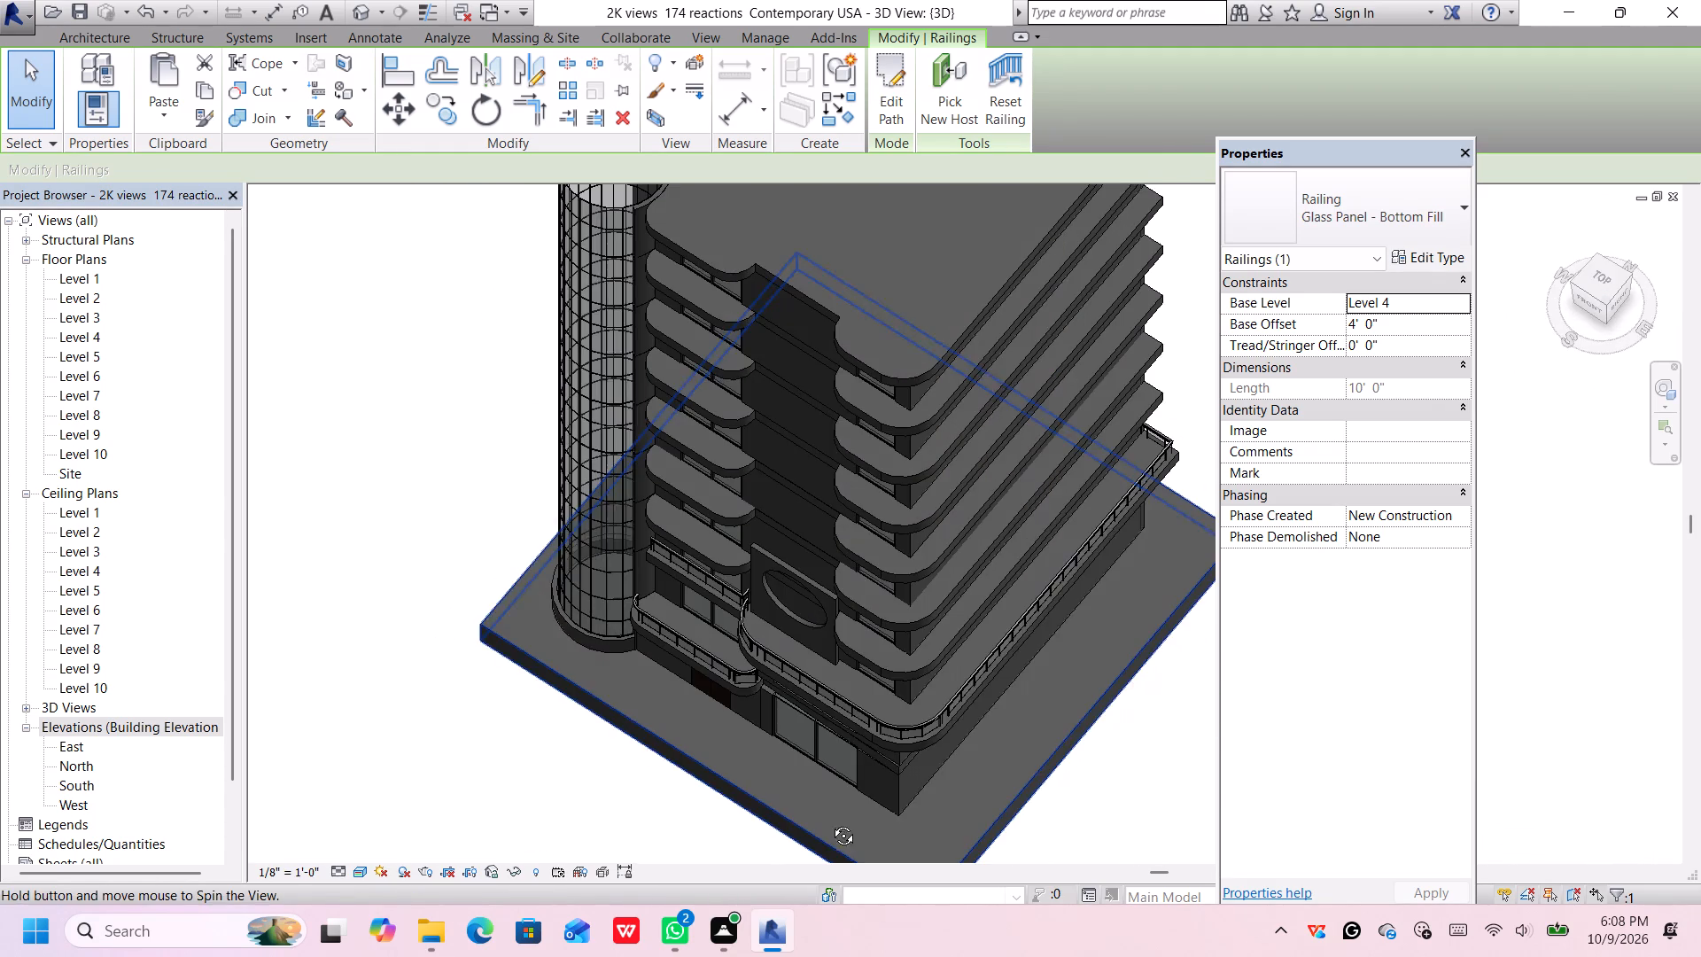
pyautogui.keyDown('shift'); pyautogui.moveTo(830, 822); pyautogui.dragTo(831, 822, button='middle'); pyautogui.keyUp('shift')
pyautogui.press('Down')
pyautogui.press('Down')
pyautogui.press('Down')
pyautogui.press('Down')
pyautogui.press('Down')
pyautogui.press('Down')
pyautogui.press('Down')
pyautogui.press('Down')
pyautogui.press('Down')
pyautogui.press('Down')
pyautogui.press('Down')
pyautogui.press('Down')
pyautogui.press('Down')
pyautogui.press('Down')
pyautogui.press('Down')
pyautogui.press('Down')
pyautogui.press('Down')
pyautogui.press('Down')
pyautogui.press('Down')
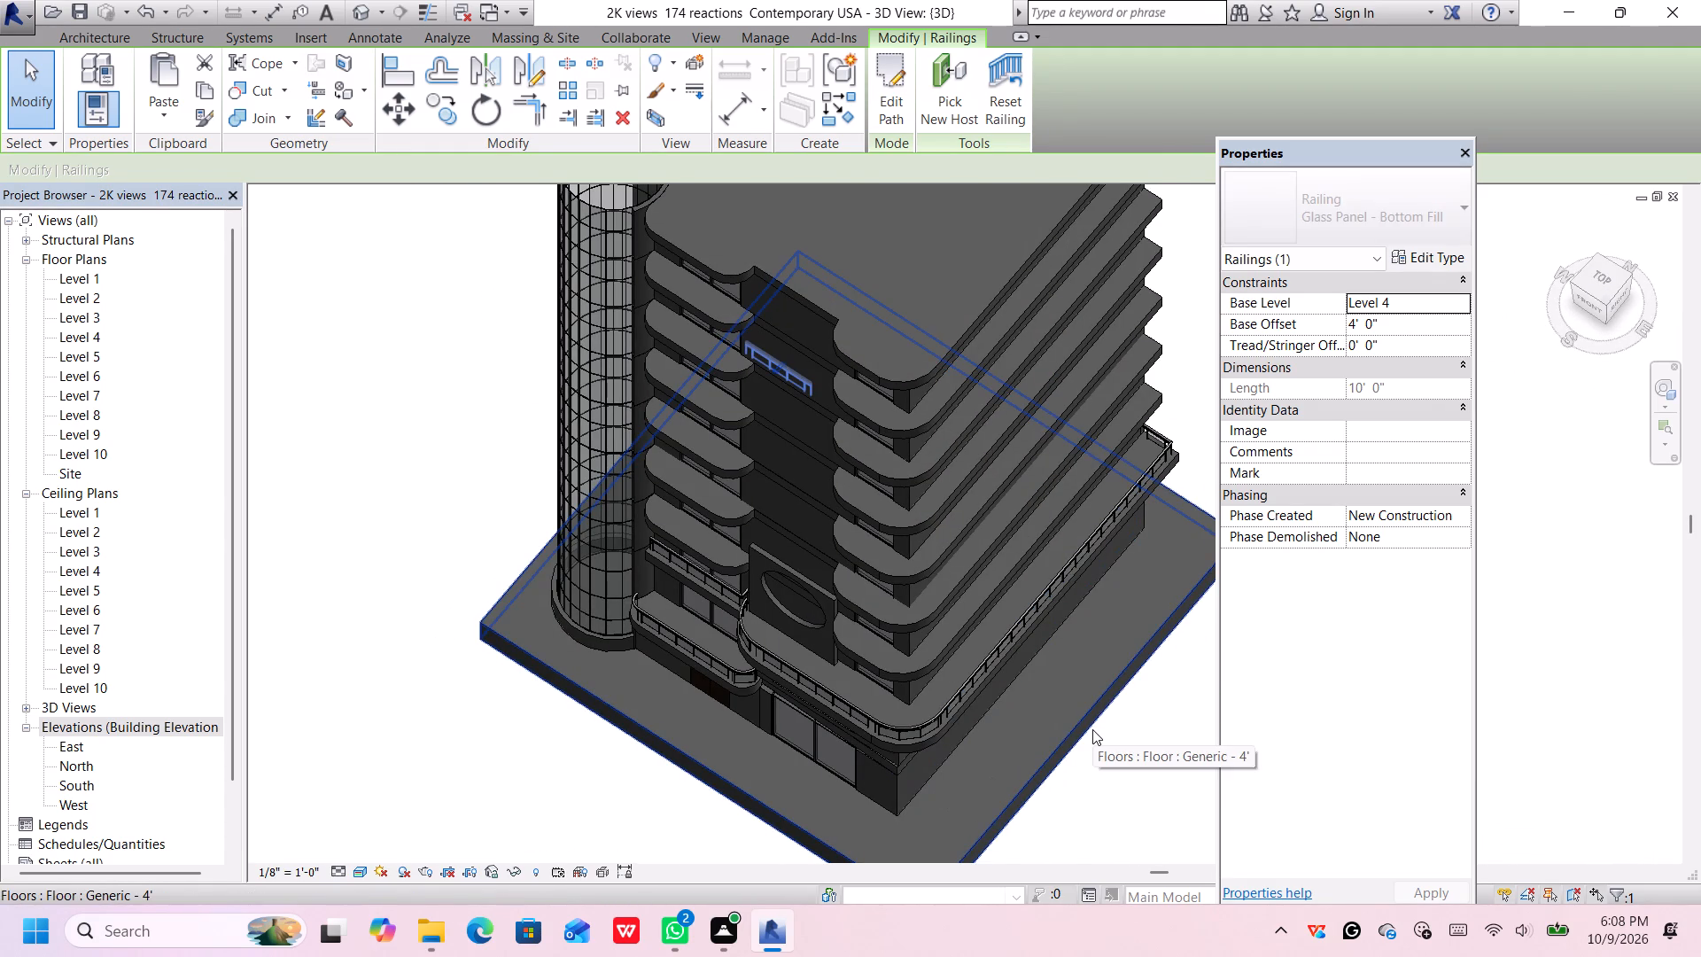
pyautogui.press('Down')
pyautogui.press('Down')
pyautogui.press('Down')
pyautogui.press('Down')
pyautogui.press('Down')
pyautogui.press('Down')
pyautogui.press('Down')
pyautogui.press('Down')
pyautogui.press('Down')
pyautogui.press('Down')
pyautogui.press('Down')
pyautogui.press('Down')
pyautogui.press('Down')
pyautogui.press('Down')
pyautogui.press('Down')
pyautogui.press('Down')
pyautogui.press('Down')
pyautogui.press('Down')
pyautogui.press('Down')
pyautogui.press('Down')
pyautogui.press('Down')
pyautogui.press('Down')
pyautogui.press('Down')
pyautogui.press('Down')
pyautogui.press('Down')
pyautogui.press('Down')
pyautogui.press('Down')
pyautogui.press('Down')
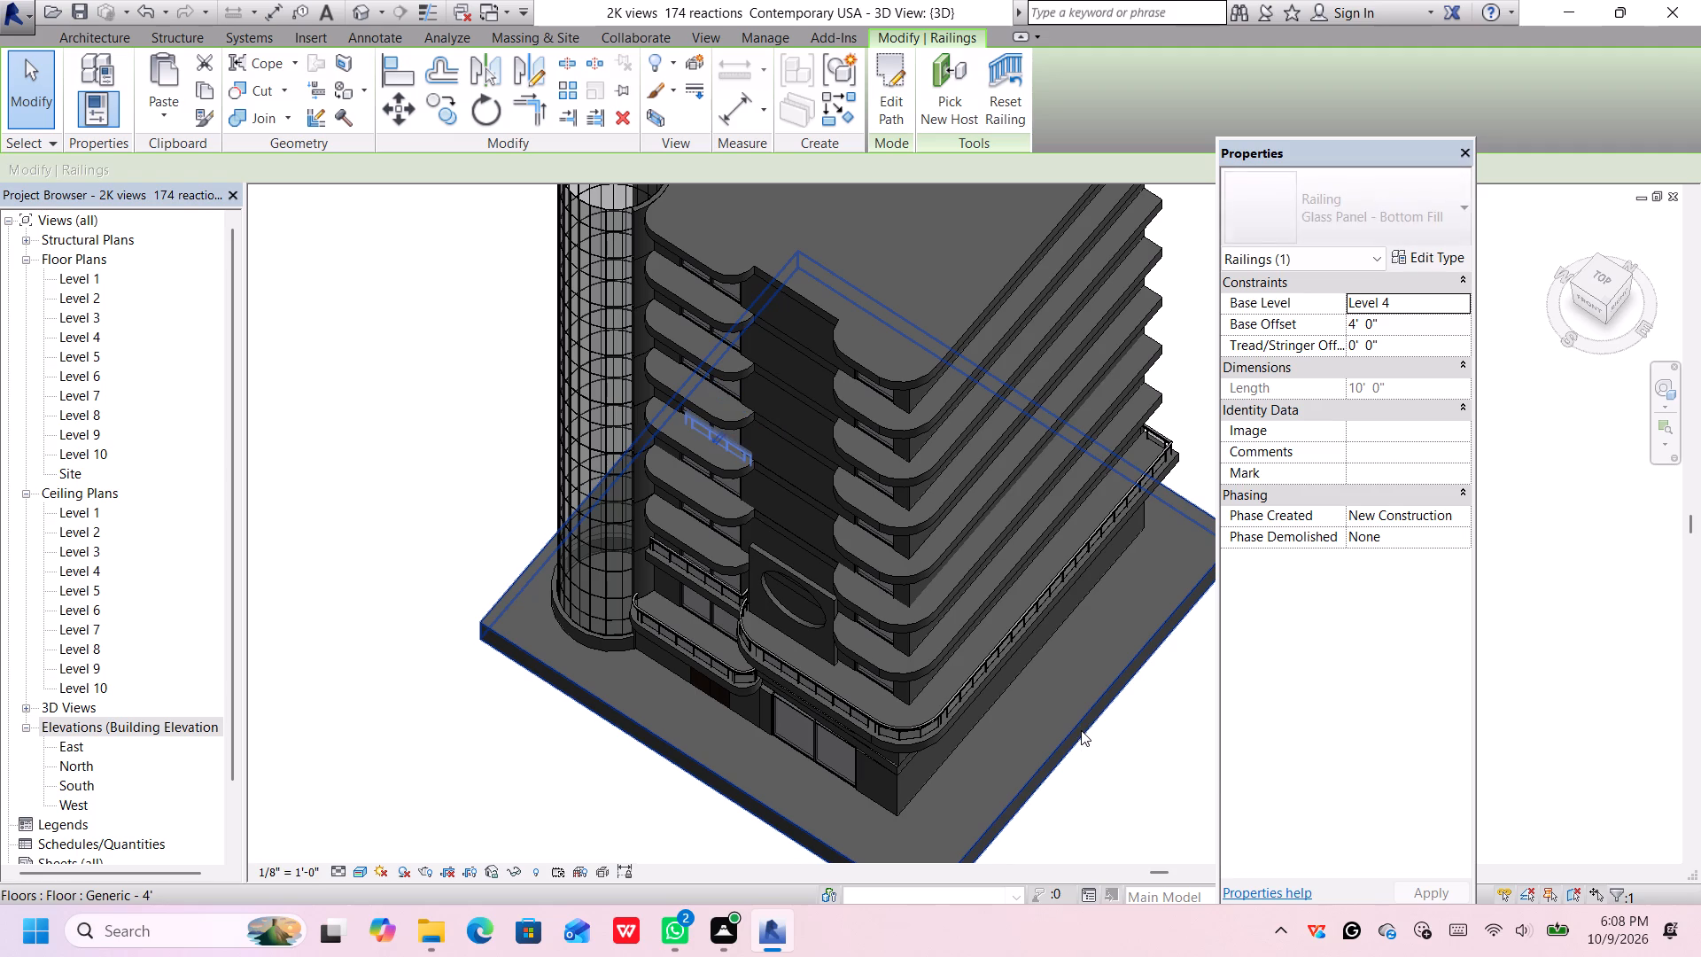
pyautogui.press('Down')
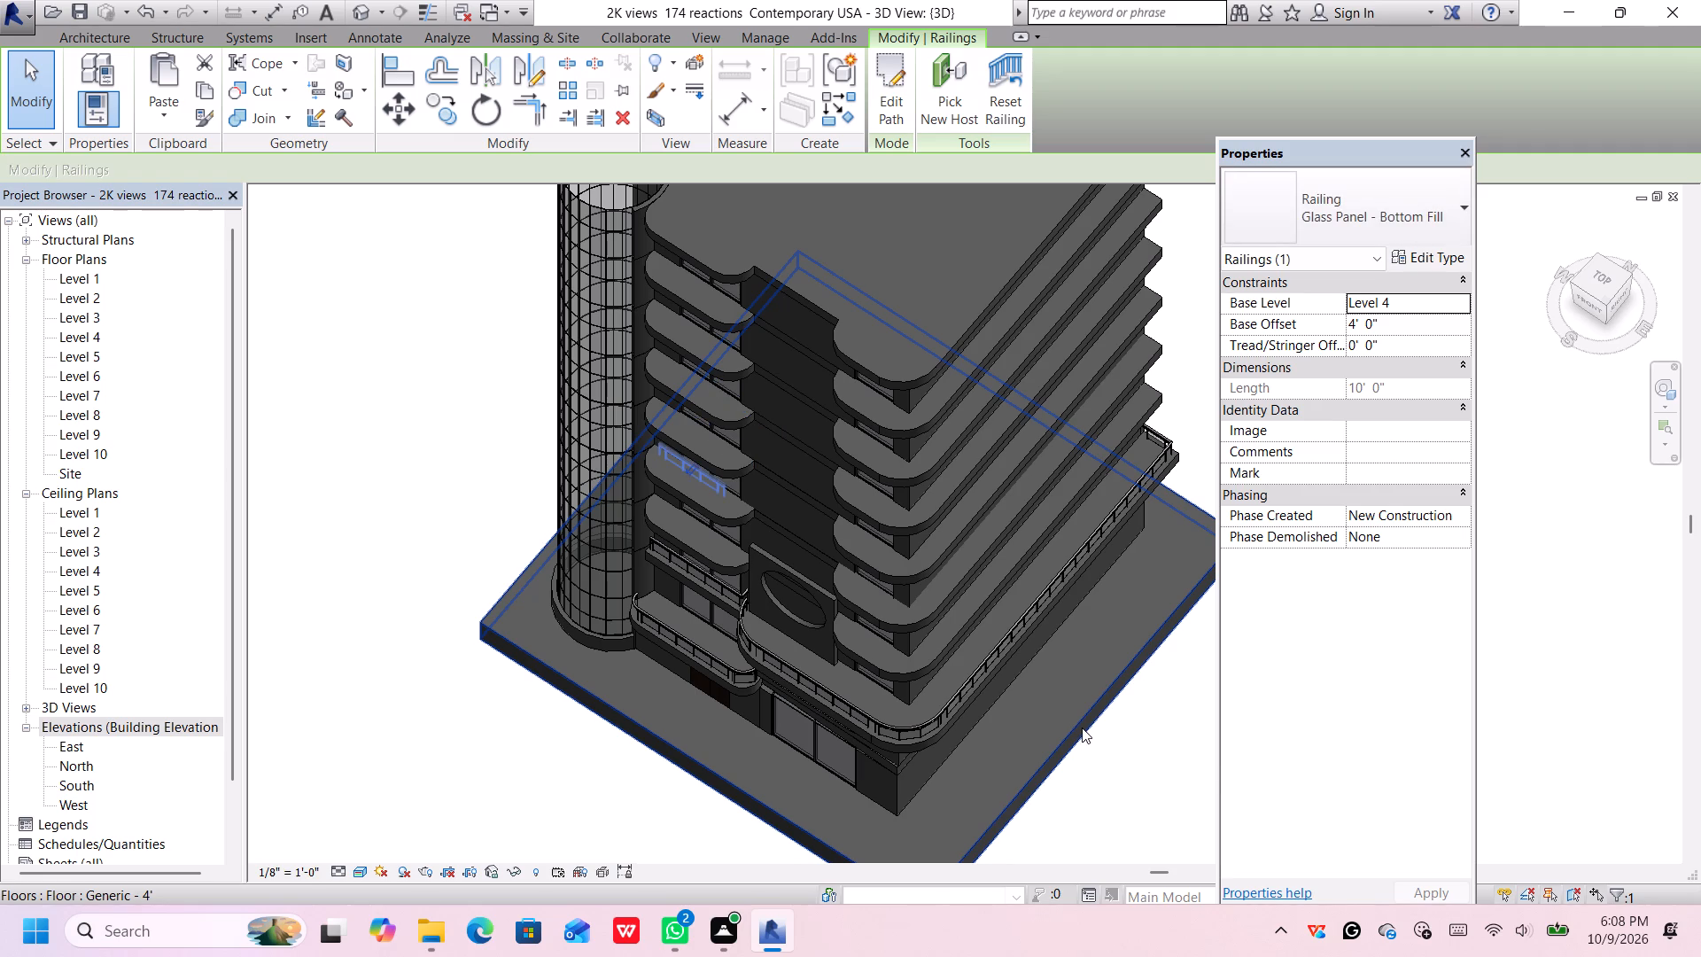
pyautogui.press('Down')
pyautogui.press('Down')
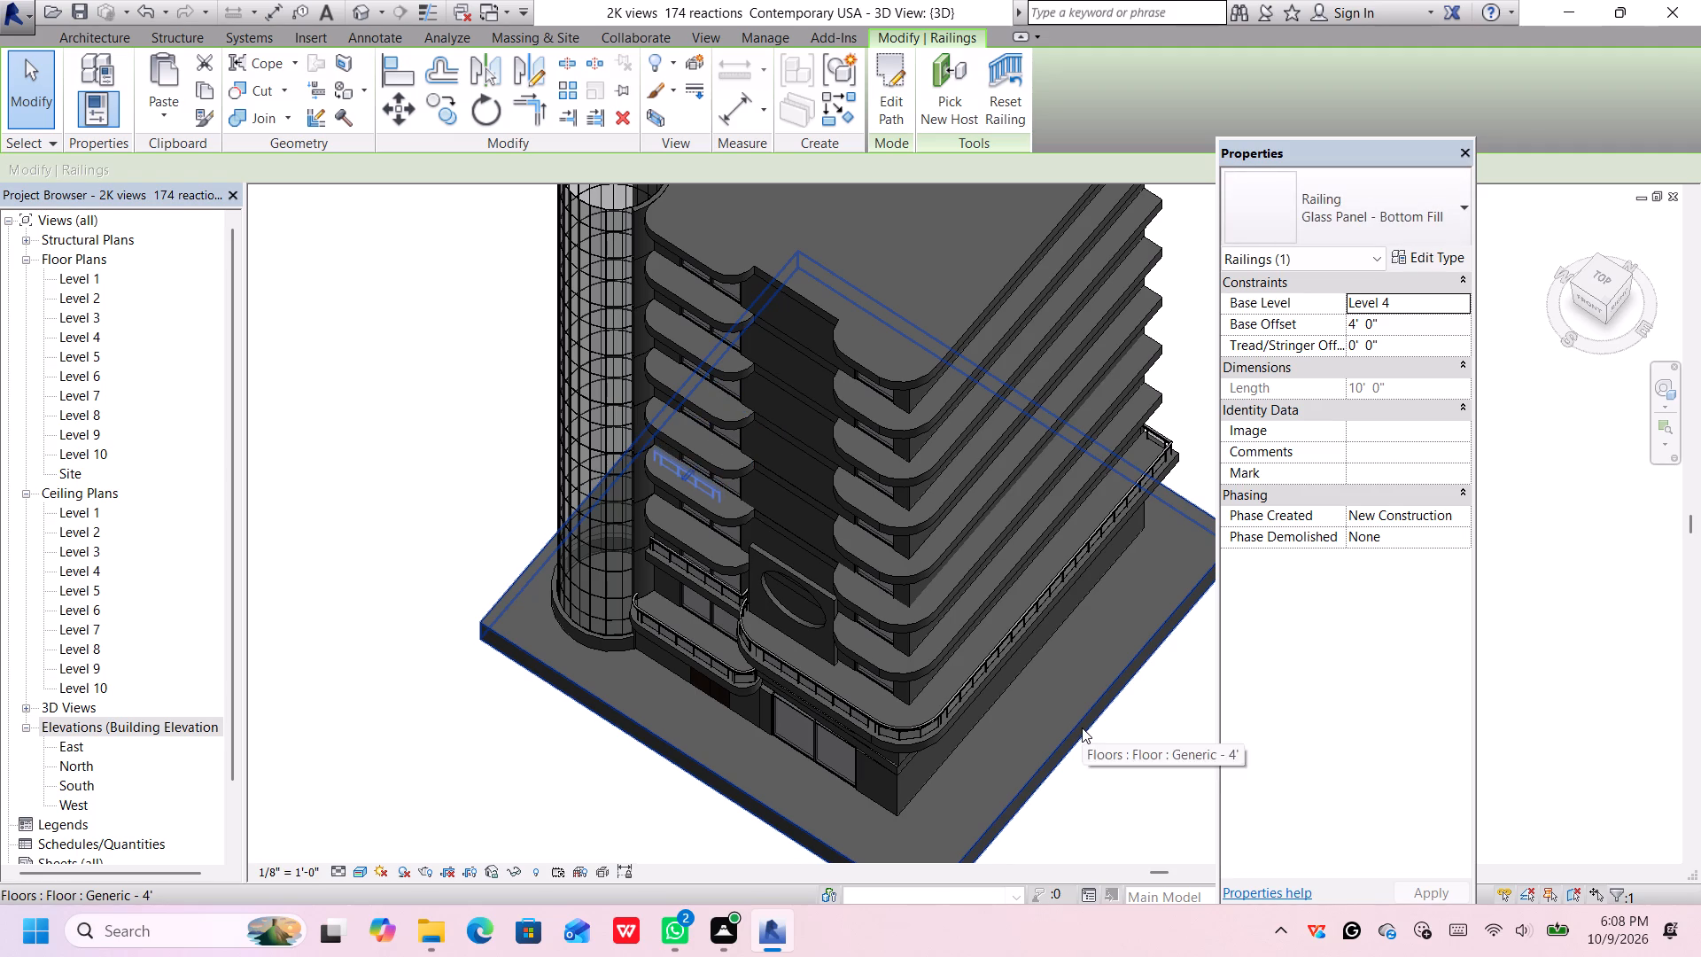
pyautogui.press('Down')
pyautogui.press('Down')
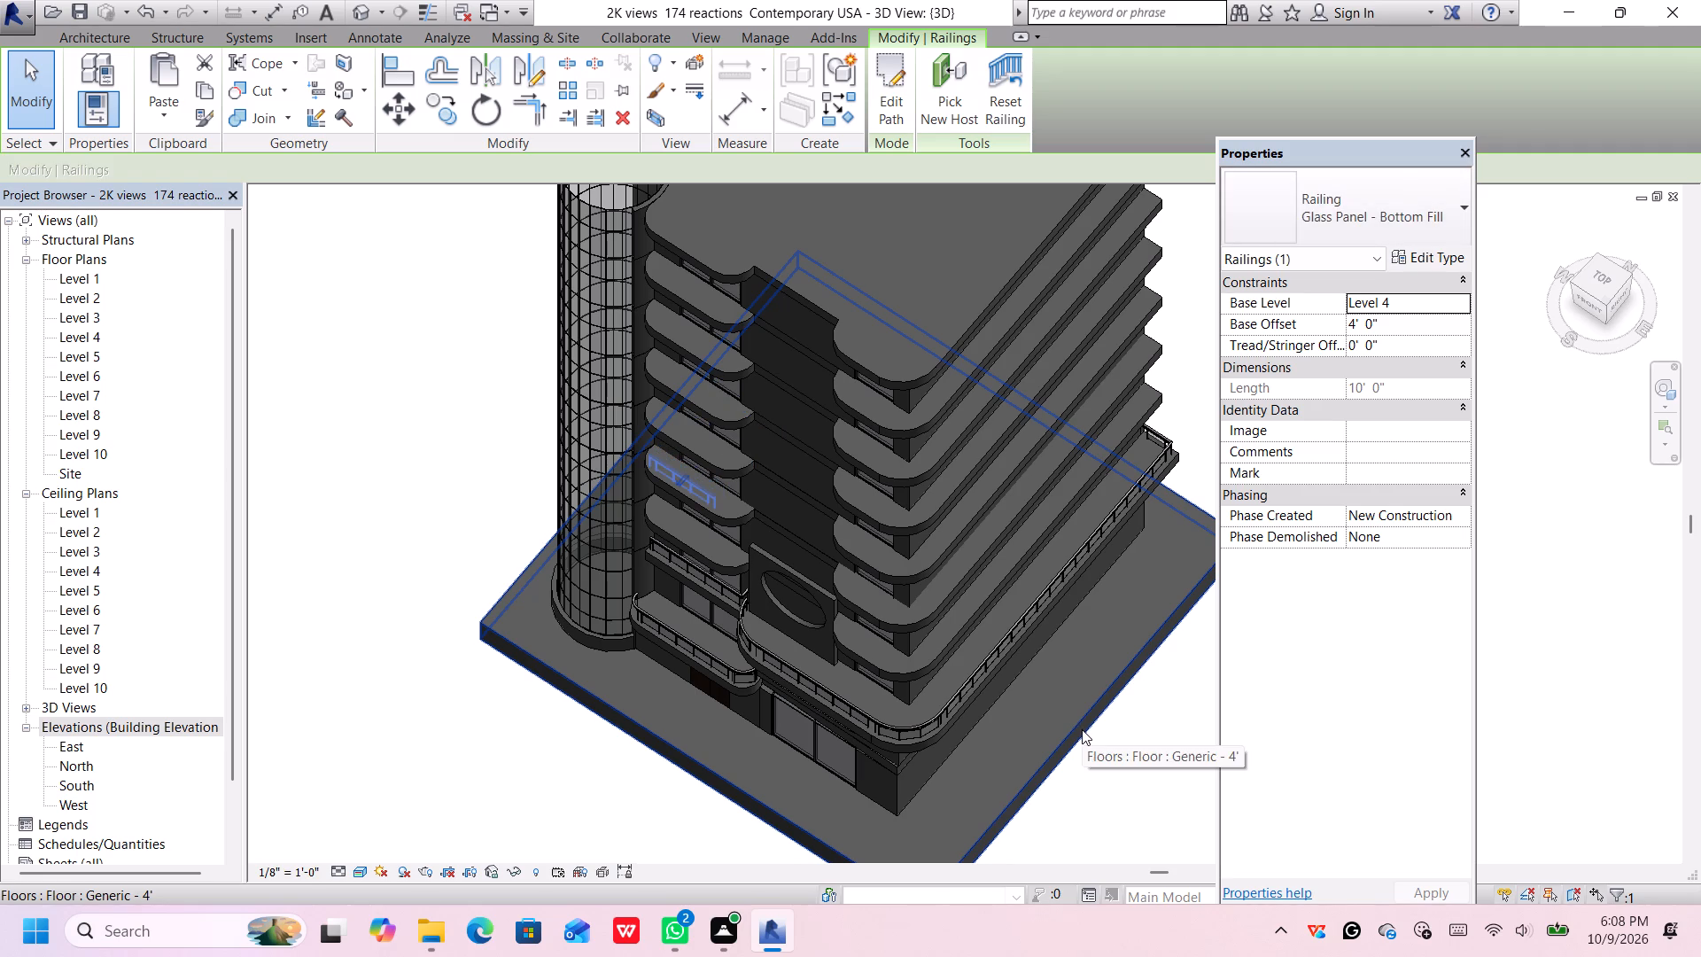
pyautogui.press('Down')
pyautogui.press('Down')
pyautogui.press('Down')
pyautogui.press('Down')
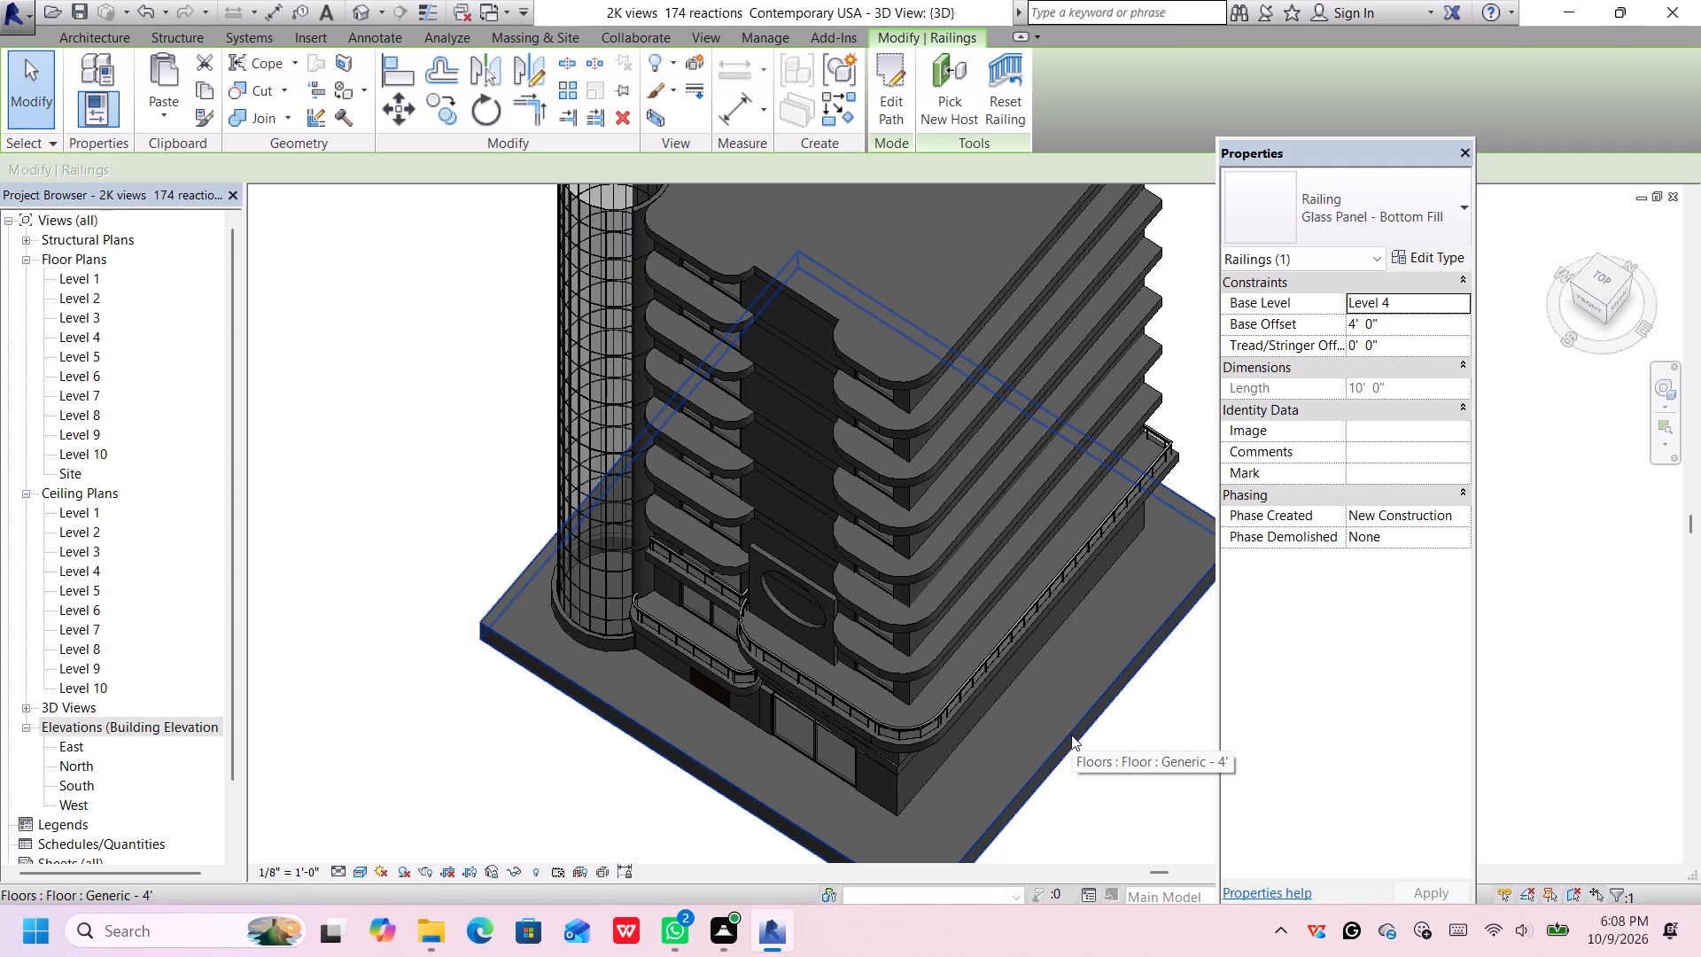
pyautogui.scroll(2, 655, 650)
pyautogui.press('Down')
pyautogui.press('Down')
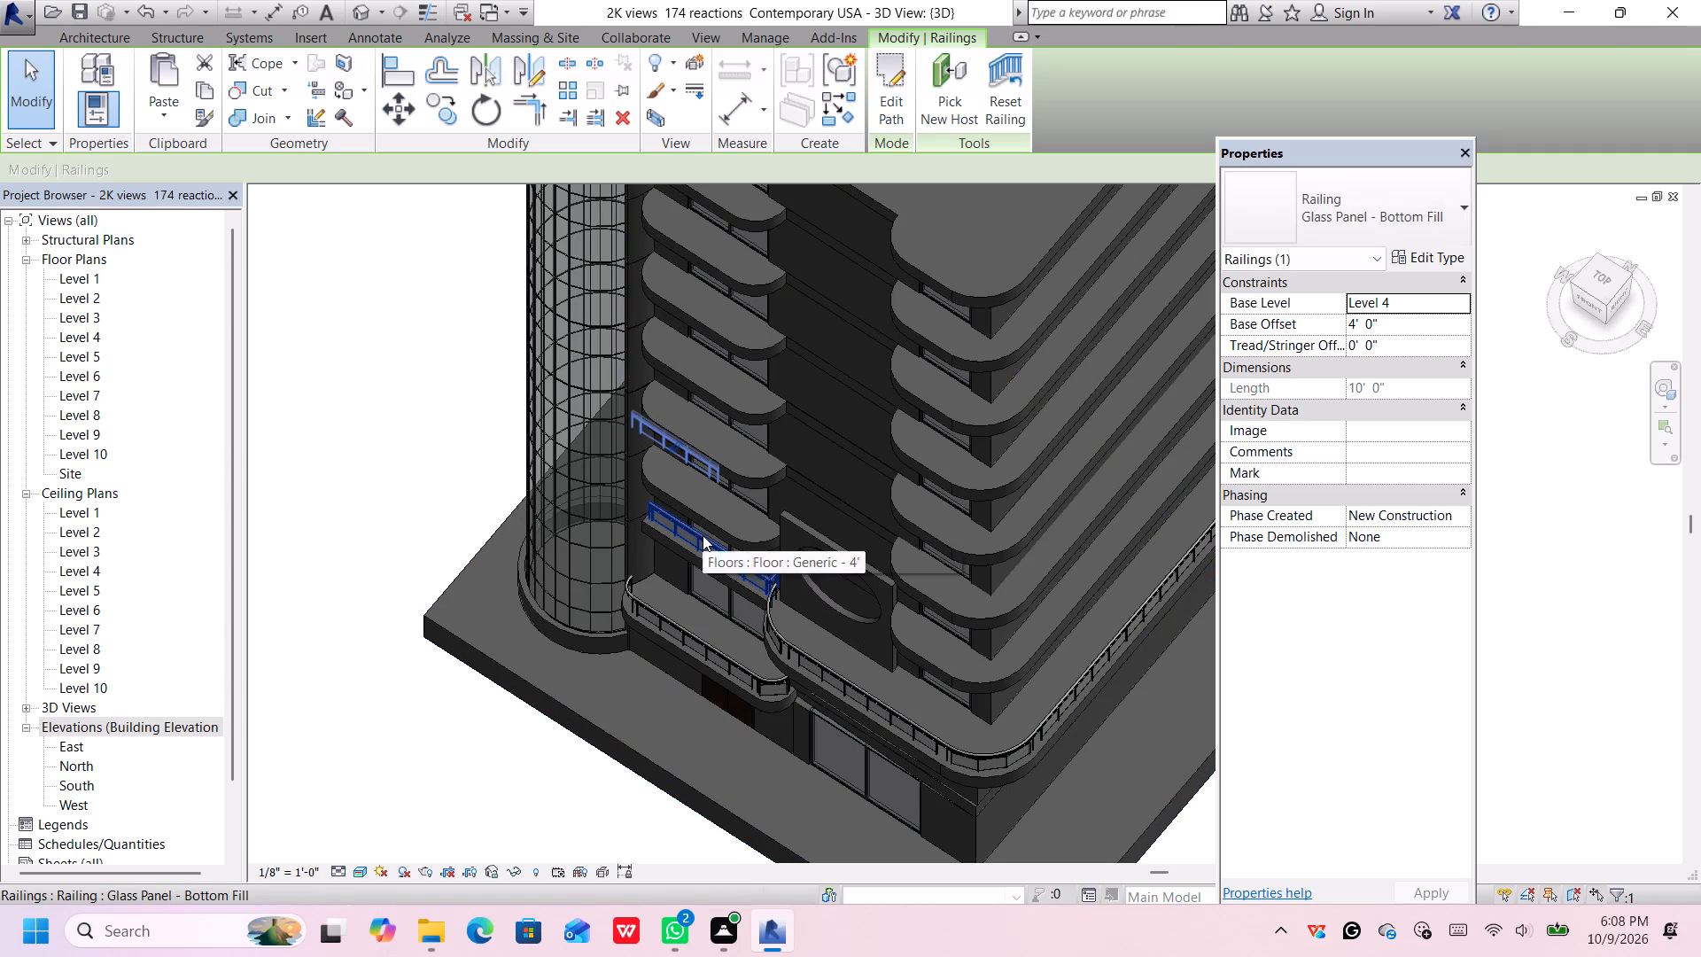
pyautogui.press('Down')
pyautogui.press('Down')
pyautogui.press('Down')
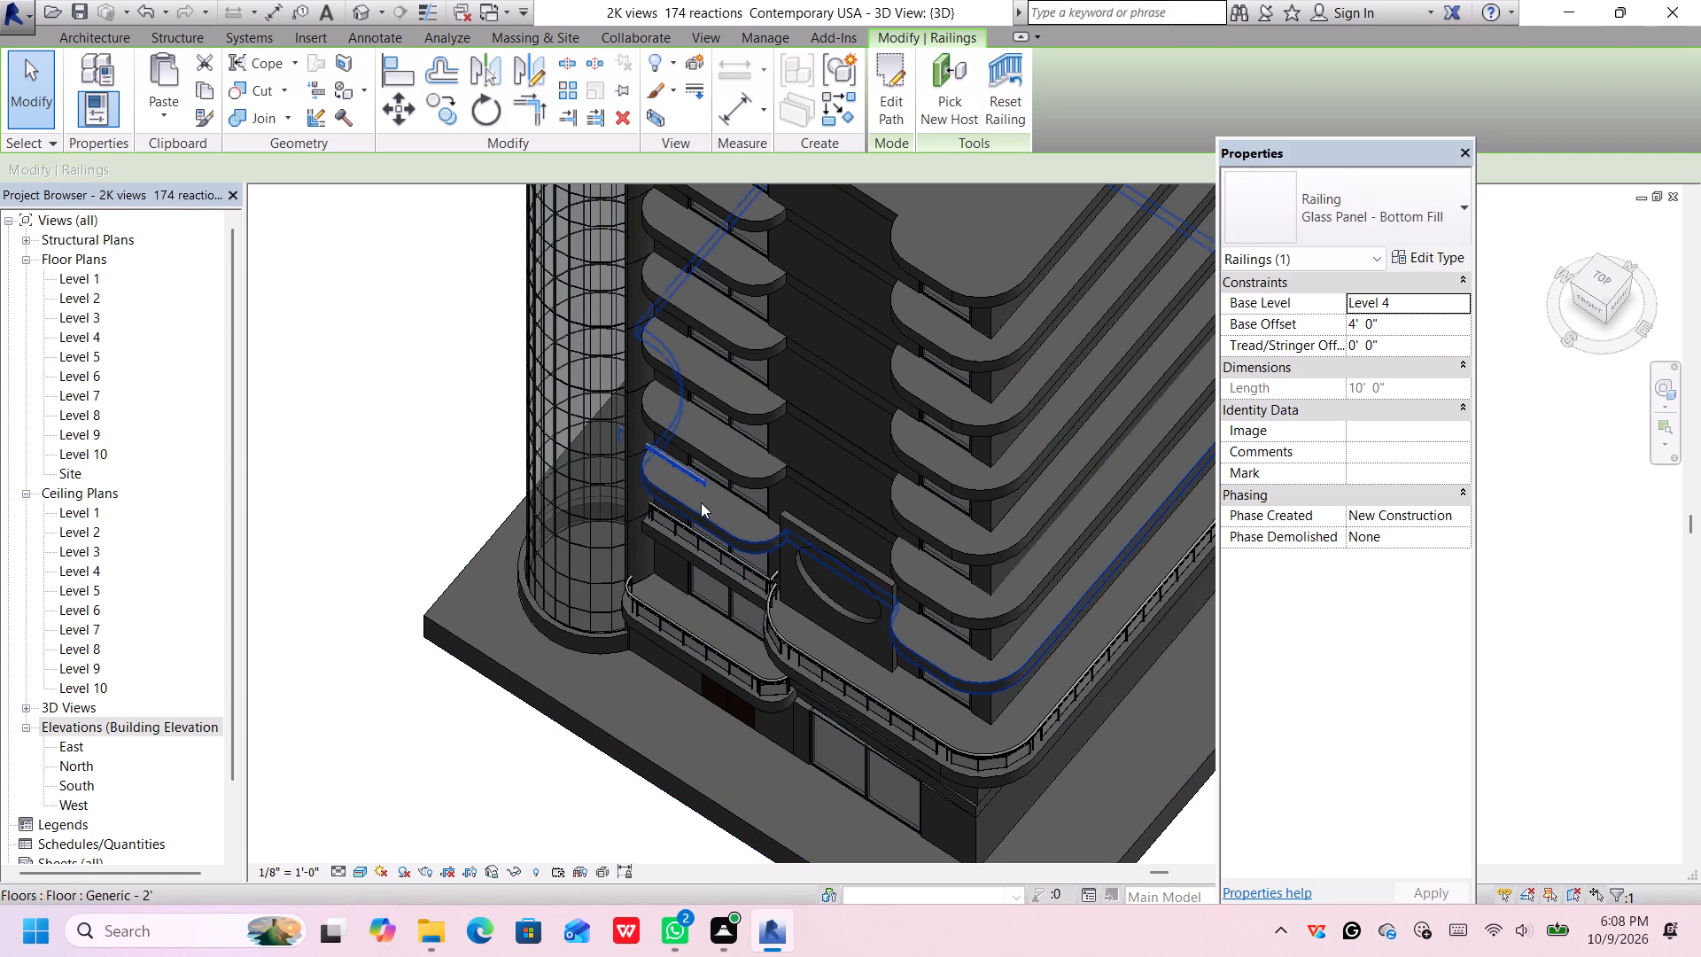
pyautogui.press('Down')
pyautogui.press('Down')
# Set the new railing's base offset to 6' 0".
pyautogui.scroll(3, 694, 502)
pyautogui.moveTo(697, 503); pyautogui.dragTo(683, 487, button='middle')
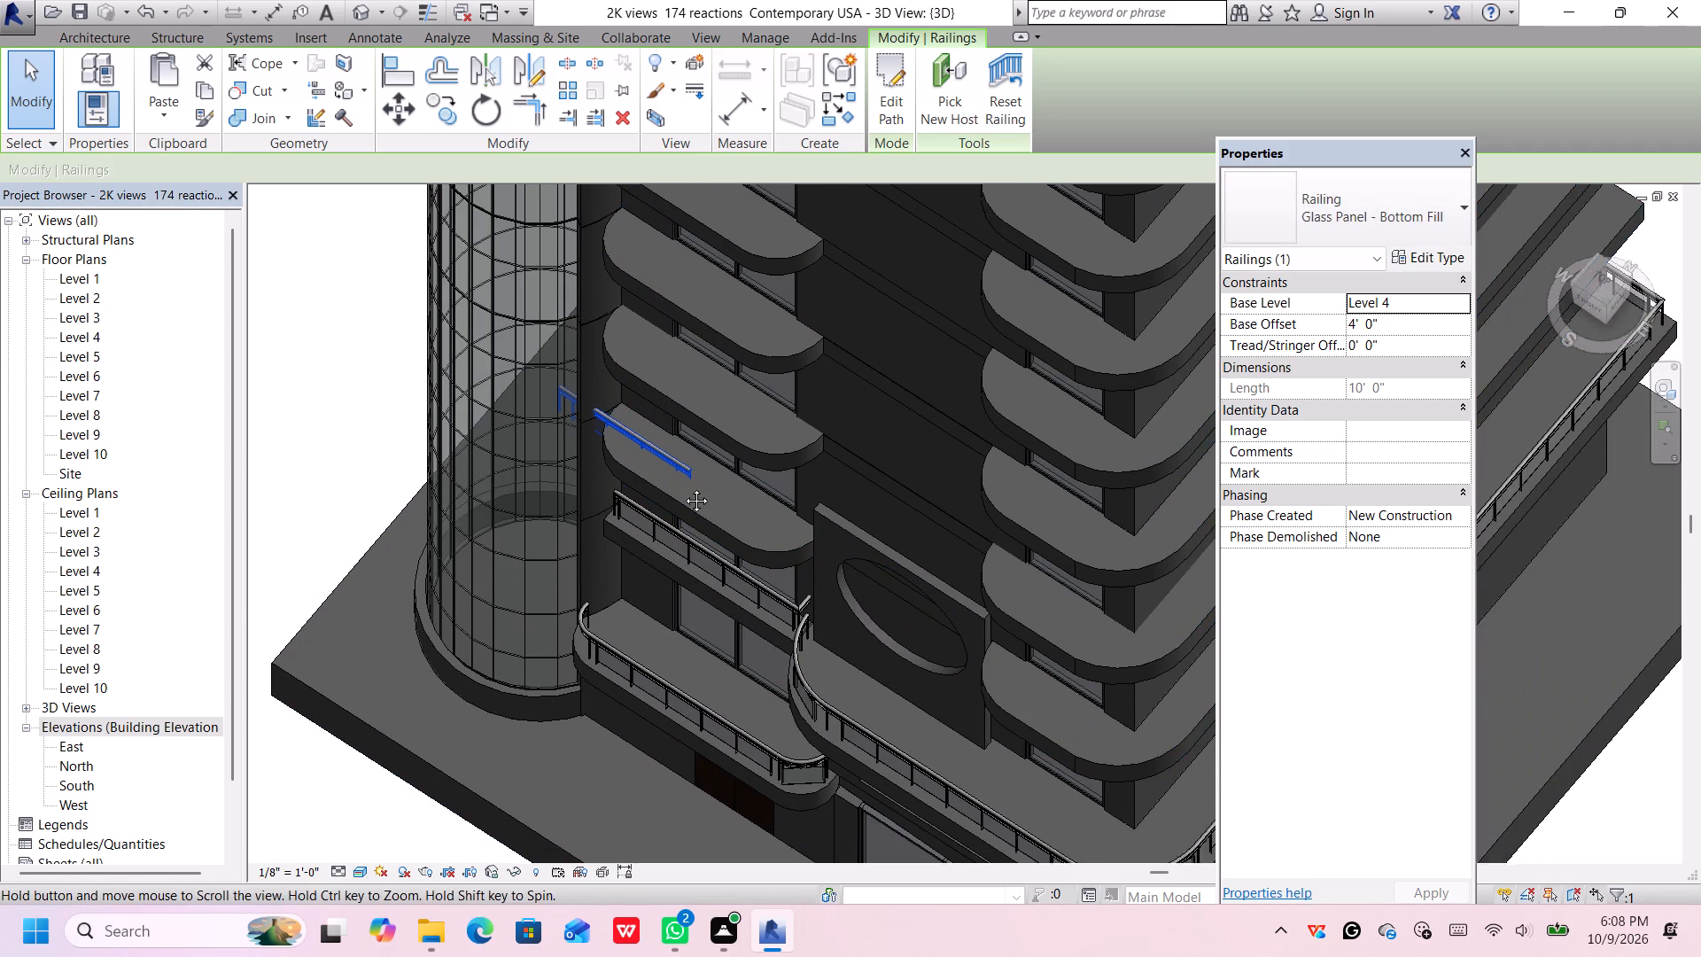
pyautogui.moveTo(683, 487); pyautogui.dragTo(666, 428, button='middle')
pyautogui.scroll(1, 676, 447)
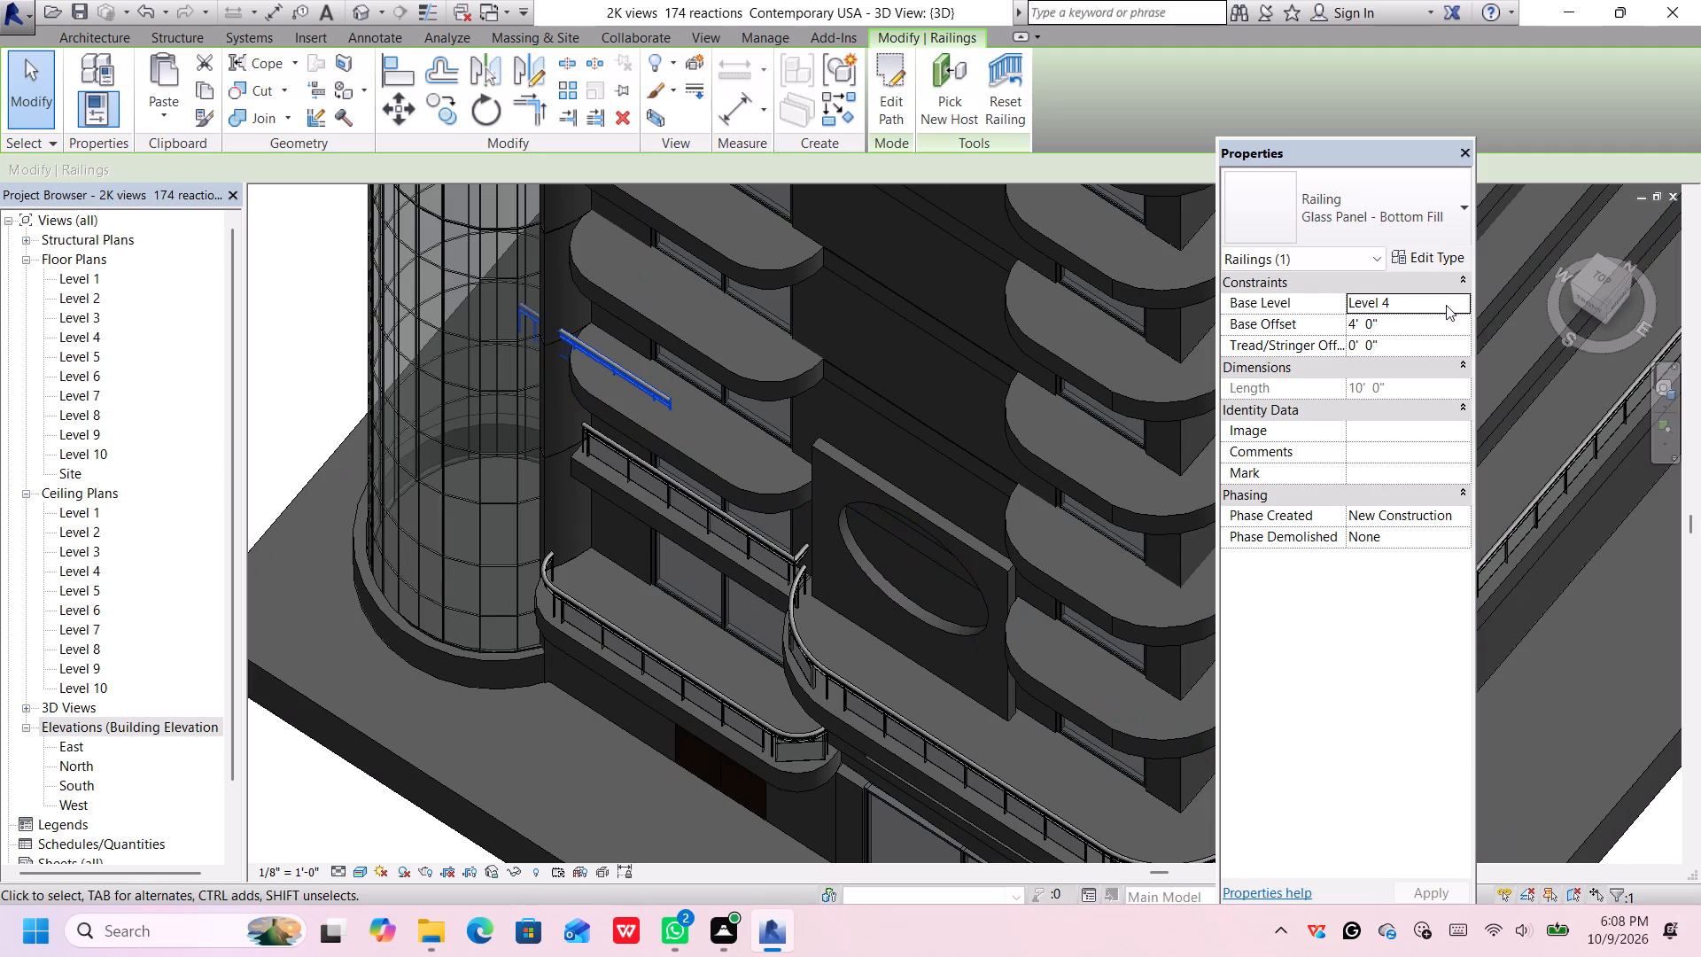
pyautogui.scroll(1, 601, 476)
pyautogui.scroll(-1, 609, 467)
pyautogui.moveTo(436, 474); pyautogui.dragTo(445, 487, button='middle')
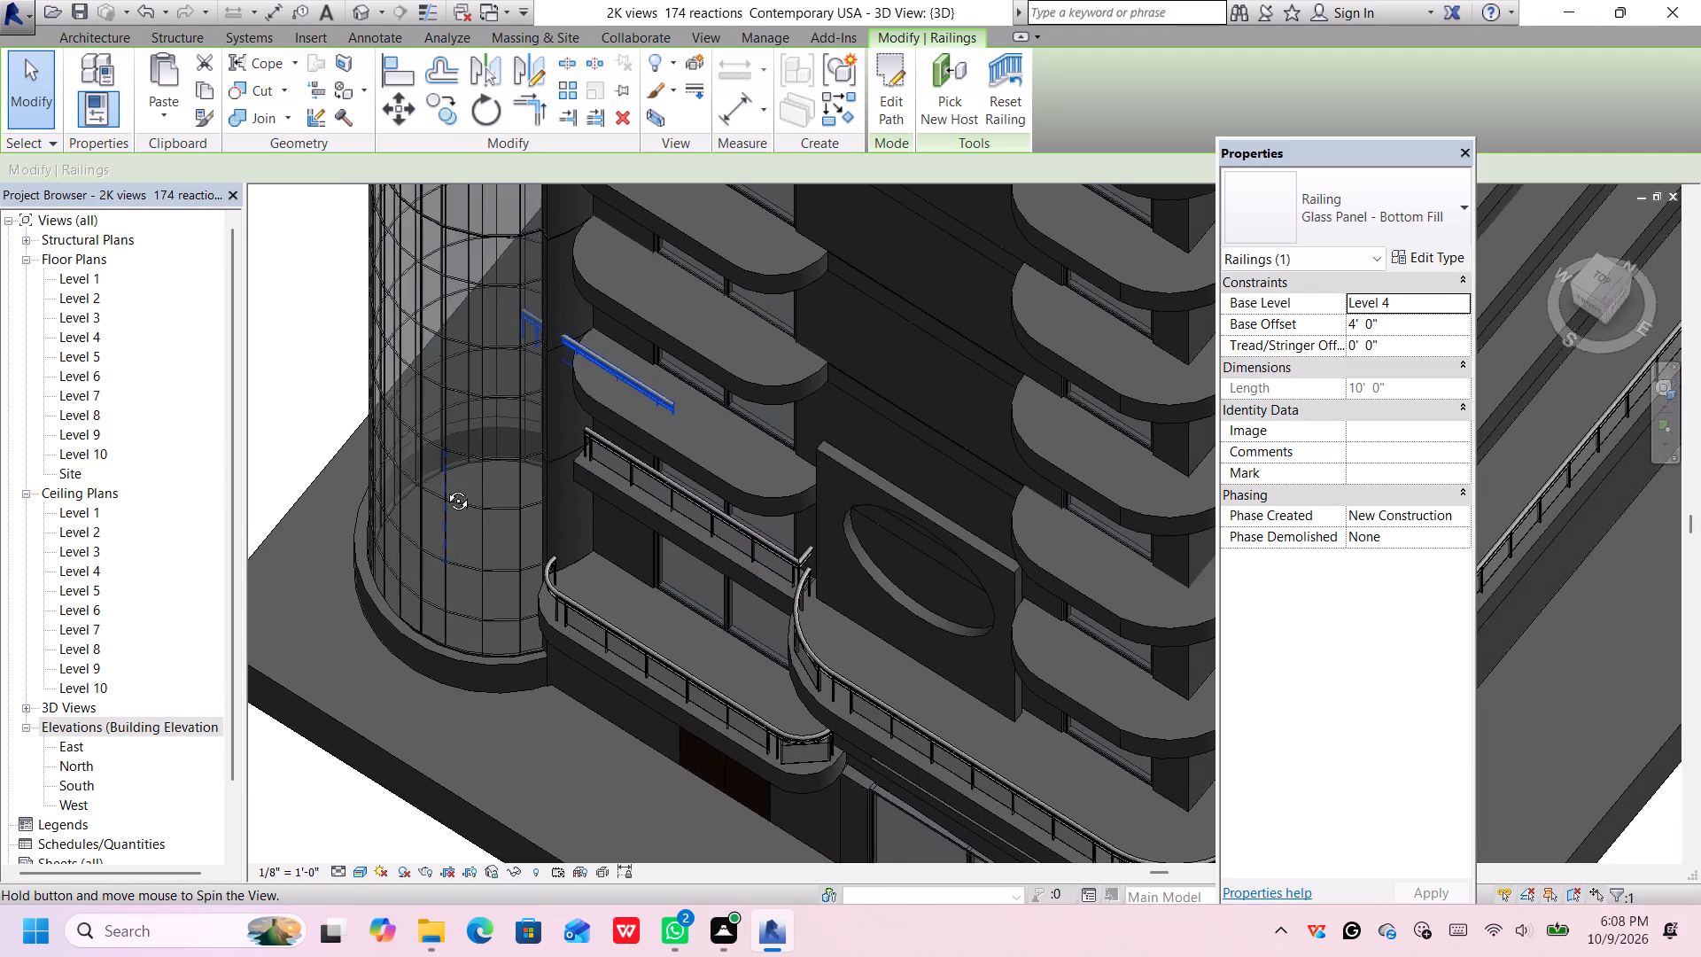
pyautogui.moveTo(445, 487); pyautogui.dragTo(567, 493, button='middle')
pyautogui.keyDown('shift'); pyautogui.moveTo(579, 490); pyautogui.dragTo(638, 418, button='middle'); pyautogui.keyUp('shift')
pyautogui.scroll(3, 610, 408)
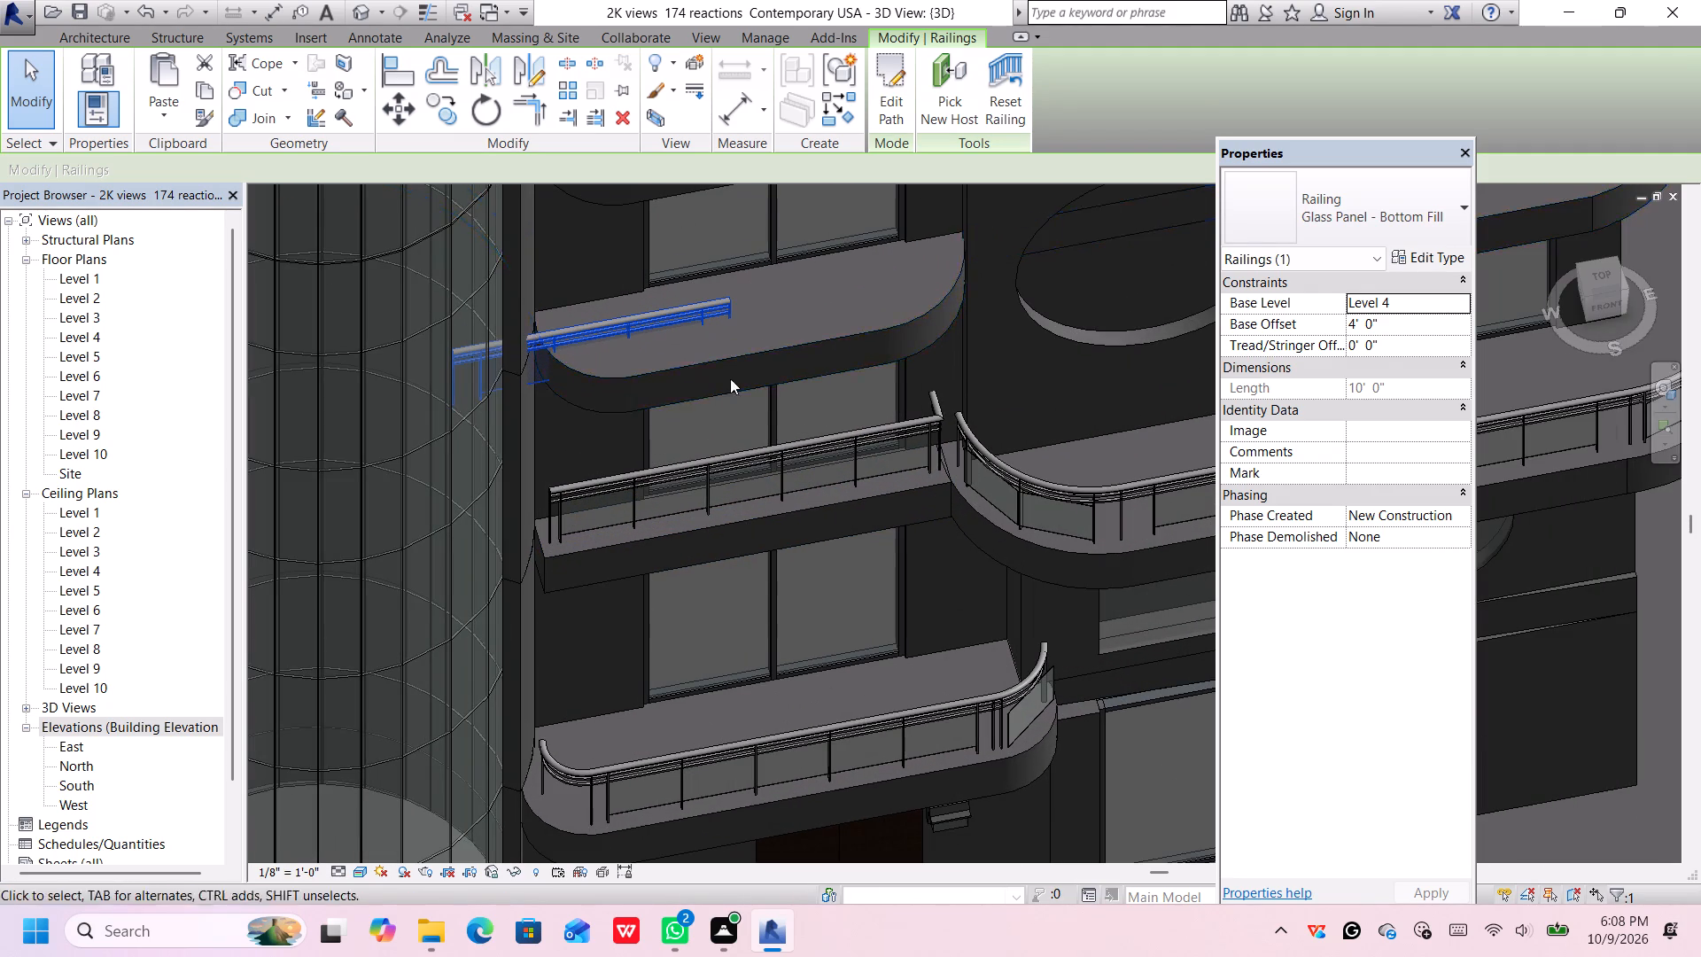
pyautogui.click(1393, 327)
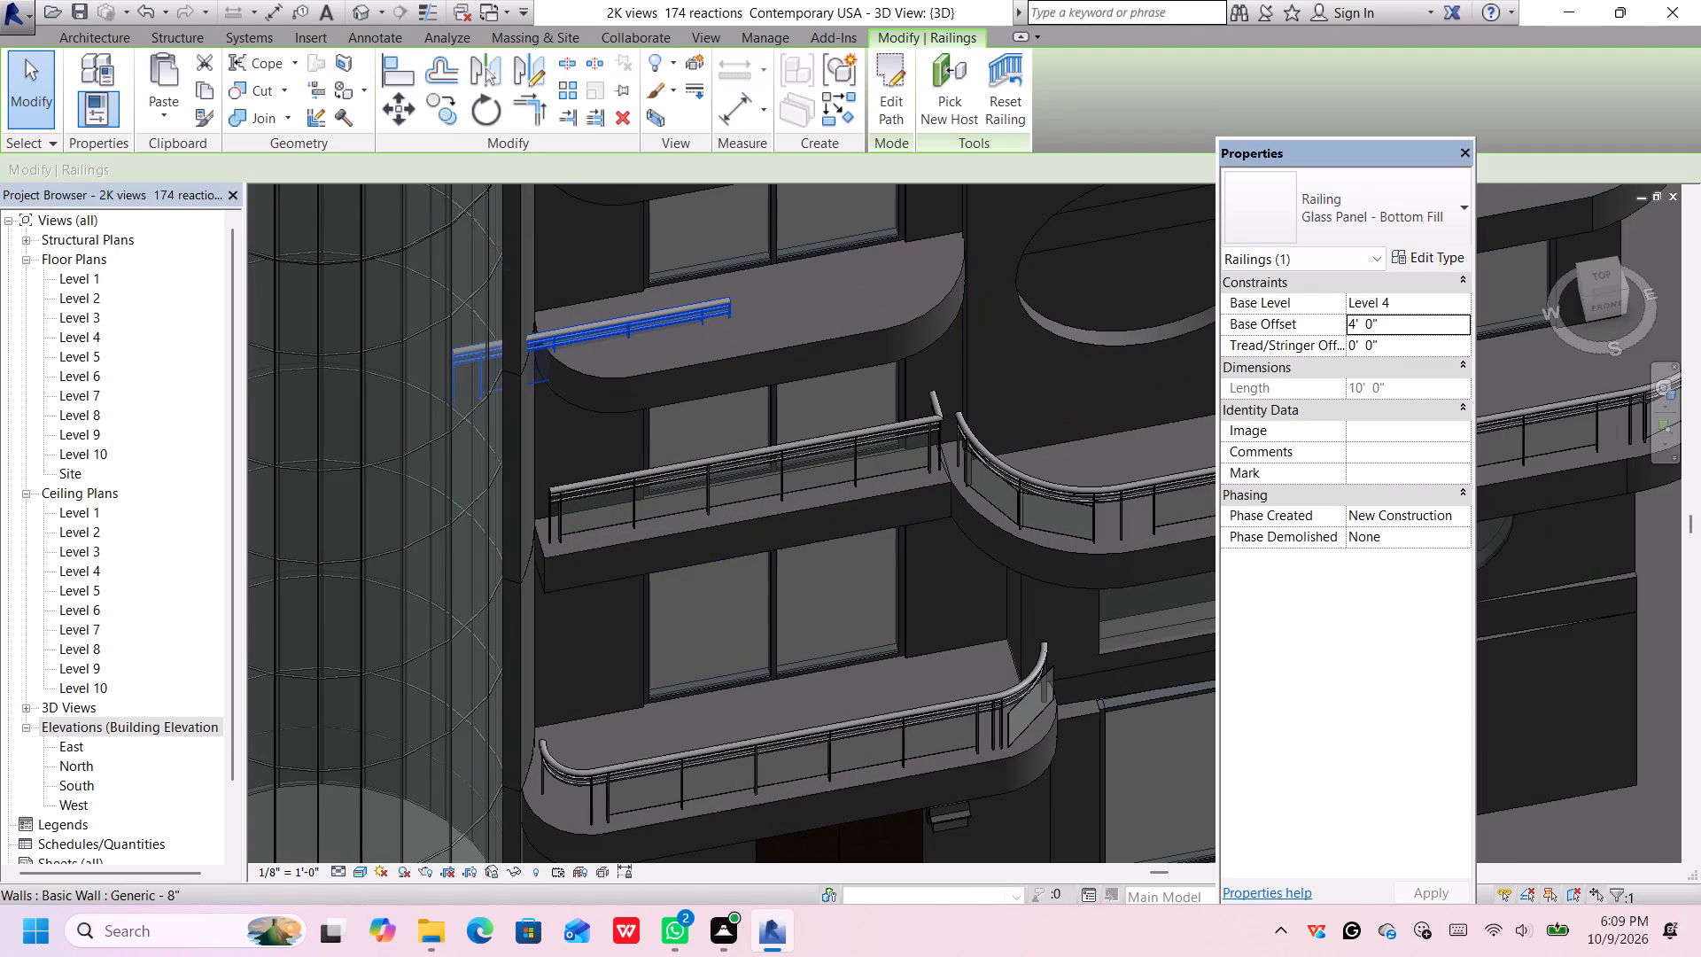
pyautogui.press('BackSpace')
pyautogui.press('6')
pyautogui.press("'")
pyautogui.press('Return')
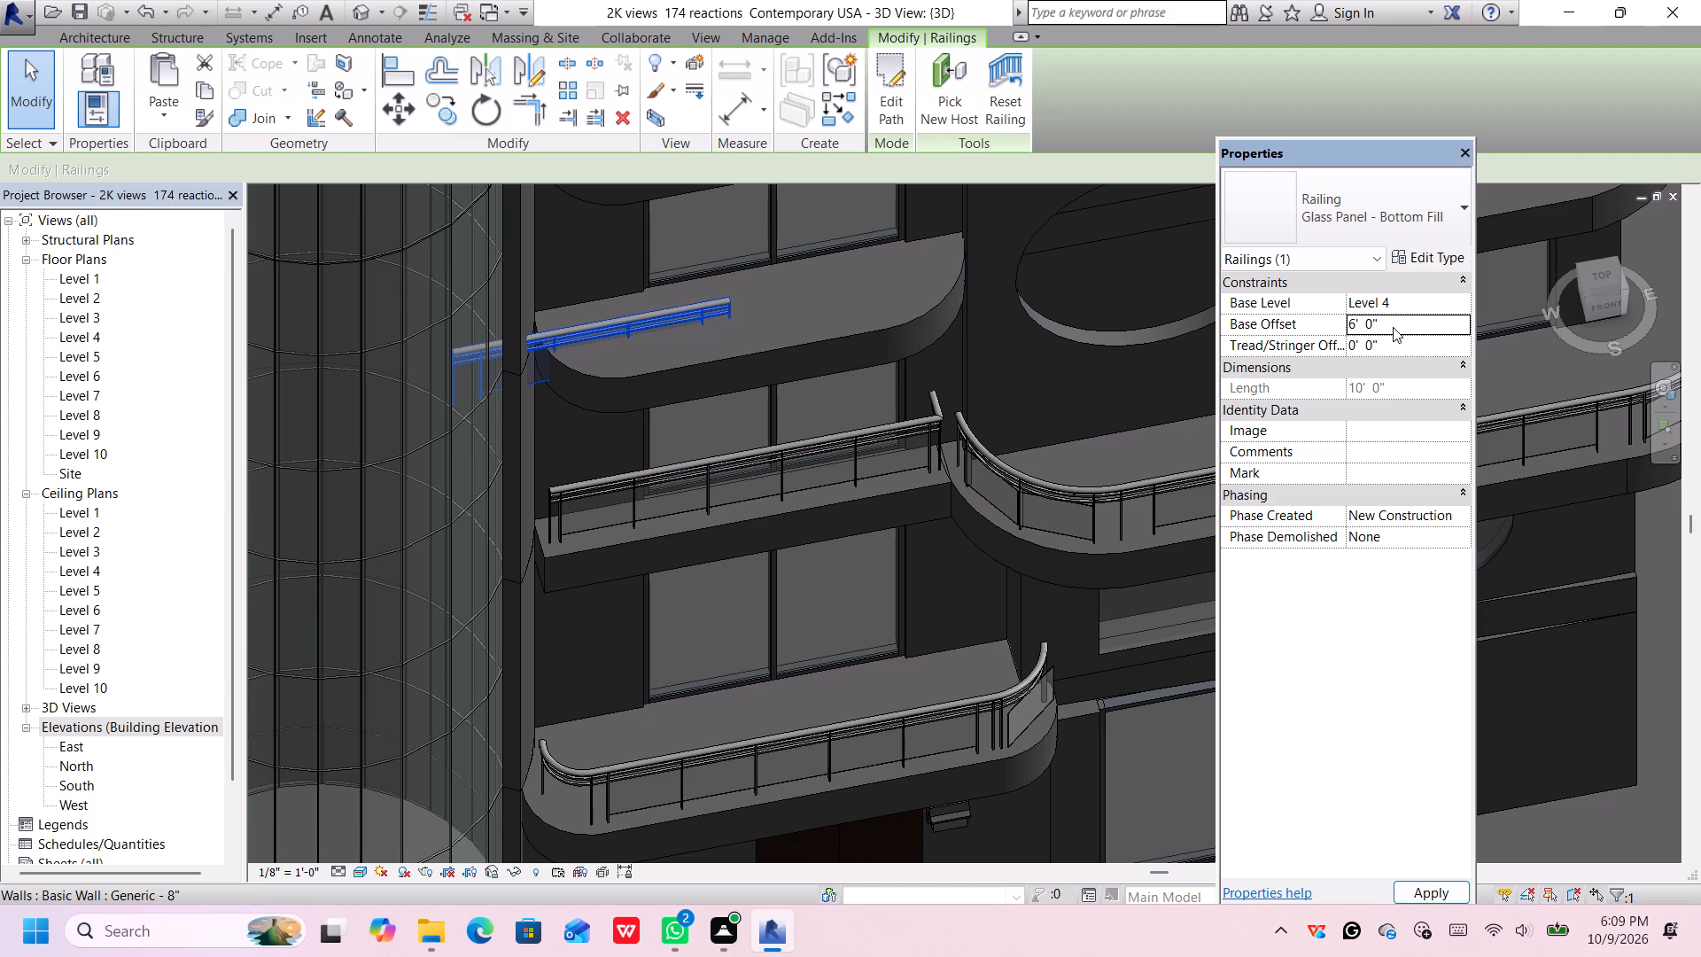
pyautogui.press('Return')
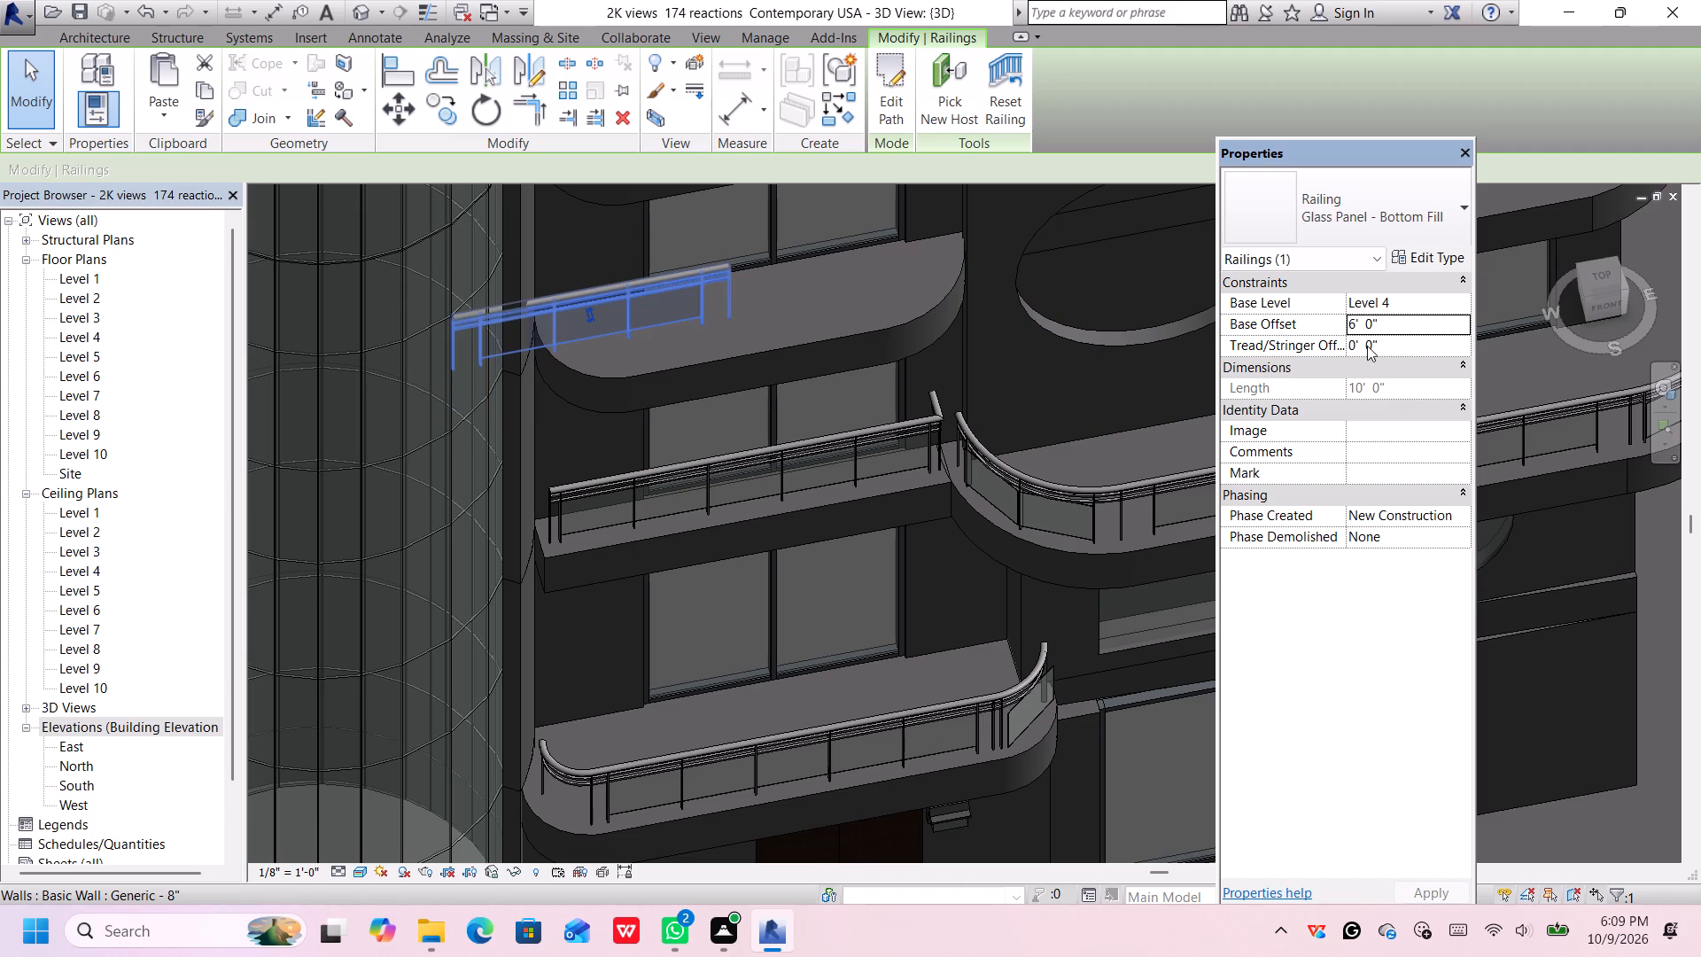
# Nudge the railing away from the cylinder and slightly forward onto the lowest unrailed curved balcony, and deselect it.
pyautogui.press('Right')
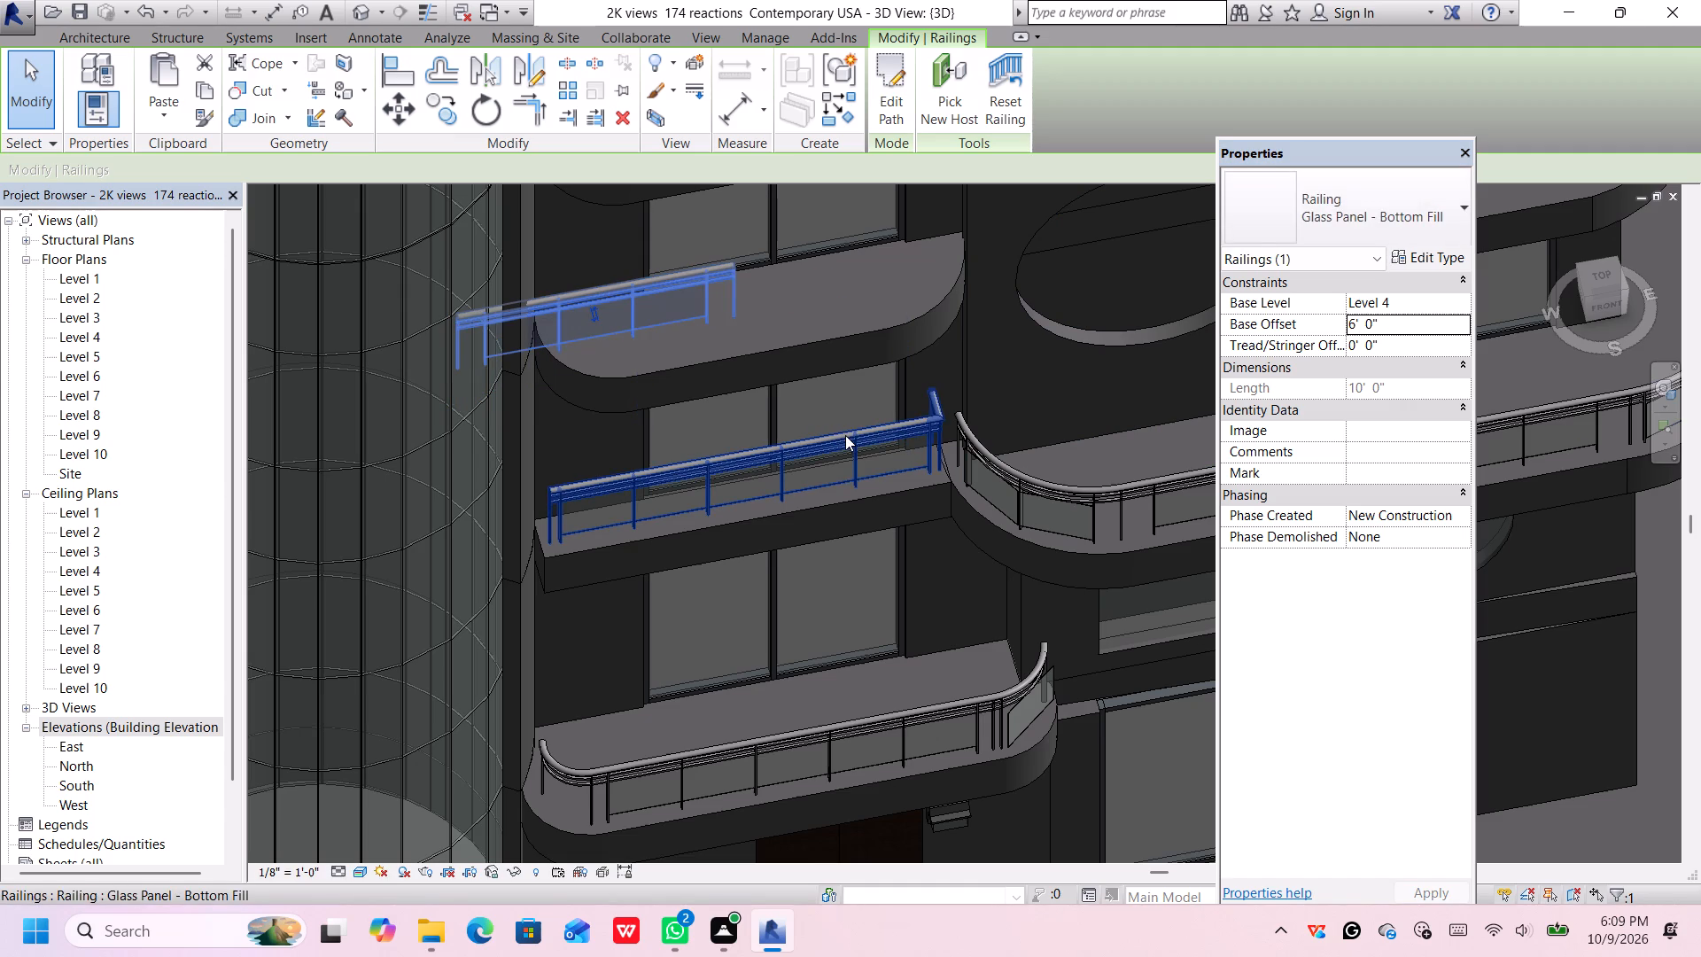
pyautogui.press('Right')
pyautogui.press('Right')
pyautogui.press('Right')
pyautogui.press('Right')
pyautogui.press('Right')
pyautogui.press('Right')
pyautogui.press('Right')
pyautogui.press('Right')
pyautogui.press('Right')
pyautogui.press('Right')
pyautogui.press('Right')
pyautogui.press('Right')
pyautogui.press('Right')
pyautogui.press('Right')
pyautogui.press('Right')
pyautogui.press('Right')
pyautogui.press('Right')
pyautogui.press('Right')
pyautogui.press('Right')
pyautogui.press('Right')
pyautogui.press('Right')
pyautogui.press('Right')
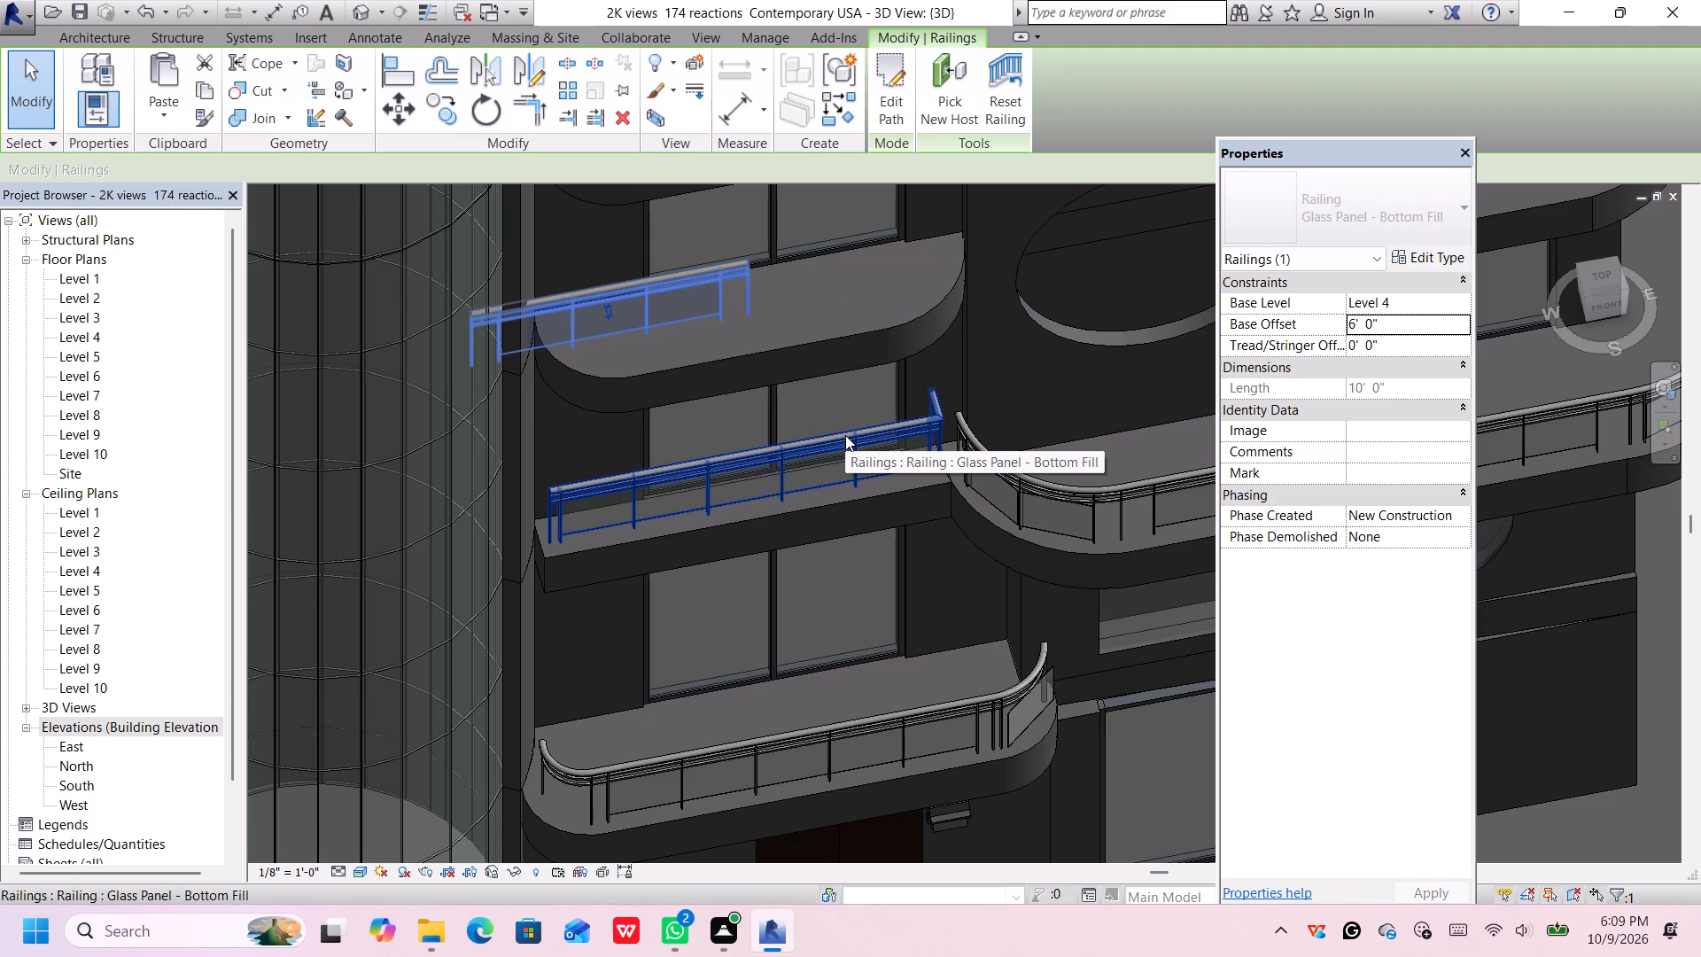
pyautogui.press('Right')
pyautogui.press('Right')
pyautogui.press('Right')
pyautogui.press('Right')
pyautogui.press('Right')
pyautogui.press('Right')
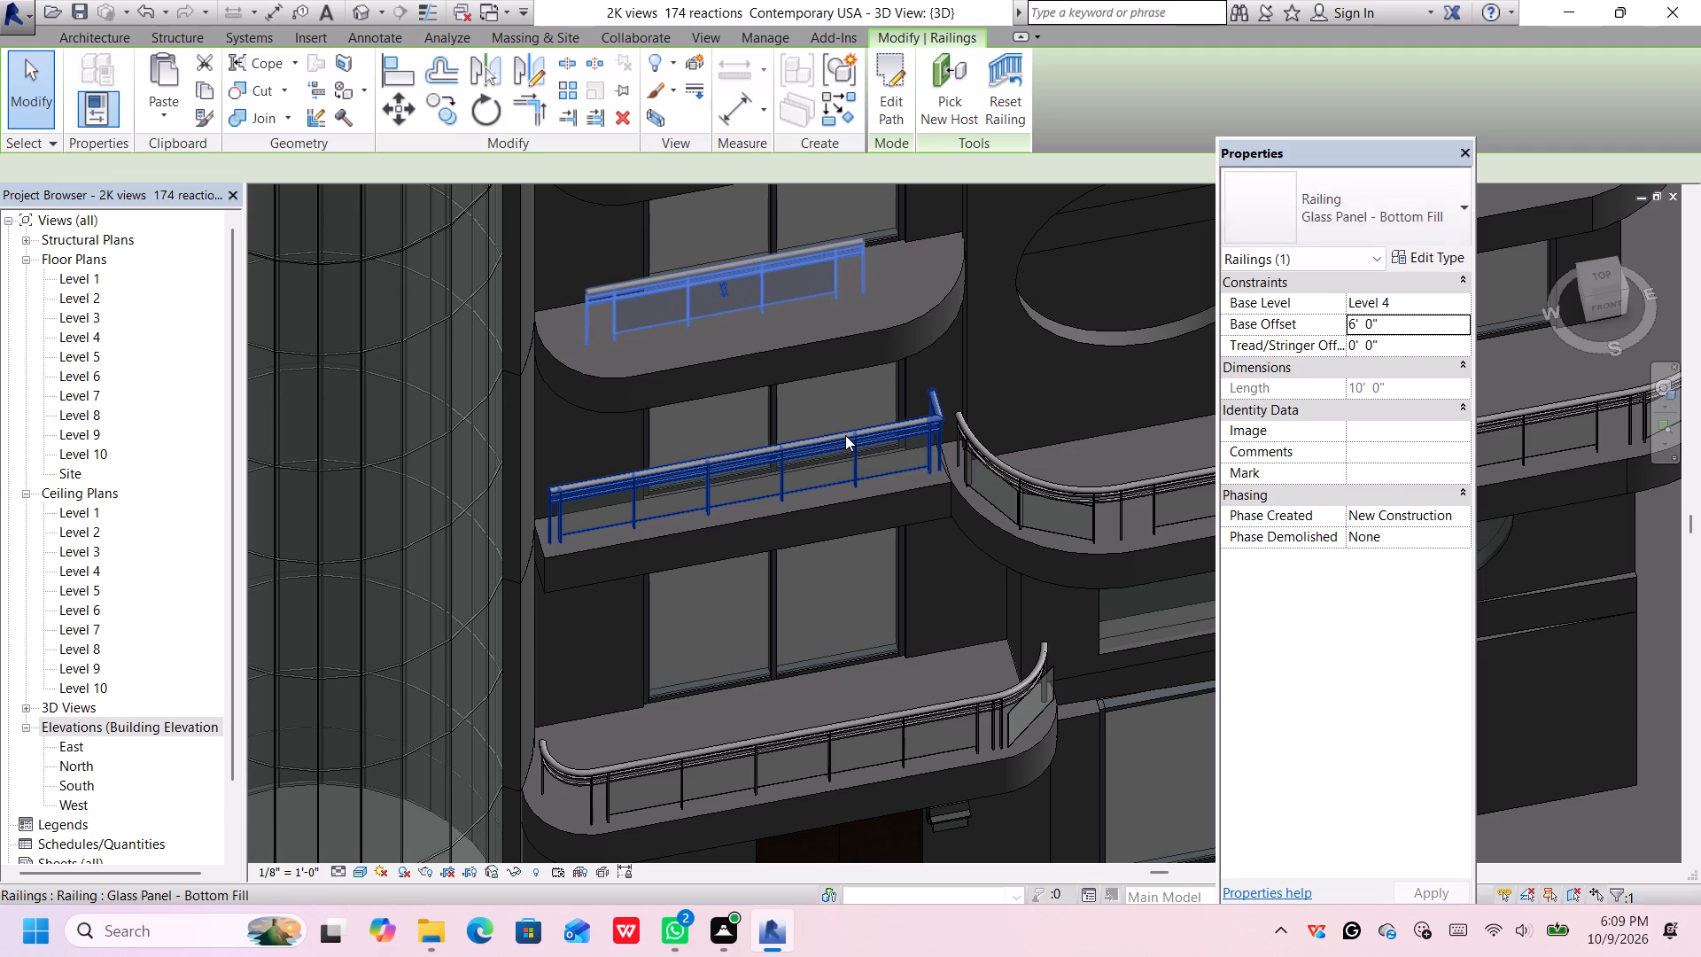
pyautogui.press('Right')
pyautogui.press('Right')
pyautogui.press('Right')
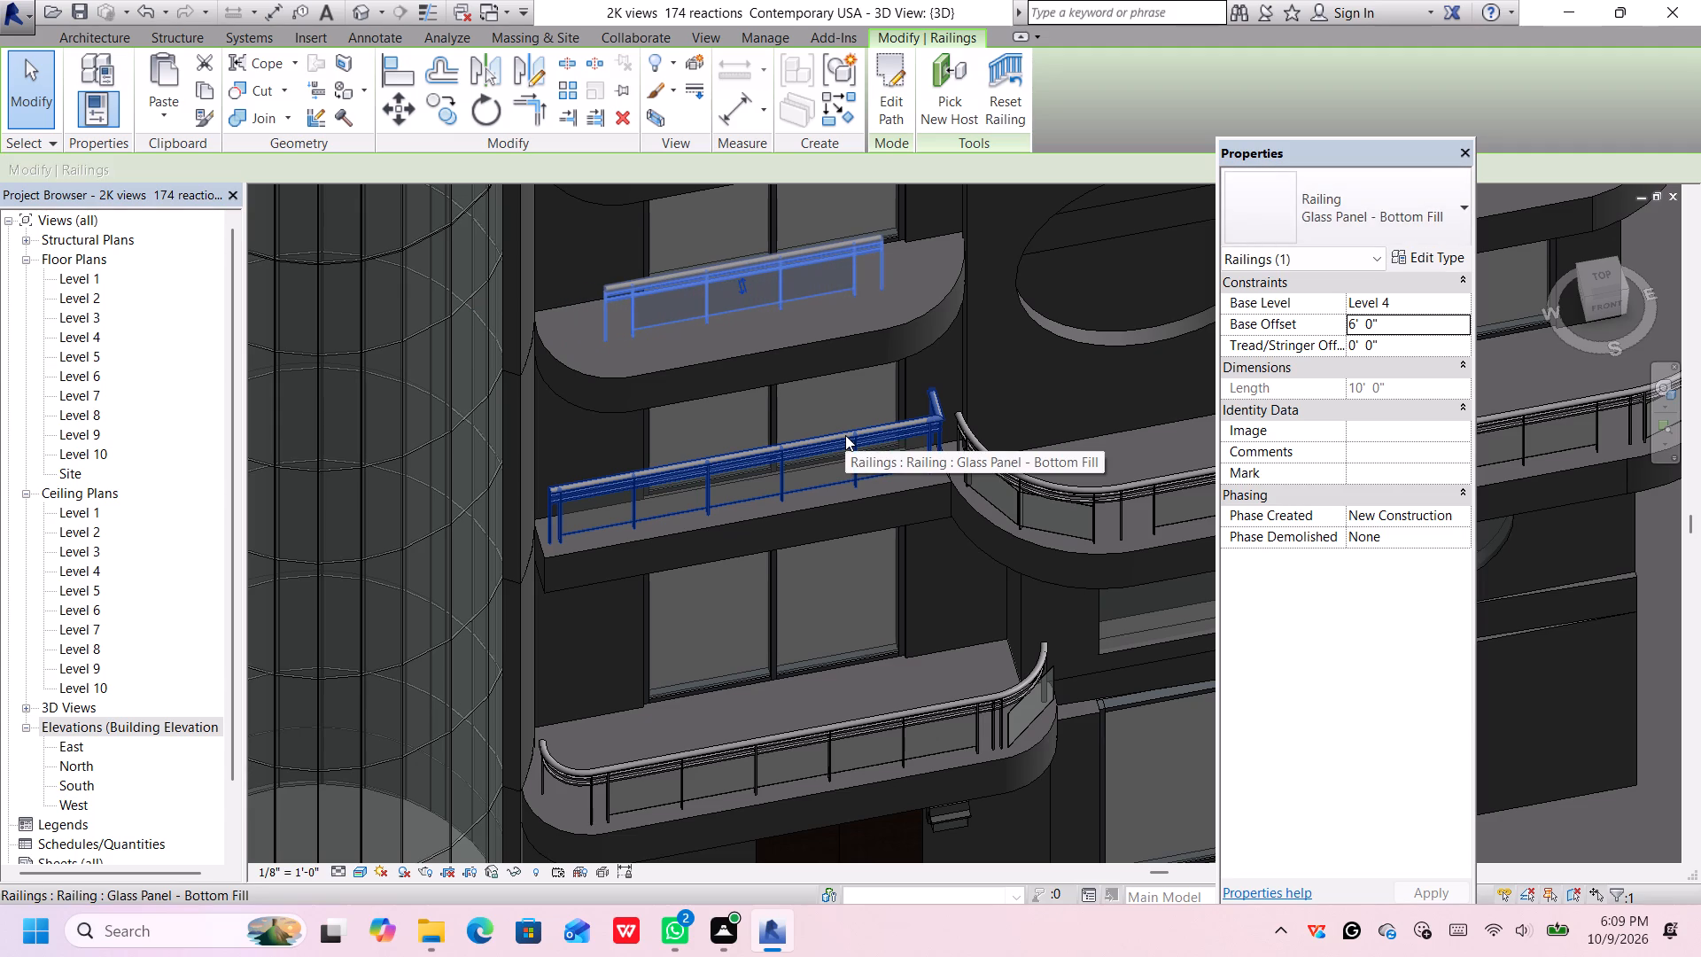
pyautogui.press('Down')
pyautogui.press('Down')
pyautogui.press('Down')
pyautogui.press('Down')
pyautogui.press('Down')
pyautogui.press('Down')
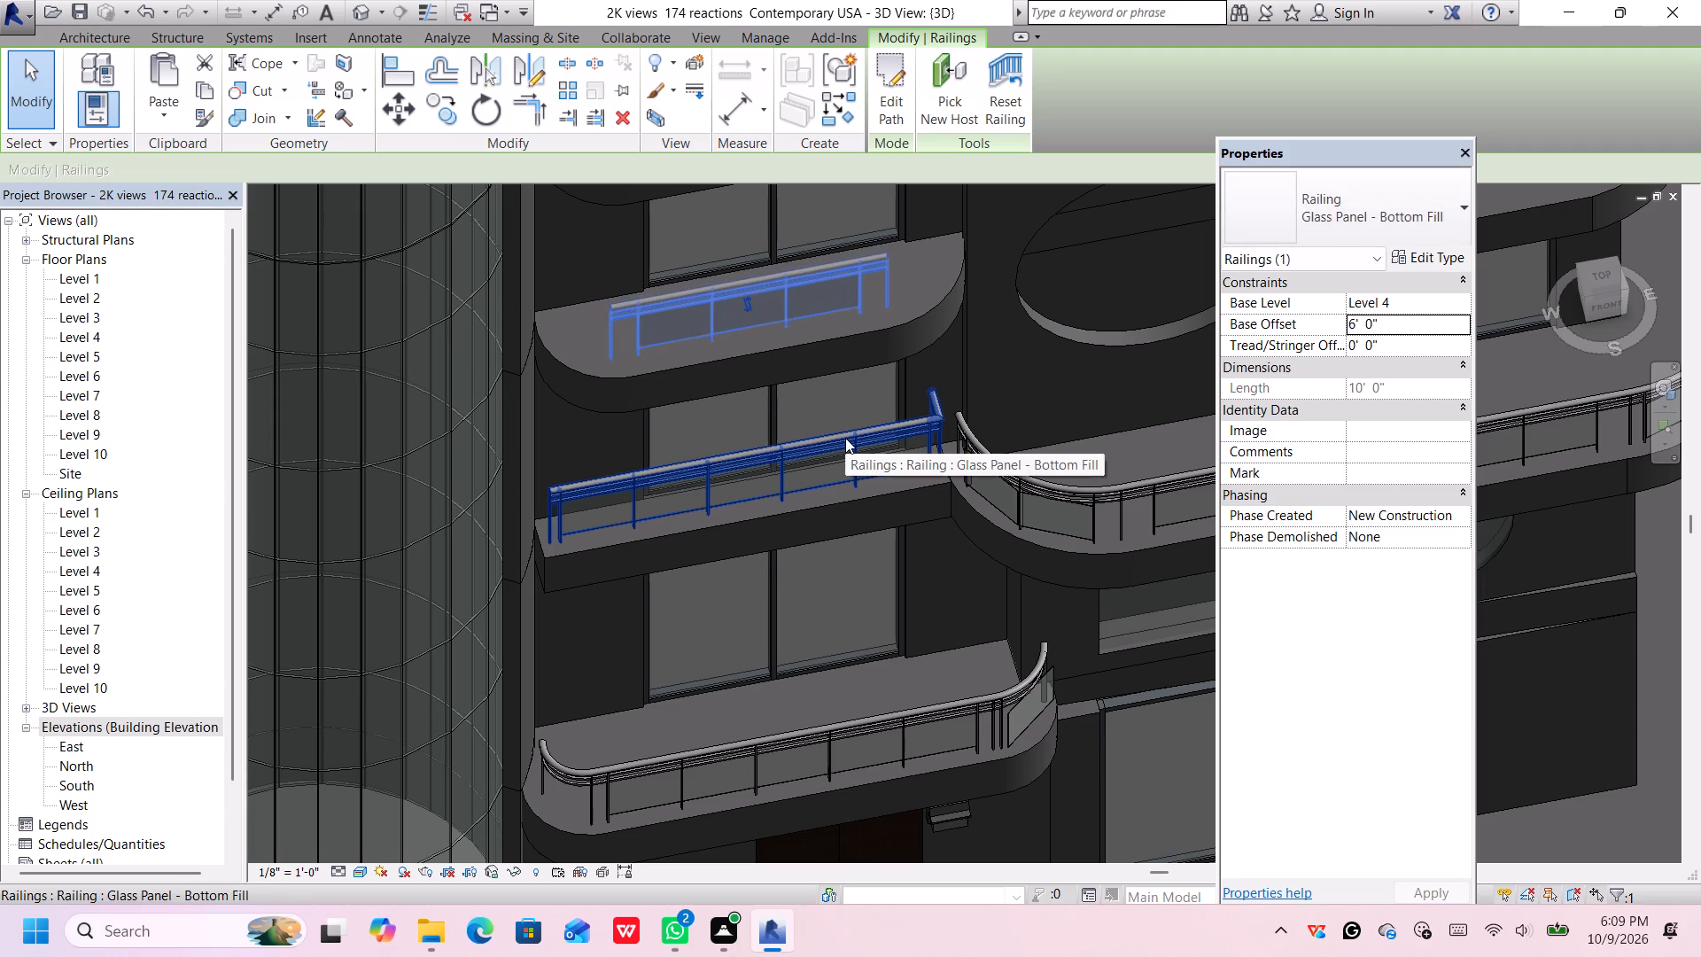
pyautogui.press('Down')
pyautogui.press('Down')
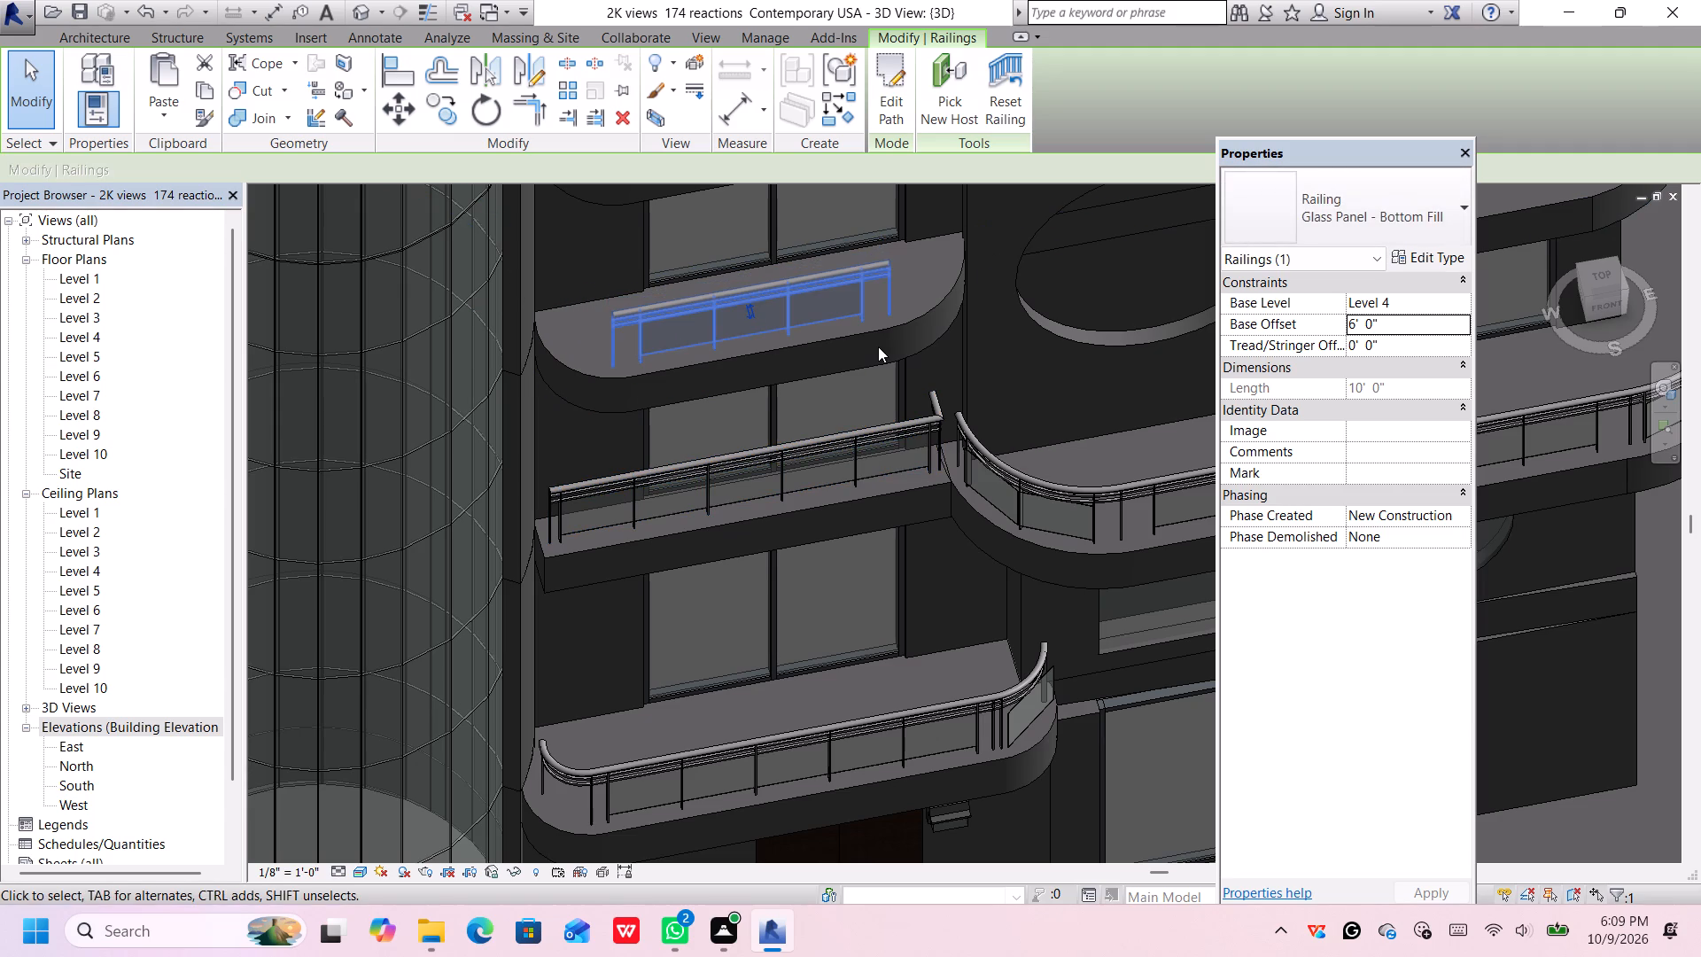
pyautogui.press('Right')
pyautogui.press('Right')
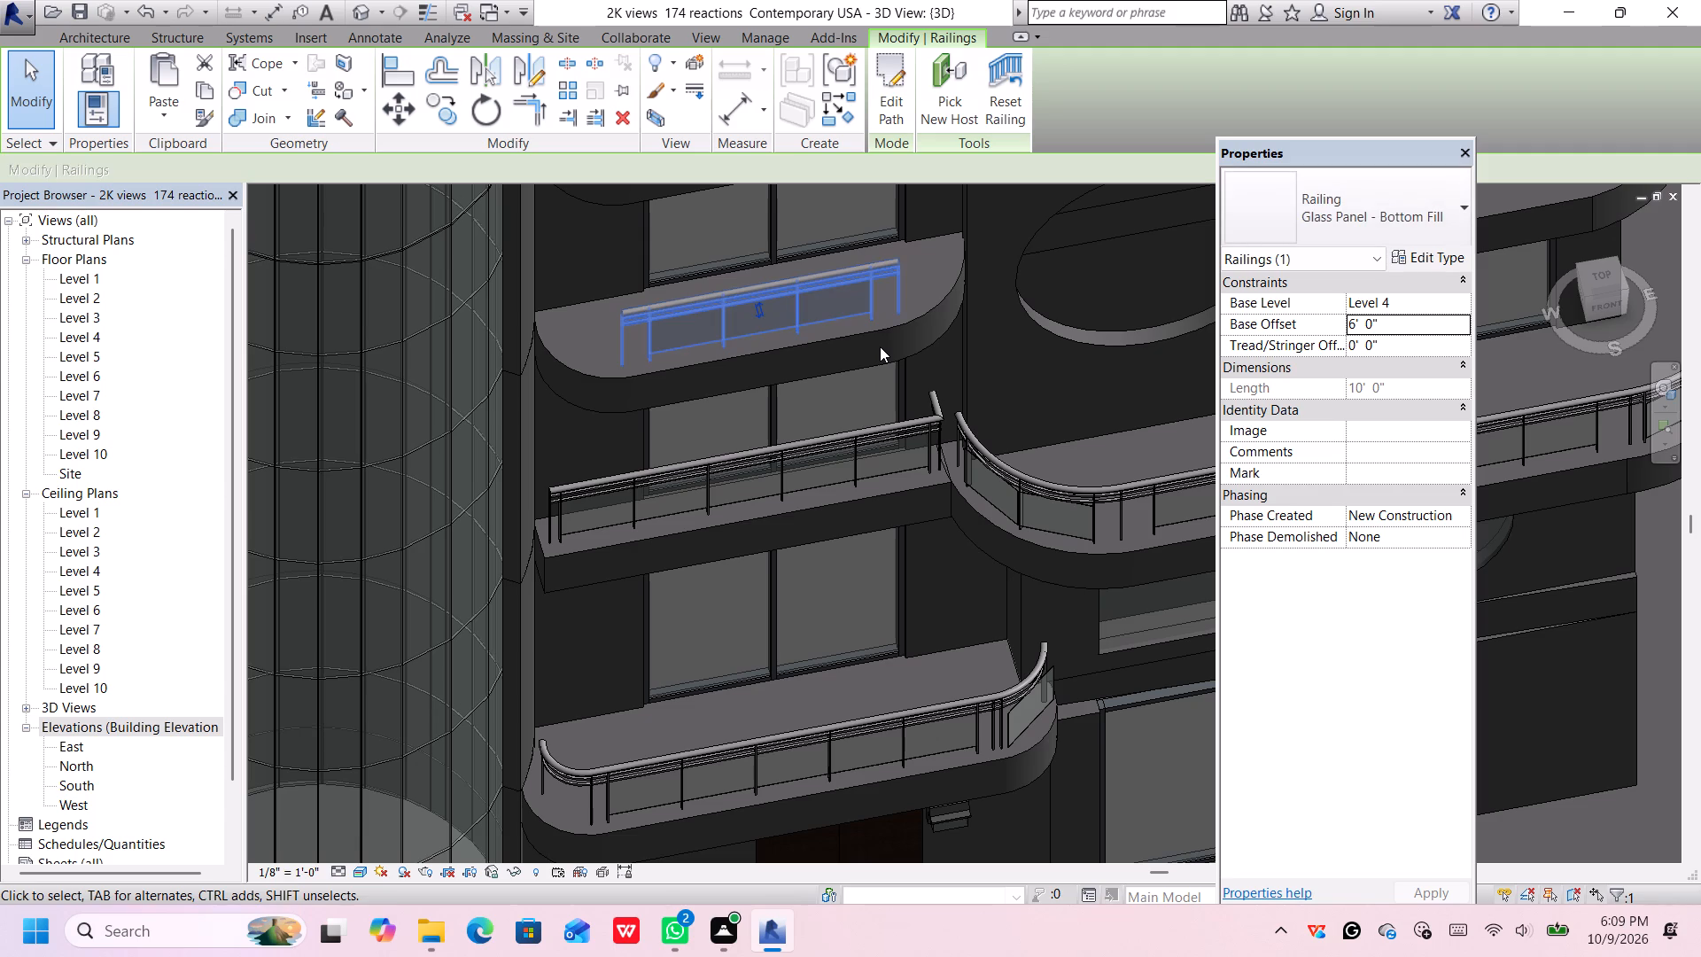
pyautogui.scroll(1, 1033, 424)
pyautogui.scroll(-5, 1029, 425)
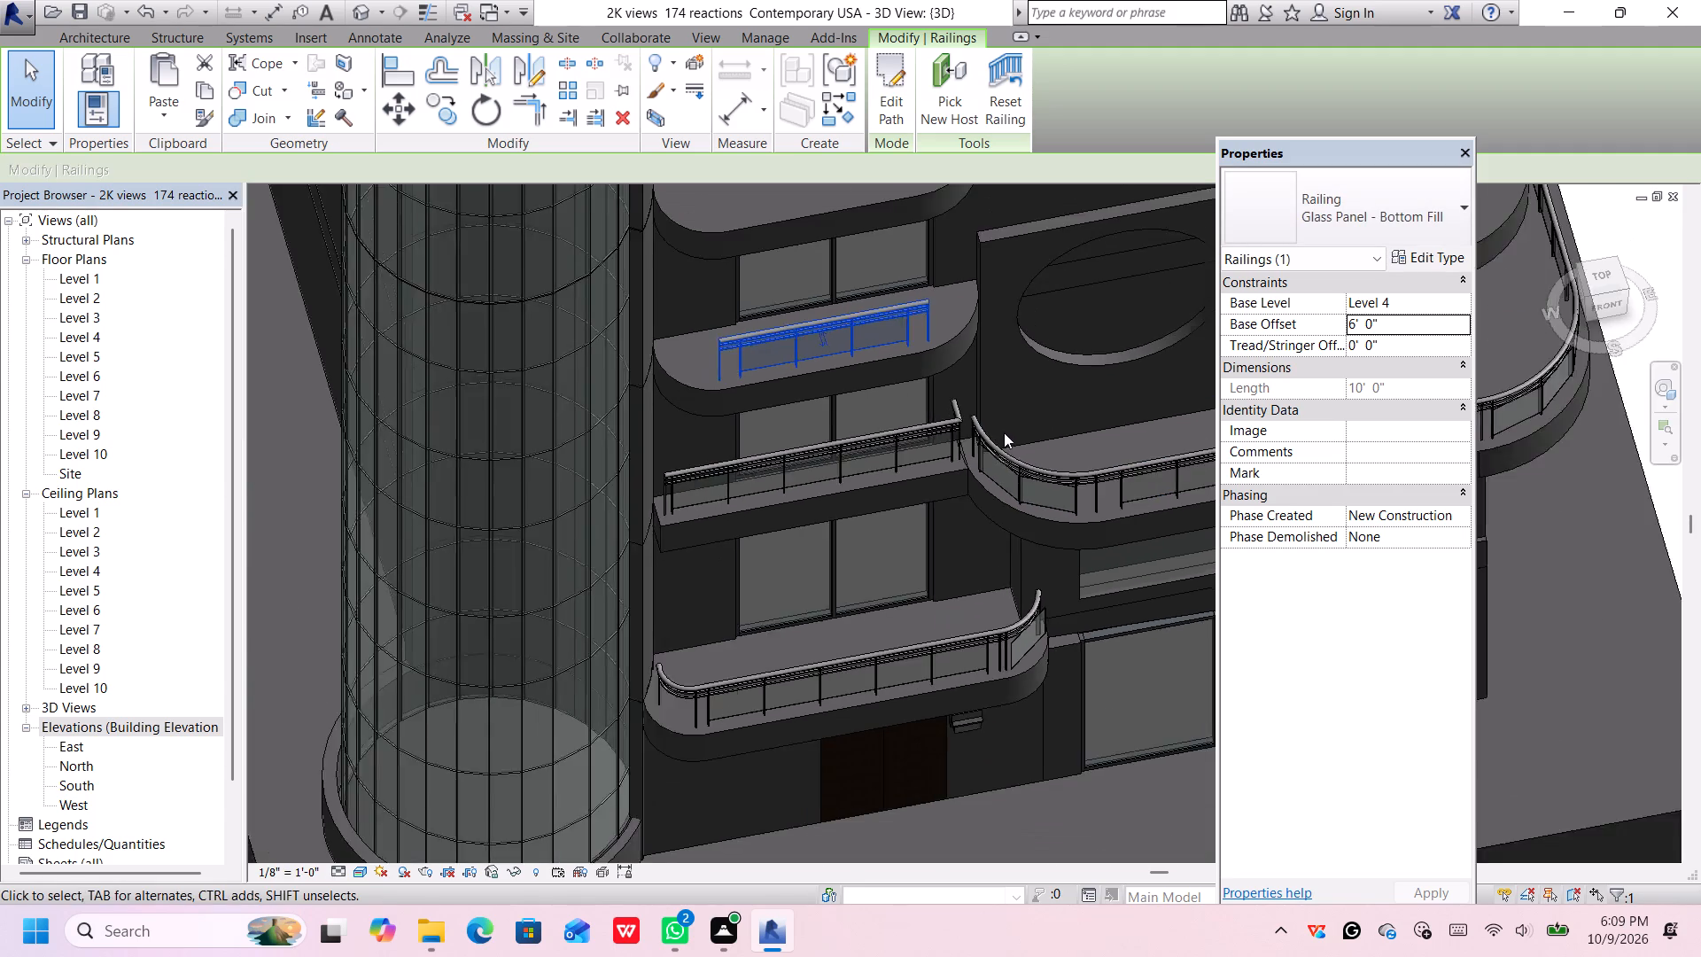
pyautogui.scroll(-2, 1004, 432)
pyautogui.scroll(1, 1000, 440)
pyautogui.scroll(-1, 1000, 440)
pyautogui.moveTo(997, 442); pyautogui.dragTo(600, 541, button='middle')
pyautogui.click(1079, 398)
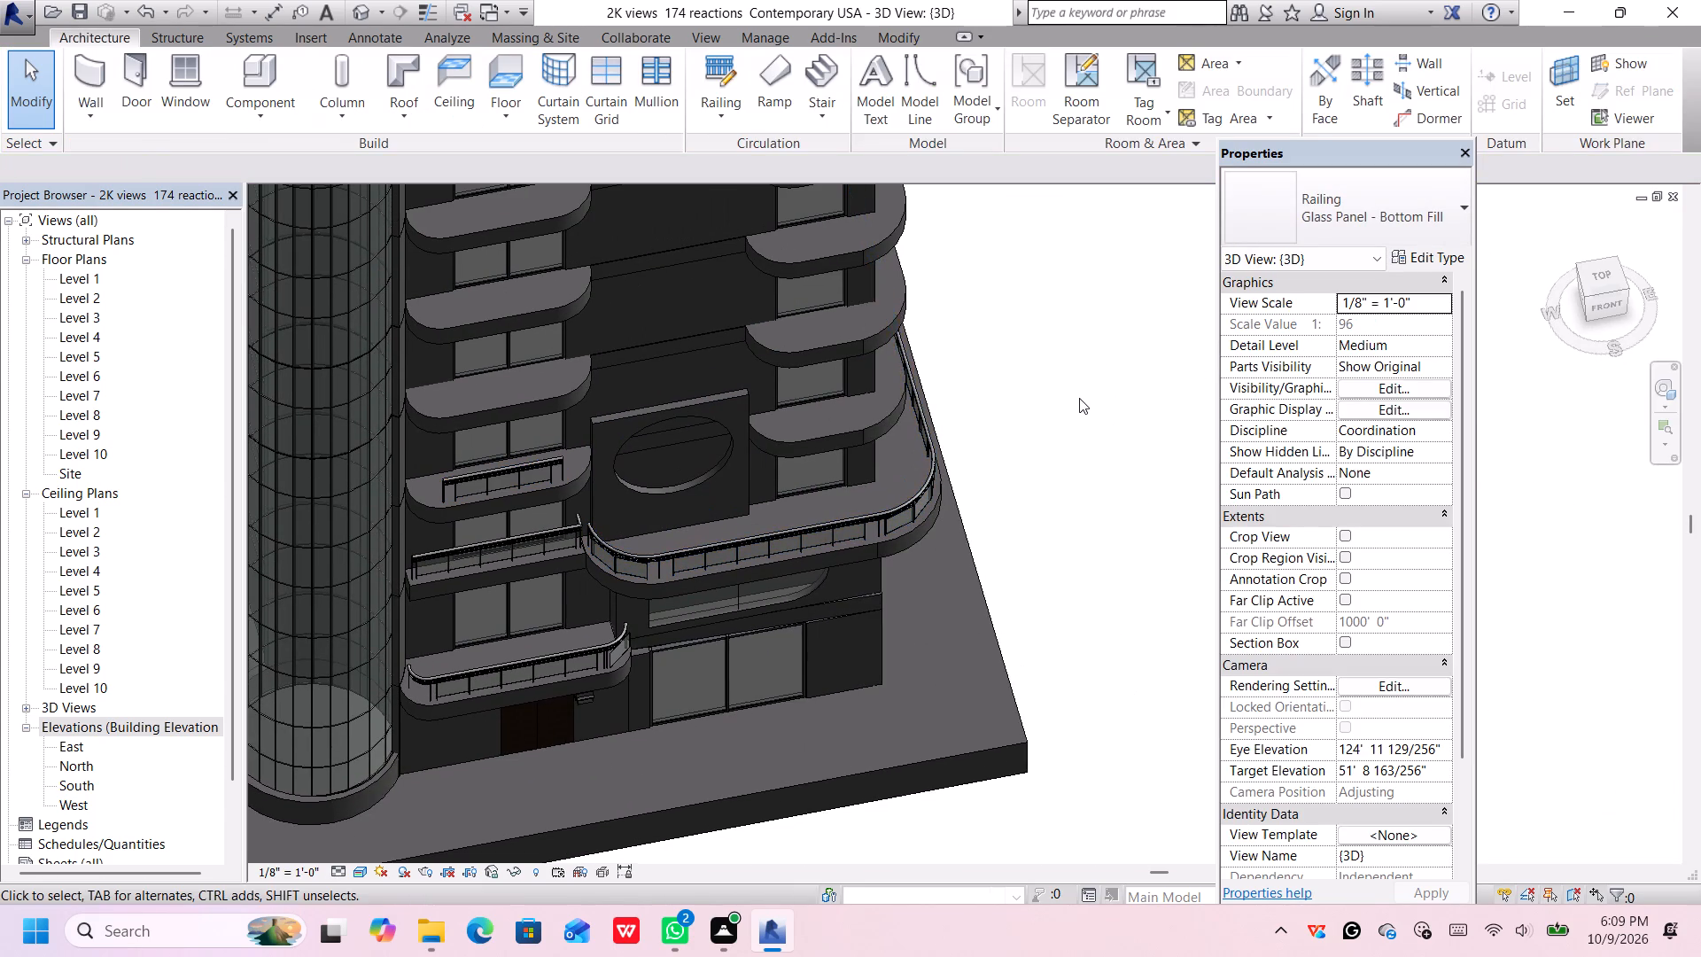
# Examine how the new railing sits on its curved balcony compared with the railings below, dismissing the blank notification window.
pyautogui.scroll(2, 1020, 415)
pyautogui.scroll(-2, 1020, 423)
pyautogui.moveTo(1020, 425); pyautogui.dragTo(1091, 425, button='middle')
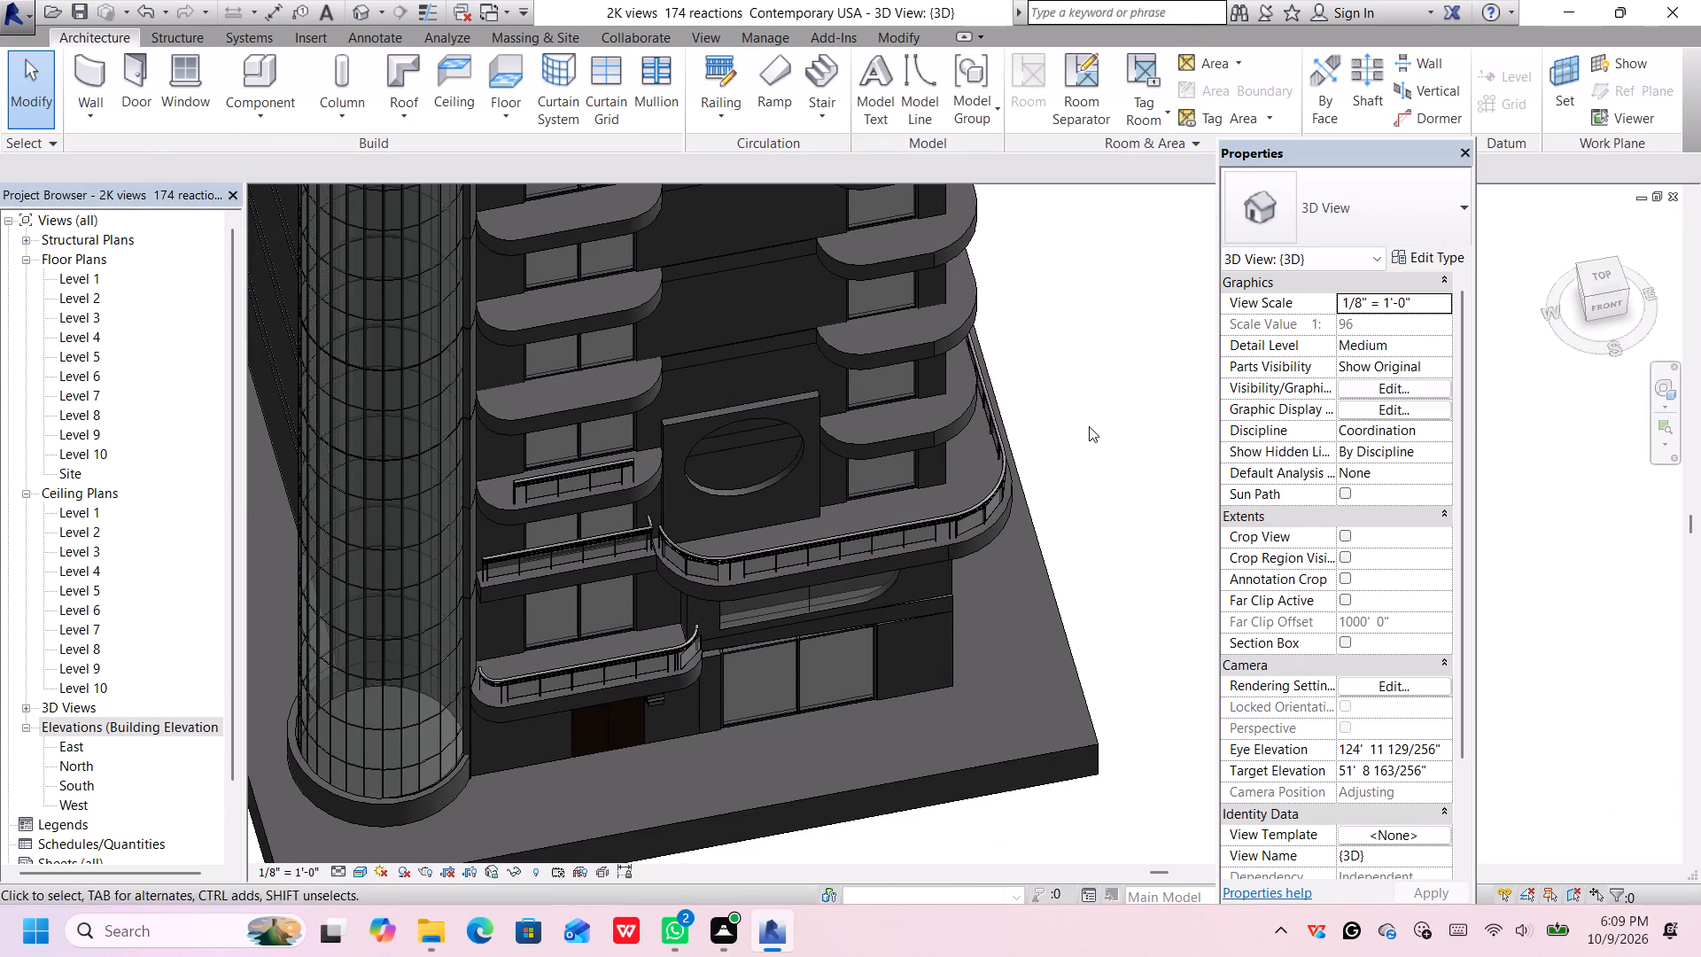
pyautogui.scroll(1, 635, 506)
pyautogui.moveTo(627, 506); pyautogui.dragTo(720, 453, button='middle')
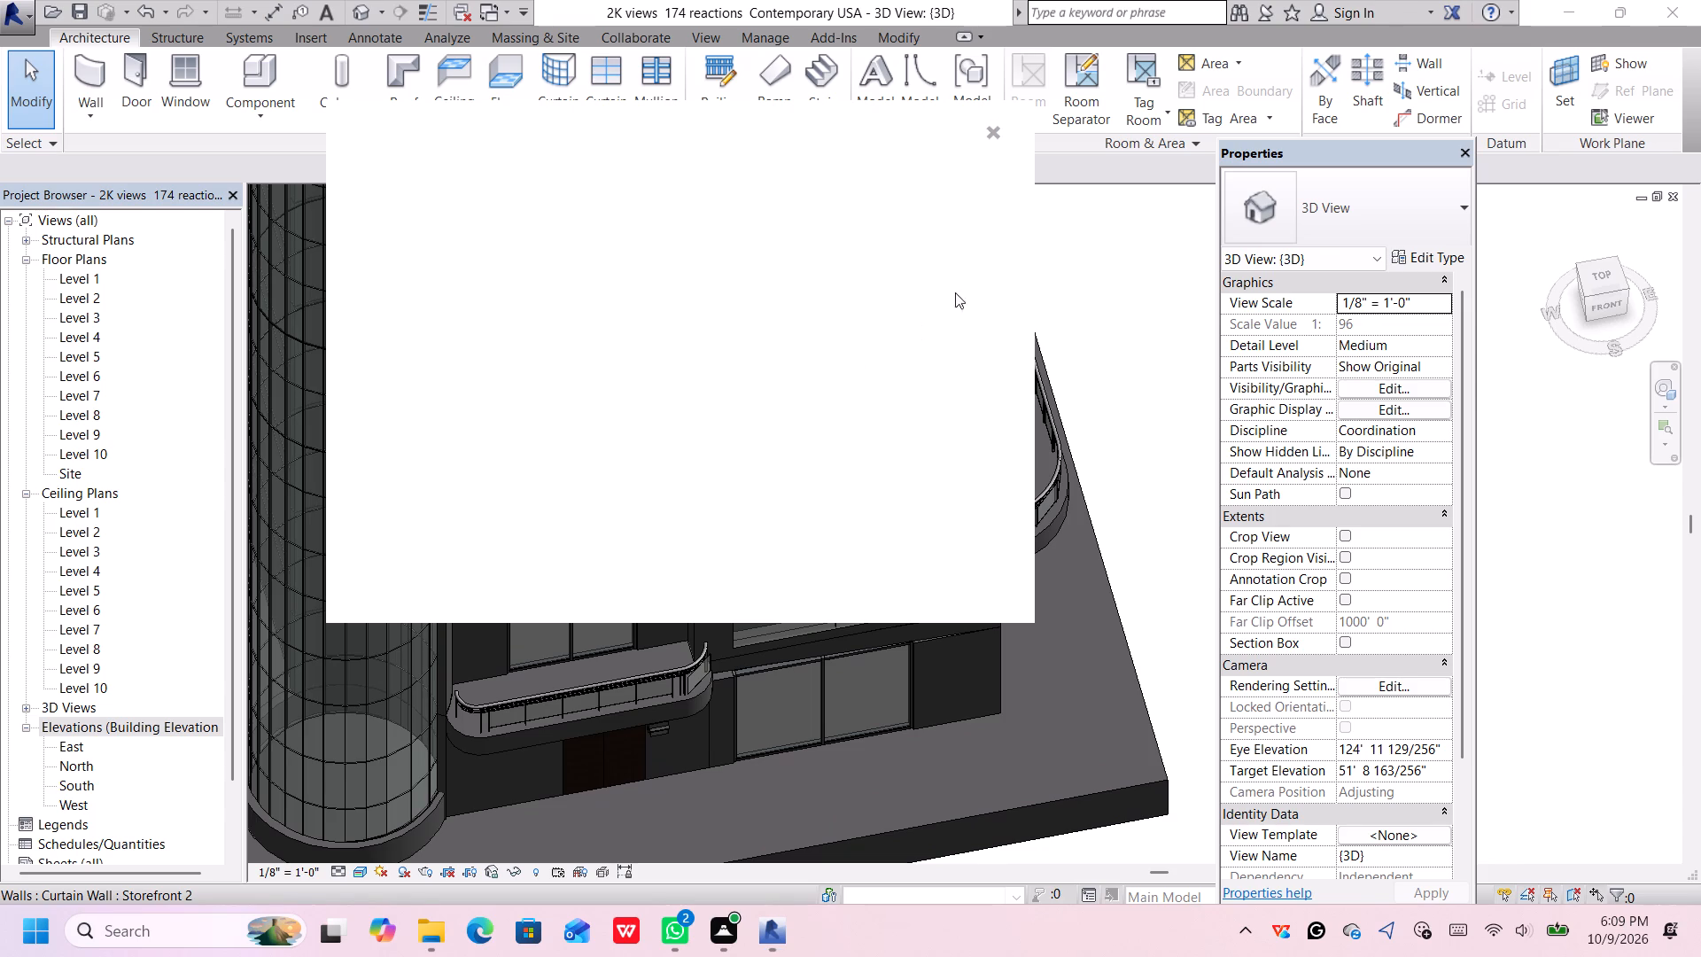
pyautogui.click(990, 130)
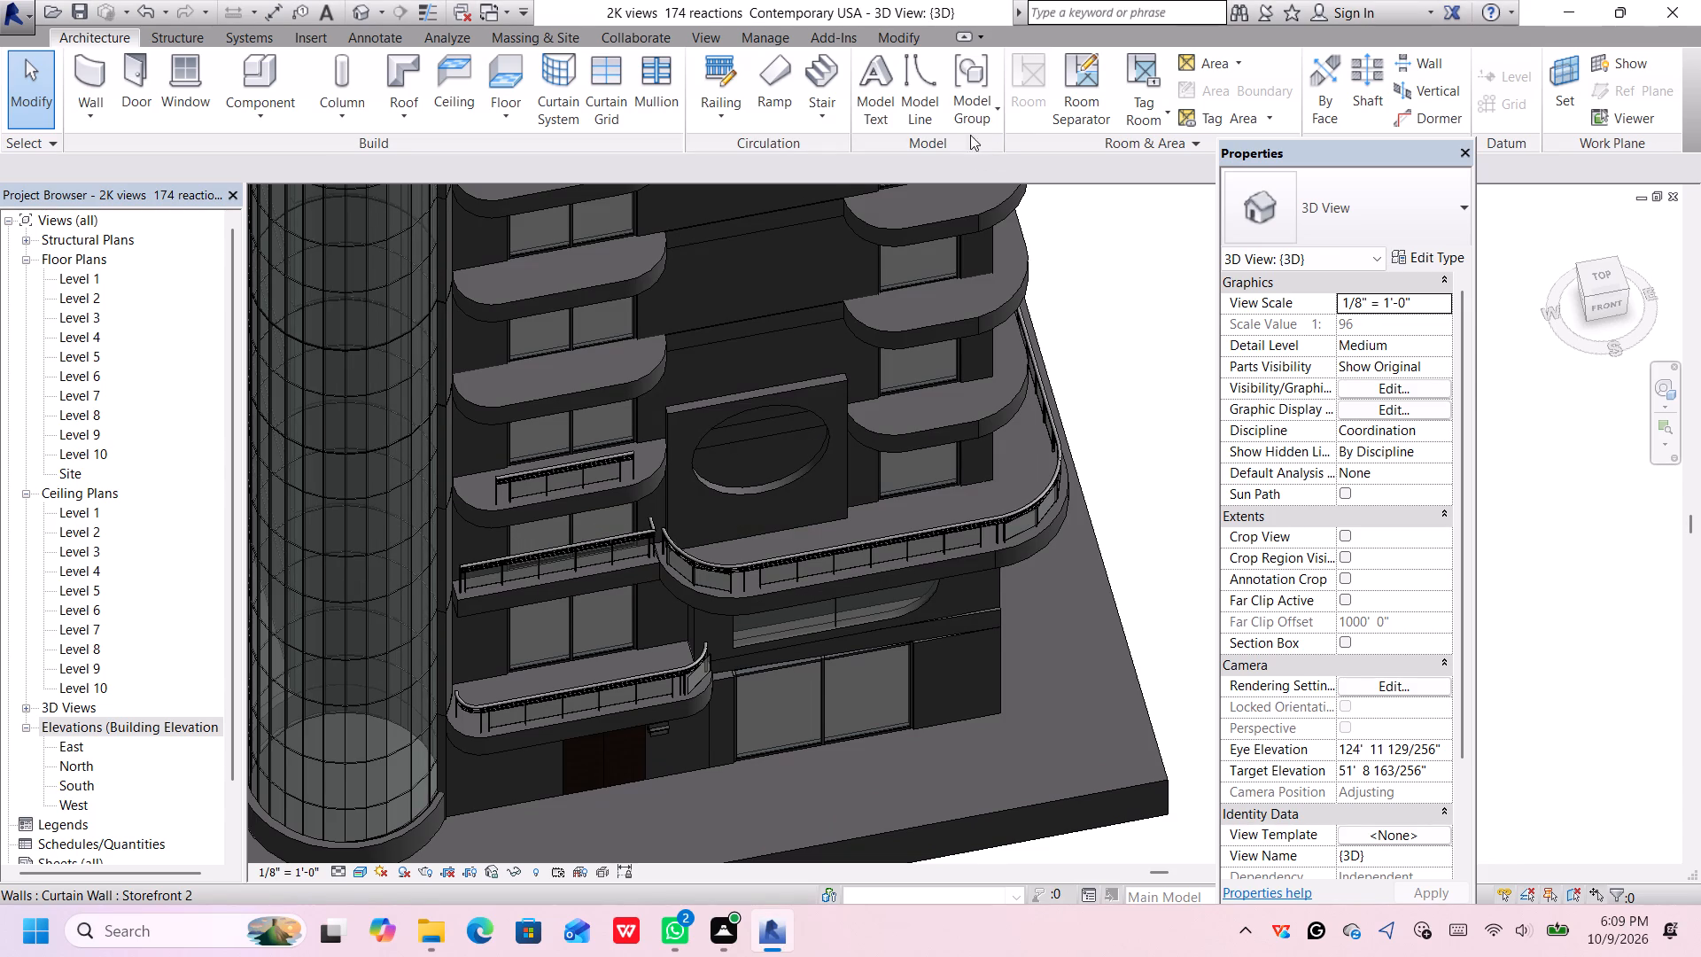
pyautogui.scroll(1, 541, 493)
pyautogui.moveTo(541, 493); pyautogui.dragTo(571, 444, button='middle')
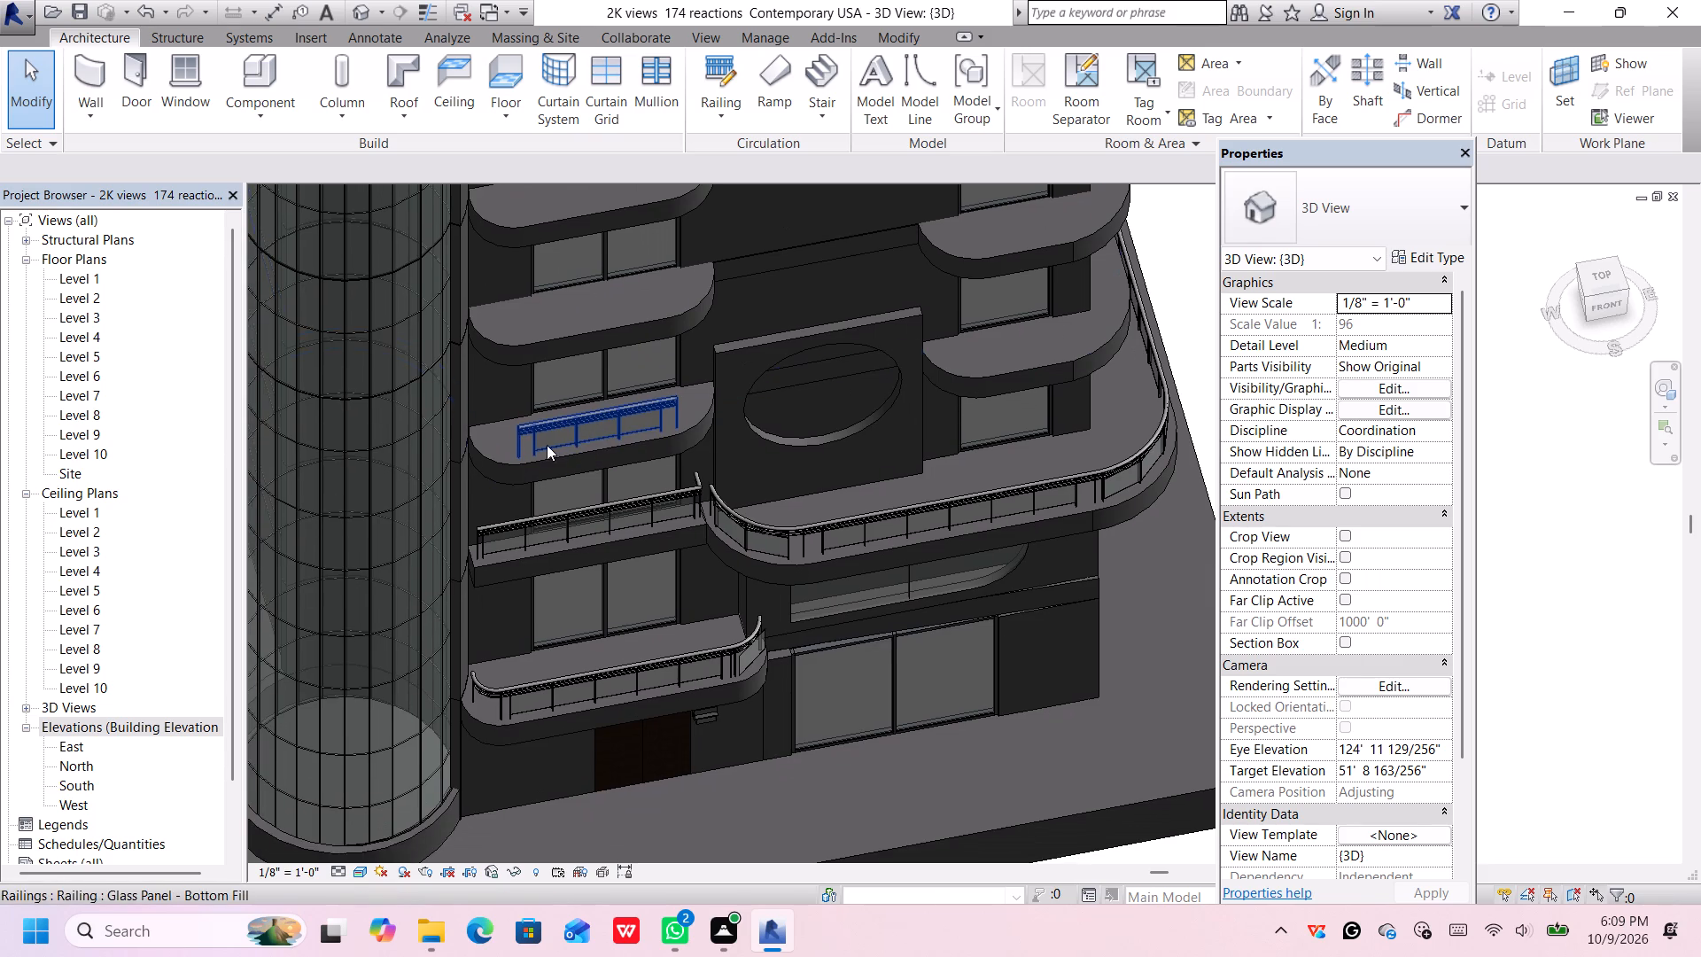
pyautogui.scroll(2, 542, 440)
pyautogui.scroll(-2, 543, 444)
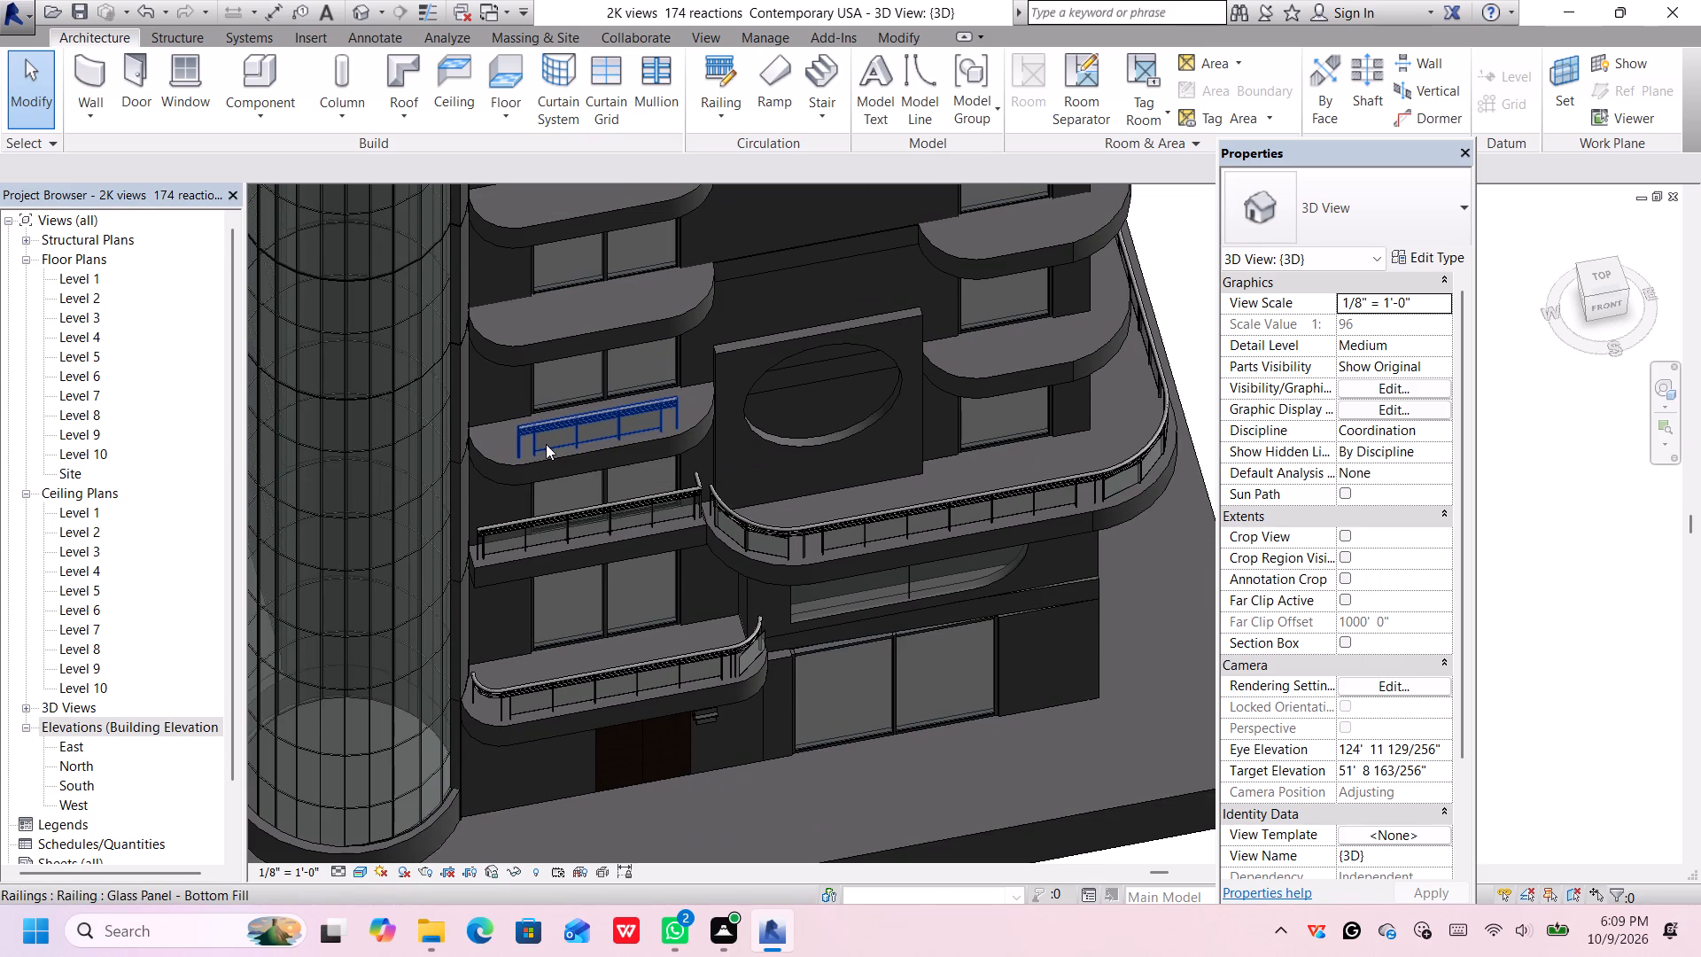
pyautogui.scroll(2, 631, 407)
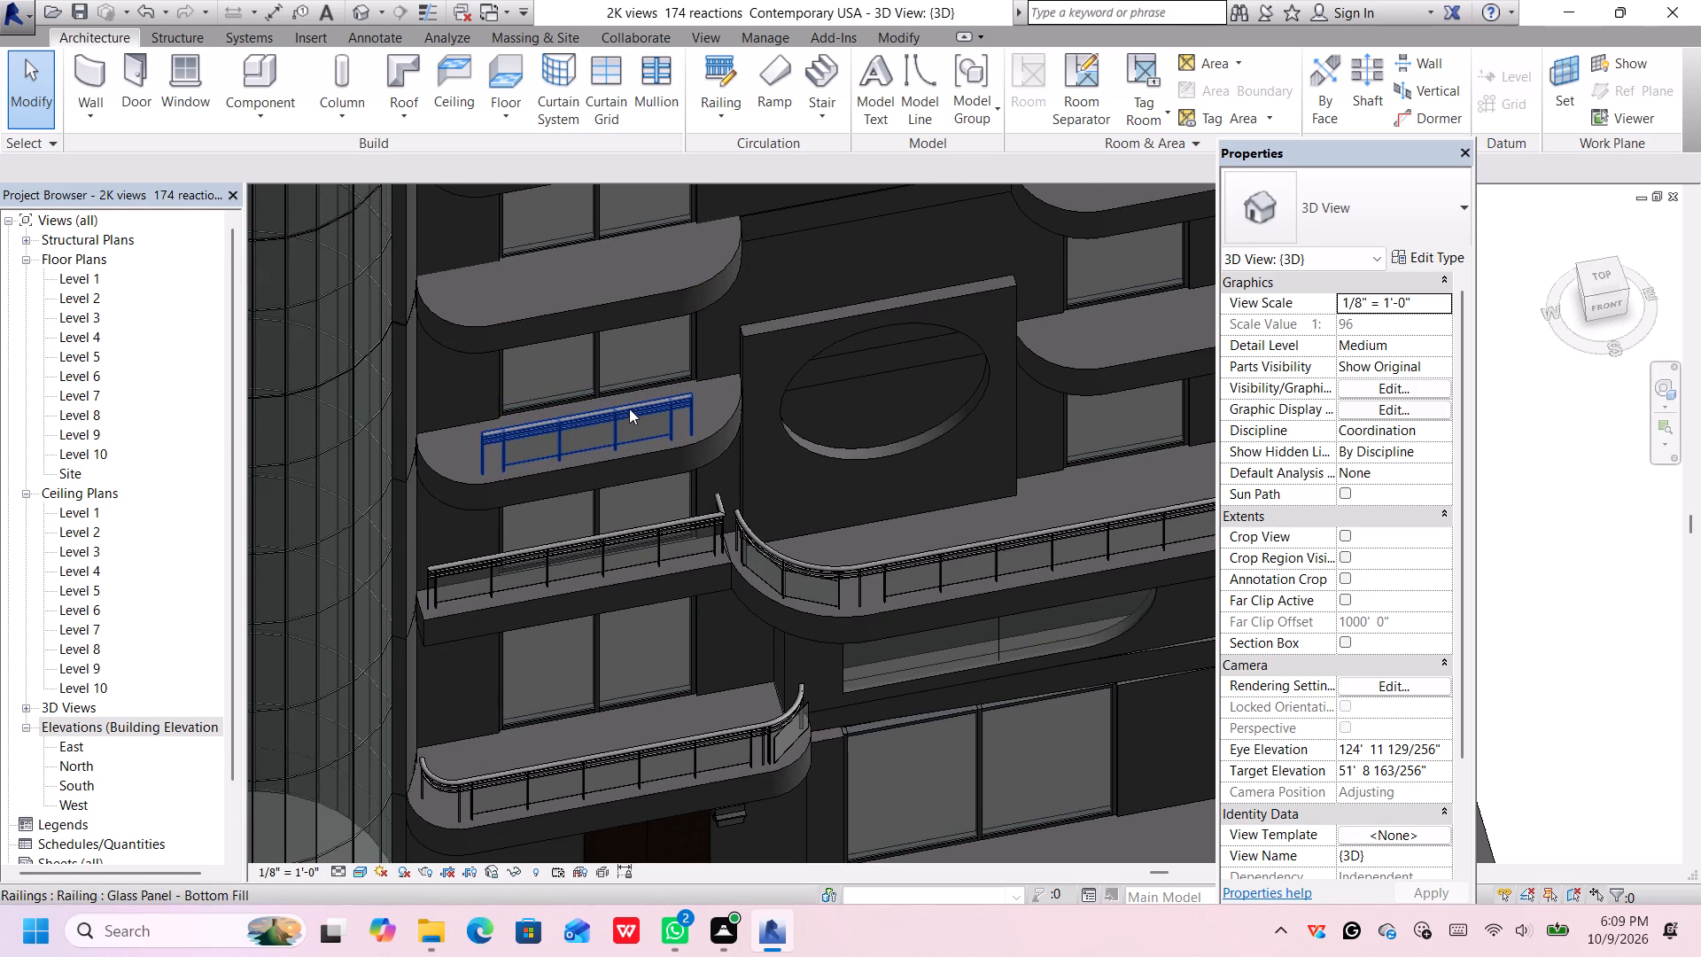
pyautogui.moveTo(633, 446); pyautogui.dragTo(586, 376, button='middle')
pyautogui.middleClick(586, 376)
pyautogui.scroll(1, 582, 377)
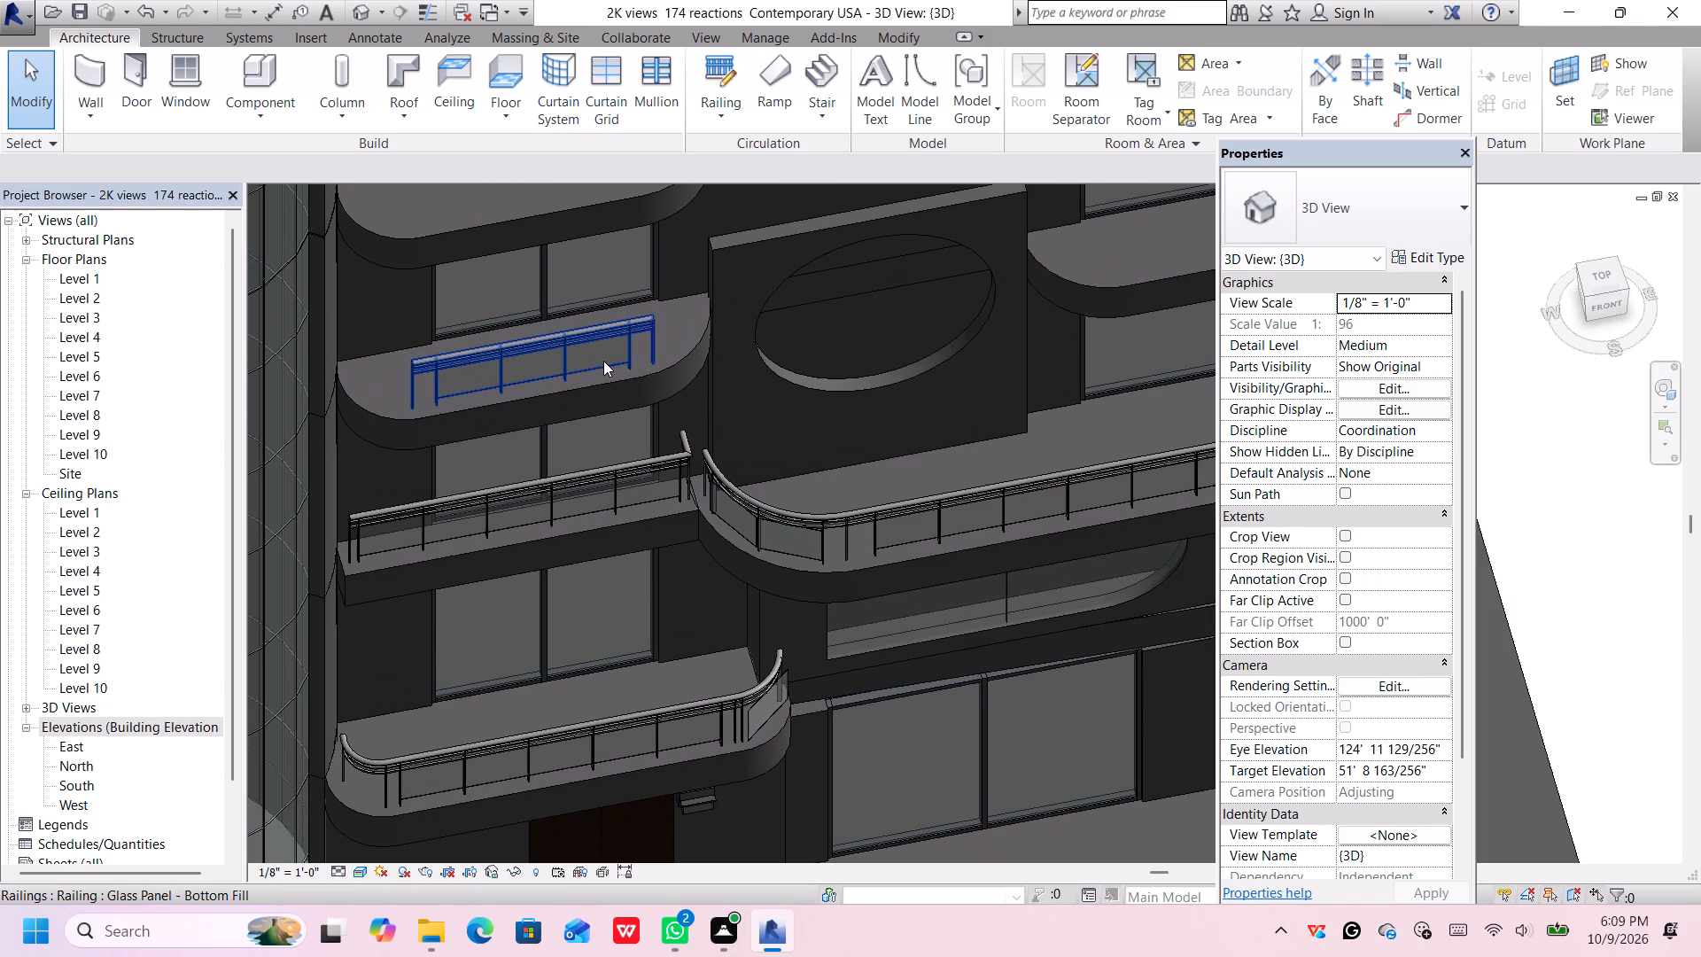
# Start a new railing path and save the project.
pyautogui.moveTo(603, 360); pyautogui.dragTo(603, 398, button='middle')
pyautogui.middleClick(603, 399)
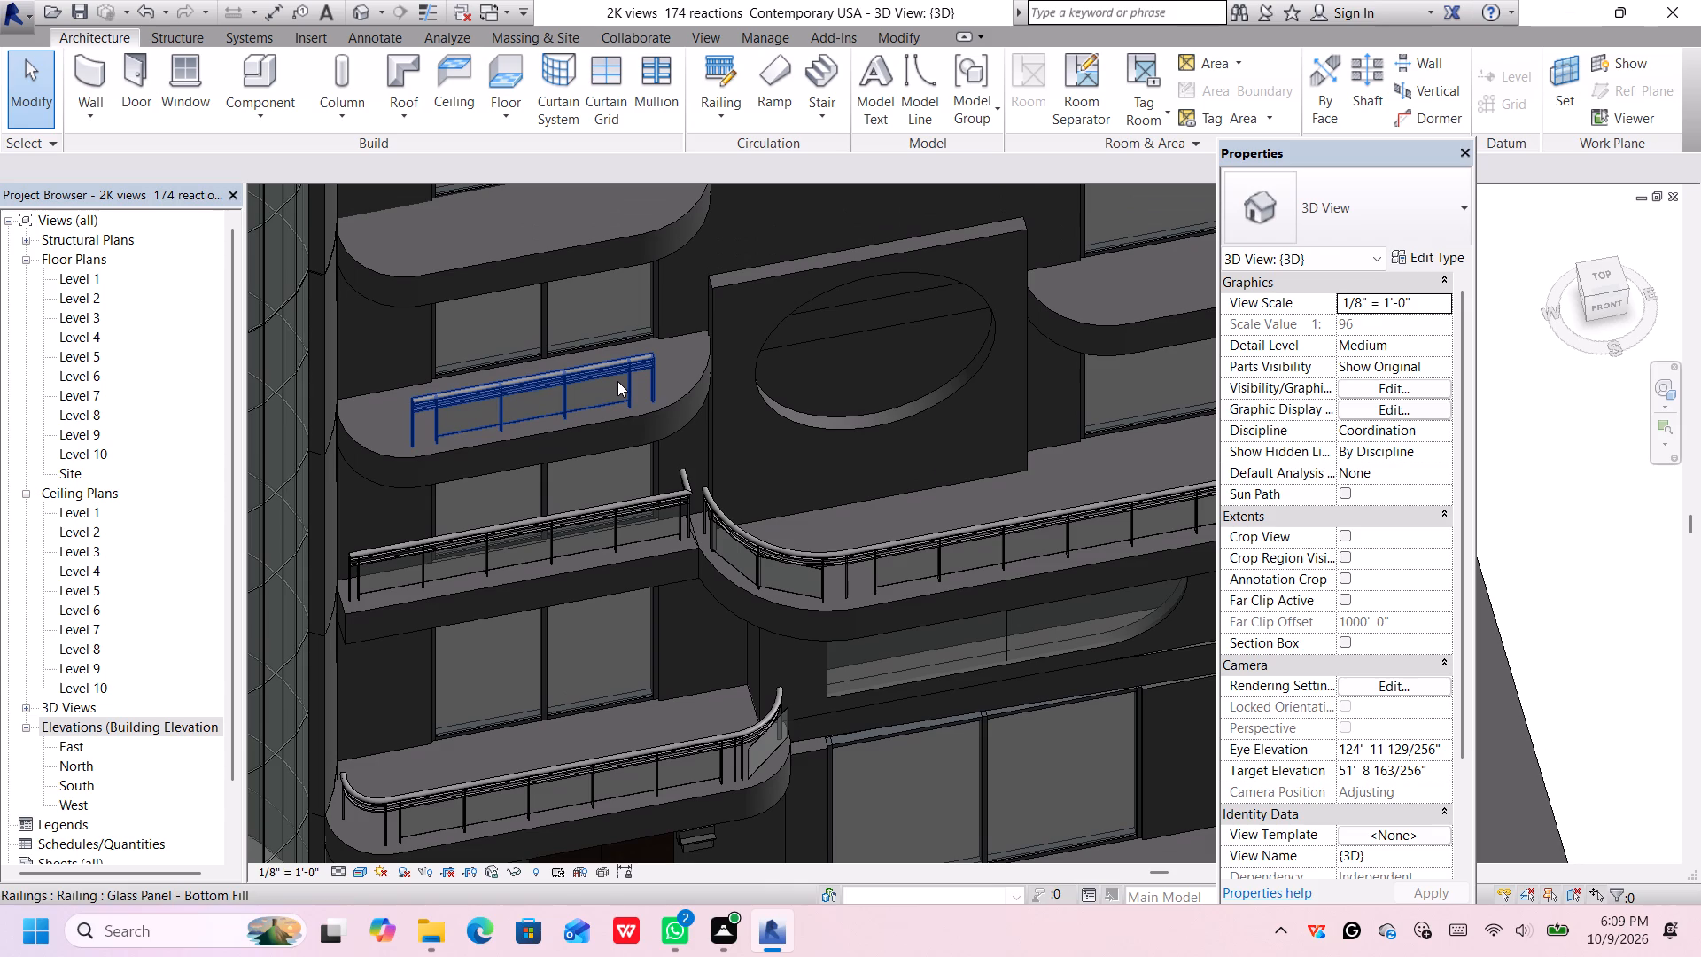
pyautogui.scroll(1, 362, 409)
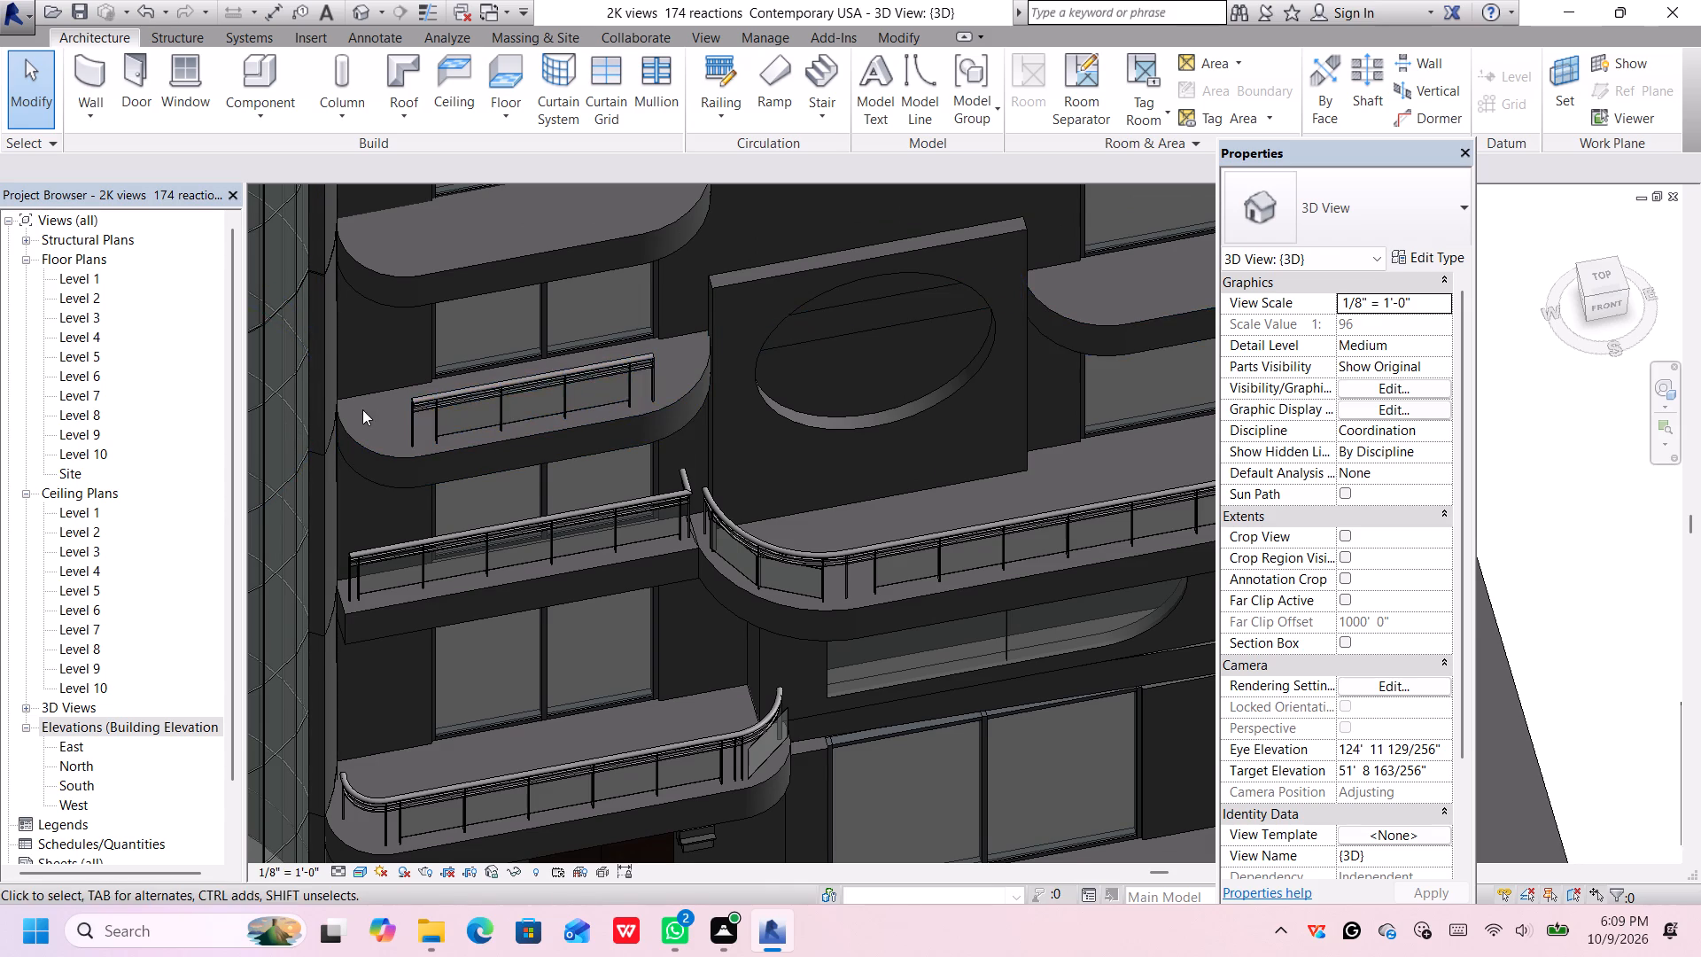
pyautogui.click(712, 69)
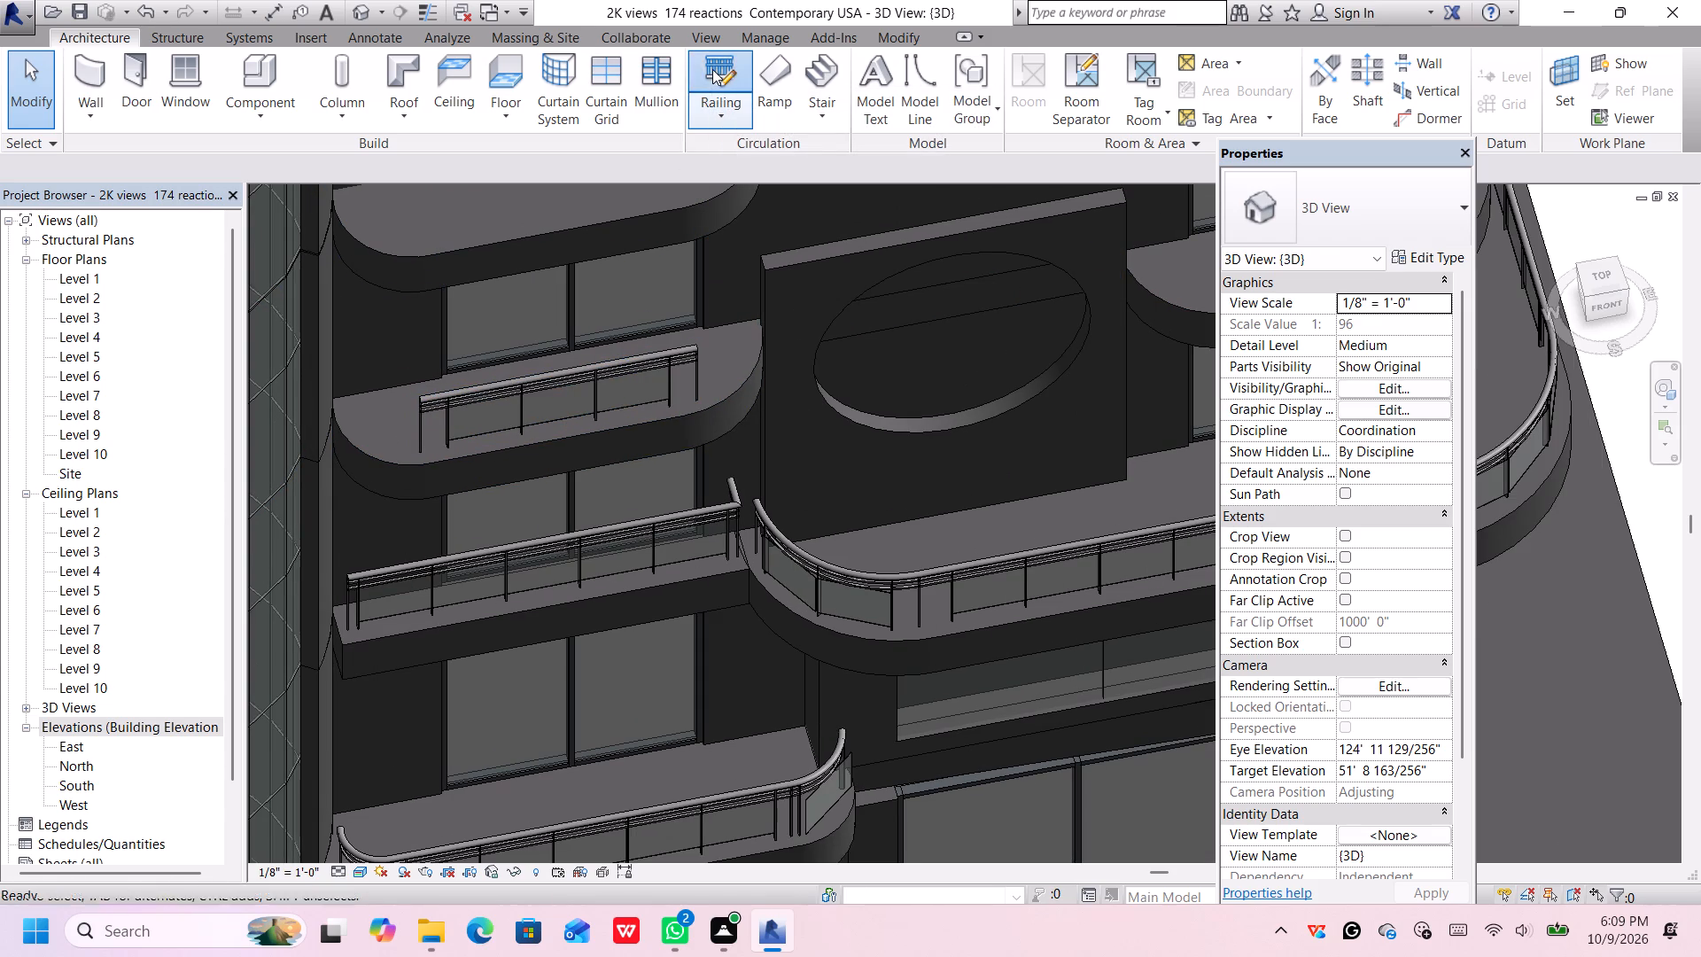
pyautogui.click(776, 401)
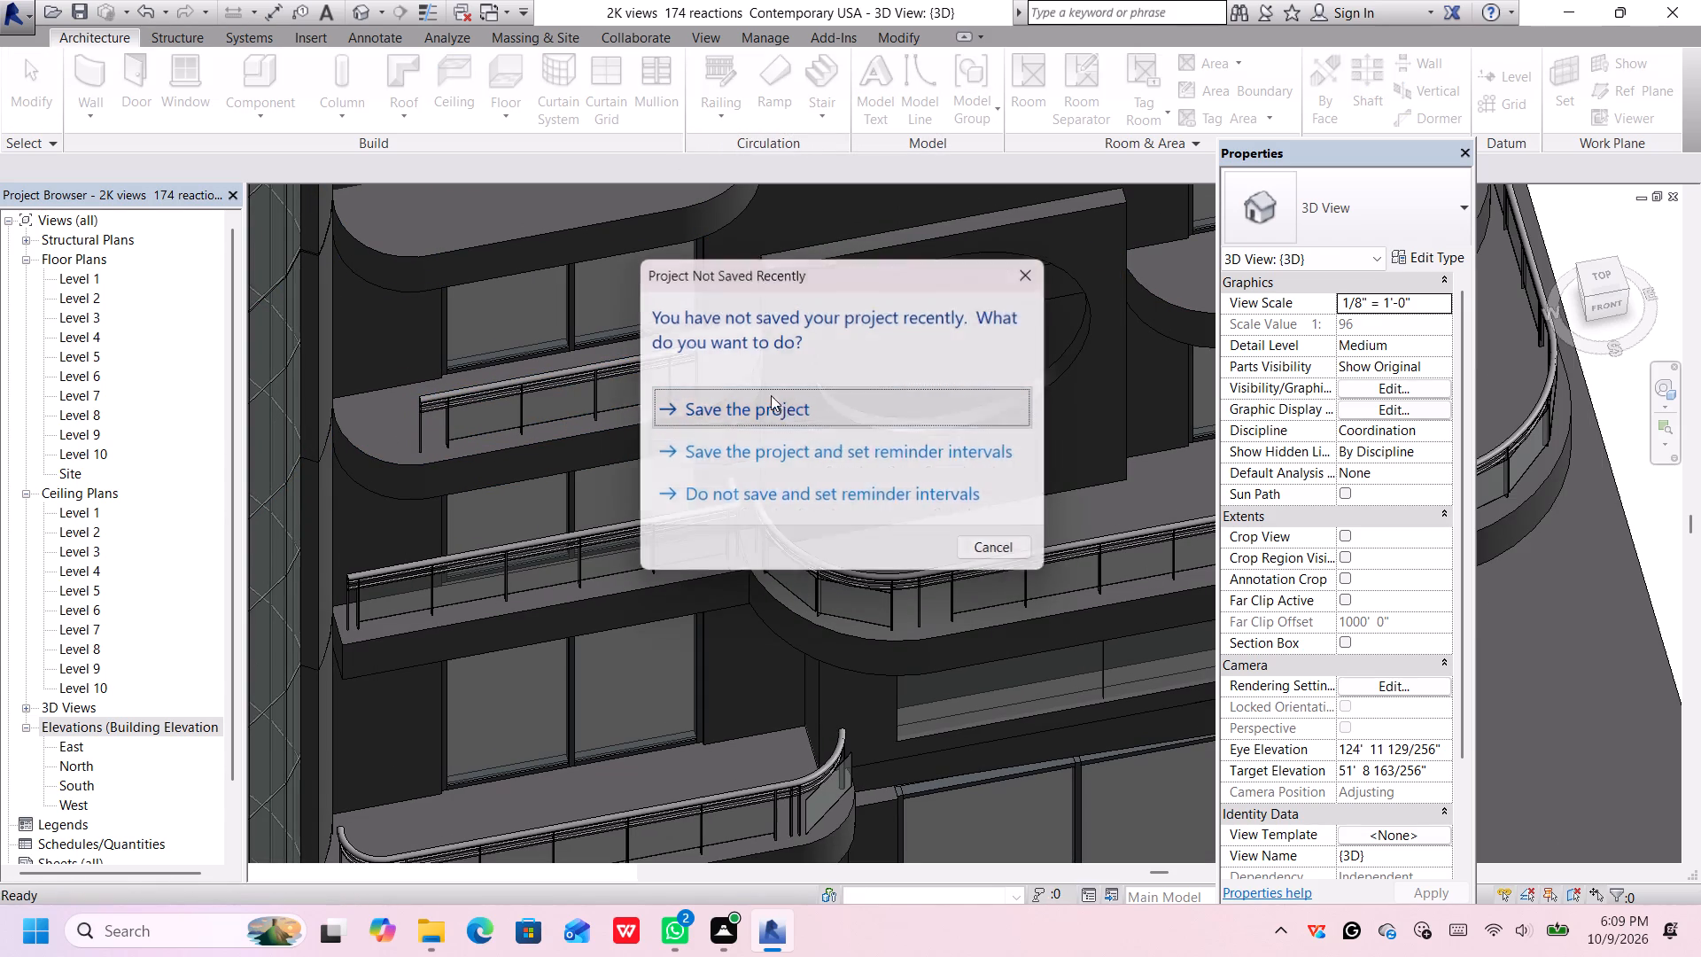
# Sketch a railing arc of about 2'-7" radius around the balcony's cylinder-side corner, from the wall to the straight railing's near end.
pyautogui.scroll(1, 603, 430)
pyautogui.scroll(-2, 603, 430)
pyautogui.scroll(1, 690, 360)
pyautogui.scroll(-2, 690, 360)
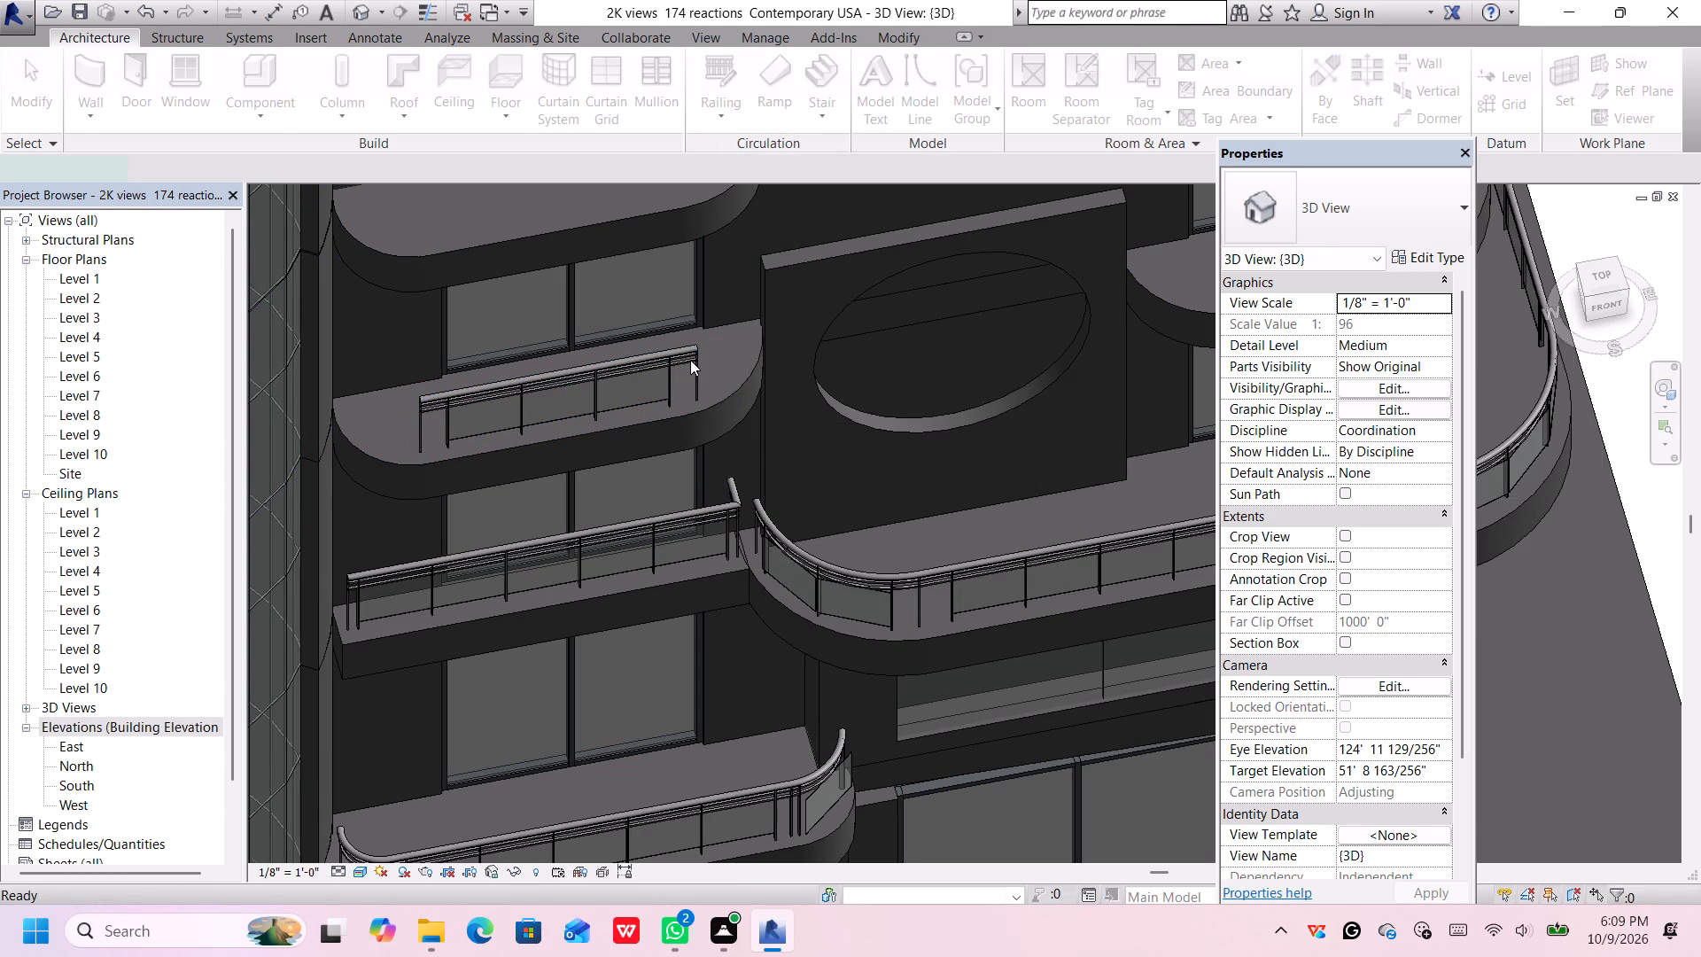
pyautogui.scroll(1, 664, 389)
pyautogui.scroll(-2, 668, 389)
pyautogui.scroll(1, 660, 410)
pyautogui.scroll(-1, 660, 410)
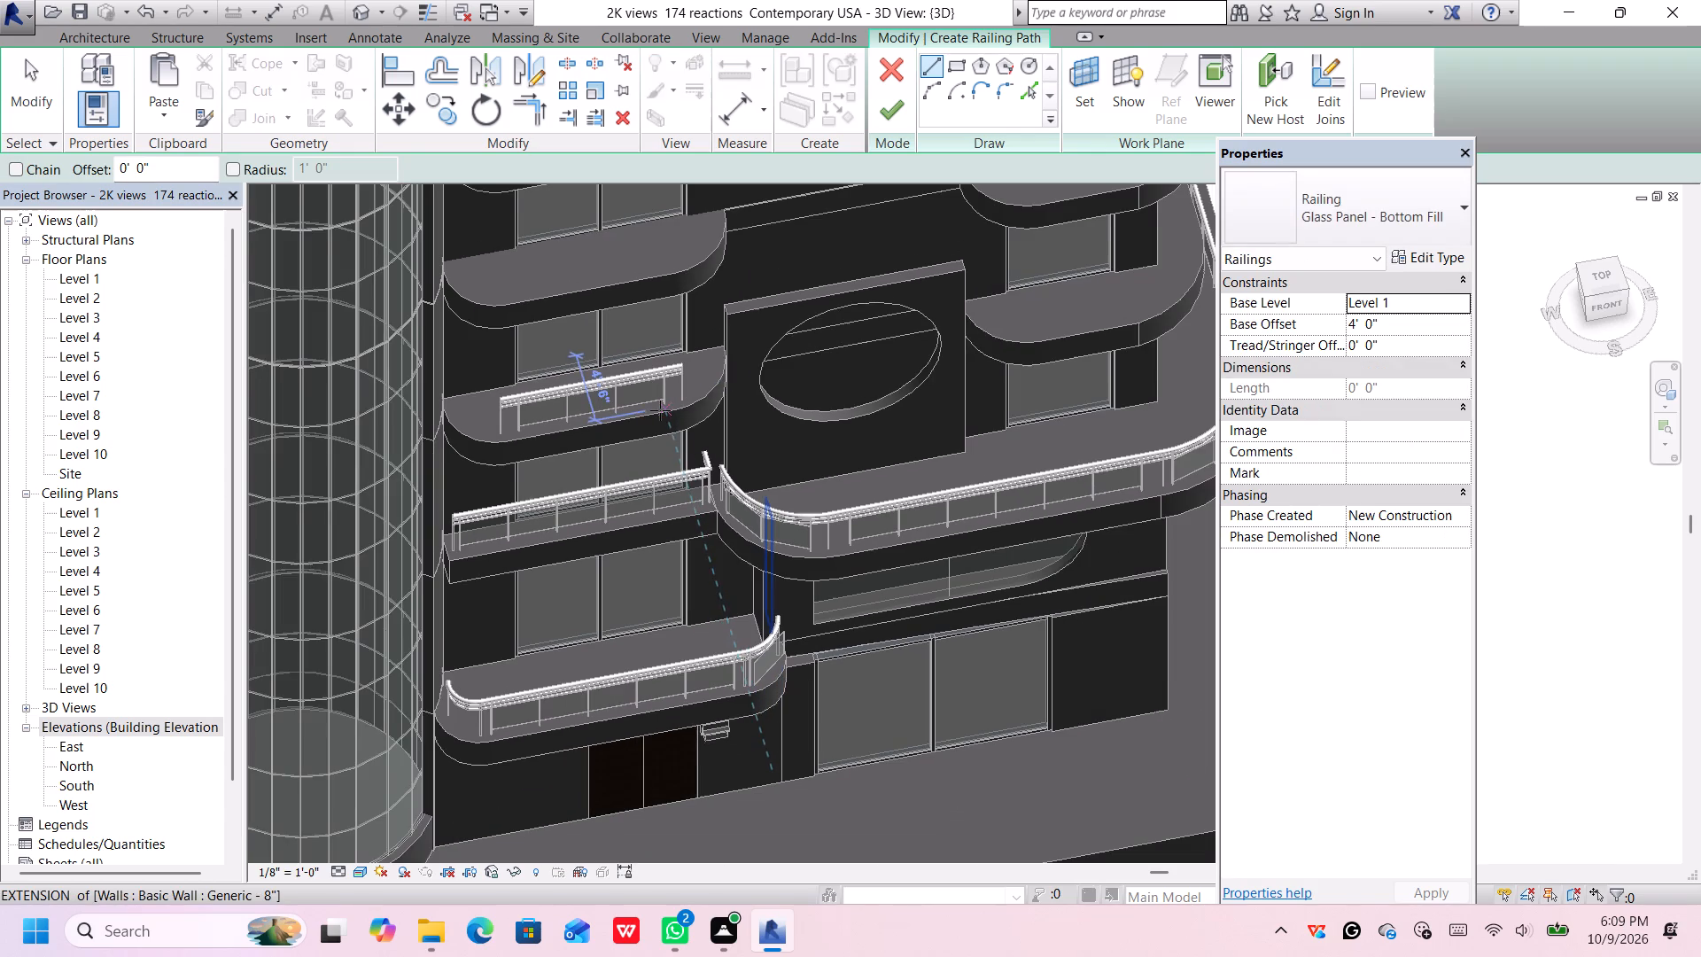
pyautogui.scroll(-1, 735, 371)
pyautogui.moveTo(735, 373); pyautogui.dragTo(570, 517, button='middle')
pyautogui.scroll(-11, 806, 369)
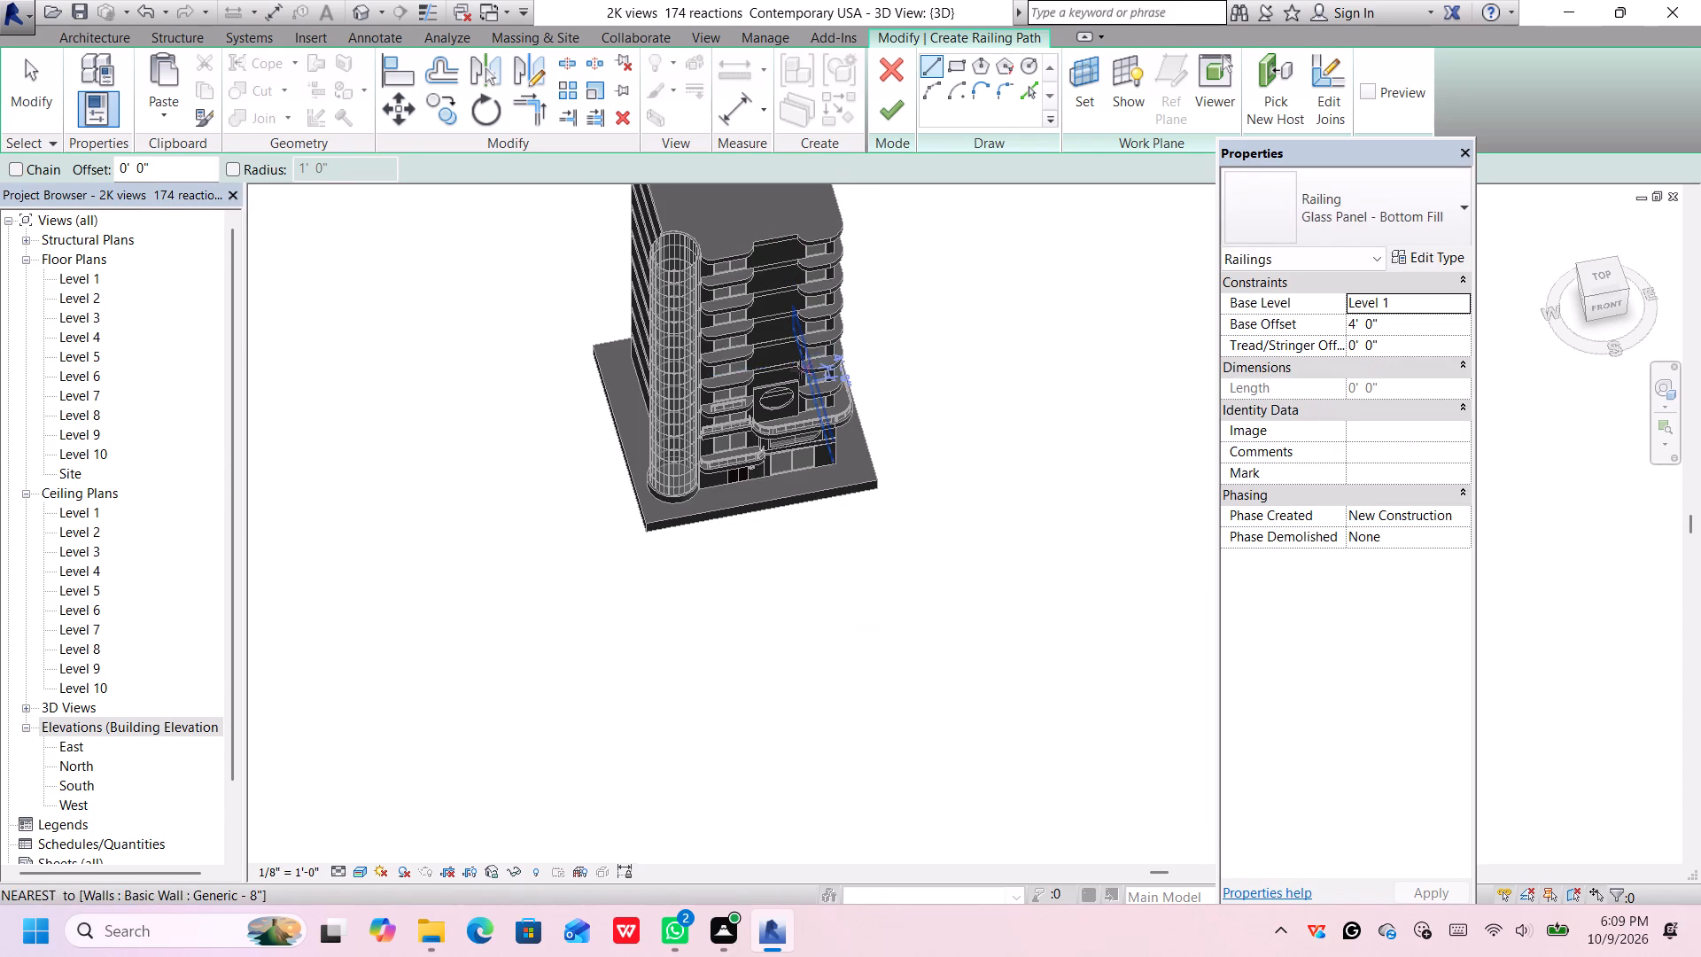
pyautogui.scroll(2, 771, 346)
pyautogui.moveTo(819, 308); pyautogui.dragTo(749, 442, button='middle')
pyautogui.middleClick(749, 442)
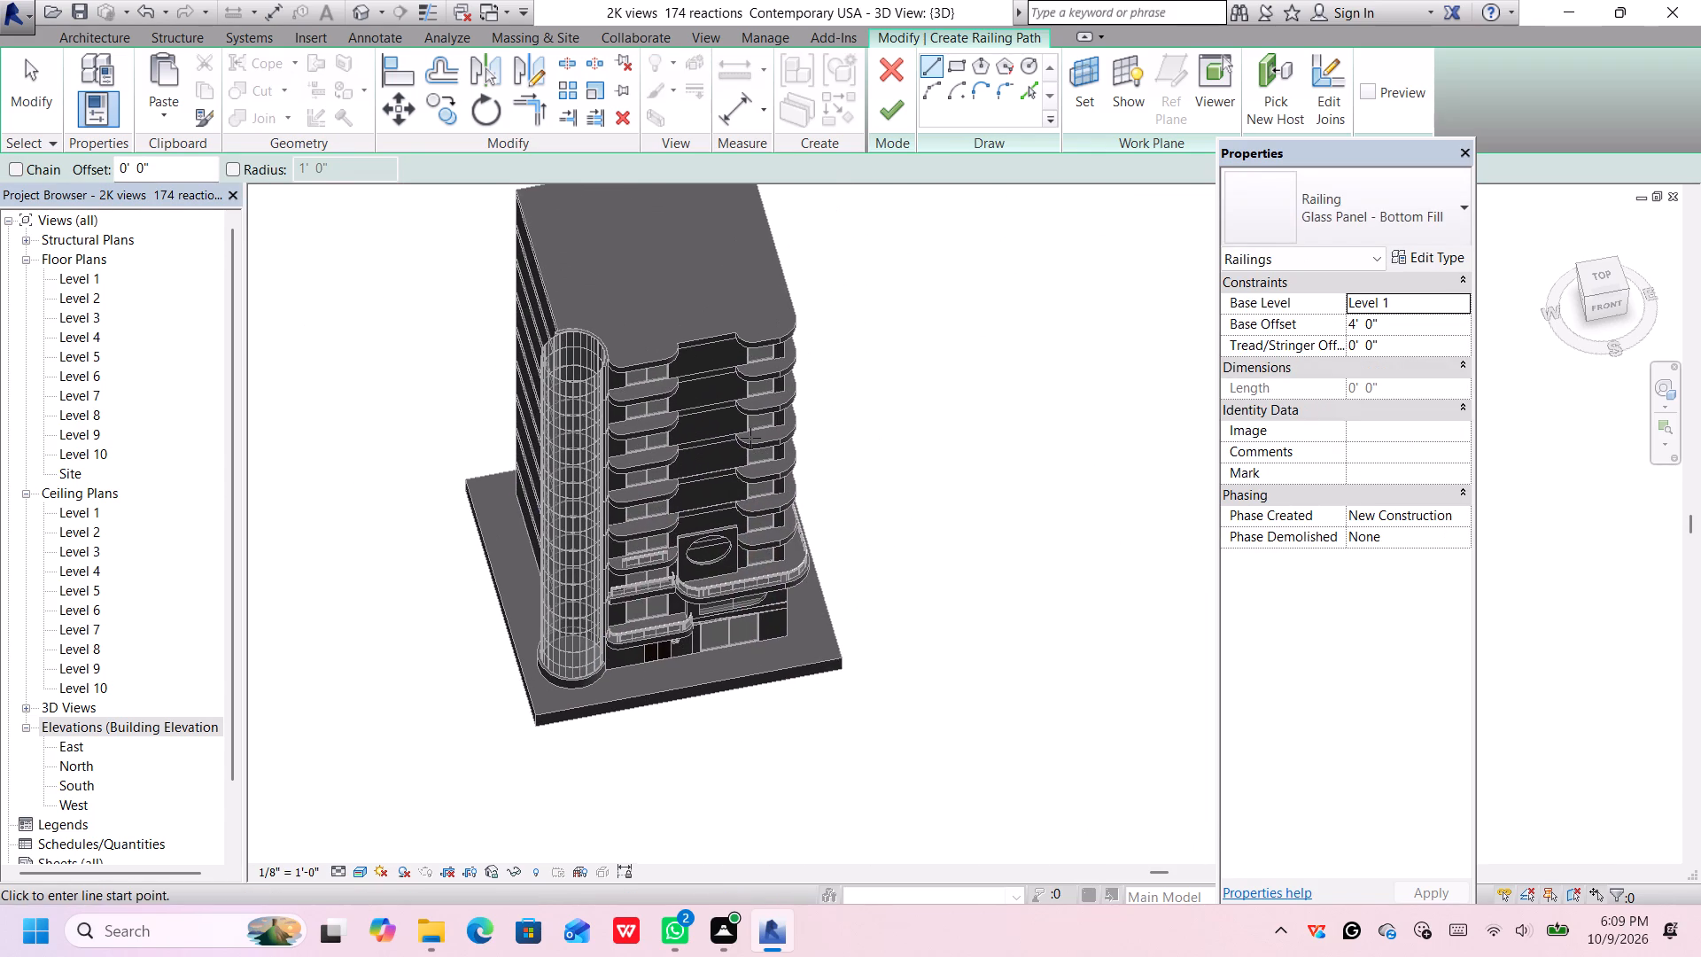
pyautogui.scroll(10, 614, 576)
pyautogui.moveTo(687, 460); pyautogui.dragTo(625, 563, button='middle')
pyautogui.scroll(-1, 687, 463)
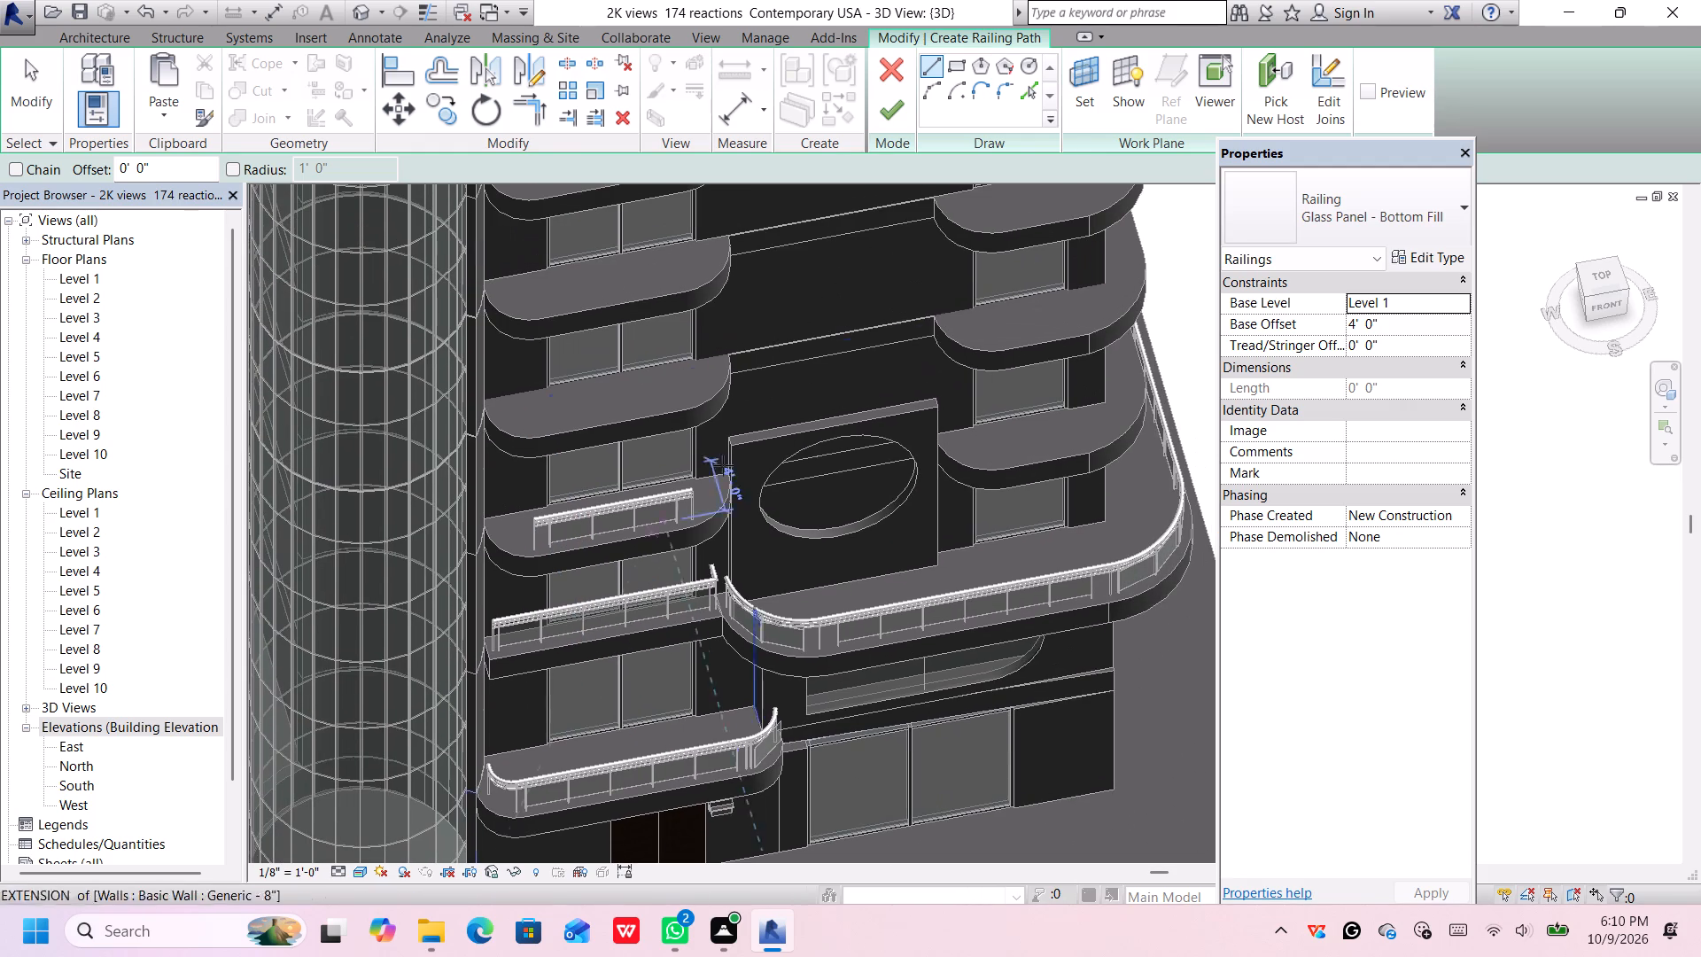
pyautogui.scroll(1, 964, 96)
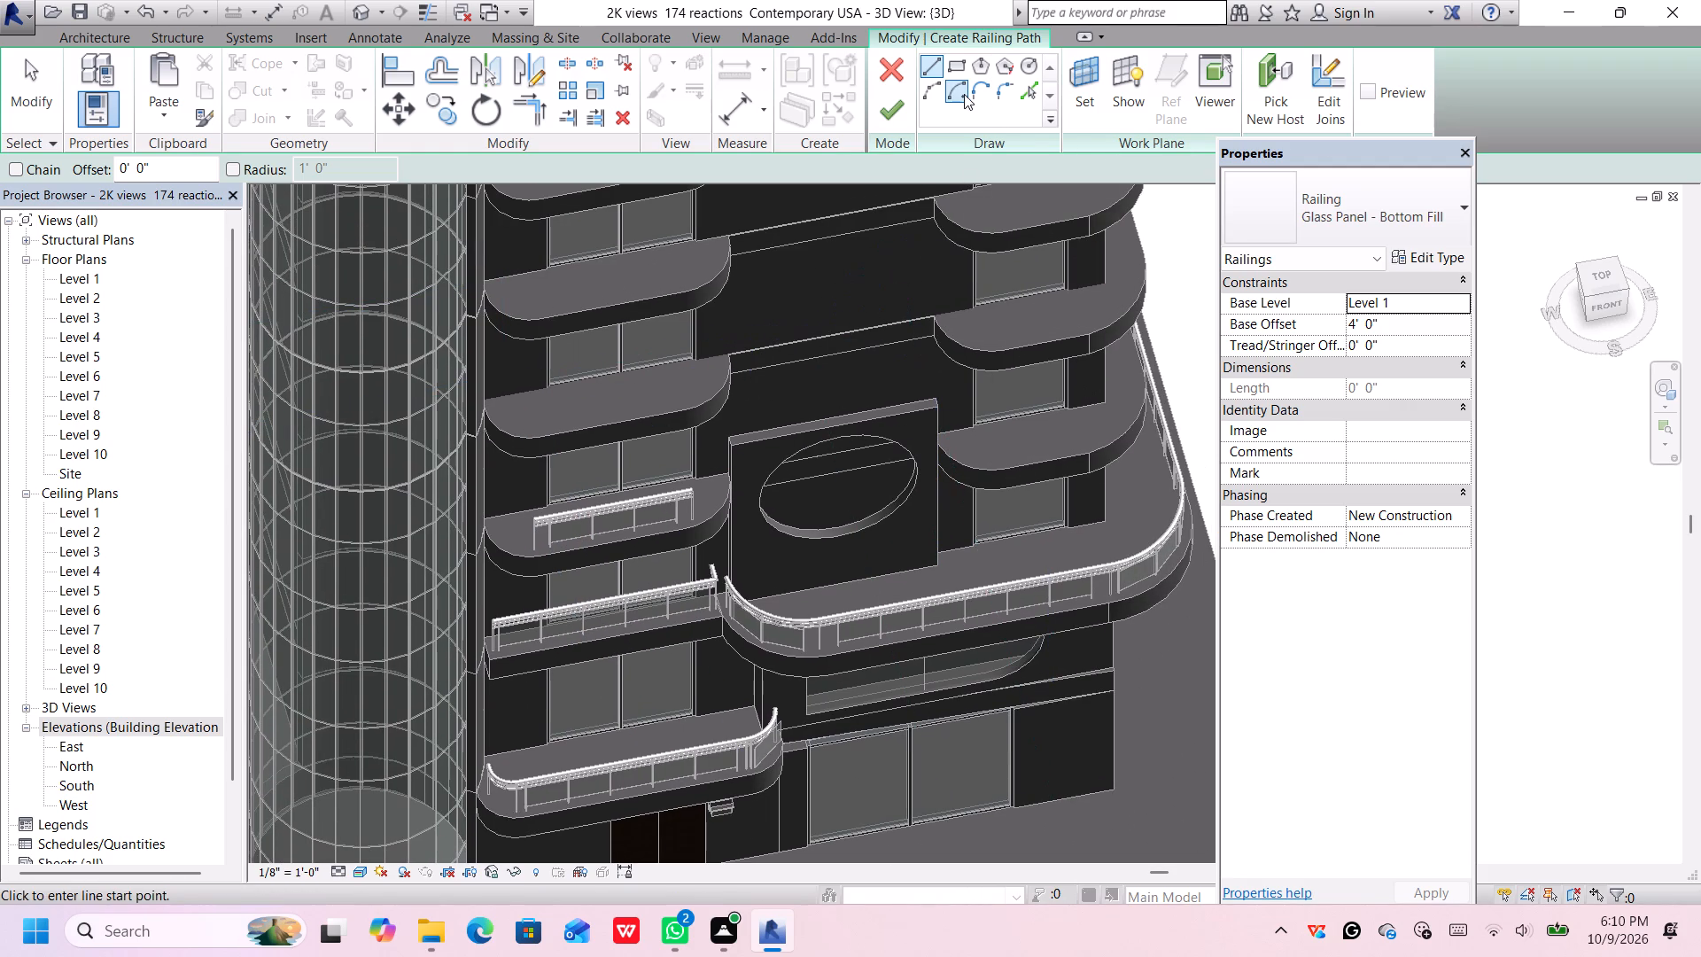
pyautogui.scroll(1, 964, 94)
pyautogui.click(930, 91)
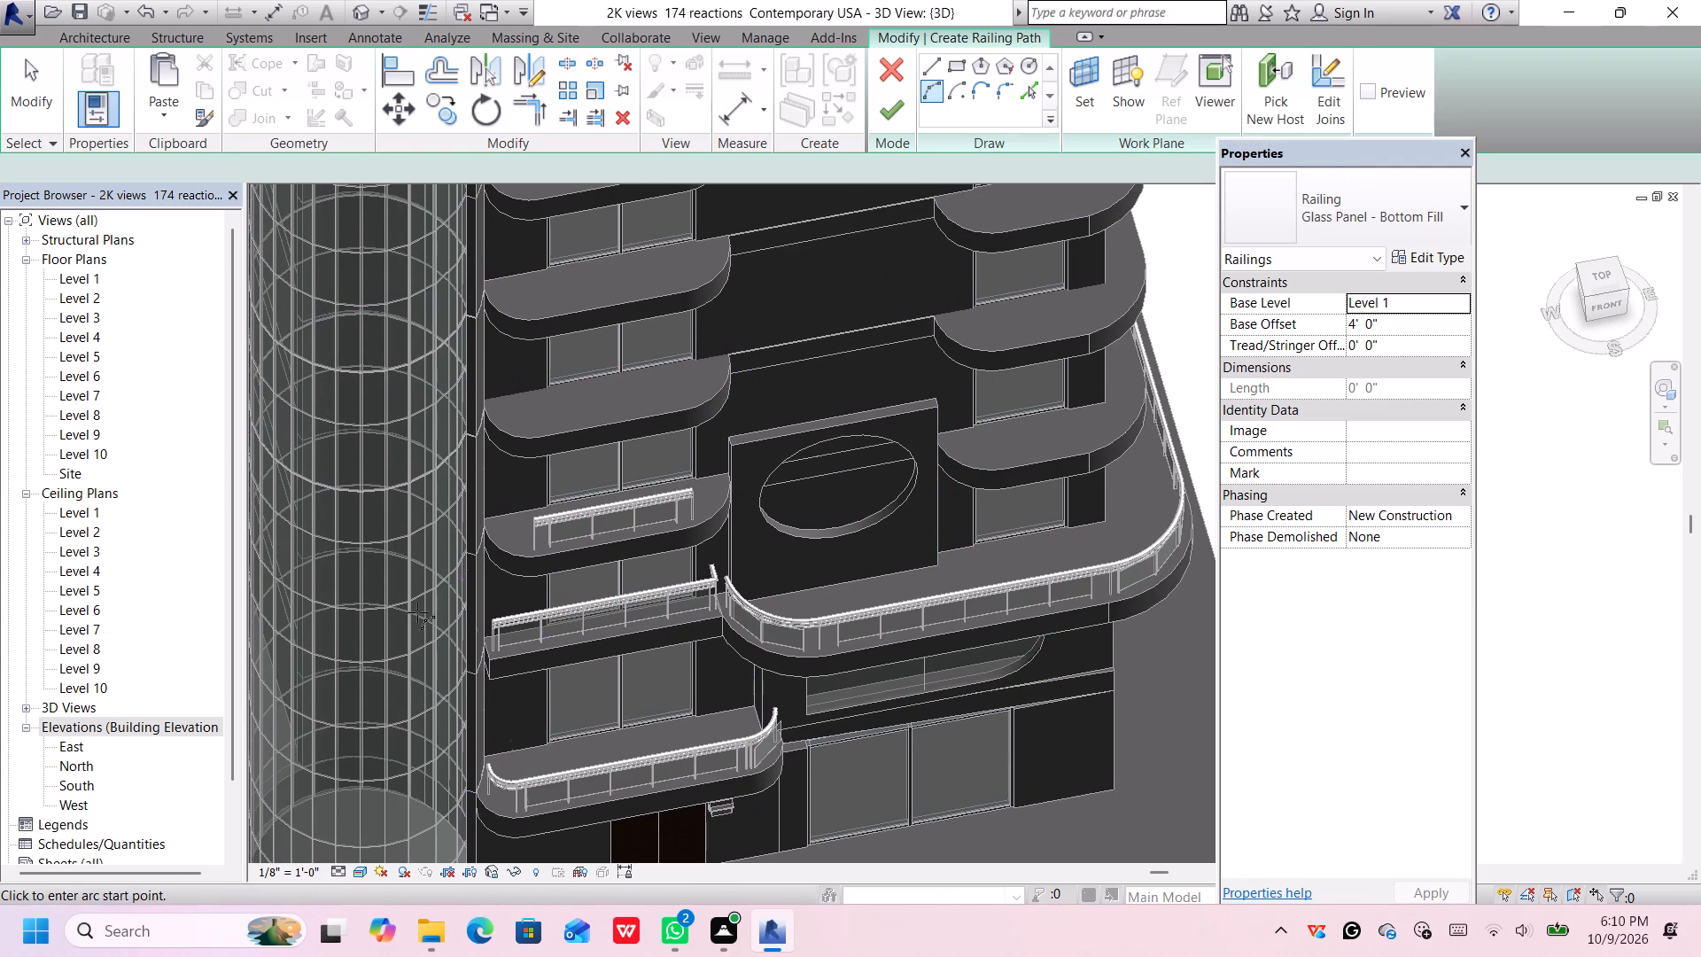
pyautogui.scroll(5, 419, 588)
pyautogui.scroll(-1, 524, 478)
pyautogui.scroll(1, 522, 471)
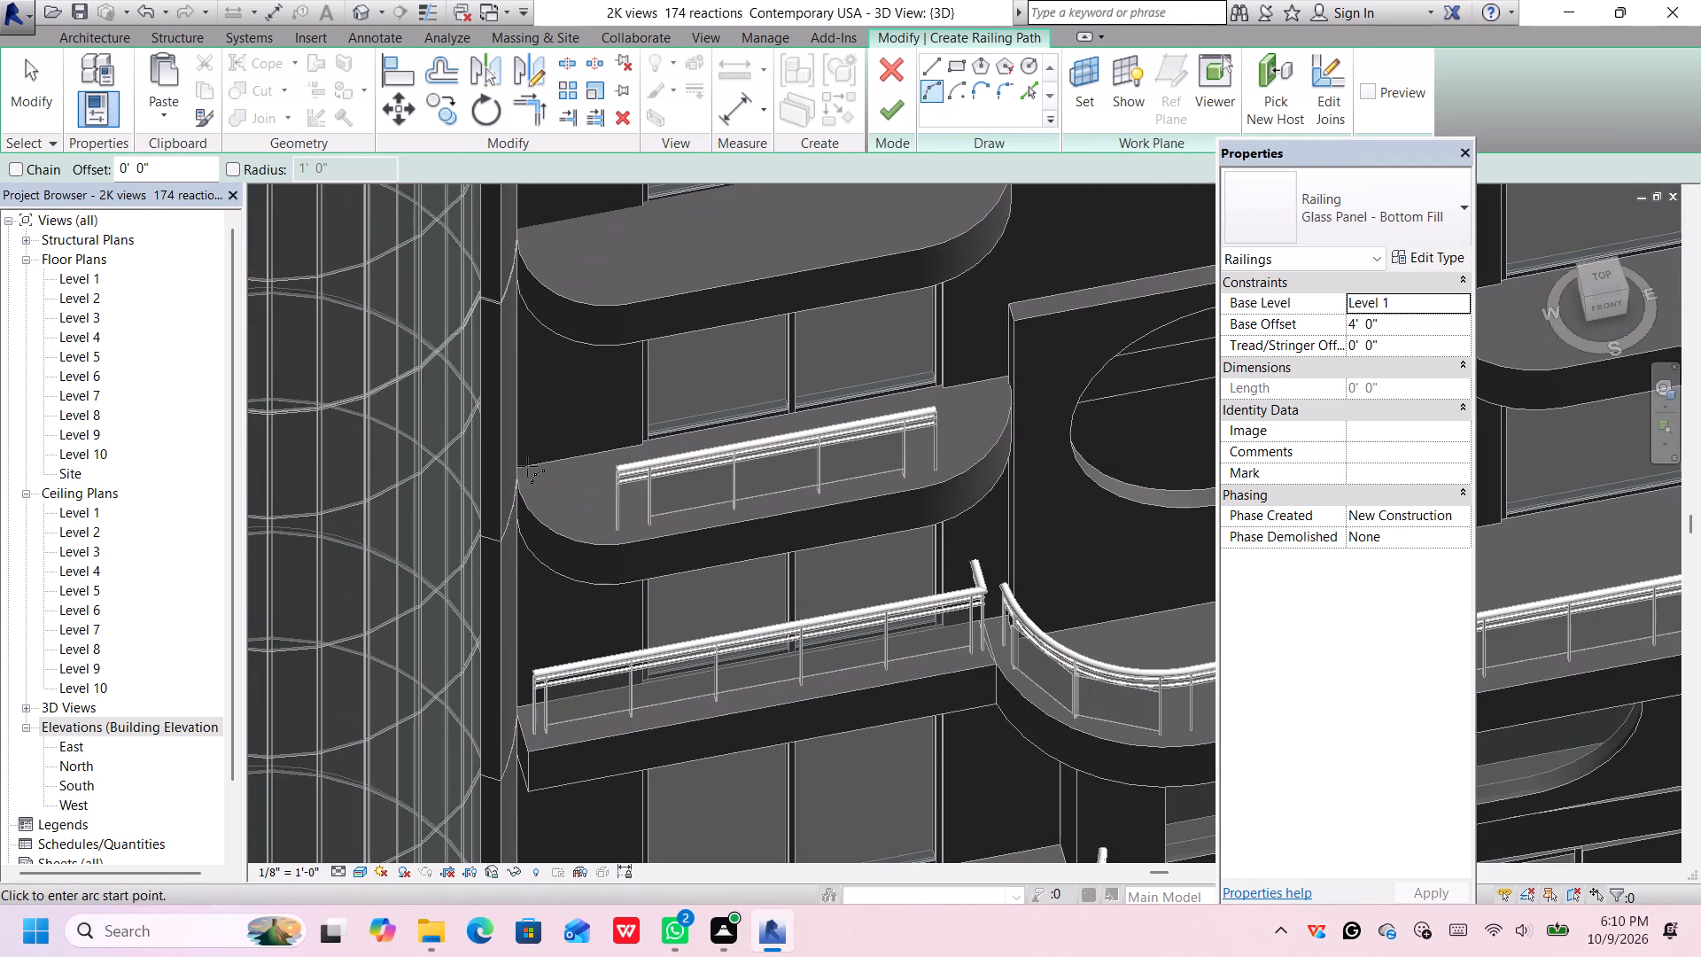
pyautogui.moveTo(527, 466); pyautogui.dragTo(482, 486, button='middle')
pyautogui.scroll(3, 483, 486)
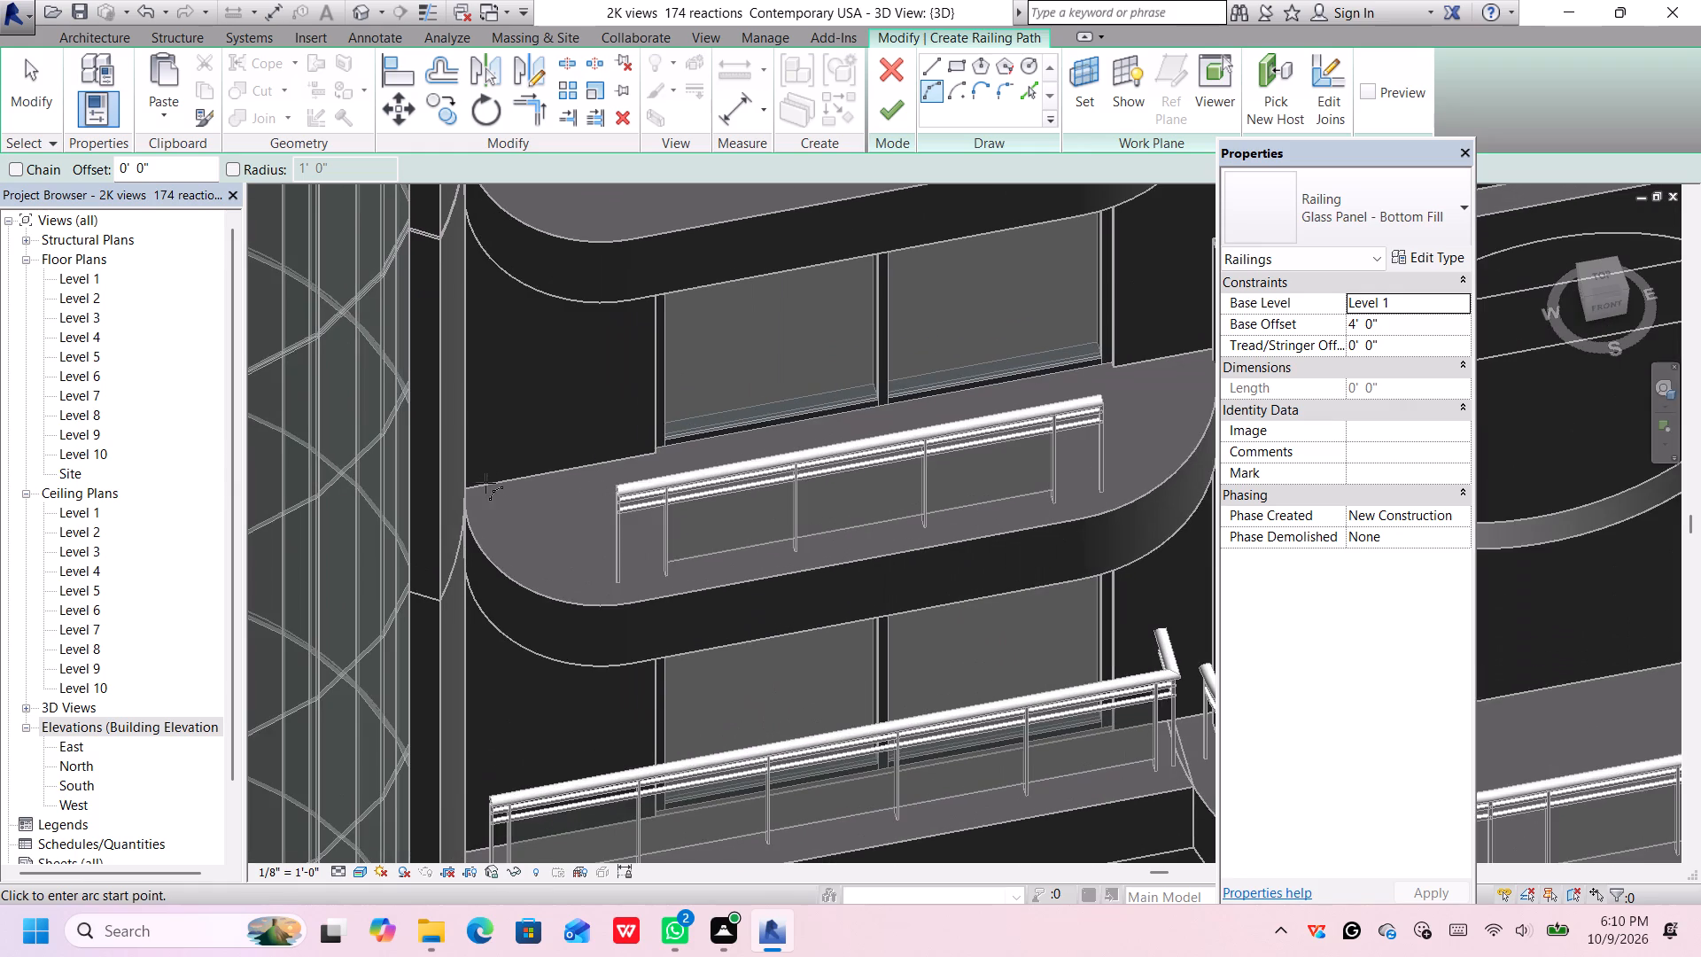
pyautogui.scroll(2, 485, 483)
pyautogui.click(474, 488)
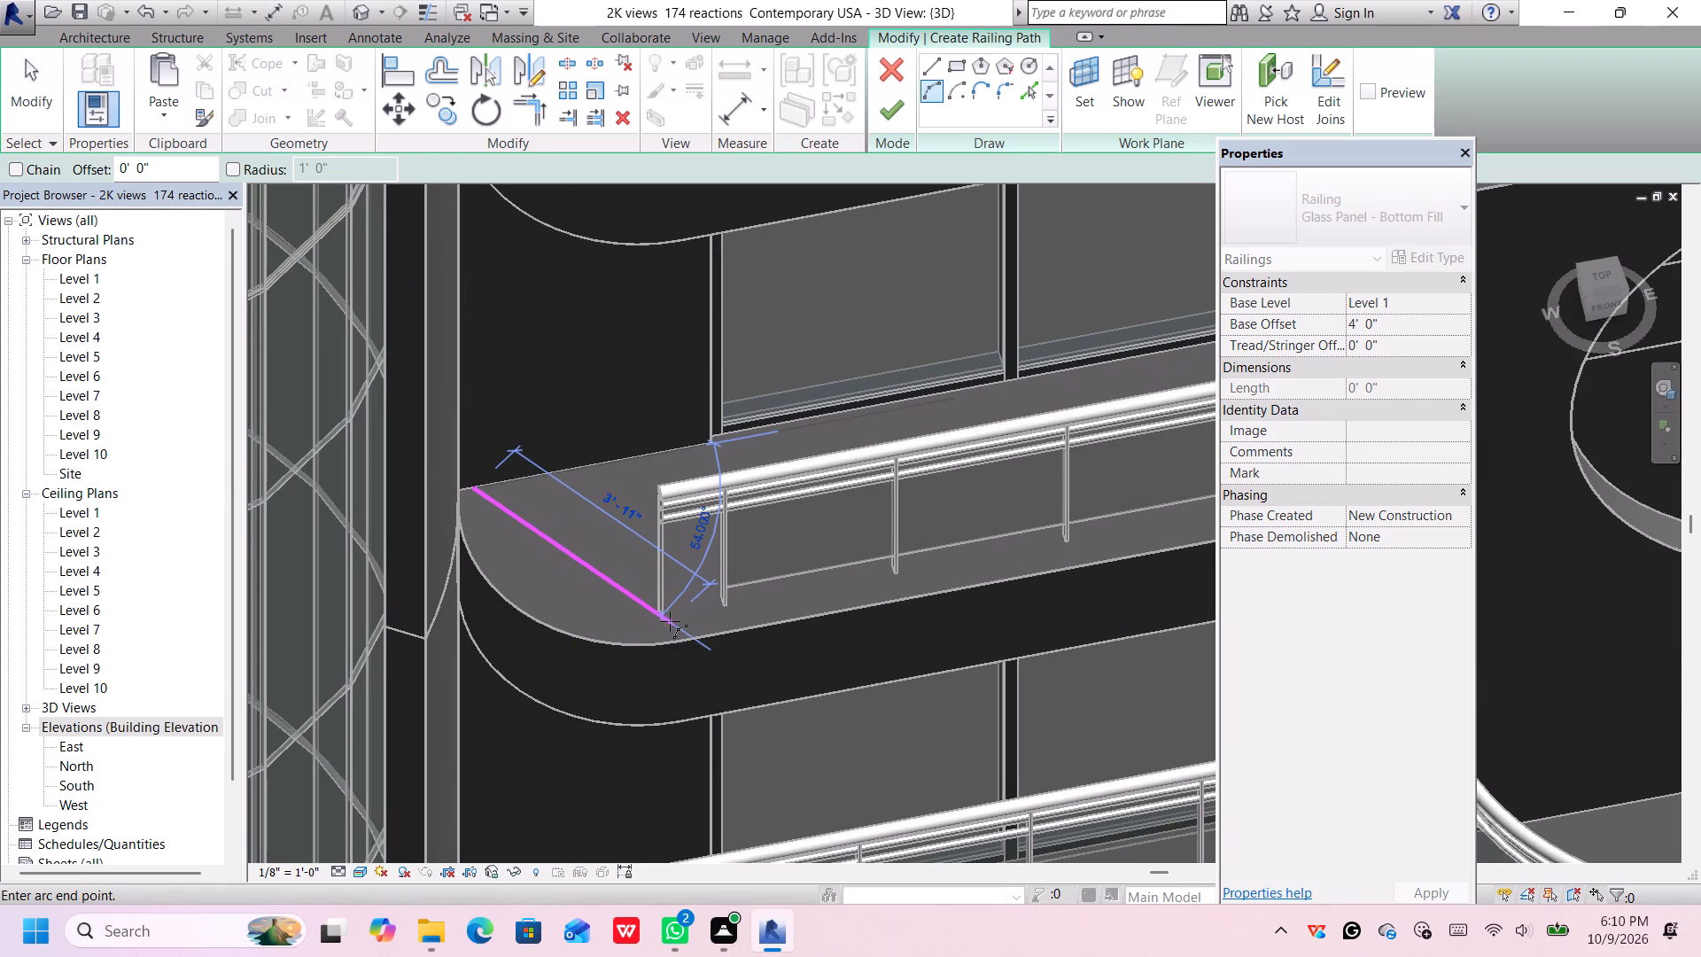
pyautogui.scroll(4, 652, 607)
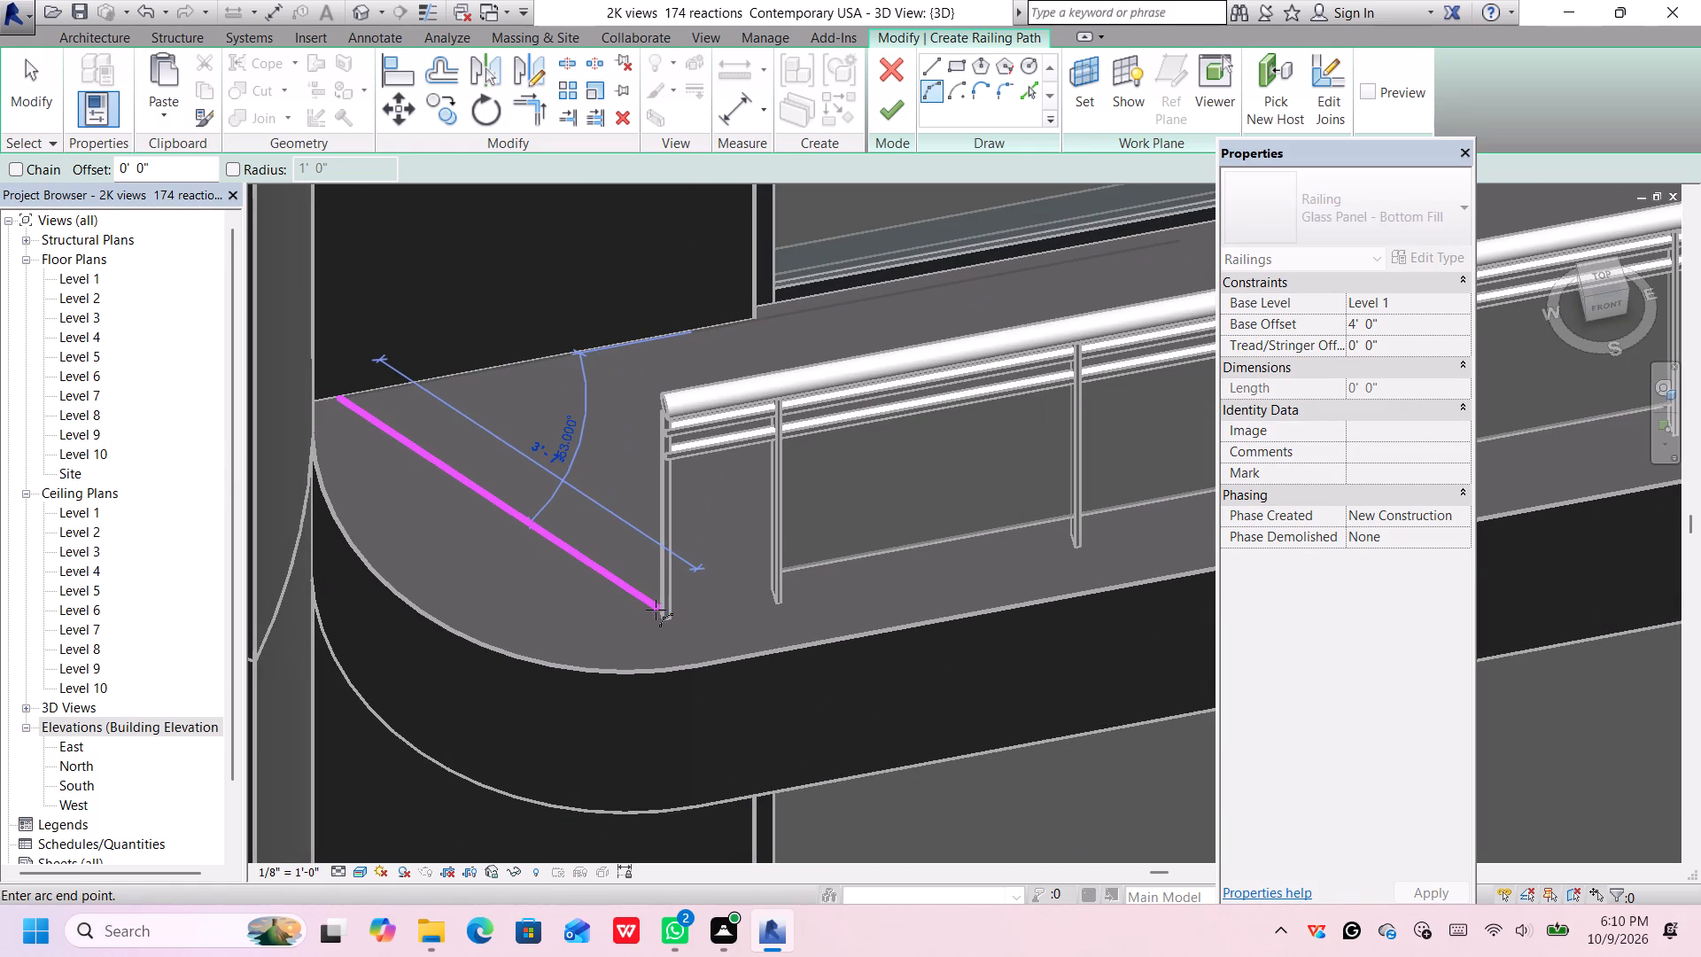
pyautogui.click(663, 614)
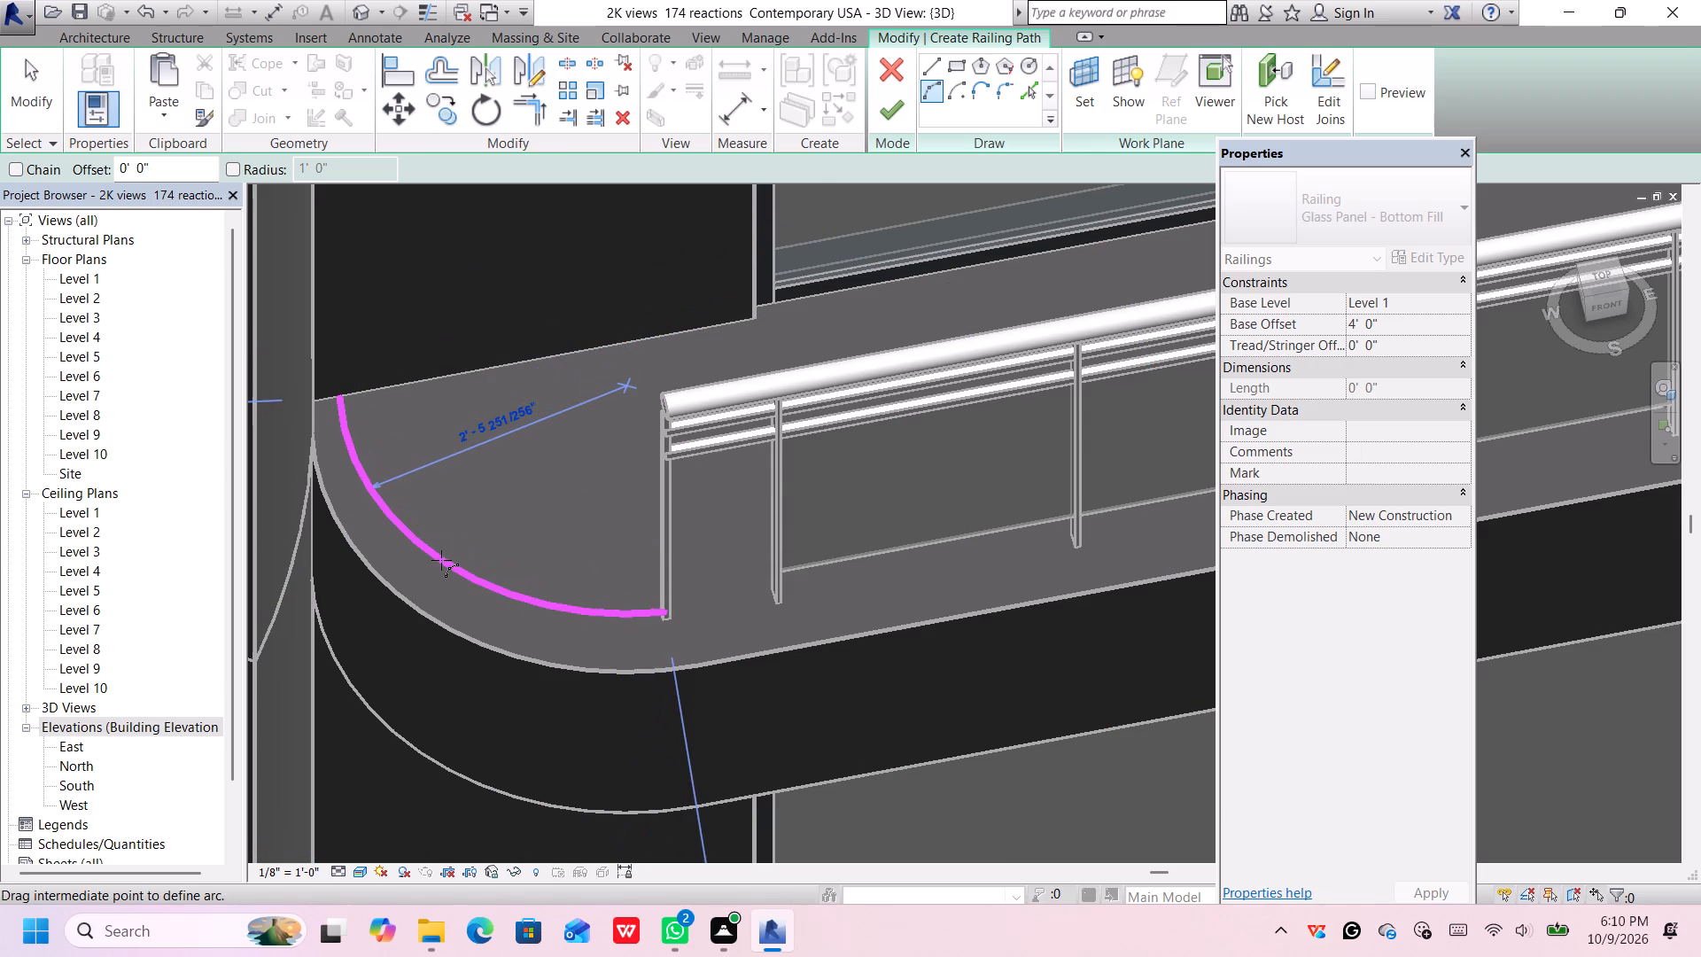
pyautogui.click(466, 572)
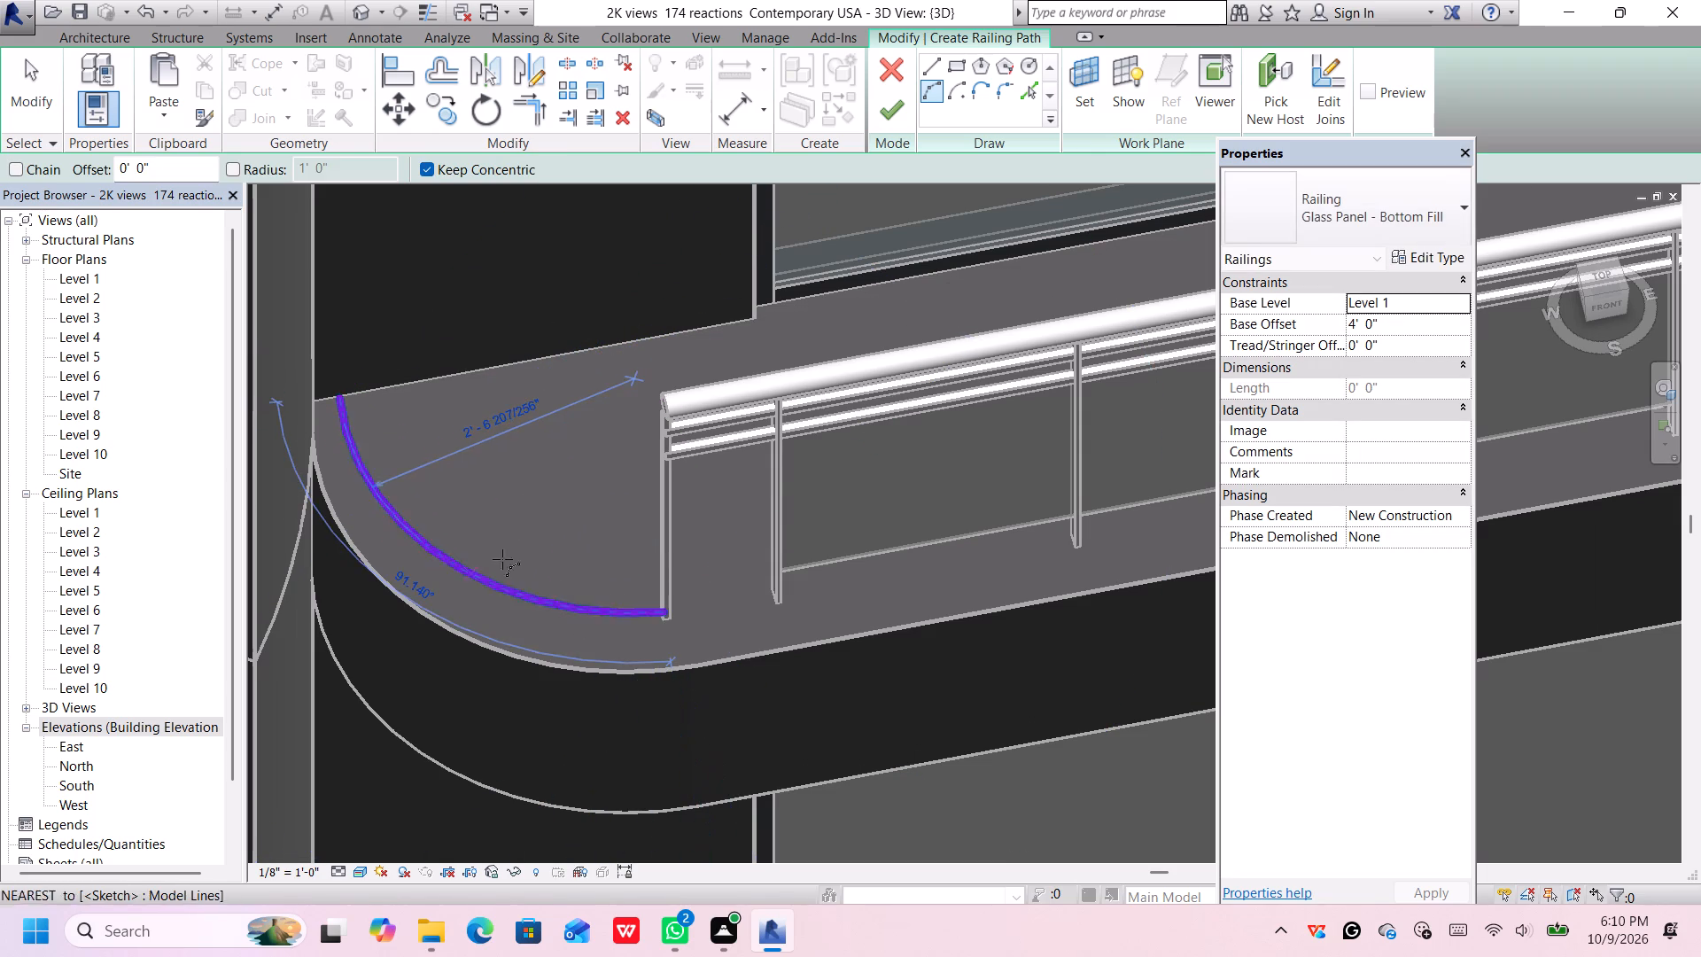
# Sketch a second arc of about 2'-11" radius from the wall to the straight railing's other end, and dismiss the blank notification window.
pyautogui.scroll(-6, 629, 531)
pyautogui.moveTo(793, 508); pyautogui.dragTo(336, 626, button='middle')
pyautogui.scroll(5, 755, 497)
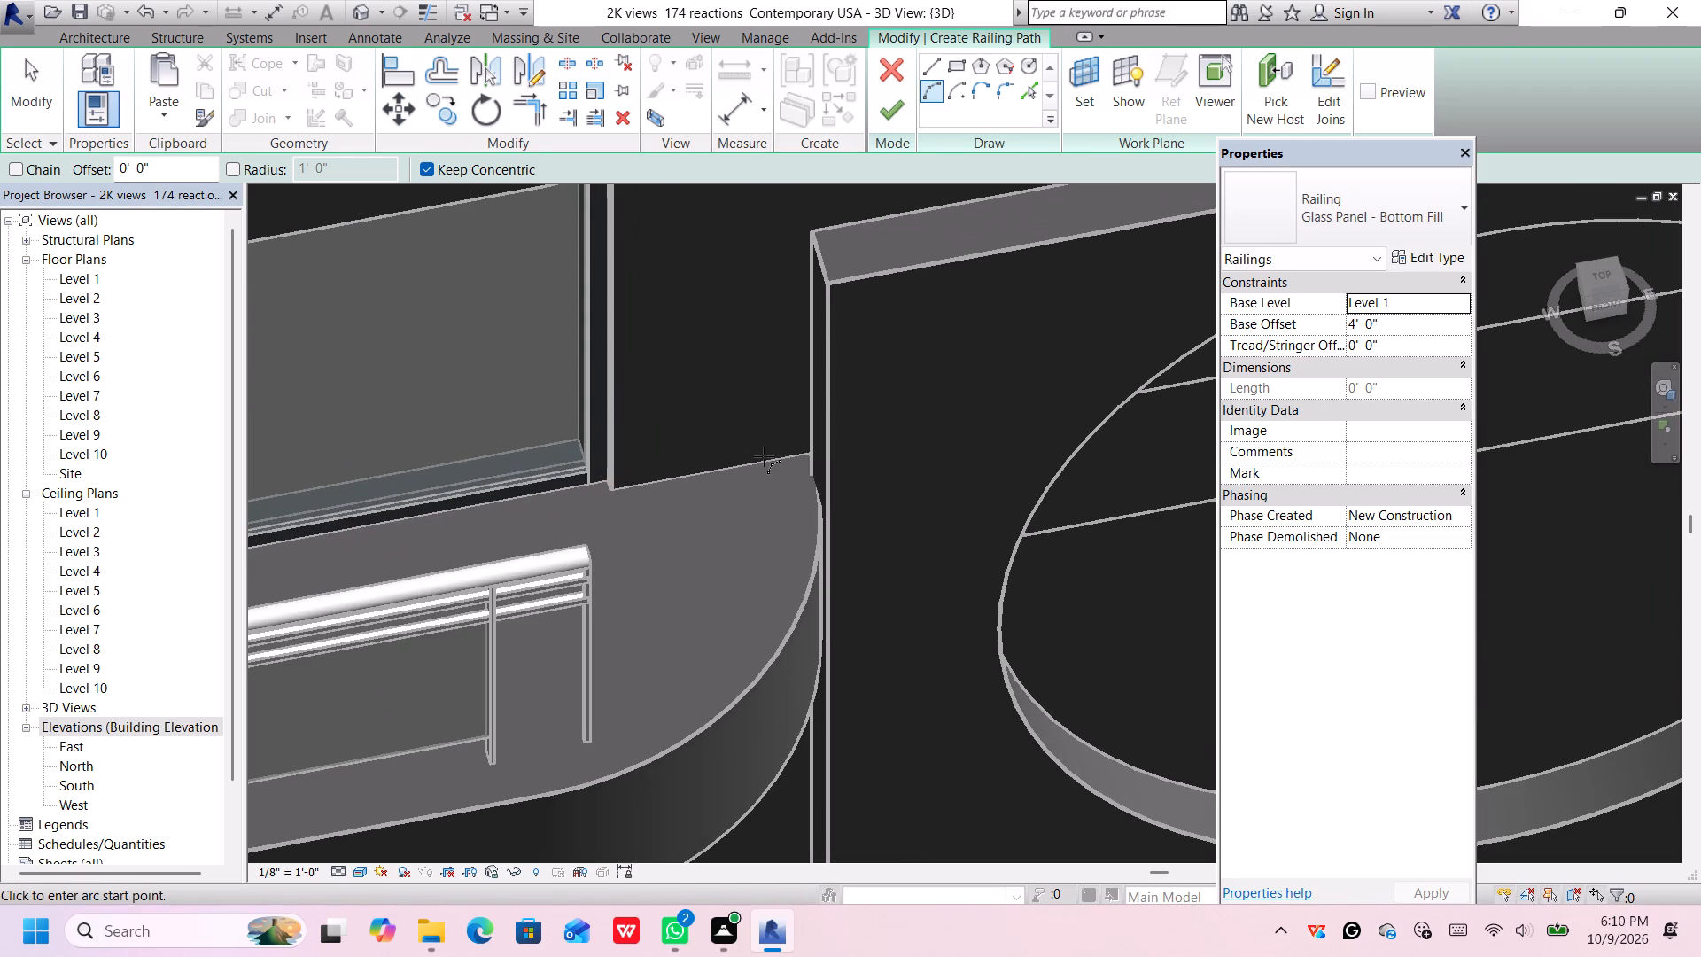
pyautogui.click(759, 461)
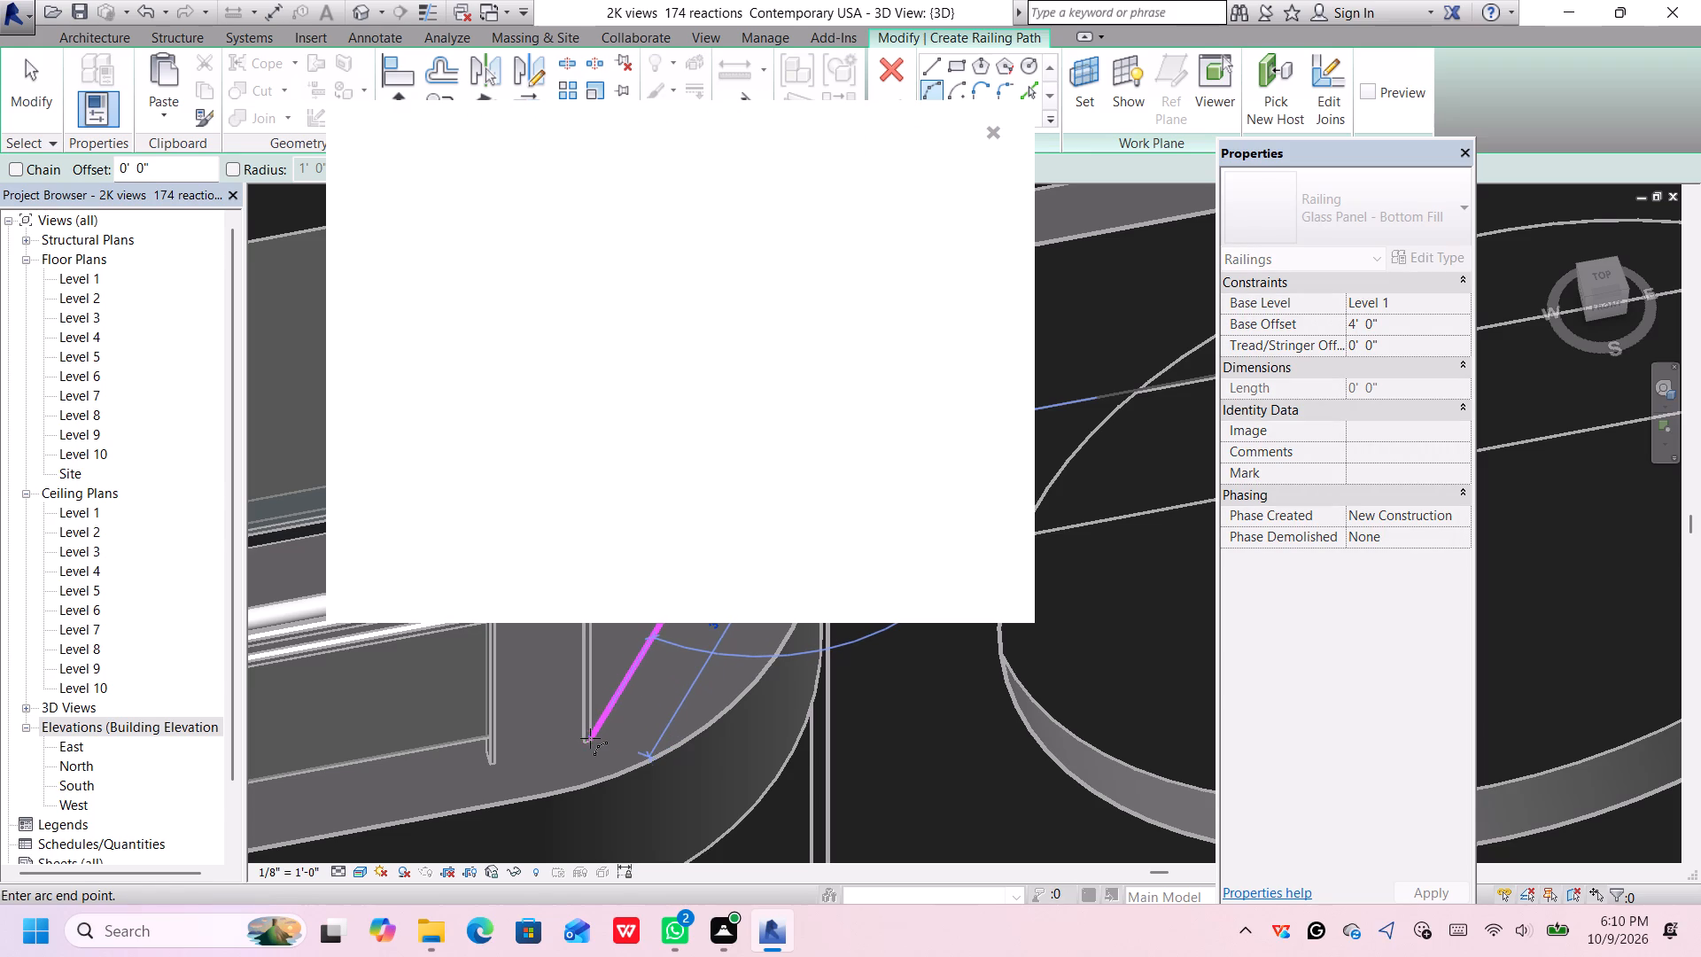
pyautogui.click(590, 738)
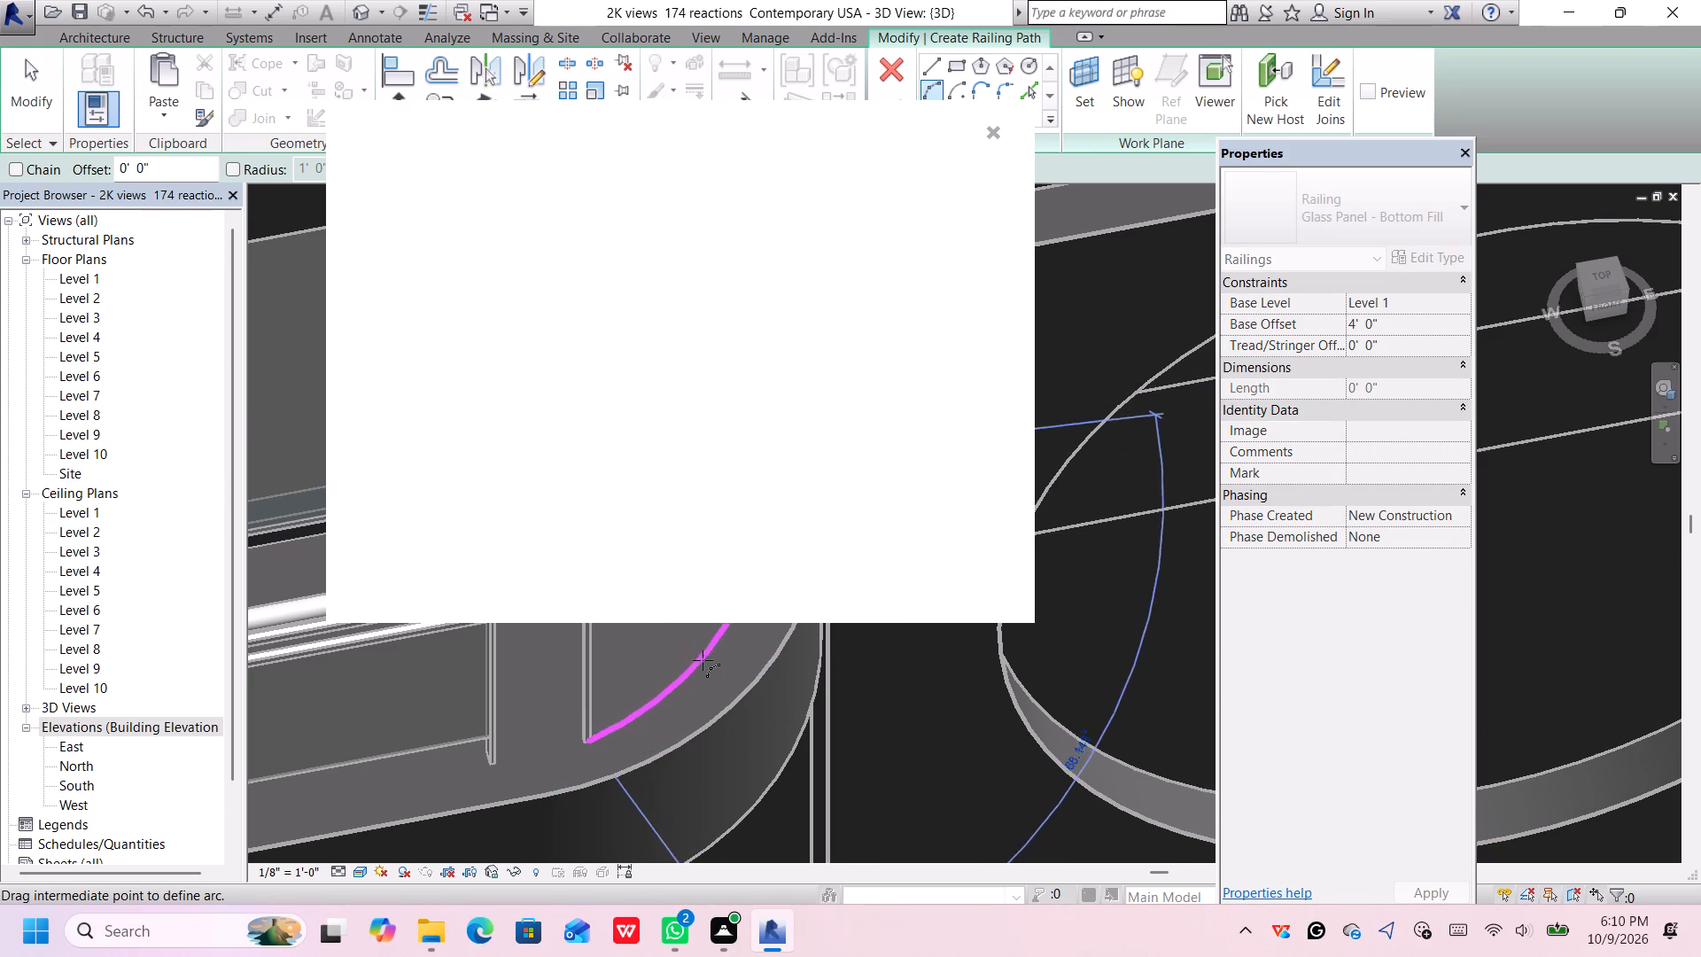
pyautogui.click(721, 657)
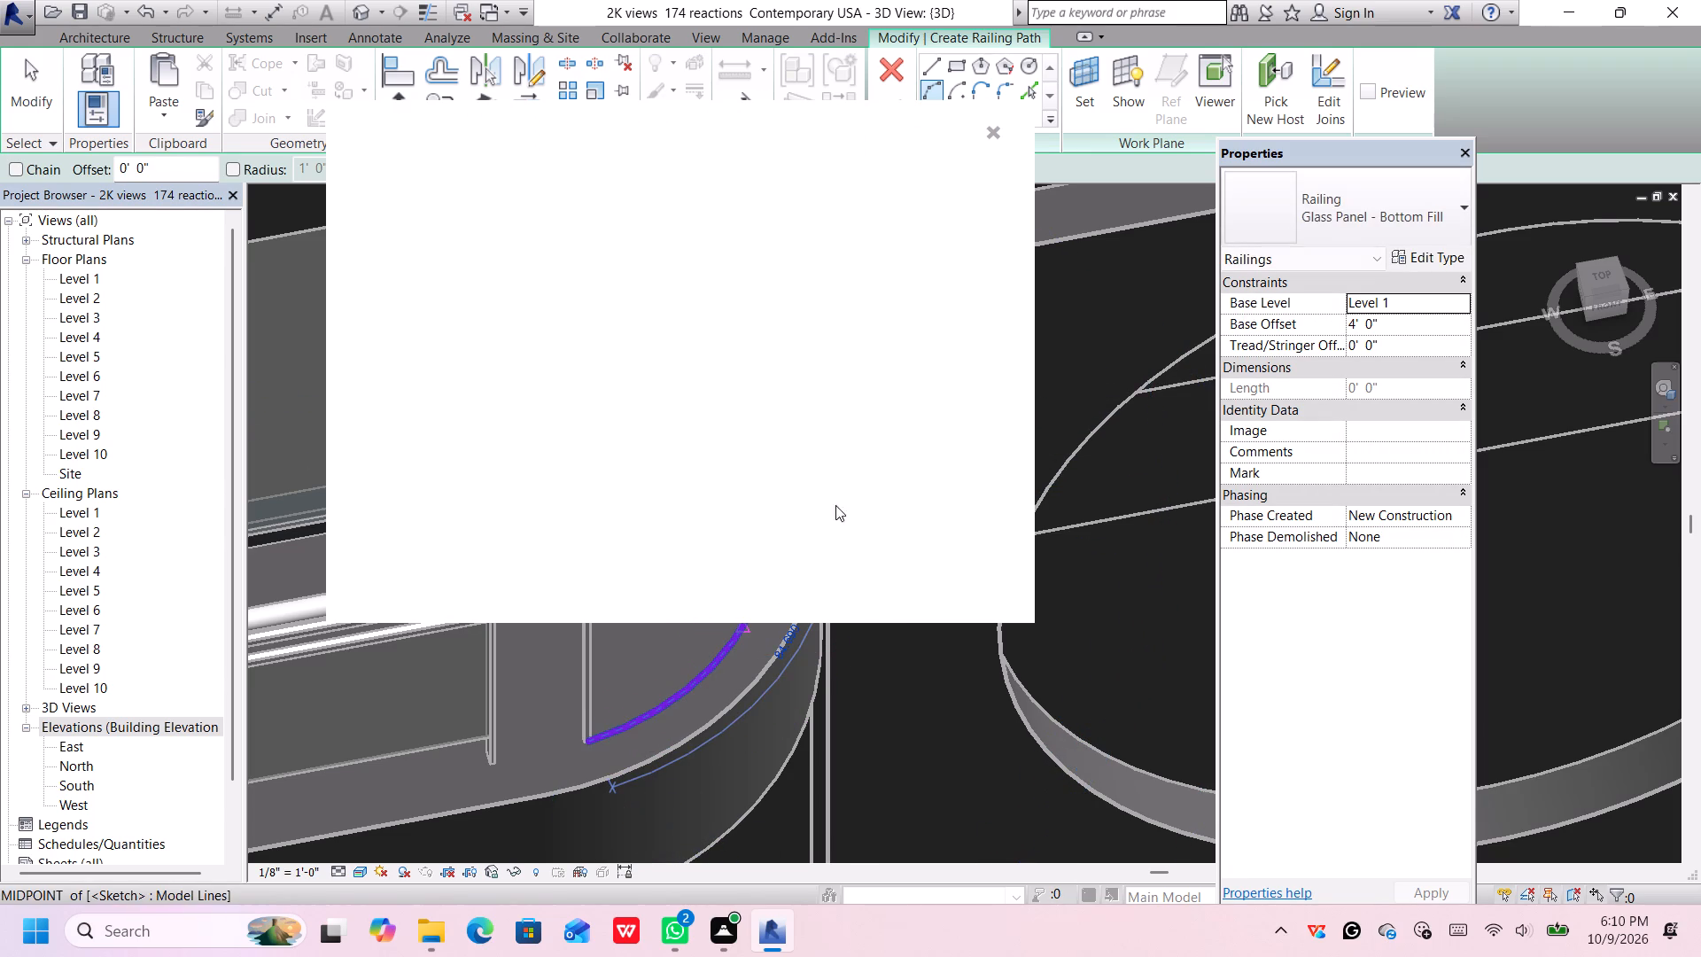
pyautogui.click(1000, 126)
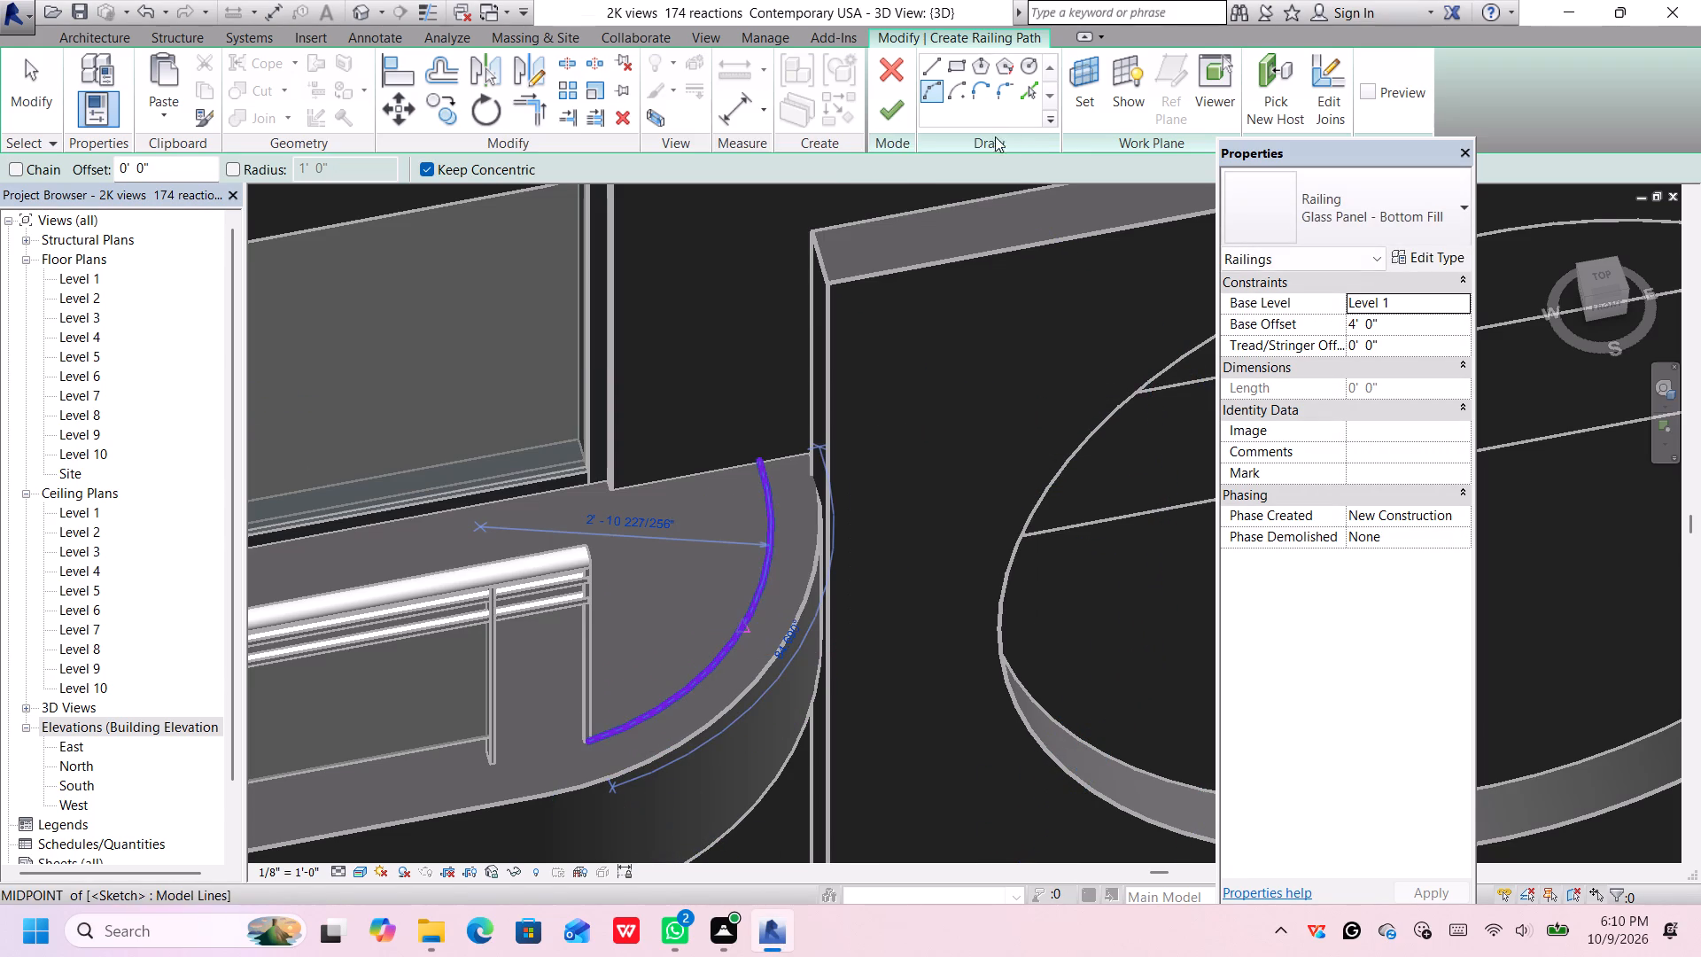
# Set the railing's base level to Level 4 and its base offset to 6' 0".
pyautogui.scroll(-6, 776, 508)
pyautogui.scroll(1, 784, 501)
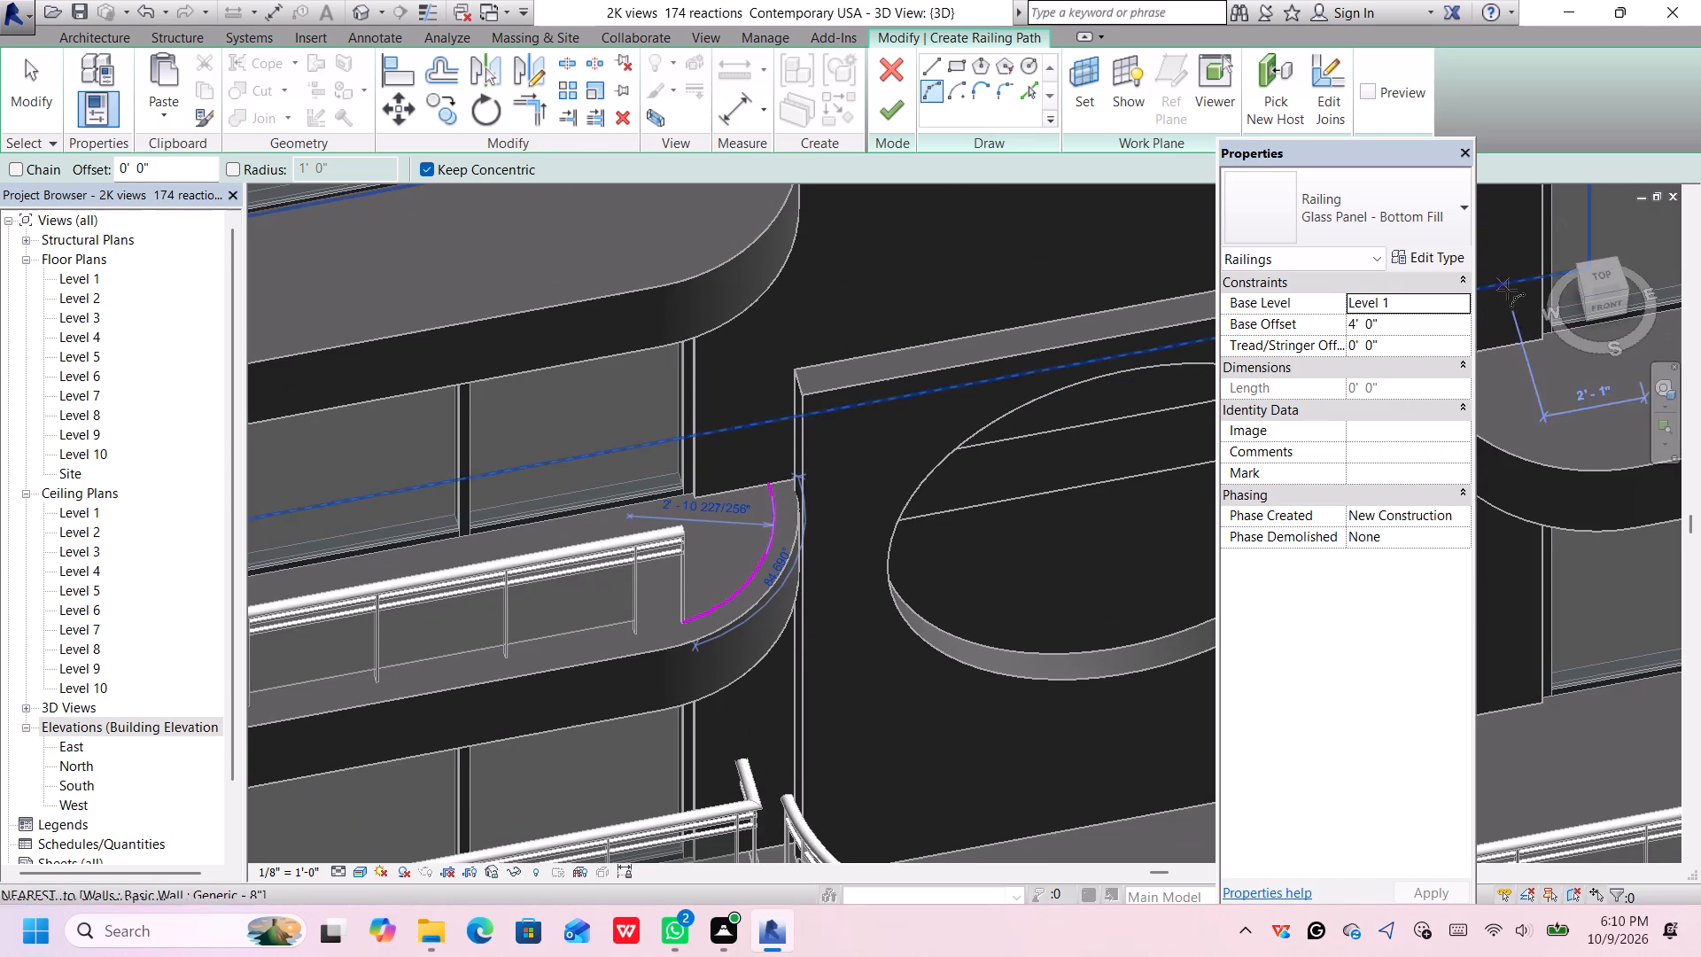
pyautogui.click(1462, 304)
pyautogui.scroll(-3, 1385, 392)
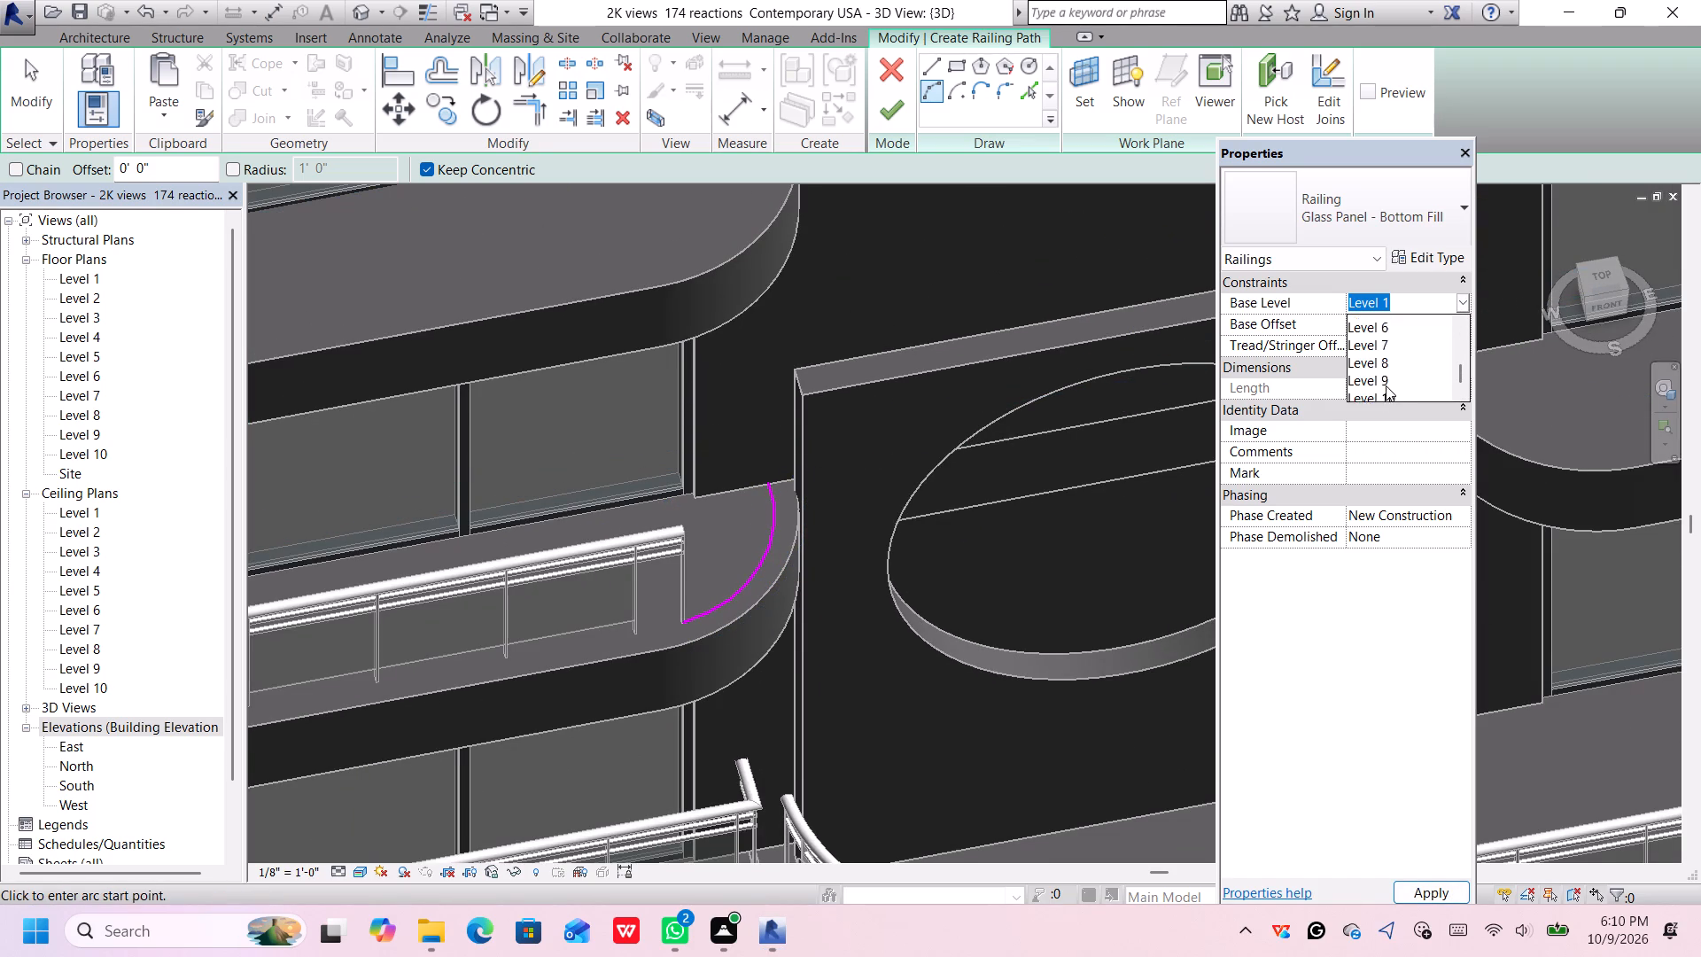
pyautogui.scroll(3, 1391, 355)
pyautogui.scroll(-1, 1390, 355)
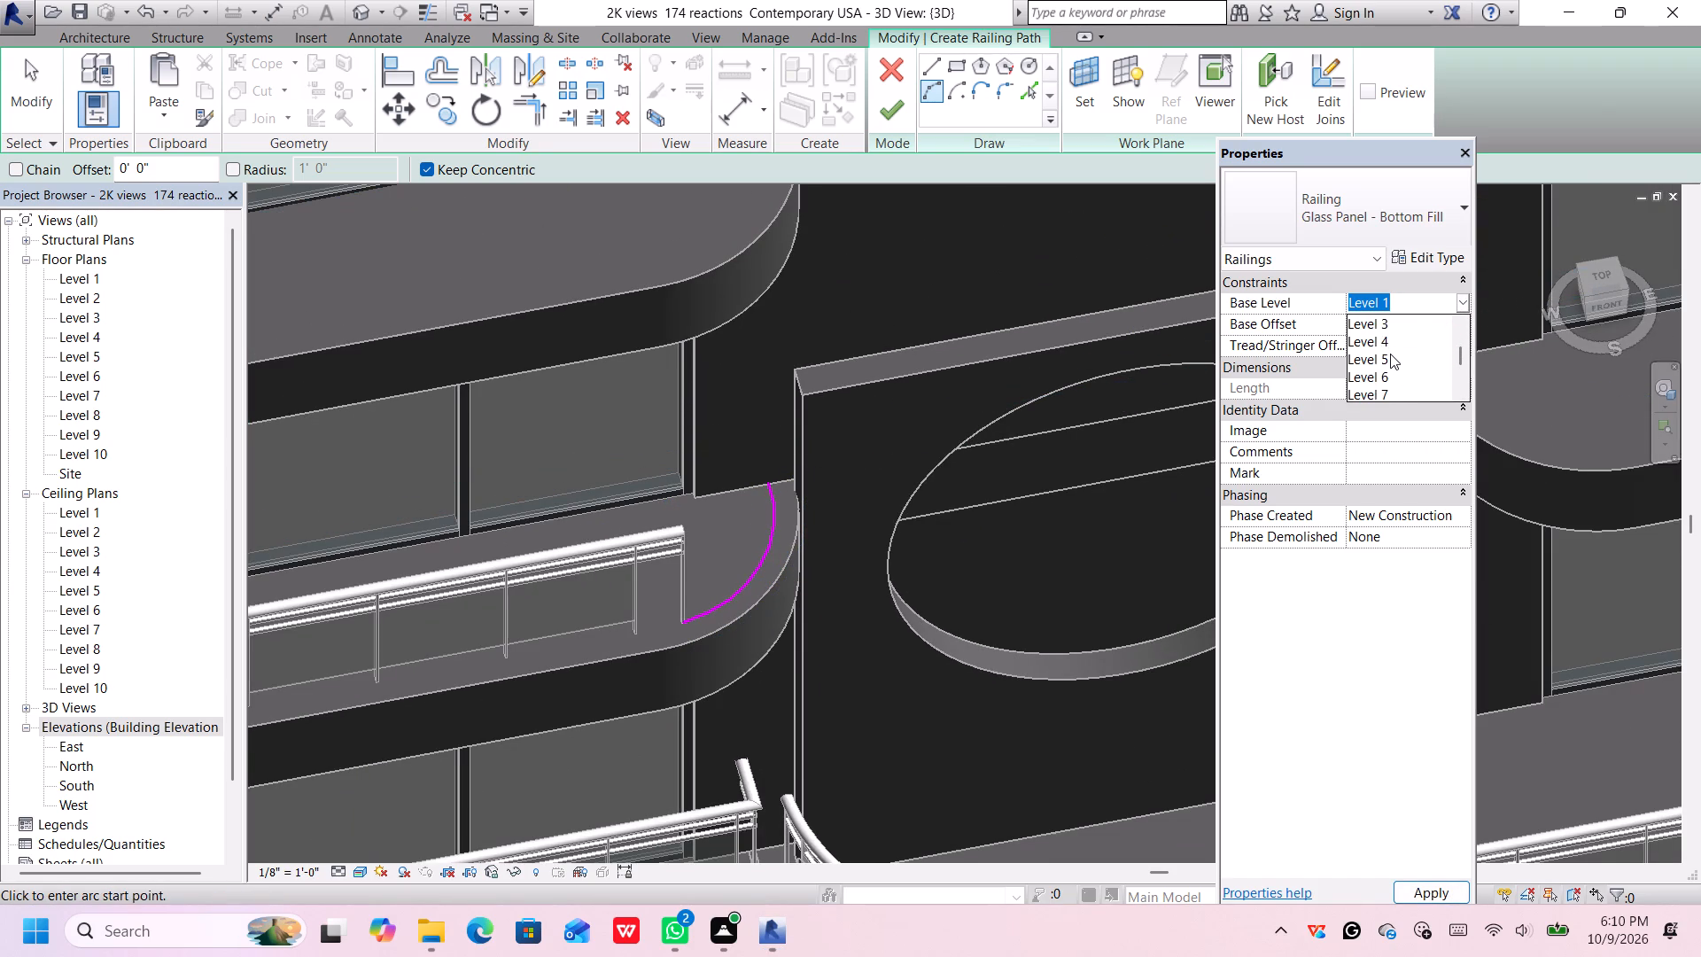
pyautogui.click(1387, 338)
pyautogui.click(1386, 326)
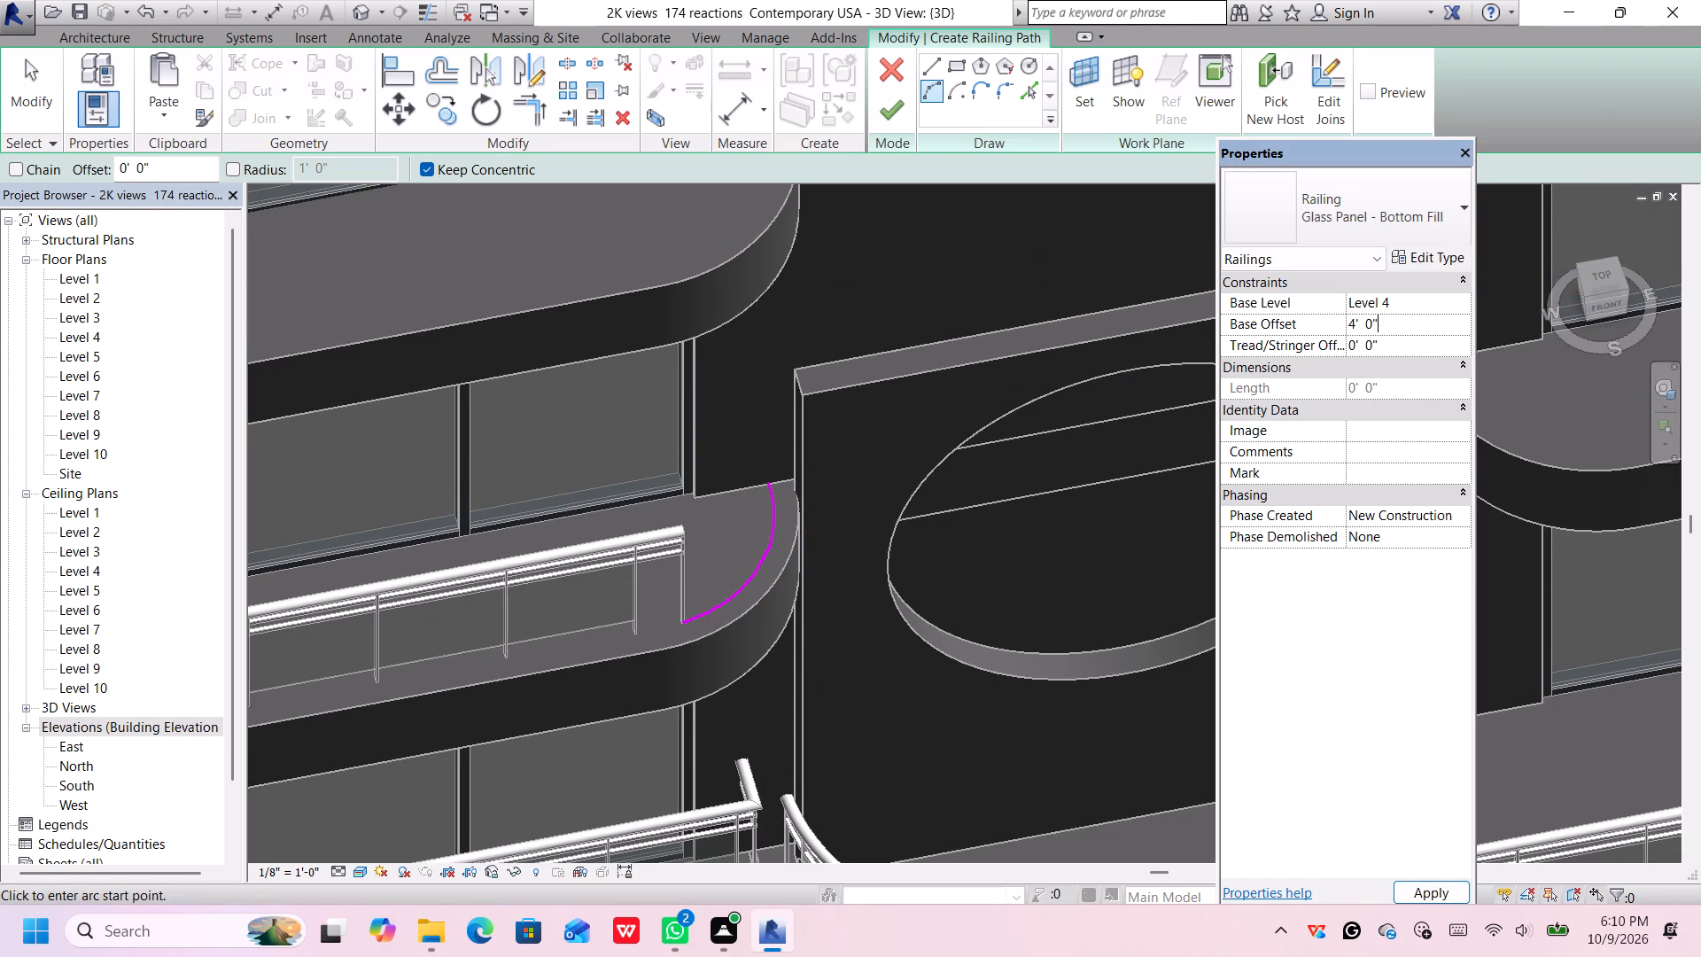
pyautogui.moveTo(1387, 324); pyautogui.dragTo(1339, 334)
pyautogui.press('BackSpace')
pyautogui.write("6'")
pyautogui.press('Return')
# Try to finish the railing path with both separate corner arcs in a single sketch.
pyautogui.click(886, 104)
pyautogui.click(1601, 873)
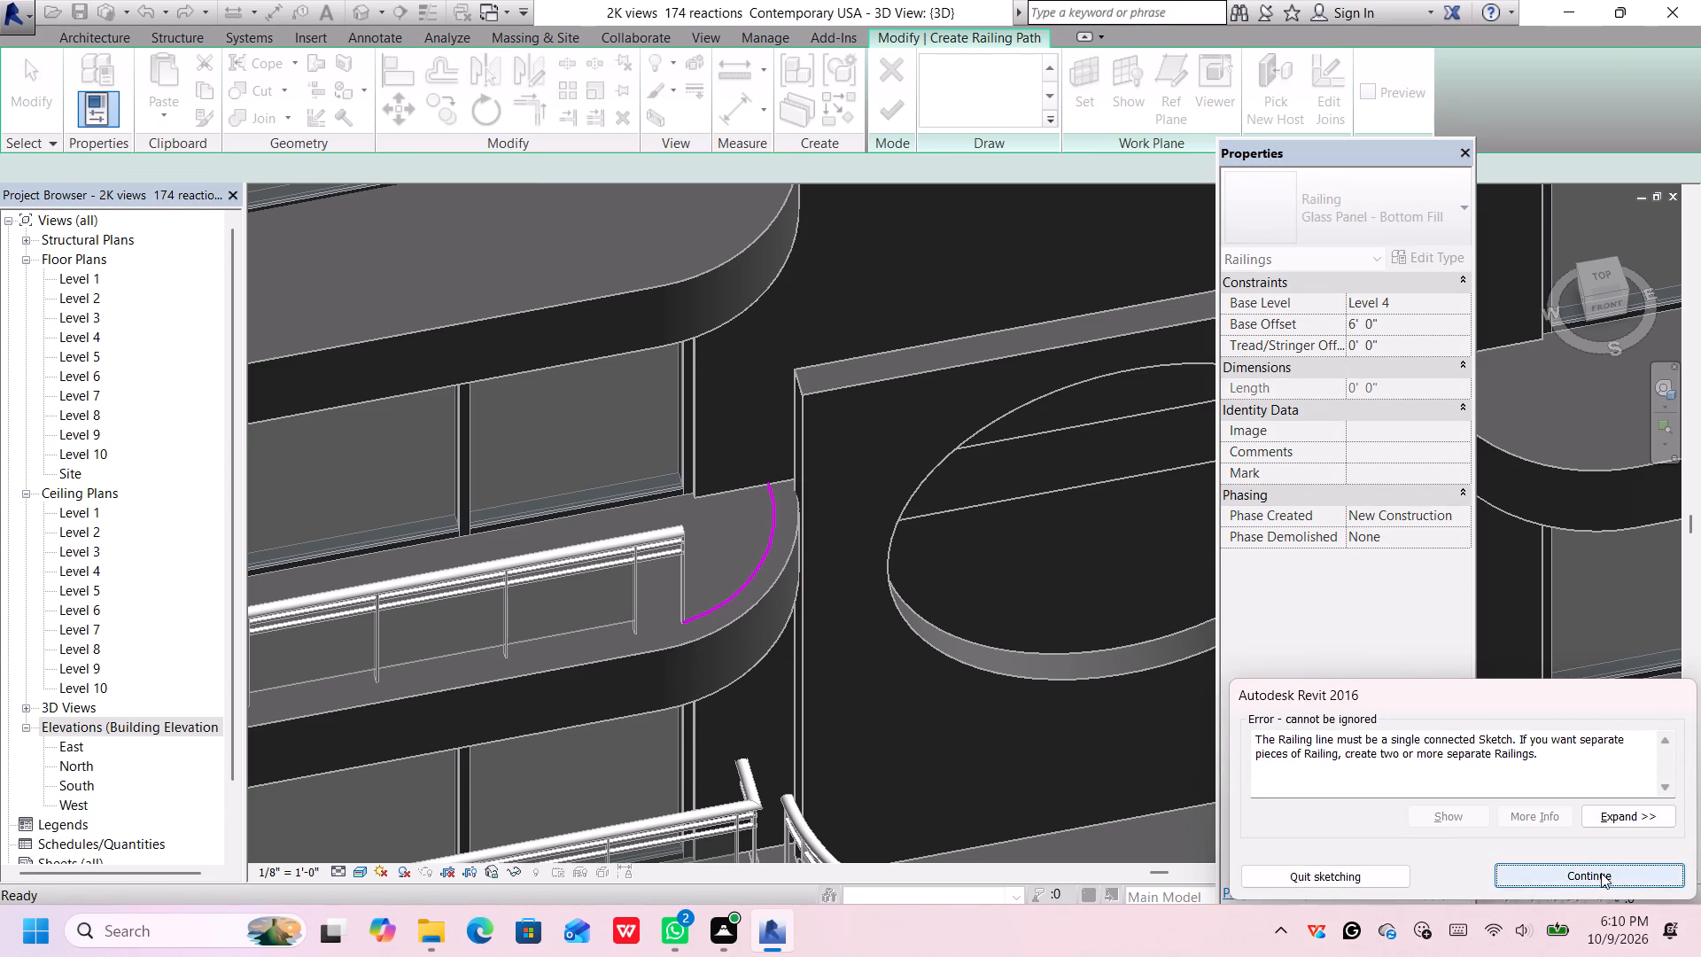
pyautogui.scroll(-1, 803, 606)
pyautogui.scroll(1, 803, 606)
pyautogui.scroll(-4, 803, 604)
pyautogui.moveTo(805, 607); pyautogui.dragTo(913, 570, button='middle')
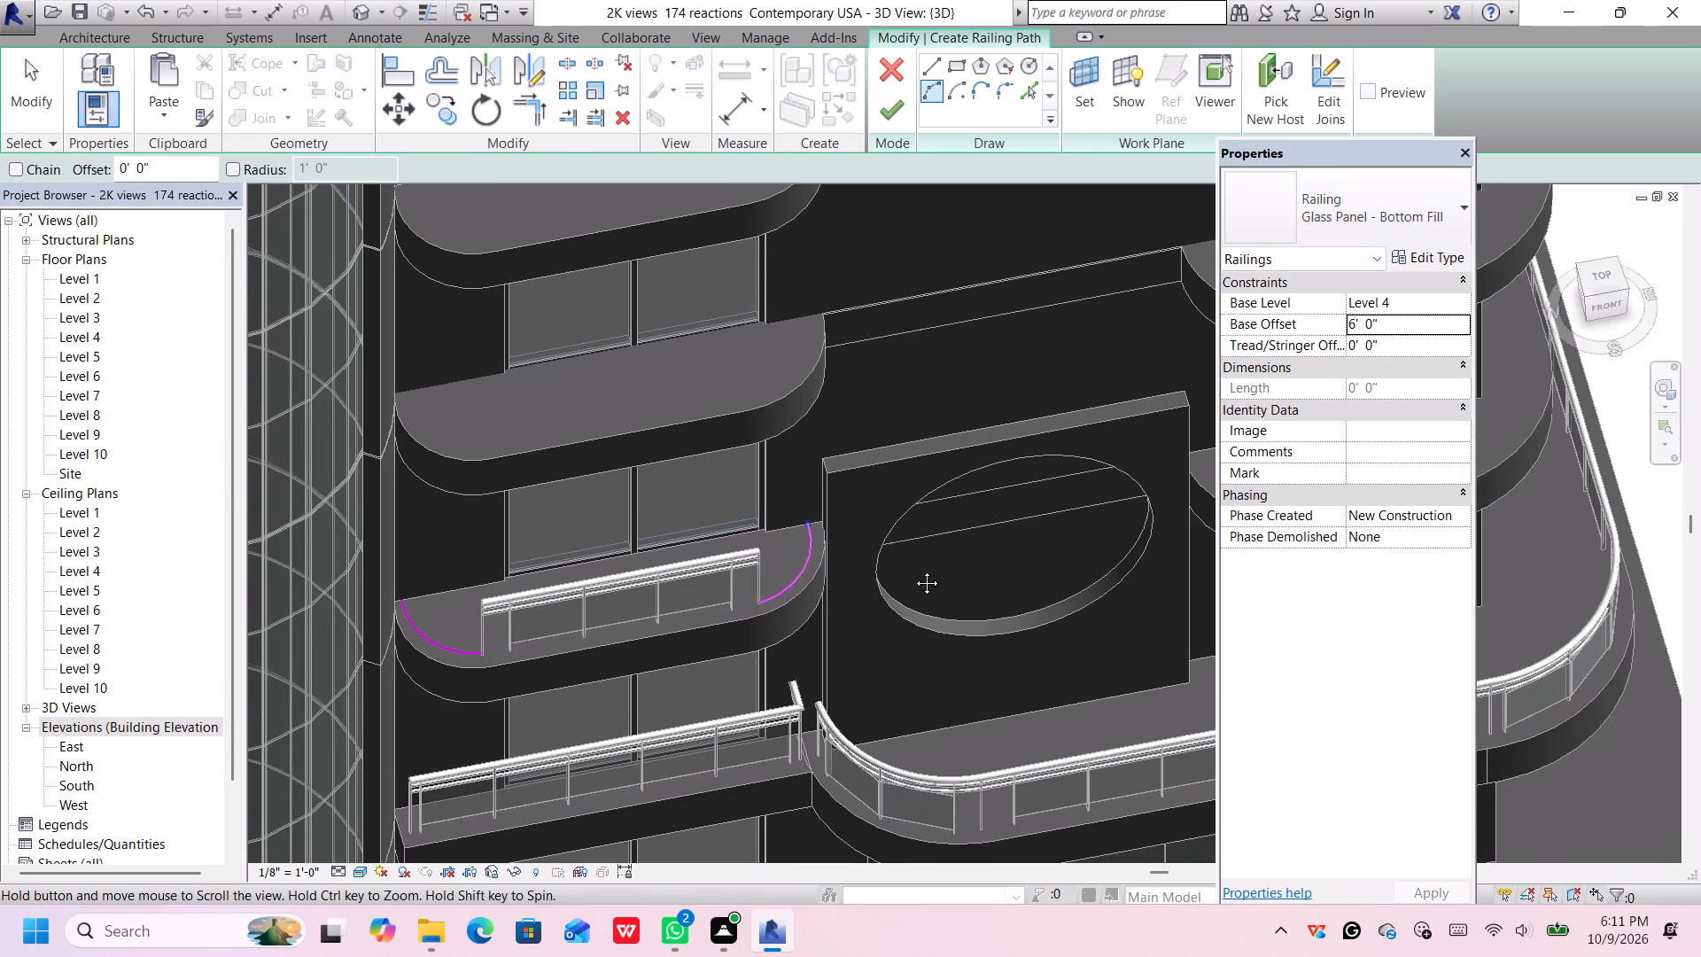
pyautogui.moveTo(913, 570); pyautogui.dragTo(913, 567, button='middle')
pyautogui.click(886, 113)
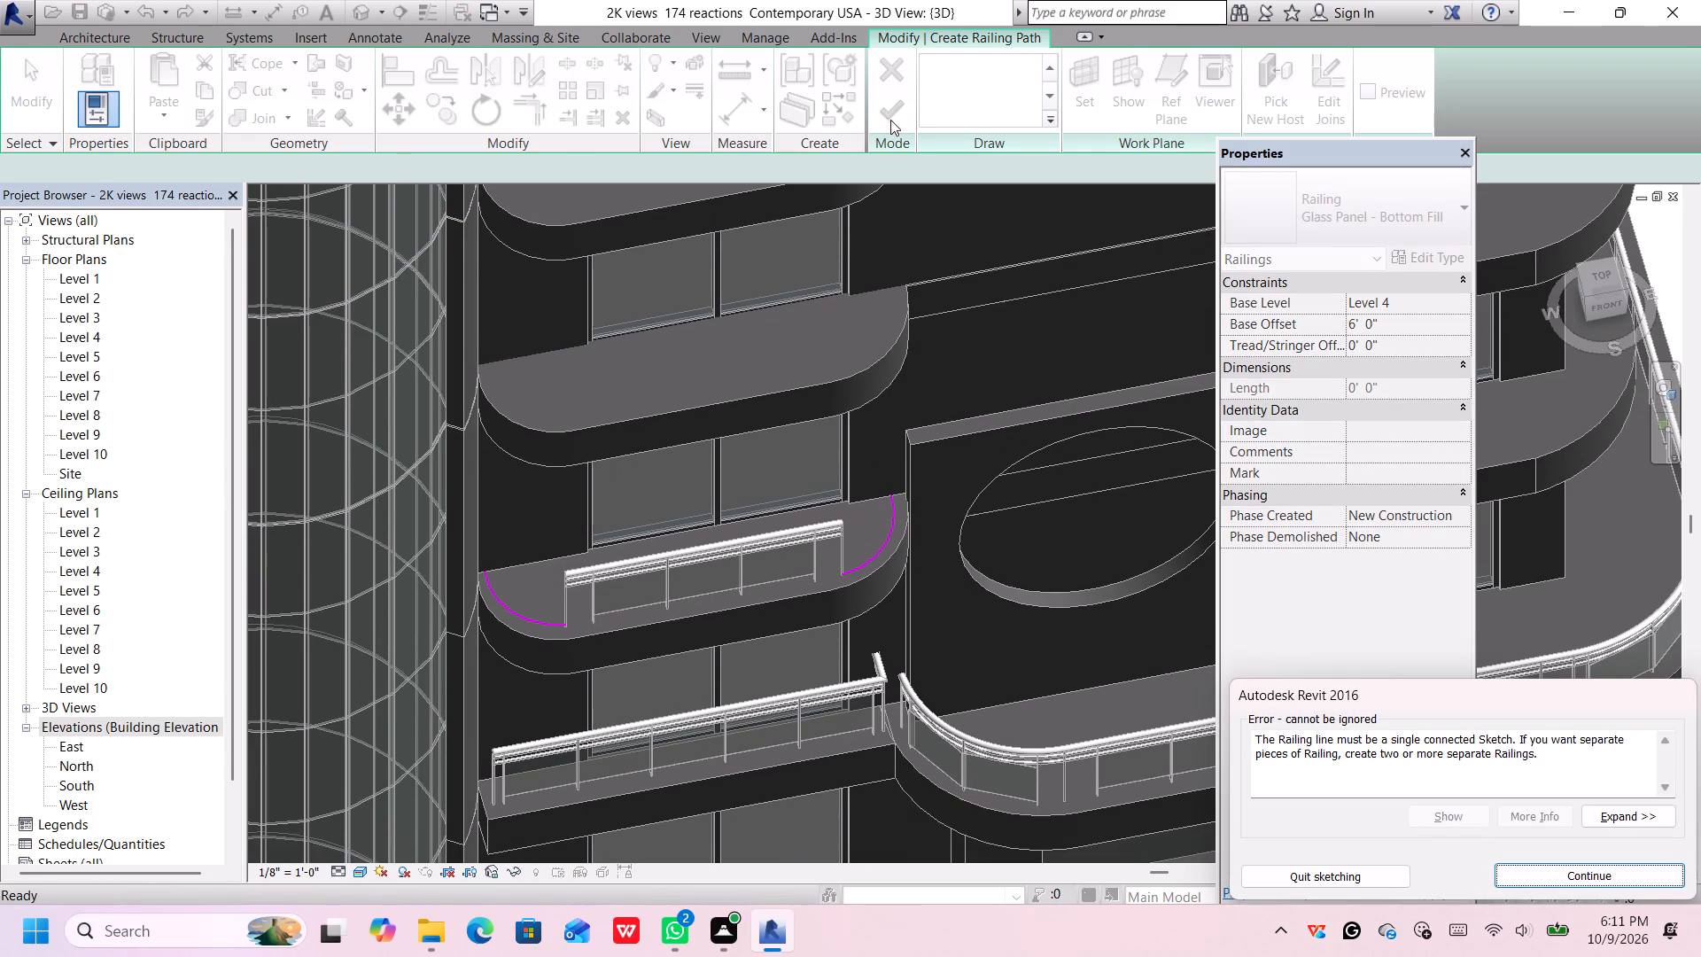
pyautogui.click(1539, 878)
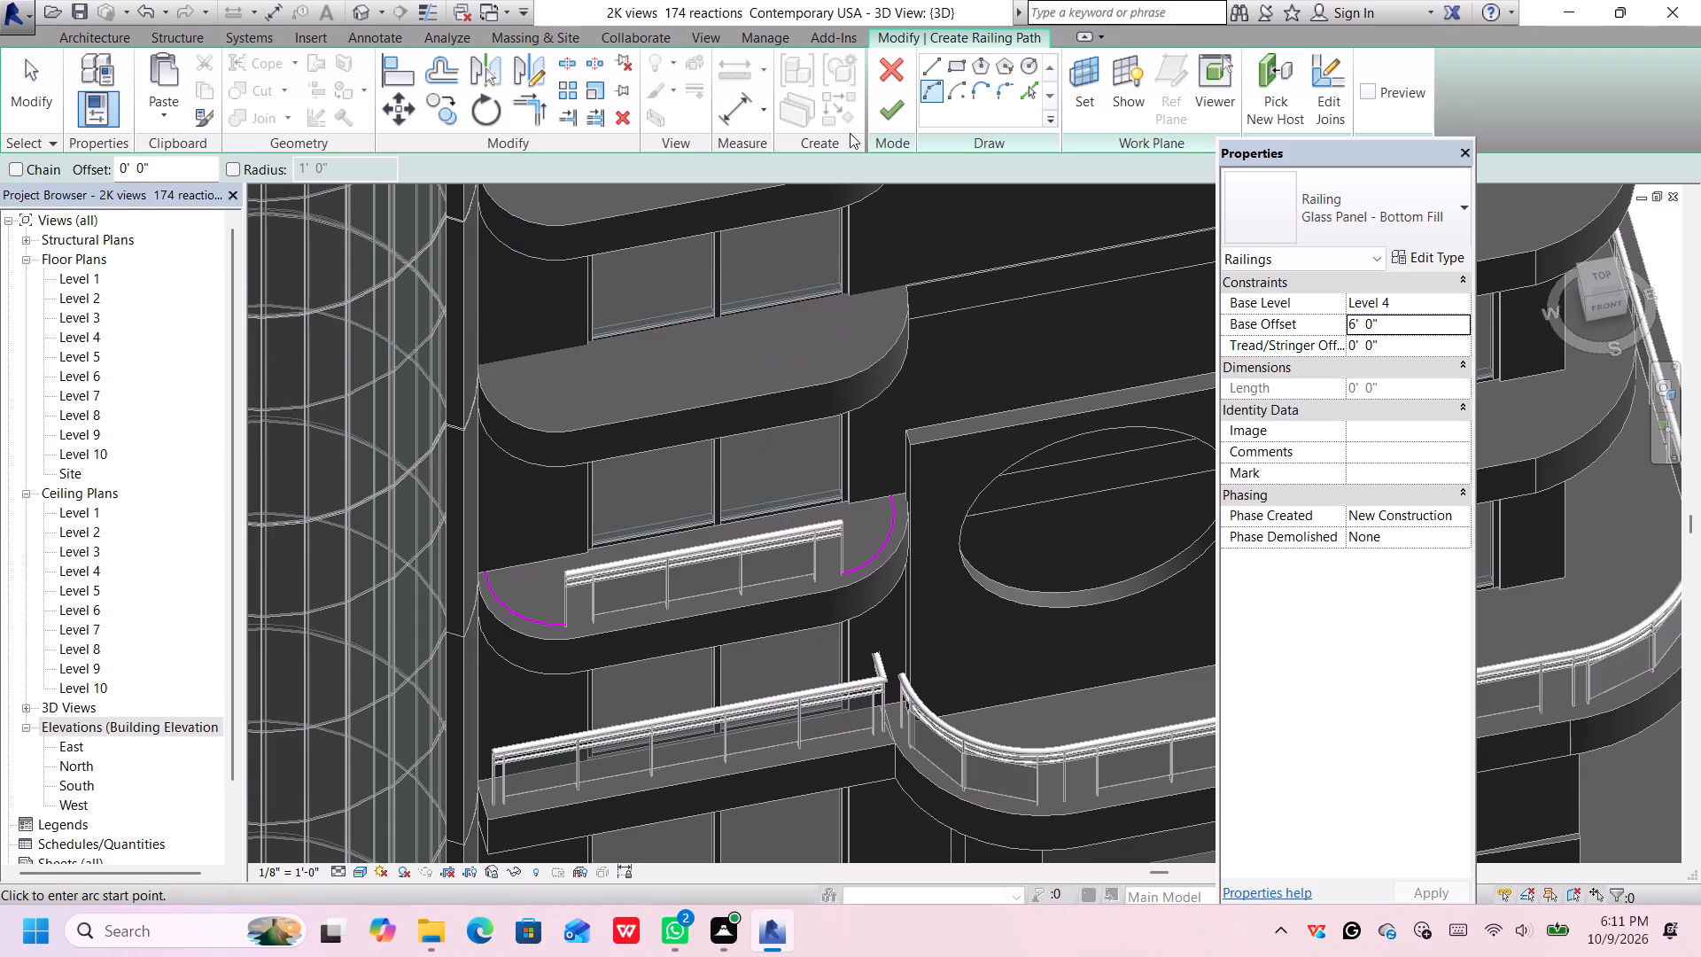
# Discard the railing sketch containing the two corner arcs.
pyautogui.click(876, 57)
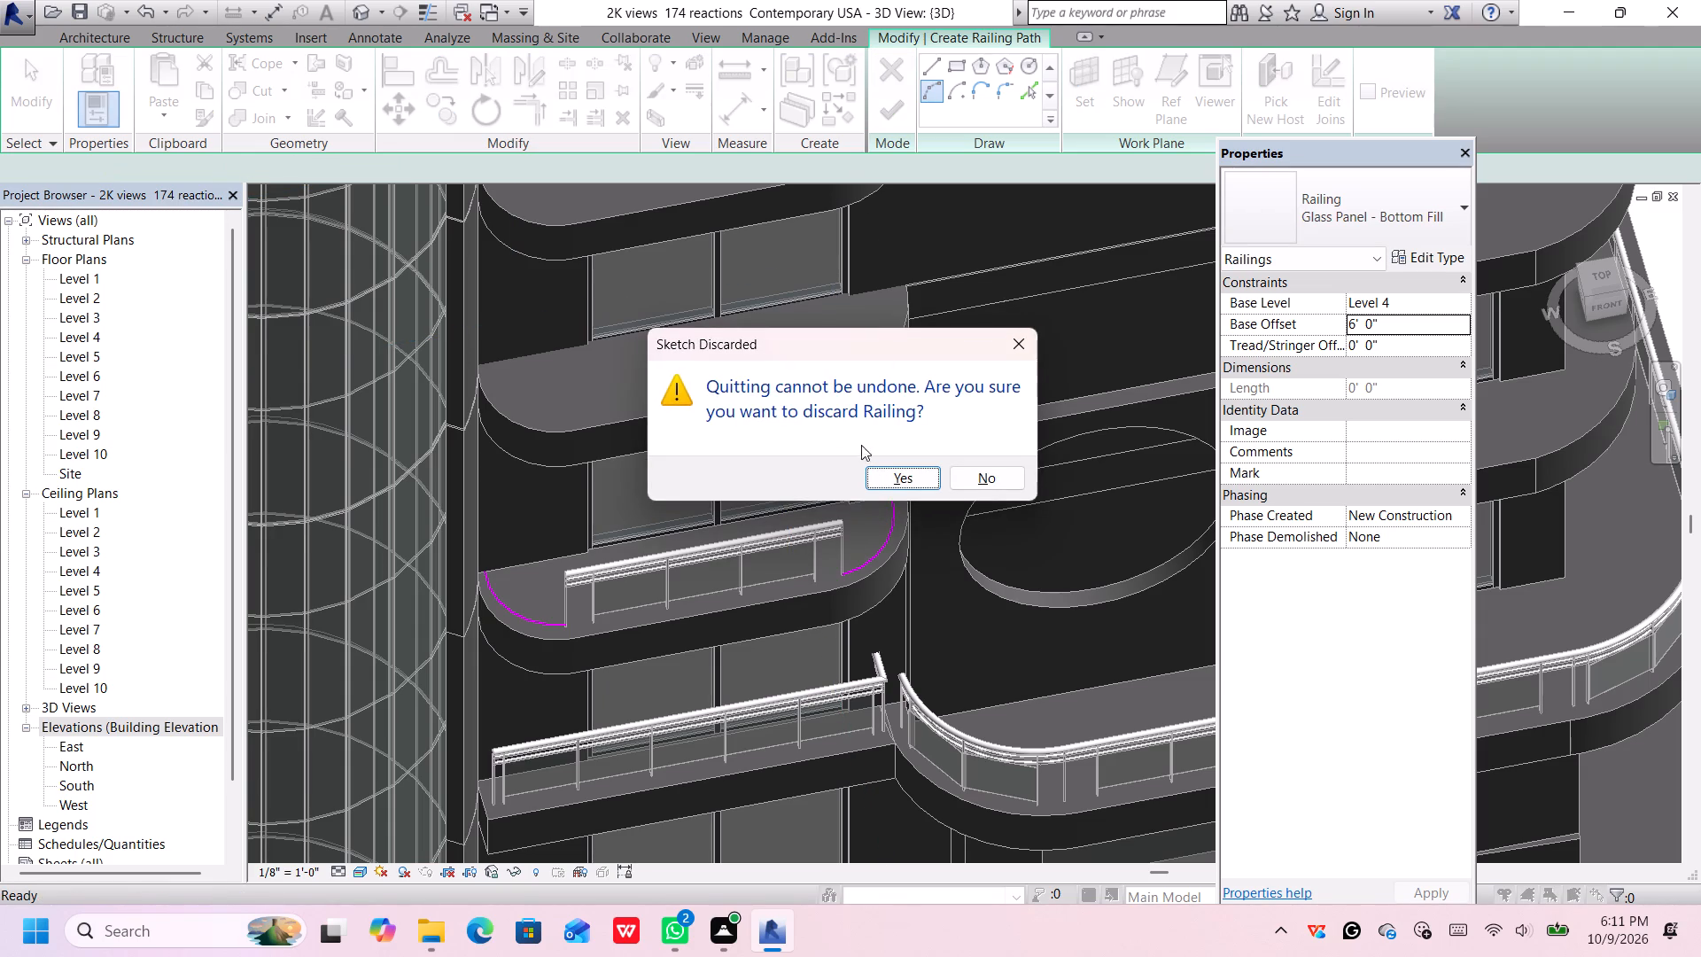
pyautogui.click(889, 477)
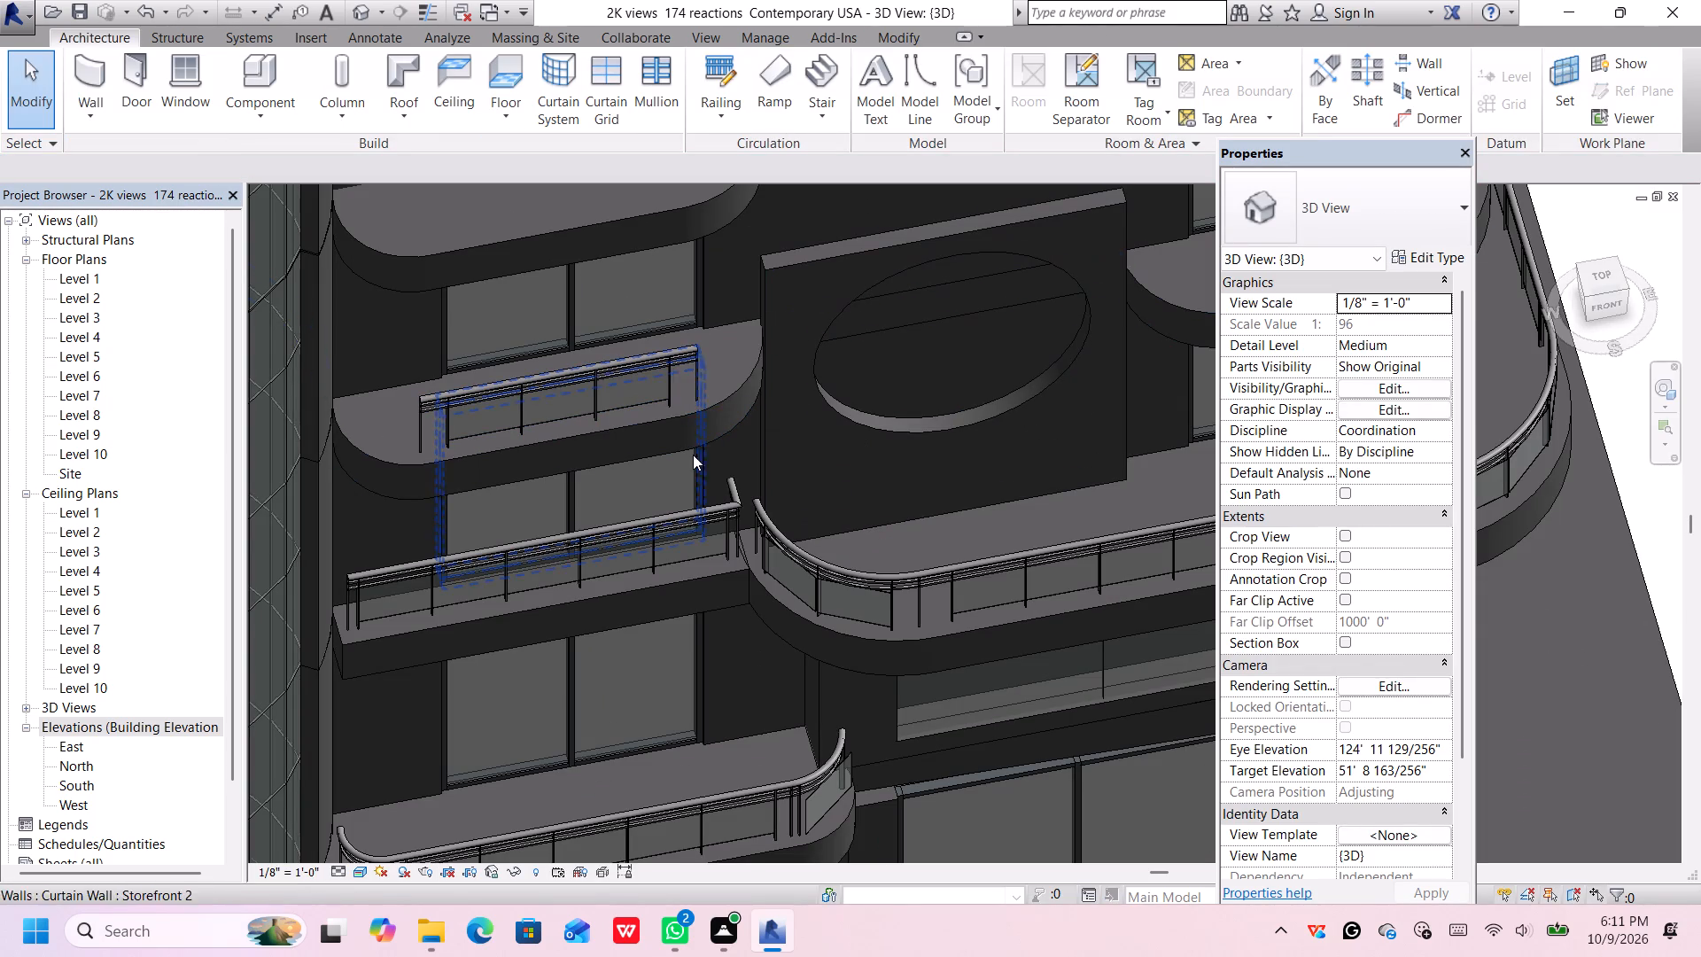
# Examine the tower's front and side facades to review which curved balconies have railings.
pyautogui.moveTo(682, 300); pyautogui.dragTo(781, 531, button='middle')
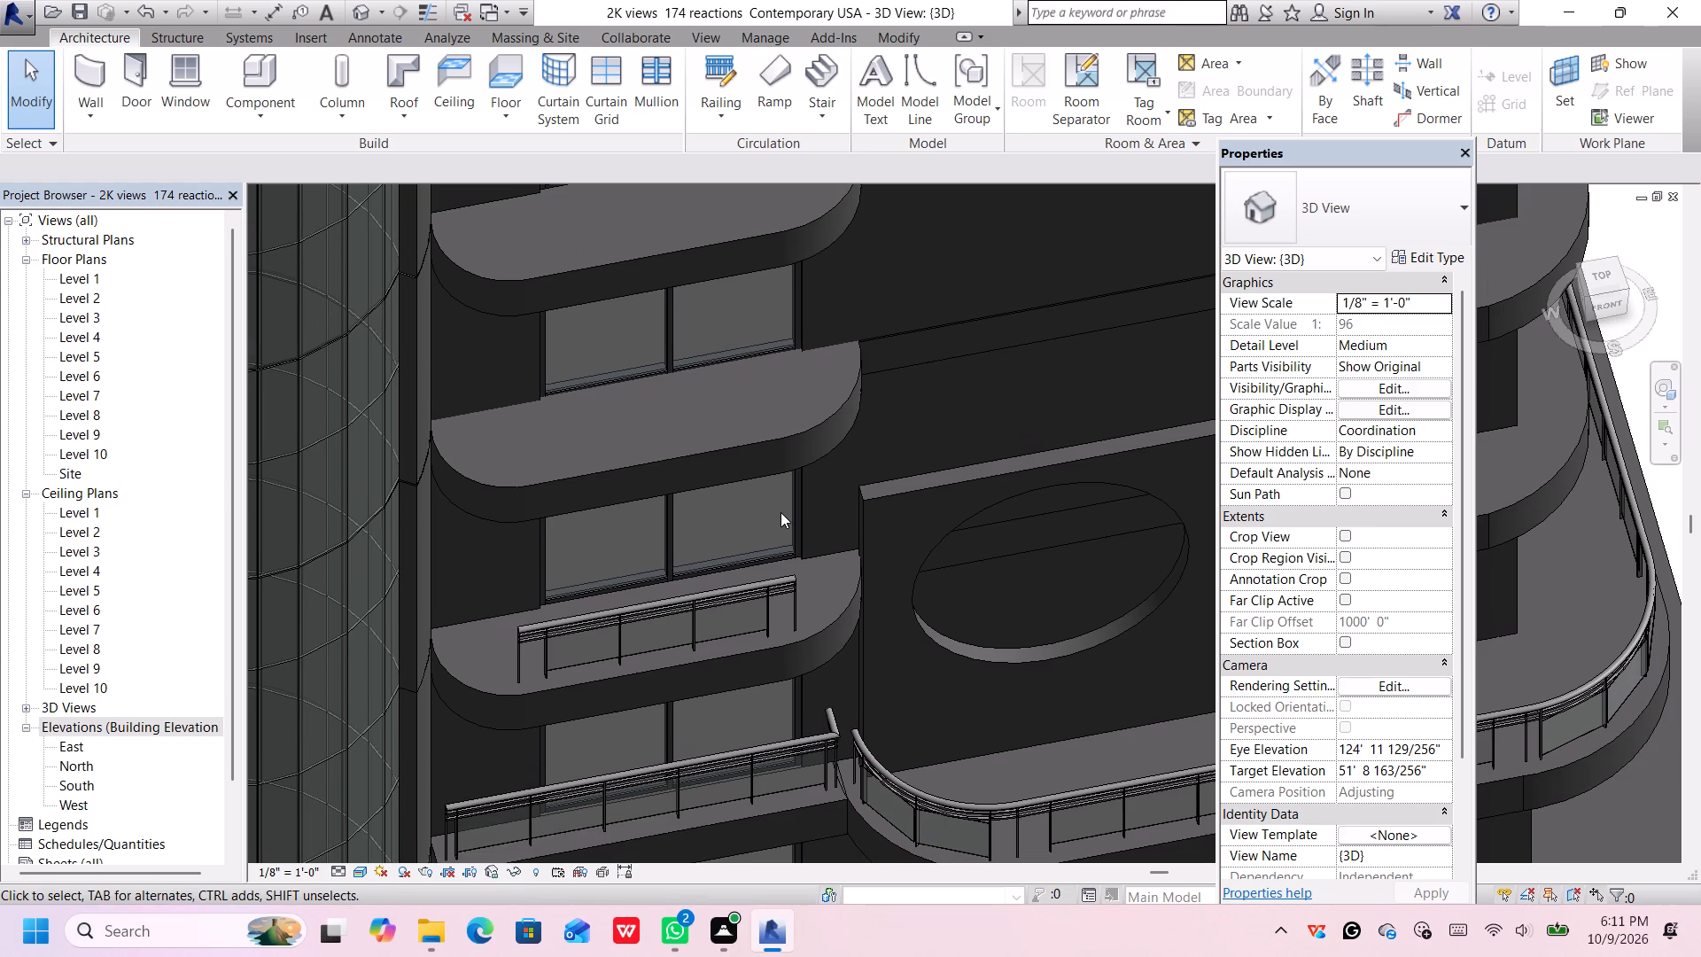
pyautogui.scroll(-12, 781, 512)
pyautogui.moveTo(1033, 525); pyautogui.dragTo(1026, 526, button='middle')
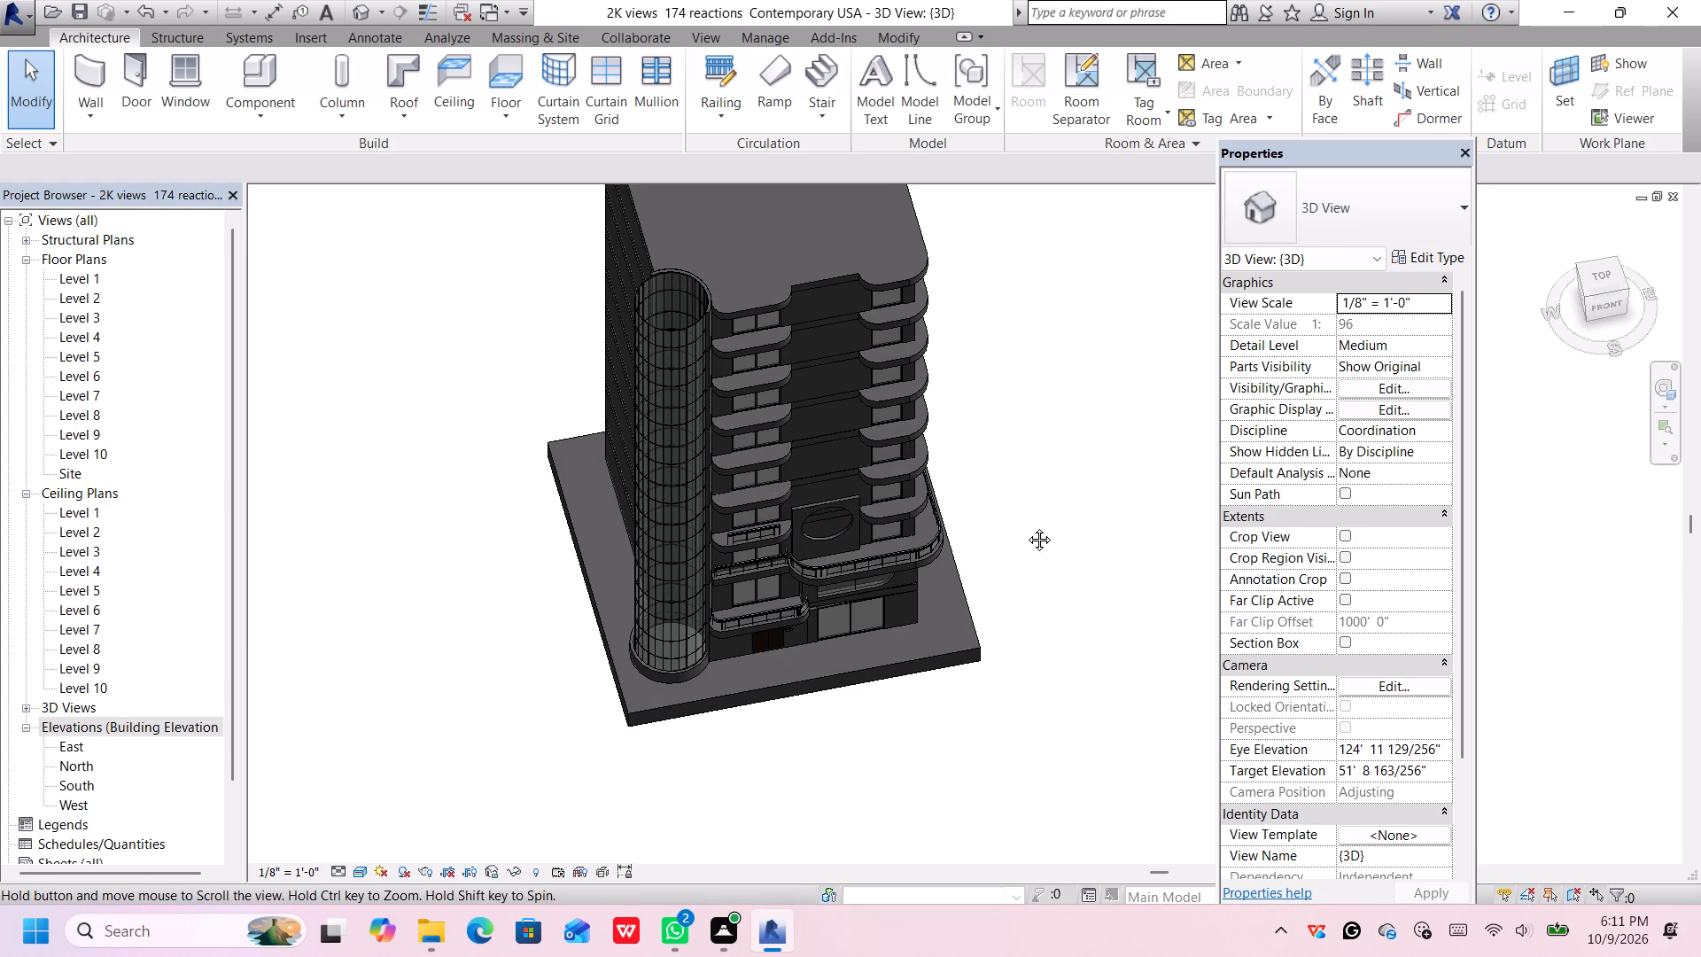
pyautogui.moveTo(1026, 526); pyautogui.dragTo(977, 287, button='middle')
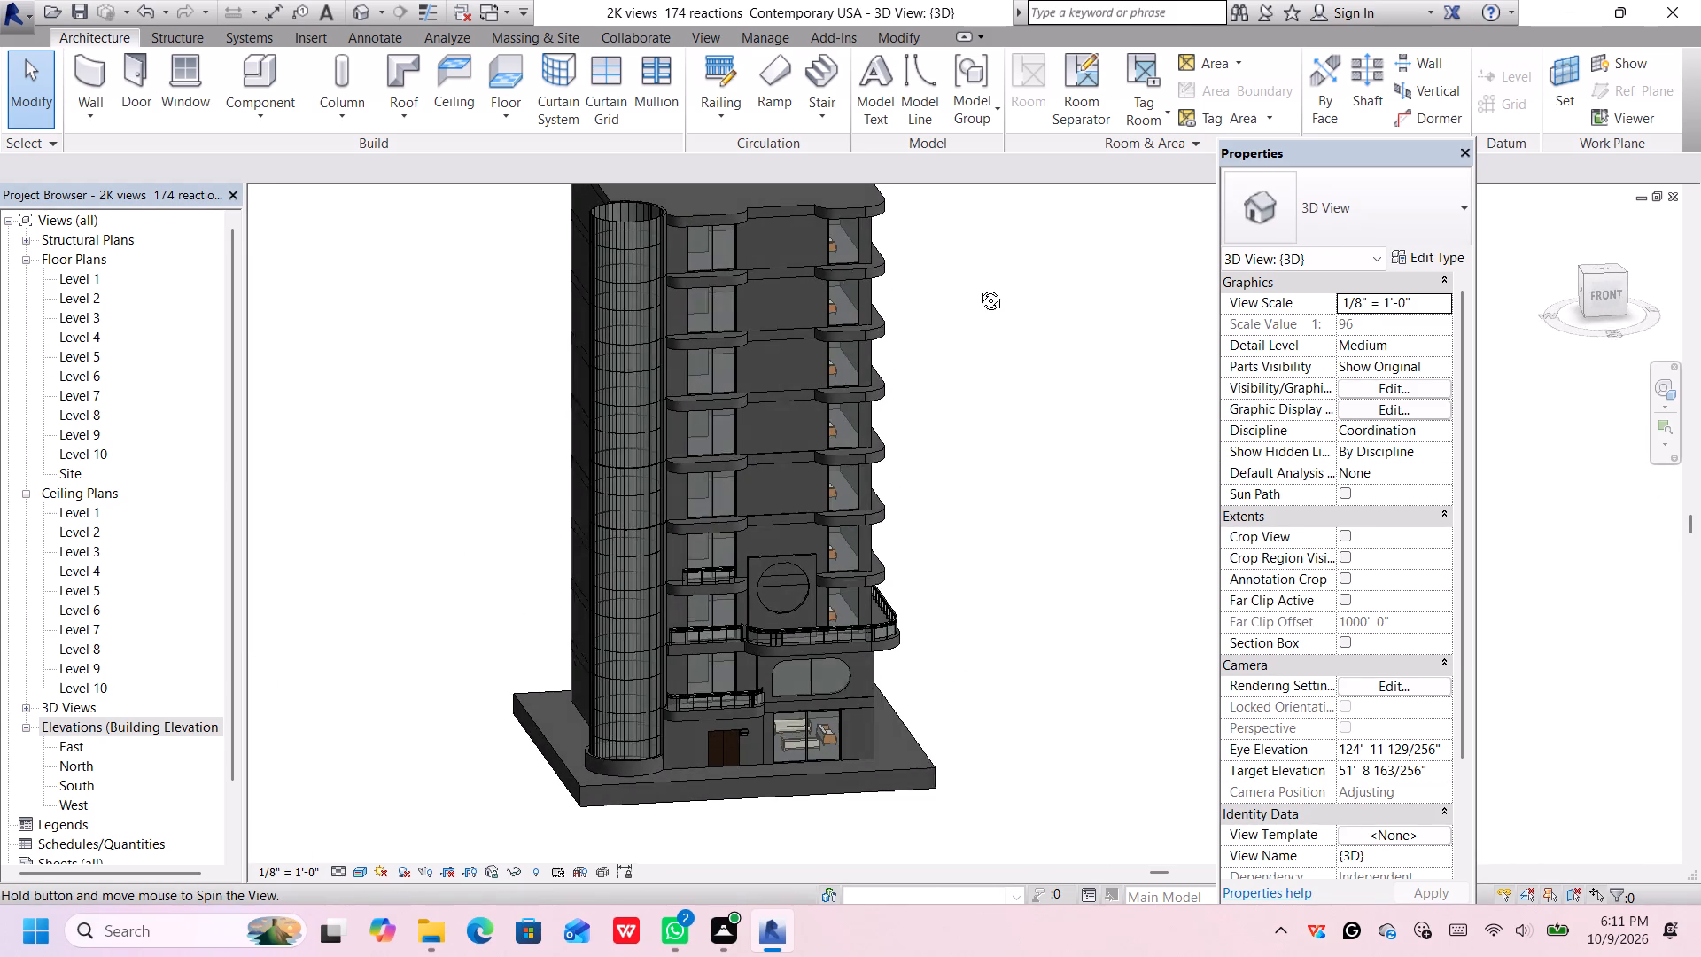
pyautogui.moveTo(977, 287); pyautogui.dragTo(978, 292, button='middle')
pyautogui.keyDown('shift'); pyautogui.moveTo(1020, 497); pyautogui.dragTo(993, 432, button='middle'); pyautogui.keyUp('shift')
pyautogui.scroll(4, 888, 543)
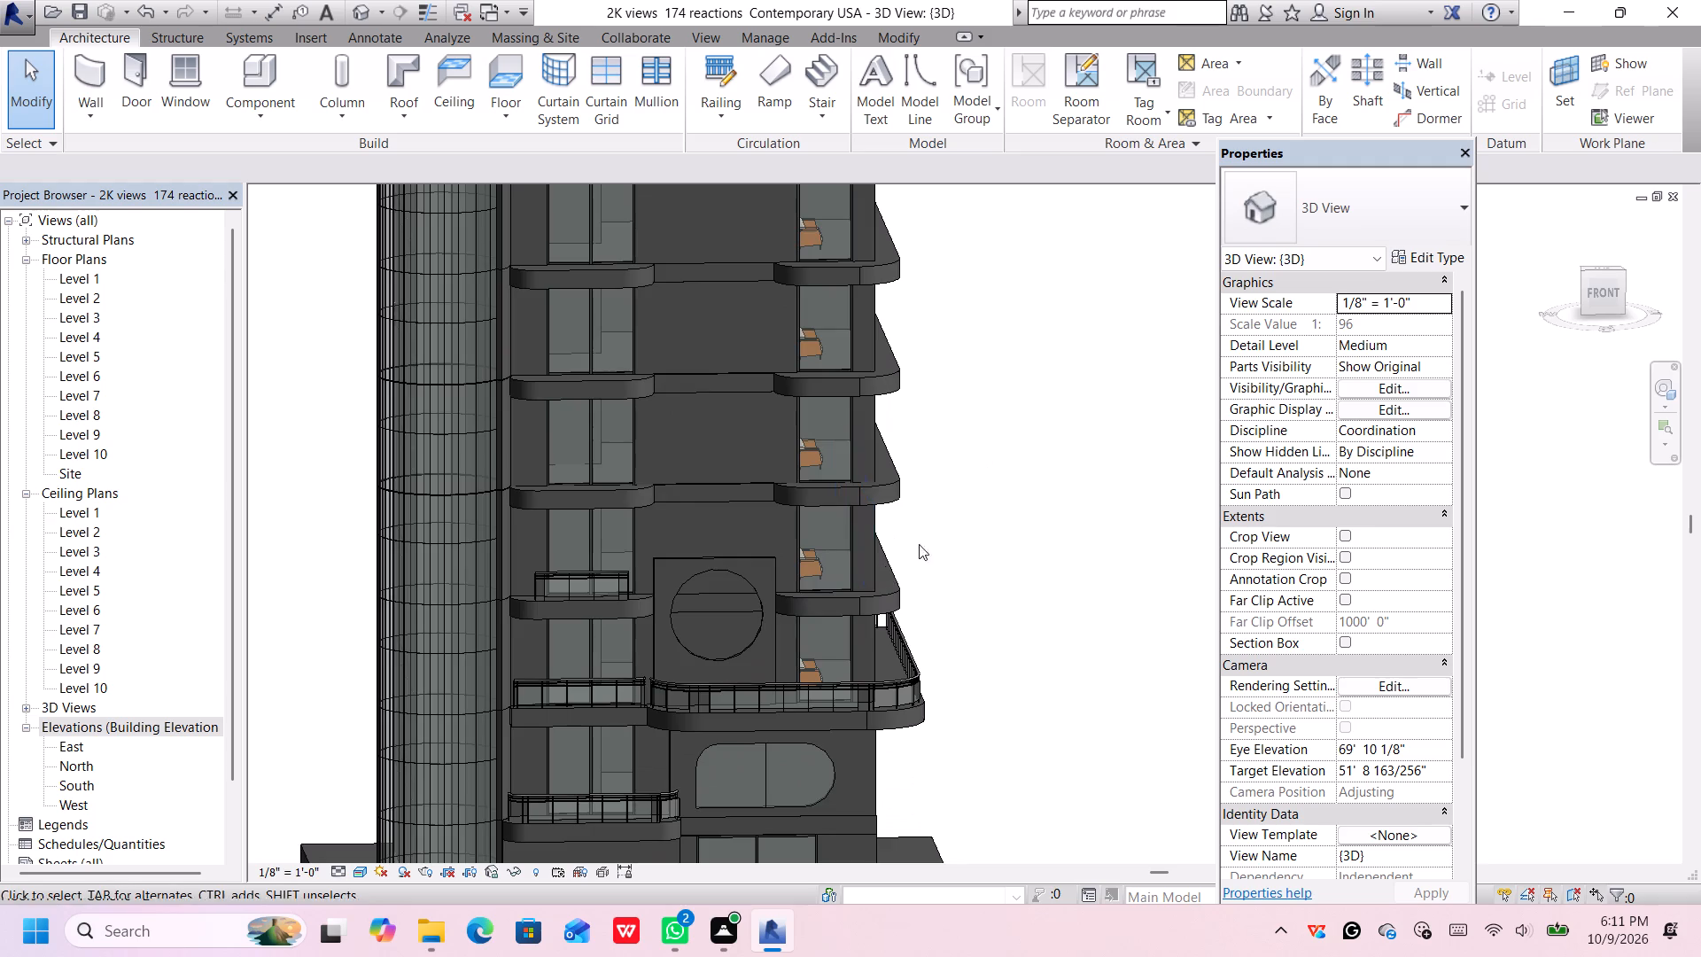
pyautogui.scroll(-3, 967, 509)
pyautogui.moveTo(974, 506); pyautogui.dragTo(716, 551, button='middle')
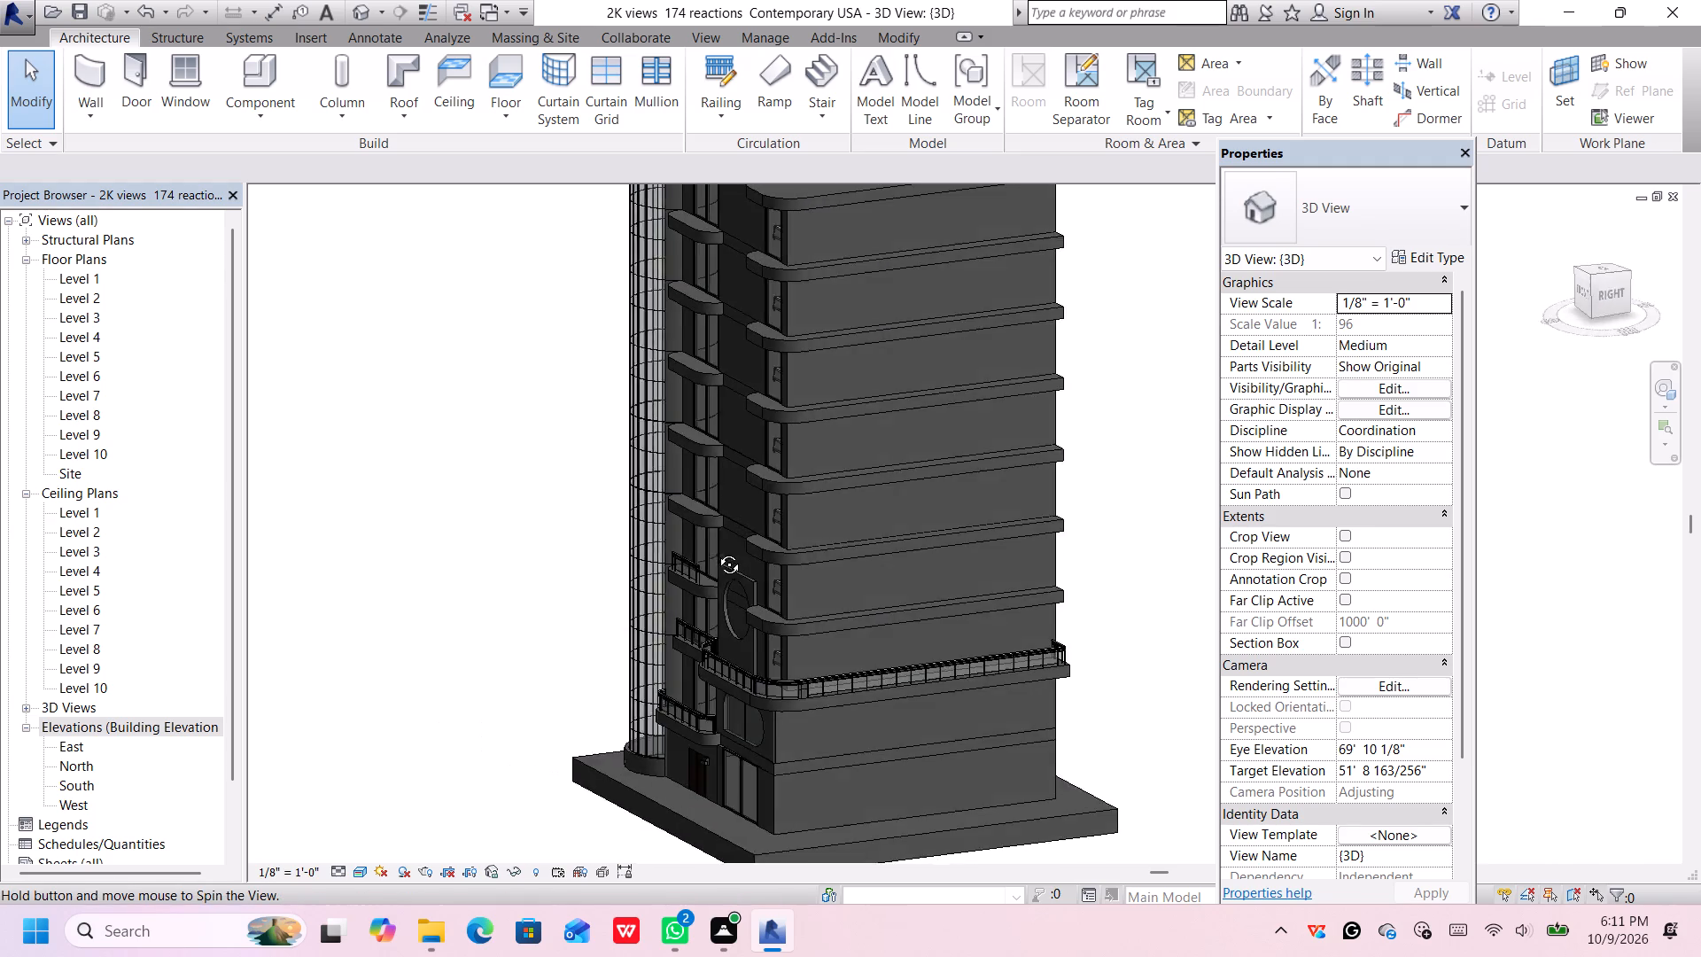
pyautogui.moveTo(716, 551); pyautogui.dragTo(838, 546, button='middle')
pyautogui.scroll(-6, 784, 520)
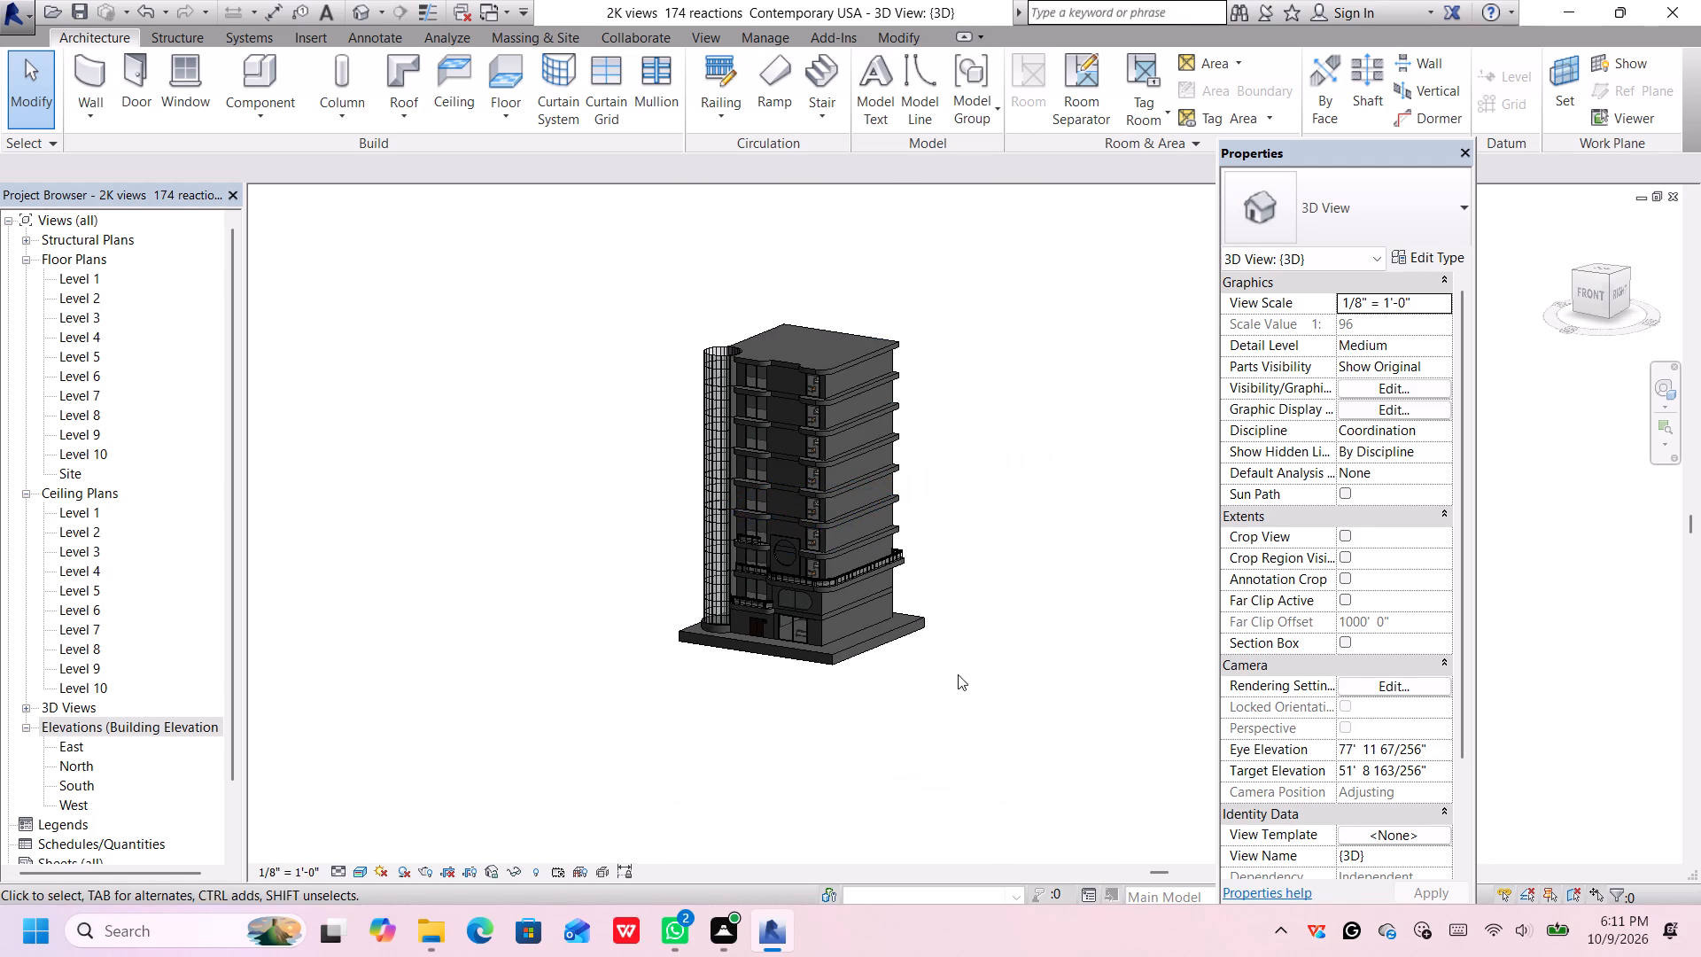
pyautogui.moveTo(851, 749); pyautogui.dragTo(1012, 691, button='middle')
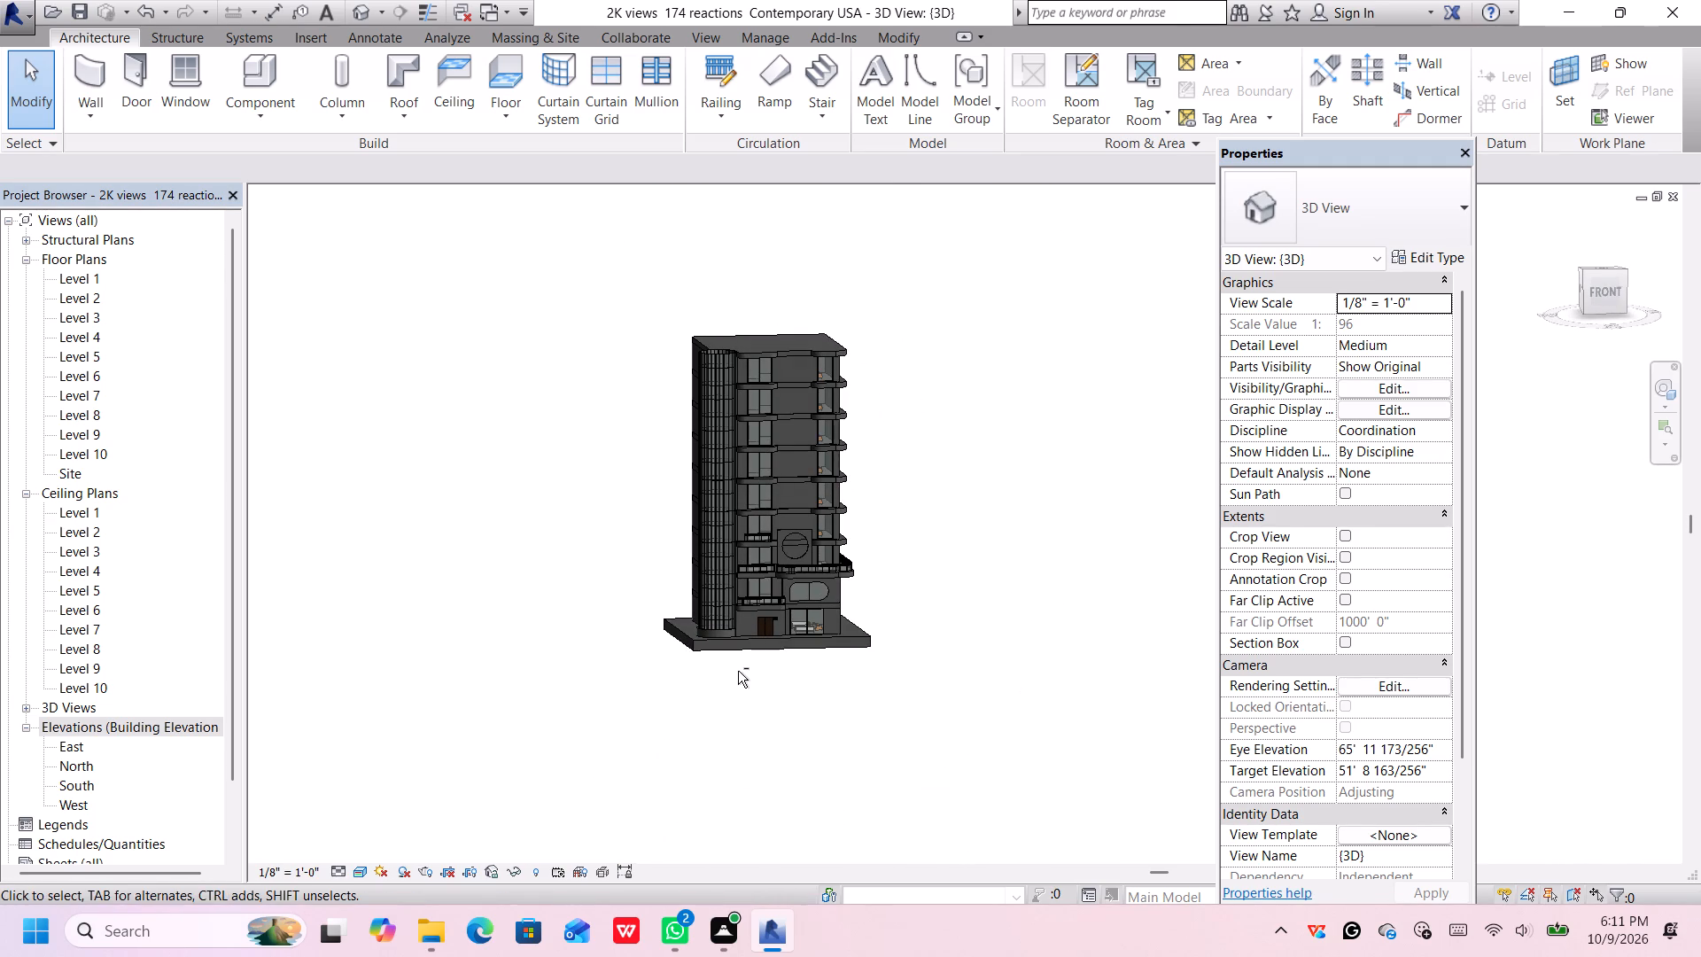
pyautogui.scroll(1, 739, 667)
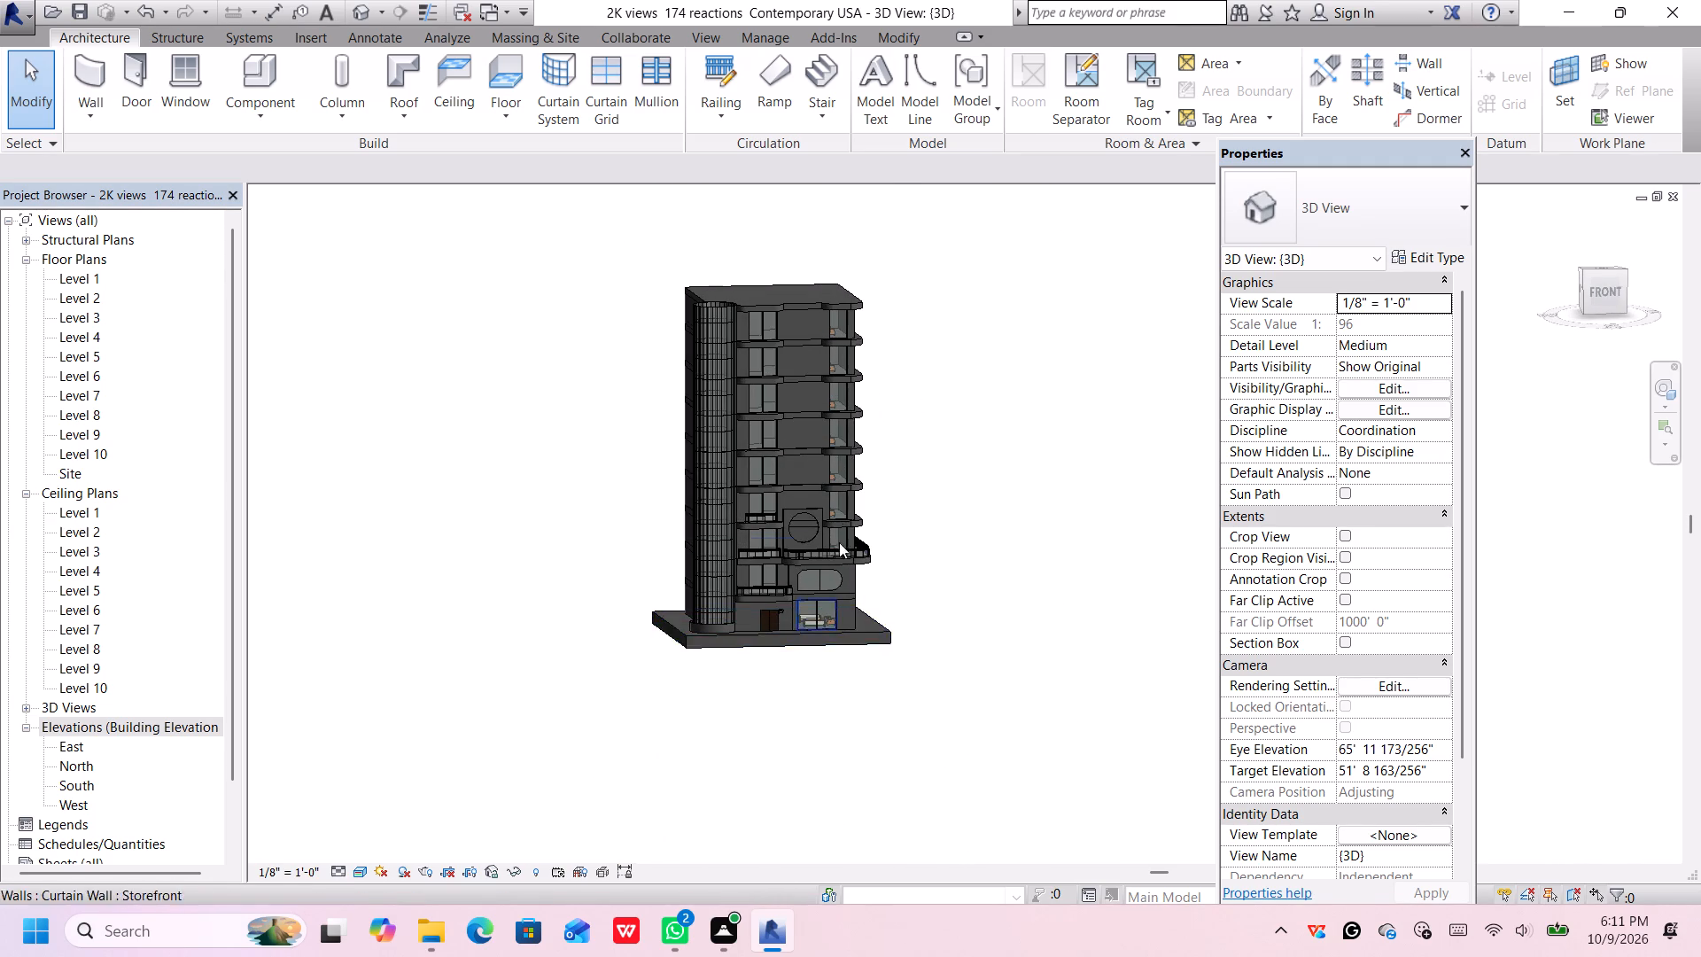
pyautogui.scroll(3, 837, 517)
pyautogui.scroll(-1, 827, 540)
pyautogui.scroll(1, 827, 540)
pyautogui.scroll(4, 718, 517)
pyautogui.moveTo(1077, 474); pyautogui.dragTo(1065, 512, button='middle')
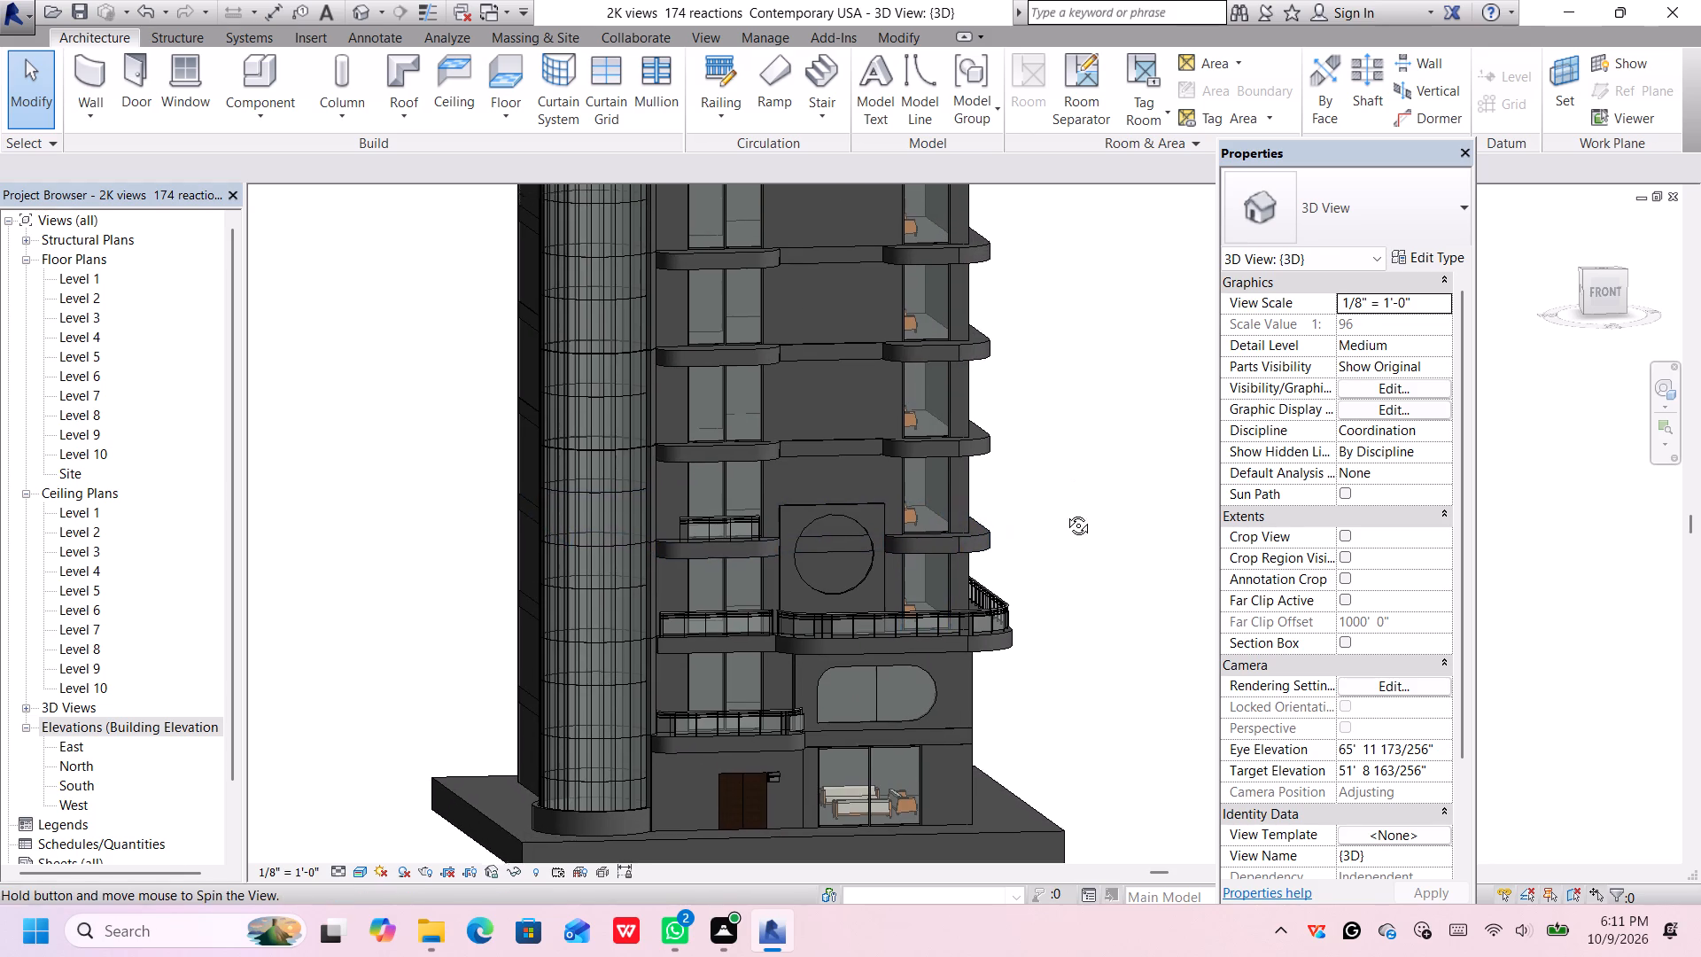
pyautogui.moveTo(1065, 512); pyautogui.dragTo(975, 650, button='middle')
pyautogui.keyDown('shift'); pyautogui.middleClick(971, 652); pyautogui.keyUp('shift')
pyautogui.keyDown('shift'); pyautogui.scroll(5, 744, 561); pyautogui.keyUp('shift')
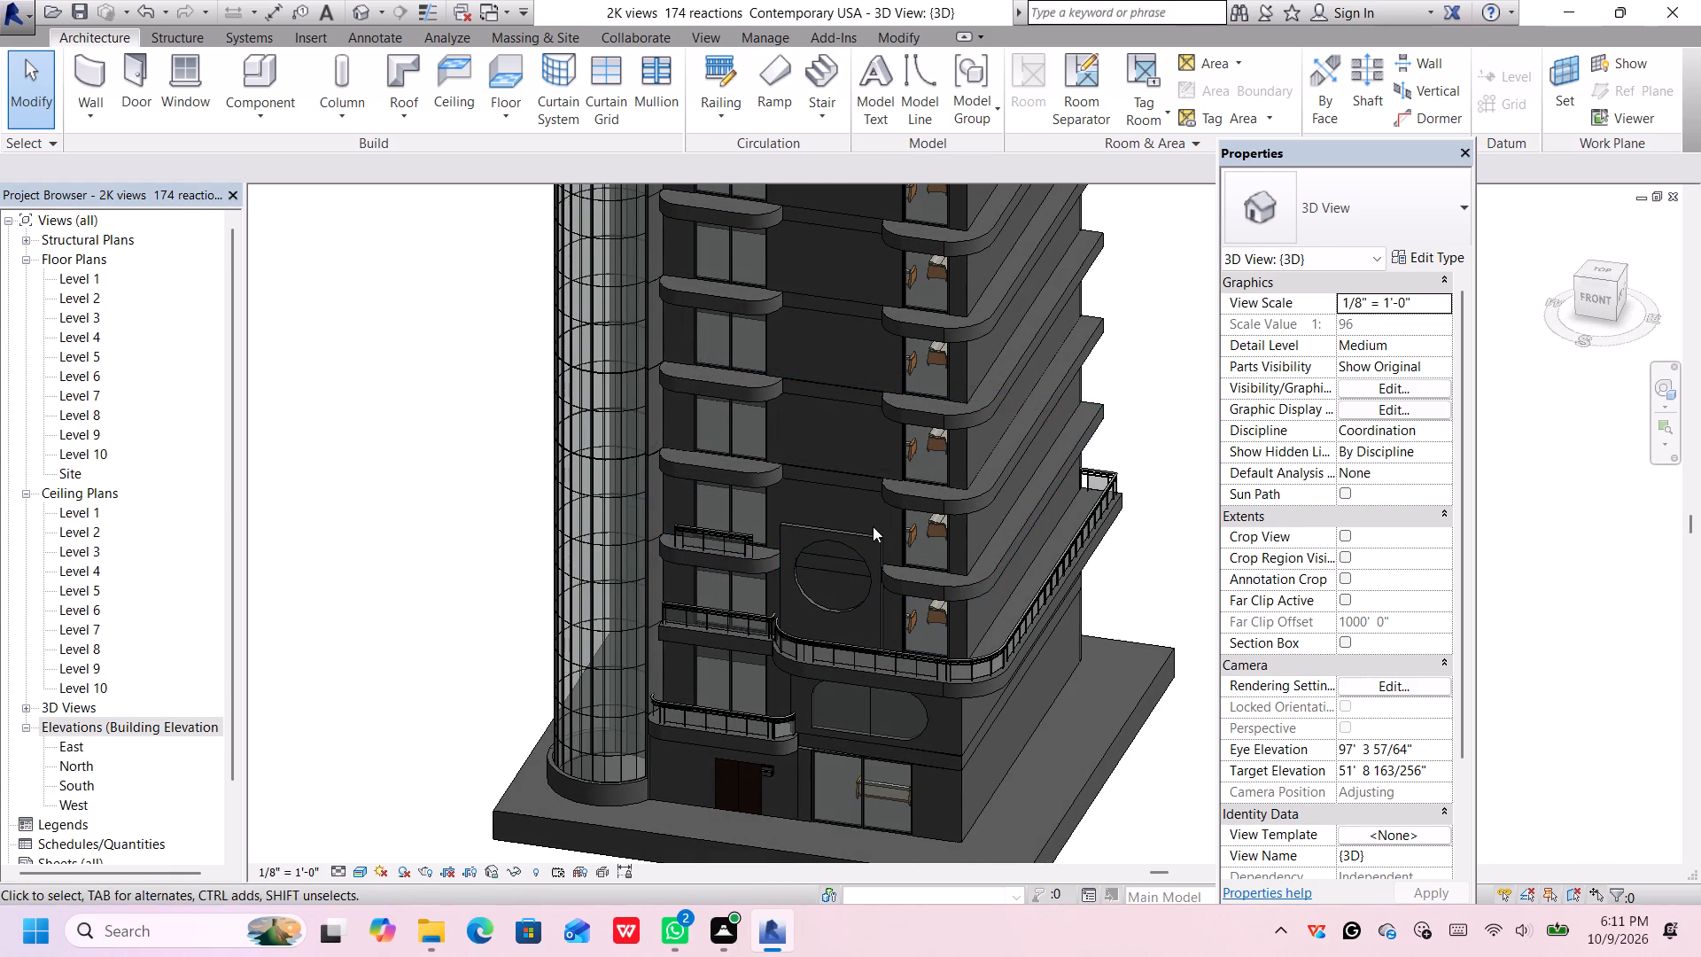
# Start a Glass Panel - Bottom Fill railing with base level Level 4 and base offset 6' 0", dismissing the blank notification window.
pyautogui.scroll(4, 873, 531)
pyautogui.scroll(4, 733, 580)
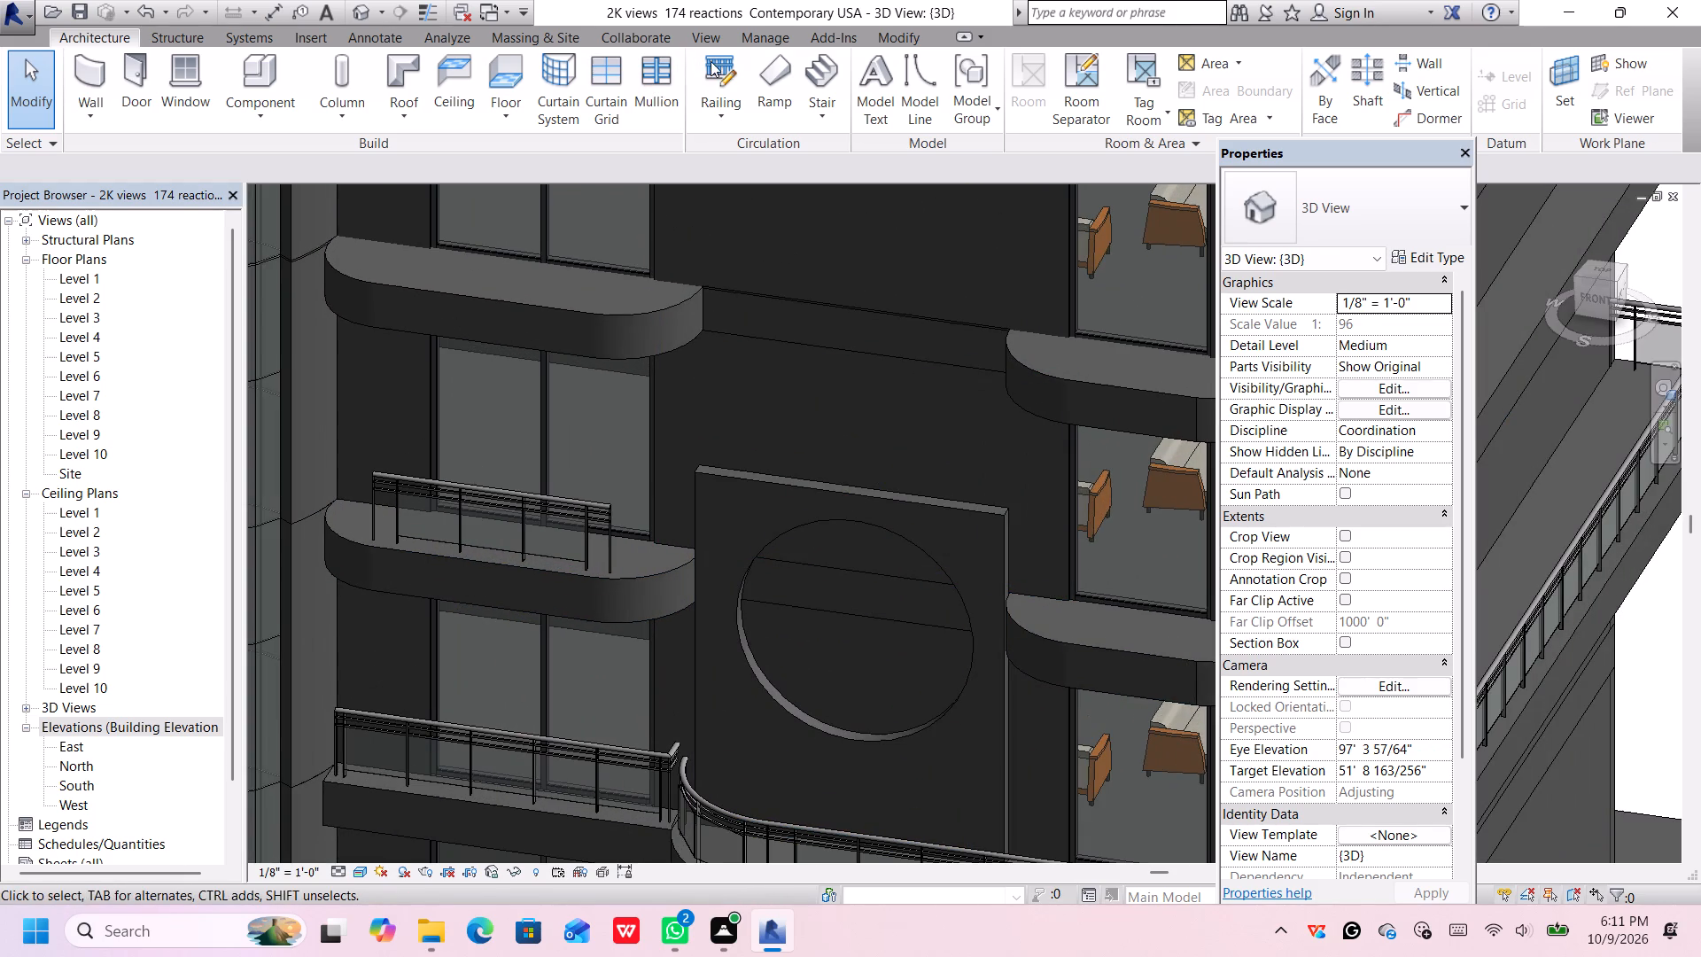
pyautogui.click(711, 62)
pyautogui.scroll(3, 348, 461)
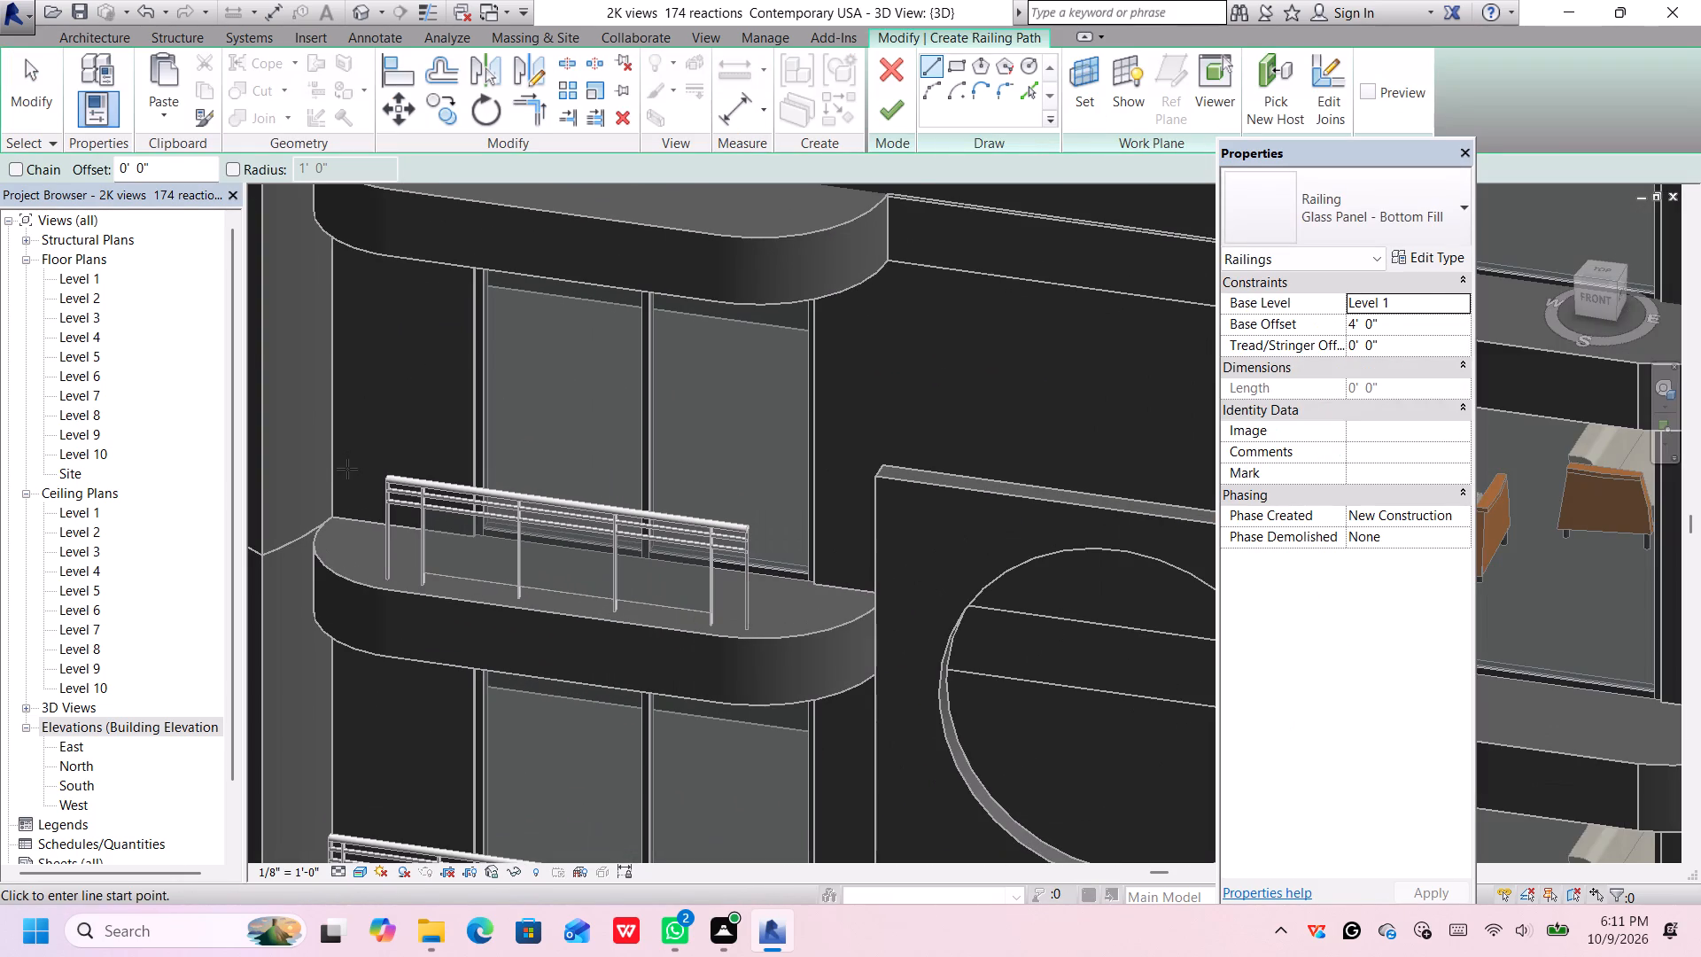
pyautogui.click(1464, 306)
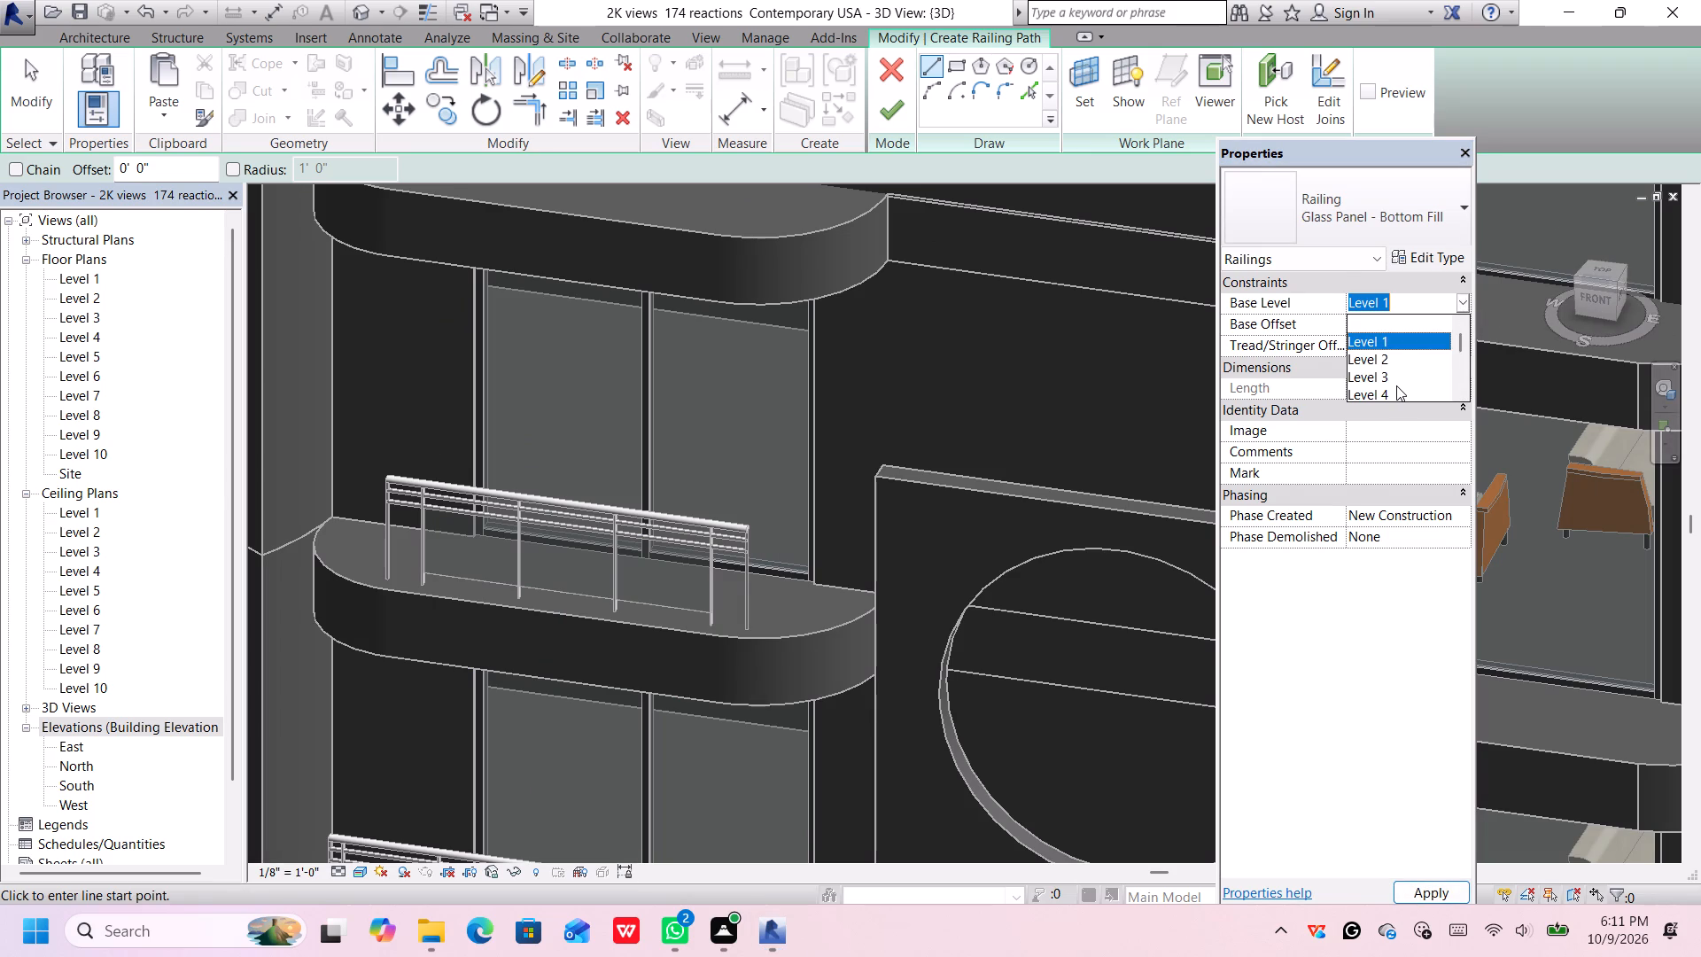
pyautogui.click(1379, 389)
pyautogui.moveTo(1444, 287); pyautogui.dragTo(1440, 272)
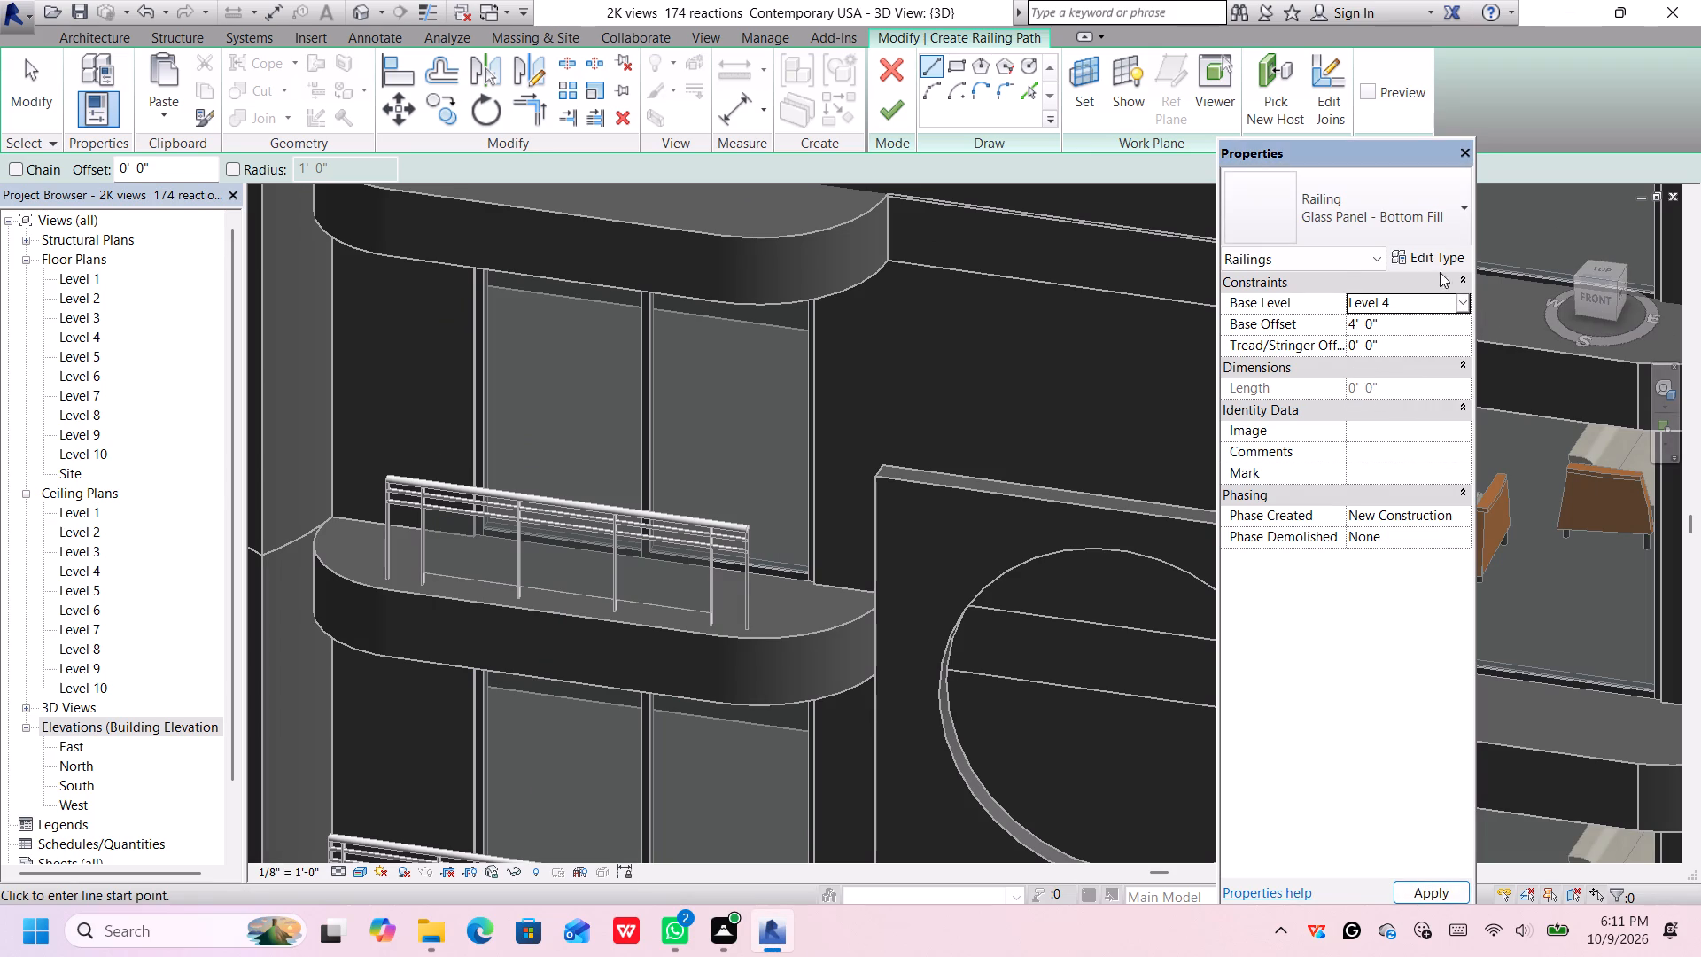
pyautogui.moveTo(1440, 272); pyautogui.dragTo(1460, 254)
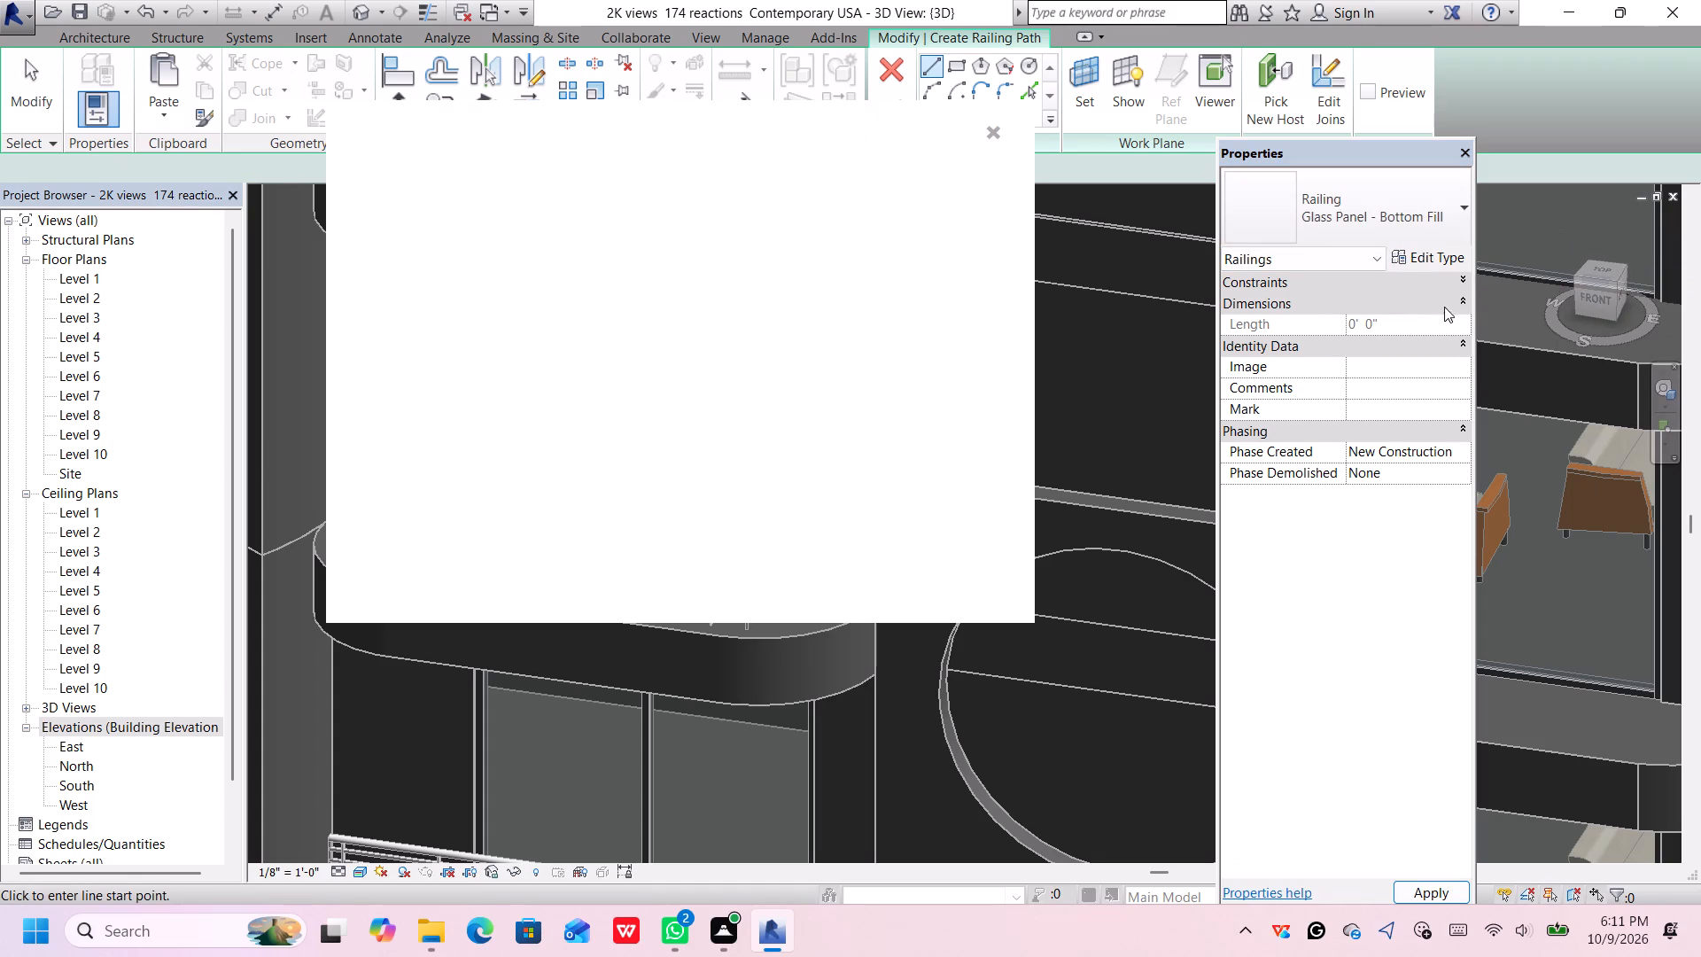
pyautogui.click(1463, 280)
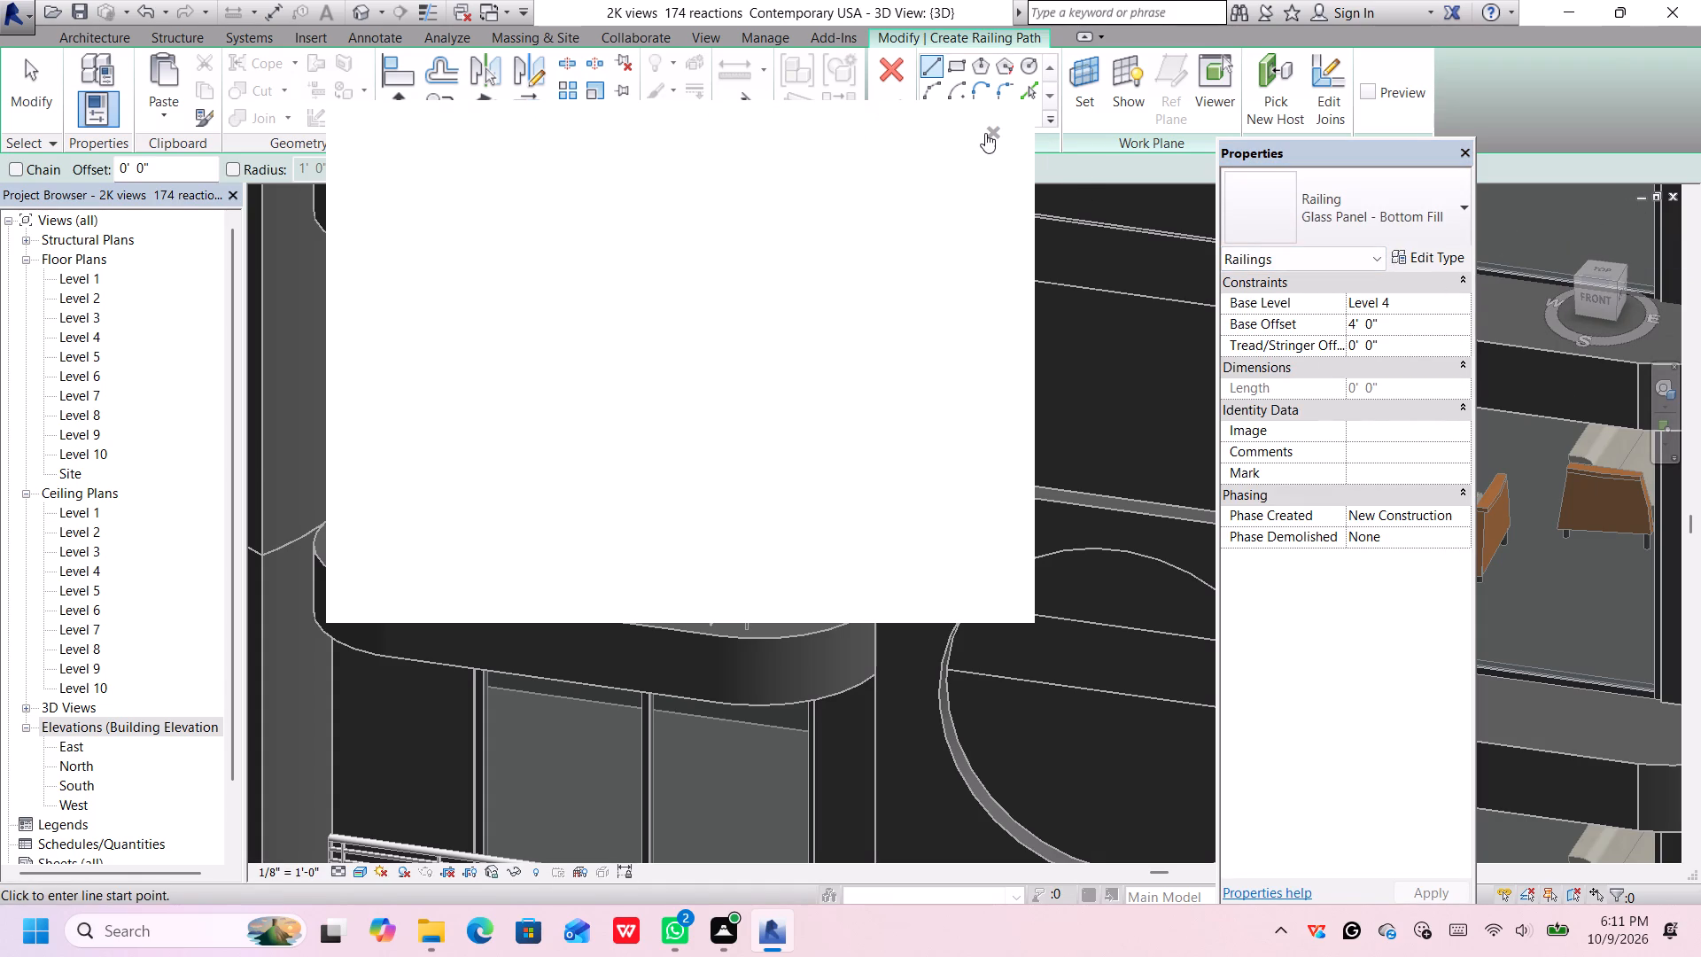
pyautogui.click(985, 133)
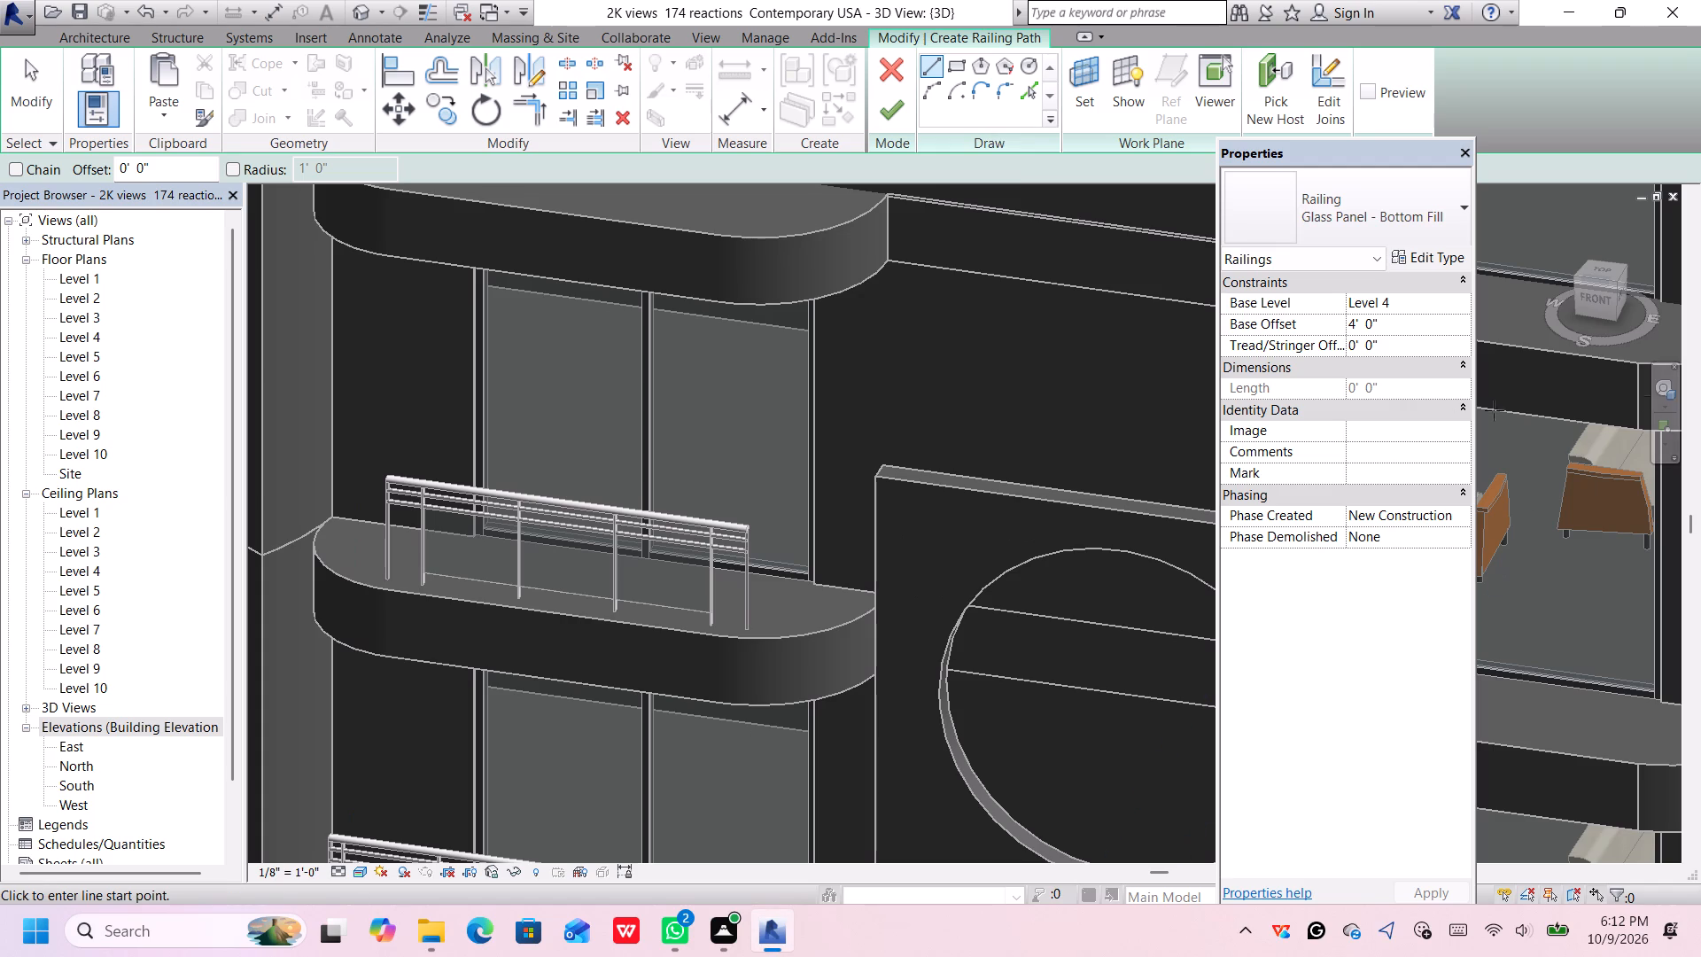
pyautogui.click(1408, 327)
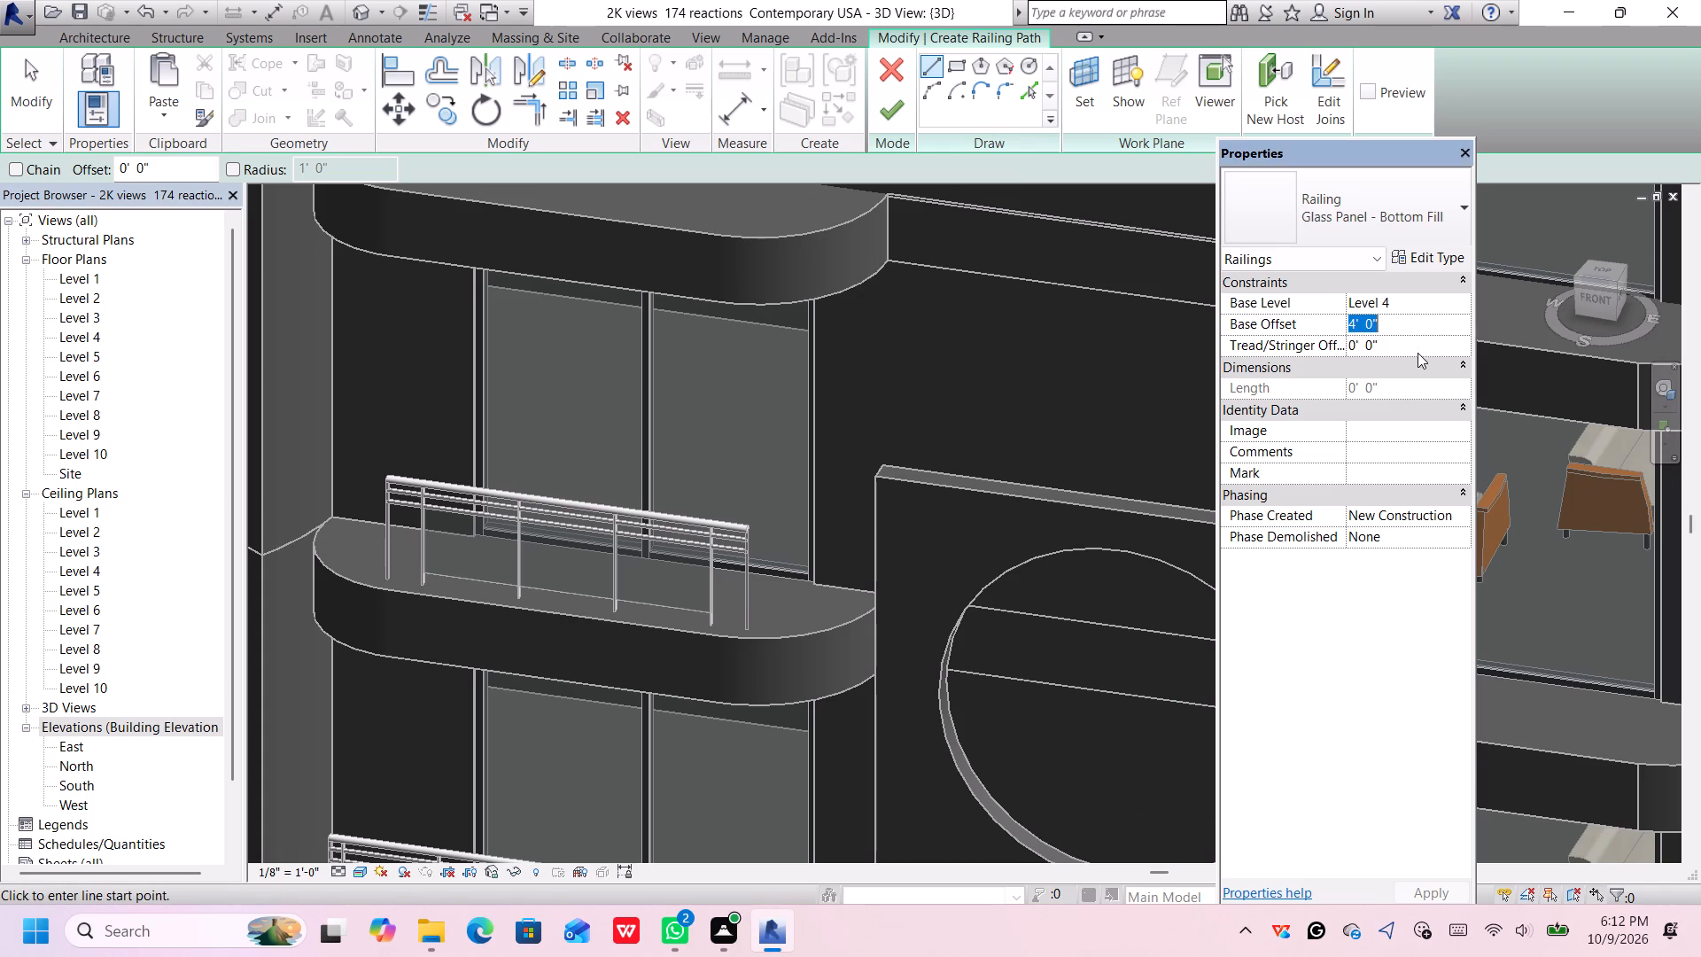
pyautogui.press('BackSpace')
pyautogui.press('6')
pyautogui.press("'")
pyautogui.press('Return')
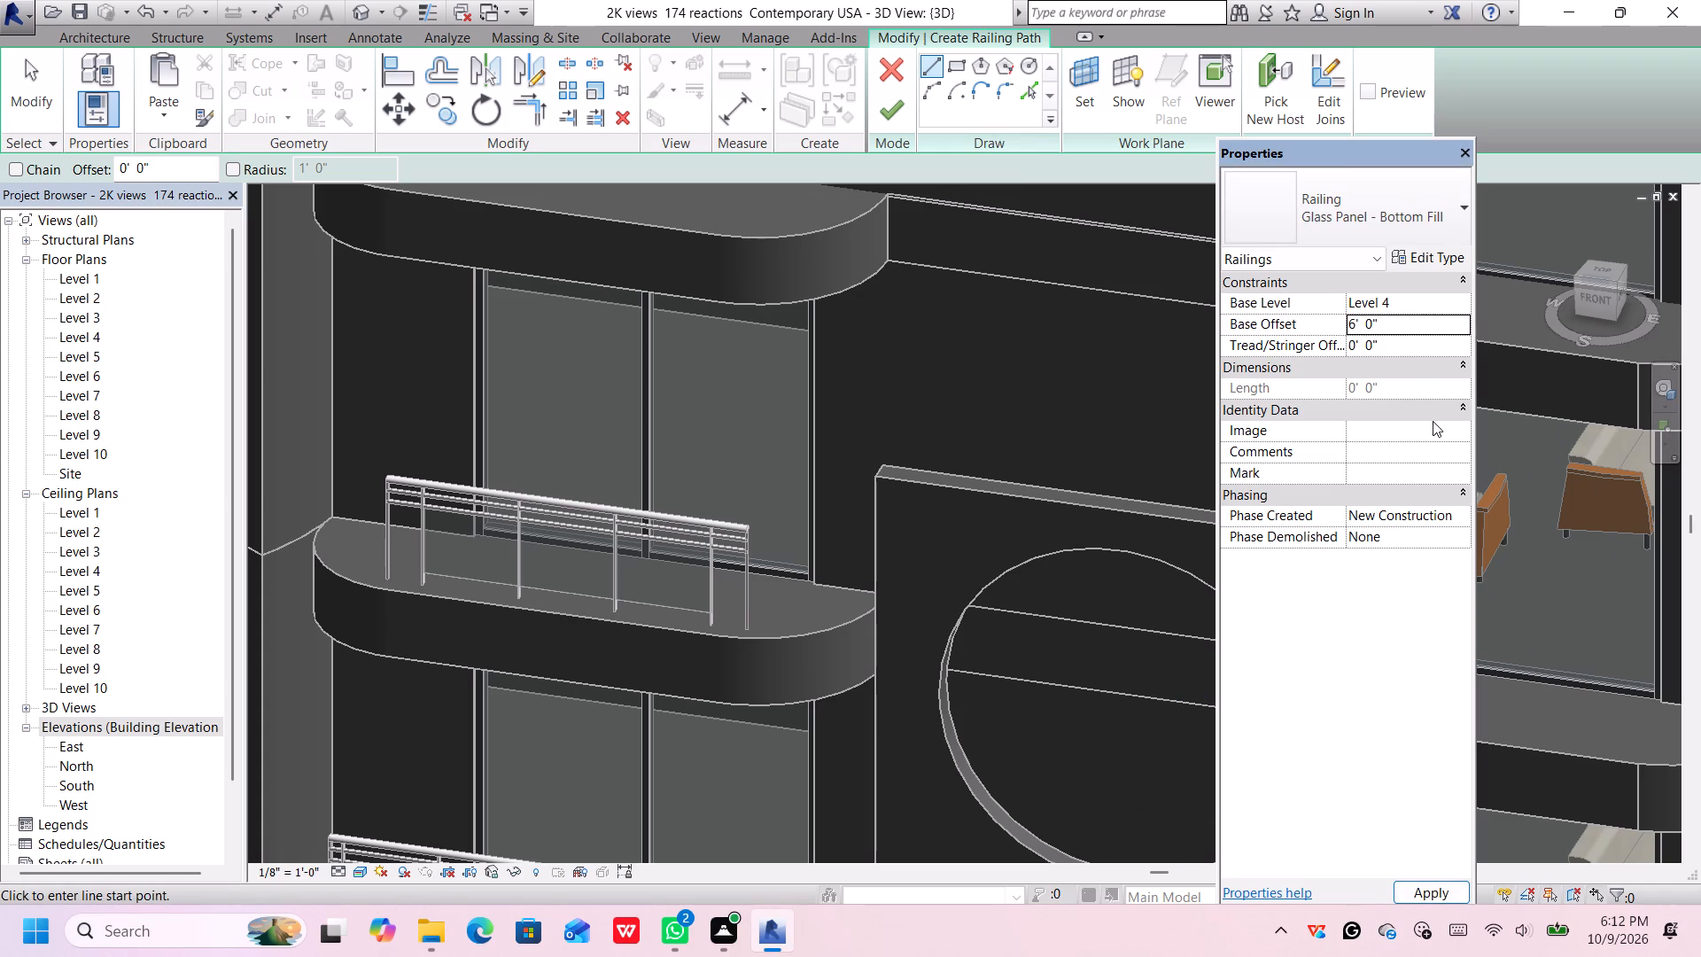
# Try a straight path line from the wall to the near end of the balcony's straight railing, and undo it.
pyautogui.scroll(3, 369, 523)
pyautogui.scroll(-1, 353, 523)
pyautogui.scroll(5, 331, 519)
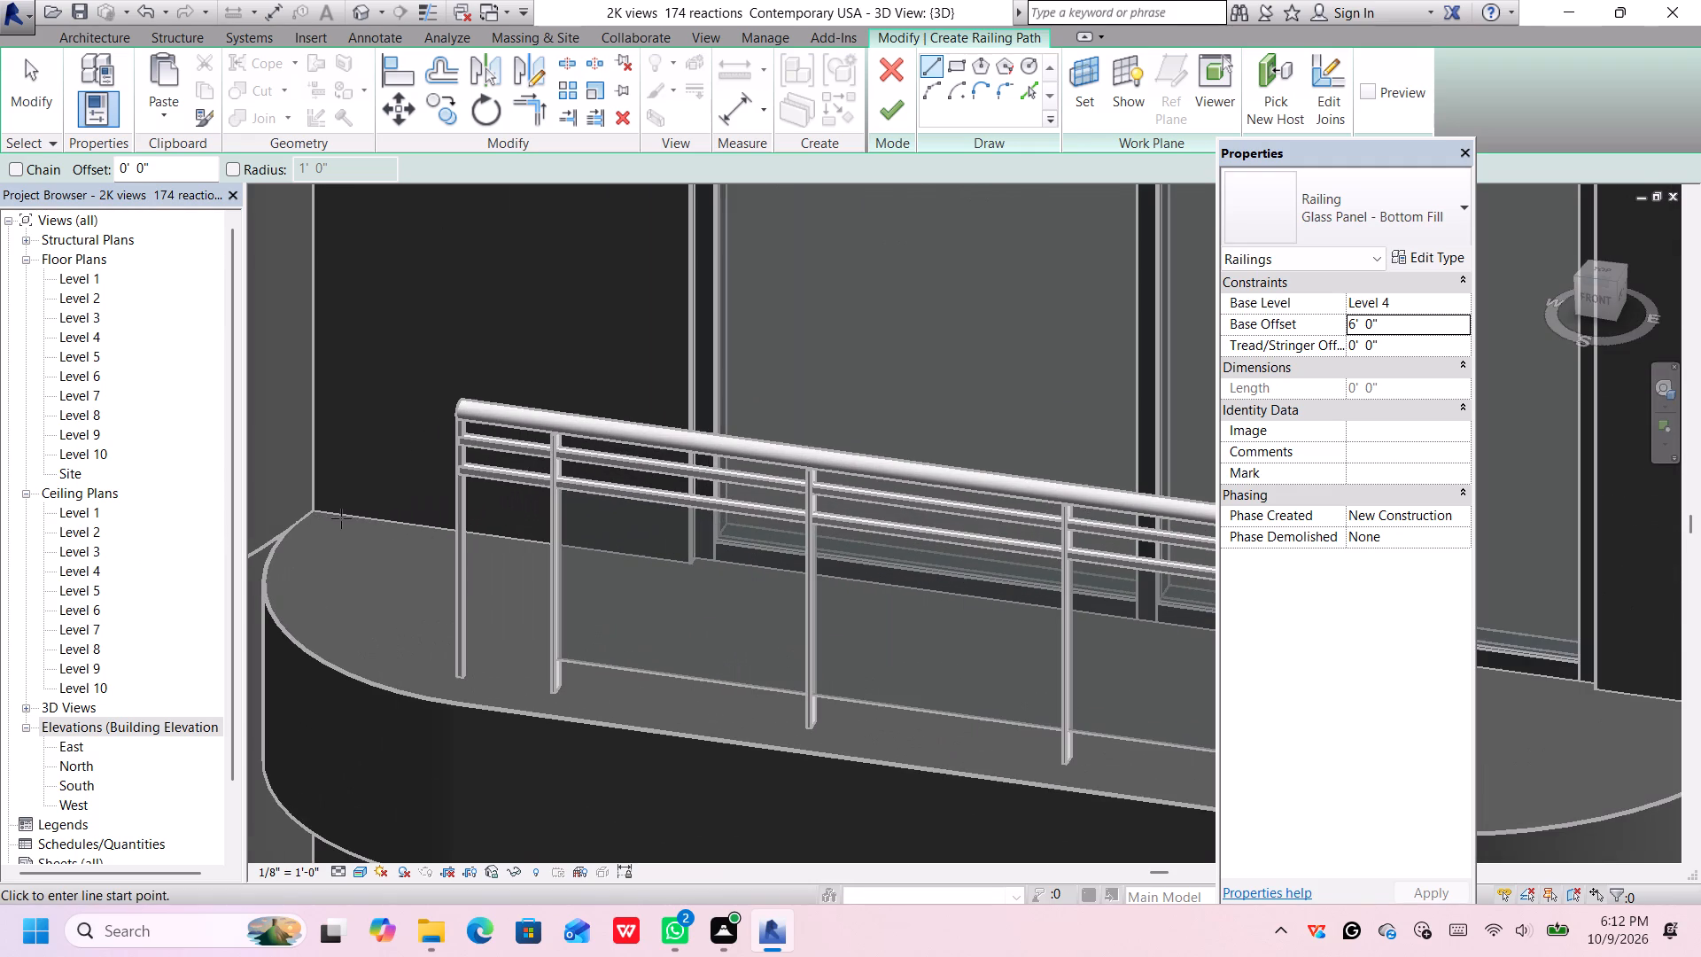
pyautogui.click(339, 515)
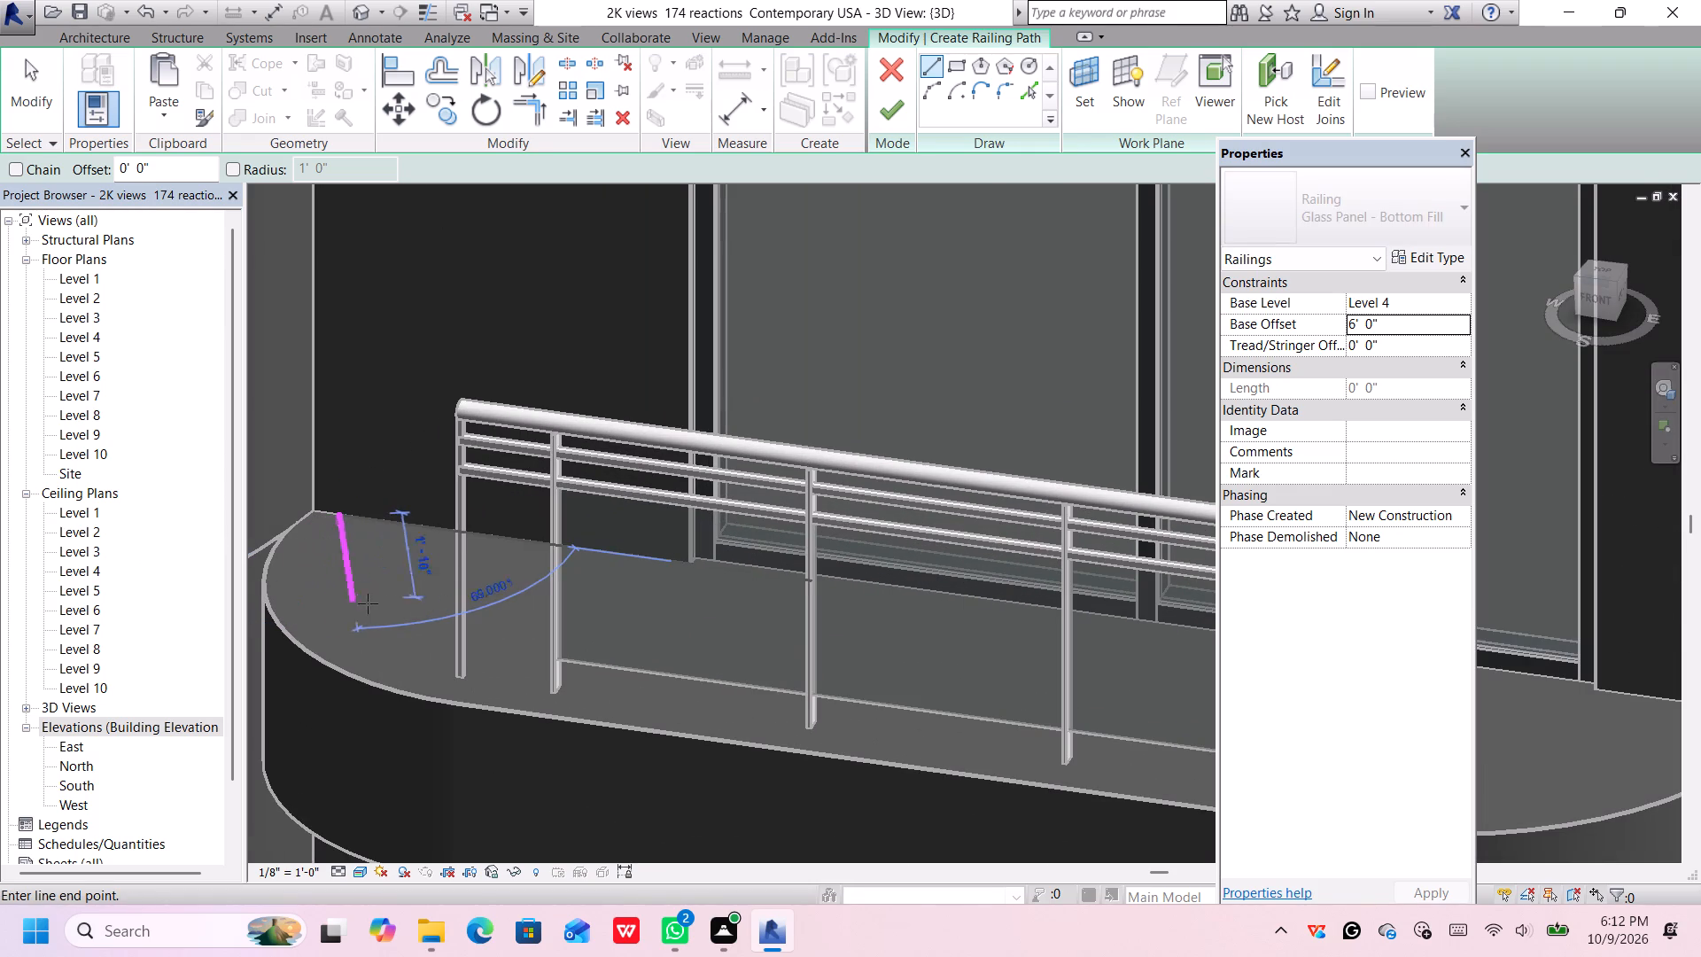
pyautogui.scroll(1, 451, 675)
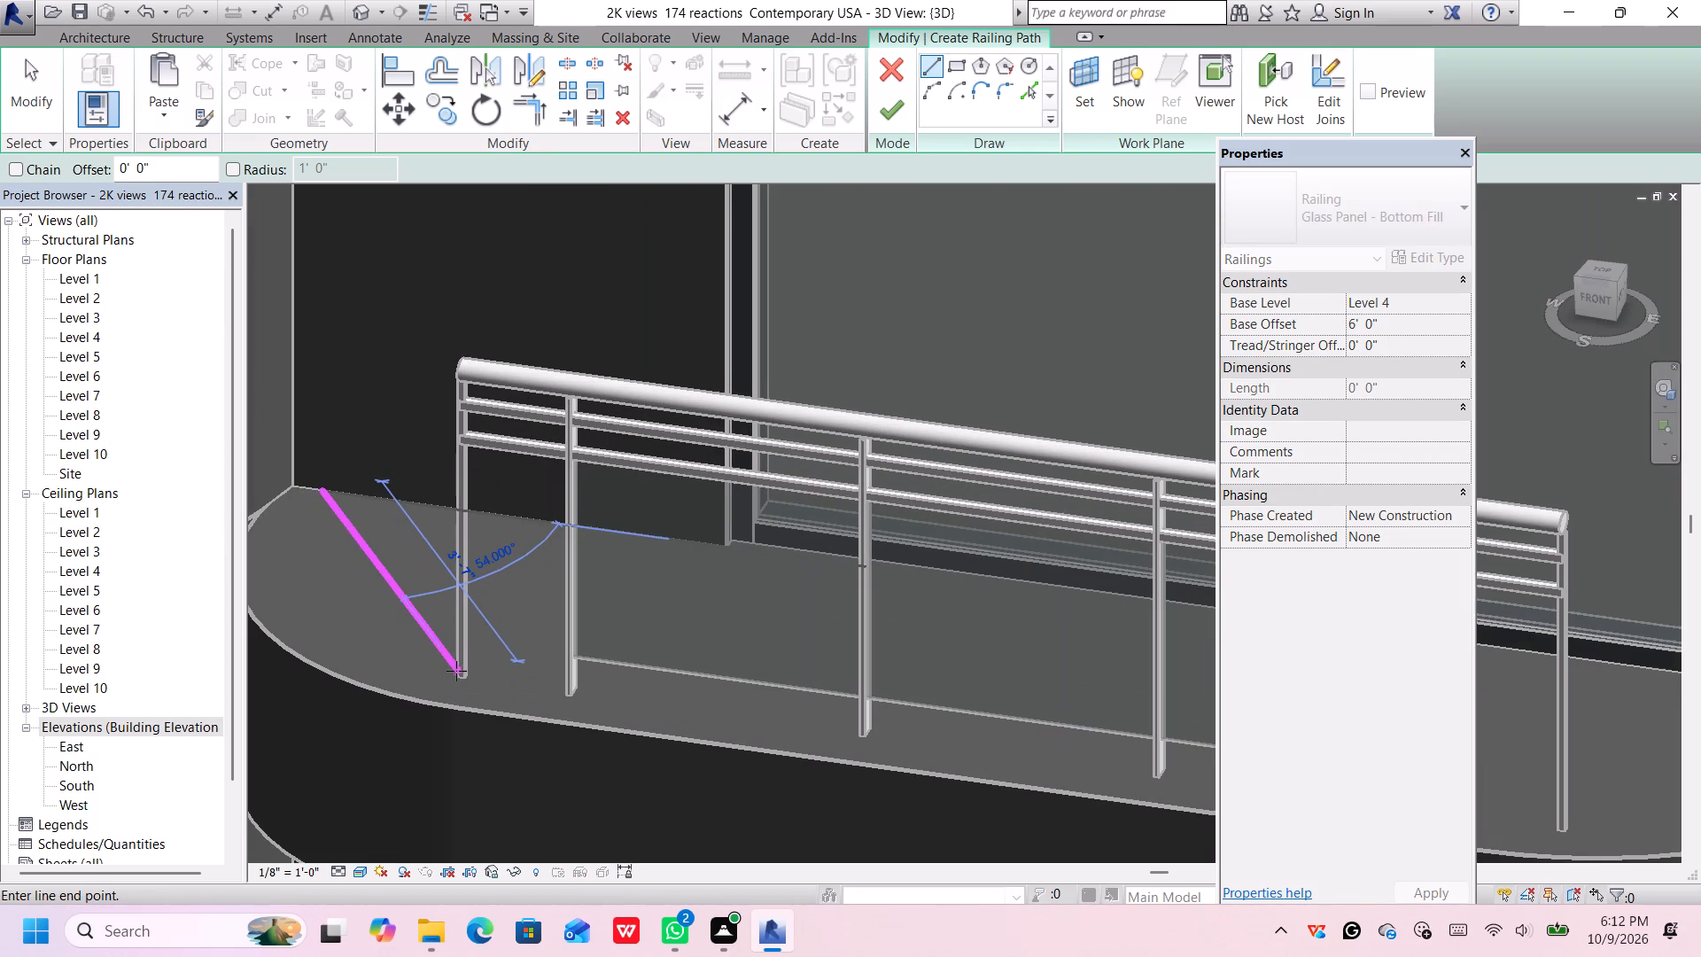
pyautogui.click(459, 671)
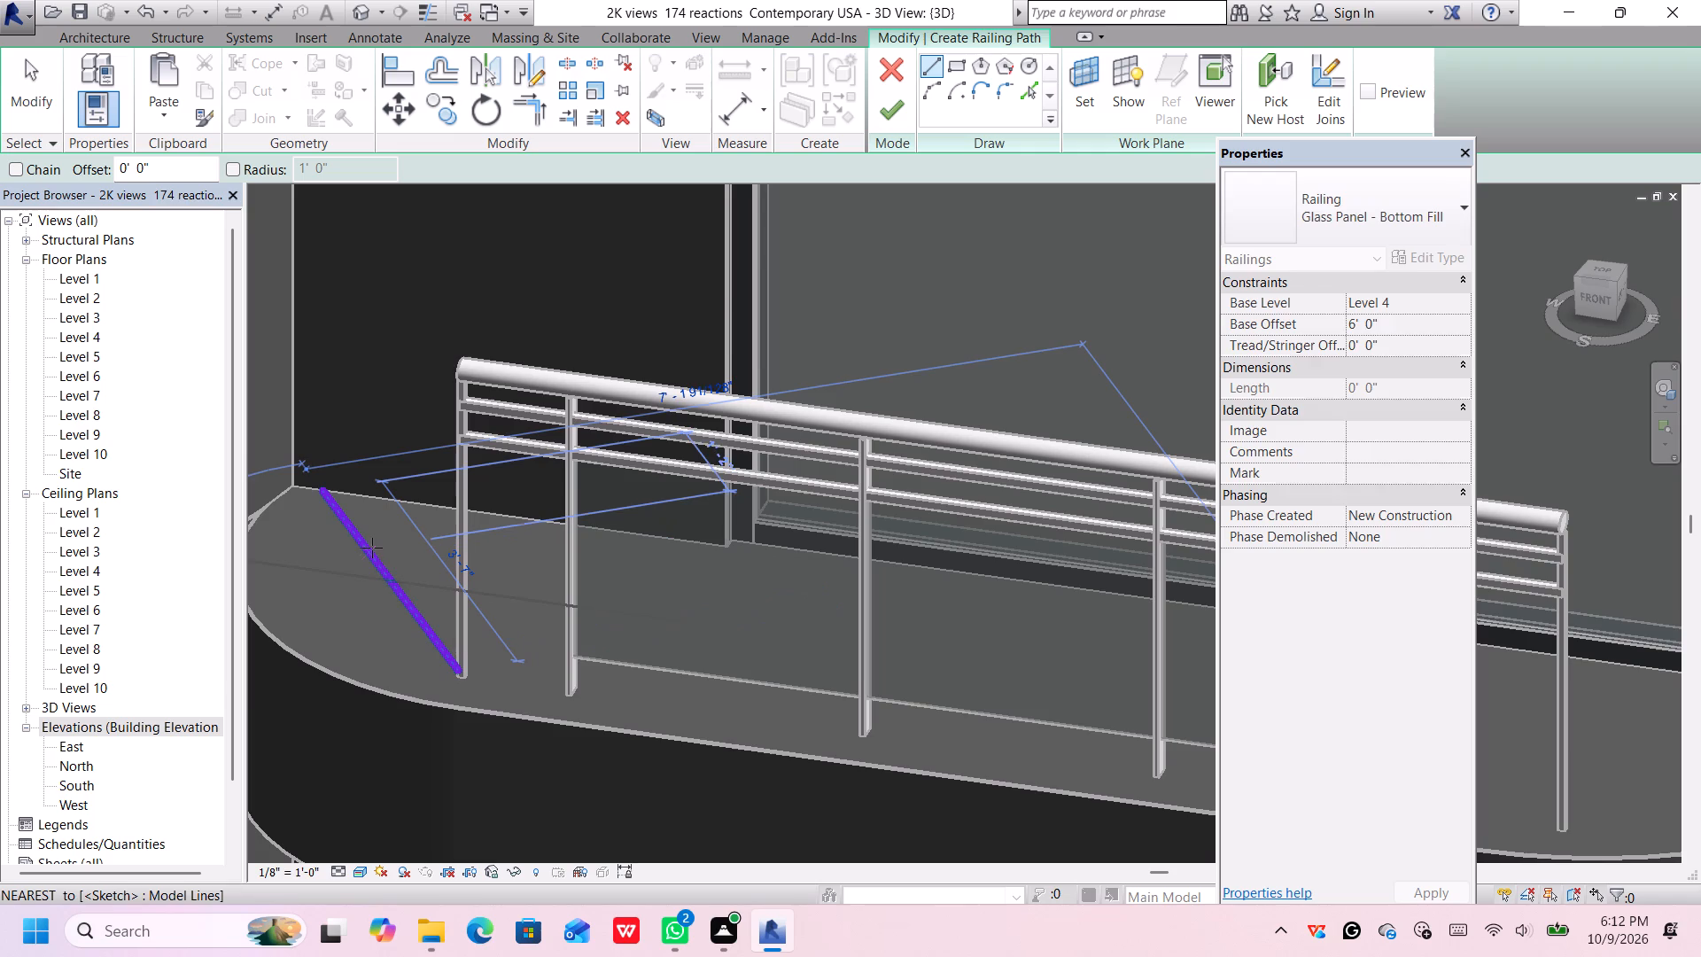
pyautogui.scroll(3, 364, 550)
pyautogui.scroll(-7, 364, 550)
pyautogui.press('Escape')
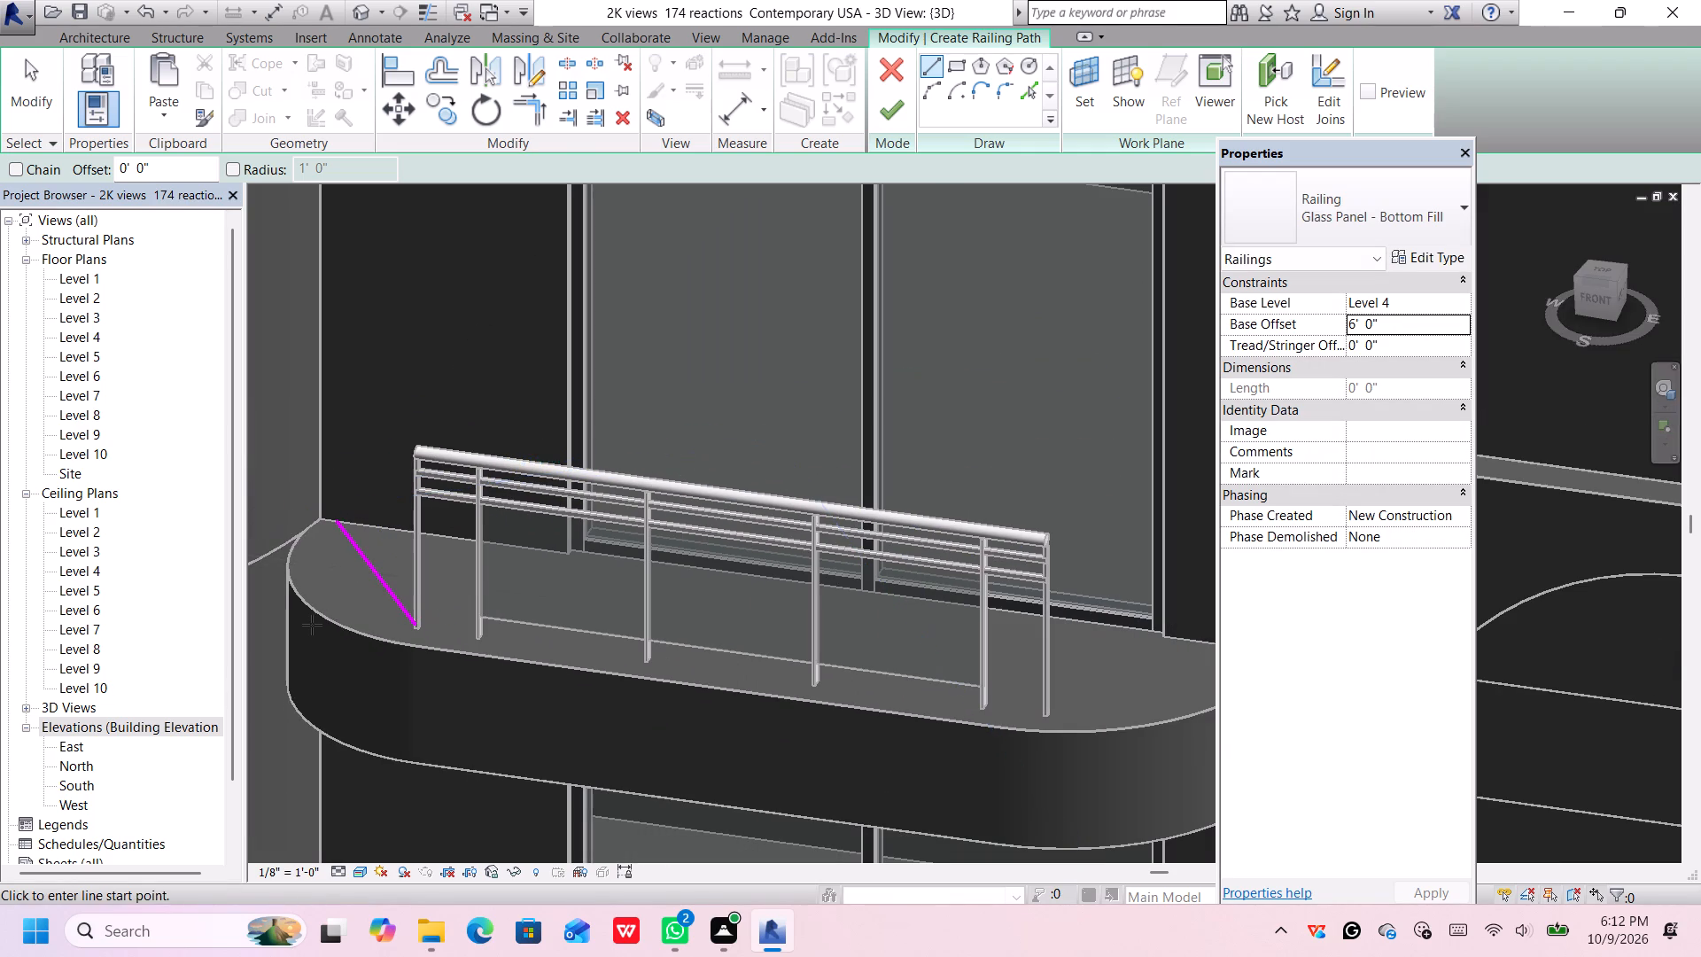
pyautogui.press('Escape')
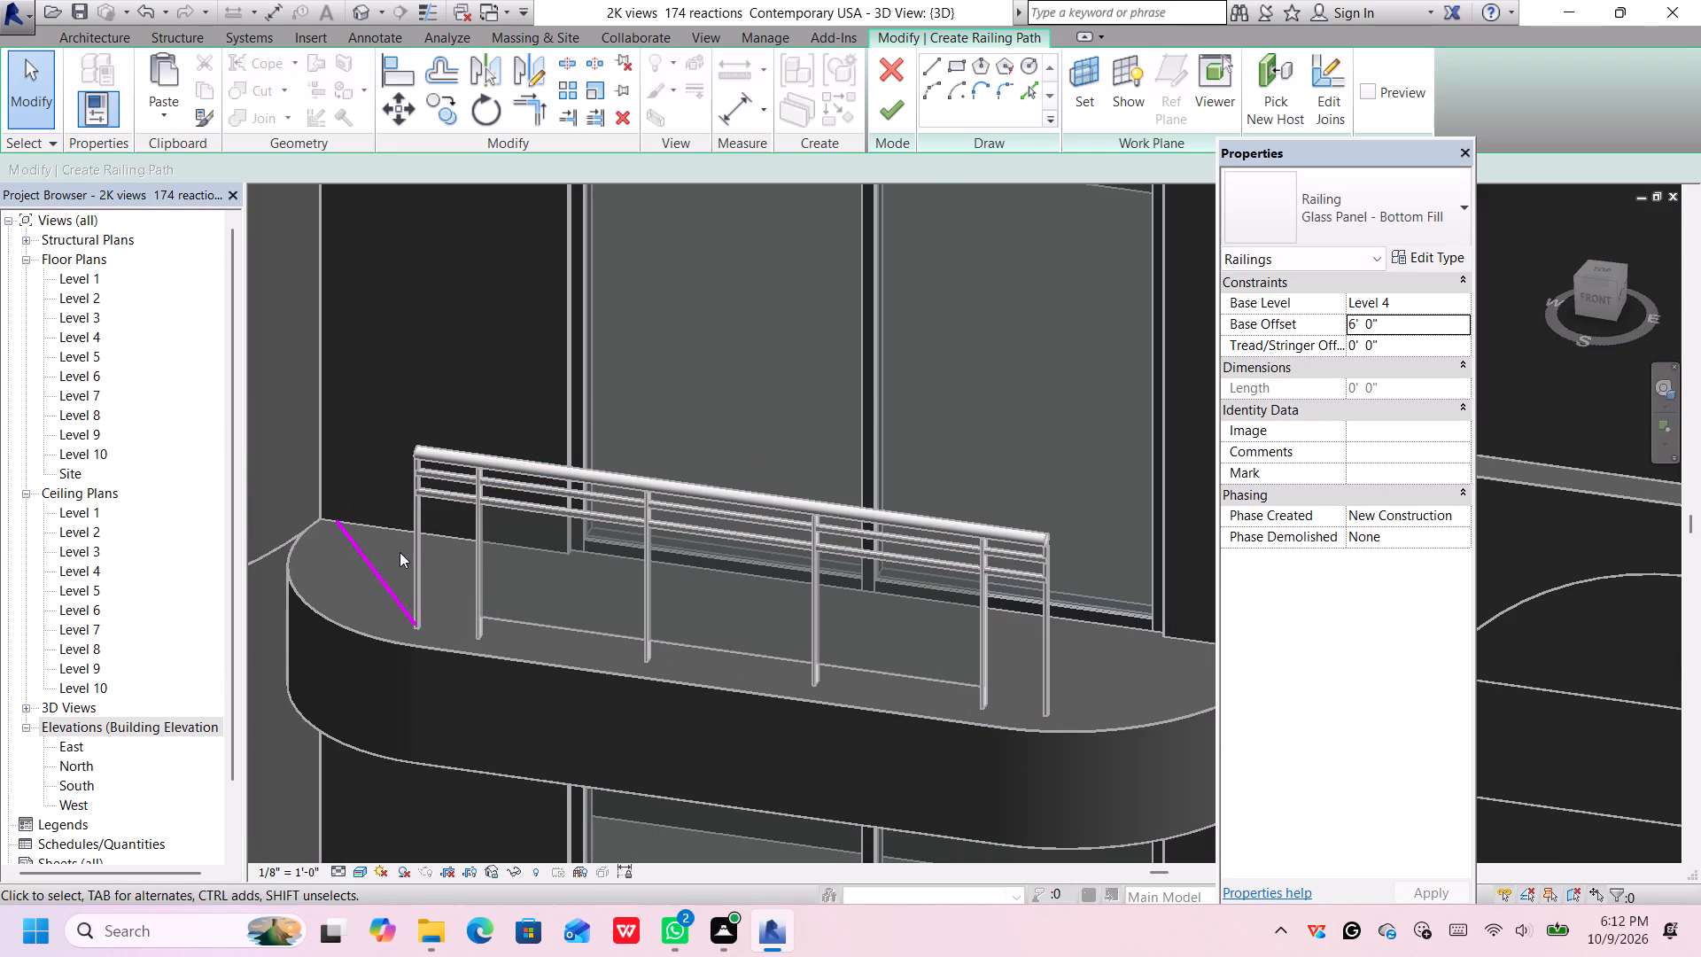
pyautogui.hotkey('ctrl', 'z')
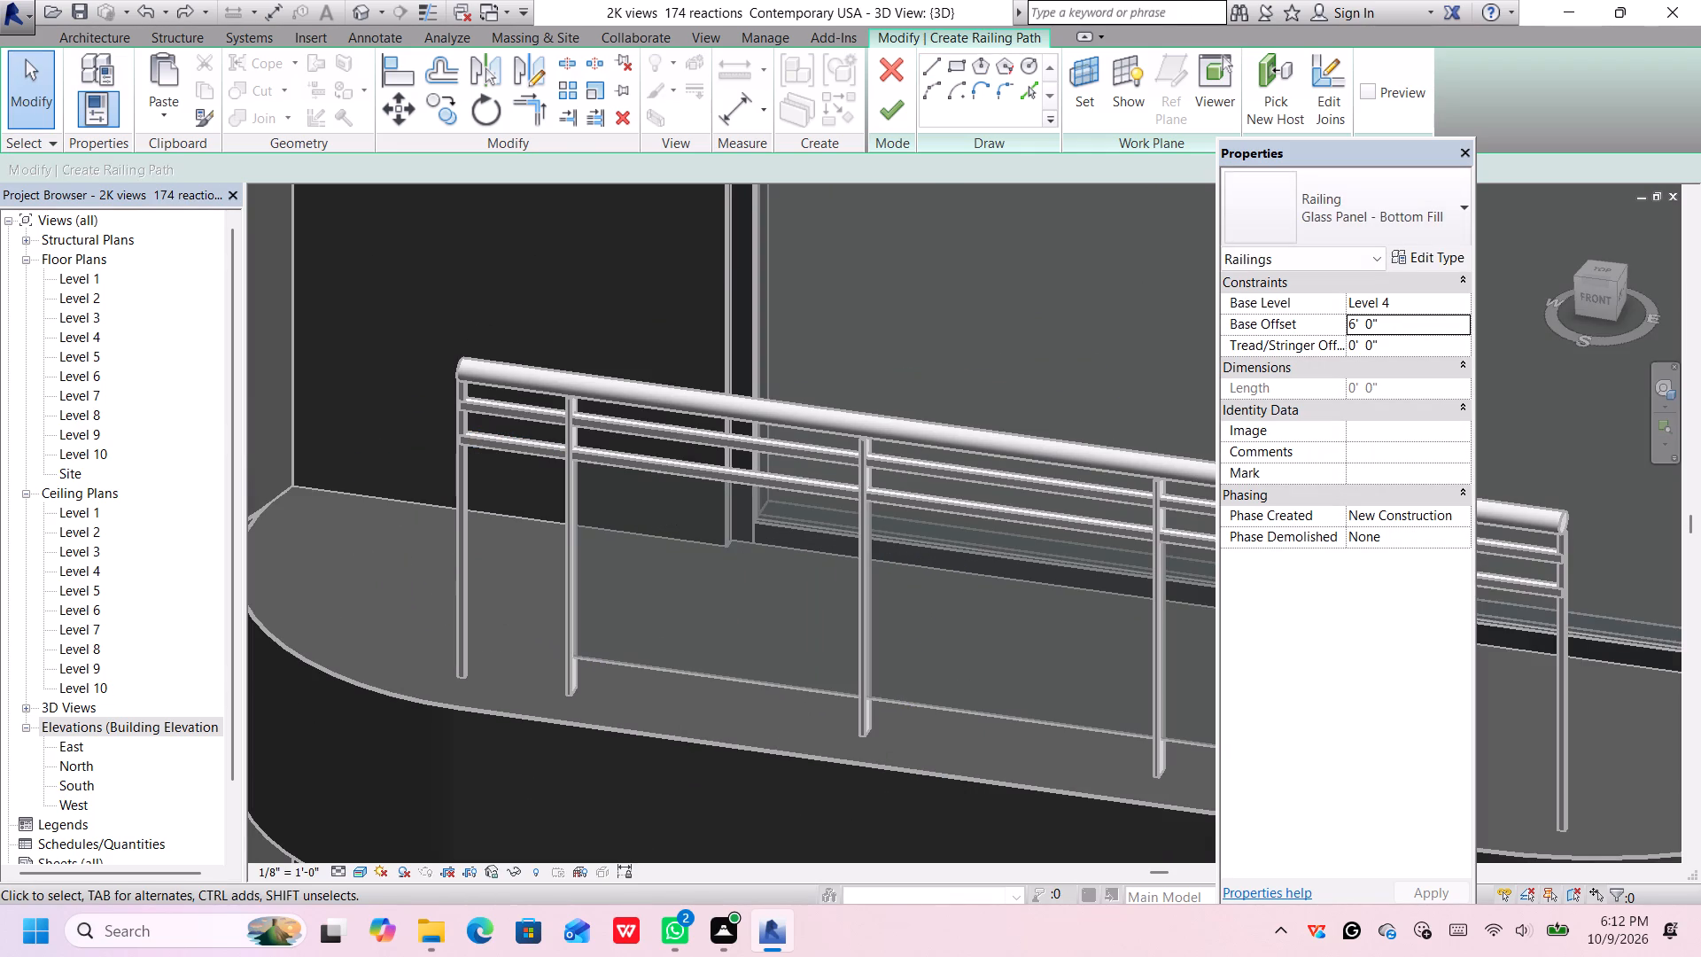
# Sketch an arc of about 2'-3" radius from the wall beside the glazed tower to the straight railing's near end.
pyautogui.click(930, 86)
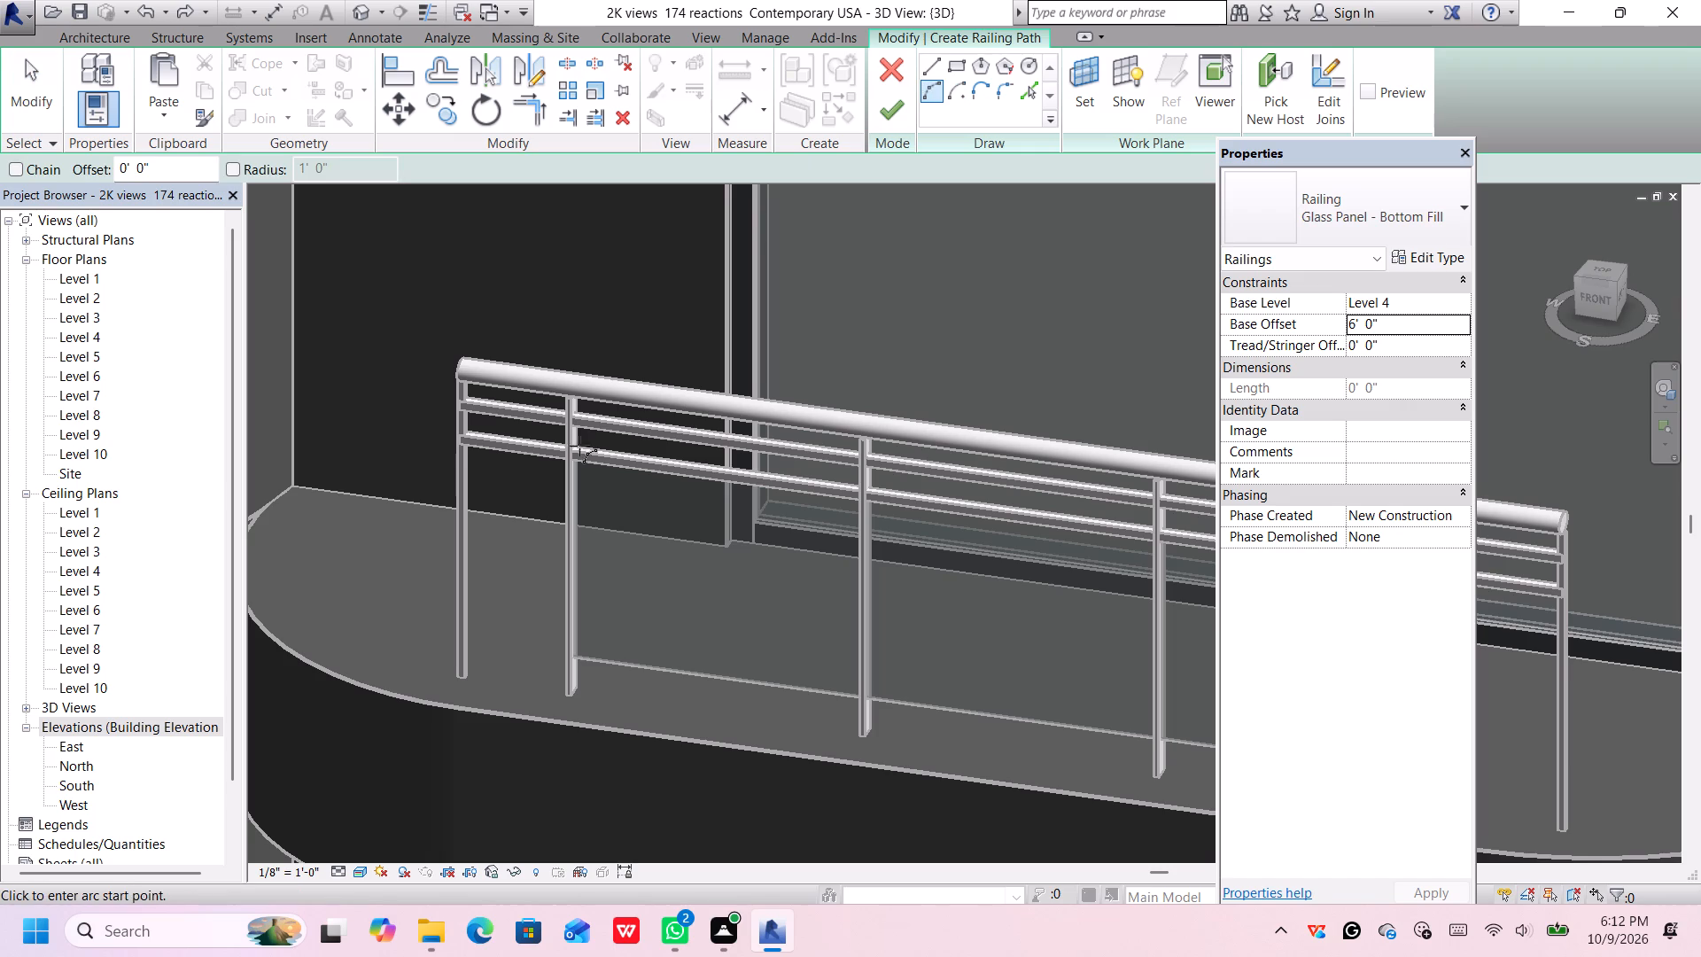
pyautogui.click(316, 492)
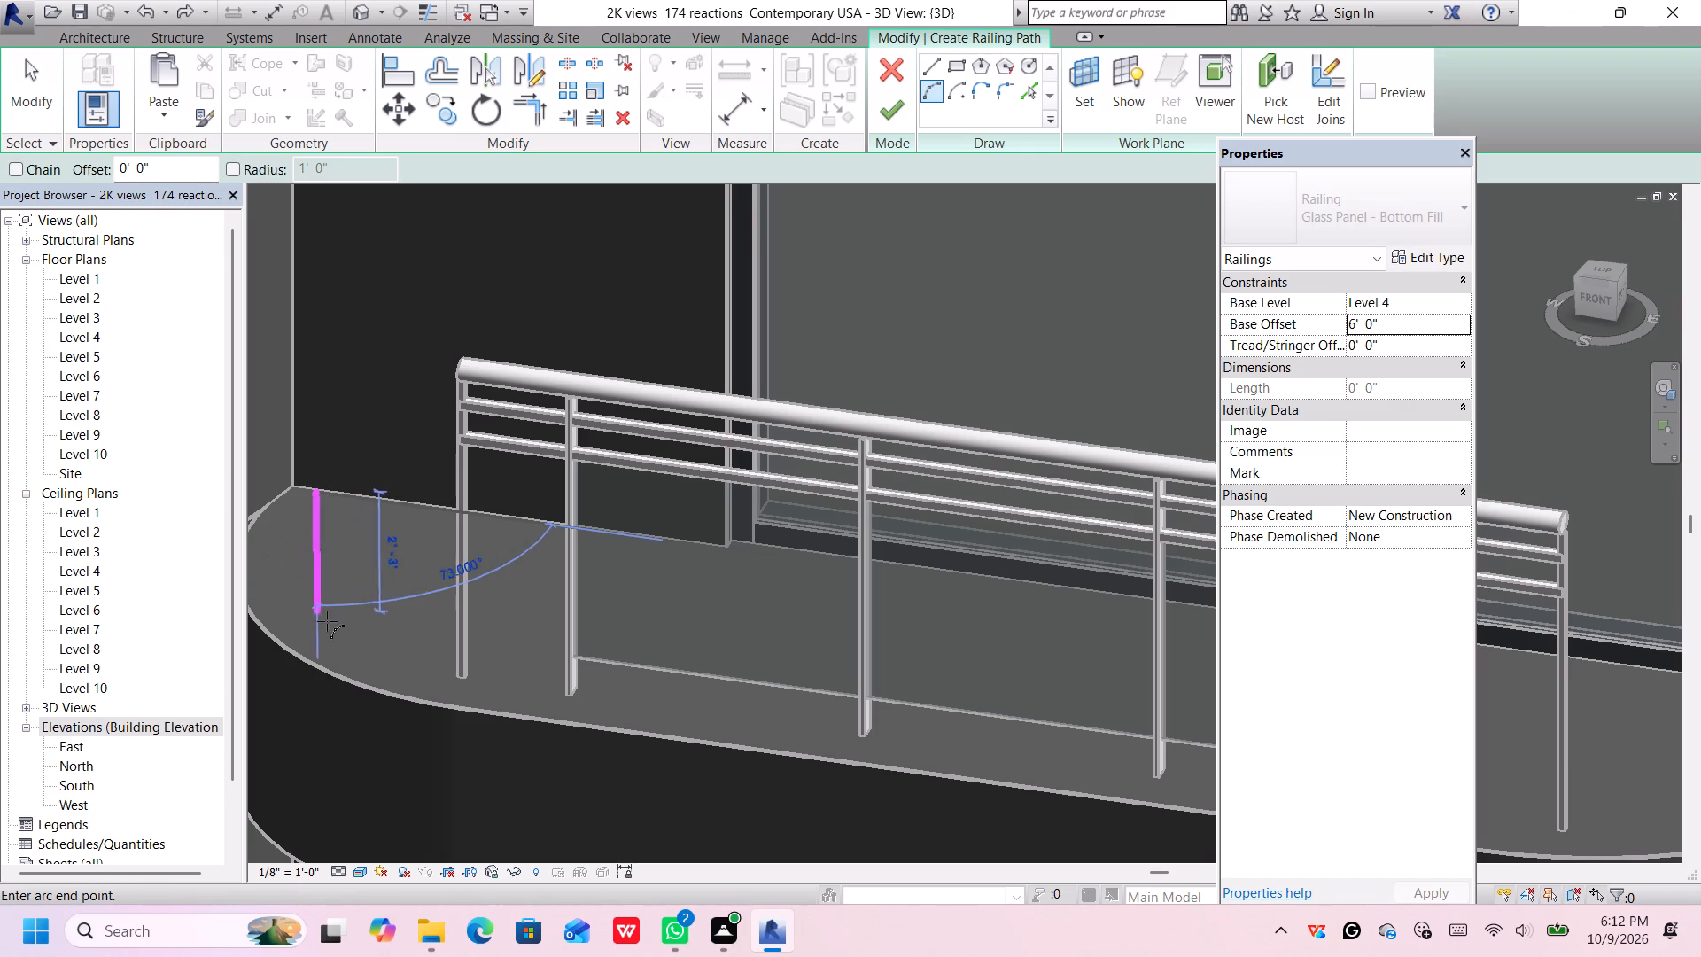
pyautogui.click(461, 675)
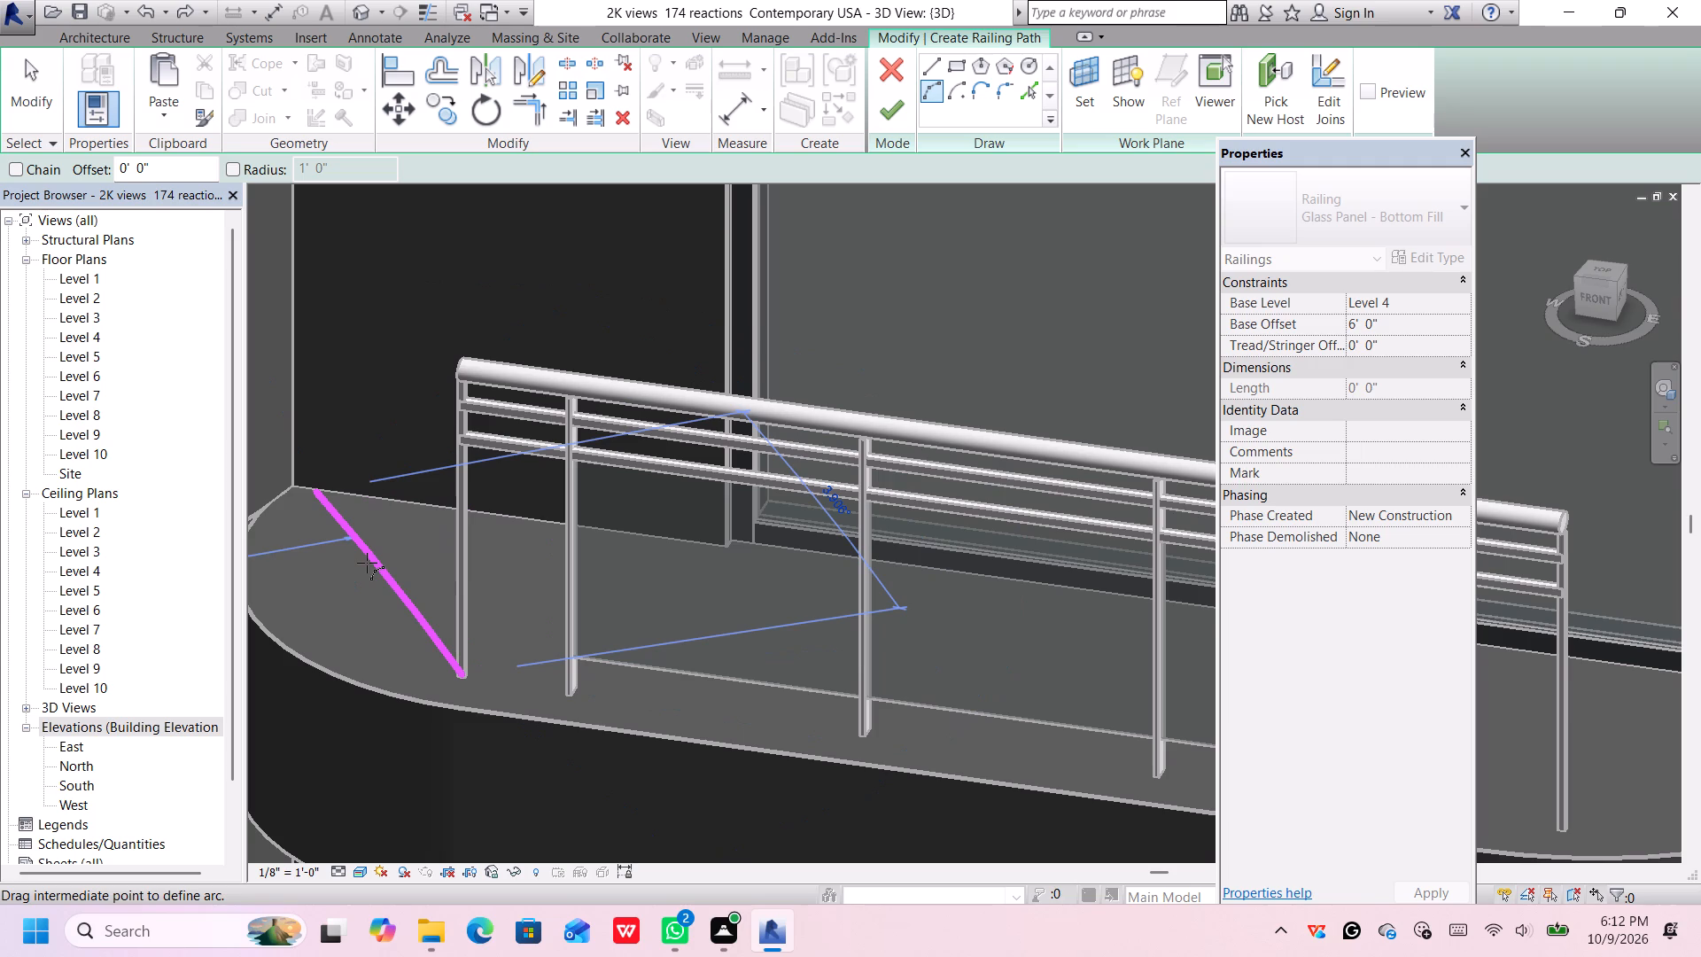
pyautogui.scroll(-4, 367, 563)
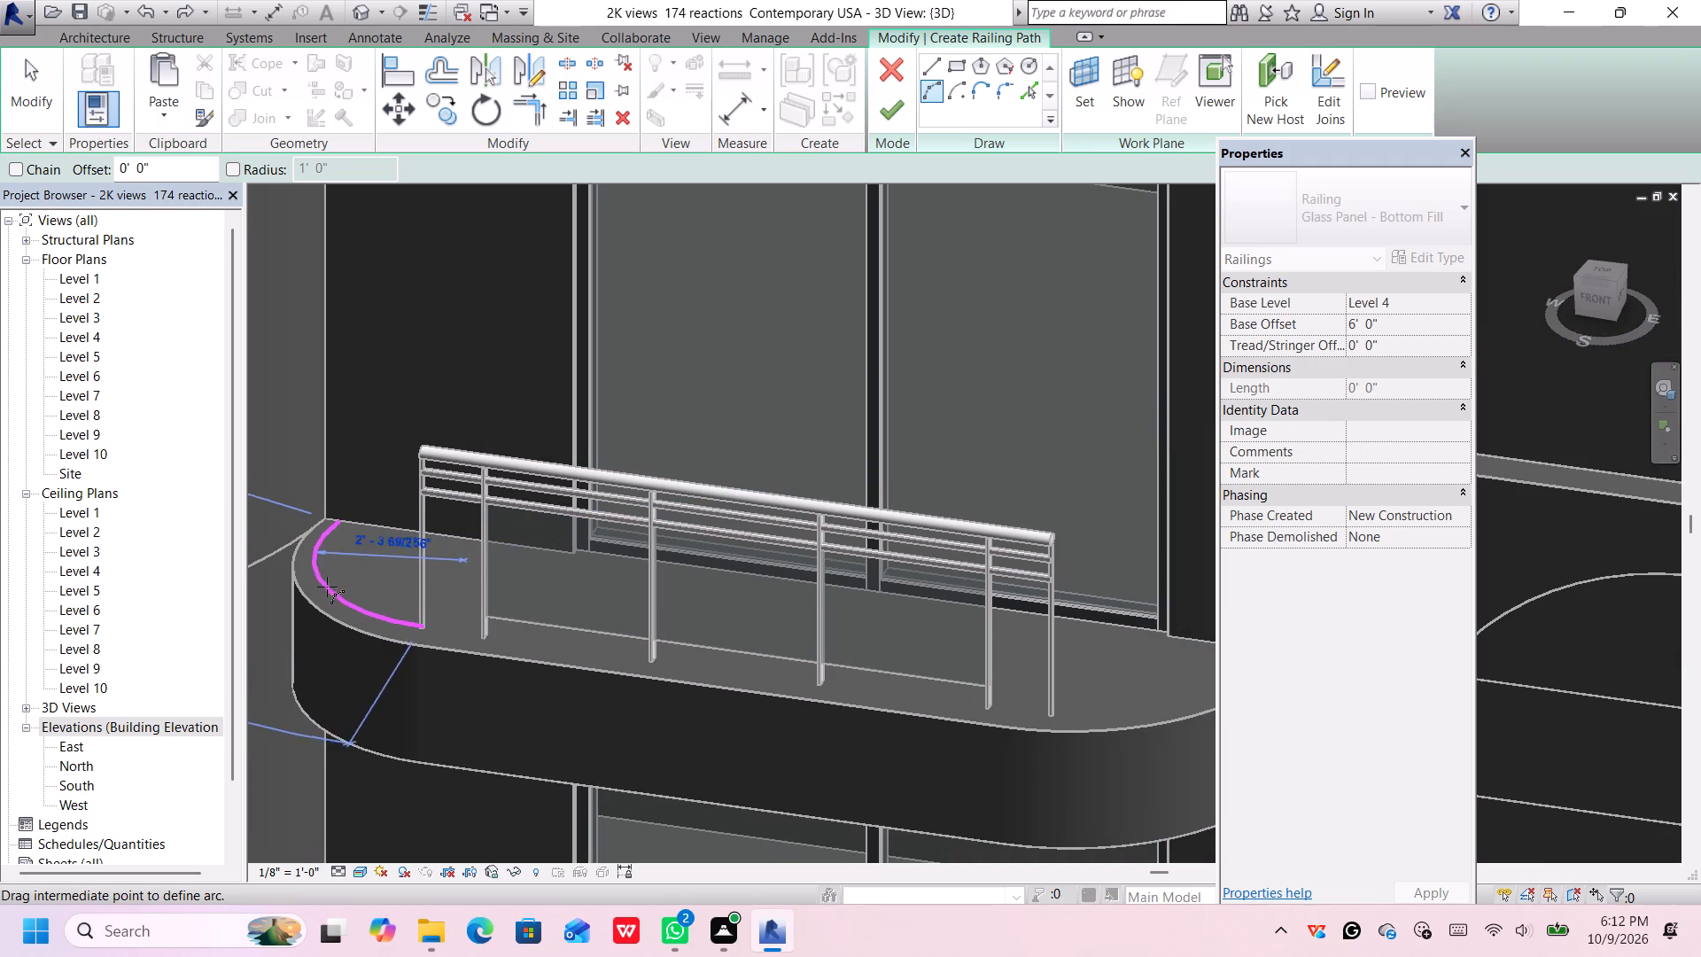
pyautogui.click(316, 574)
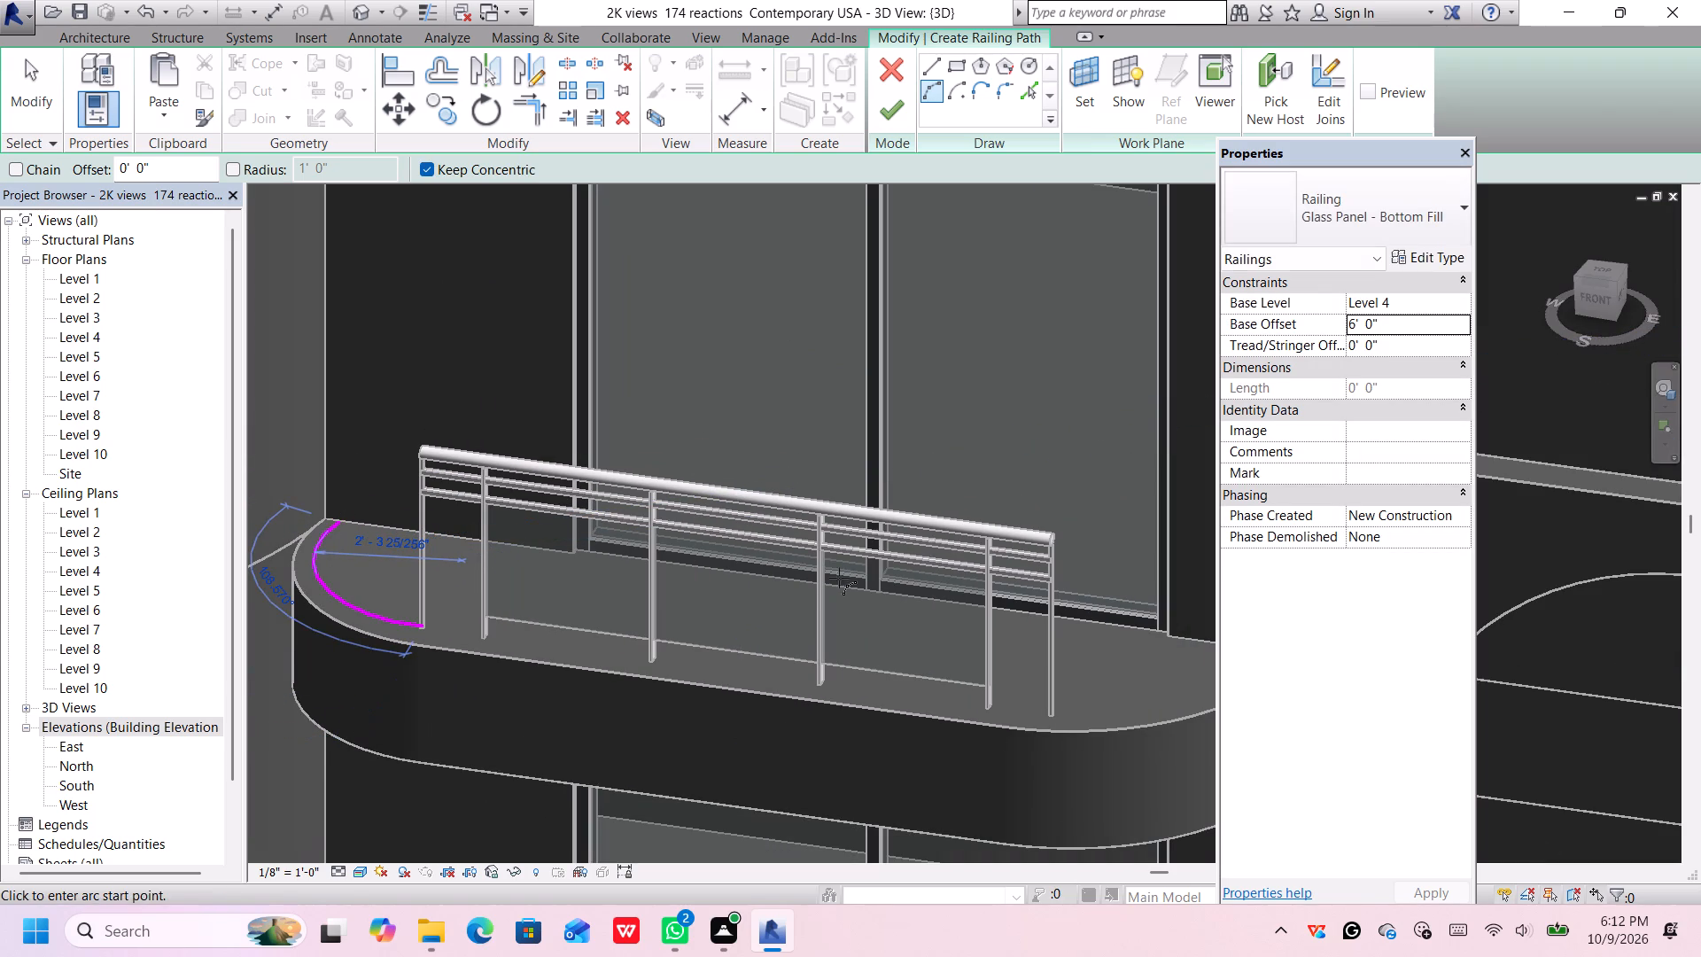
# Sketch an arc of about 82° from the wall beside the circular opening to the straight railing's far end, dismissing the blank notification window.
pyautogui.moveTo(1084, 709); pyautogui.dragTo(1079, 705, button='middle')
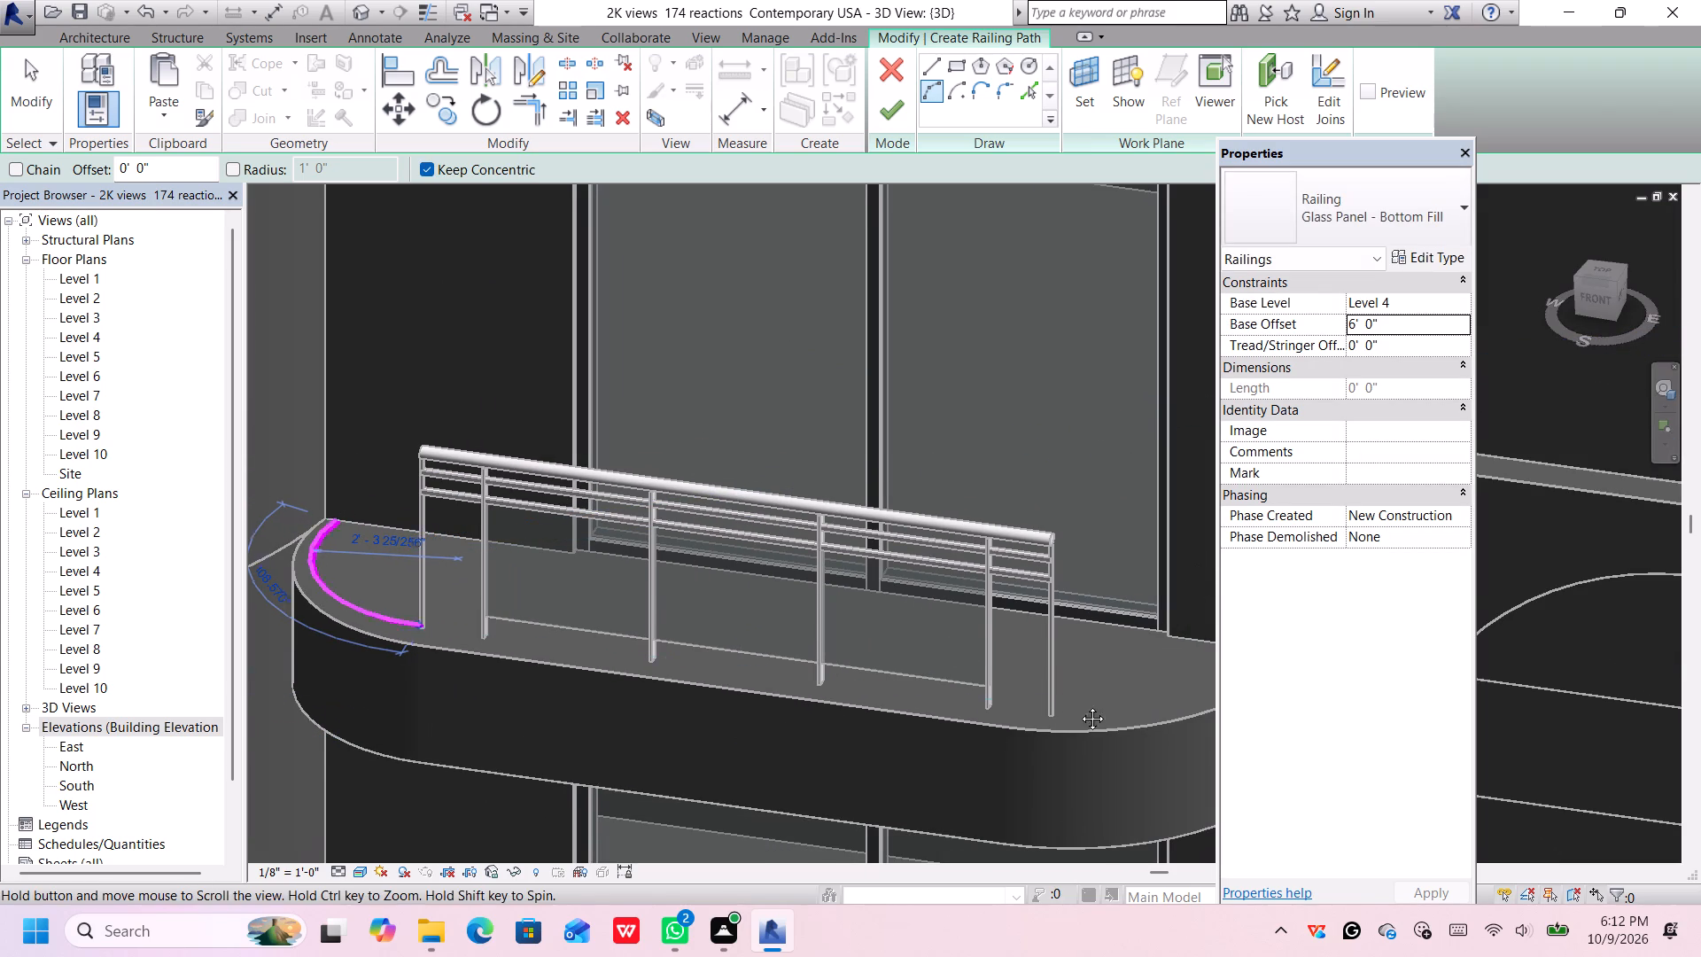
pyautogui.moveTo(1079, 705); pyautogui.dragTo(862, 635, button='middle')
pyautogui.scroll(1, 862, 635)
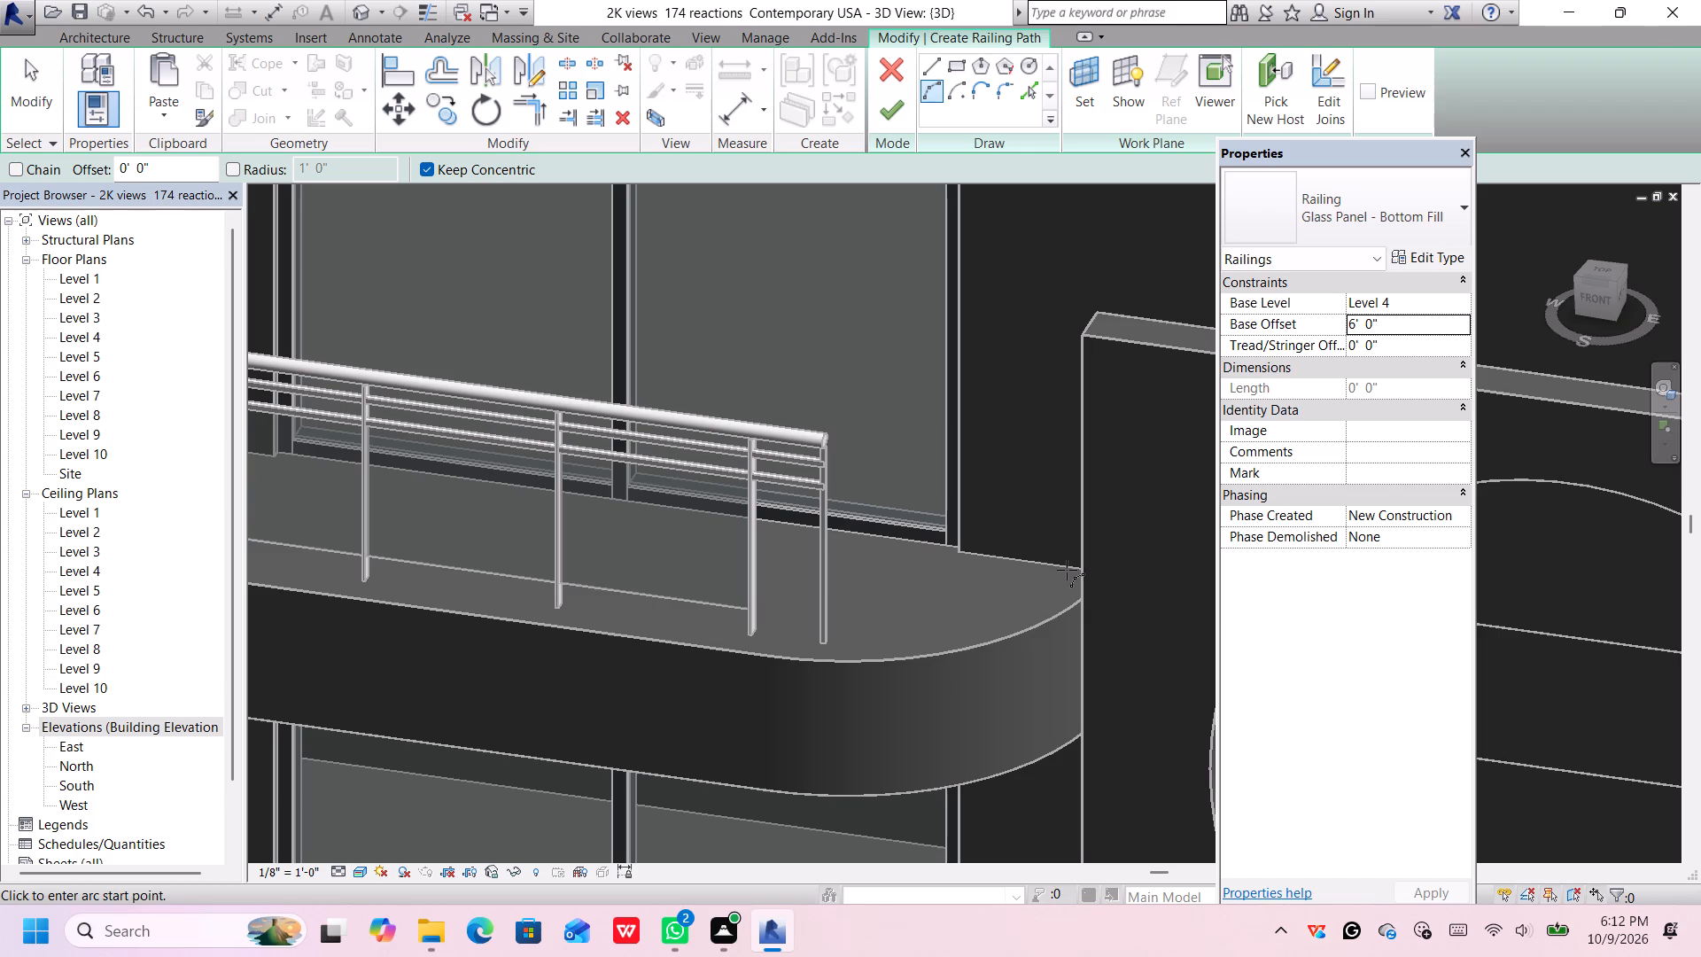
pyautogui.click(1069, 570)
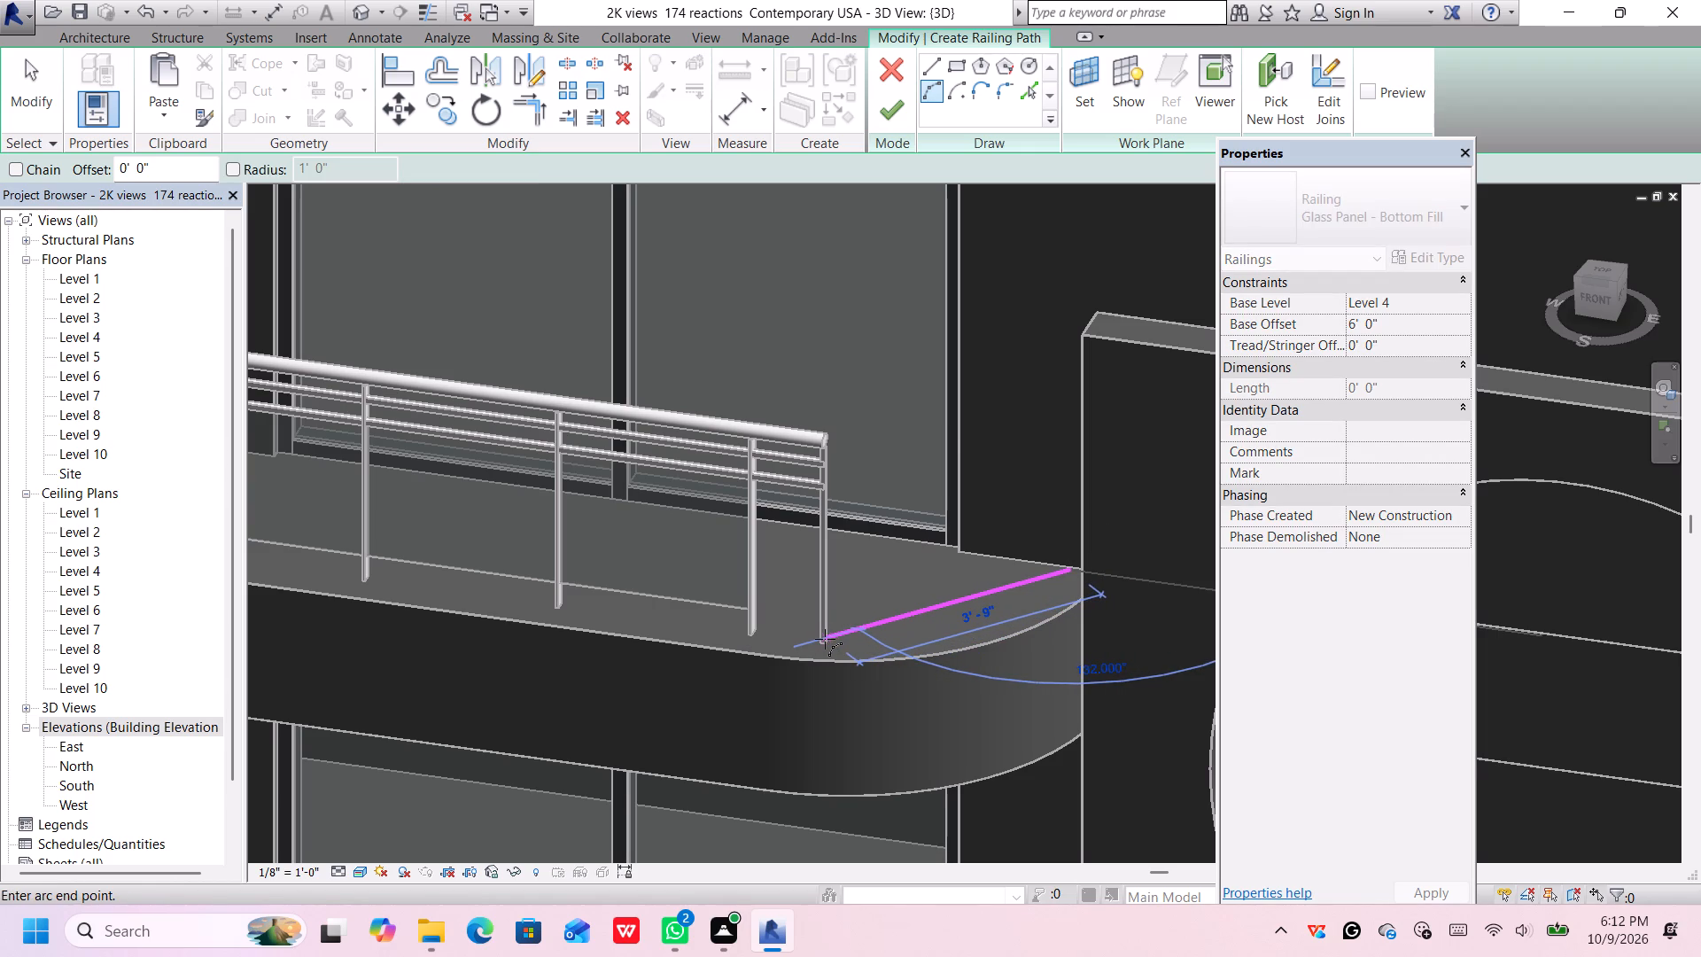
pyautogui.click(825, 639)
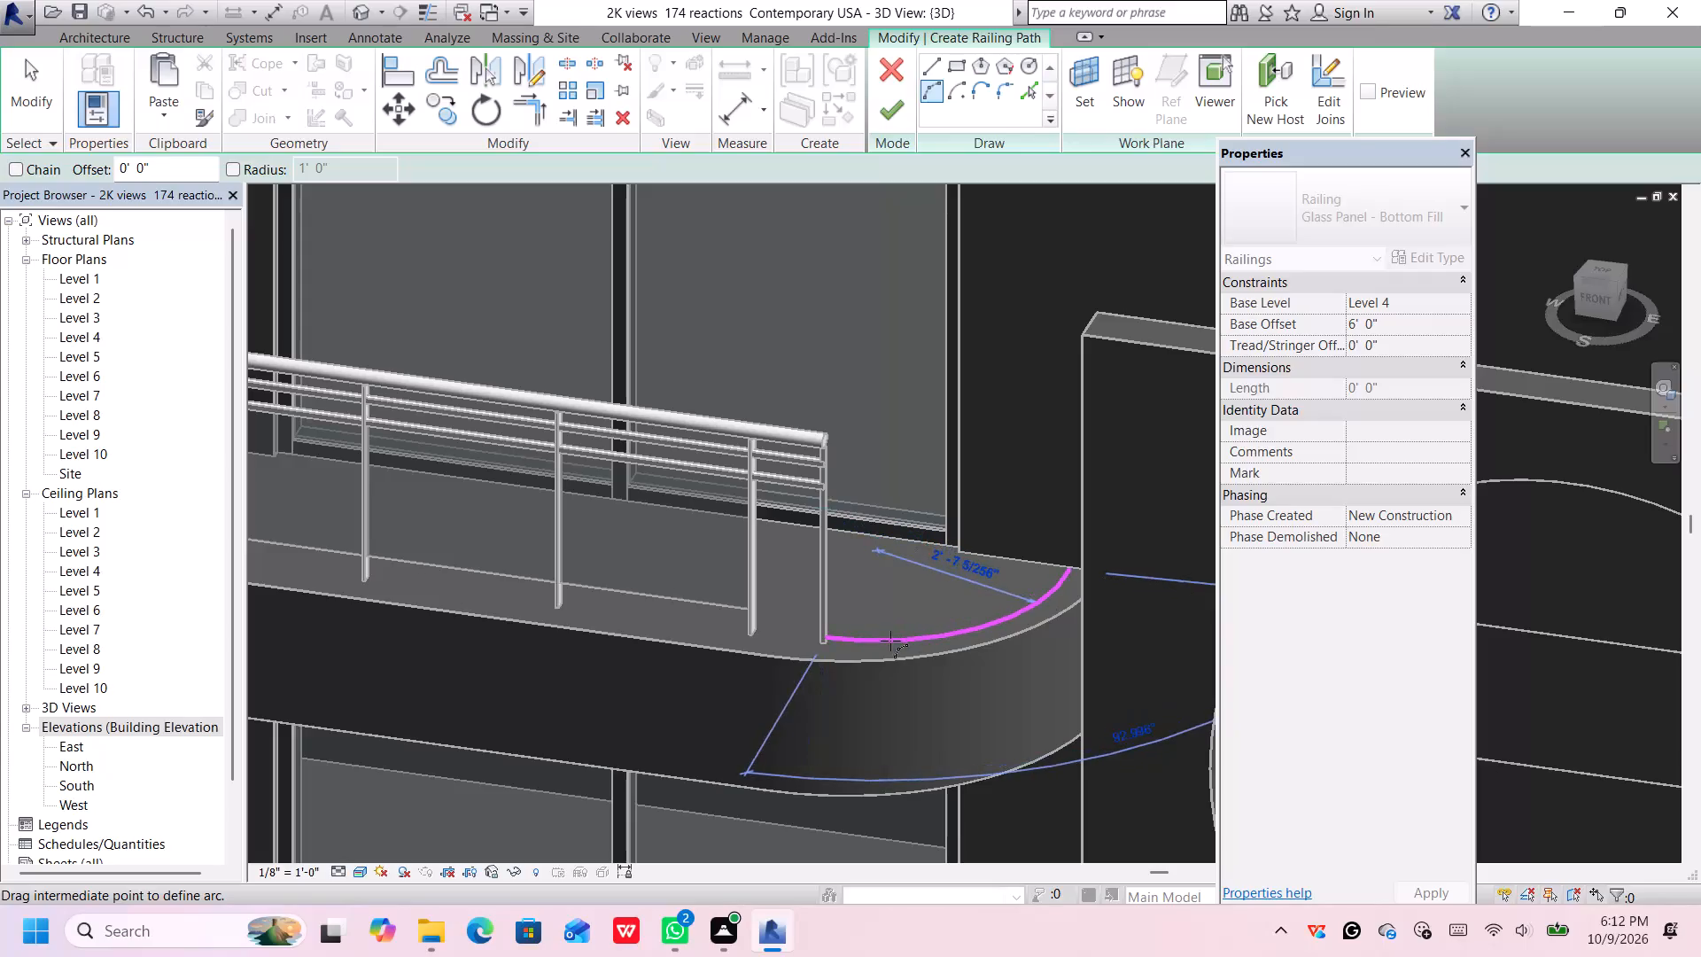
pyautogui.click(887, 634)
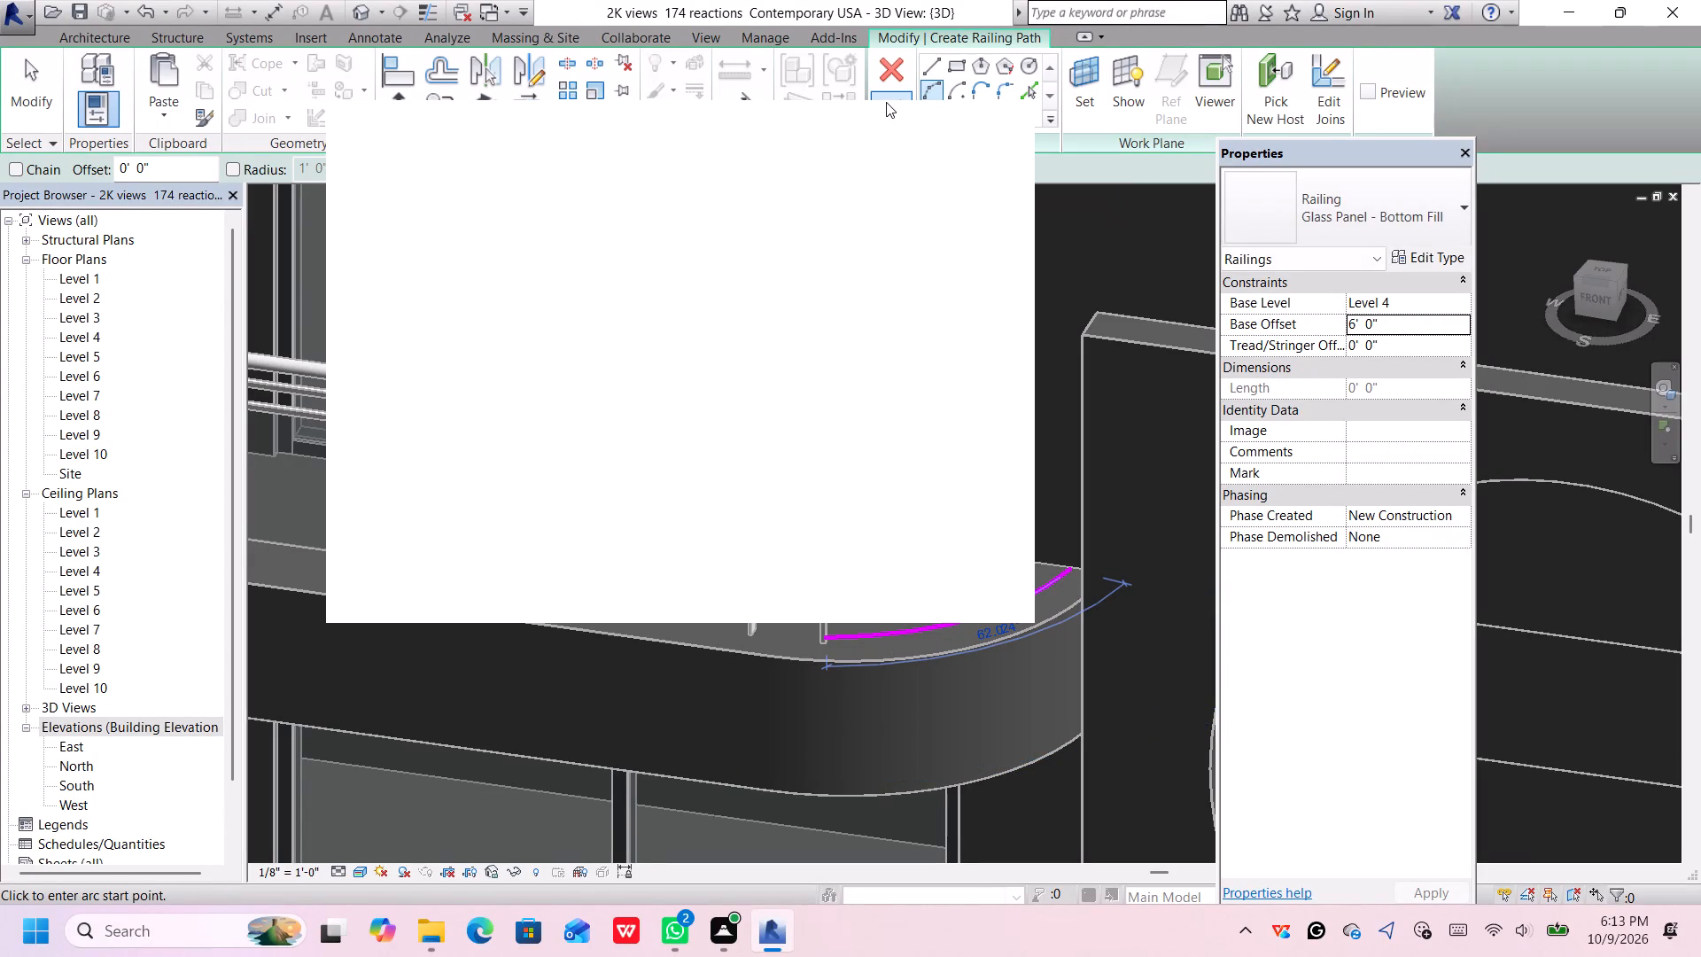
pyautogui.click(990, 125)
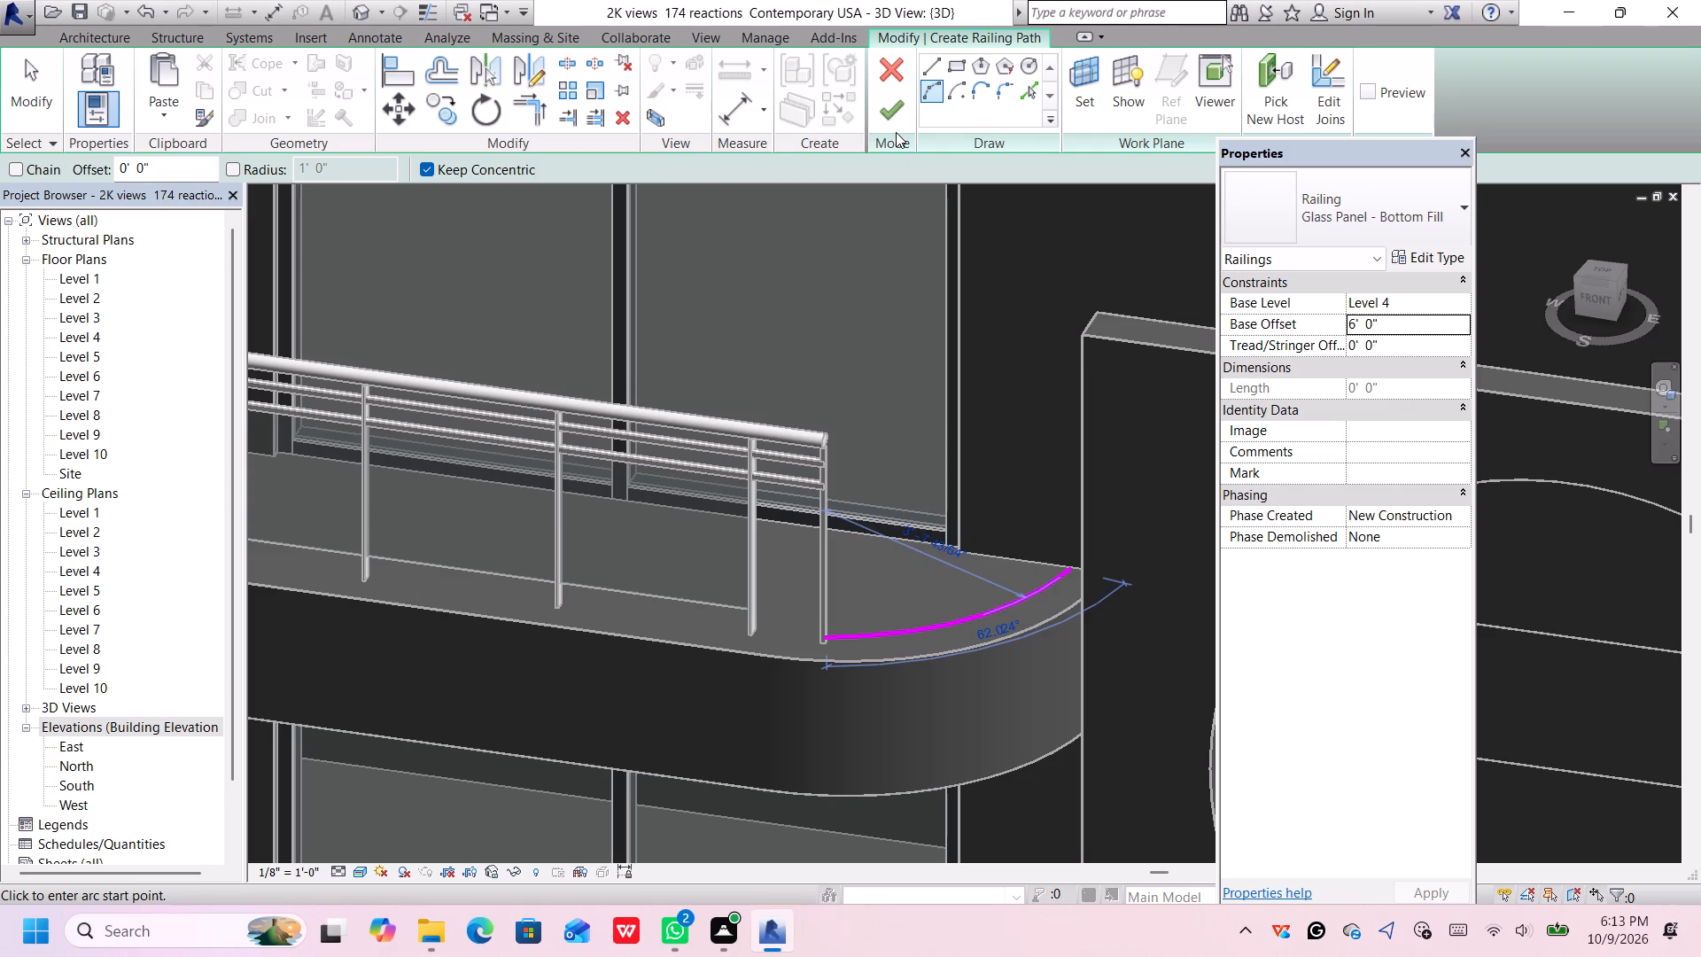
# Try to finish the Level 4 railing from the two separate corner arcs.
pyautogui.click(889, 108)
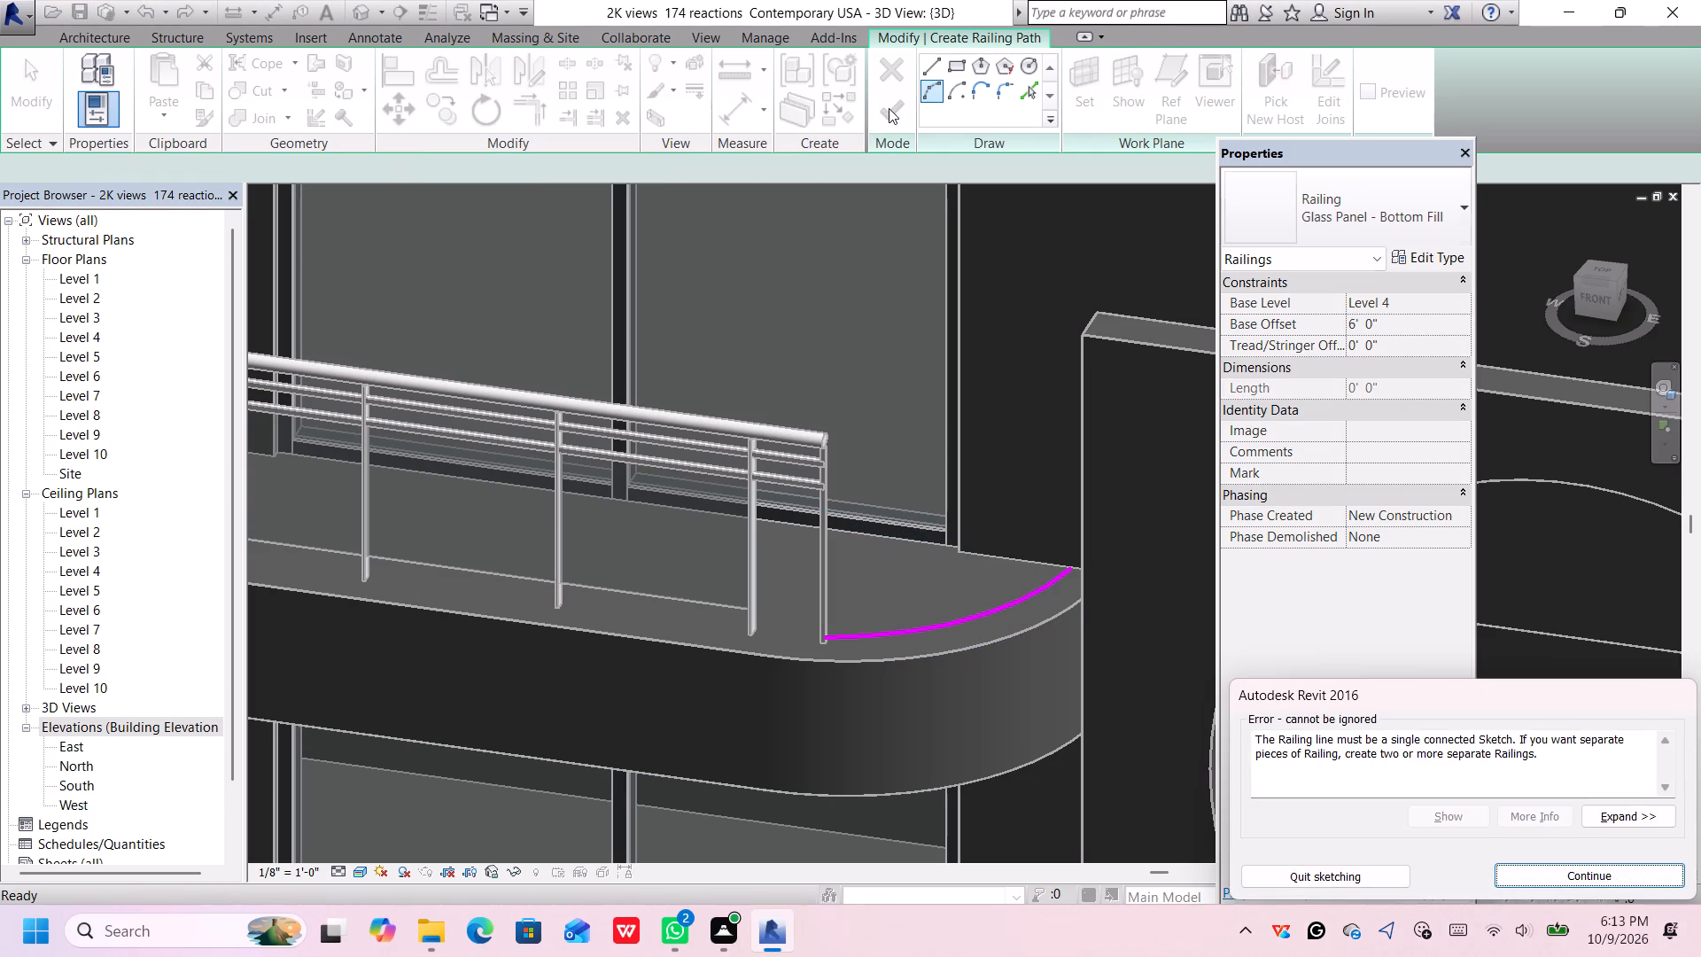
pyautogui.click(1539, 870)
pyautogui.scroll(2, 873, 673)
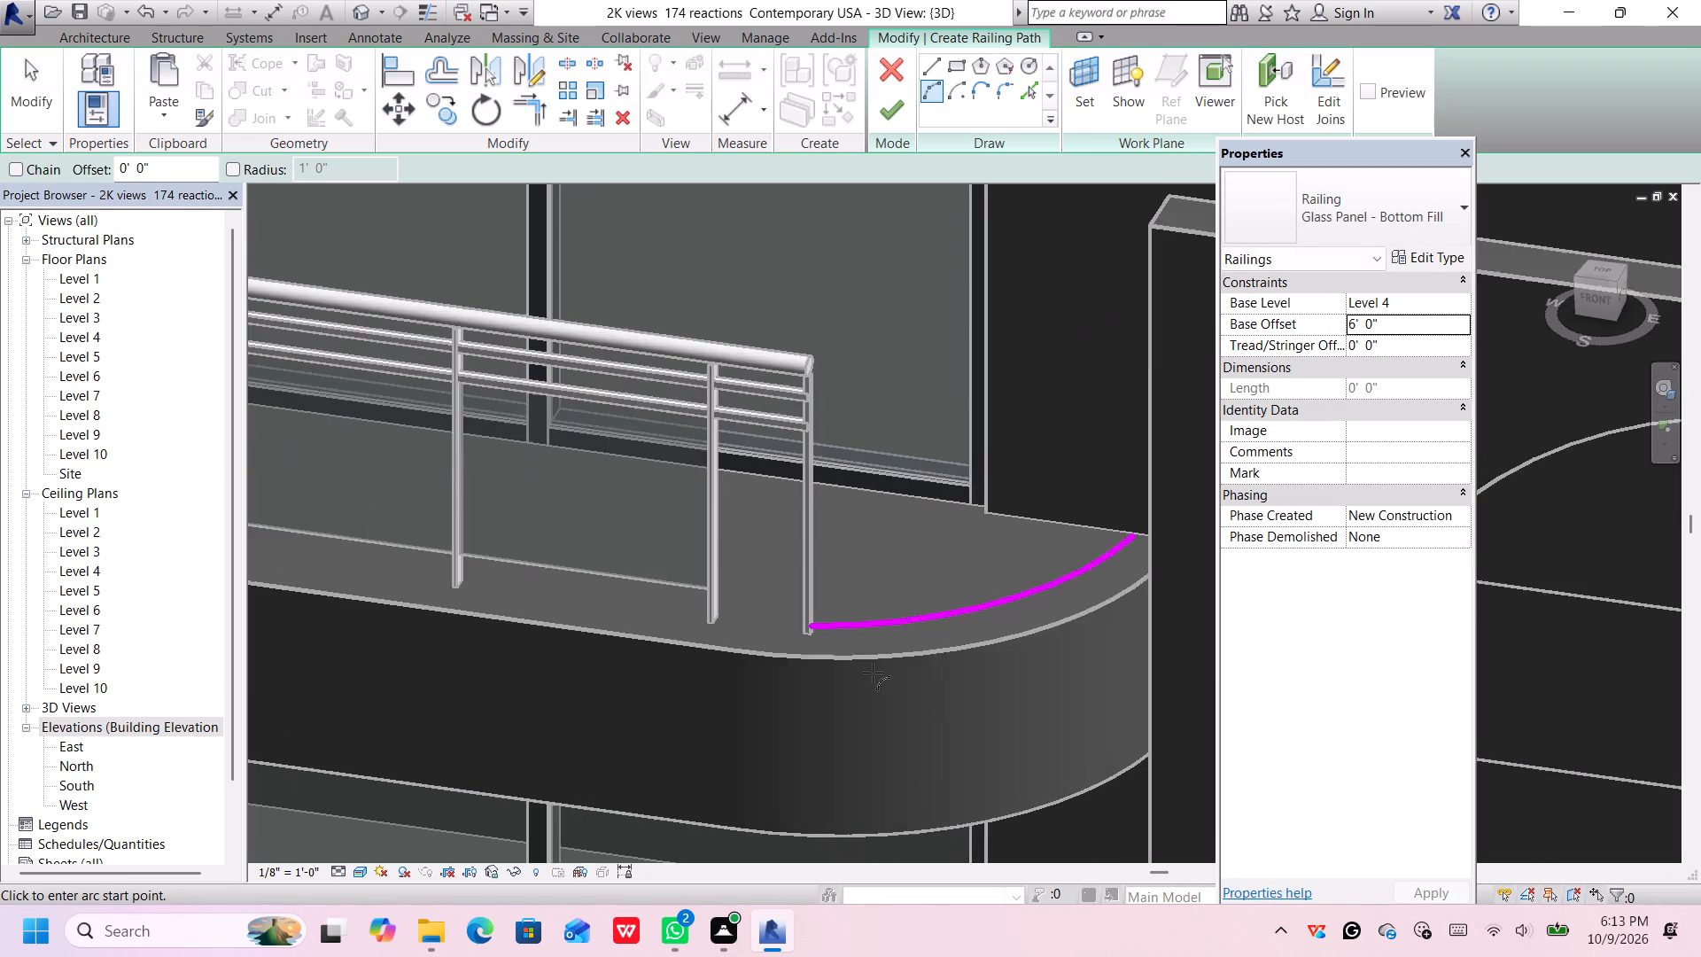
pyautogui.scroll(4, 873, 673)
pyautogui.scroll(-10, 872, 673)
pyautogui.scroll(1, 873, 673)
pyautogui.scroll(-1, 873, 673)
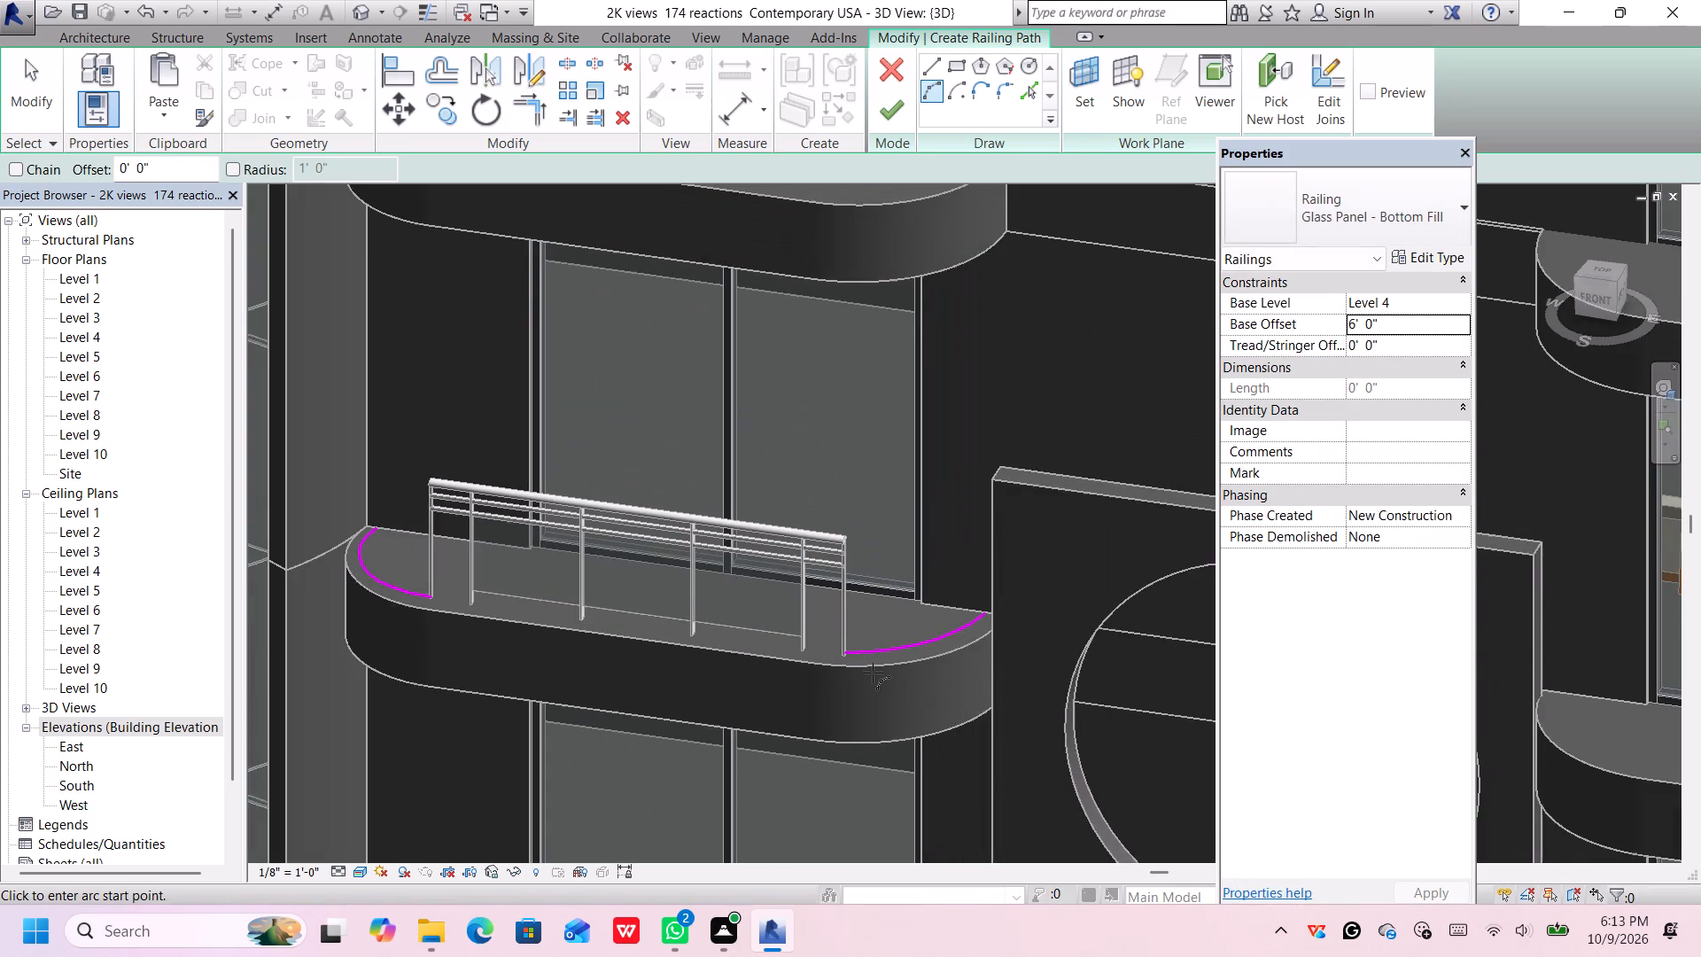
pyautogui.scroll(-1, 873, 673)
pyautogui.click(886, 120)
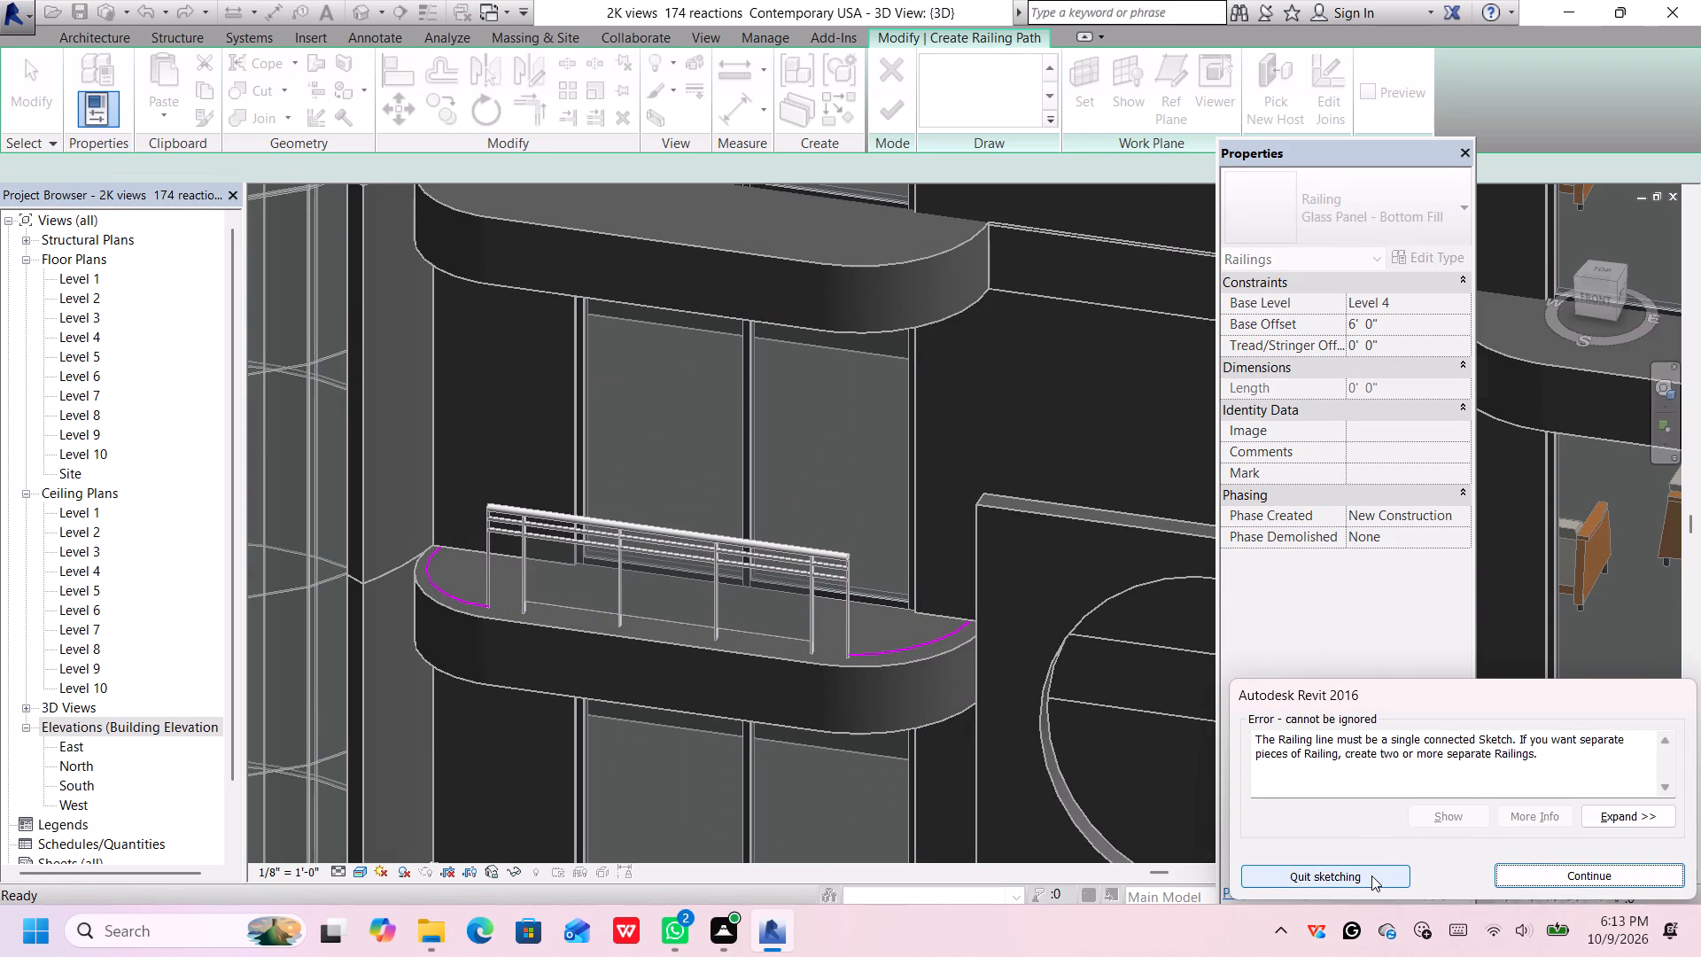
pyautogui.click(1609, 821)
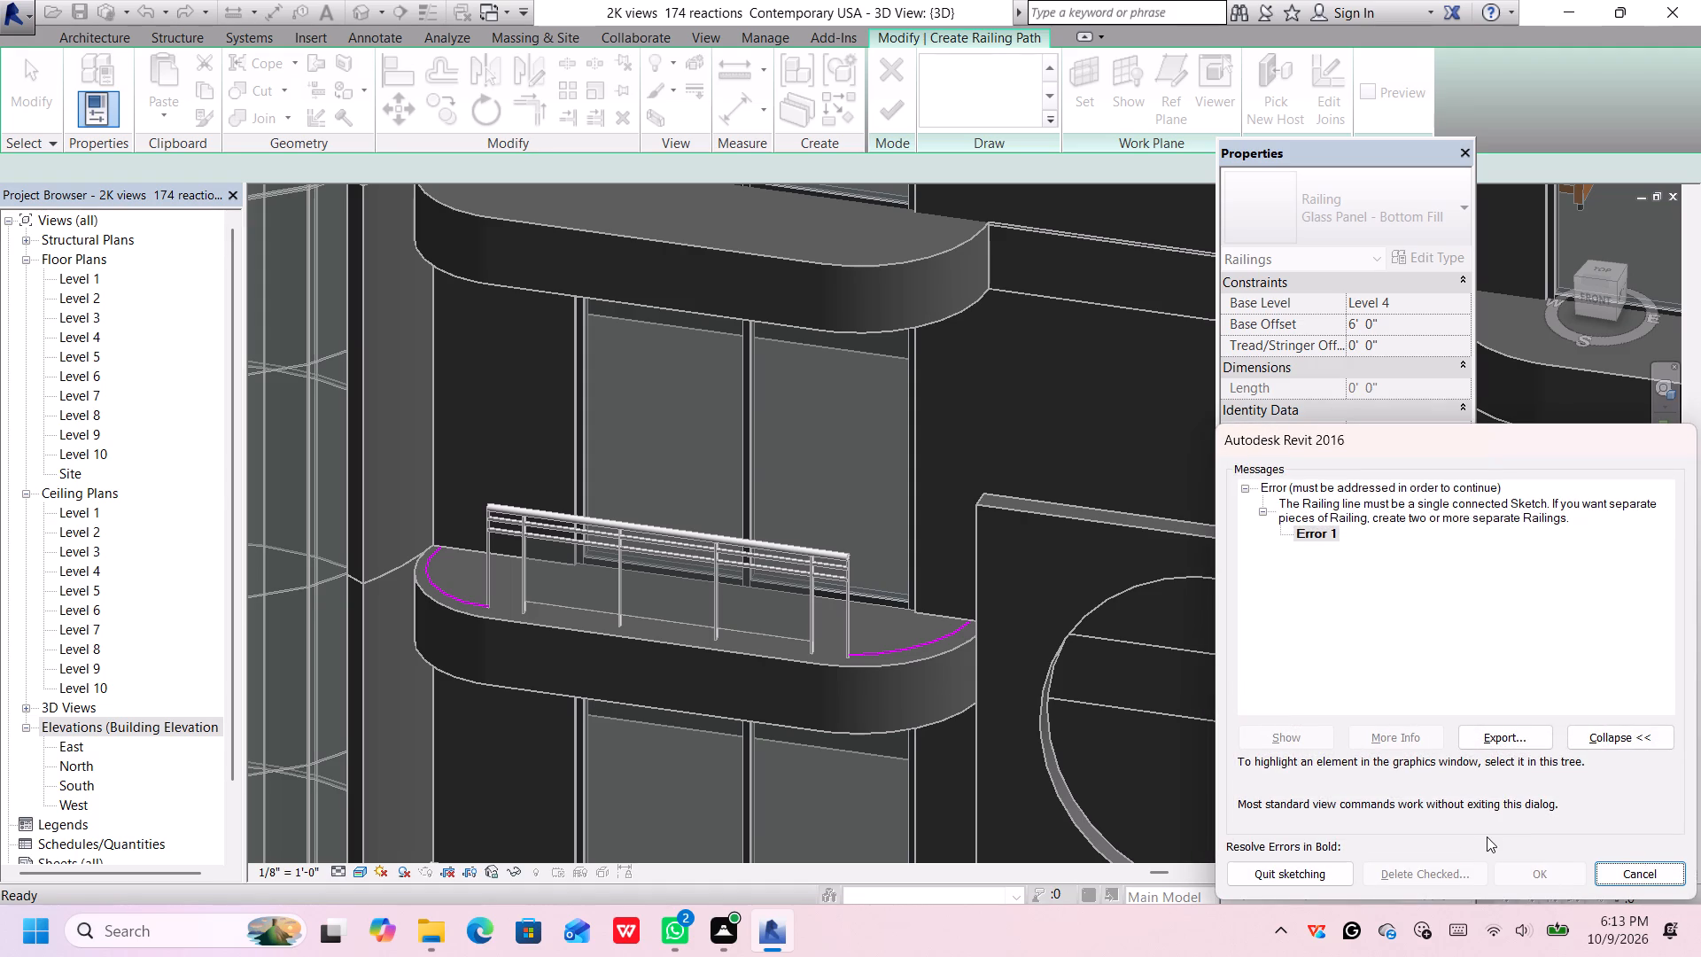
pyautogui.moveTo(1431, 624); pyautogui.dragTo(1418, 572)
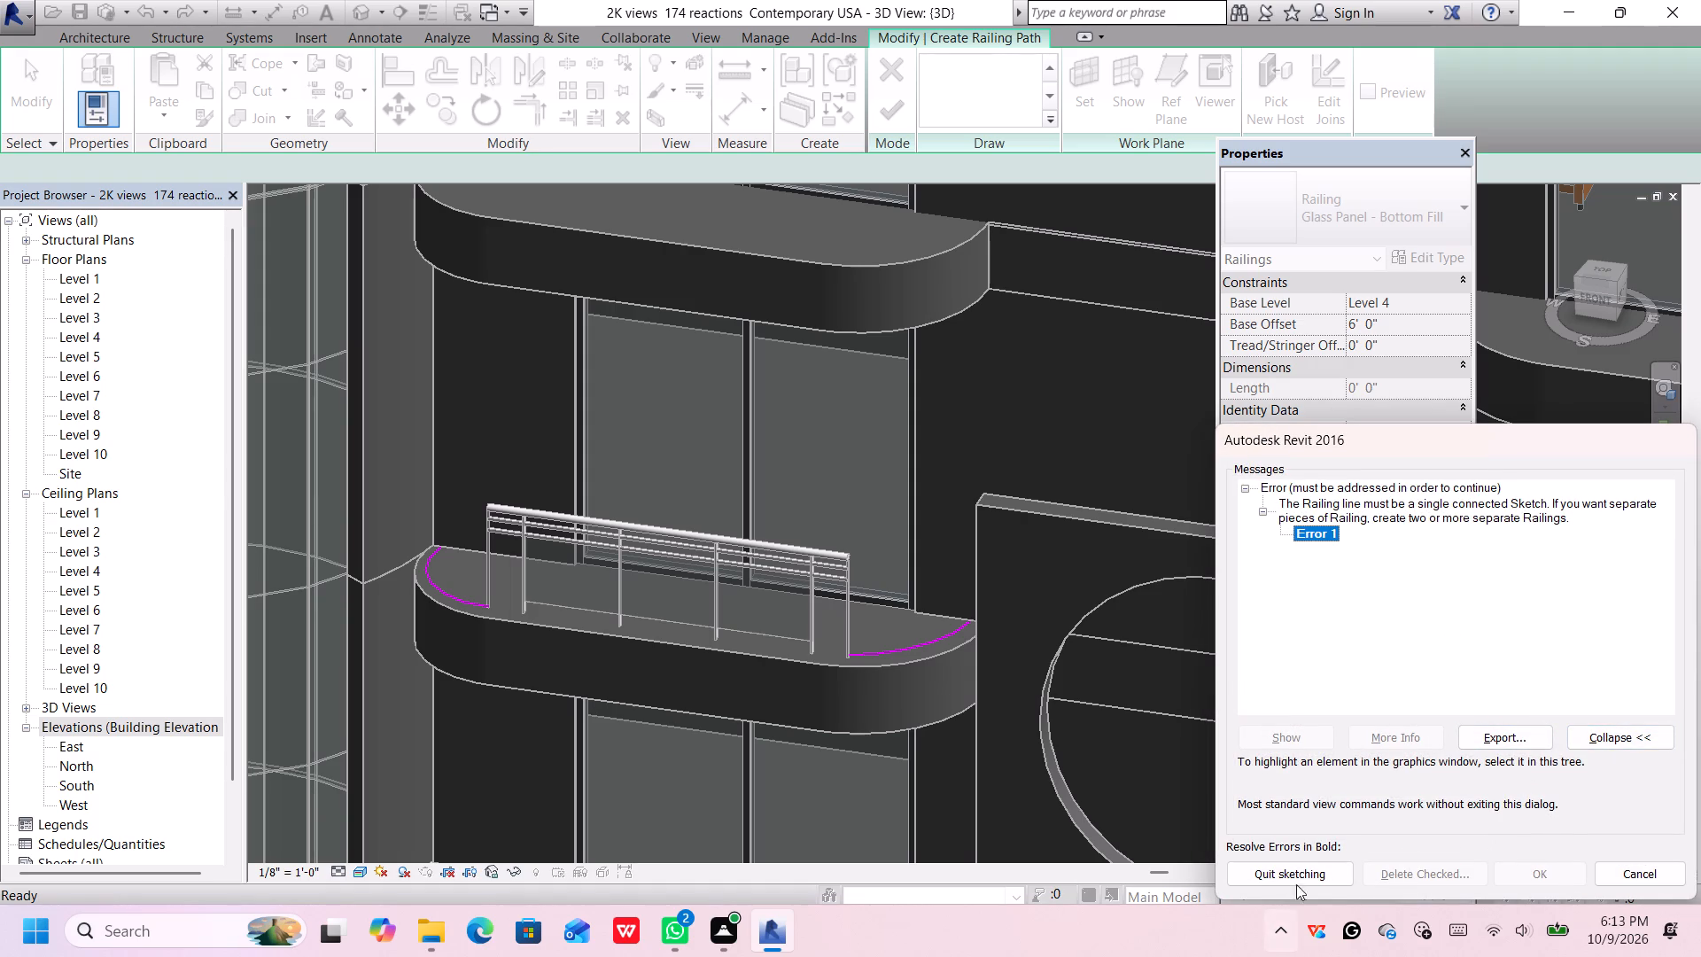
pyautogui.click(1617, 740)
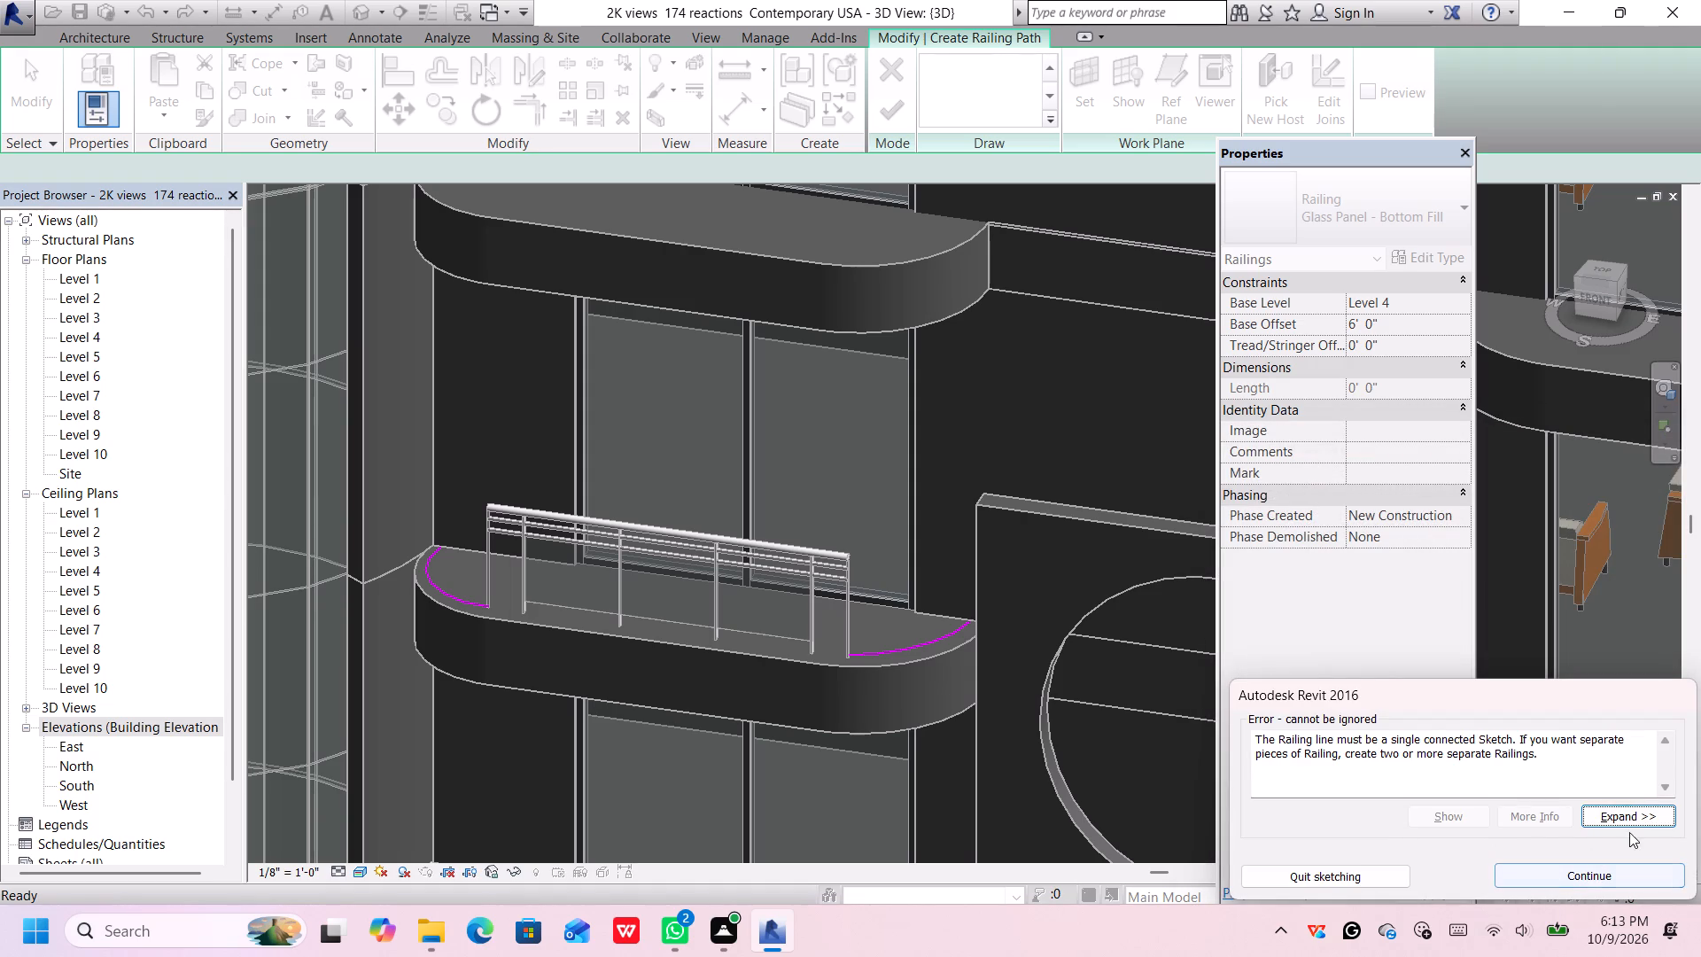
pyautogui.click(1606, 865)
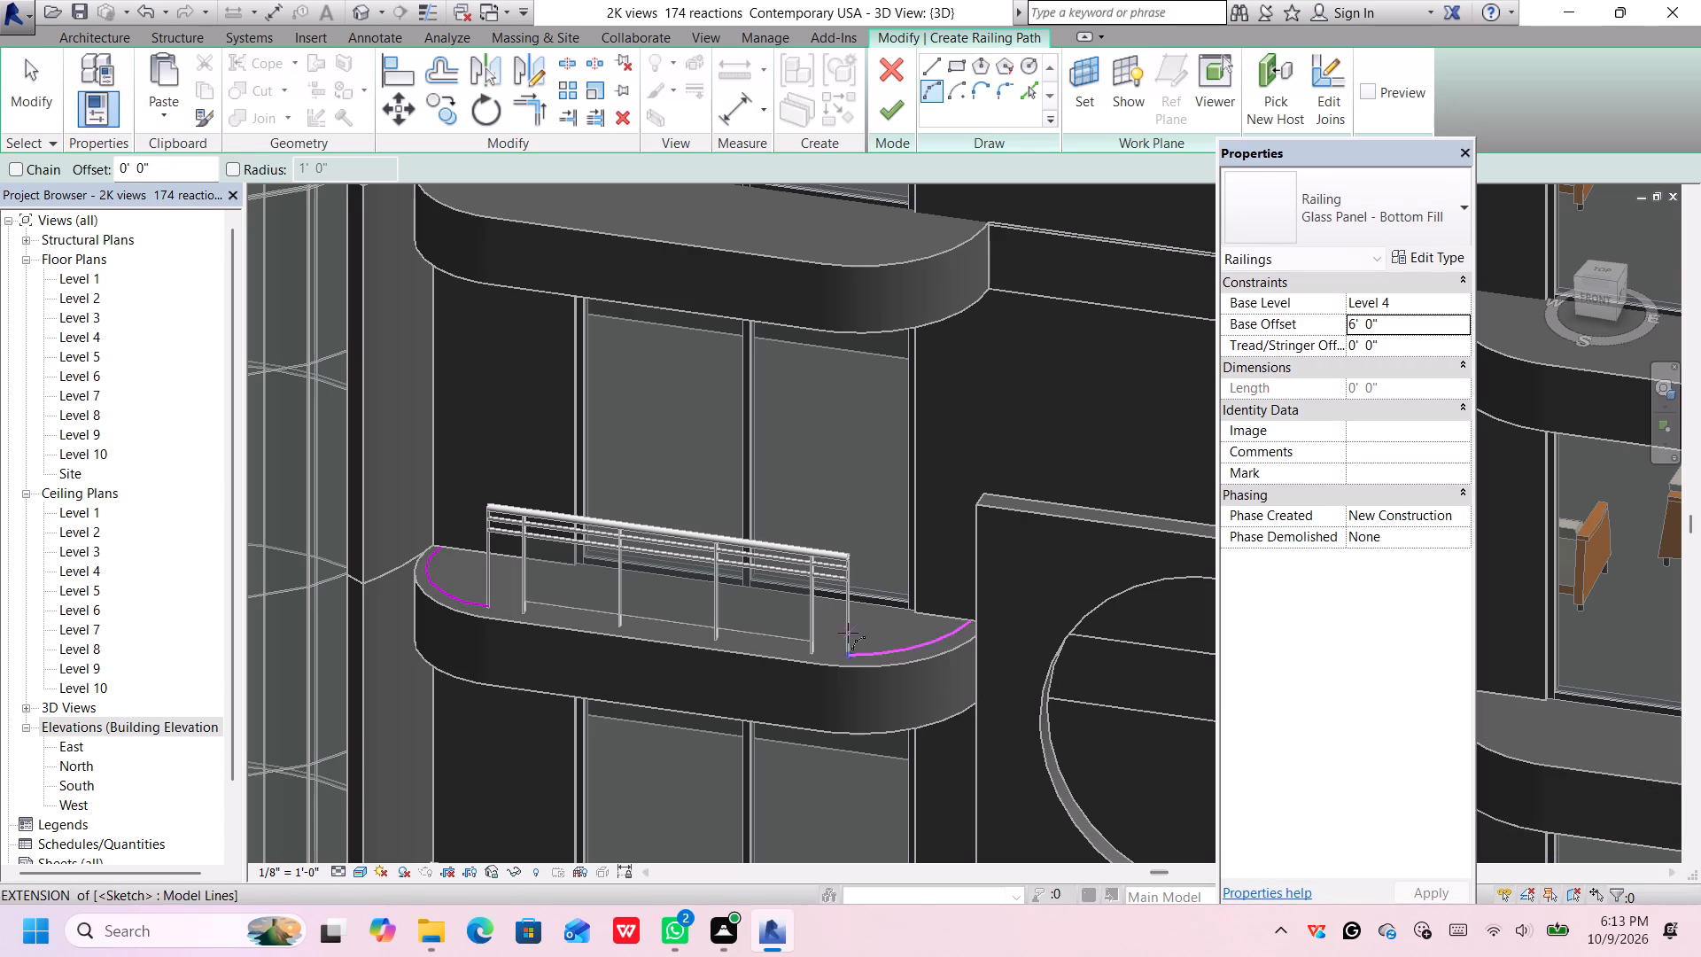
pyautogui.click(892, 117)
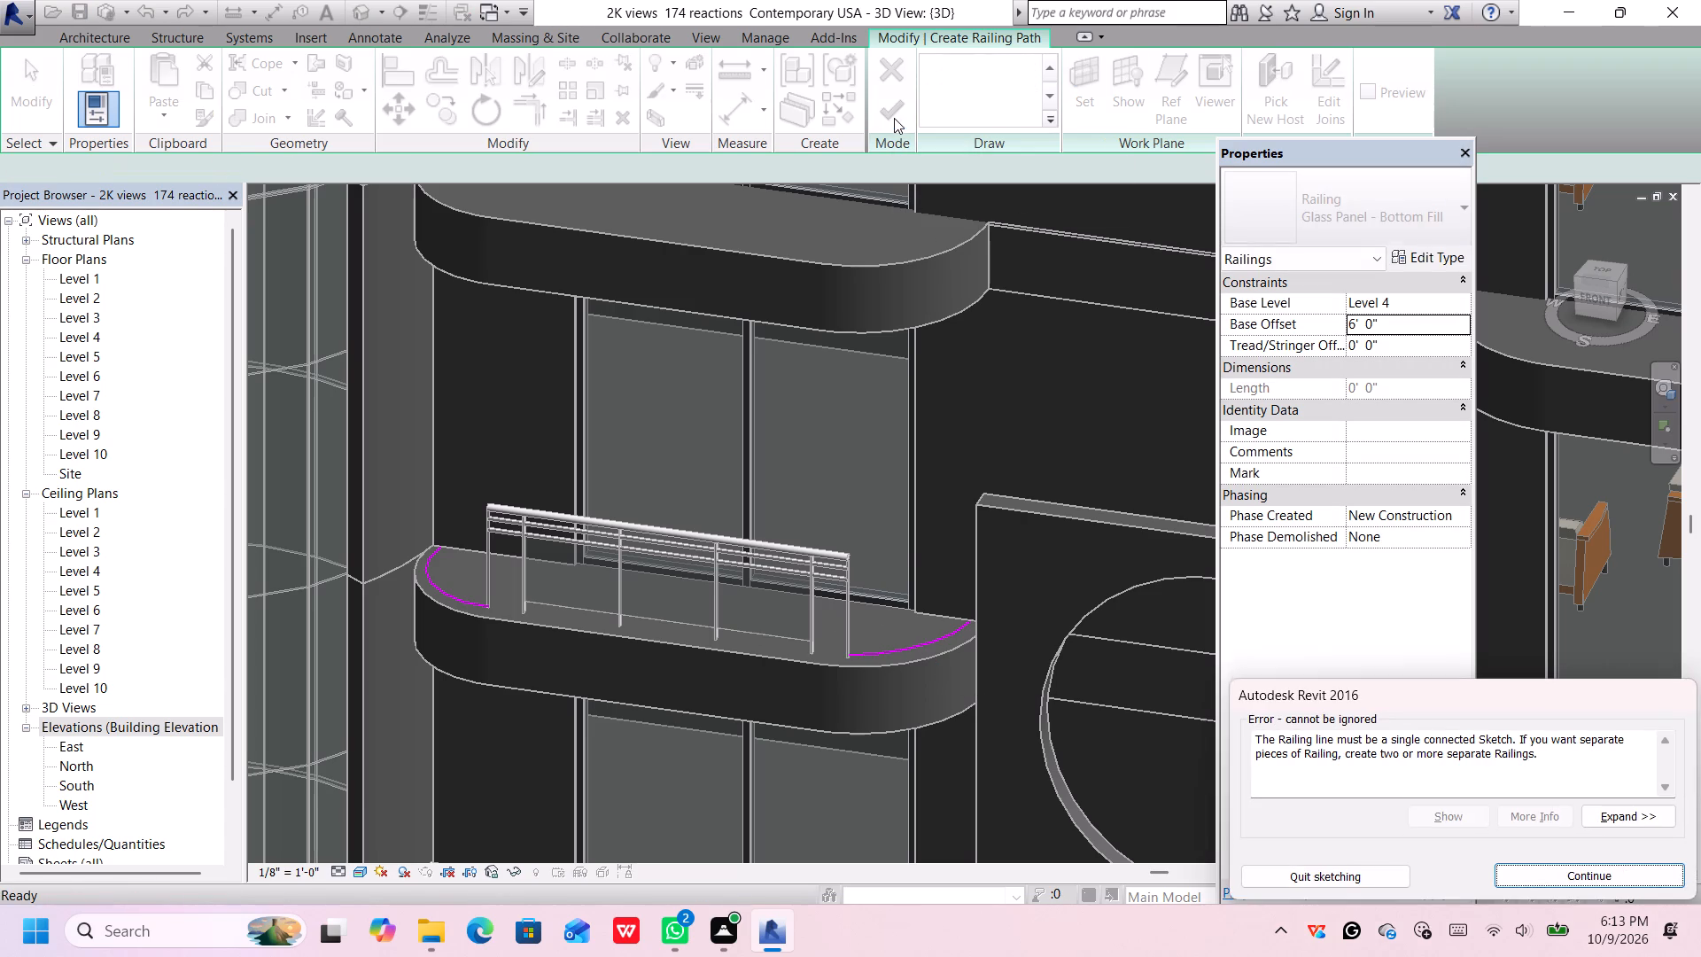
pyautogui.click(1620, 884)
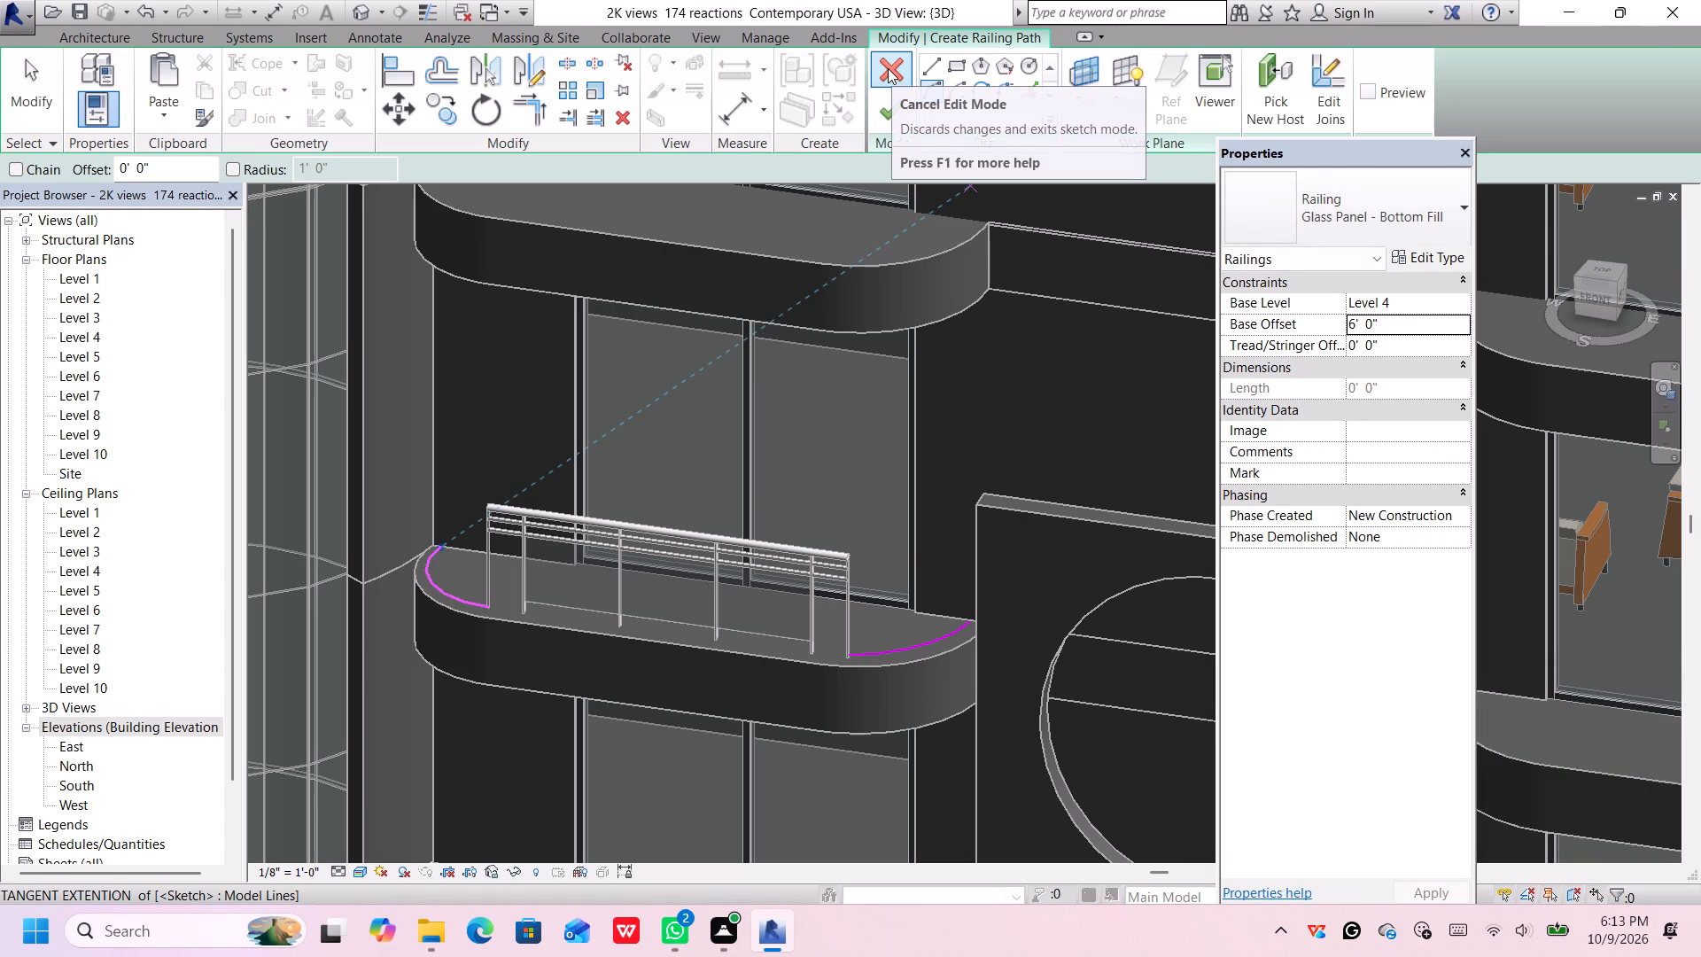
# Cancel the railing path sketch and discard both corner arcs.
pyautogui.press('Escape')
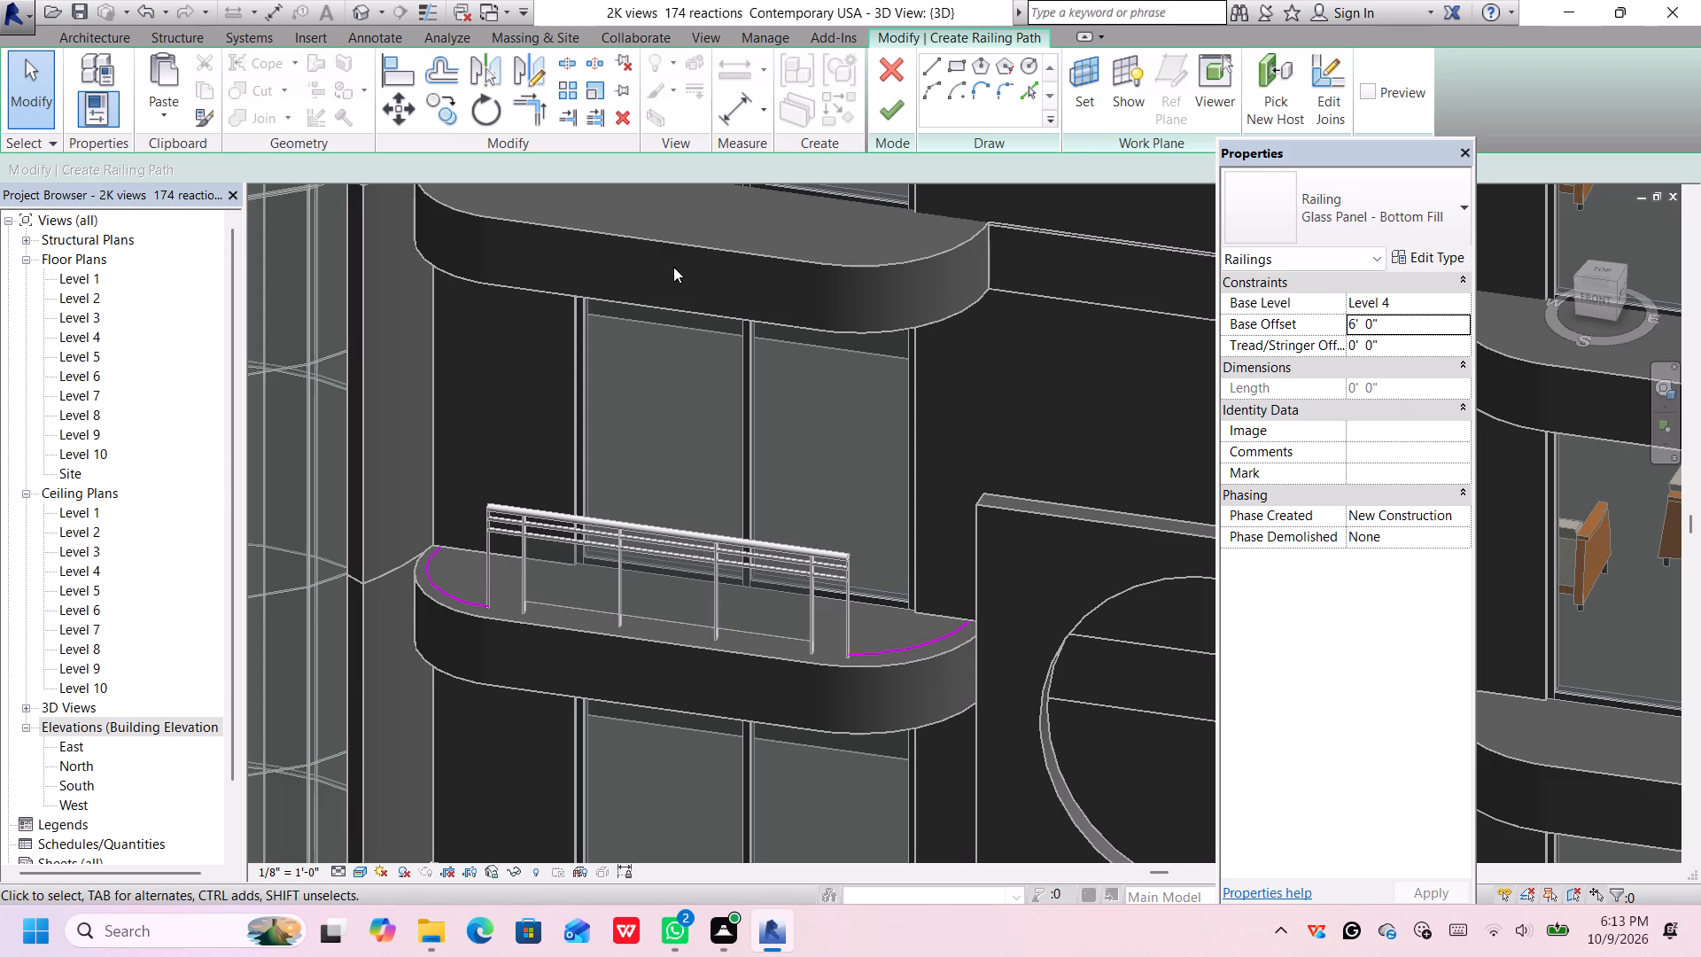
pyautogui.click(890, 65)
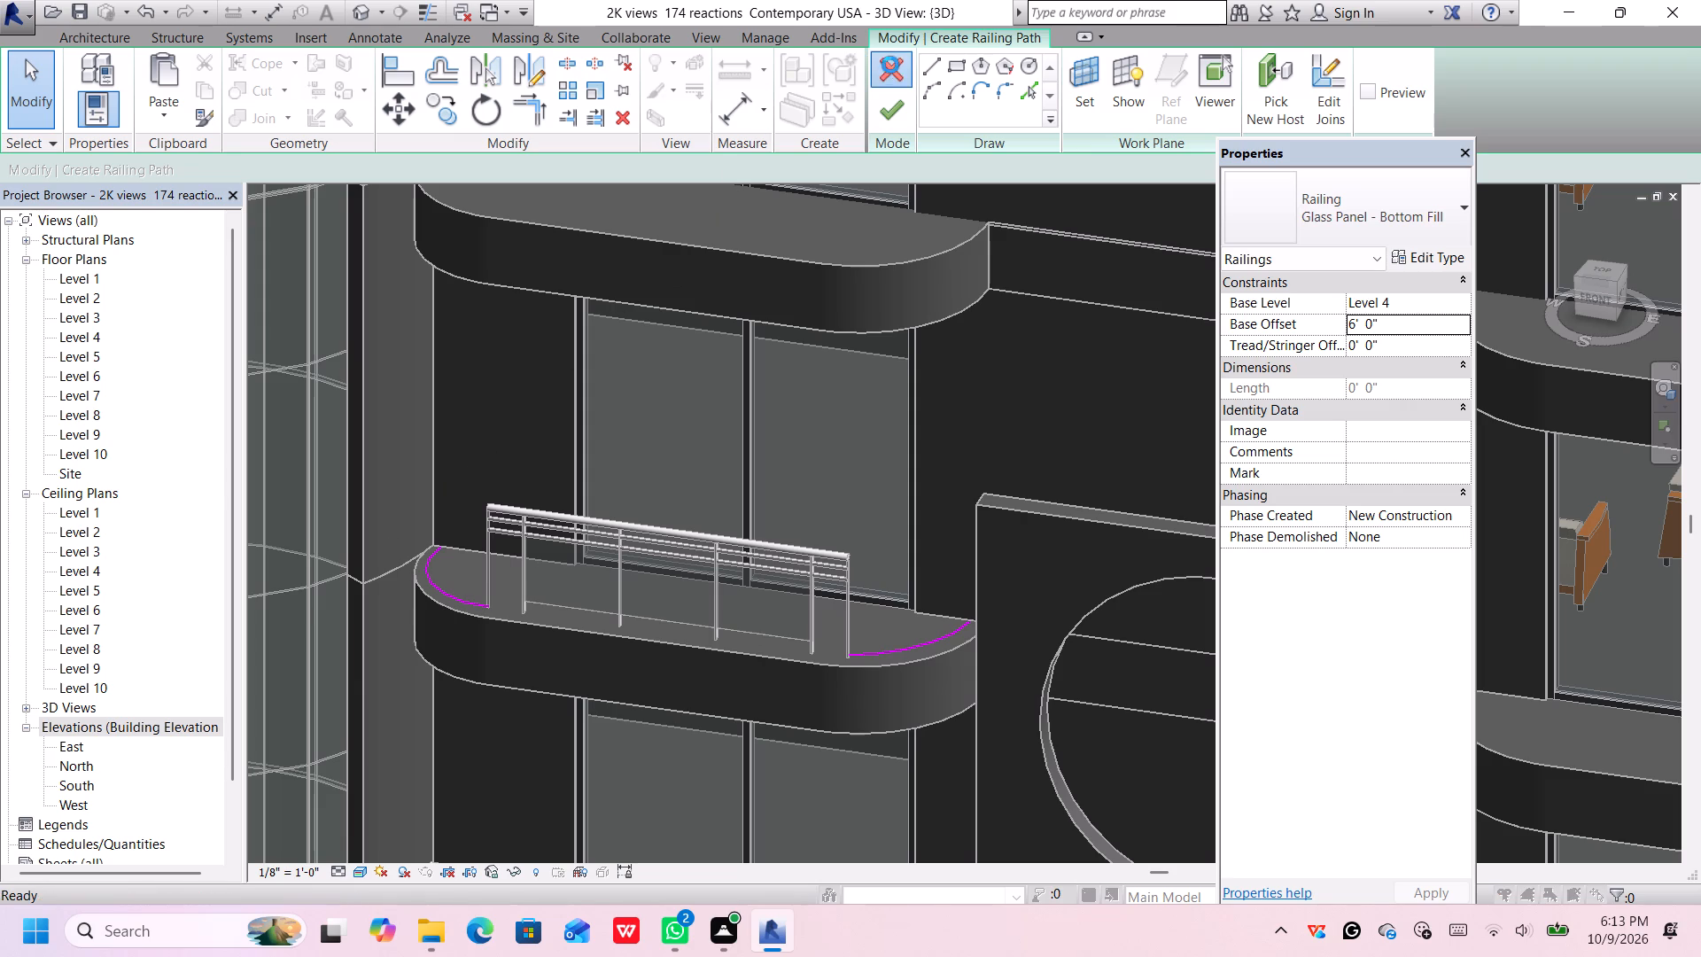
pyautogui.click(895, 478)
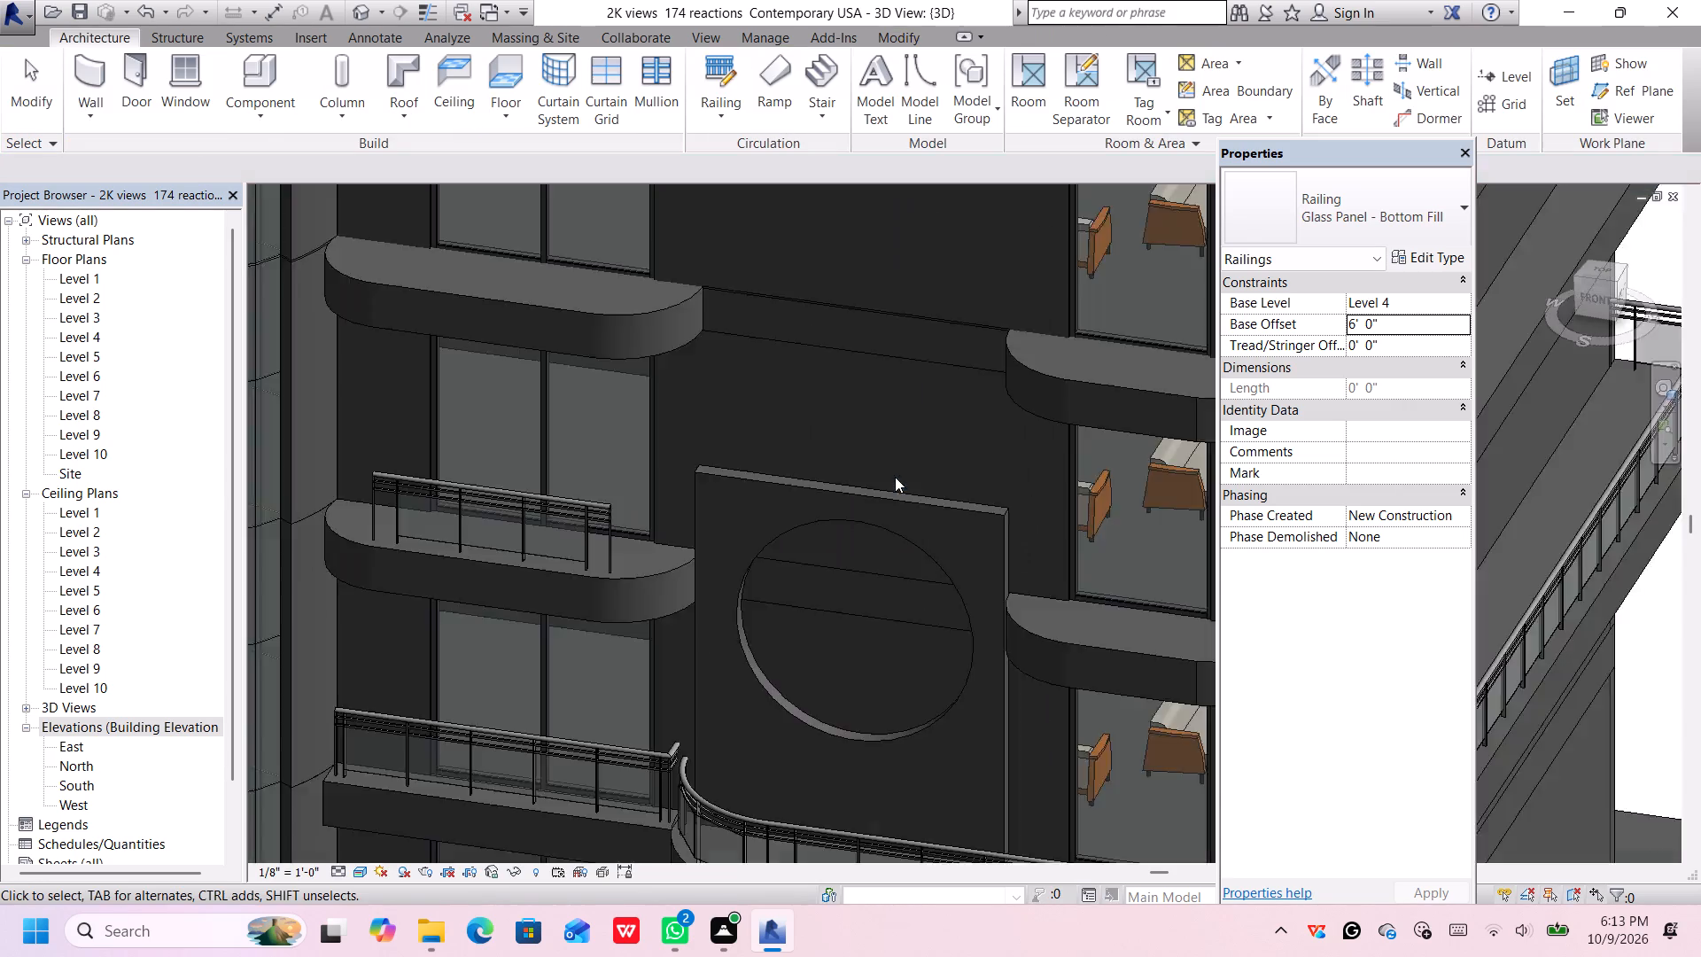
# Examine the whole tower from an angle and straight from the front to compare its balcony railings.
pyautogui.scroll(-2, 895, 477)
pyautogui.scroll(1, 895, 478)
pyautogui.scroll(-6, 895, 478)
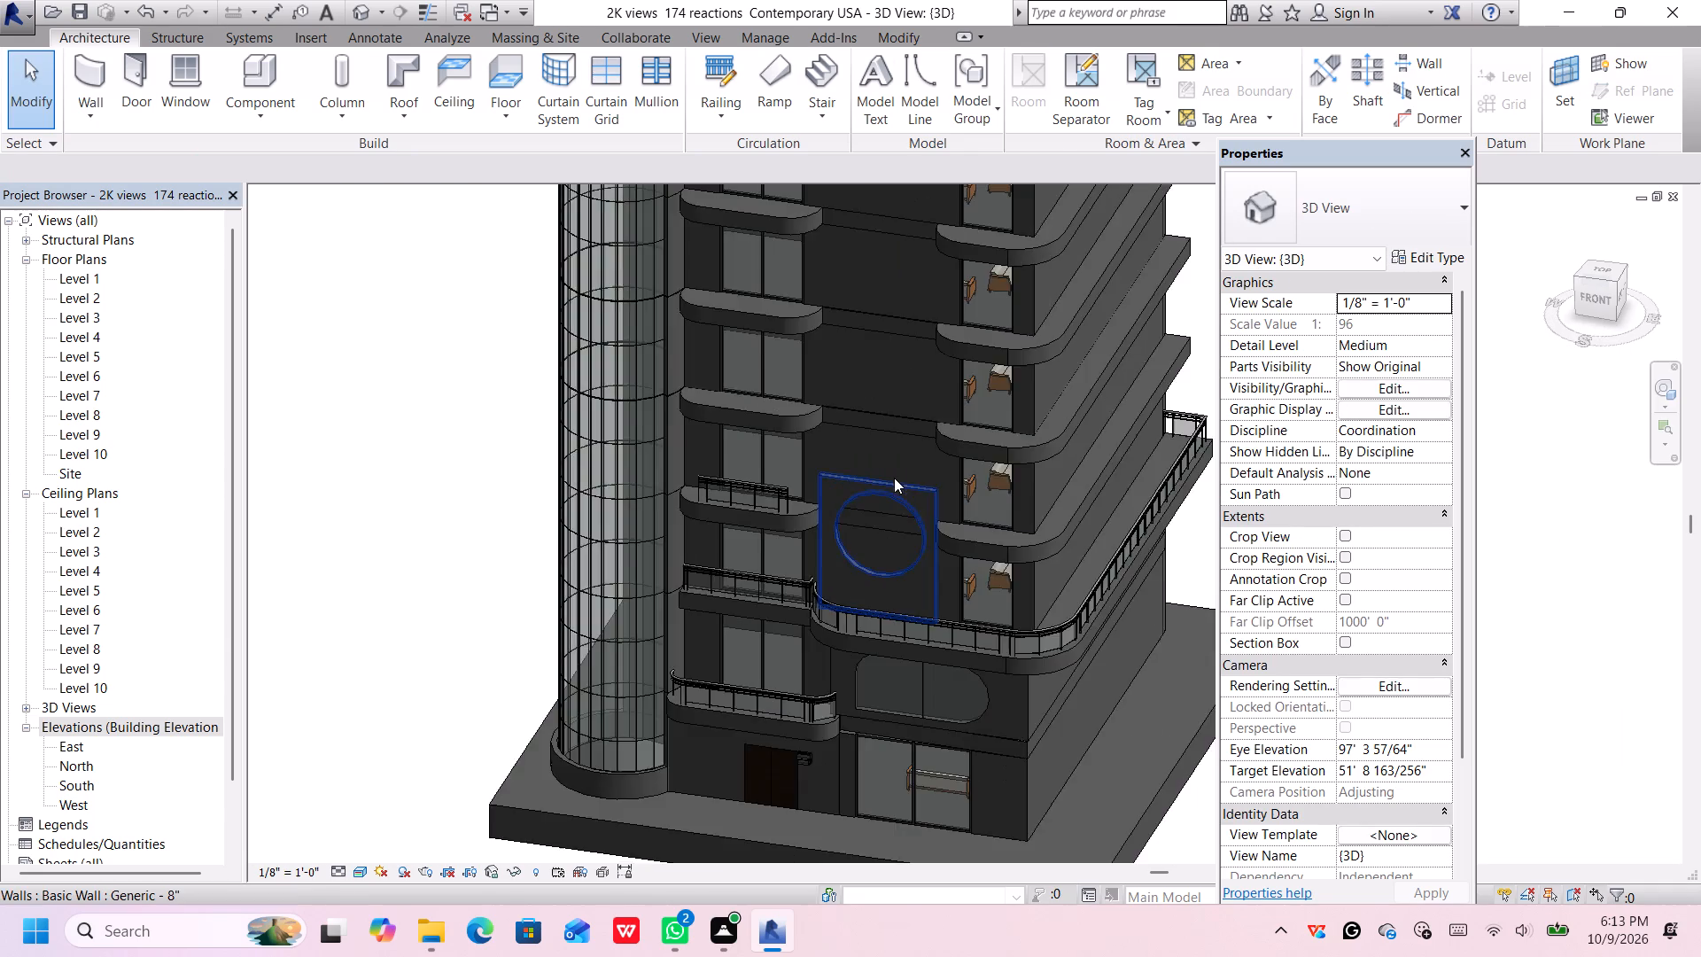
pyautogui.scroll(-7, 893, 477)
pyautogui.moveTo(1021, 309); pyautogui.dragTo(983, 404, button='middle')
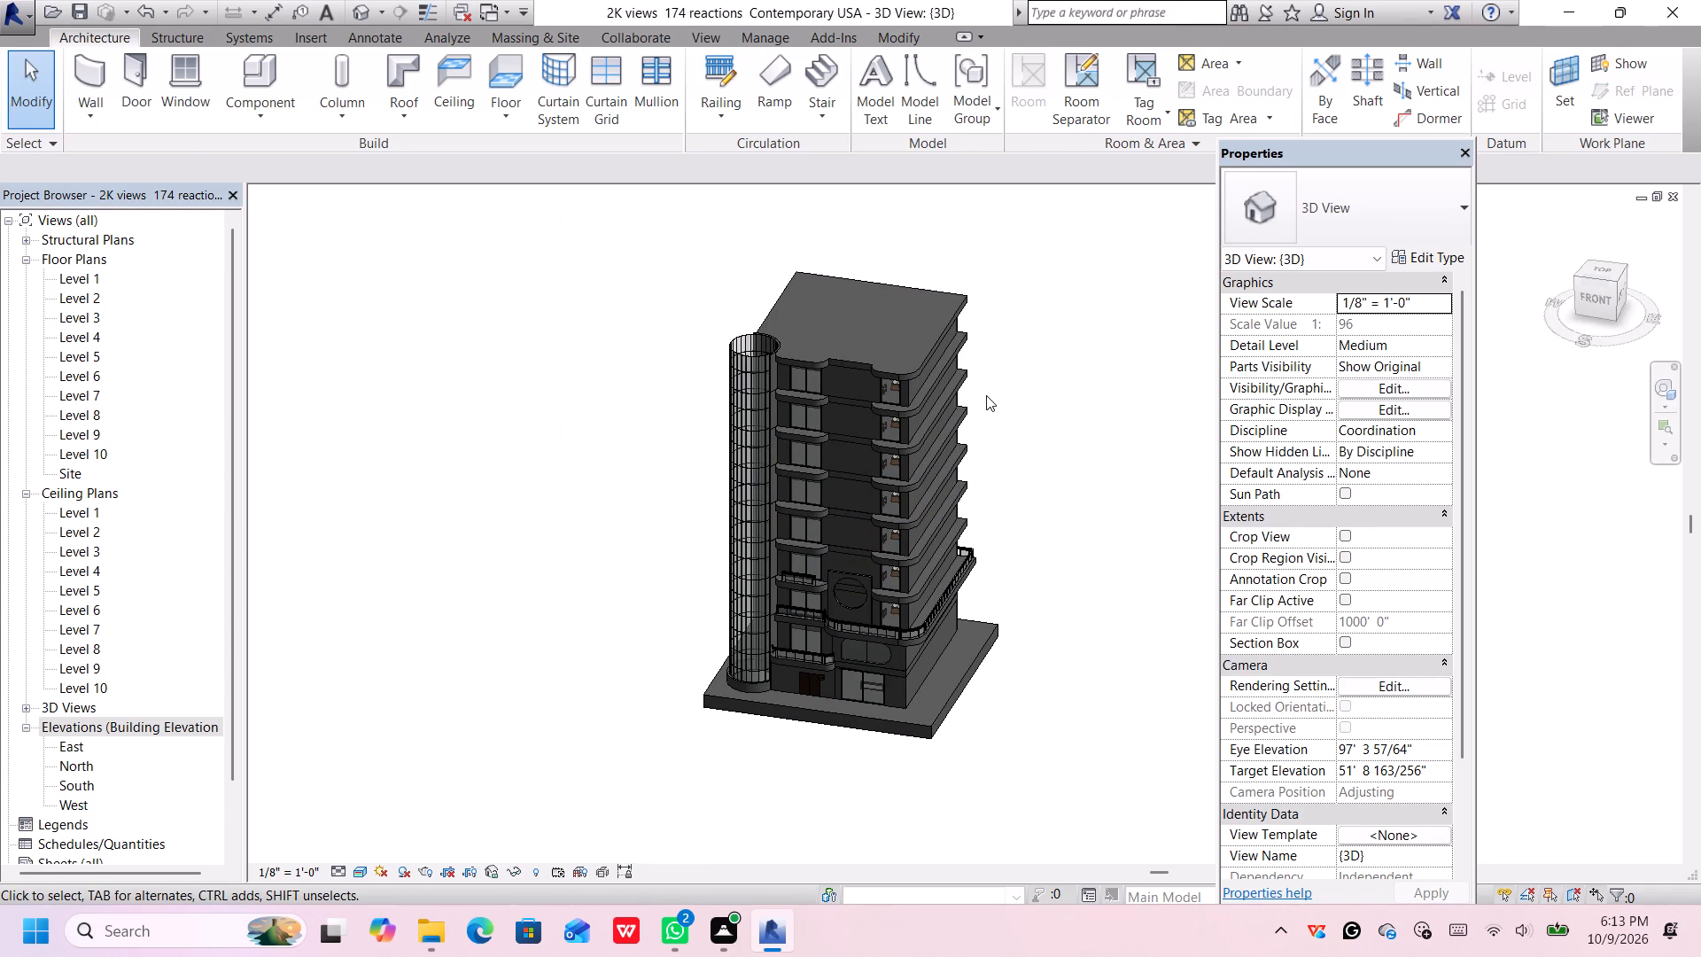
pyautogui.moveTo(989, 494); pyautogui.dragTo(986, 396, button='middle')
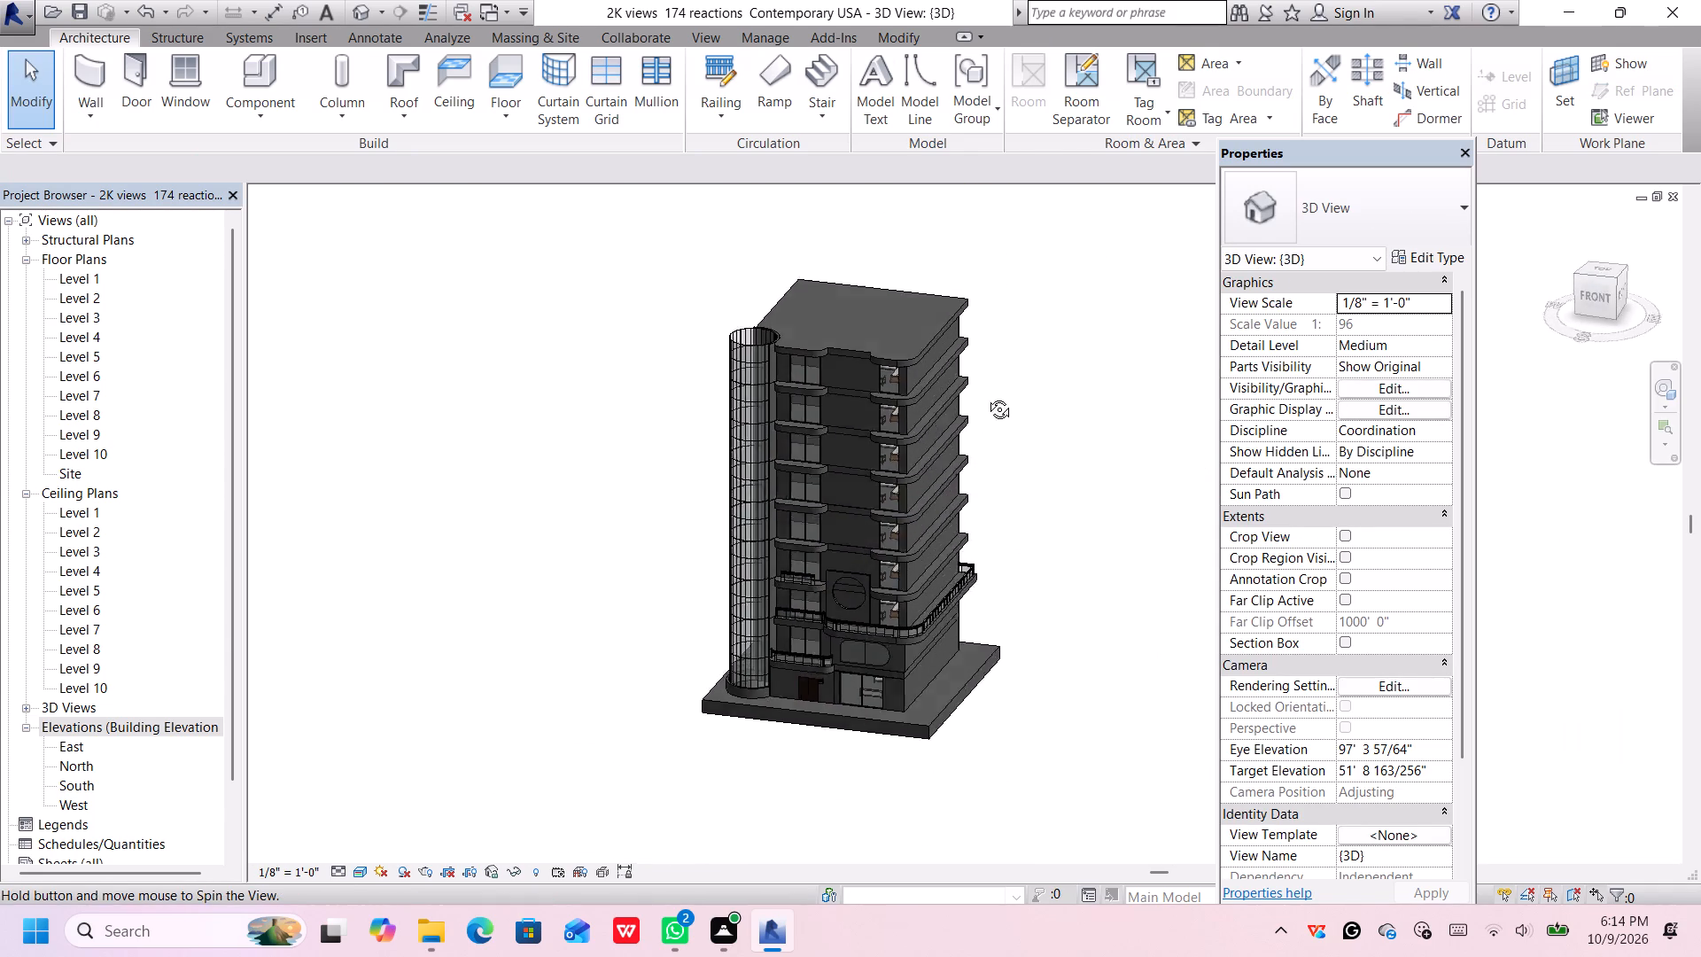
pyautogui.moveTo(986, 396); pyautogui.dragTo(1010, 319, button='middle')
pyautogui.keyDown('shift'); pyautogui.moveTo(998, 527); pyautogui.dragTo(1000, 485, button='middle'); pyautogui.keyUp('shift')
pyautogui.keyDown('shift'); pyautogui.scroll(-1, 998, 527); pyautogui.keyUp('shift')
pyautogui.scroll(1, 891, 641)
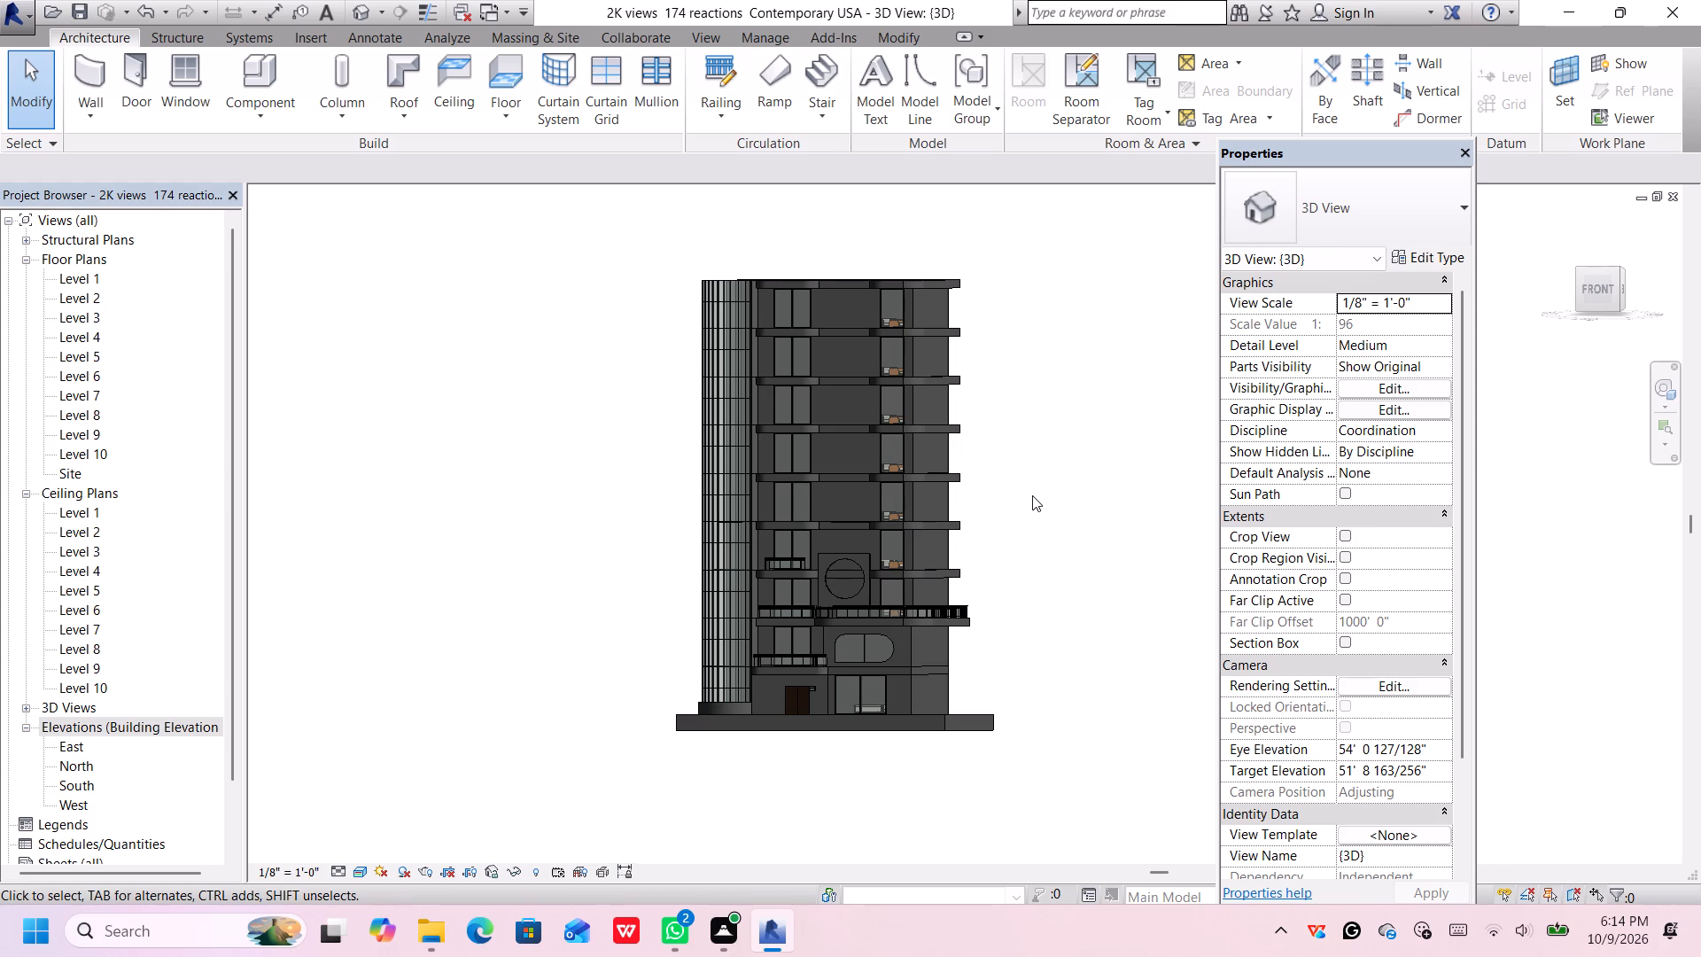
# In the South elevation, delete the short straight railing on the balcony beside the circular opening, dismissing the blank notification window.
pyautogui.doubleClick(58, 787)
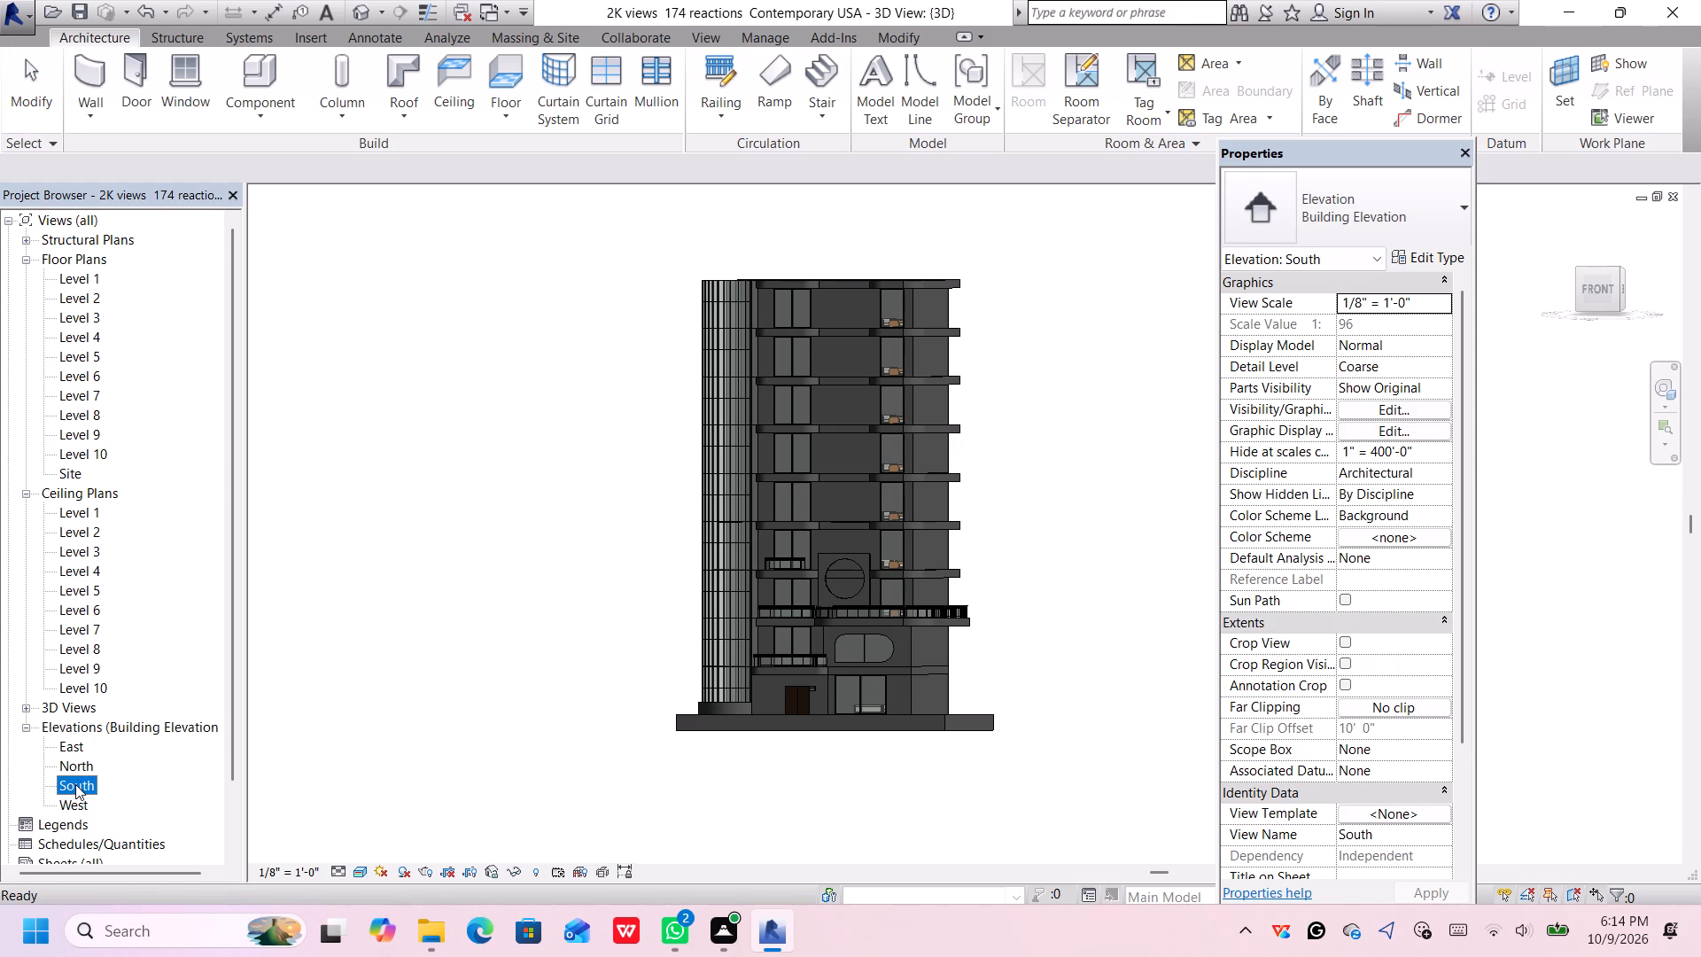
pyautogui.doubleClick(74, 787)
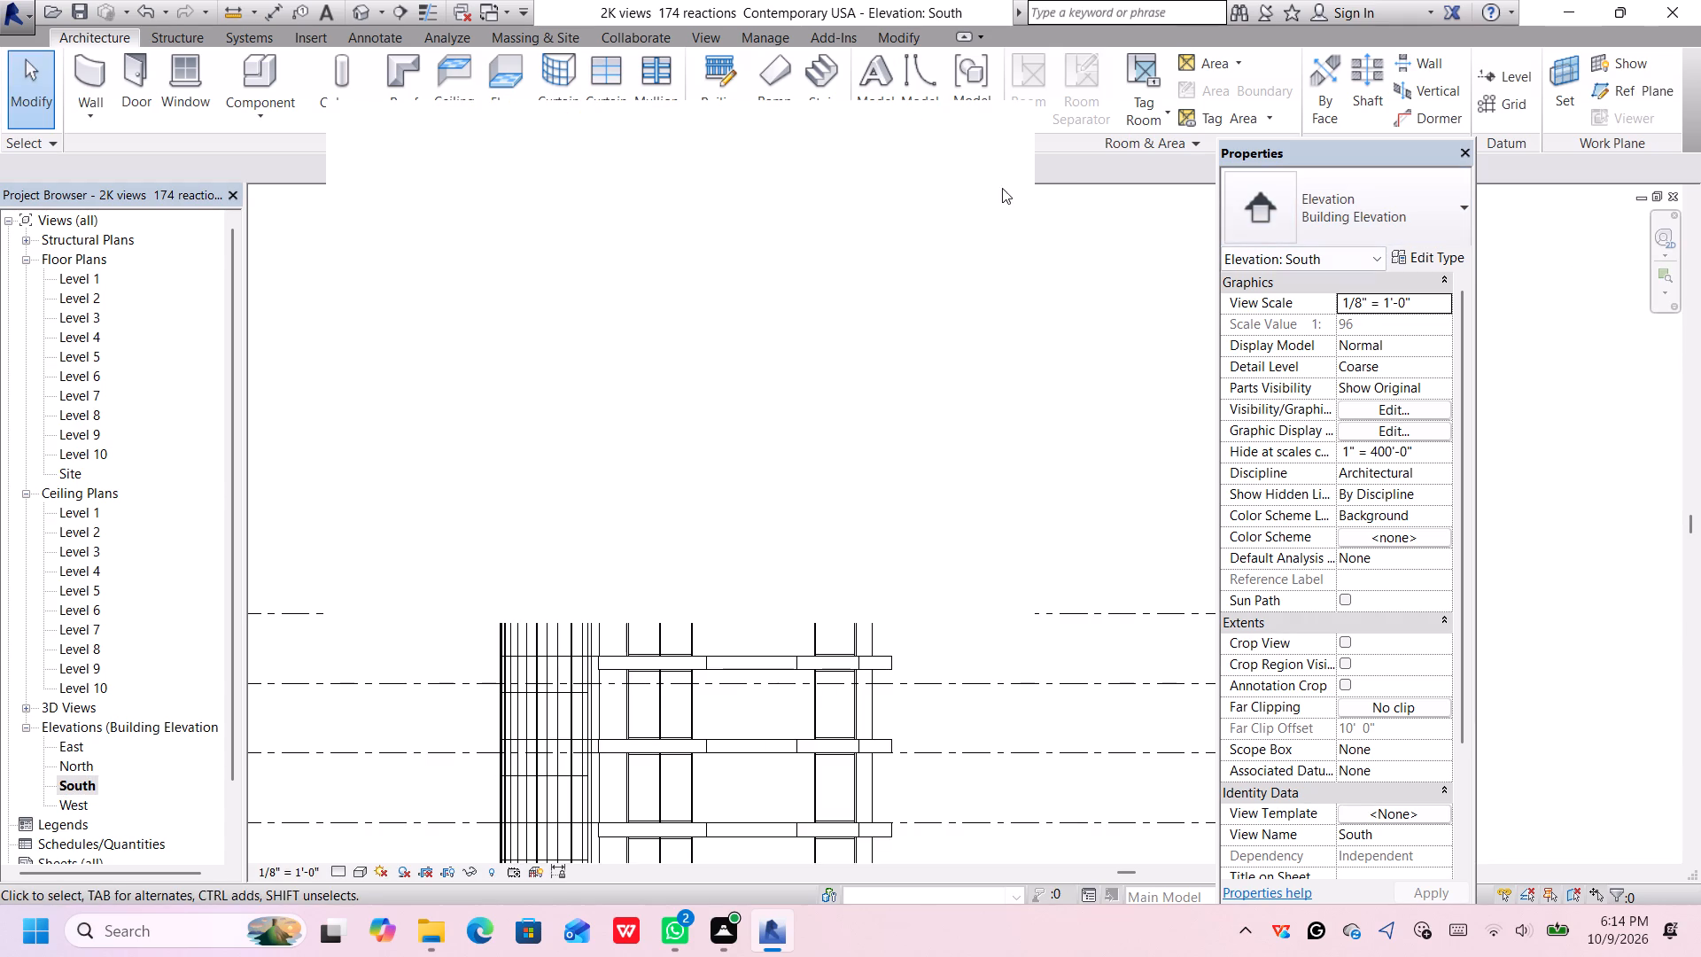
pyautogui.click(990, 132)
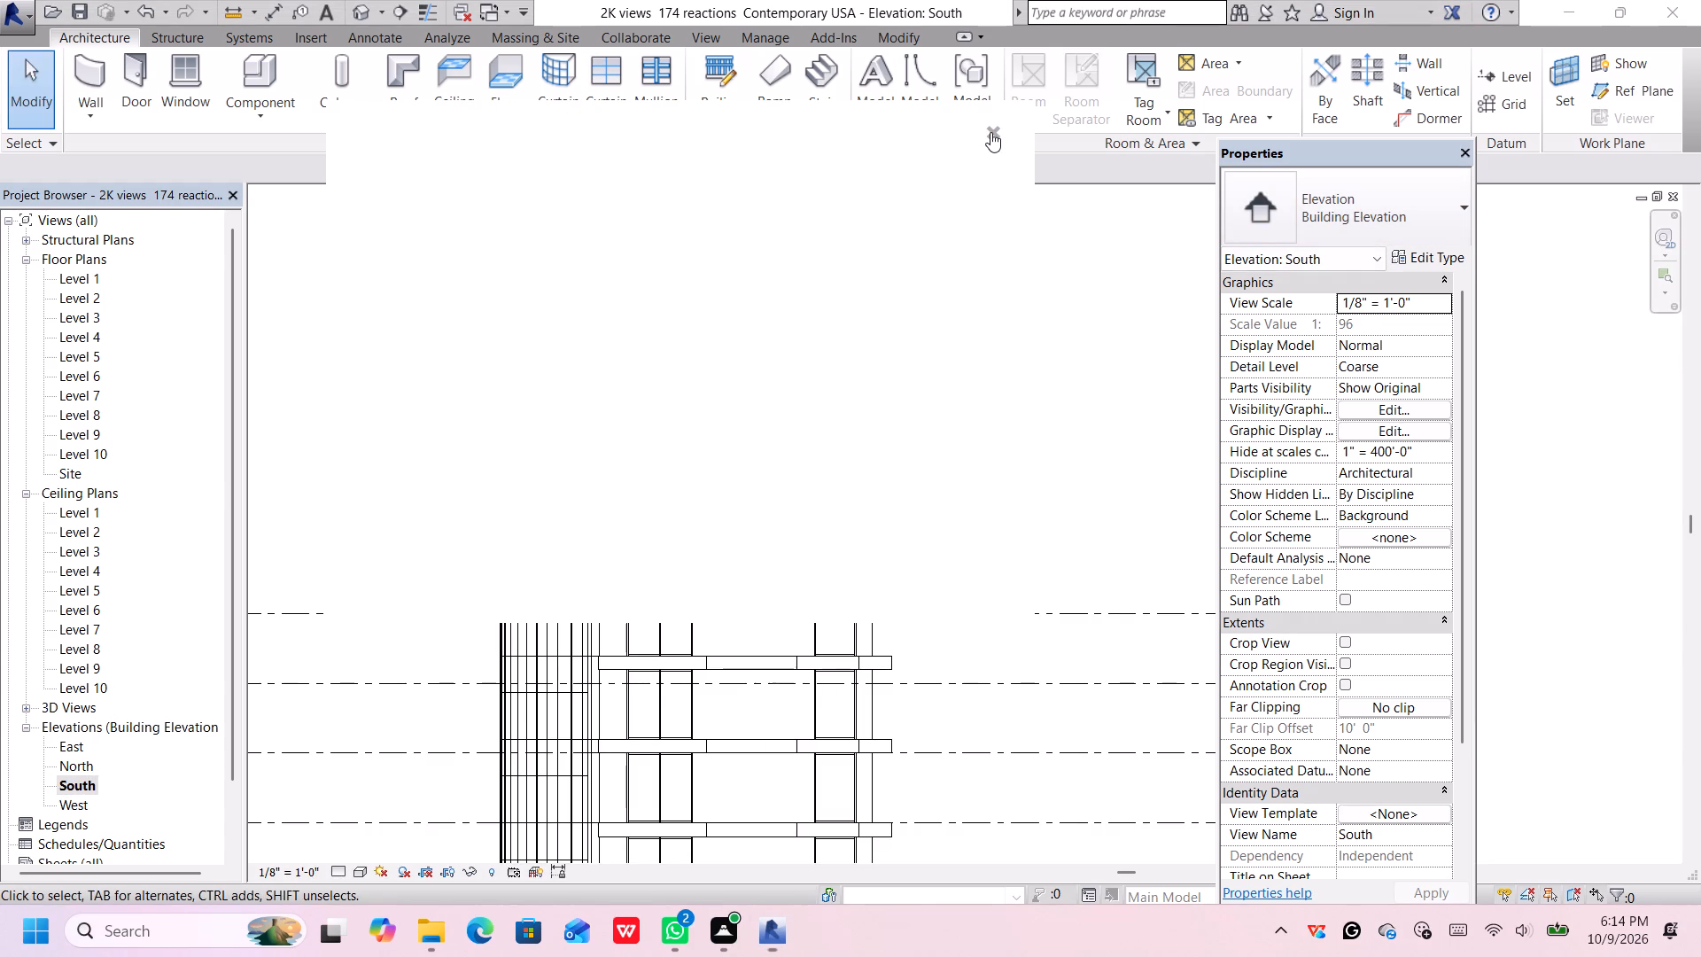
pyautogui.scroll(-1, 924, 462)
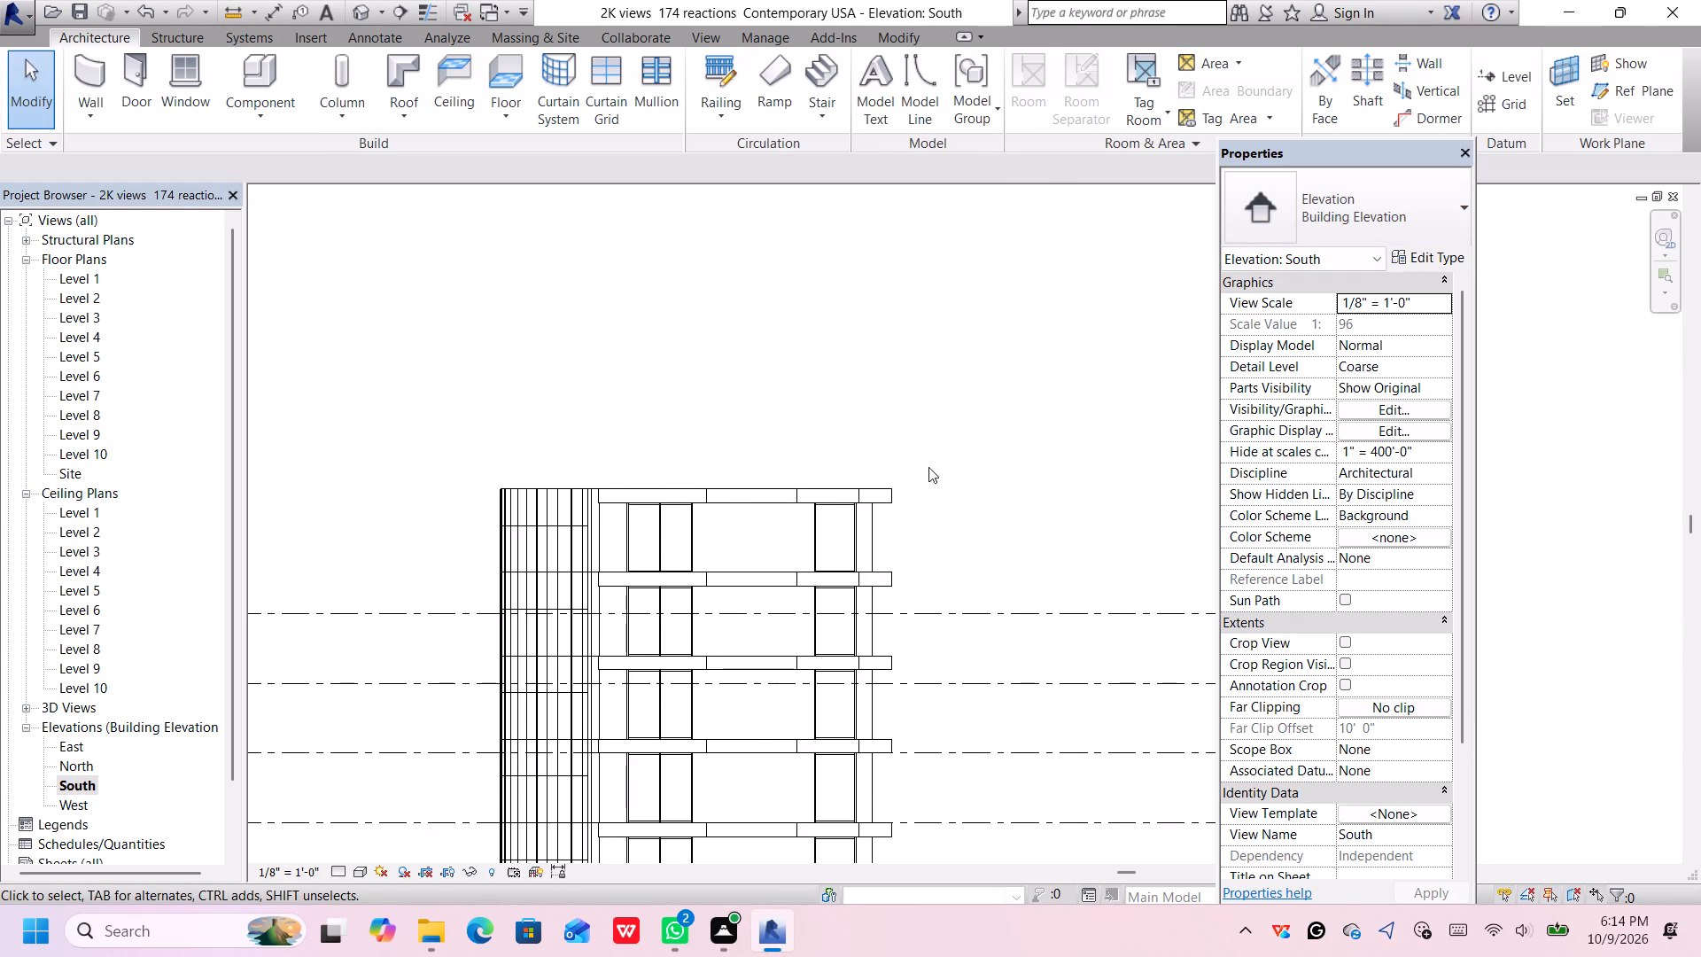
pyautogui.scroll(-1, 928, 467)
pyautogui.scroll(1, 929, 476)
pyautogui.moveTo(935, 504); pyautogui.dragTo(949, 337, button='middle')
pyautogui.scroll(-1, 949, 346)
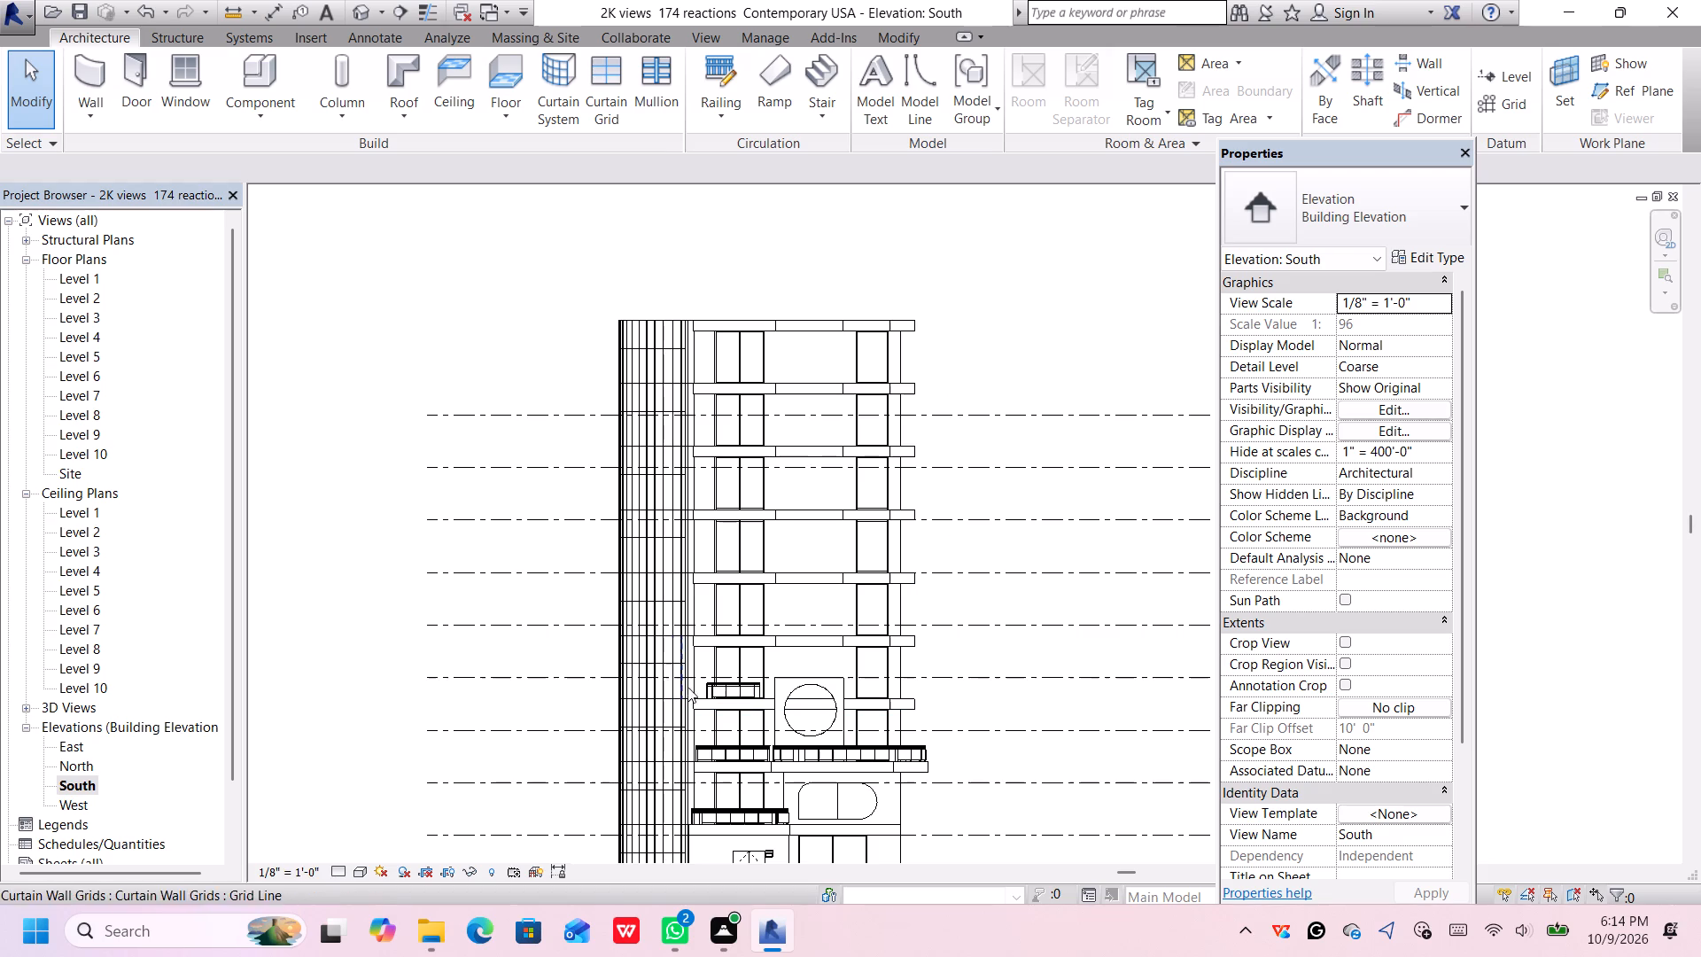
pyautogui.moveTo(738, 685); pyautogui.dragTo(712, 638, button='middle')
pyautogui.scroll(1, 719, 651)
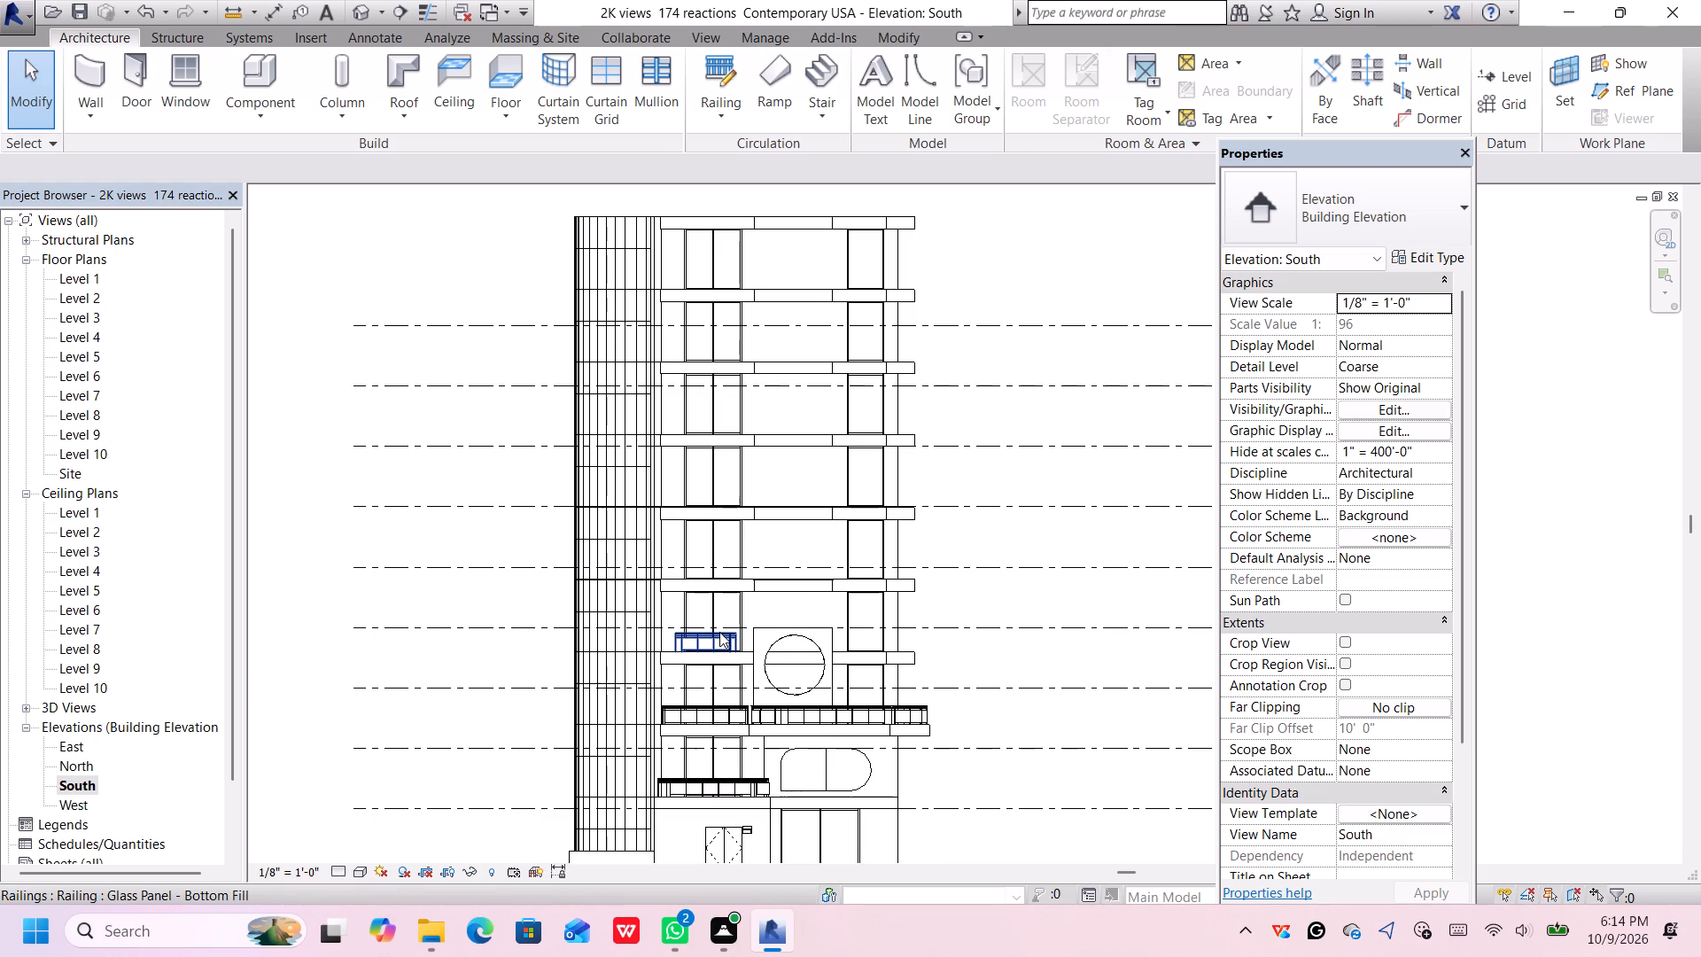
pyautogui.click(719, 634)
pyautogui.press('Delete')
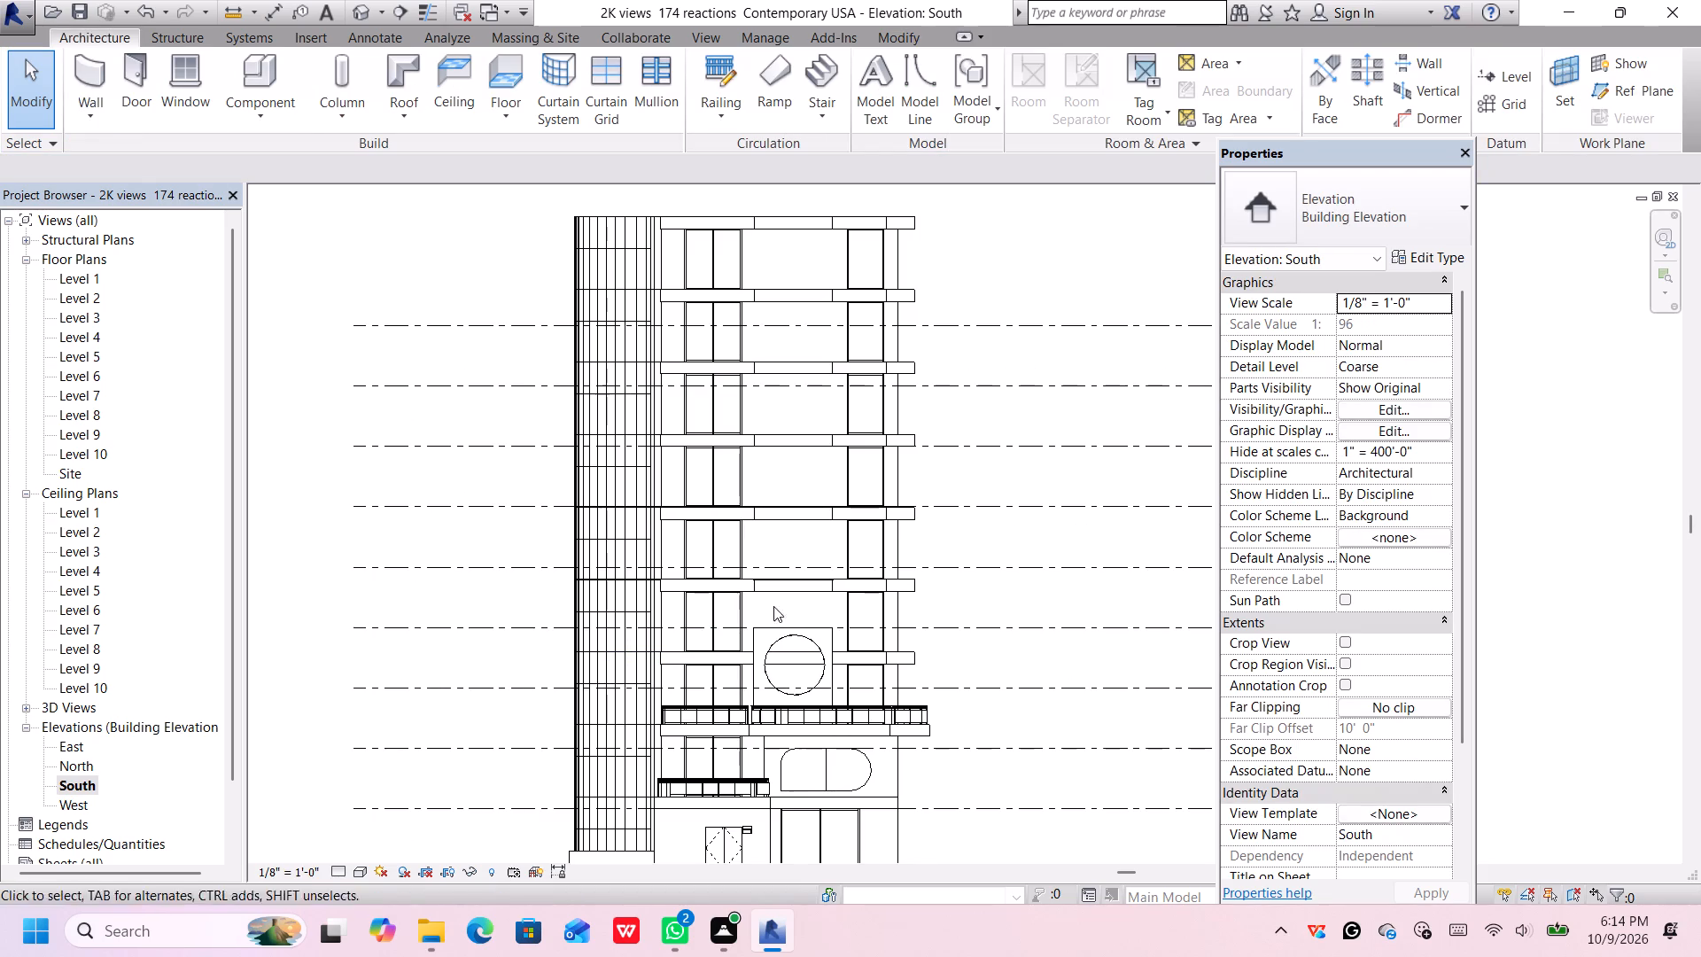
# Review the remaining lower balcony railings in the South elevation and in the 3D view.
pyautogui.scroll(-1, 964, 552)
pyautogui.moveTo(977, 549); pyautogui.dragTo(977, 559, button='middle')
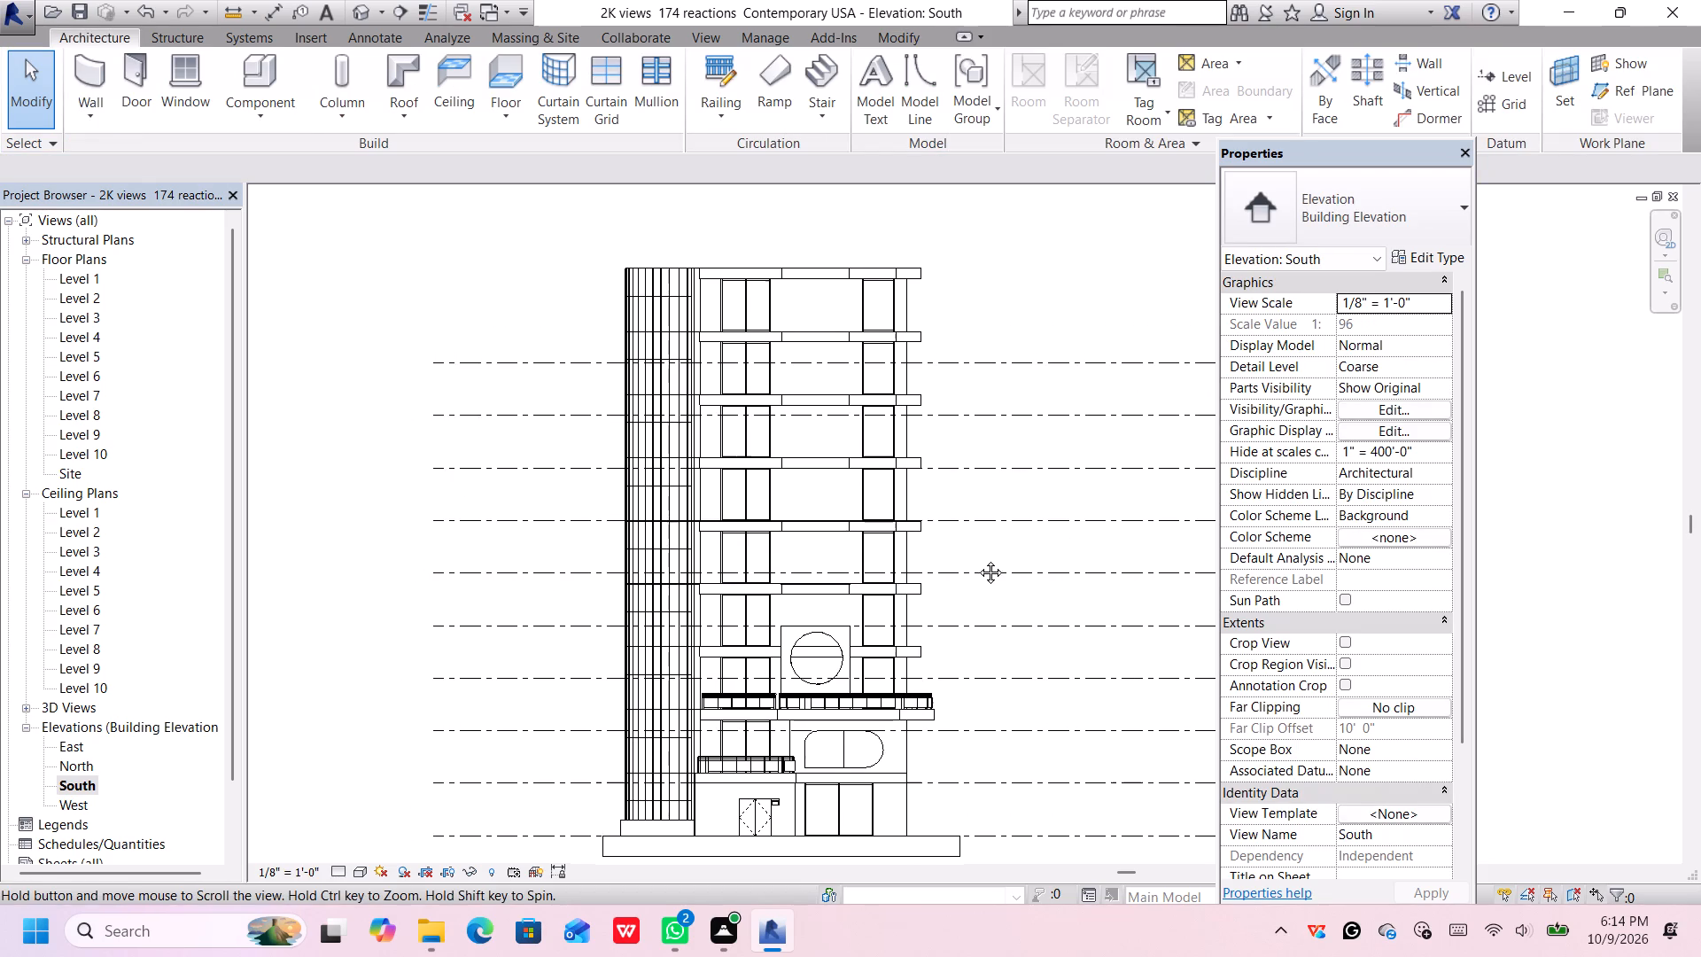
pyautogui.moveTo(977, 559); pyautogui.dragTo(991, 615, button='middle')
pyautogui.scroll(-2, 991, 603)
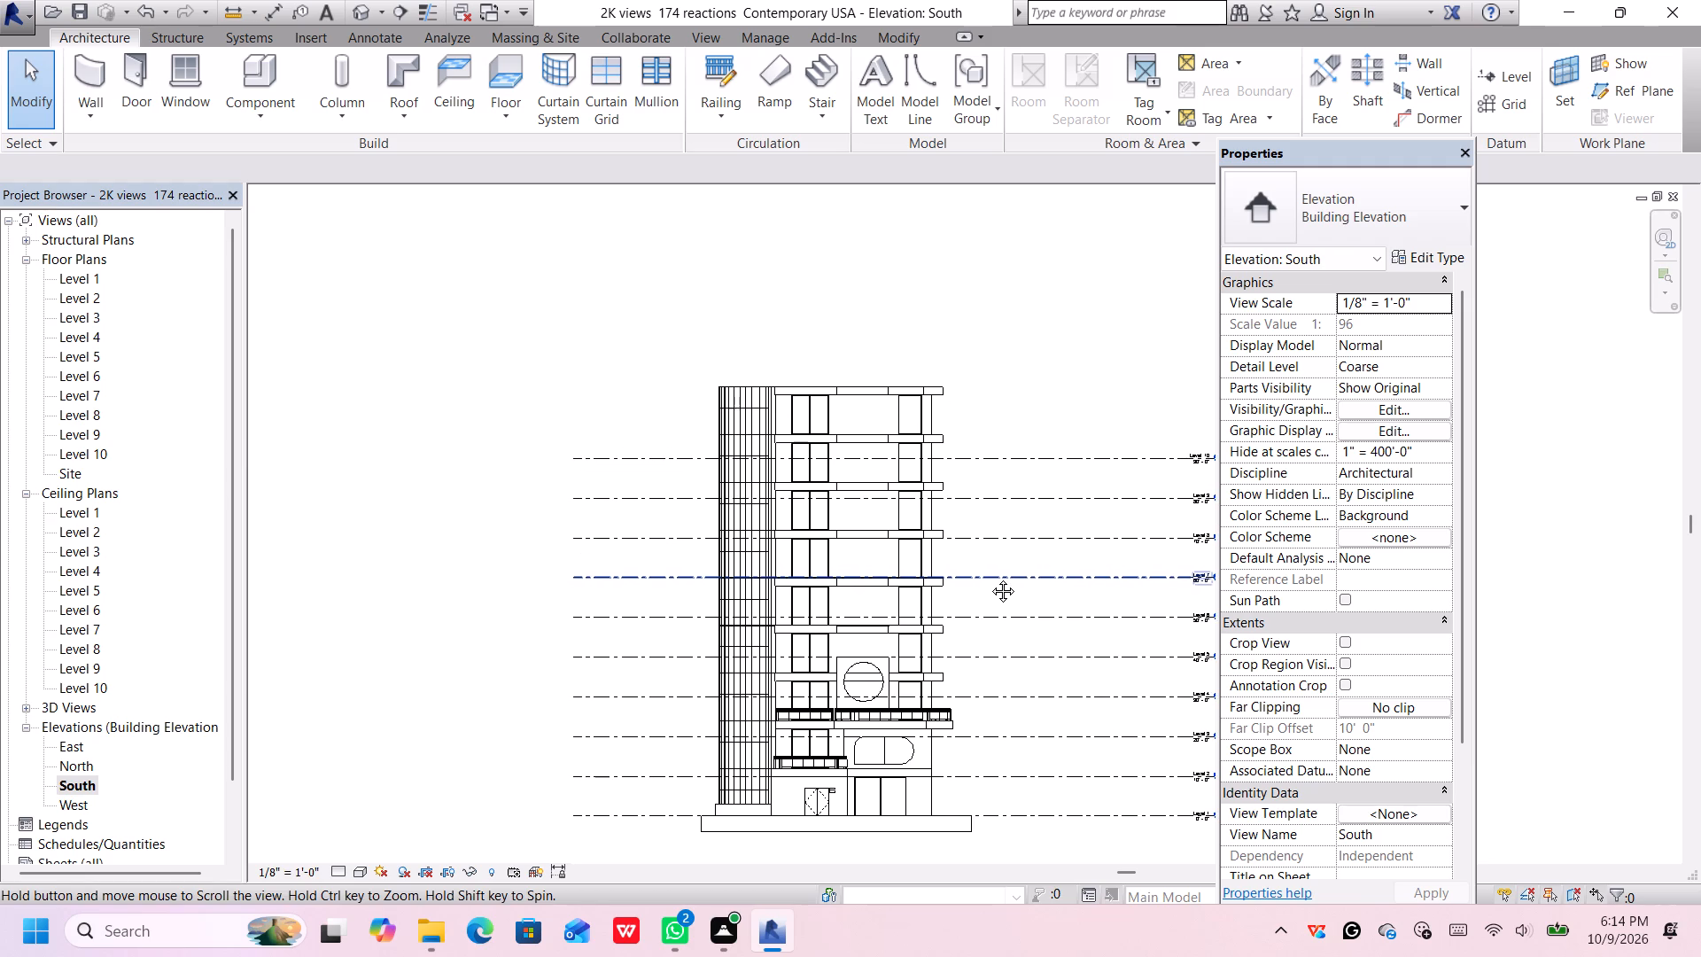
pyautogui.scroll(-1, 124, 202)
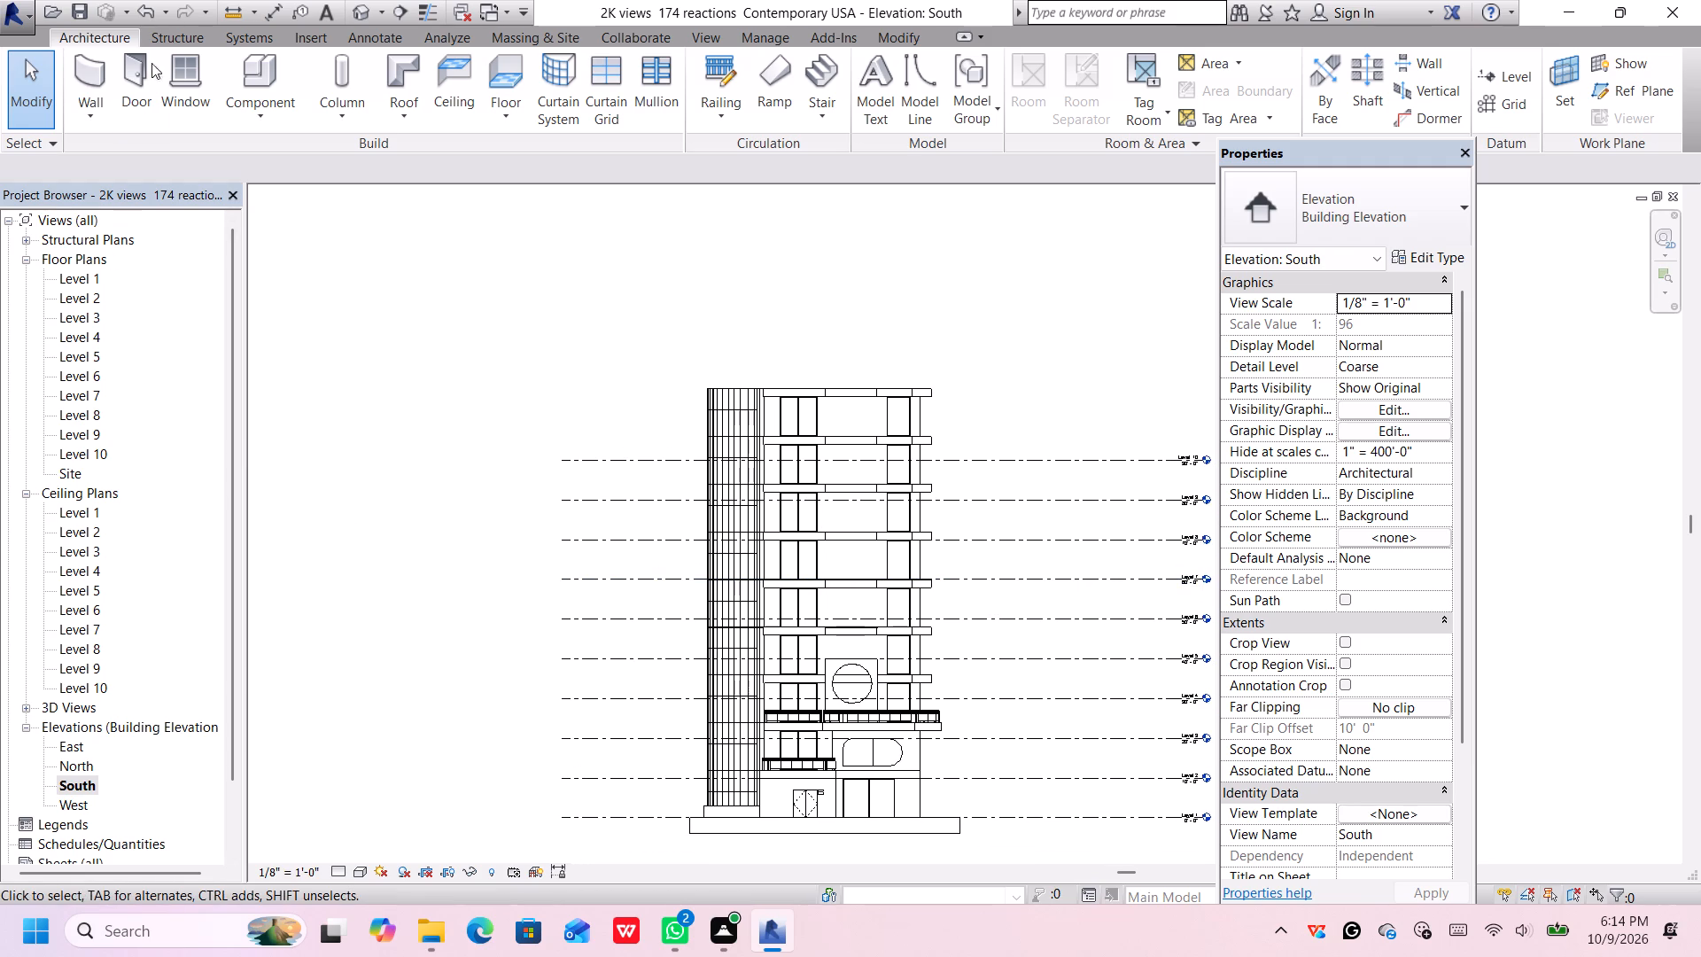
pyautogui.click(356, 10)
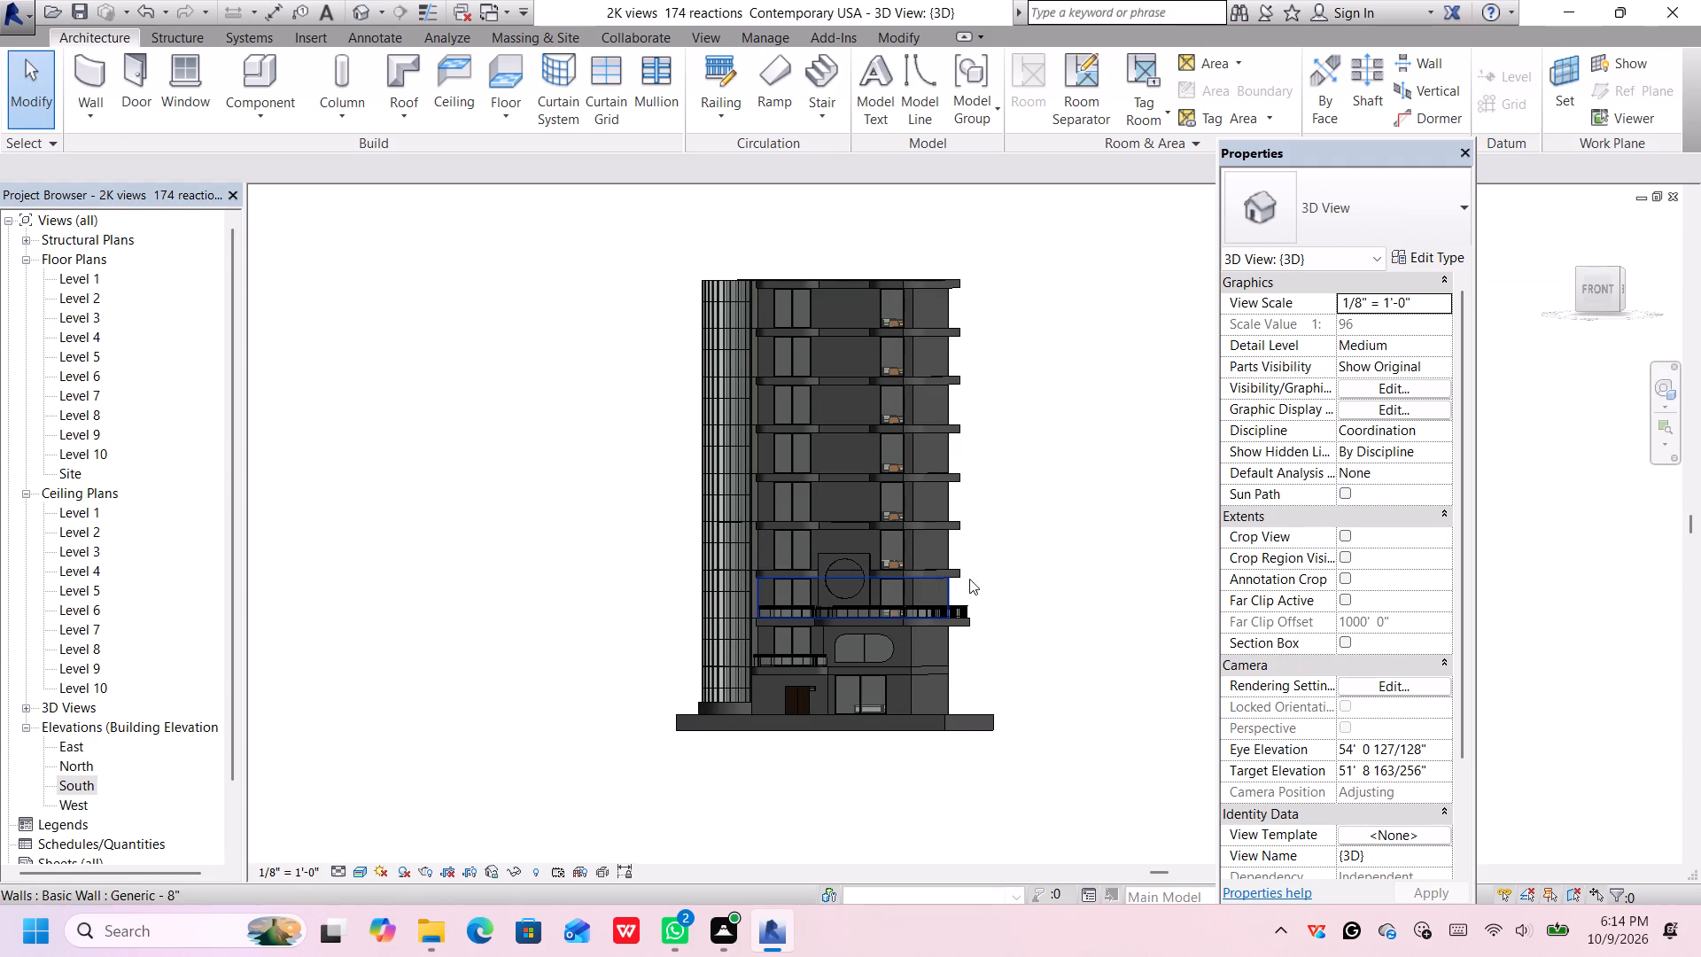
pyautogui.moveTo(1025, 538); pyautogui.dragTo(1100, 722, button='middle')
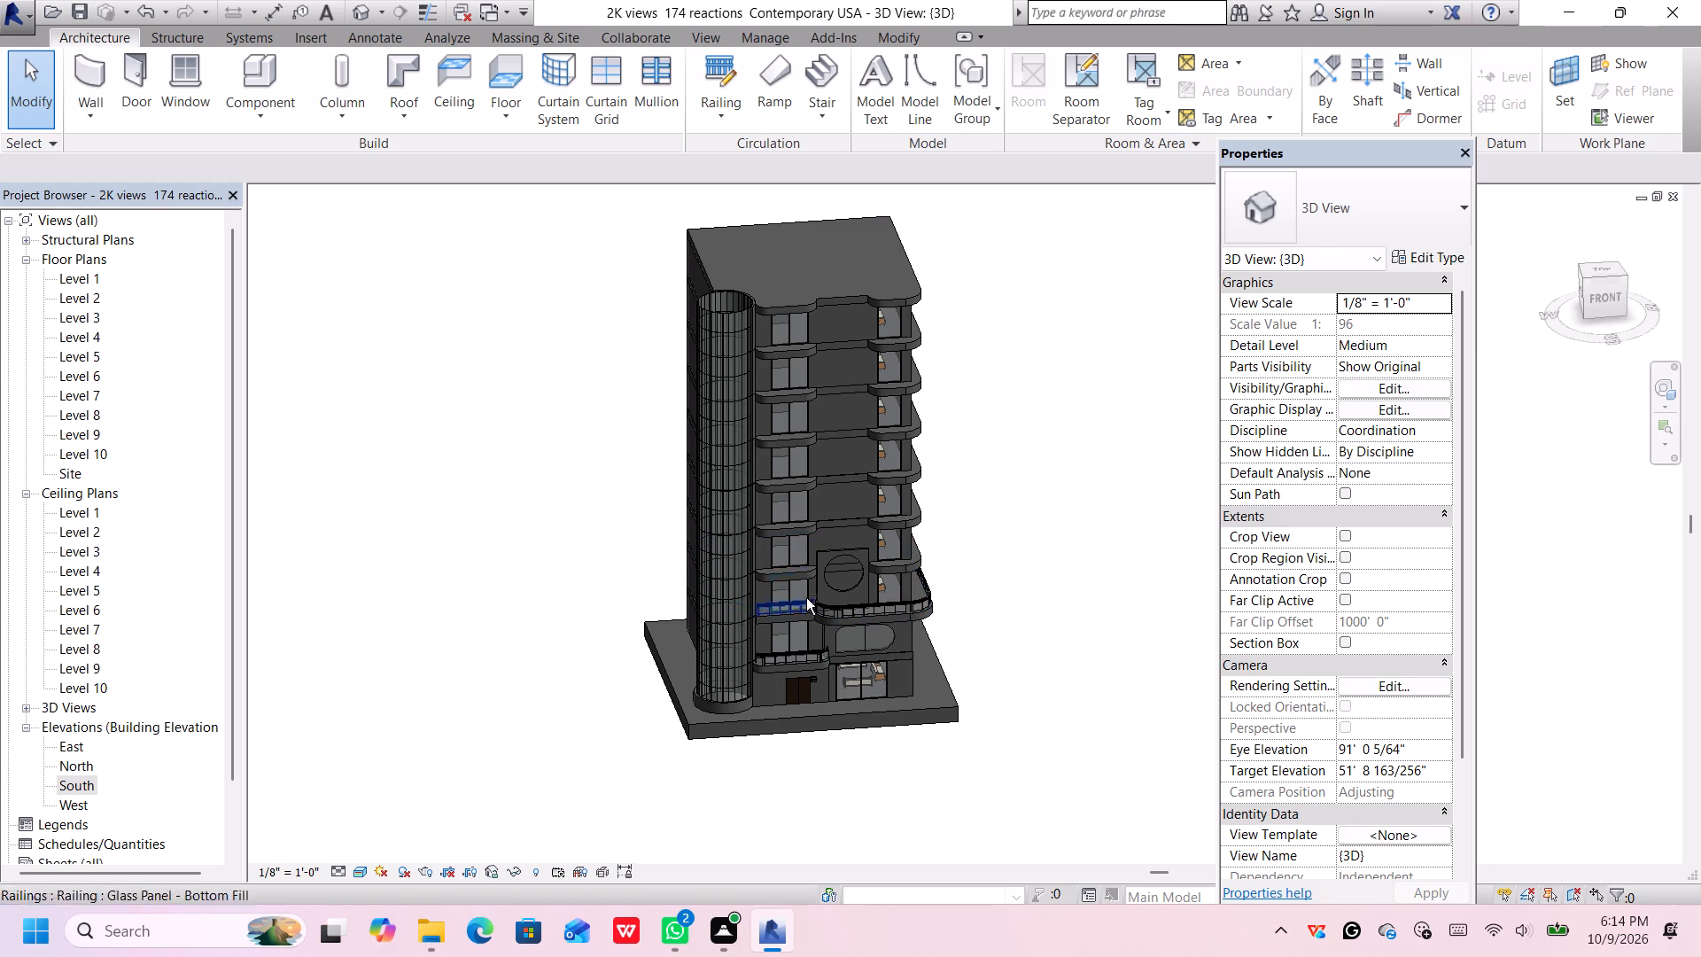
# Start a Glass Panel - Bottom Fill railing with base level Level 4 and sketch a 9'-10" straight path along the curved balcony between the cylinder and circular opening.
pyautogui.keyDown('shift'); pyautogui.scroll(5, 804, 596); pyautogui.keyUp('shift')
pyautogui.keyDown('shift'); pyautogui.middleClick(997, 508); pyautogui.keyUp('shift')
pyautogui.keyDown('shift'); pyautogui.scroll(3, 997, 510); pyautogui.keyUp('shift')
pyautogui.scroll(4, 968, 533)
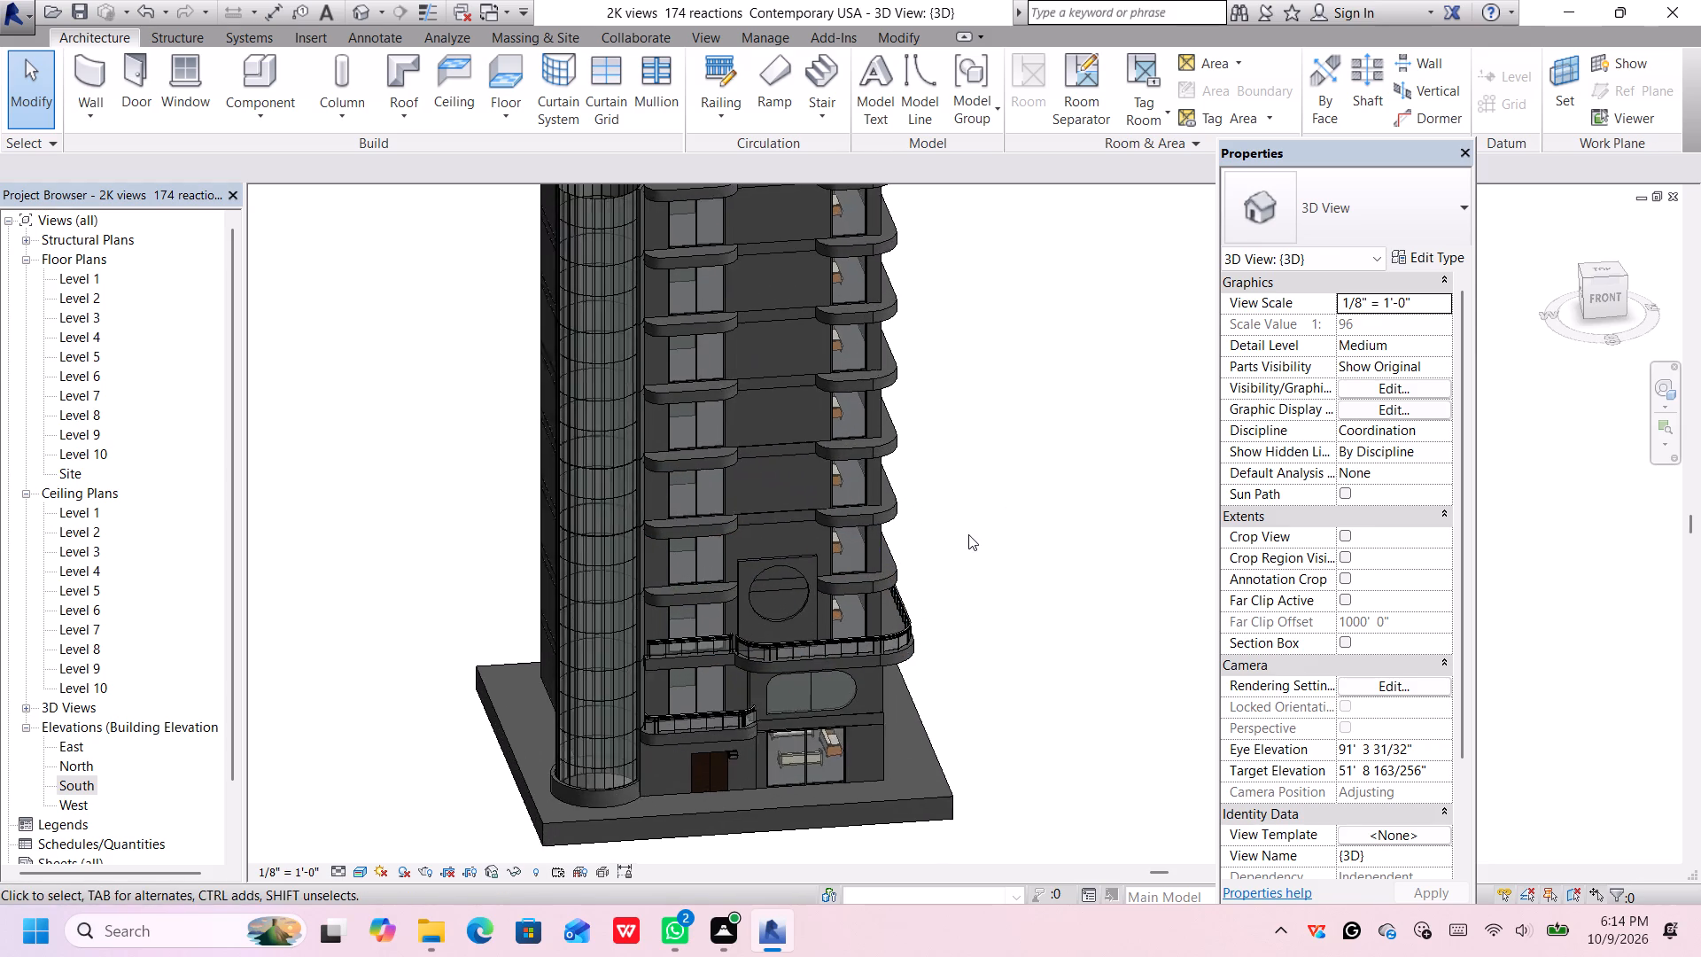
pyautogui.moveTo(938, 550); pyautogui.dragTo(977, 651, button='middle')
pyautogui.scroll(7, 601, 590)
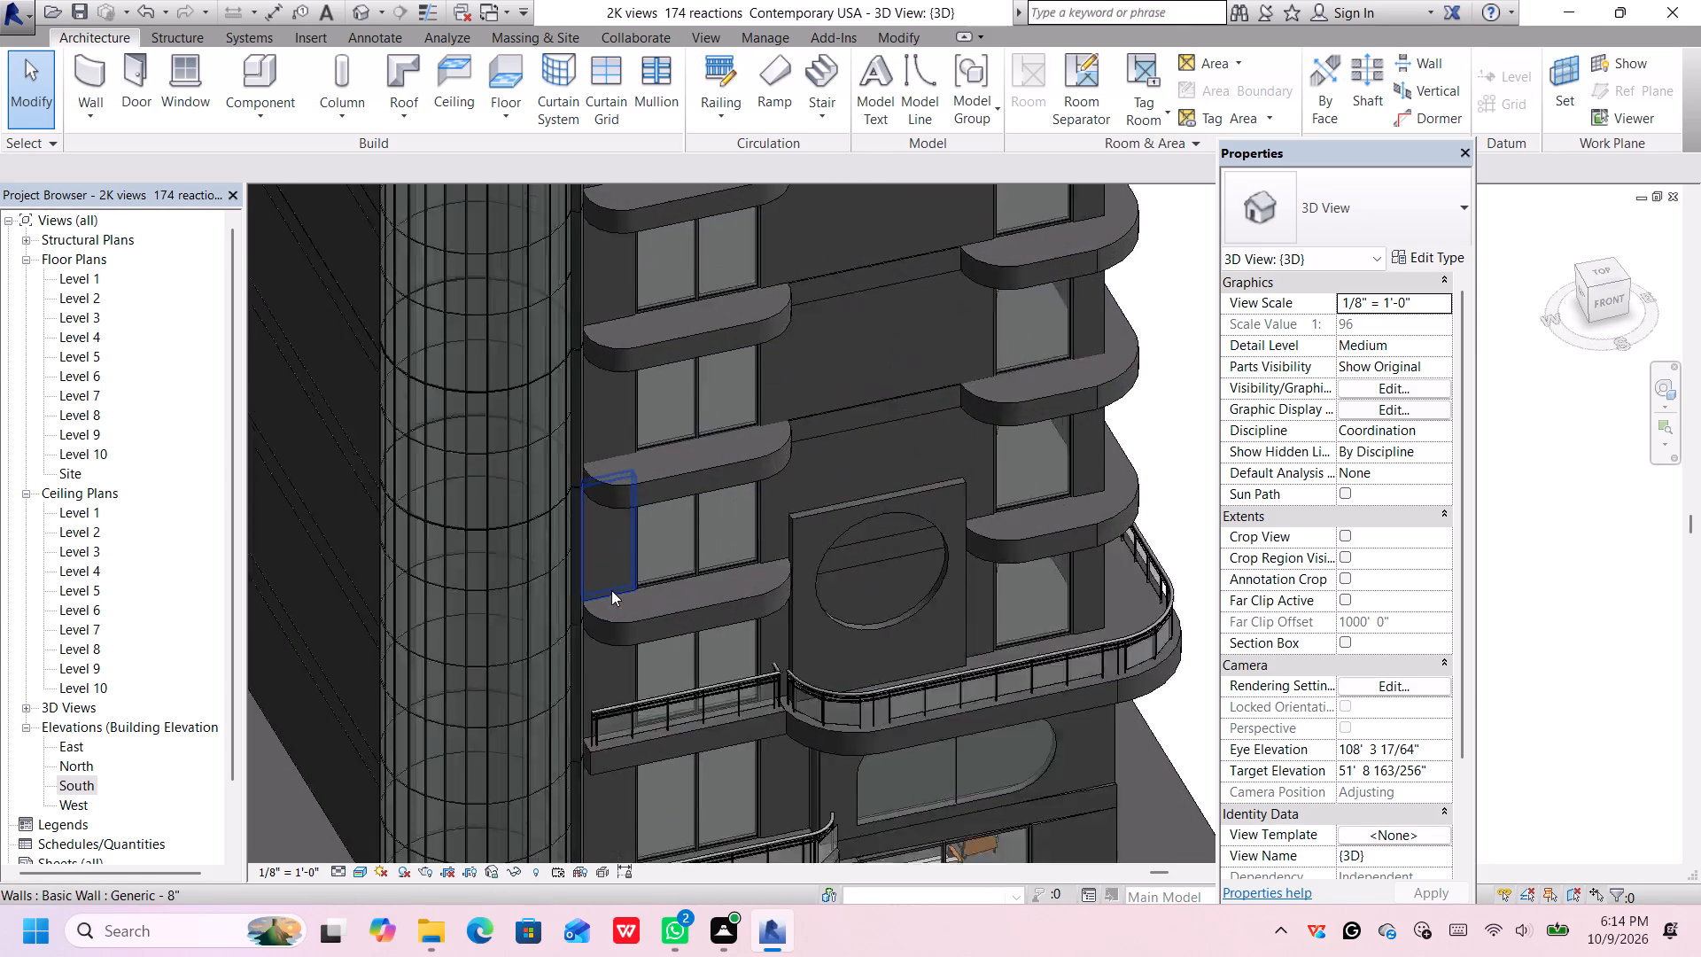
pyautogui.scroll(1, 611, 590)
pyautogui.moveTo(751, 587); pyautogui.dragTo(572, 576, button='middle')
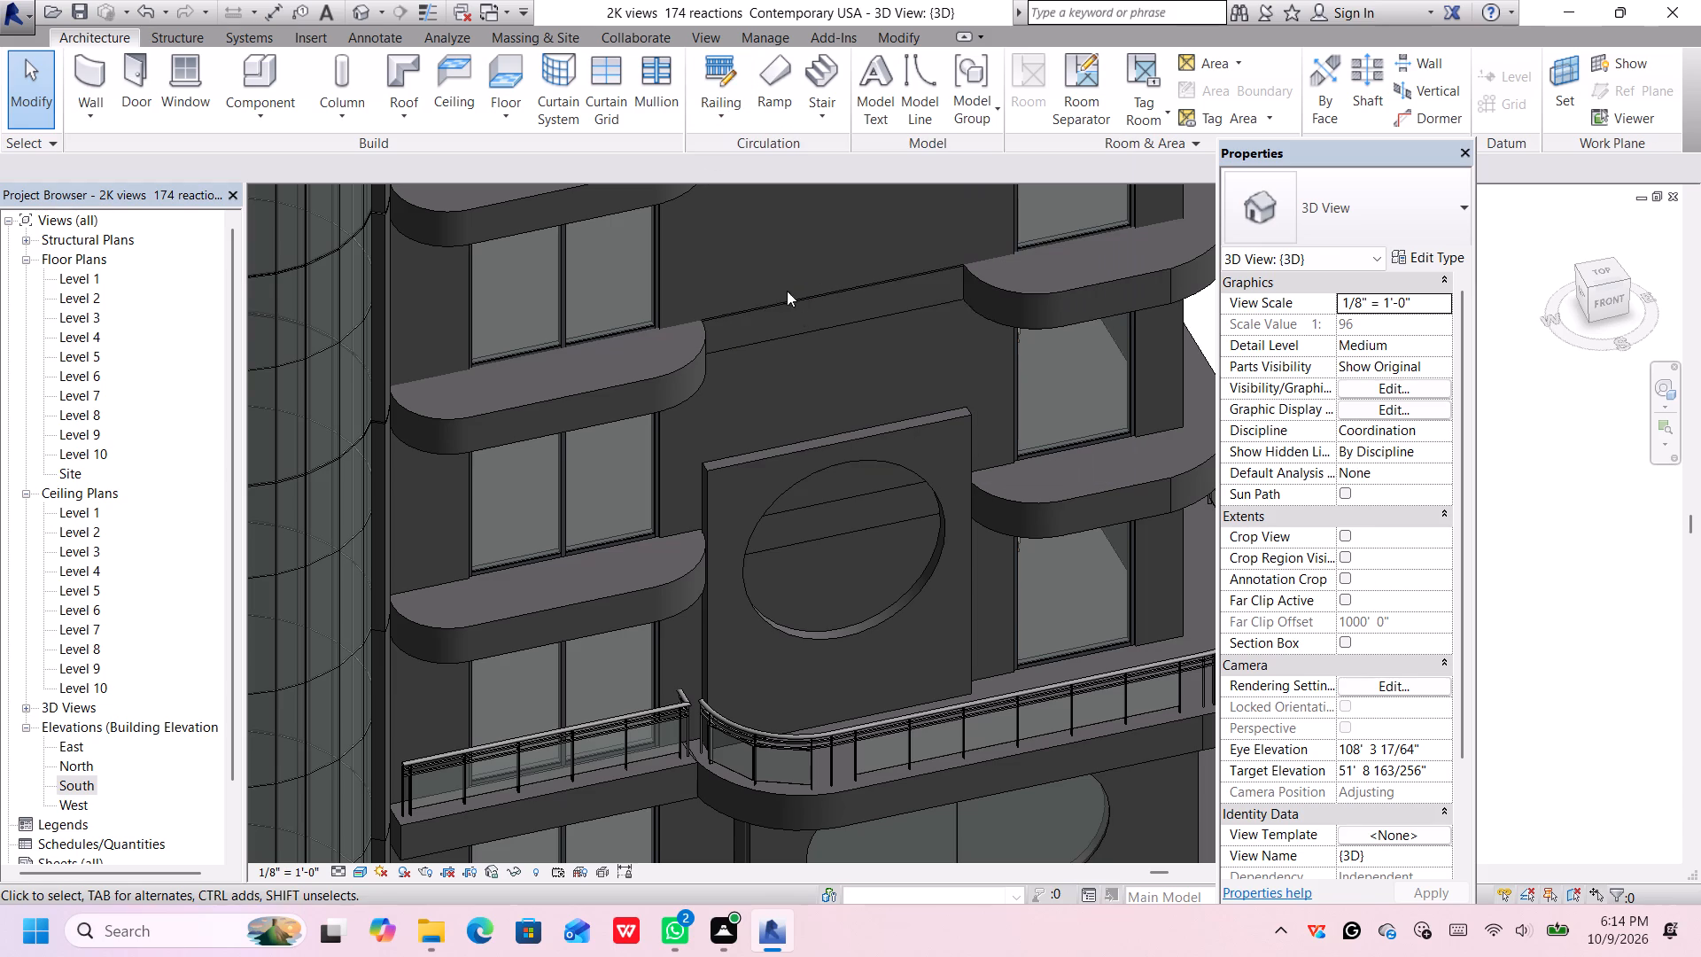
pyautogui.moveTo(645, 379); pyautogui.dragTo(720, 367, button='middle')
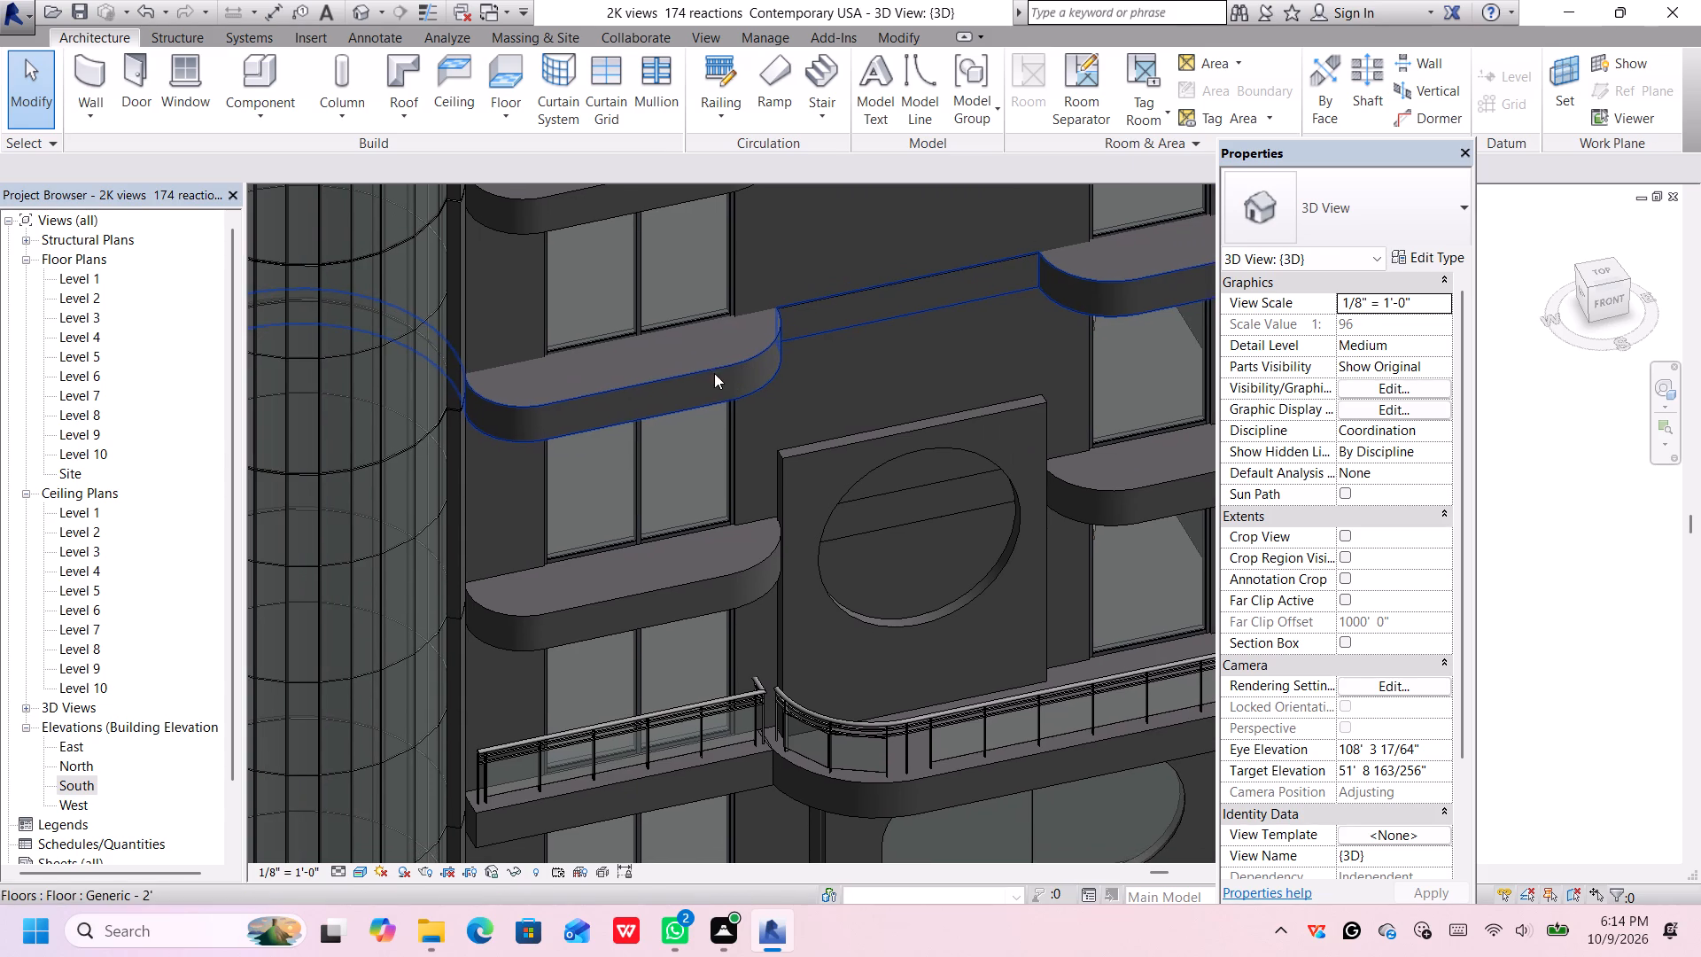
pyautogui.moveTo(619, 597); pyautogui.dragTo(622, 555, button='middle')
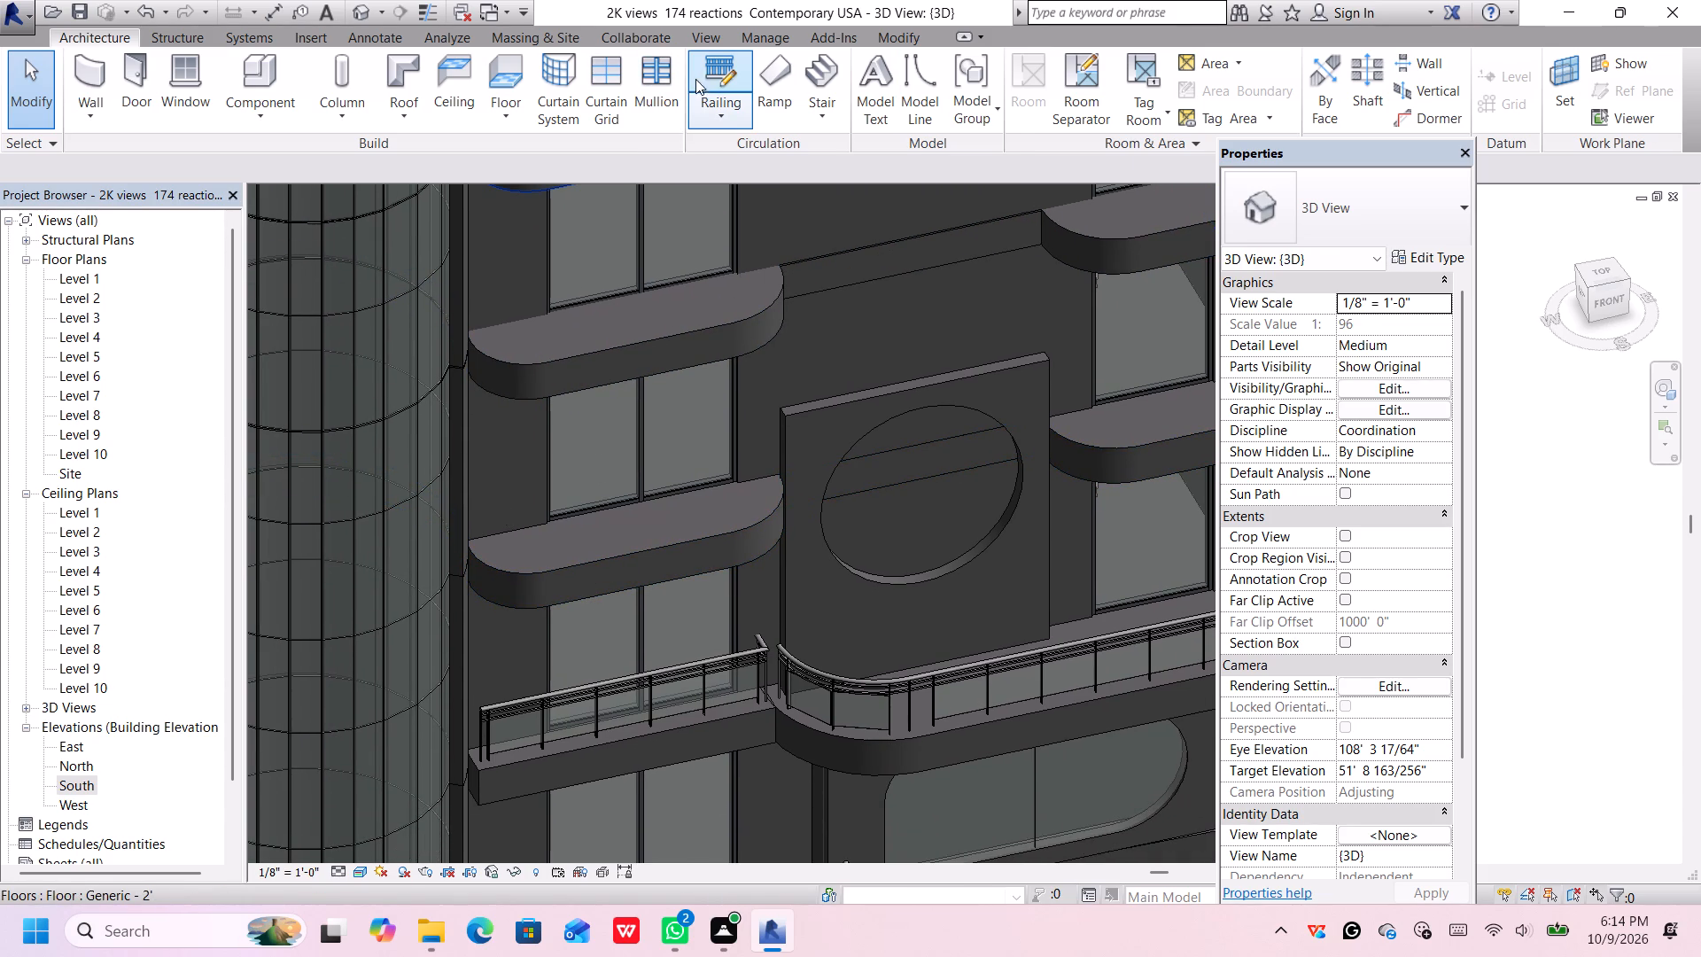
pyautogui.click(718, 61)
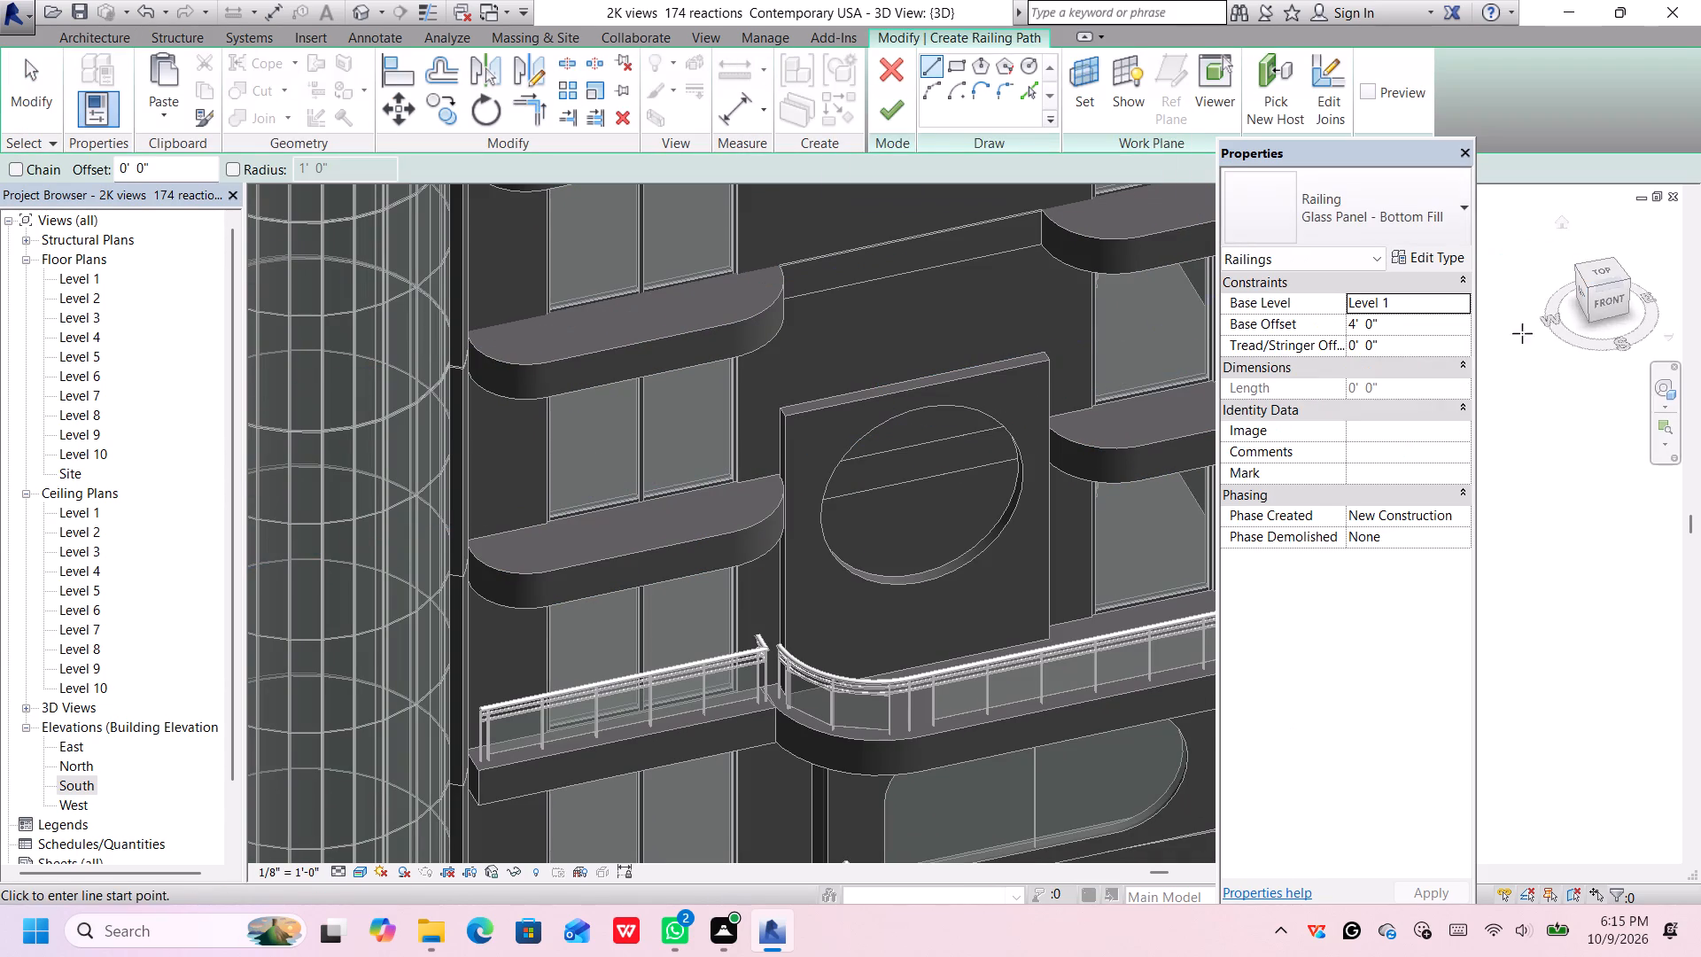
pyautogui.click(1462, 303)
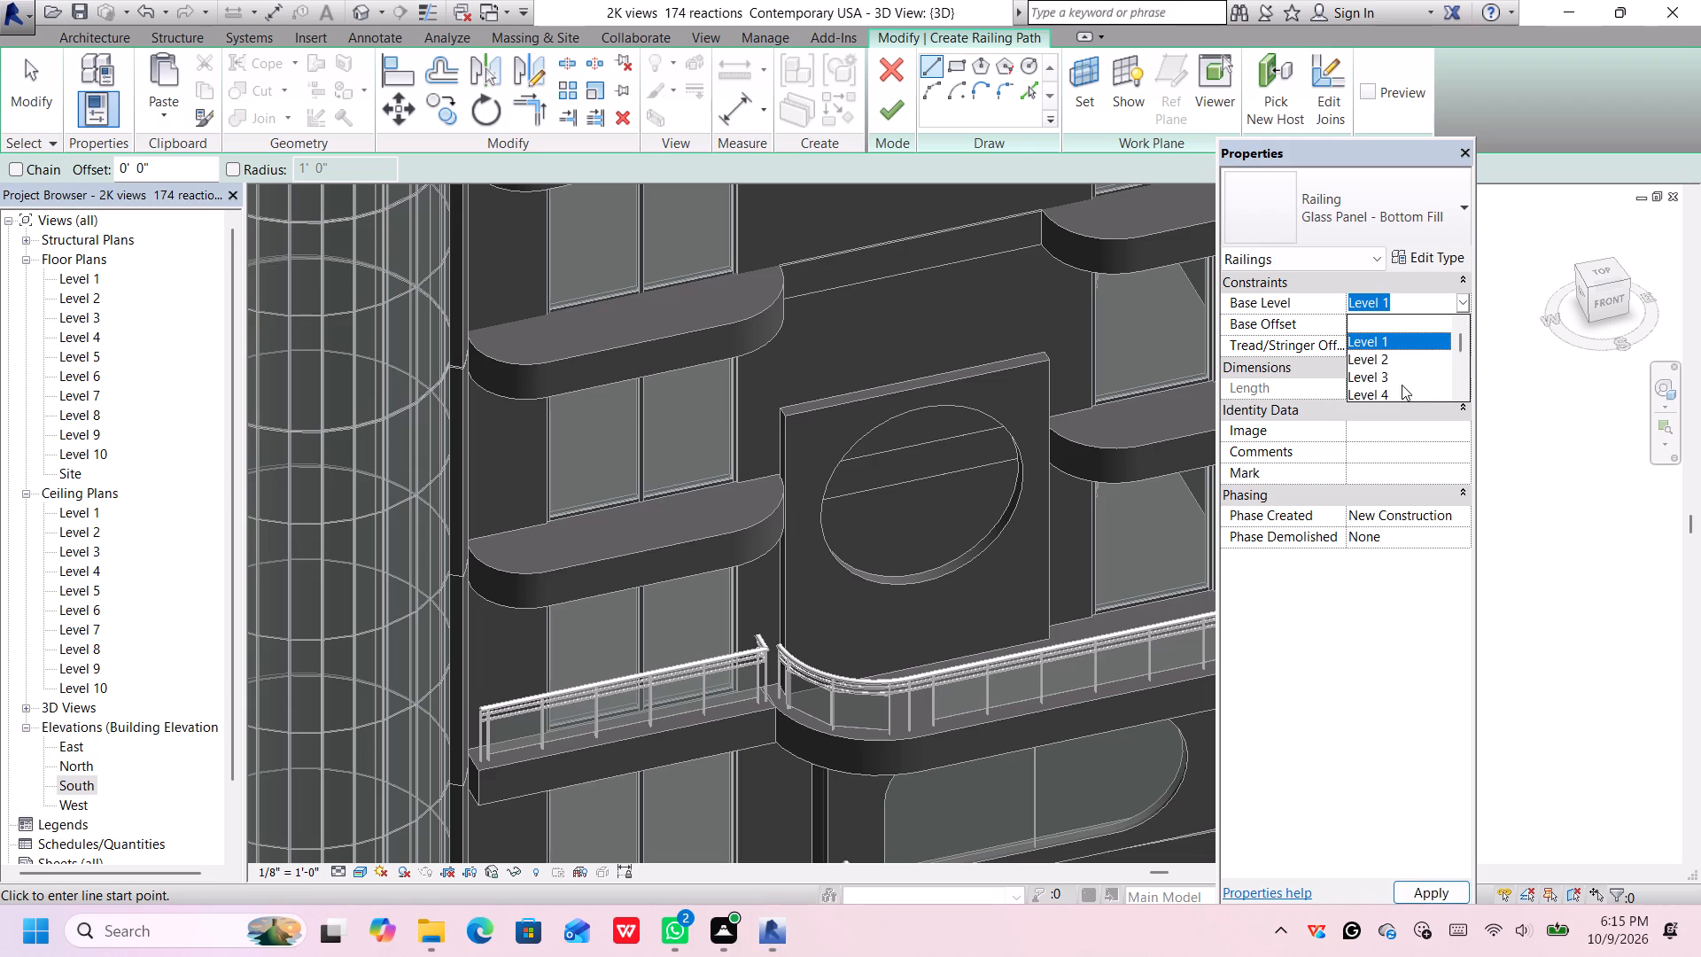
pyautogui.click(1394, 396)
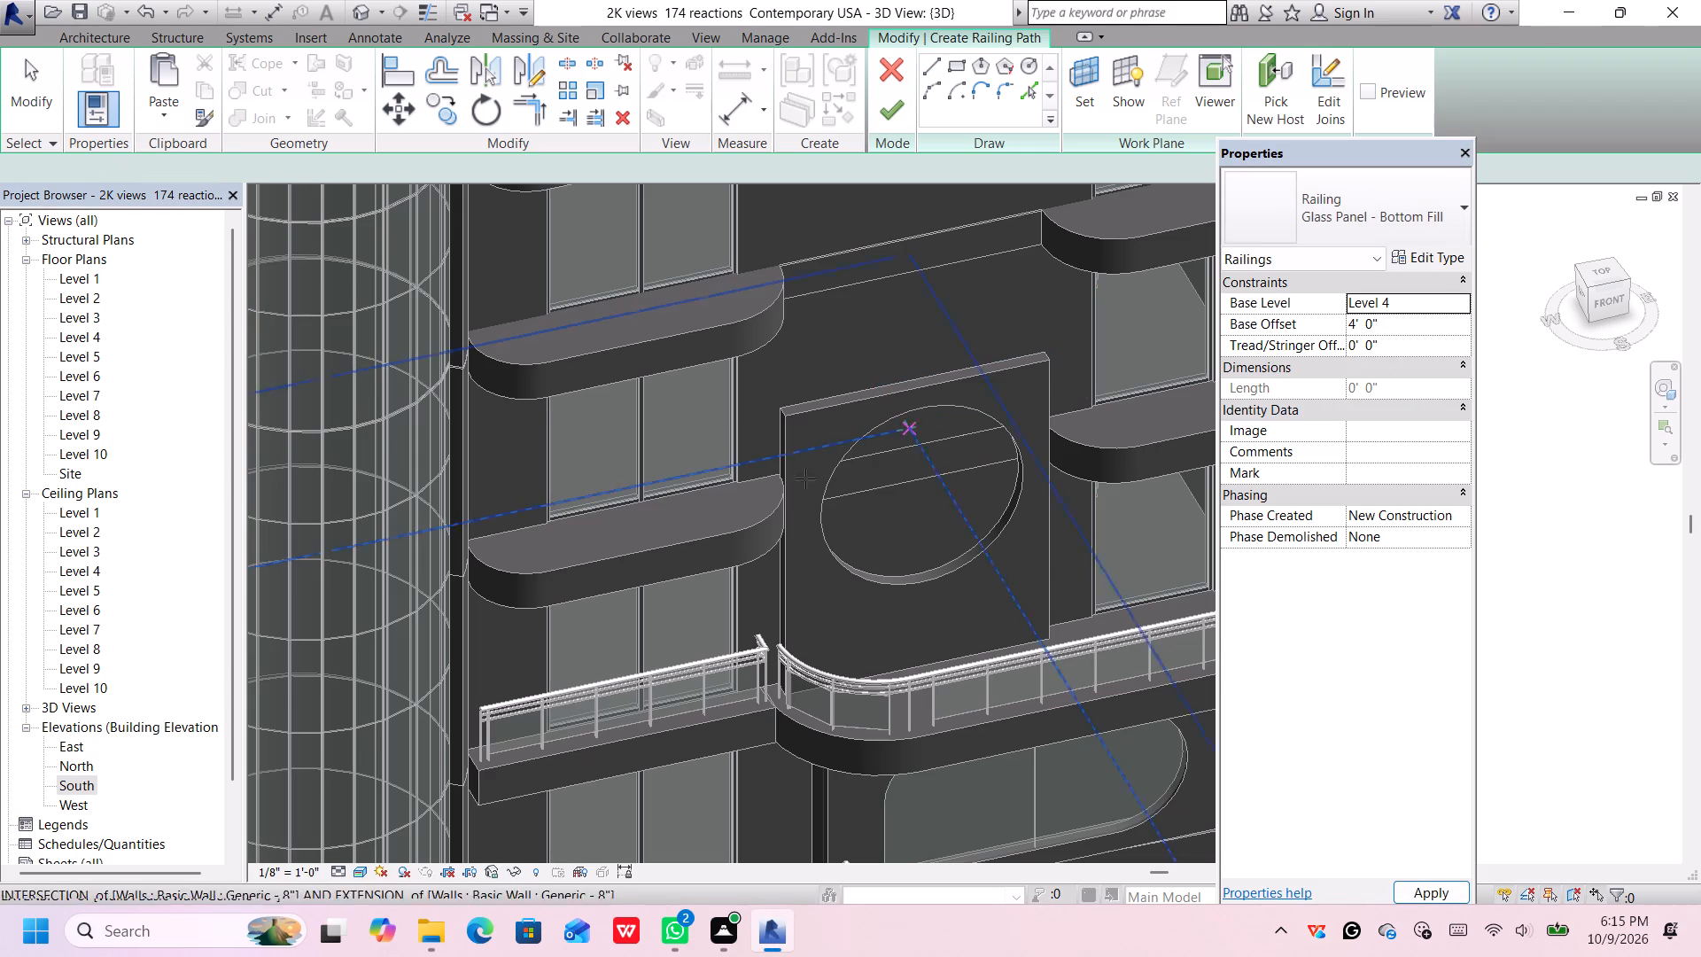
pyautogui.scroll(2, 541, 521)
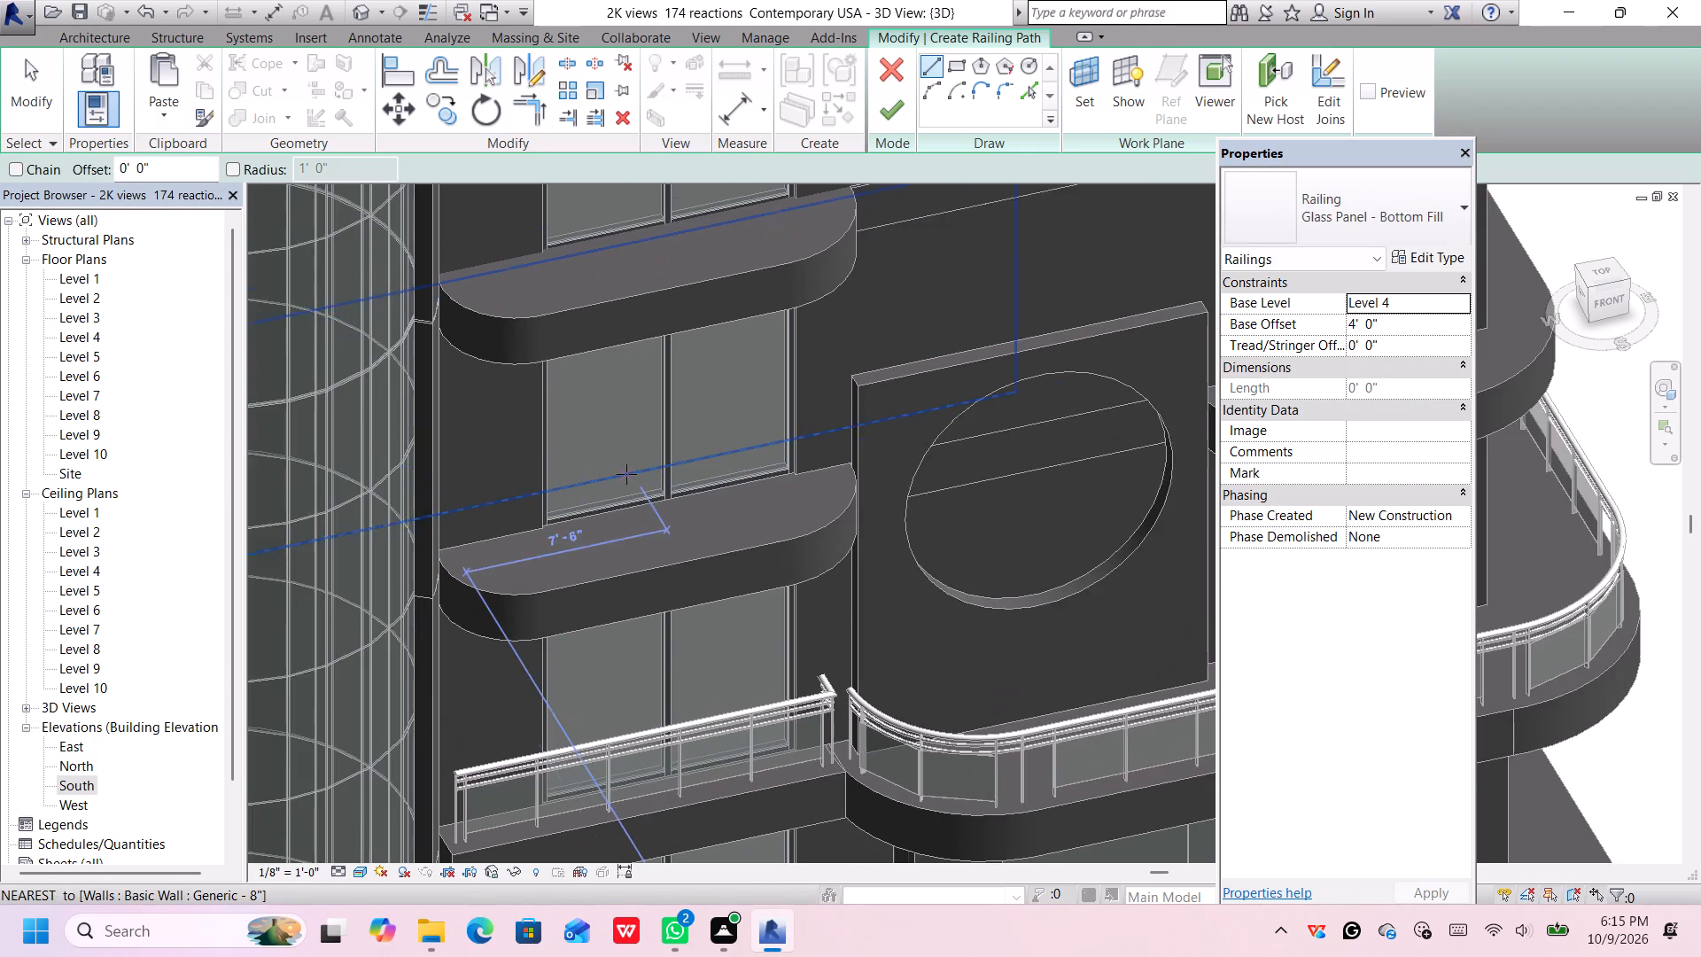
pyautogui.scroll(2, 626, 474)
pyautogui.scroll(2, 504, 610)
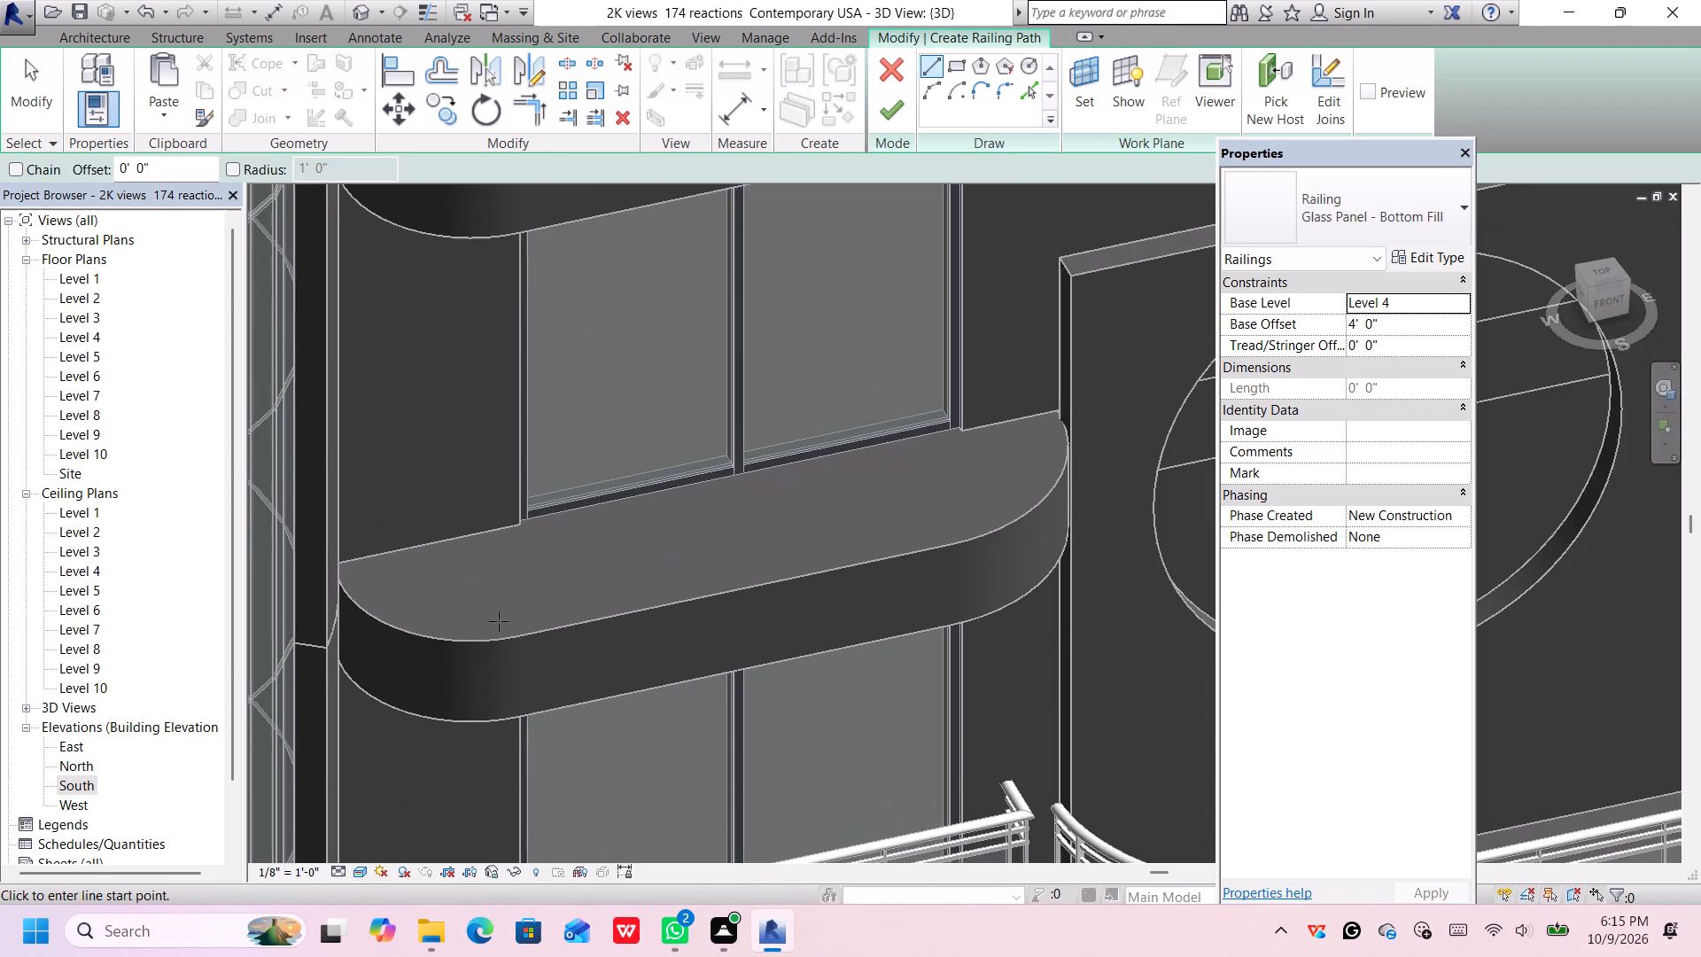
pyautogui.click(503, 616)
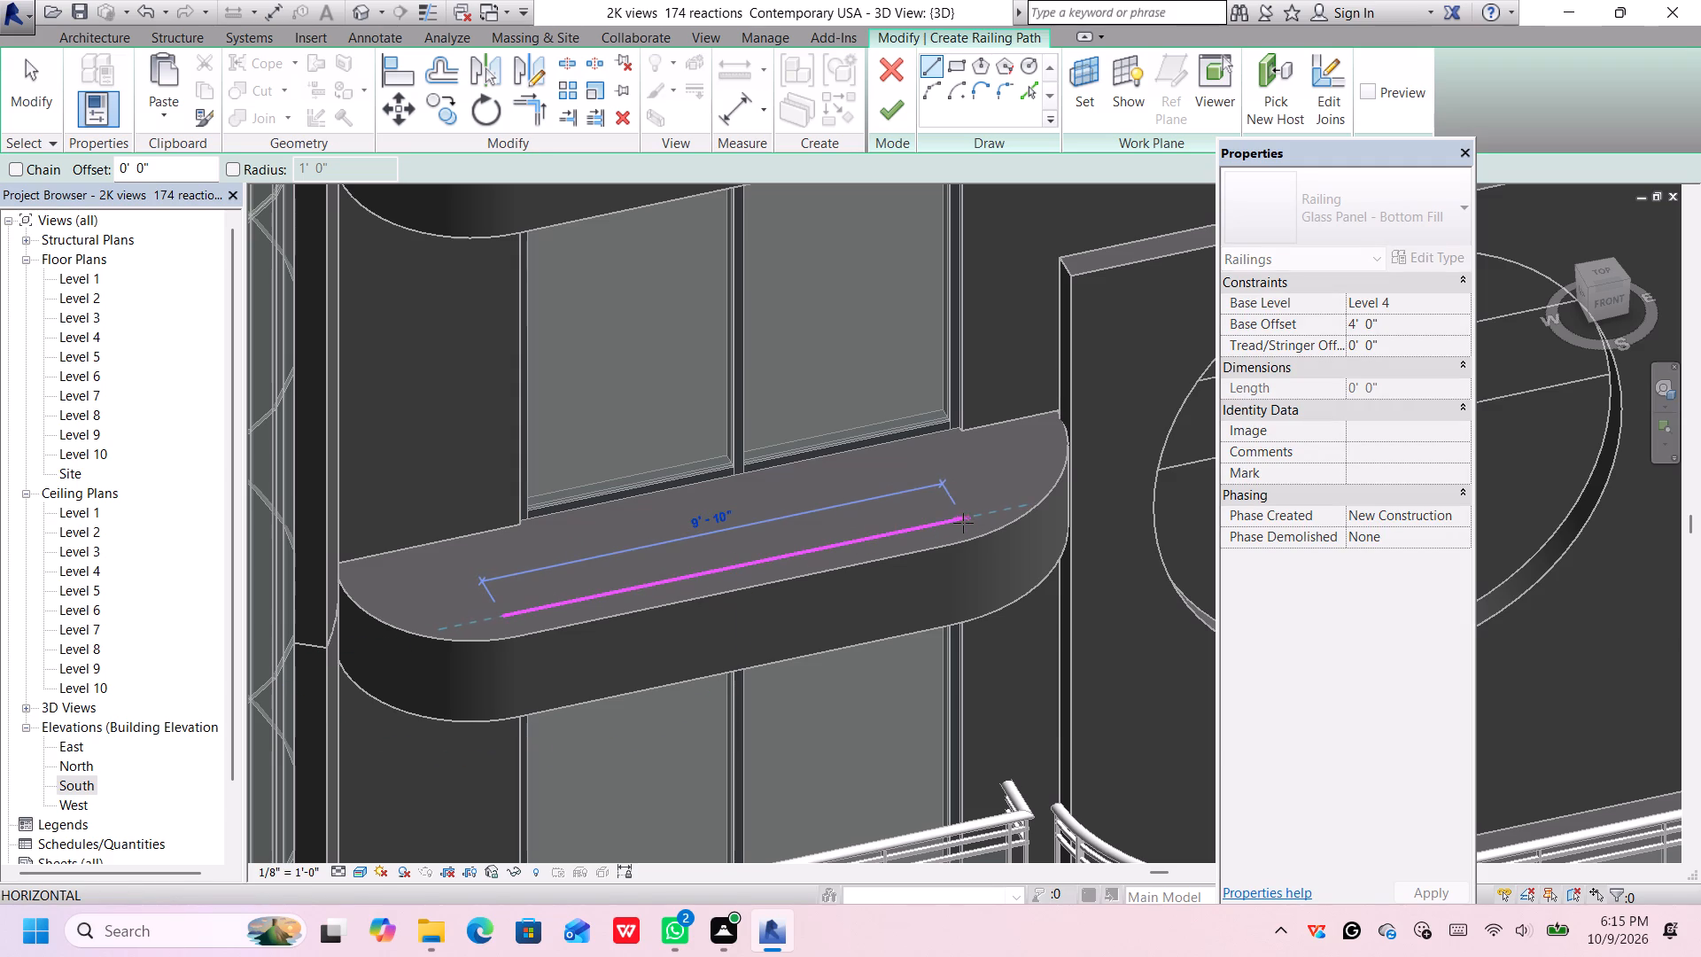
pyautogui.click(967, 521)
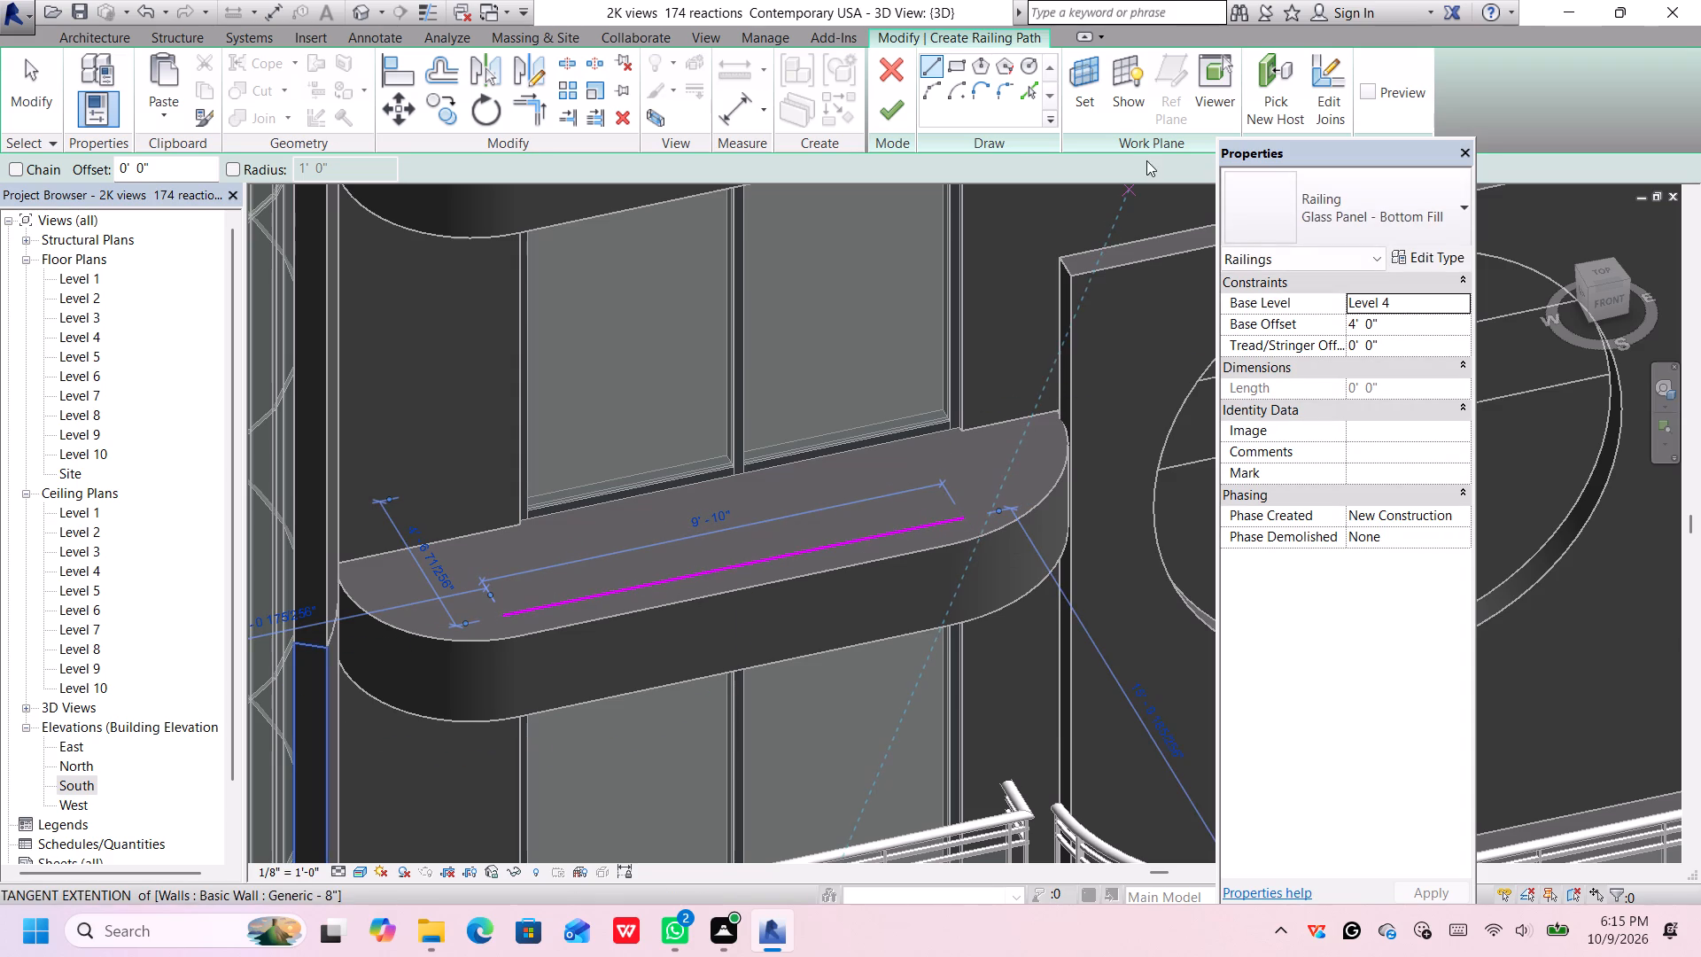
# Add arcs from both ends of the straight path back to the wall, following the balcony's rounded corners; dismiss the blank notification window.
pyautogui.click(925, 92)
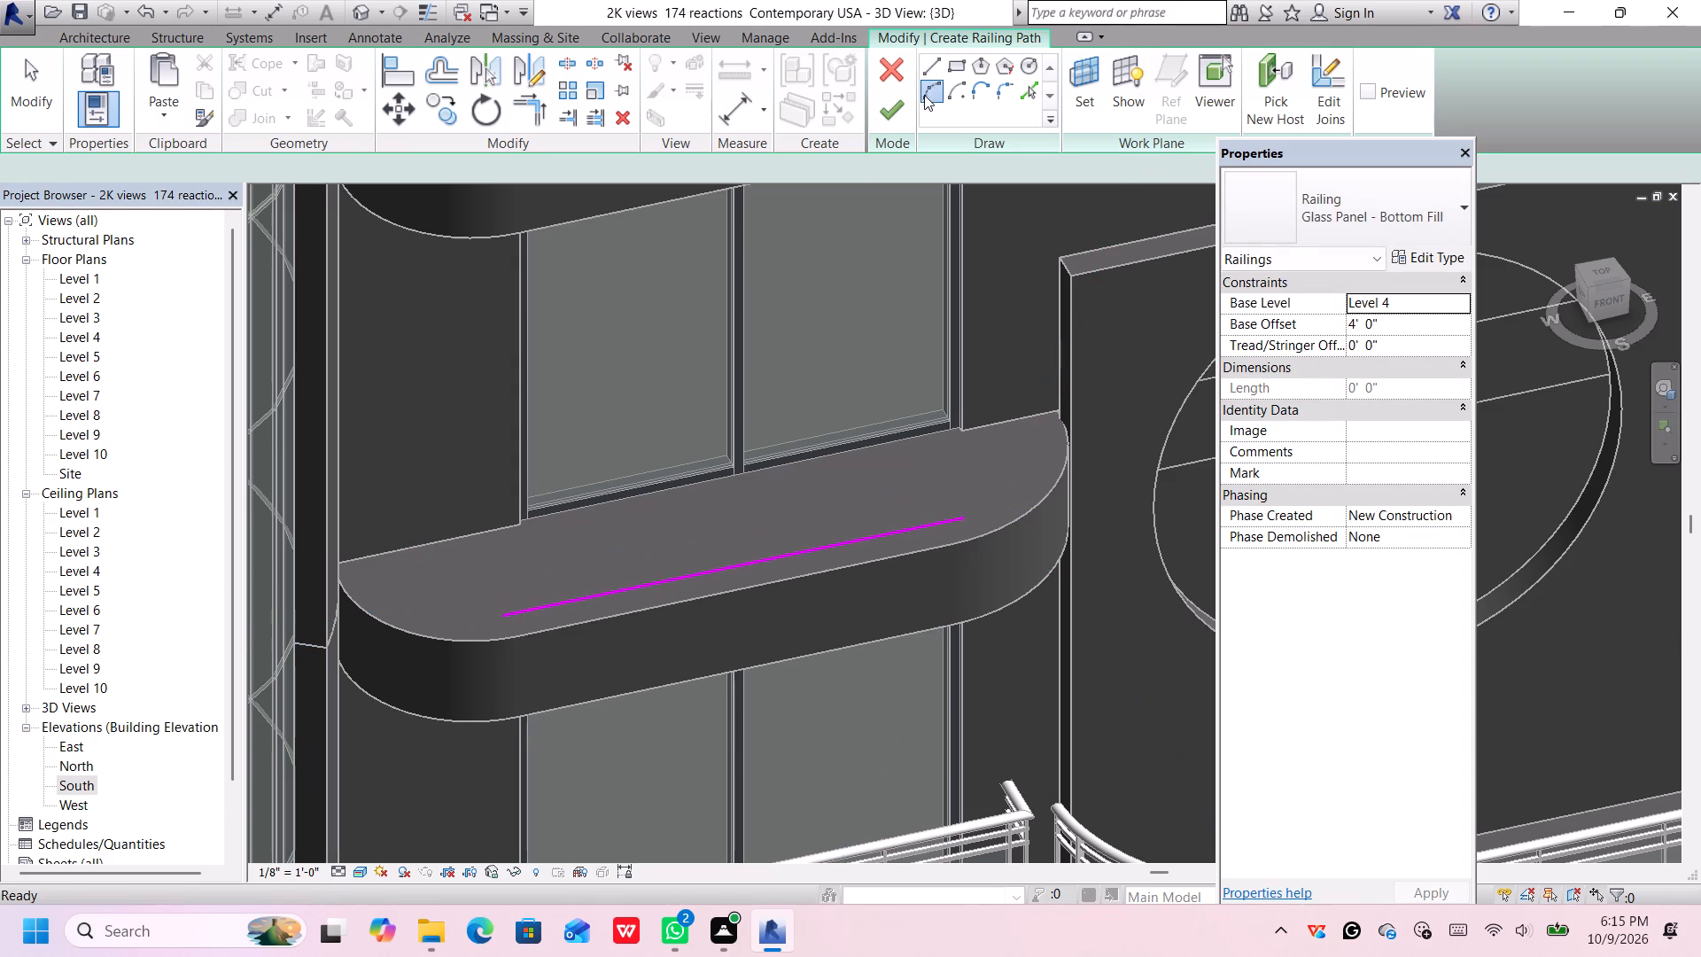
pyautogui.click(1043, 415)
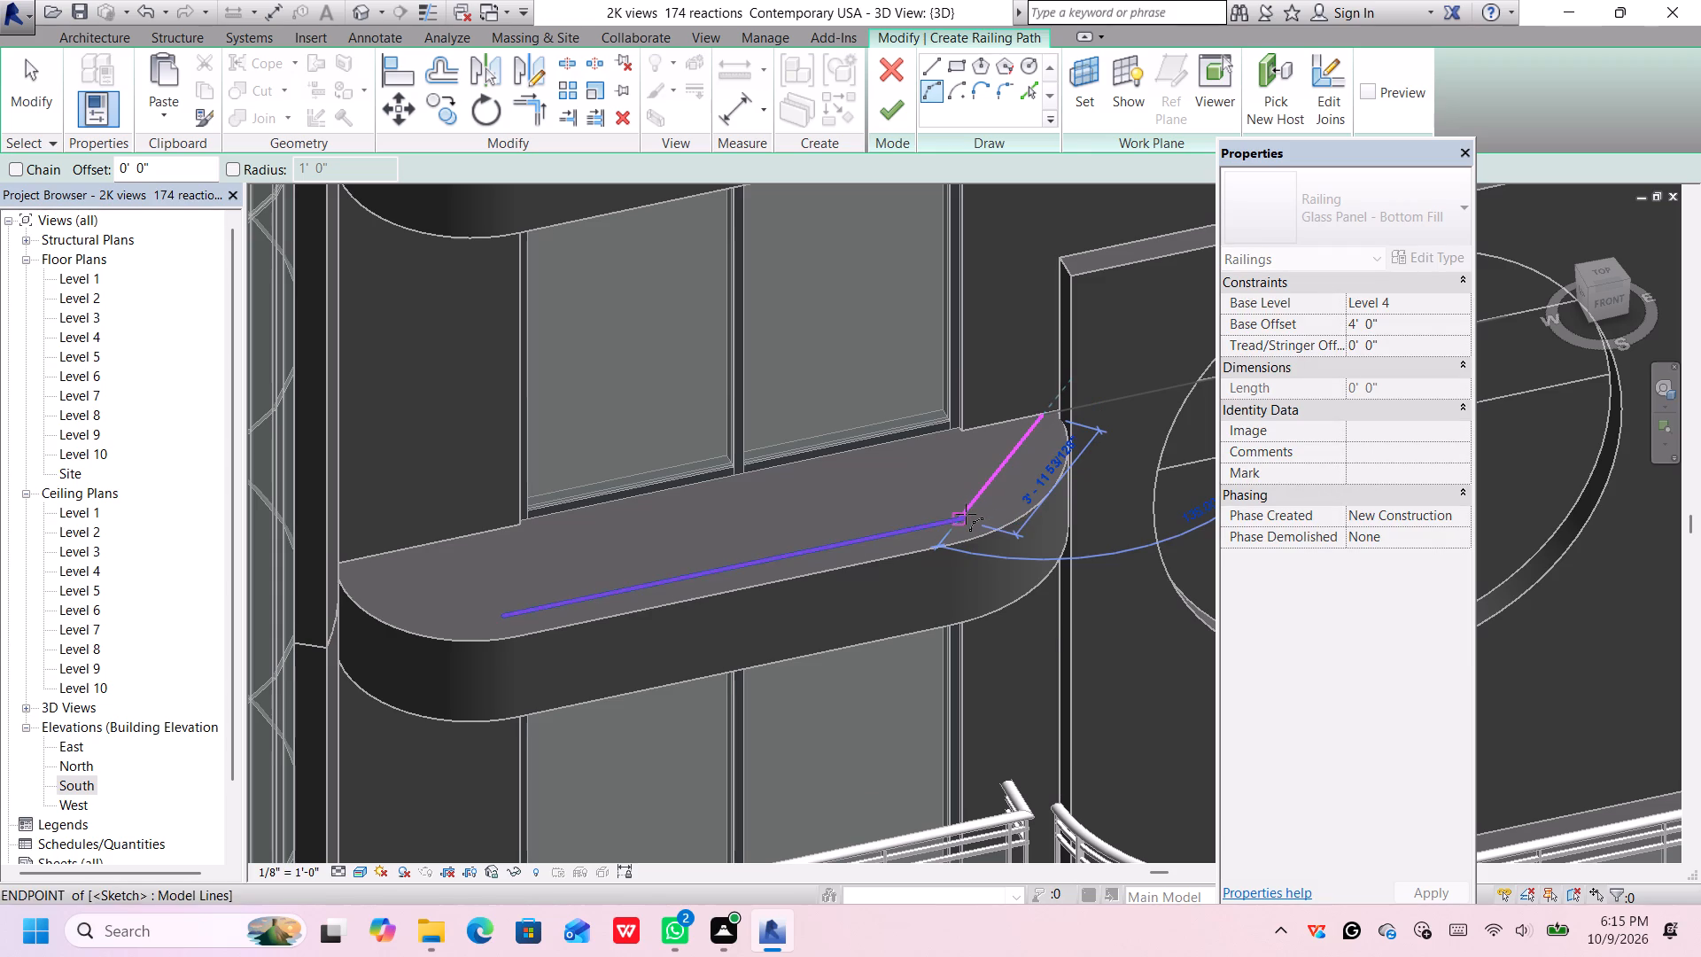
pyautogui.click(966, 514)
pyautogui.click(1031, 474)
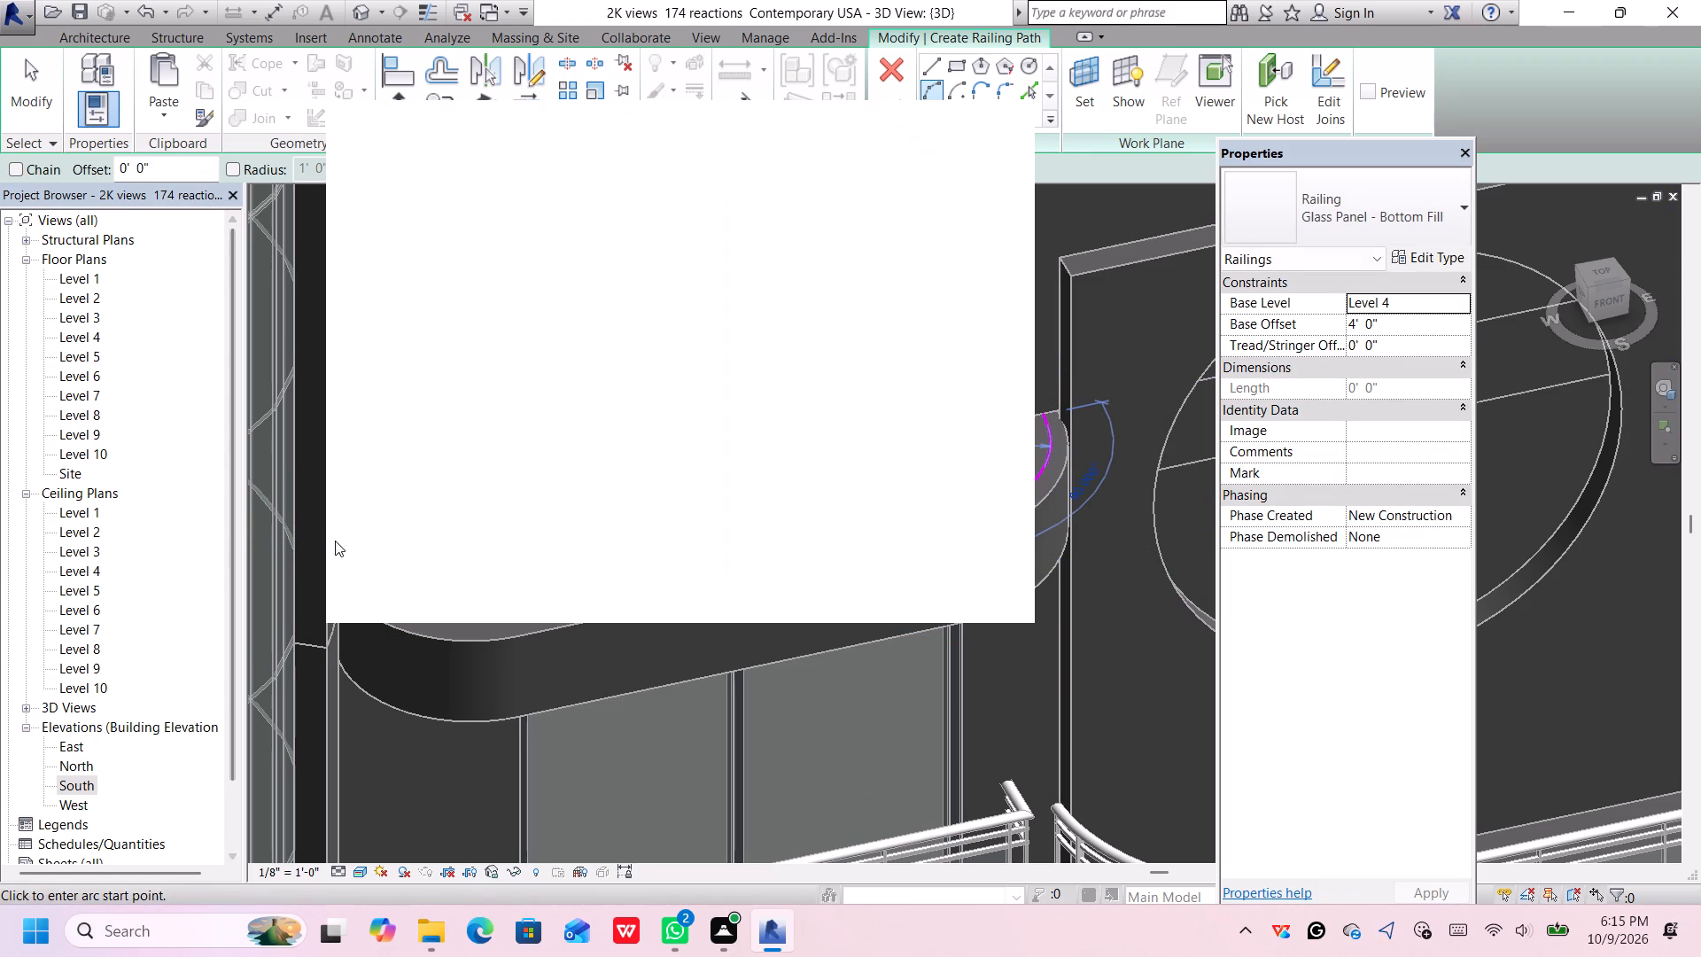
pyautogui.click(993, 133)
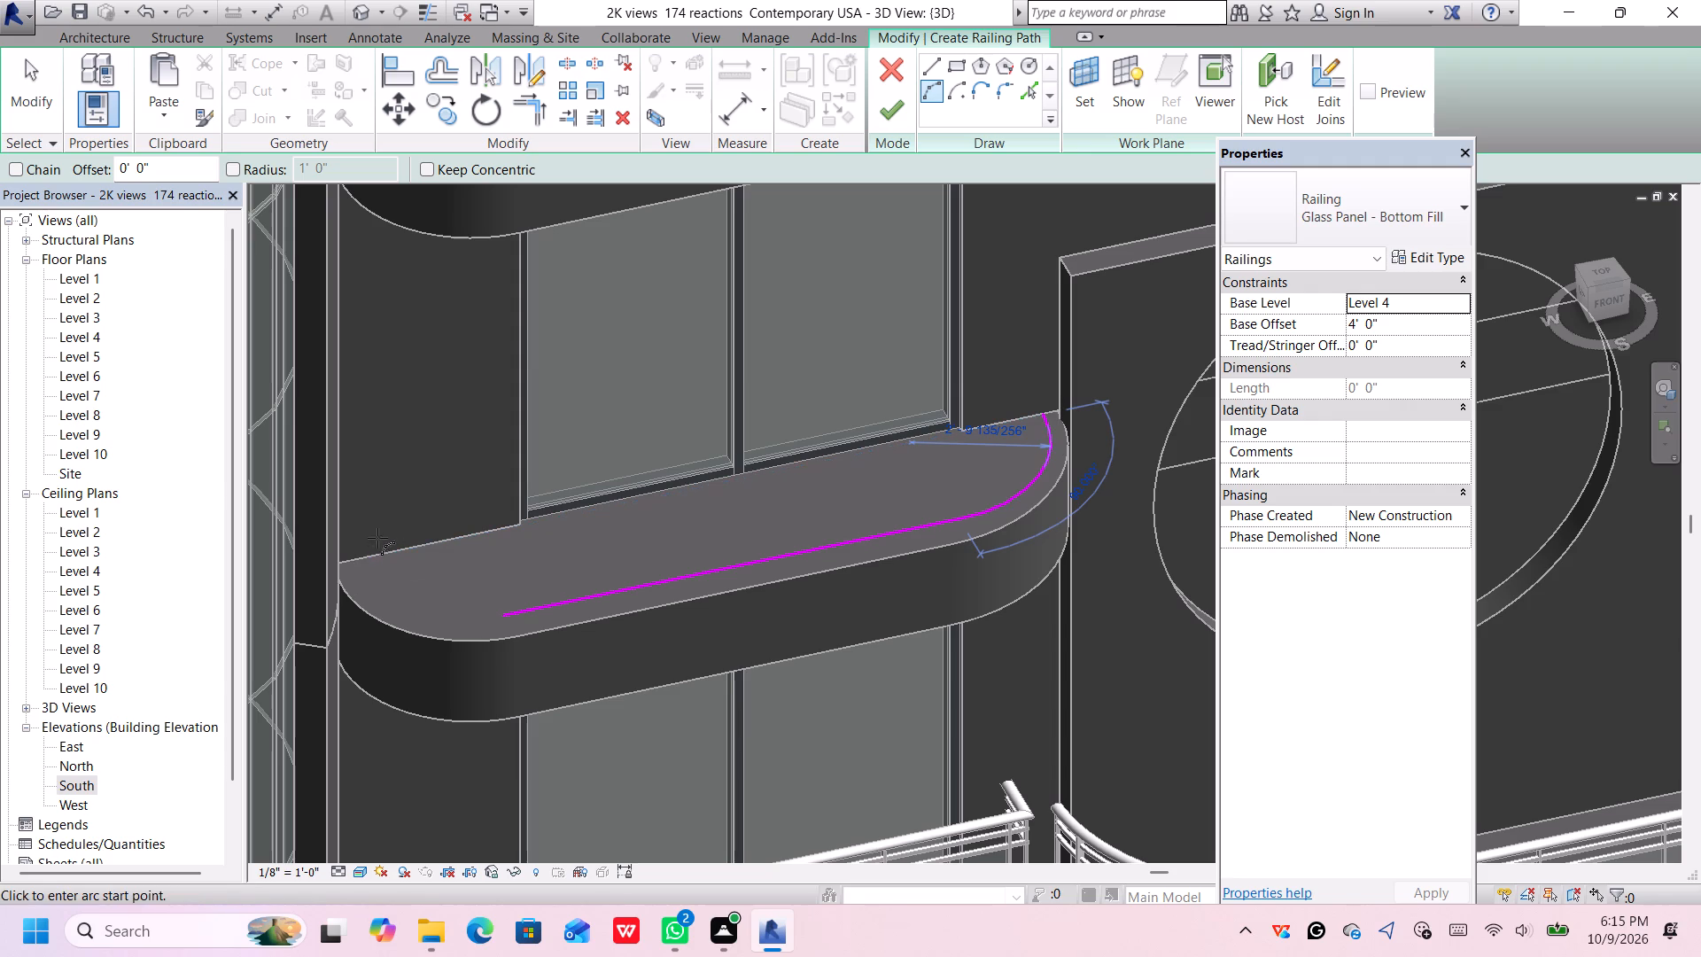
pyautogui.click(346, 564)
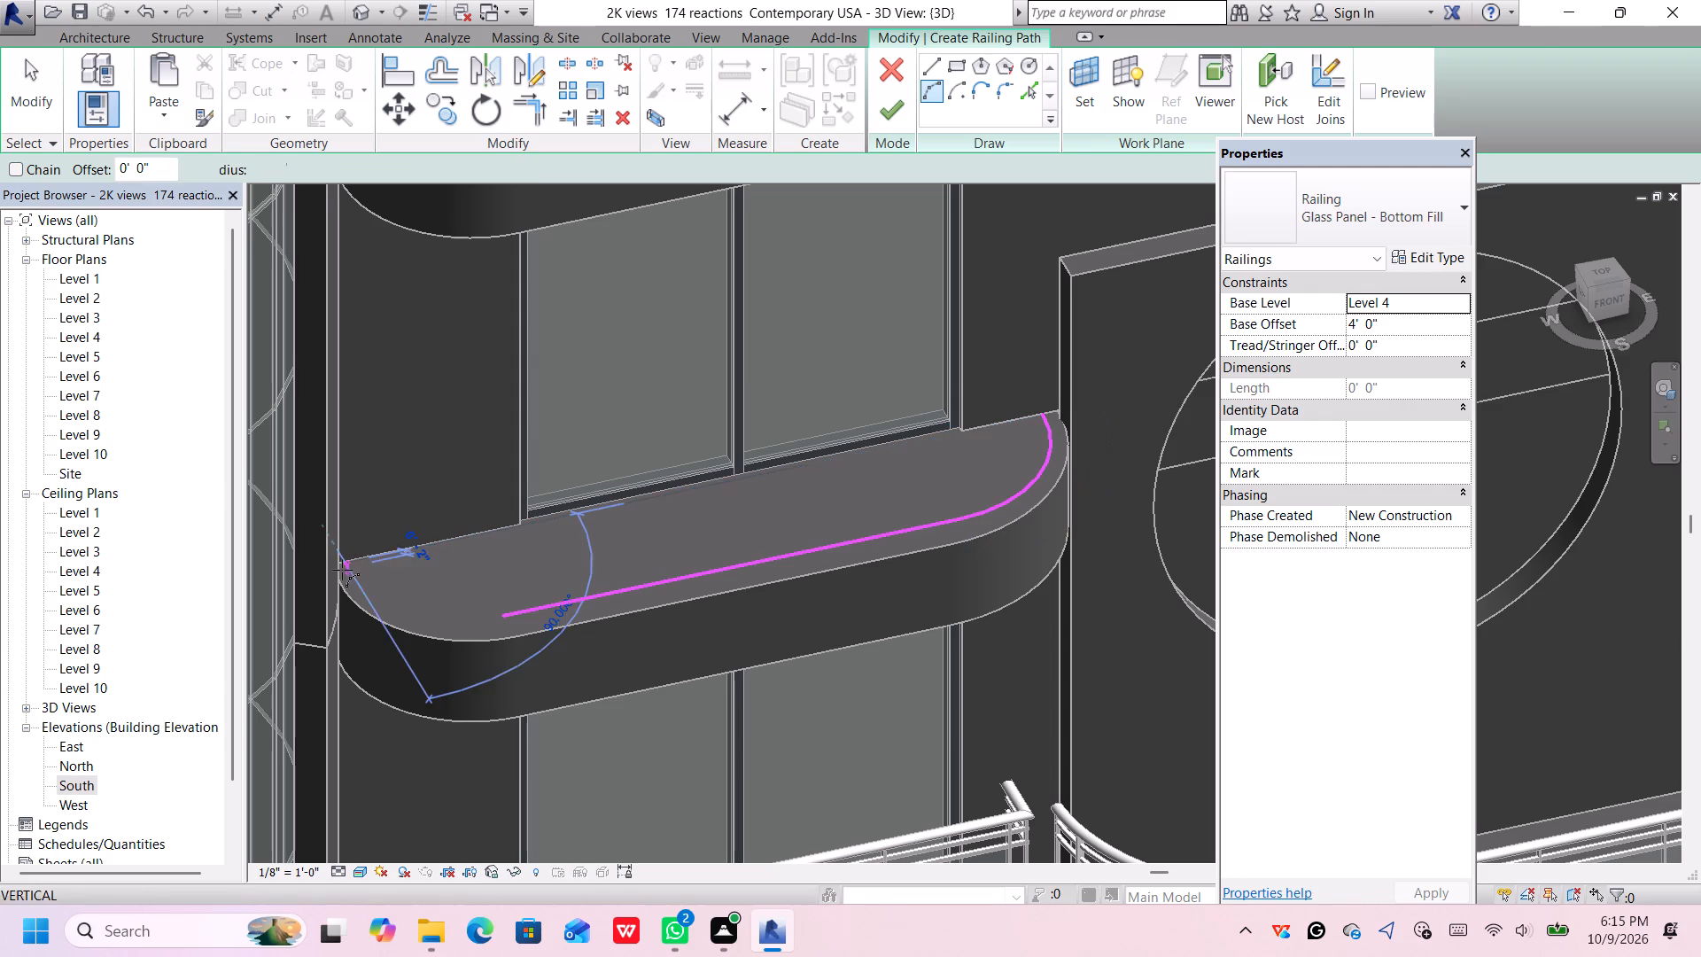
pyautogui.scroll(1, 501, 618)
pyautogui.click(501, 616)
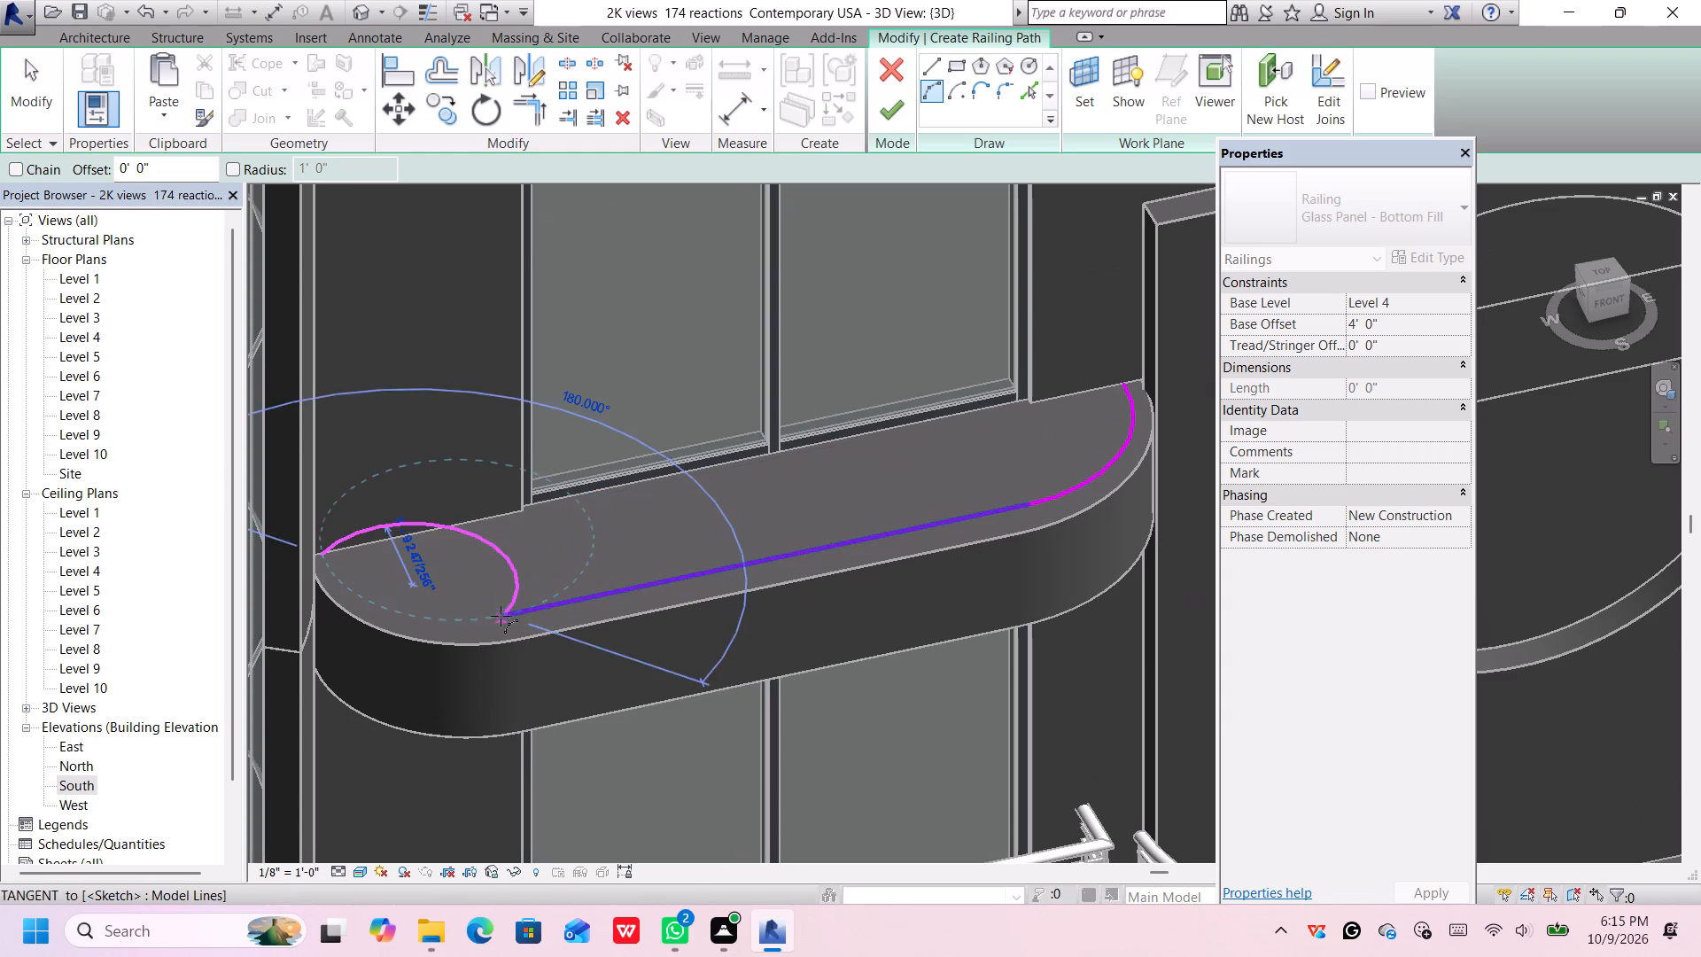
pyautogui.click(400, 615)
# Set the railing's base offset to 6'.
pyautogui.scroll(-3, 704, 447)
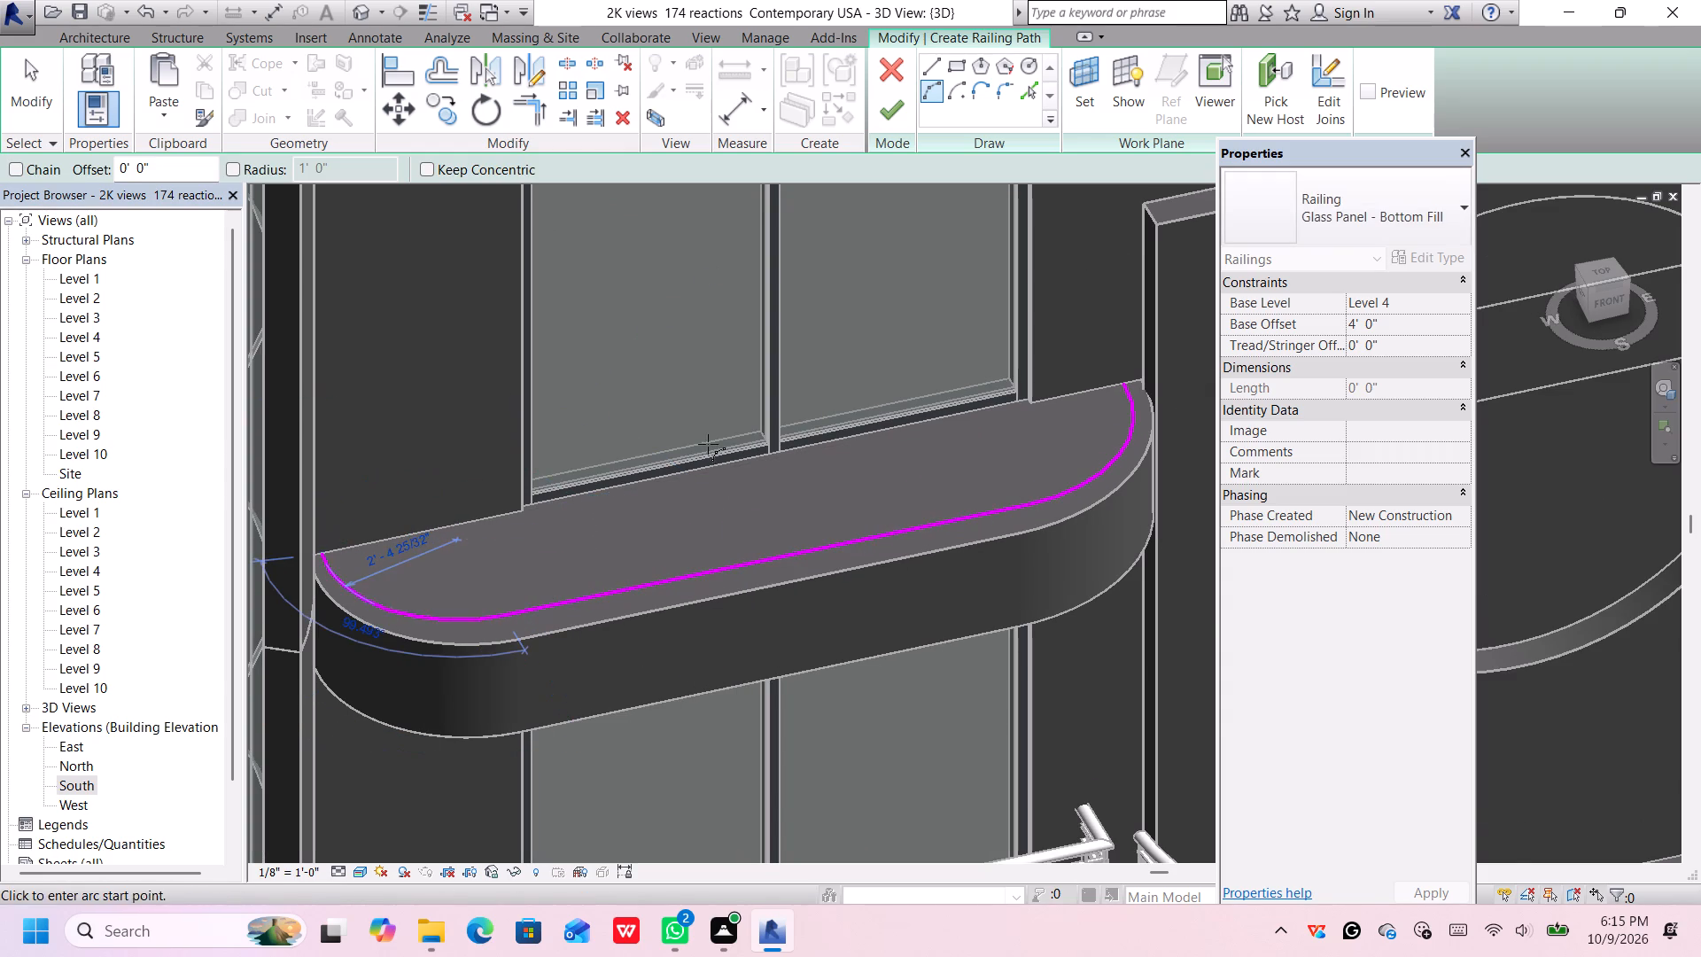
pyautogui.scroll(-4, 708, 444)
pyautogui.scroll(-2, 995, 412)
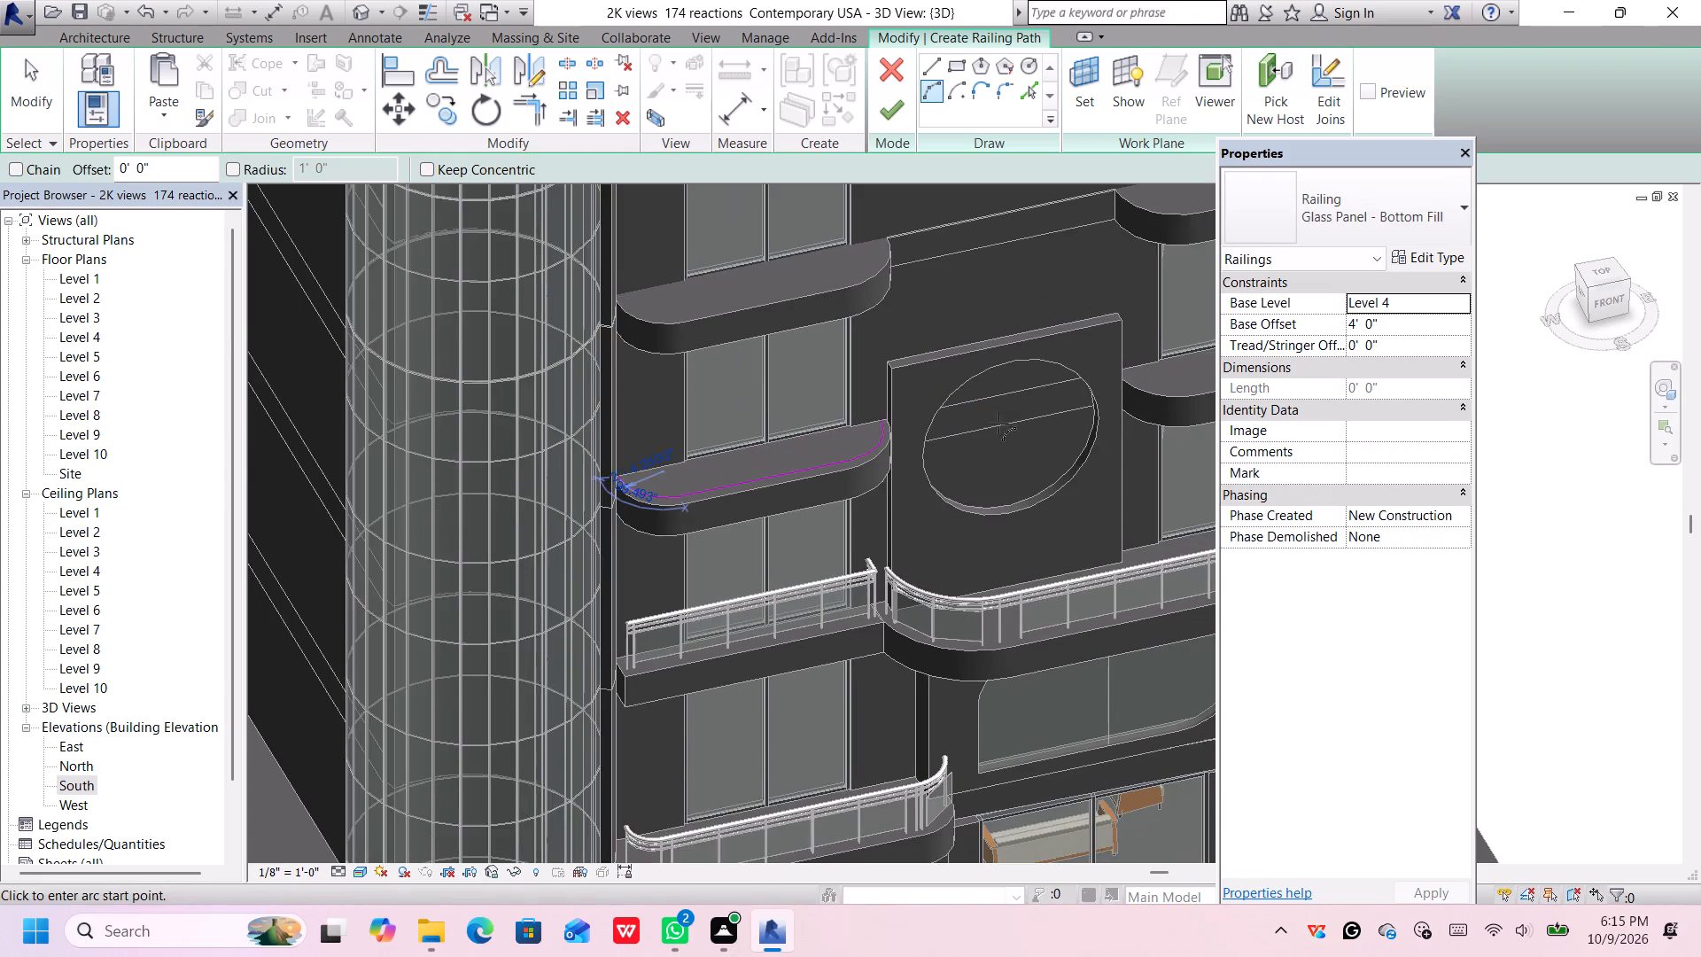
pyautogui.moveTo(1107, 463); pyautogui.dragTo(808, 513, button='middle')
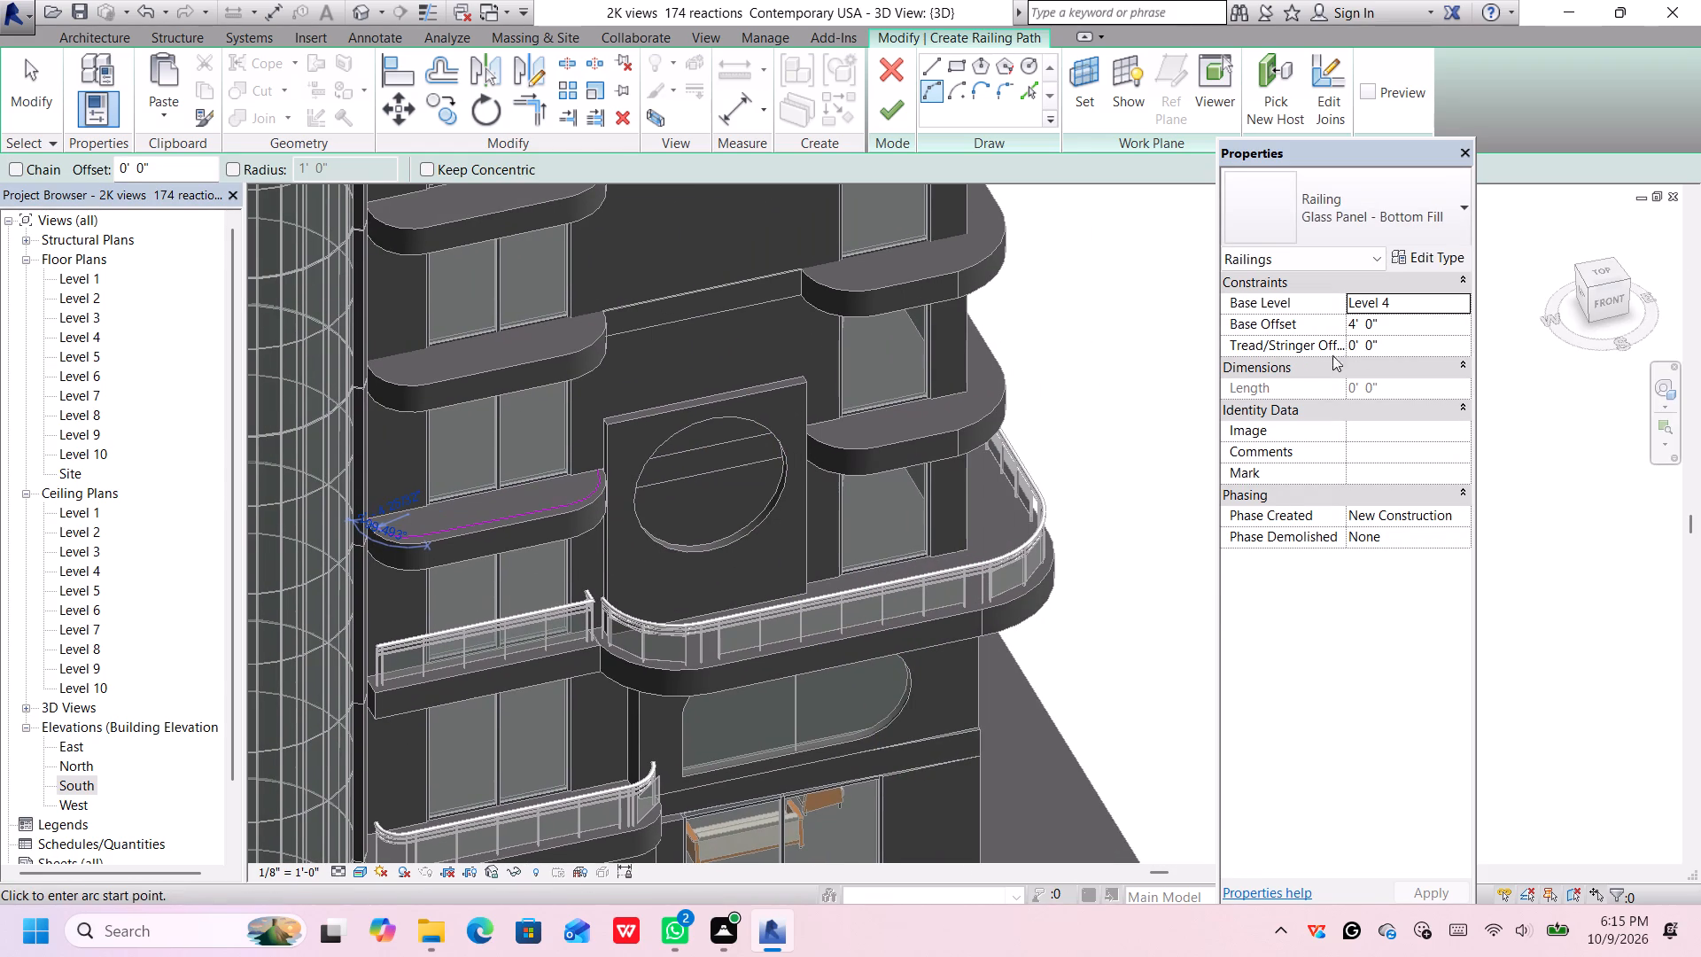
pyautogui.click(1412, 324)
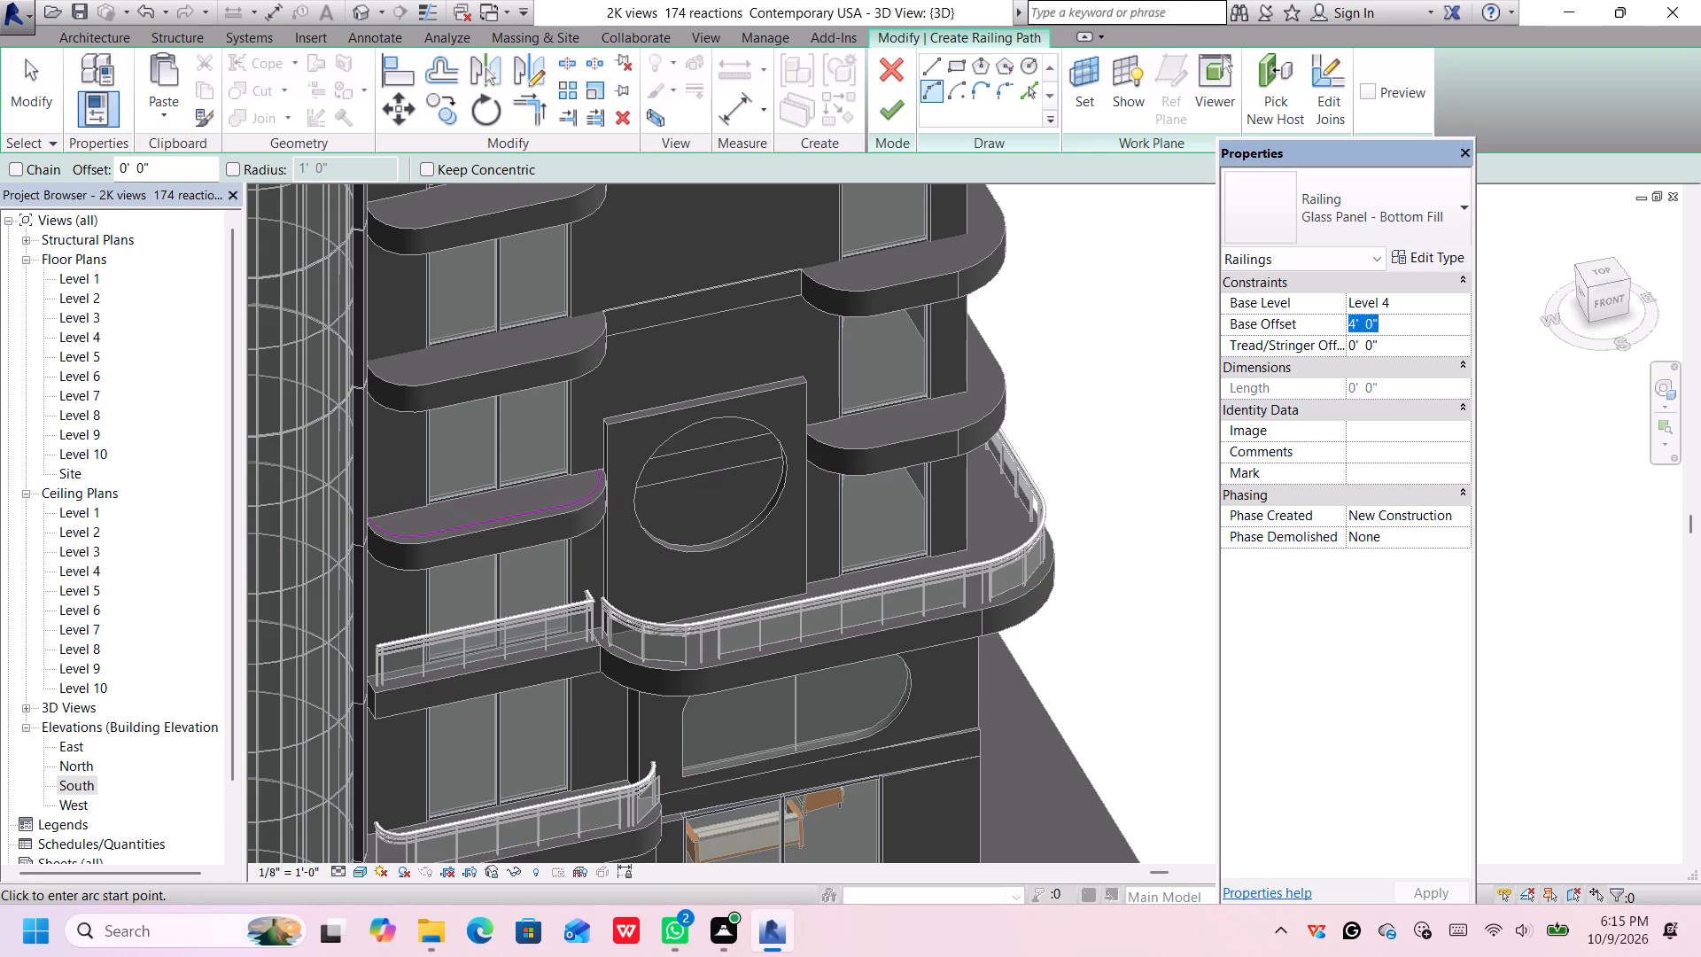
pyautogui.press('BackSpace')
pyautogui.write("6'")
pyautogui.press('Return')
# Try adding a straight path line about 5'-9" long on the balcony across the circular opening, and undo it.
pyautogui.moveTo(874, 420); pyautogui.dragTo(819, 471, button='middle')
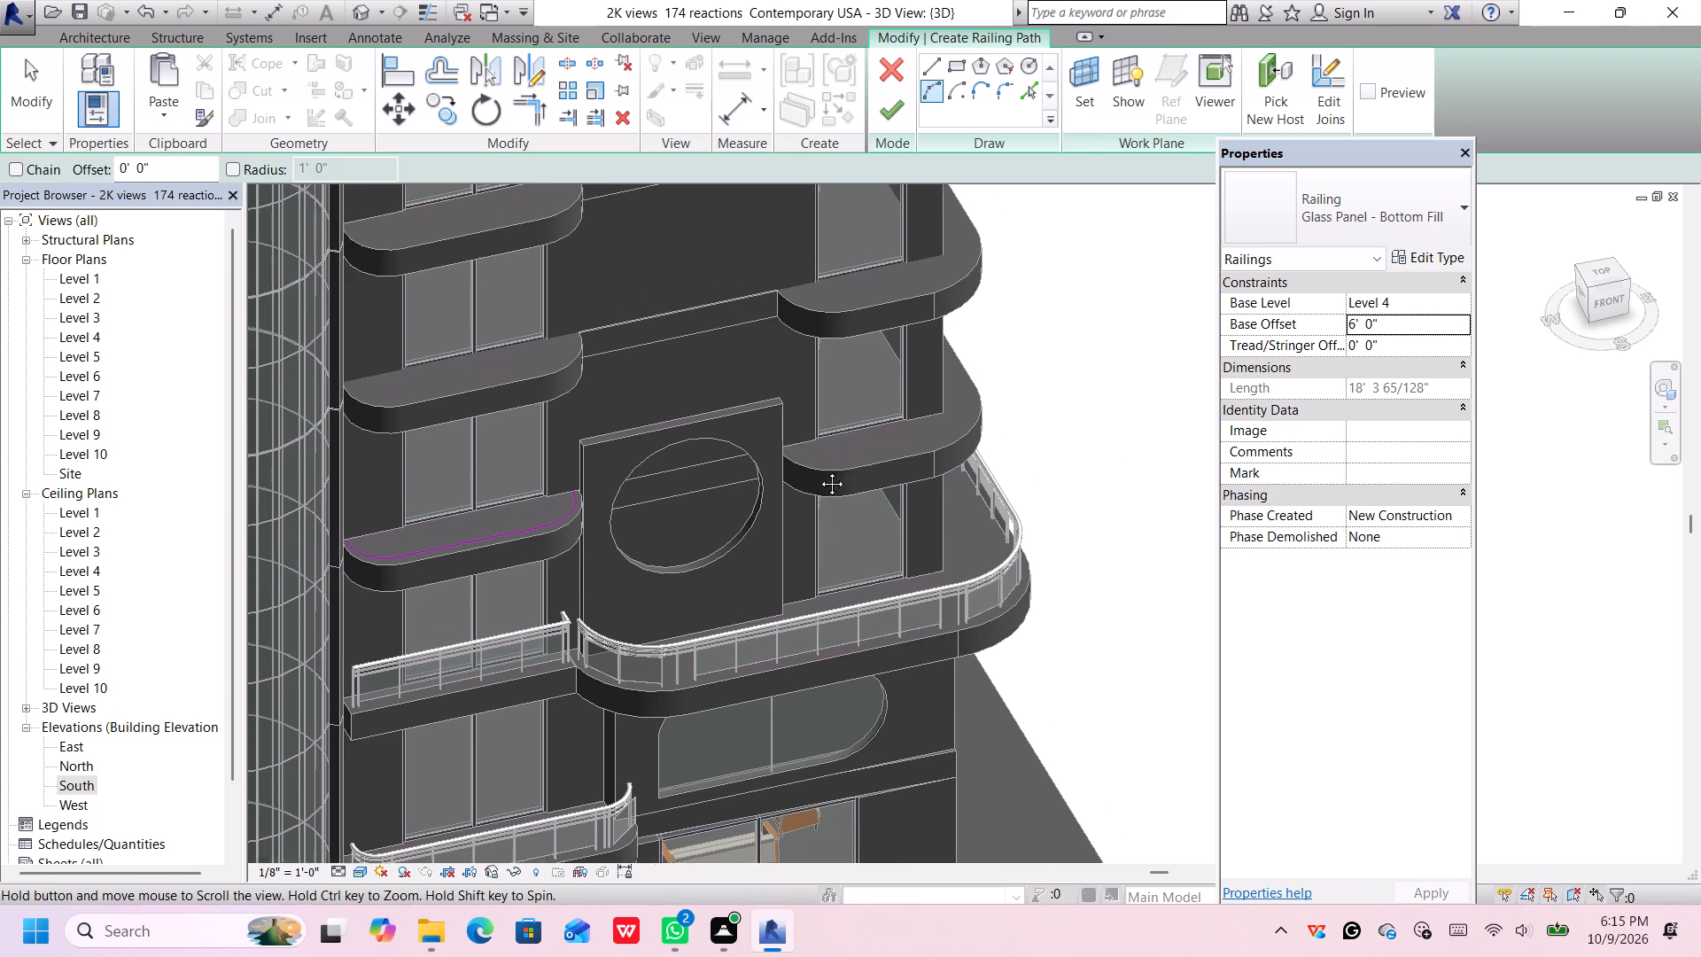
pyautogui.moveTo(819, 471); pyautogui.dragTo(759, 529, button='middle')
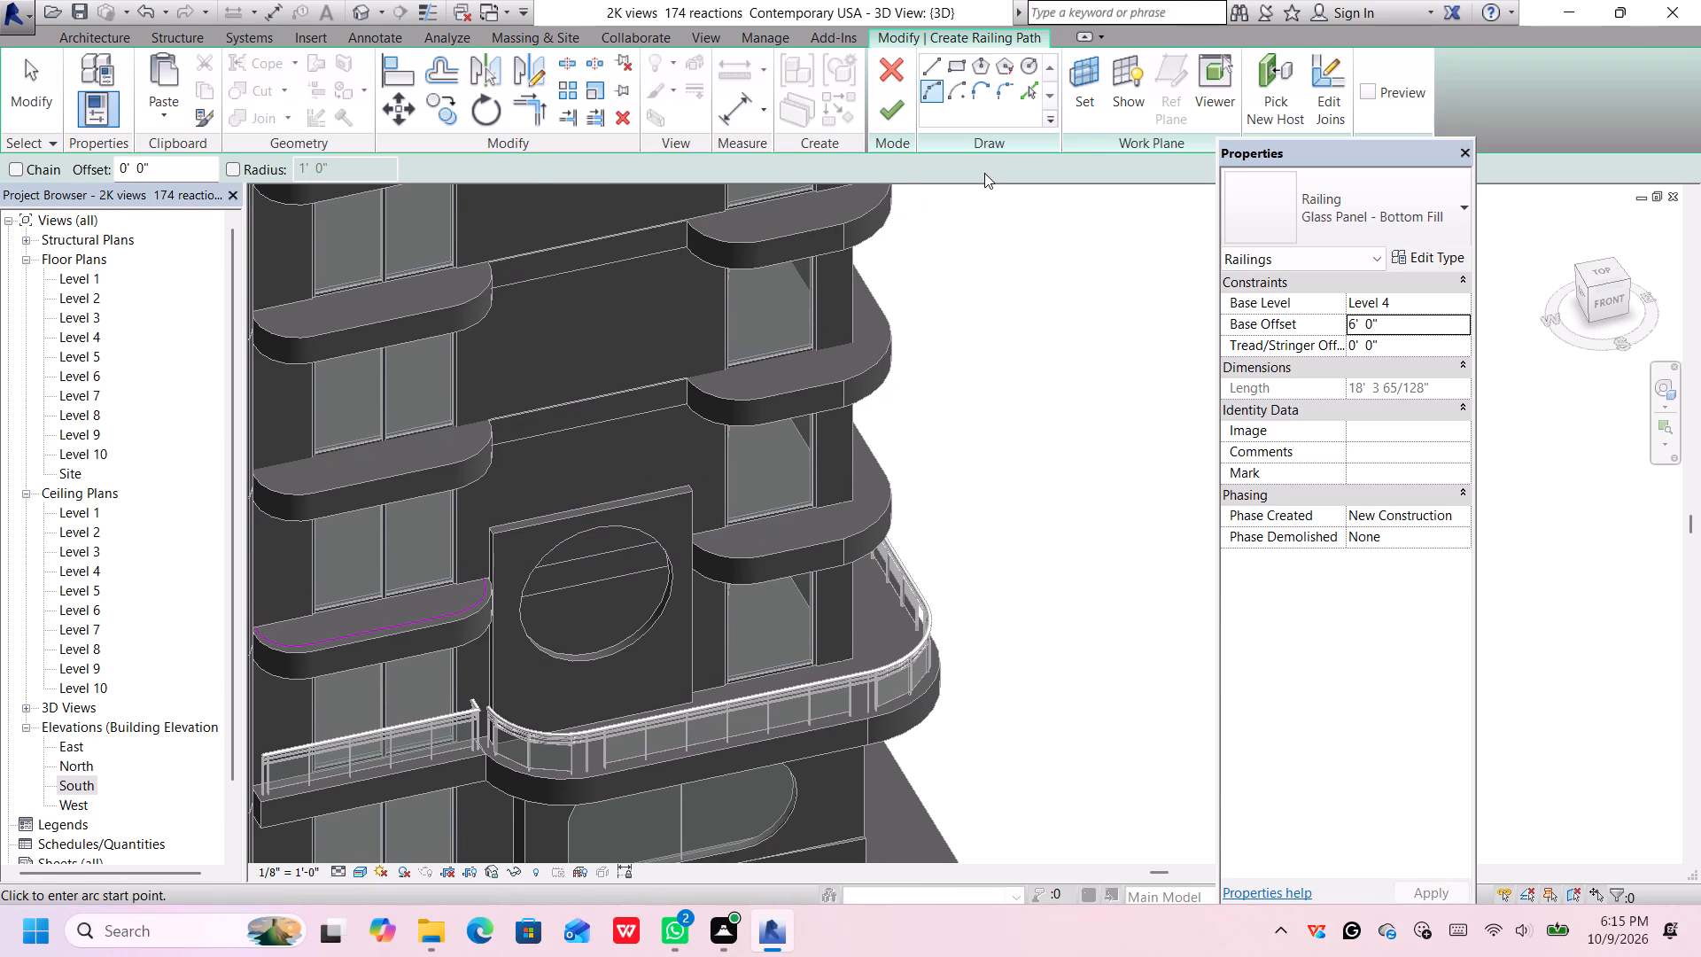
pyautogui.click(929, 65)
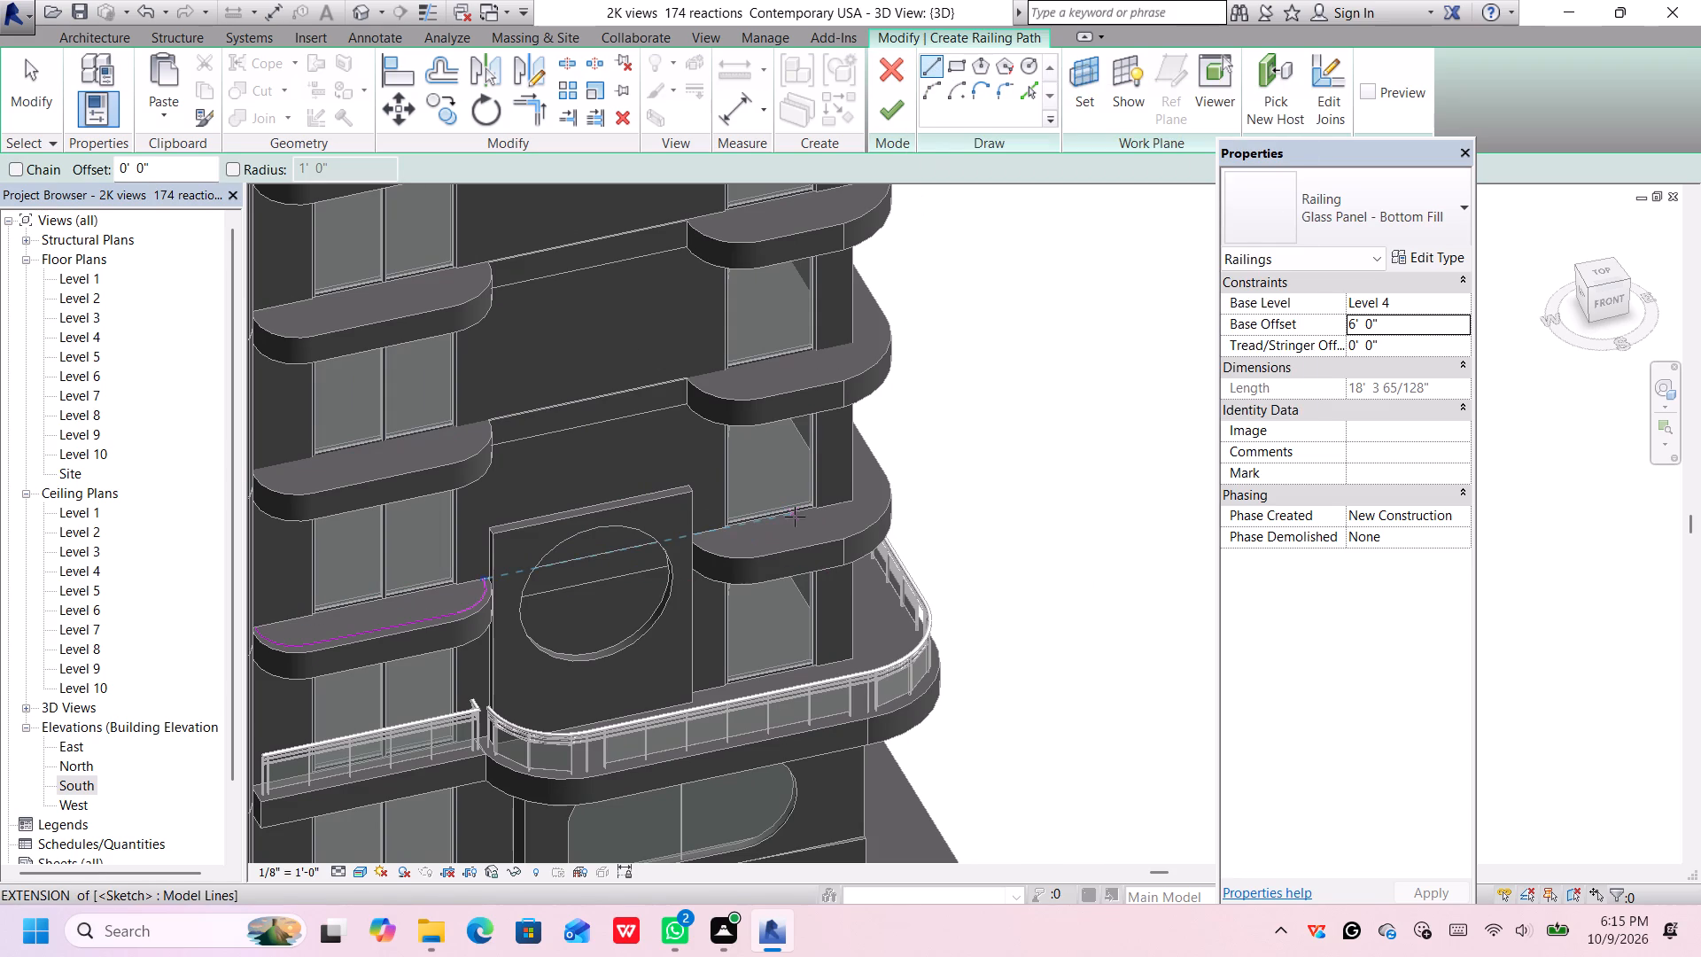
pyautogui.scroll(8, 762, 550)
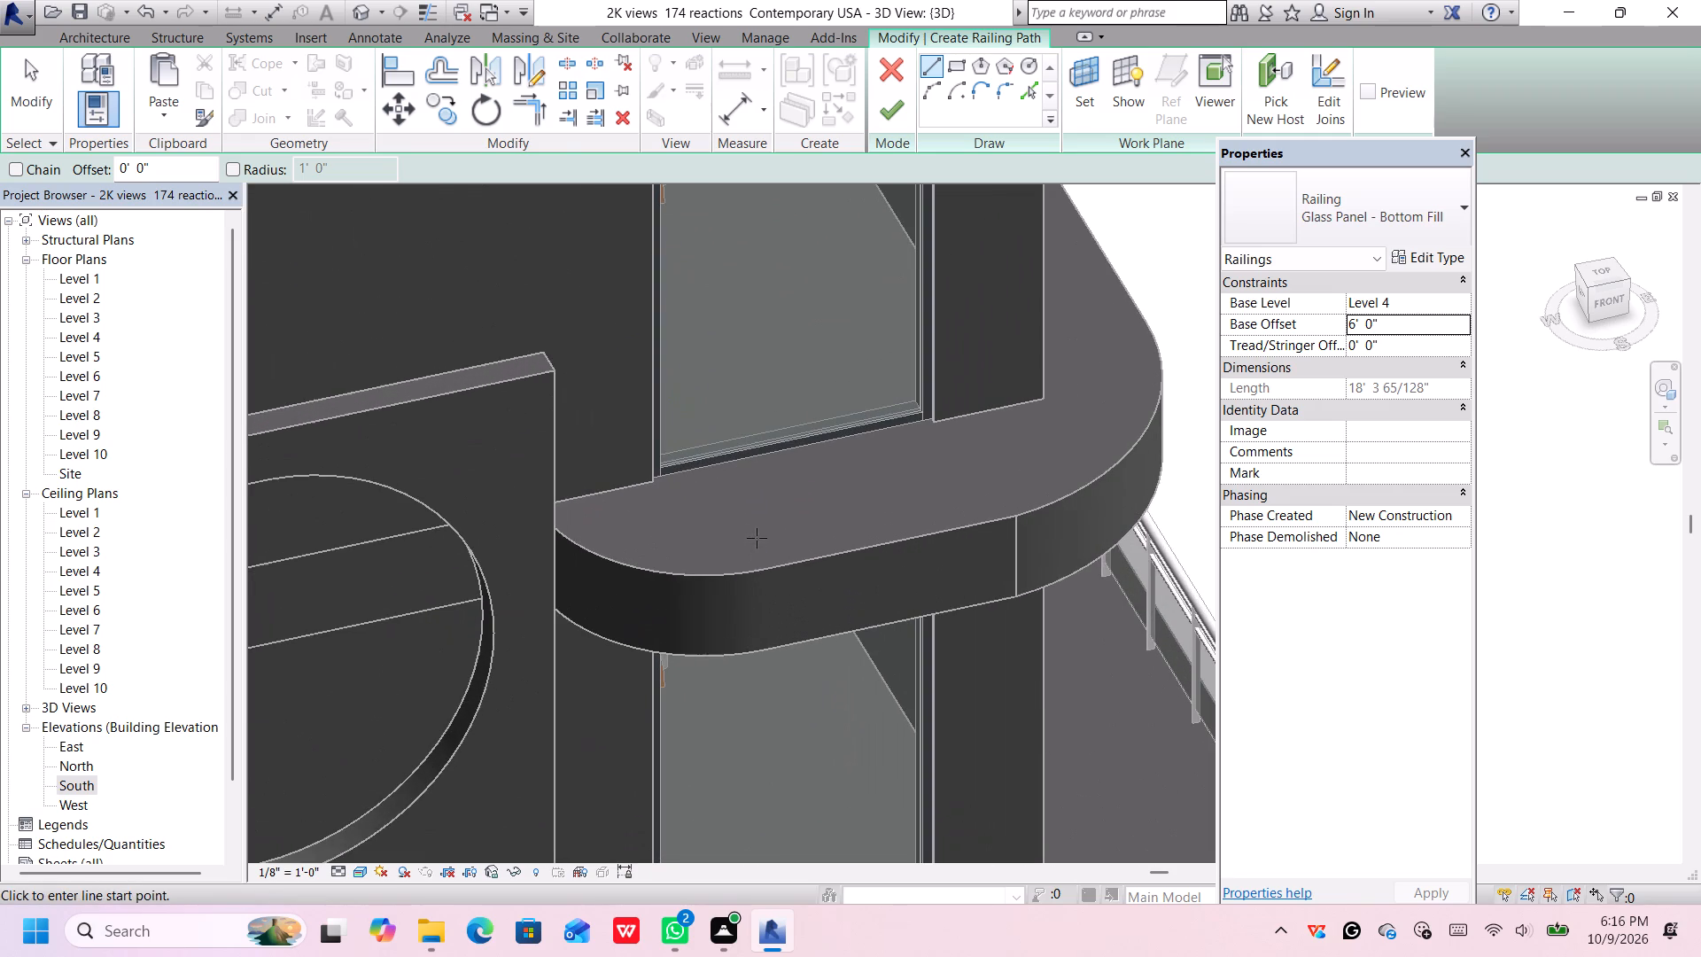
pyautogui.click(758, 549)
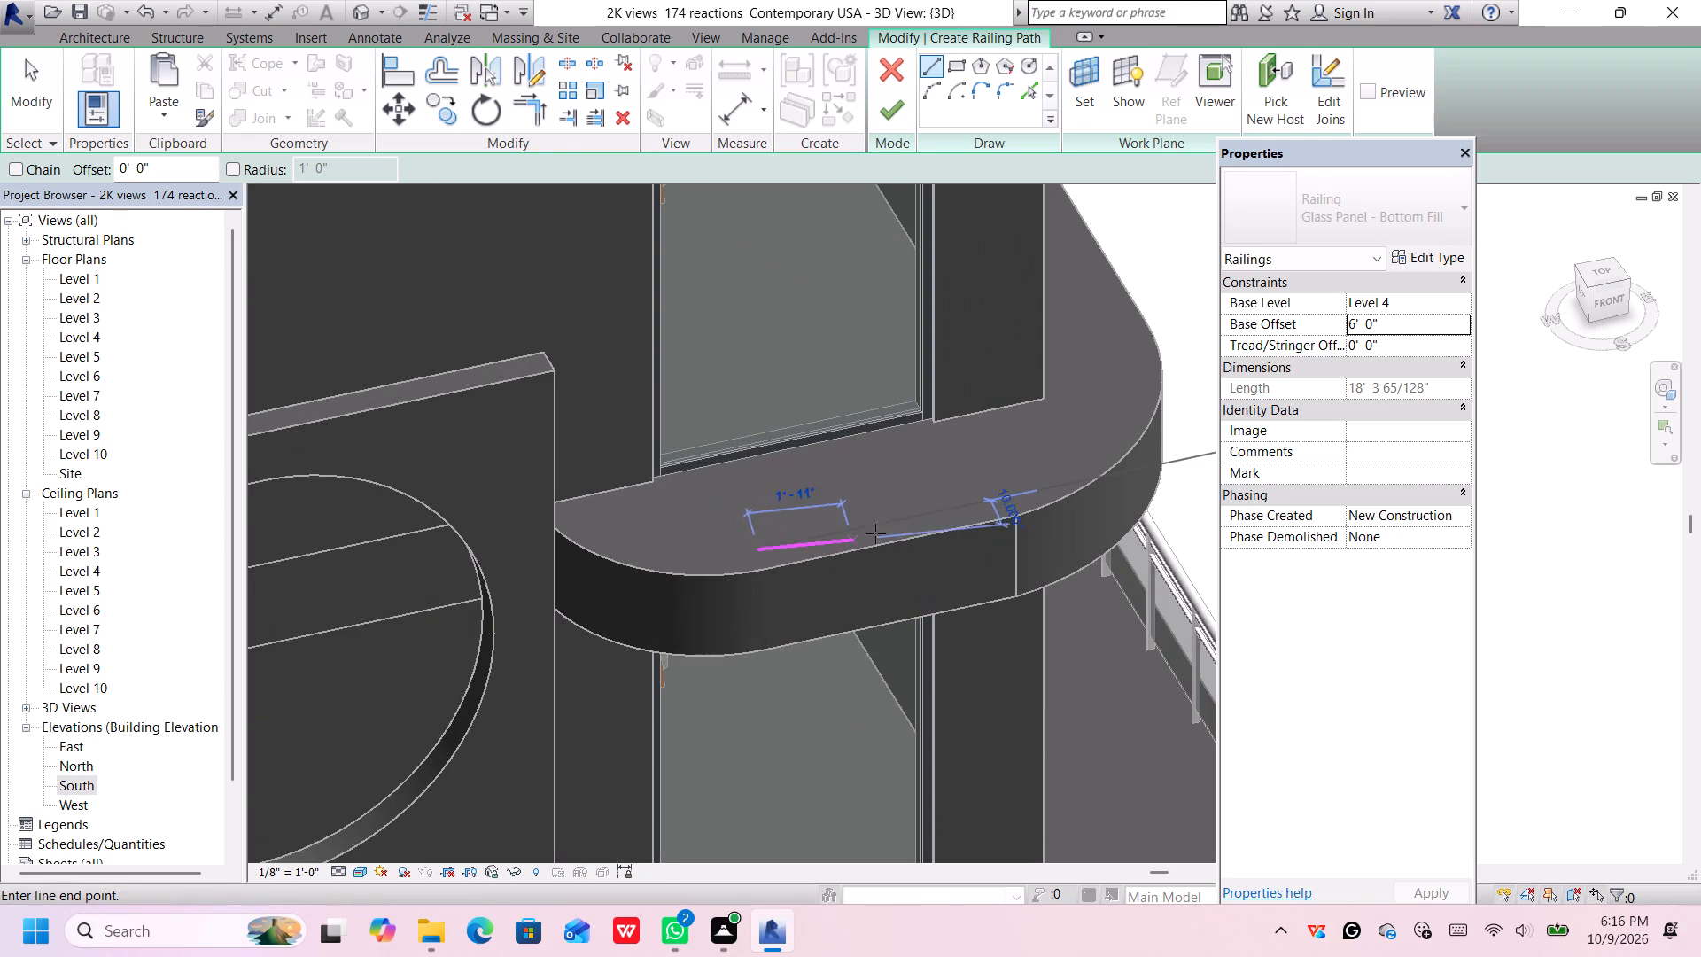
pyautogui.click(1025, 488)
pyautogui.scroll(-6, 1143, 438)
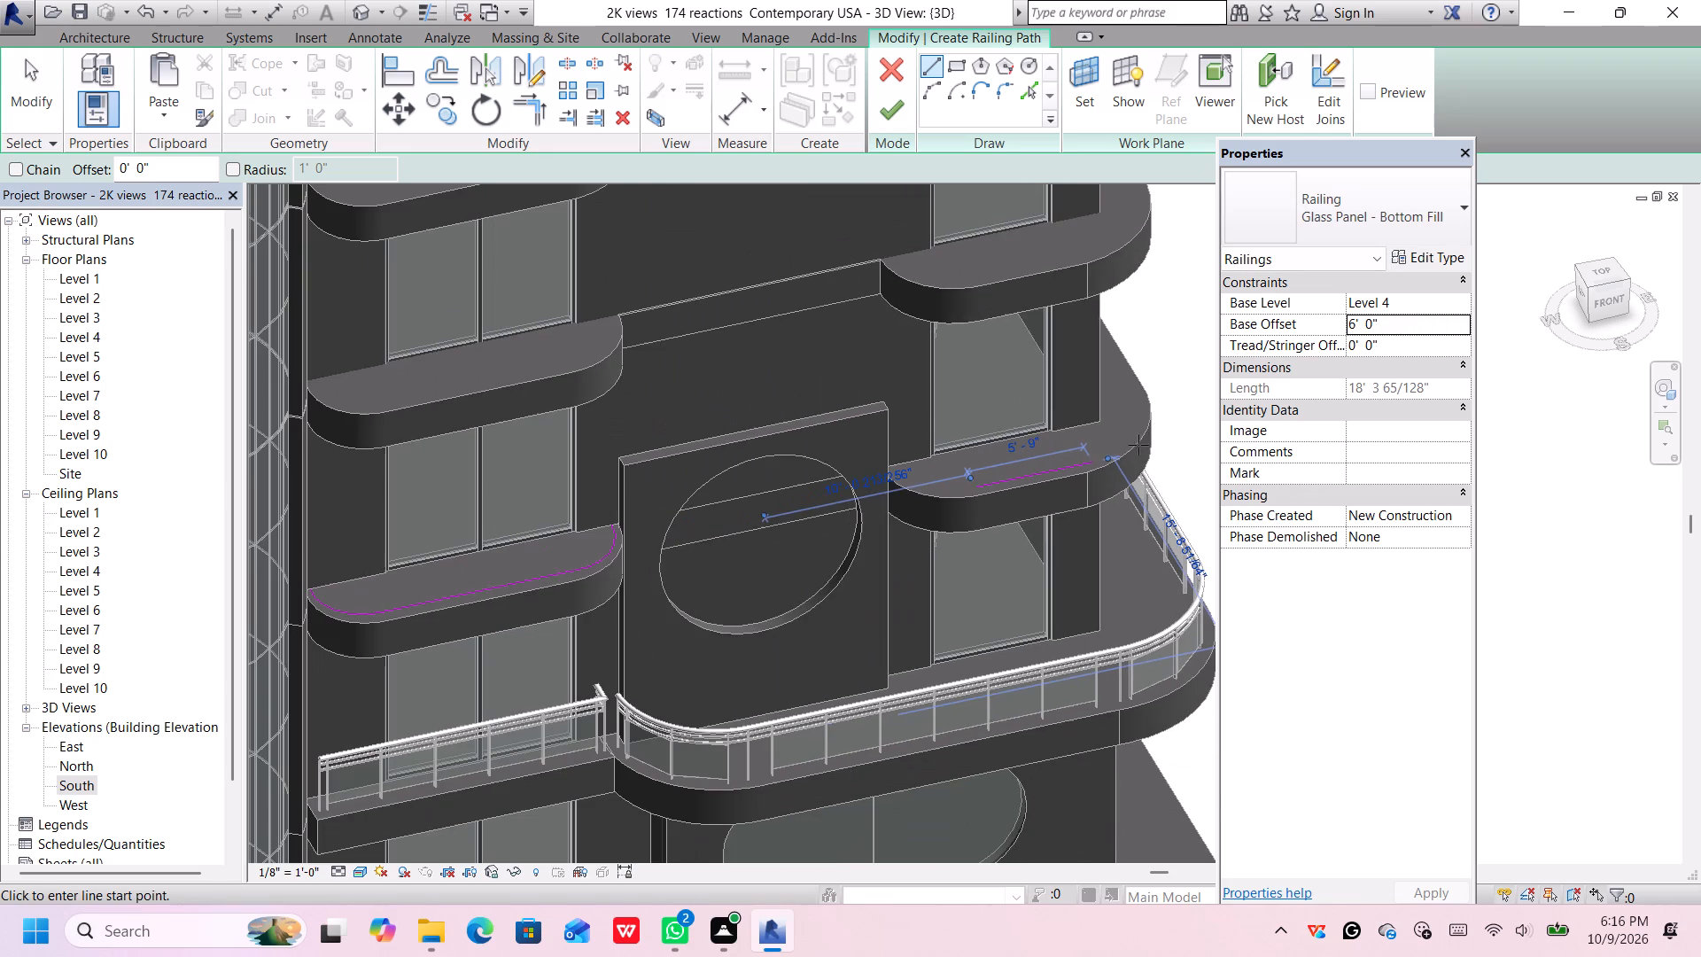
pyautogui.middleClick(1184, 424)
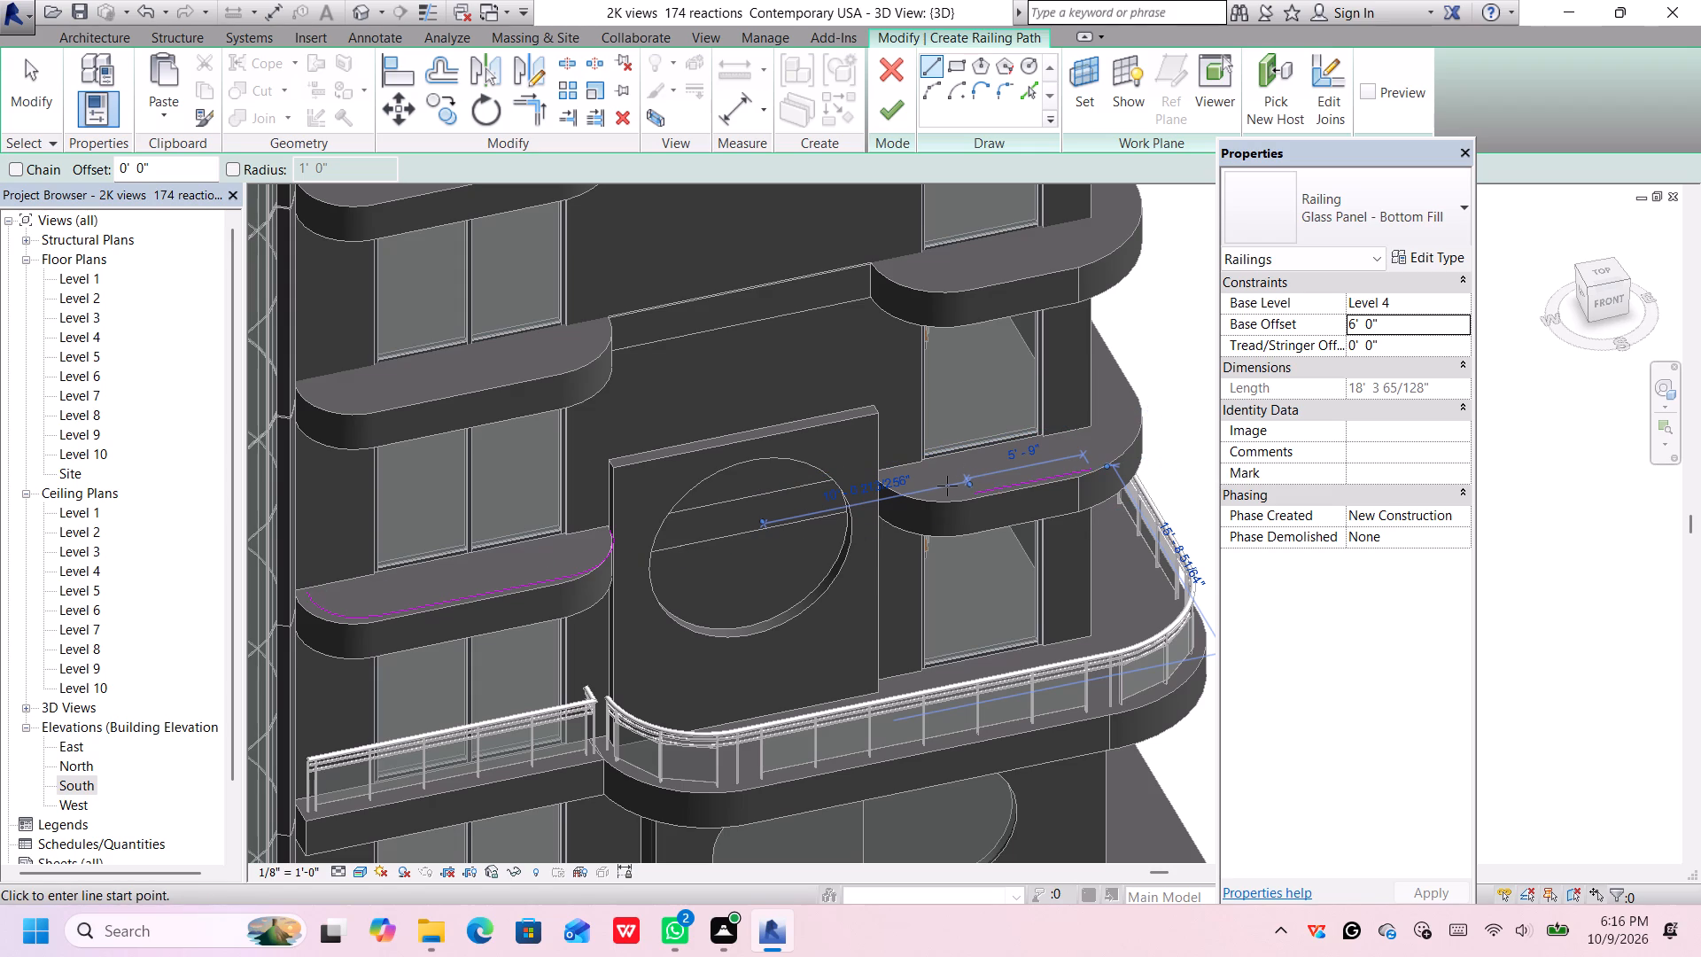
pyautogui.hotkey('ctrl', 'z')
# Finish the curved balcony railing's path sketch and dismiss the blank notification window.
pyautogui.scroll(3, 1048, 472)
pyautogui.scroll(-8, 1048, 472)
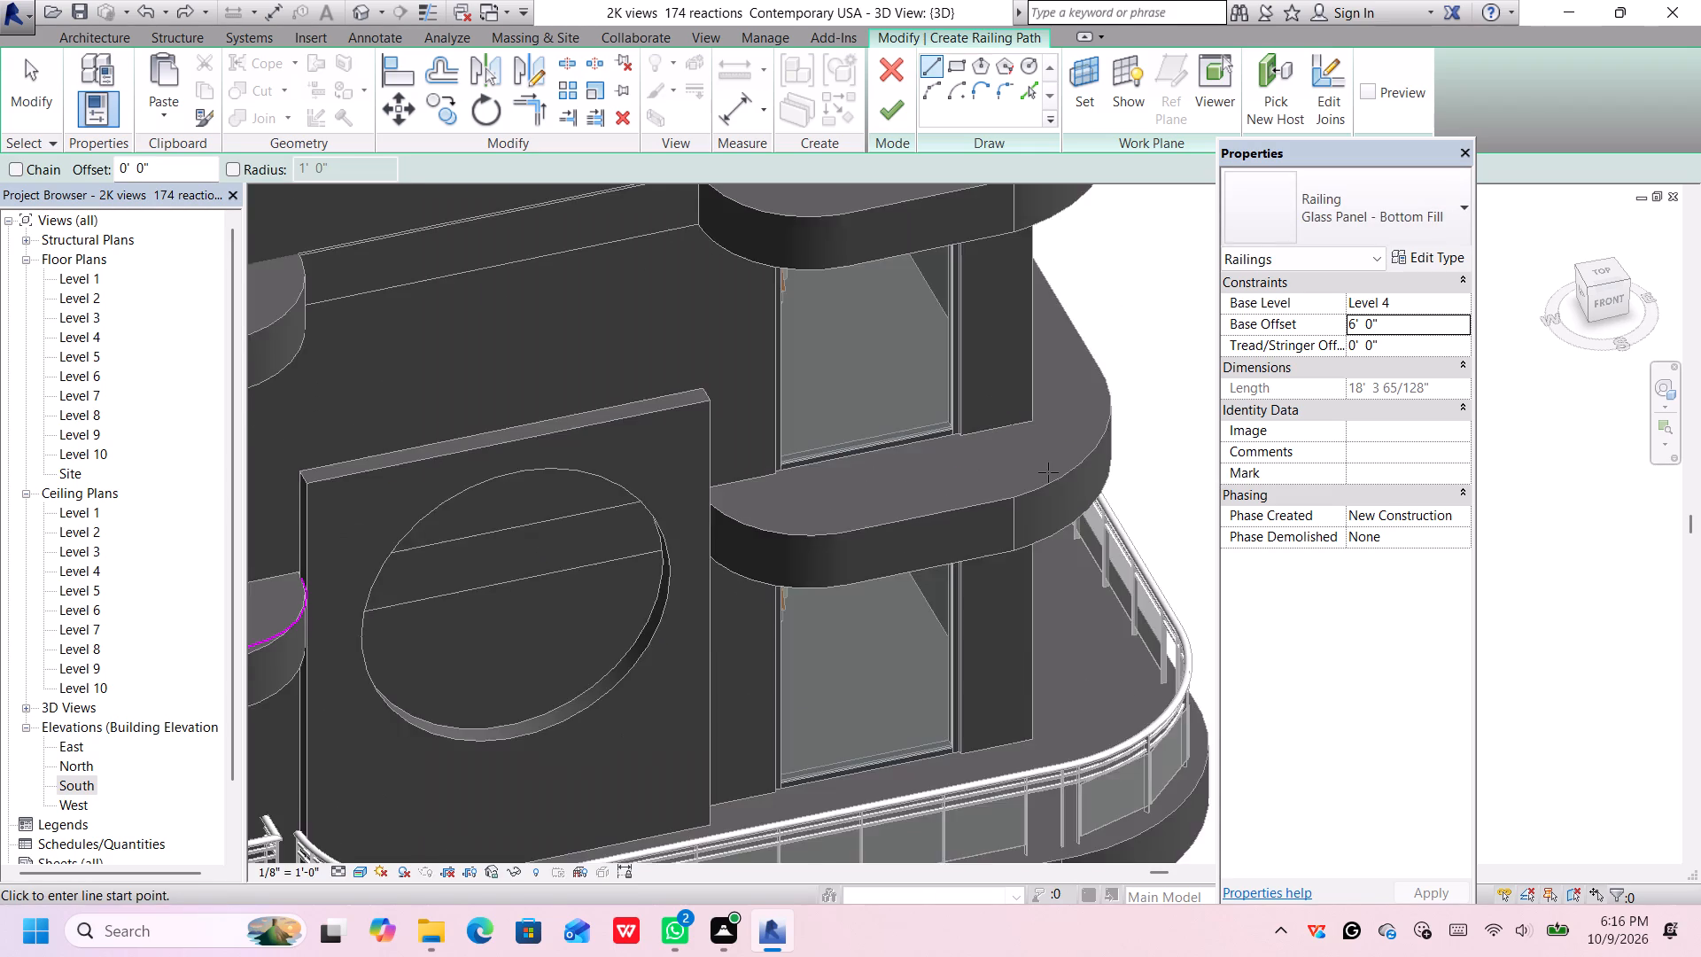
pyautogui.scroll(-3, 1048, 473)
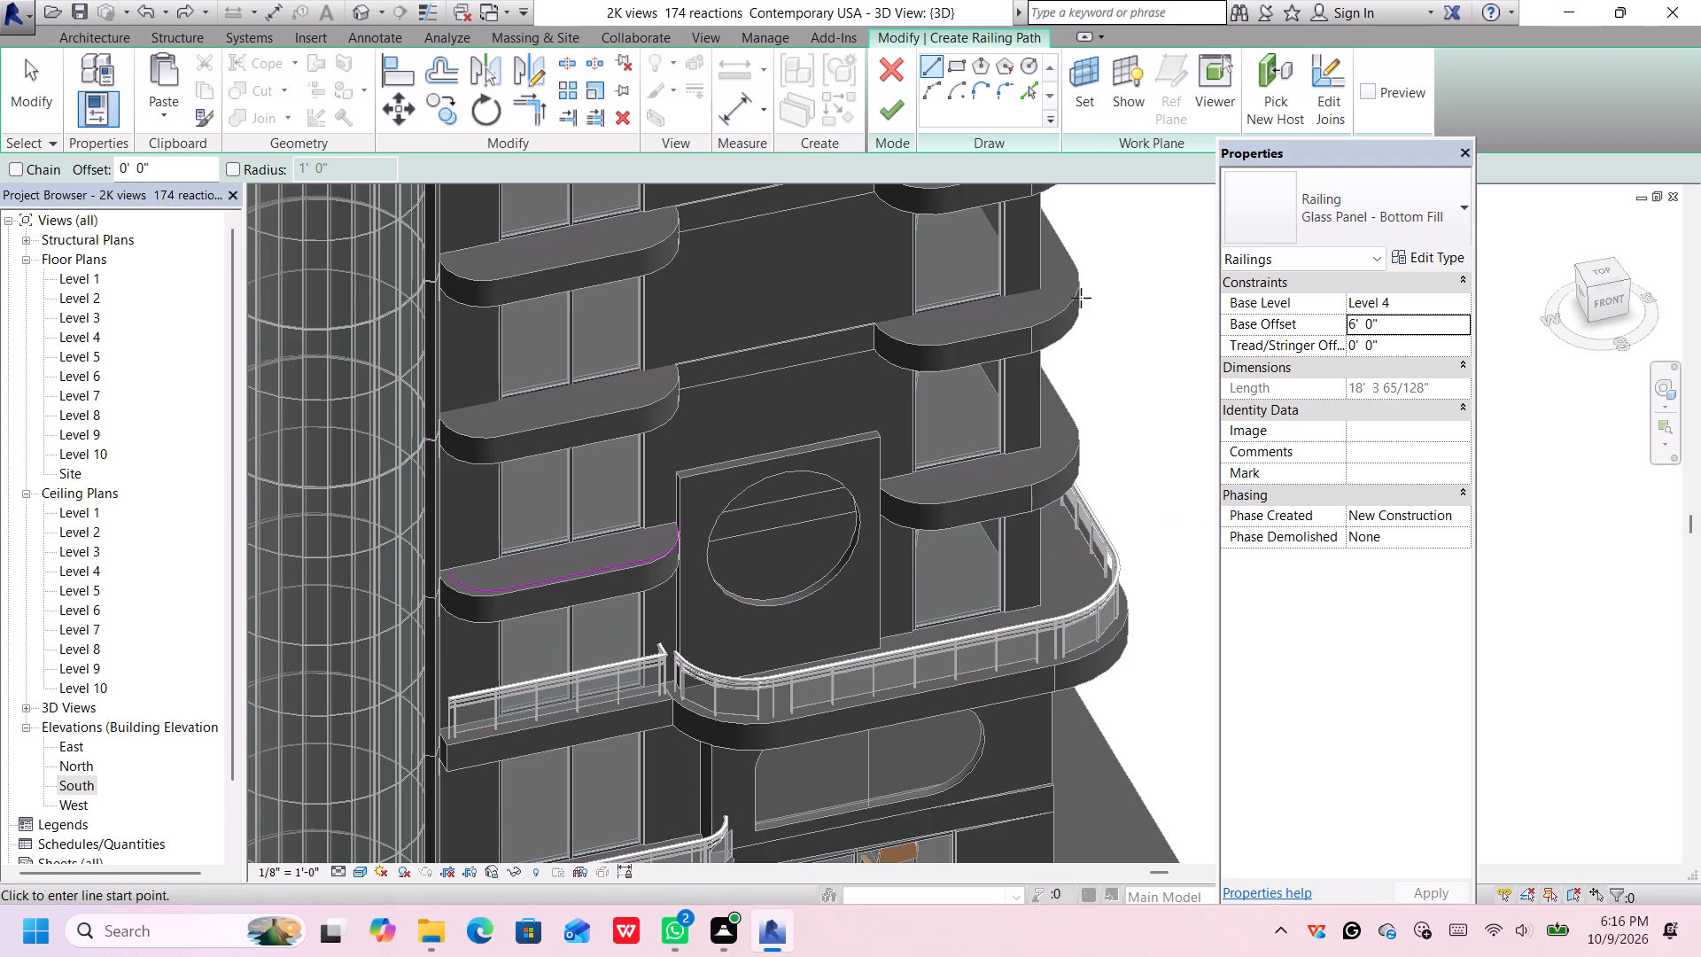
pyautogui.click(882, 114)
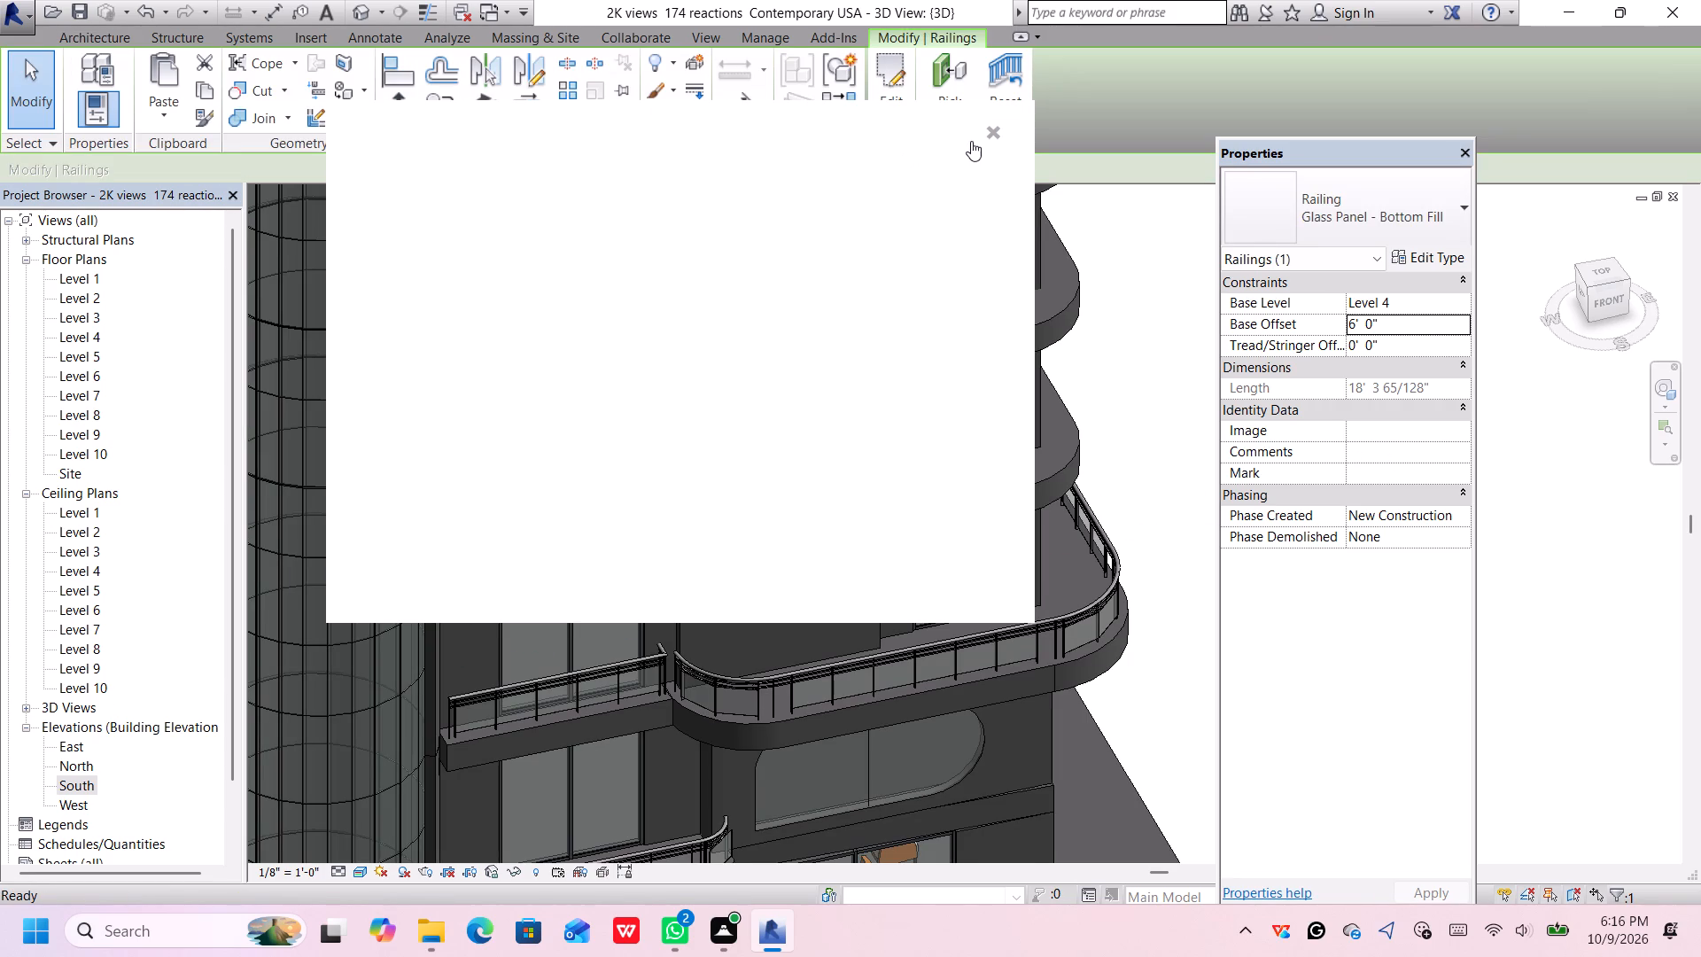
pyautogui.click(994, 129)
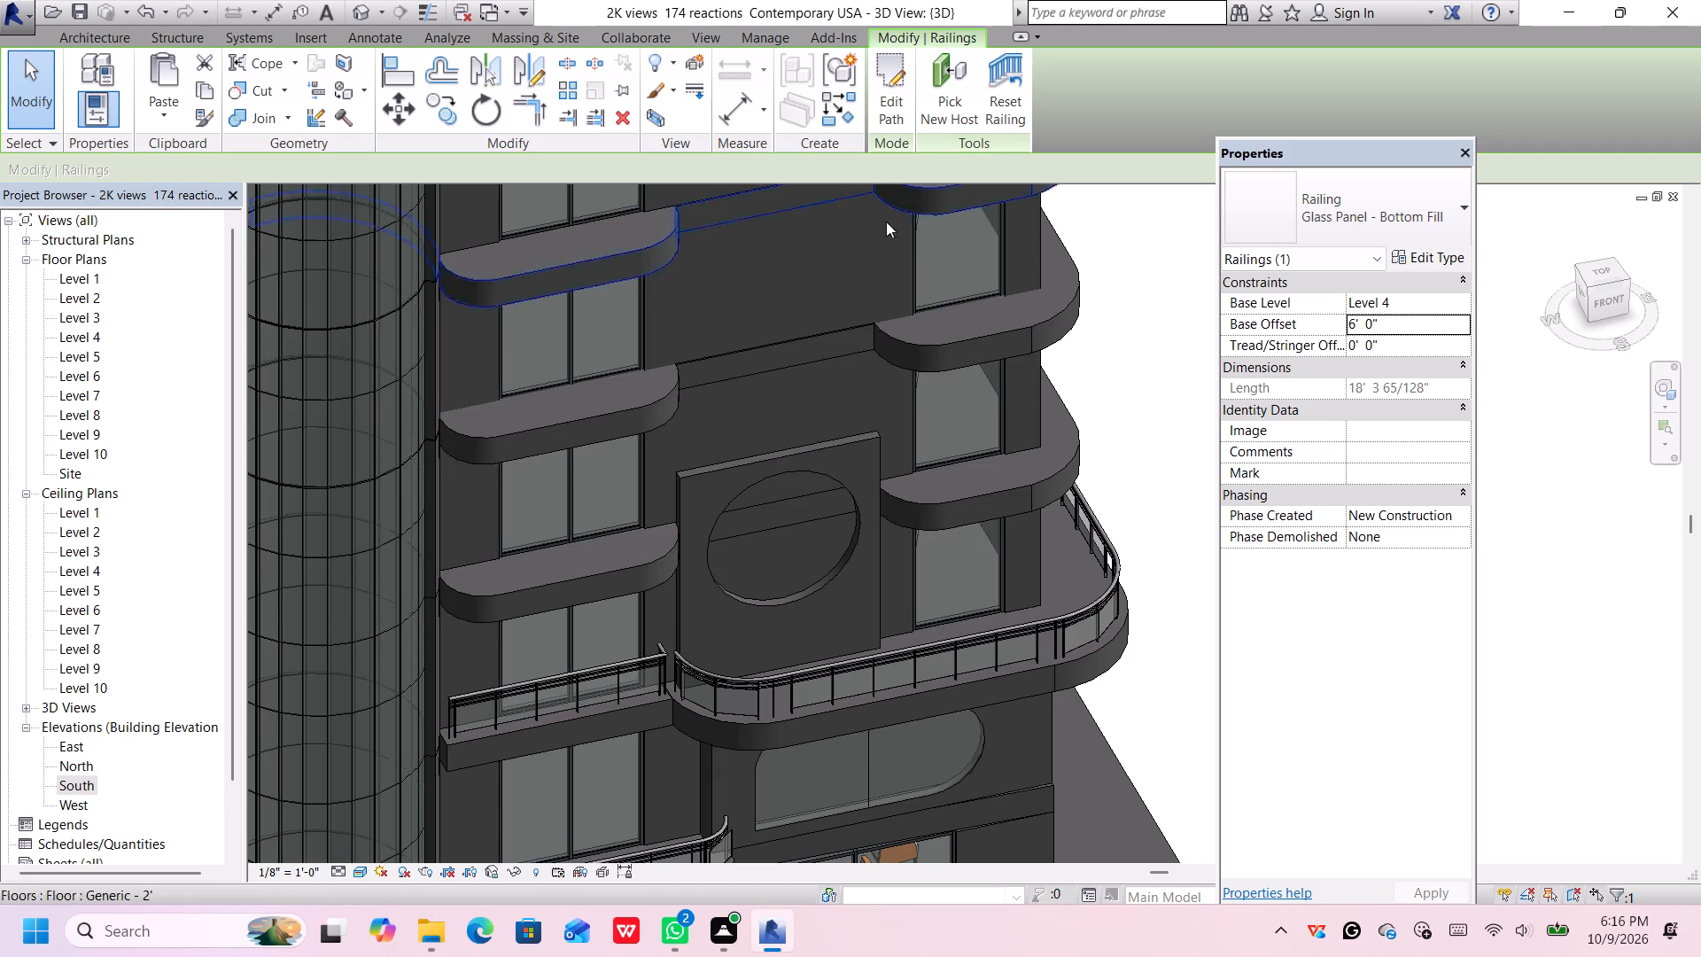
# Nudge the selected curved glass railing down the facade to about the height of the circular opening.
pyautogui.scroll(2, 537, 602)
pyautogui.scroll(-8, 537, 602)
pyautogui.scroll(1, 548, 595)
pyautogui.scroll(-1, 555, 591)
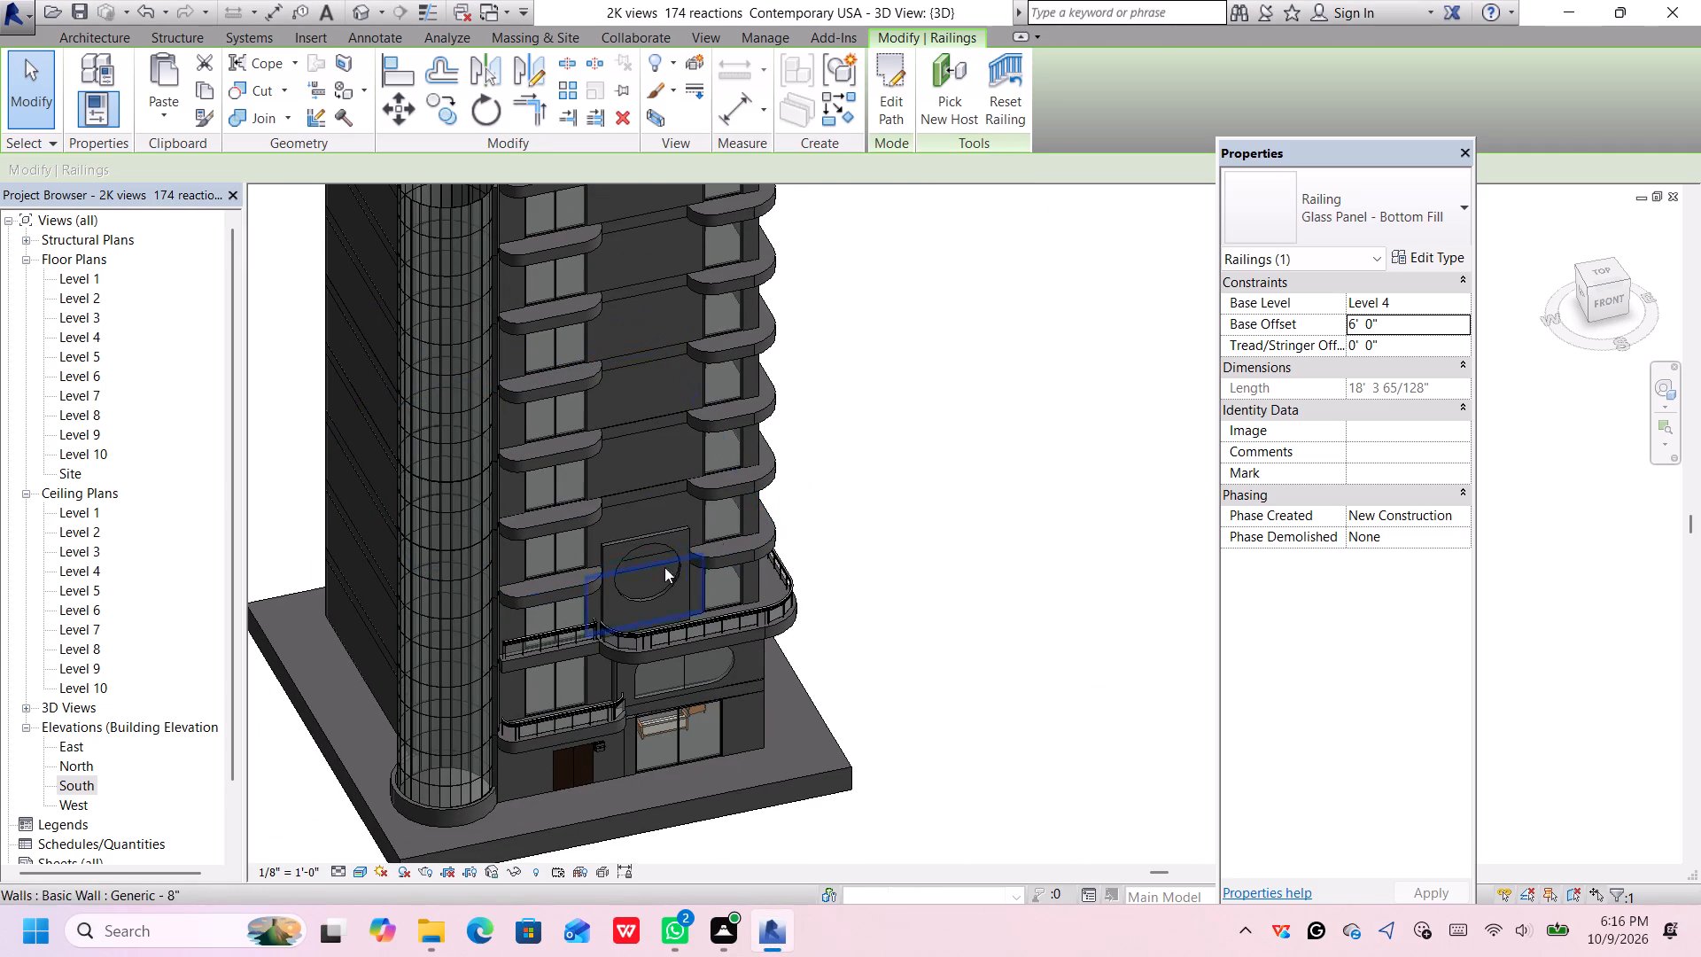
pyautogui.press('Down')
pyautogui.press('Down')
pyautogui.press('Down')
pyautogui.press('Down')
pyautogui.press('Down')
pyautogui.press('Down')
pyautogui.press('Down')
pyautogui.press('Down')
pyautogui.press('Down')
pyautogui.press('Down')
pyautogui.press('Down')
pyautogui.press('Down')
pyautogui.press('Down')
pyautogui.press('Down')
pyautogui.press('Down')
pyautogui.press('Down')
pyautogui.press('Down')
pyautogui.press('Down')
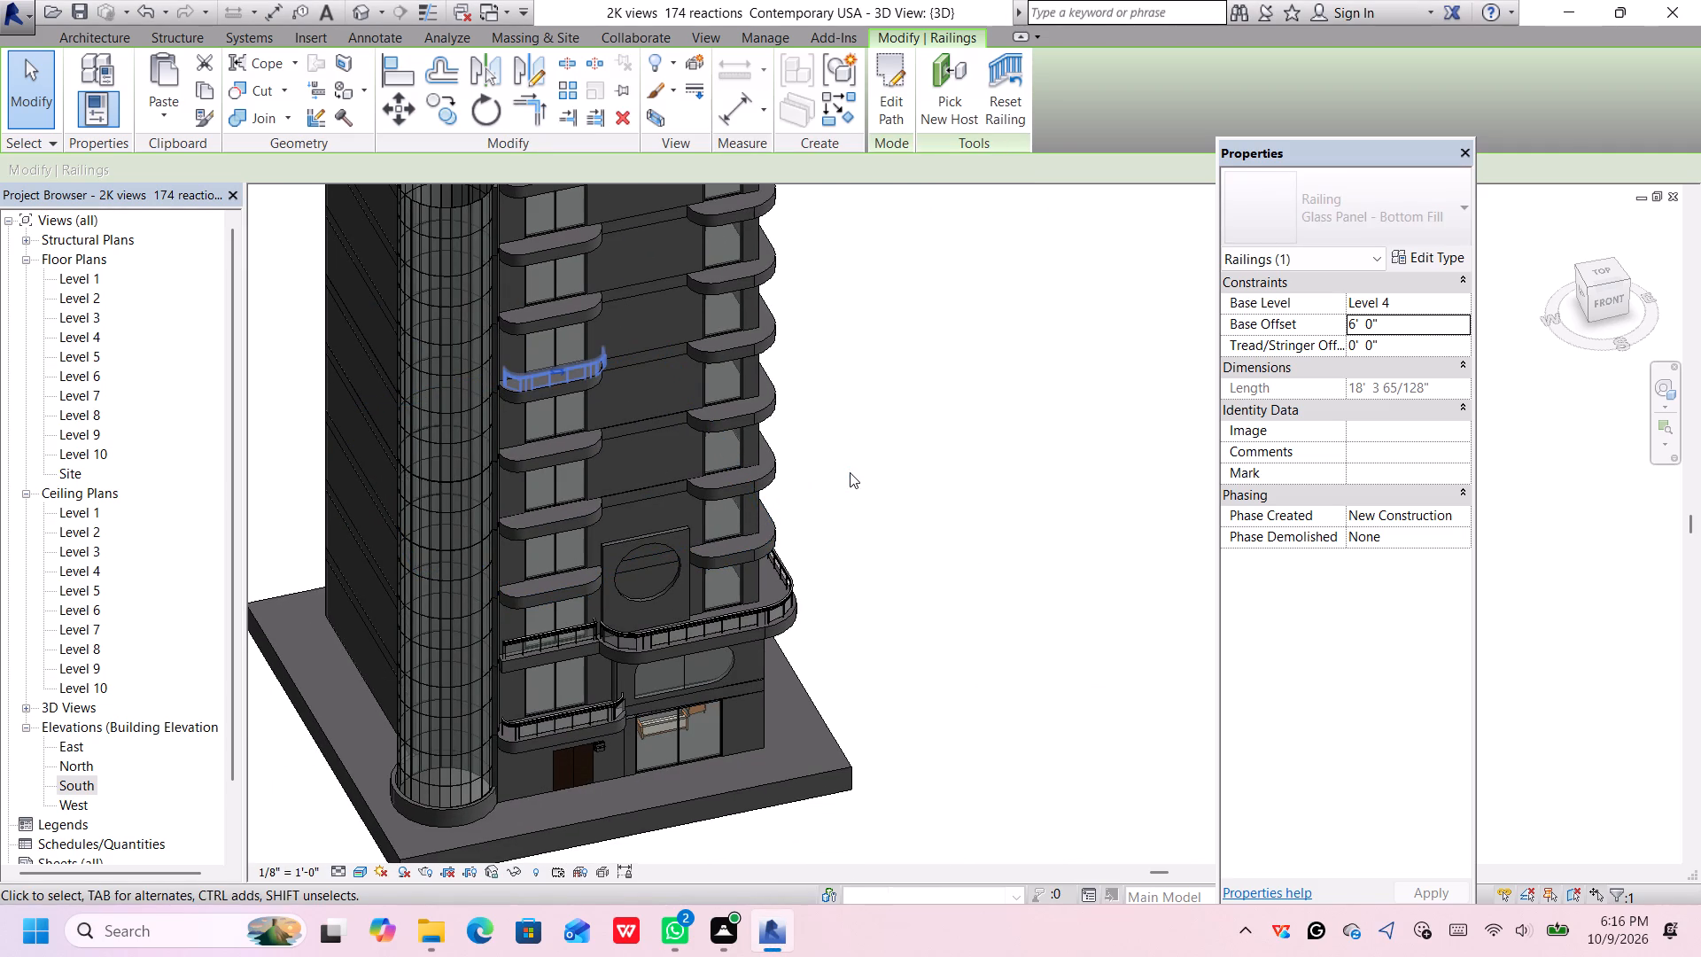
pyautogui.press('Down')
pyautogui.press('Down')
pyautogui.press('Down')
pyautogui.press('Down')
pyautogui.press('Down')
pyautogui.press('Down')
pyautogui.press('Down')
pyautogui.press('Down')
pyautogui.press('Down')
pyautogui.press('Down')
pyautogui.press('Down')
pyautogui.press('Down')
pyautogui.press('Down')
pyautogui.press('Down')
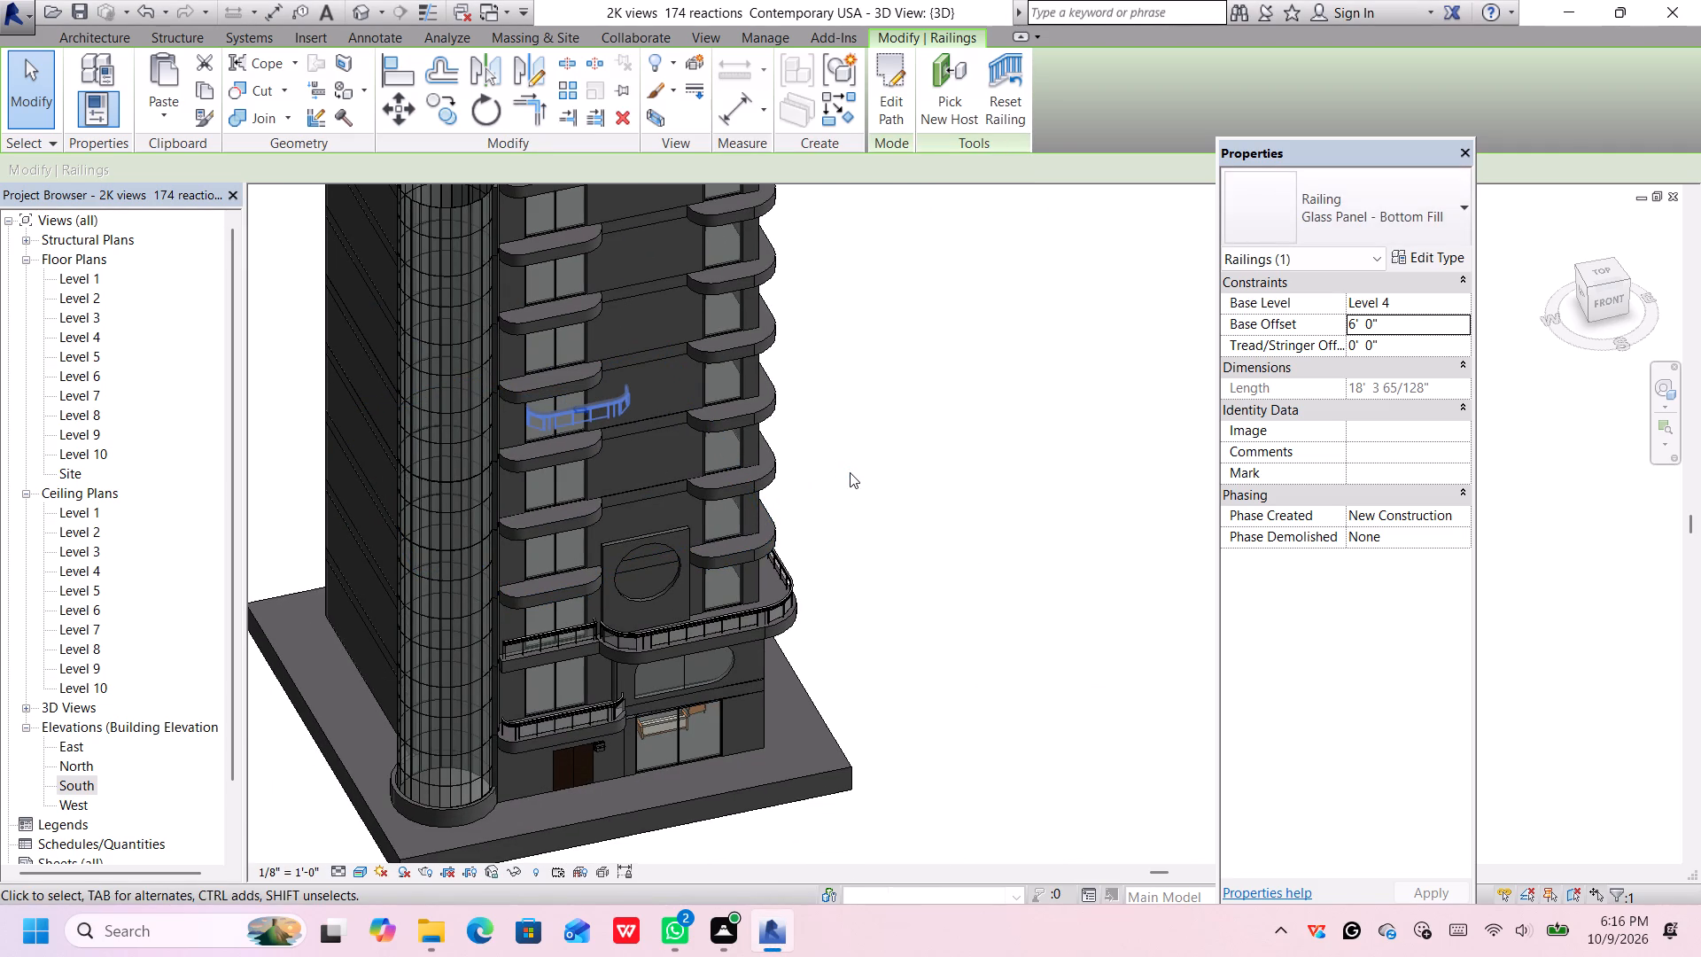
pyautogui.press('Down')
pyautogui.press('Down')
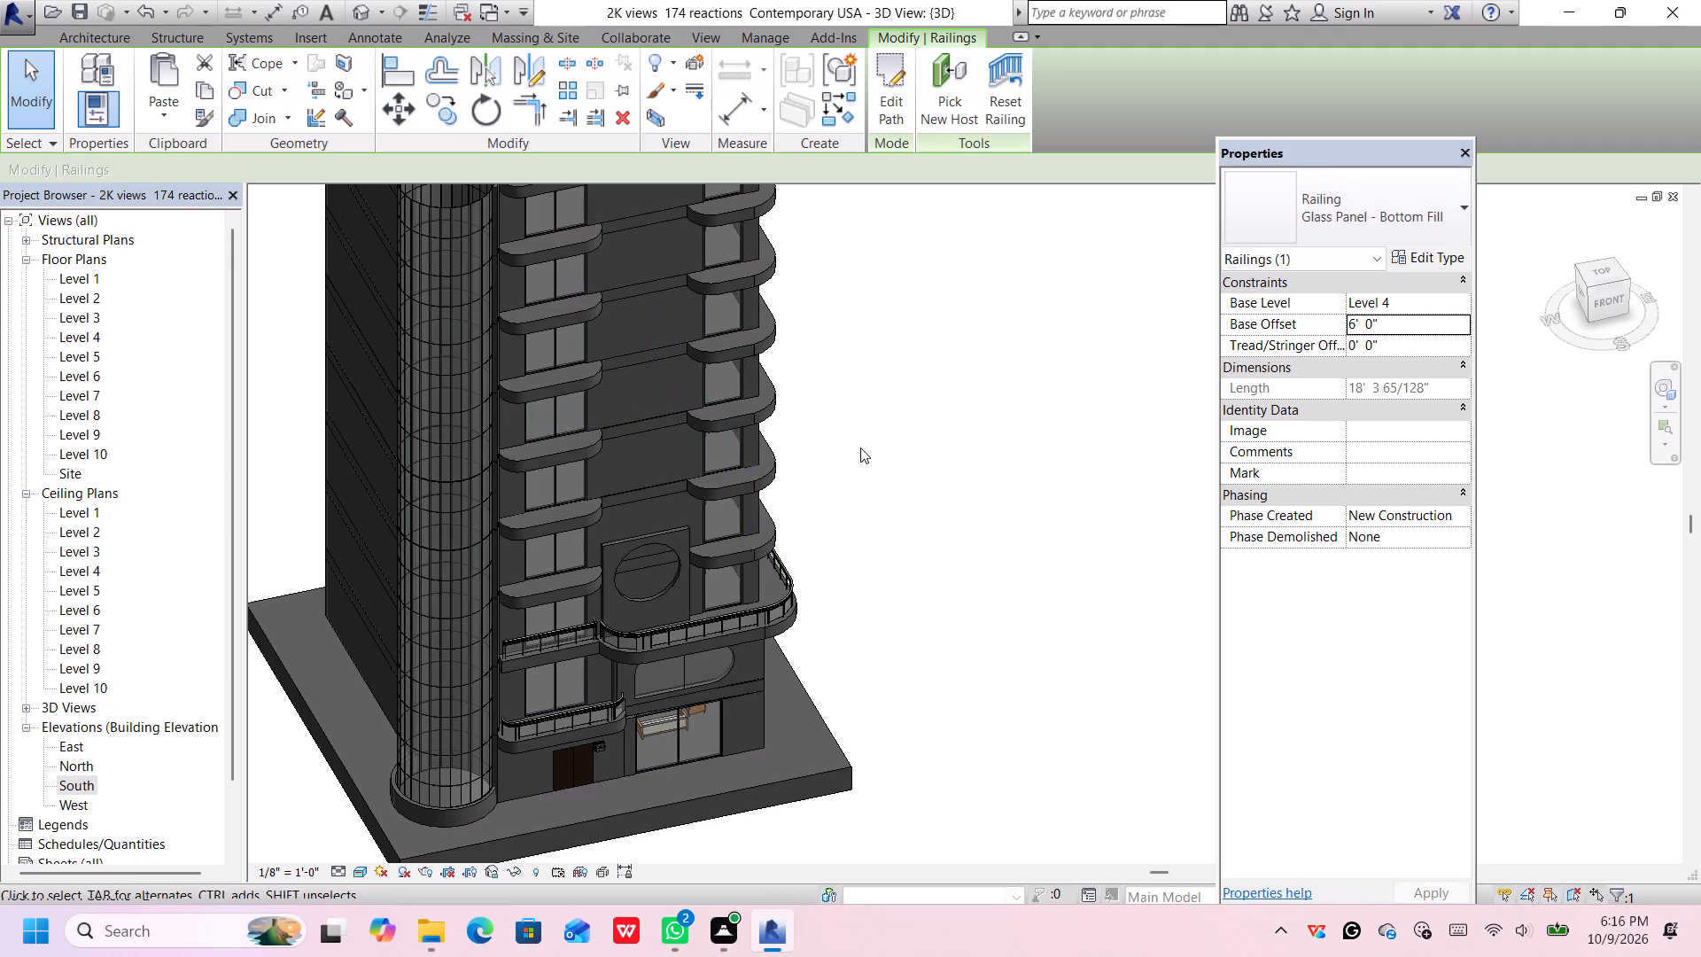
pyautogui.press('Down')
pyautogui.press('Down')
pyautogui.press('Down')
pyautogui.press('Down')
pyautogui.press('Down')
pyautogui.press('Down')
pyautogui.press('Down')
pyautogui.press('Down')
pyautogui.press('Down')
pyautogui.press('Down')
pyautogui.press('Down')
pyautogui.press('Down')
pyautogui.press('Down')
pyautogui.press('Down')
pyautogui.press('Down')
pyautogui.press('Down')
pyautogui.press('Down')
pyautogui.press('Down')
pyautogui.press('Down')
pyautogui.press('Down')
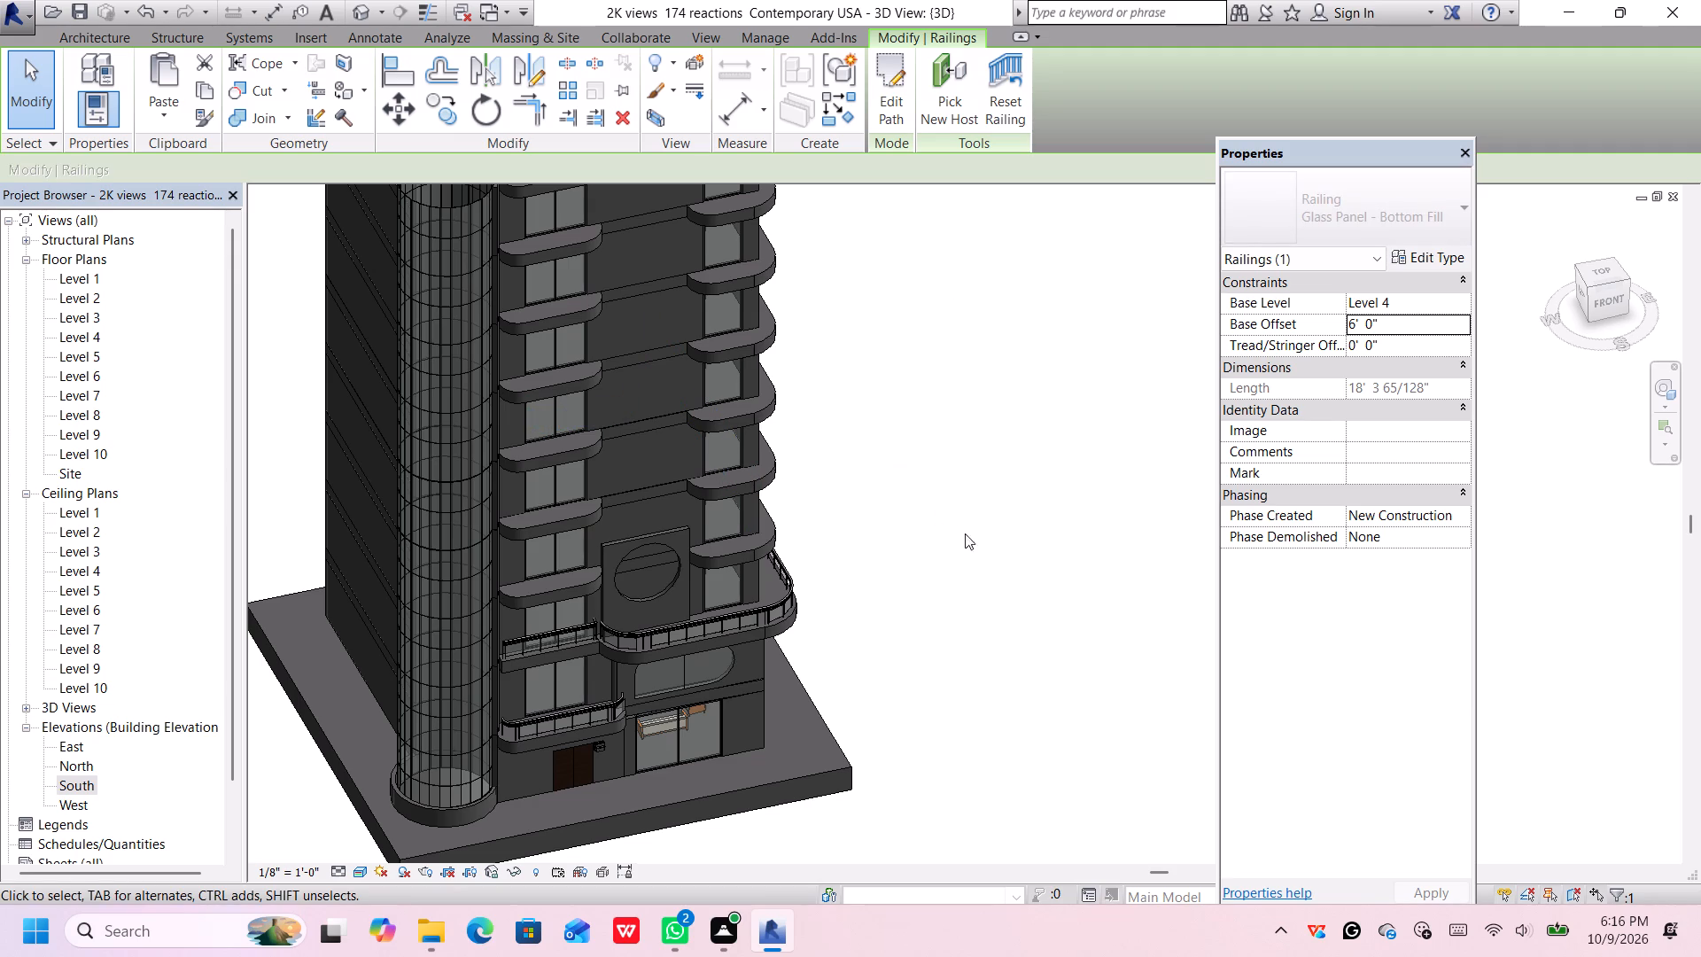
pyautogui.press('Down')
pyautogui.press('Down')
pyautogui.press('Down')
pyautogui.press('Down')
pyautogui.press('Down')
pyautogui.press('Down')
pyautogui.press('Down')
pyautogui.press('Down')
pyautogui.press('Down')
pyautogui.press('Down')
pyautogui.press('Down')
pyautogui.press('Down')
pyautogui.press('Down')
pyautogui.press('Down')
pyautogui.press('Down')
pyautogui.press('Down')
pyautogui.press('Down')
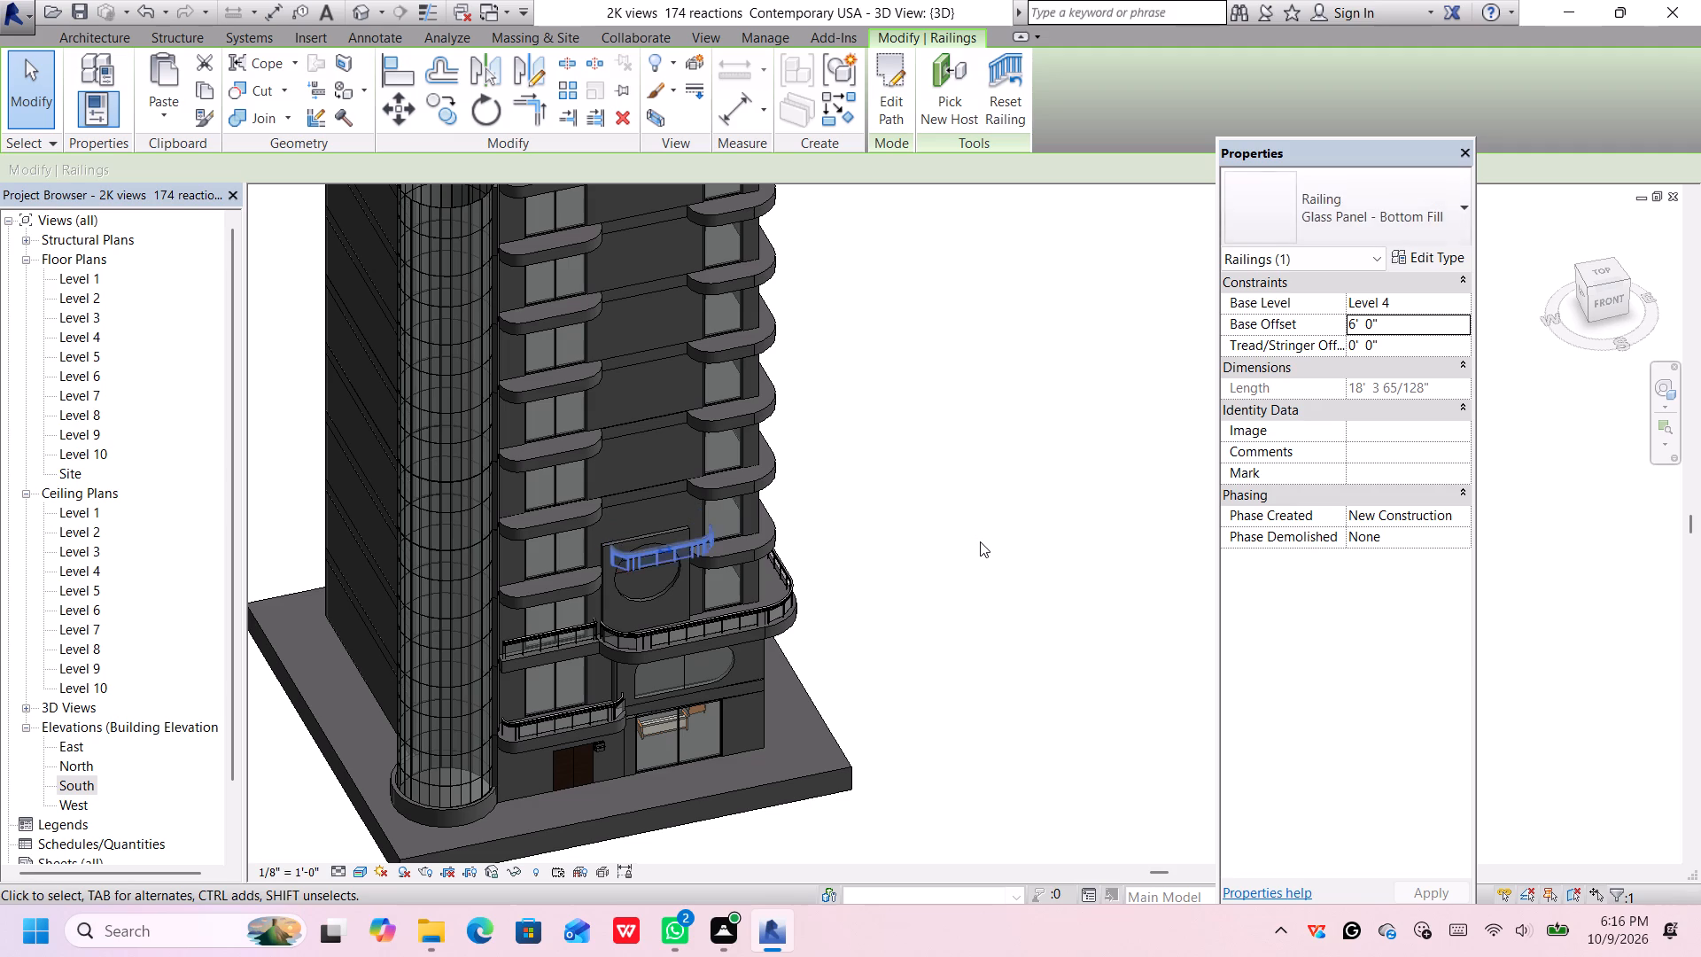
pyautogui.press('Down')
pyautogui.press('Down')
pyautogui.press('Down')
pyautogui.press('Down')
pyautogui.press('Down')
pyautogui.press('Down')
pyautogui.press('Down')
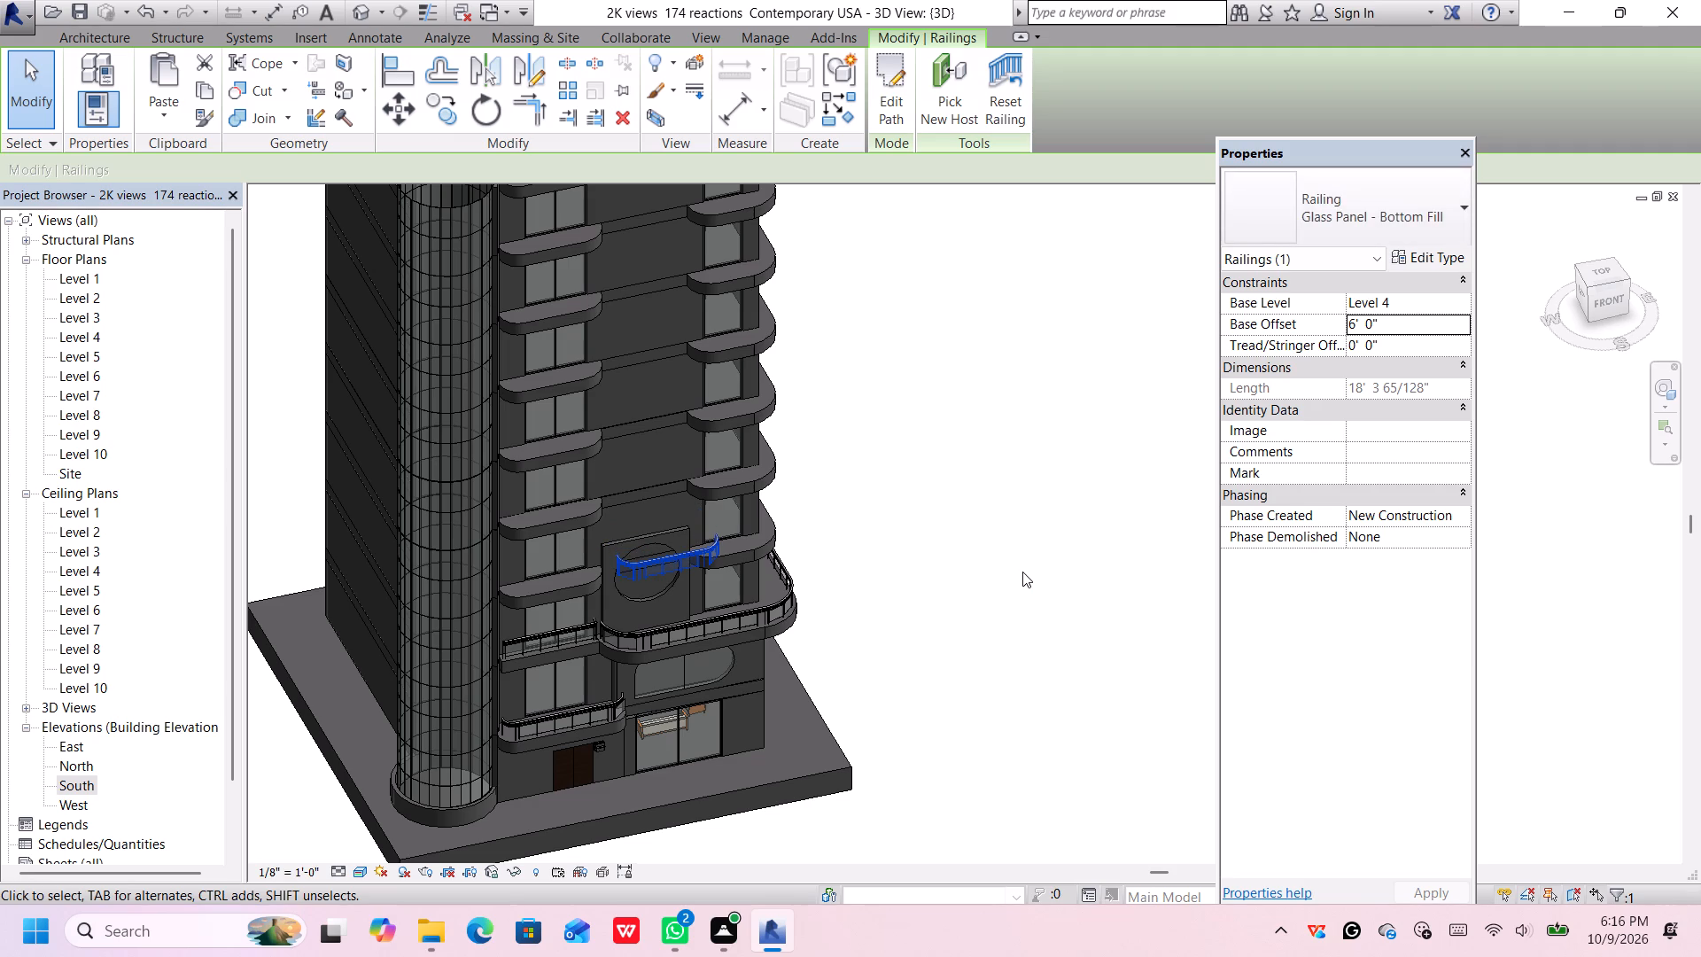
# Nudge the curved railing sideways onto the rounded balcony just above the lower straight railing, beside the circular-opening wall.
pyautogui.press('Left')
pyautogui.press('Left')
pyautogui.press('Left')
pyautogui.press('Left')
pyautogui.press('Left')
pyautogui.press('Left')
pyautogui.press('Left')
pyautogui.press('Left')
pyautogui.press('Left')
pyautogui.press('Left')
pyautogui.press('Left')
pyautogui.press('Left')
pyautogui.press('Left')
pyautogui.press('Left')
pyautogui.press('Left')
pyautogui.press('Left')
pyautogui.press('Left')
pyautogui.press('Left')
pyautogui.press('Left')
pyautogui.press('Left')
pyautogui.press('Left')
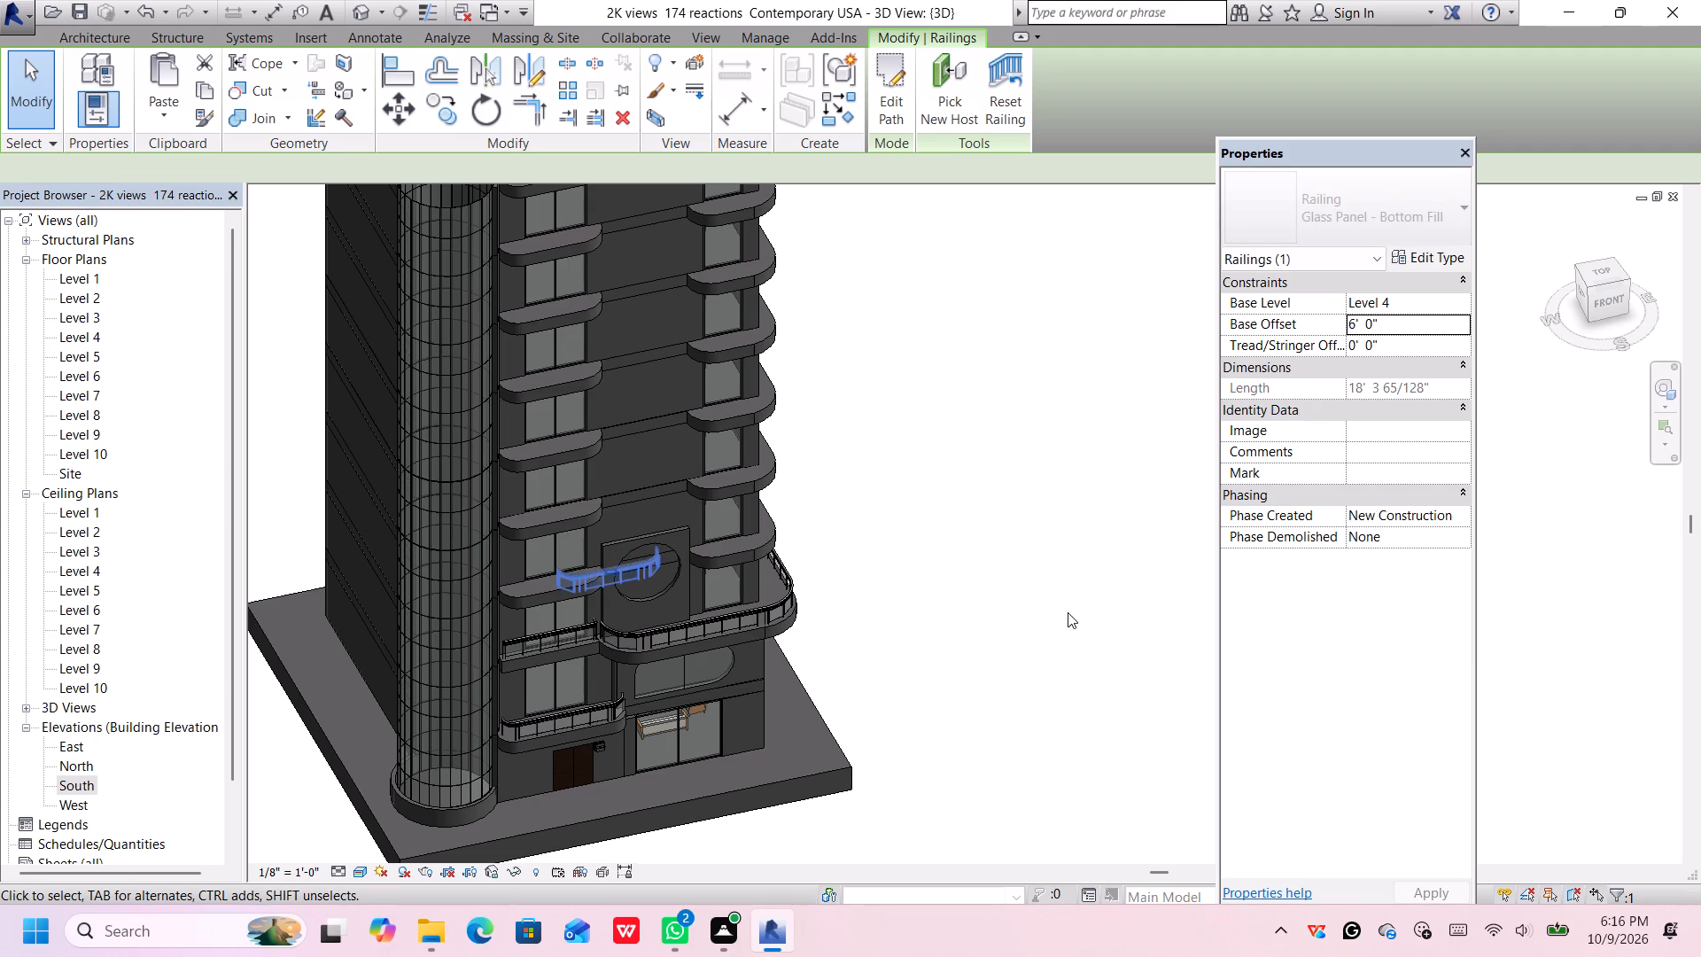
pyautogui.press('Left')
pyautogui.press('Left')
pyautogui.press('Left')
pyautogui.press('Left')
pyautogui.press('Left')
pyautogui.press('Left')
pyautogui.press('Left')
pyautogui.press('Left')
pyautogui.press('Left')
pyautogui.press('Left')
pyautogui.press('Left')
pyautogui.press('Left')
pyautogui.press('Left')
pyautogui.press('Left')
pyautogui.press('Left')
pyautogui.press('Left')
pyautogui.press('Left')
pyautogui.press('Left')
pyautogui.press('Left')
pyautogui.press('Left')
pyautogui.press('Left')
pyautogui.press('Left')
pyautogui.press('Left')
pyautogui.press('Left')
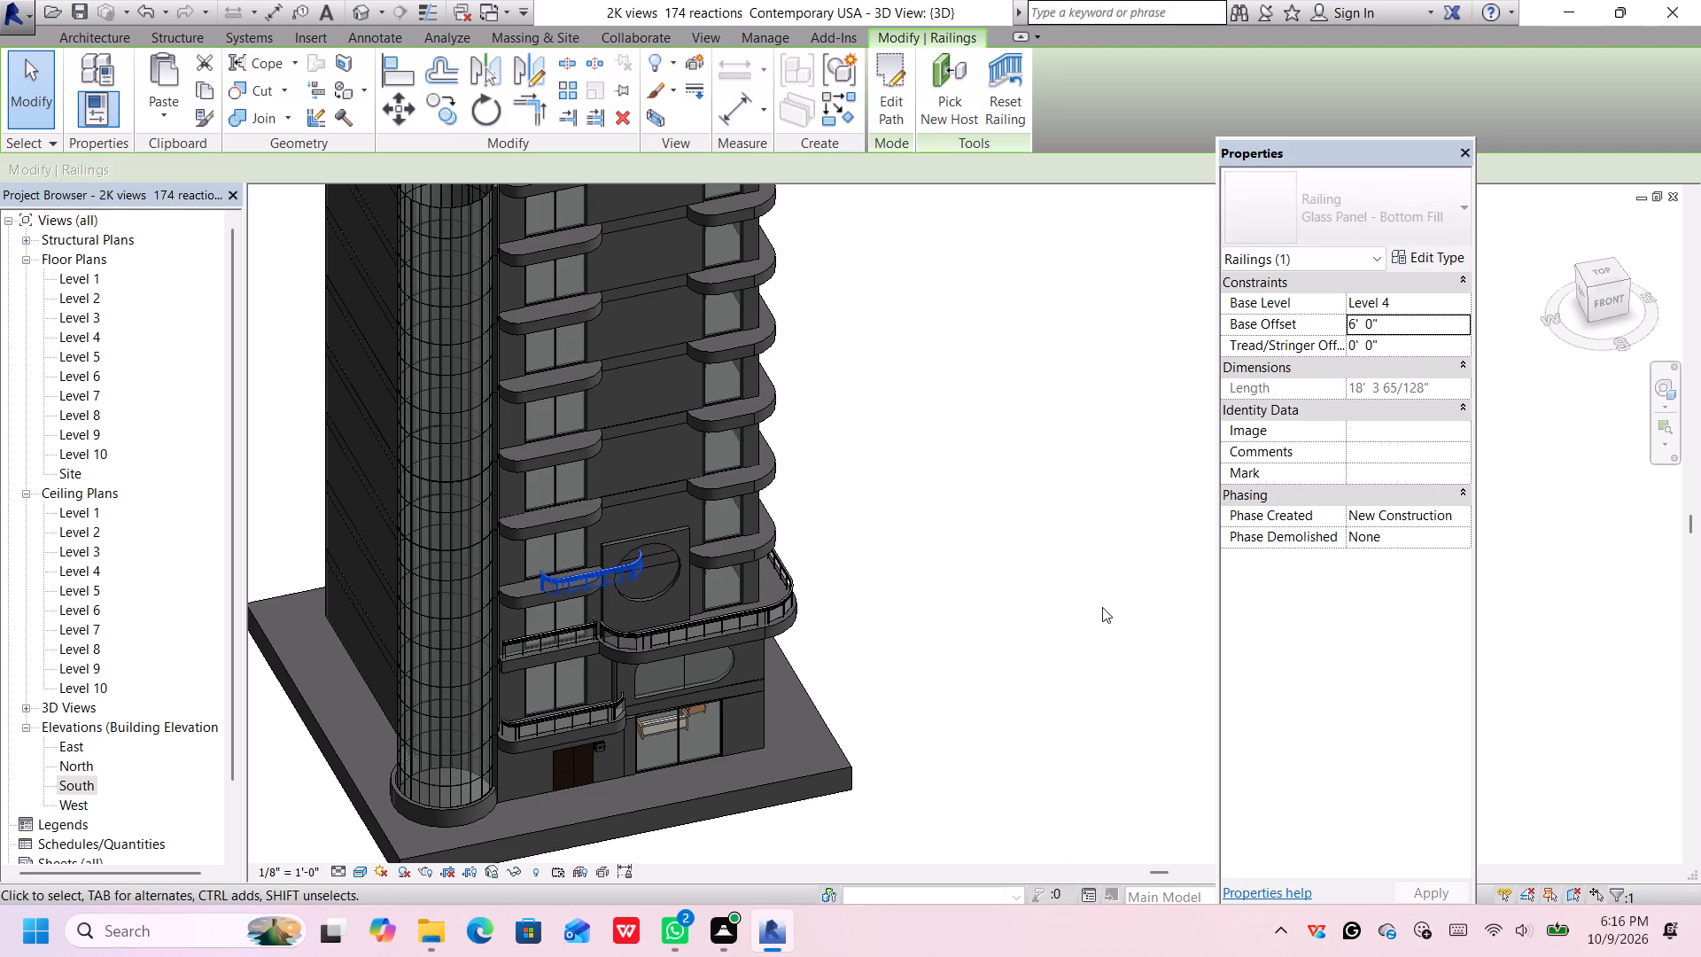
# Fine-tune the railing's position with small sideways and upward nudges so it sits on the balcony's curved edge, and deselect it.
pyautogui.press('Right')
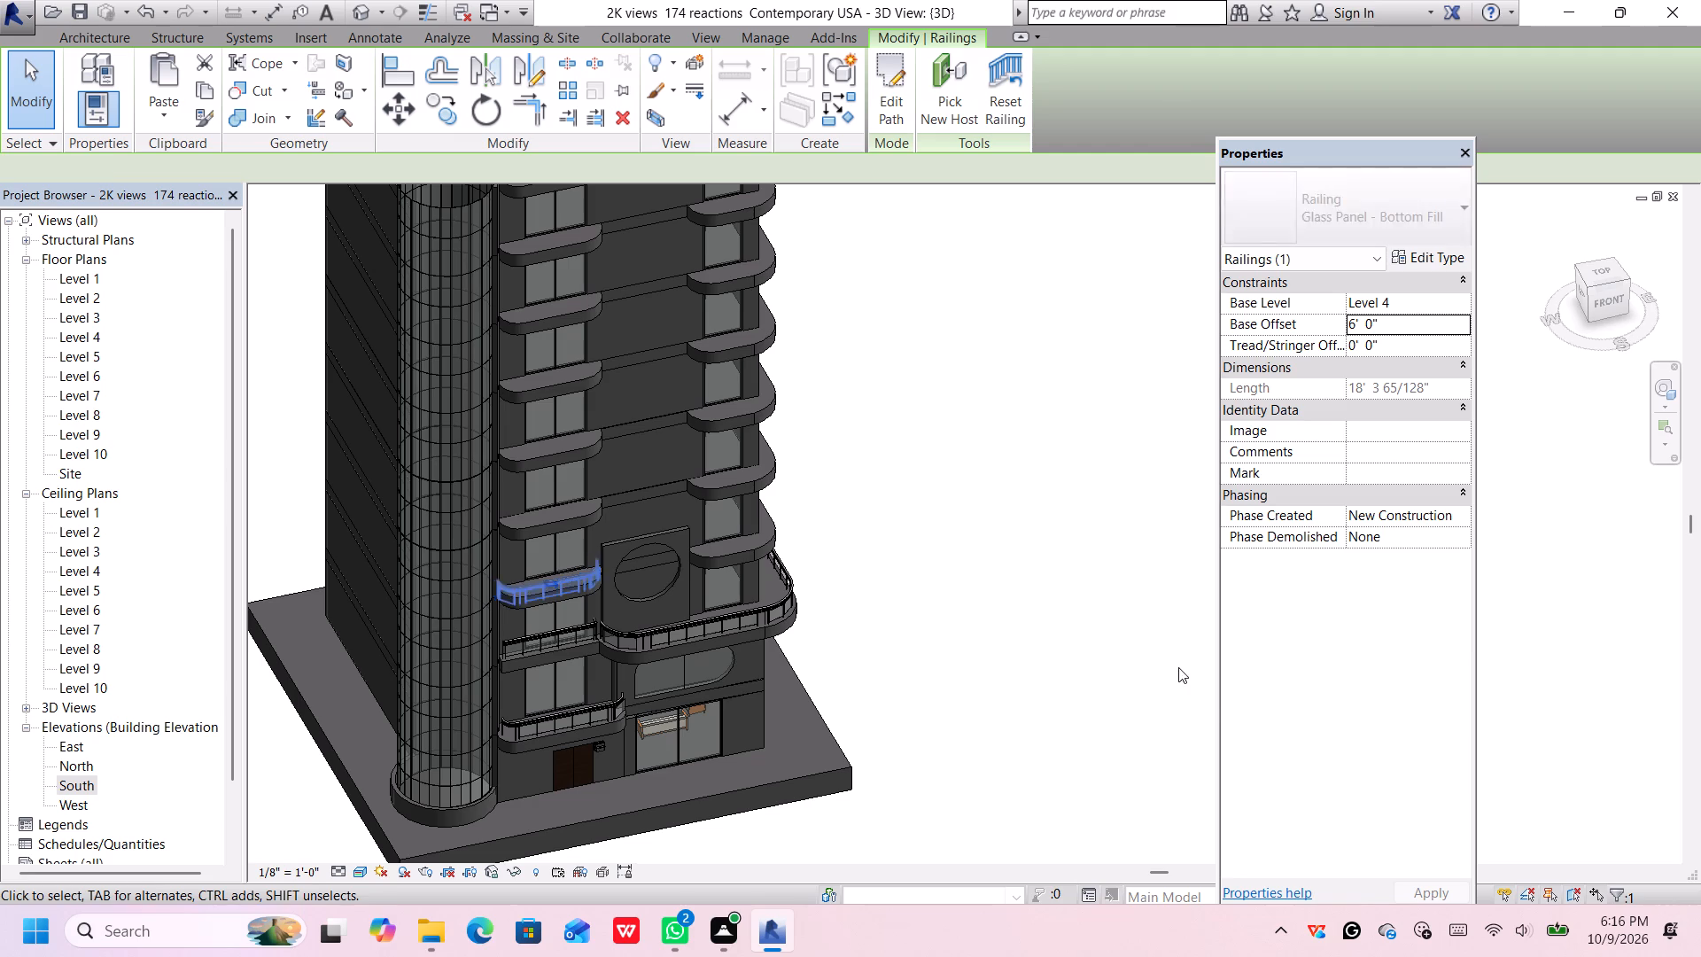
pyautogui.press('Right')
pyautogui.press('Right')
pyautogui.press('Up')
pyautogui.press('Up')
pyautogui.press('Up')
pyautogui.press('Up')
pyautogui.press('Up')
pyautogui.press('Up')
pyautogui.press('Up')
pyautogui.press('Up')
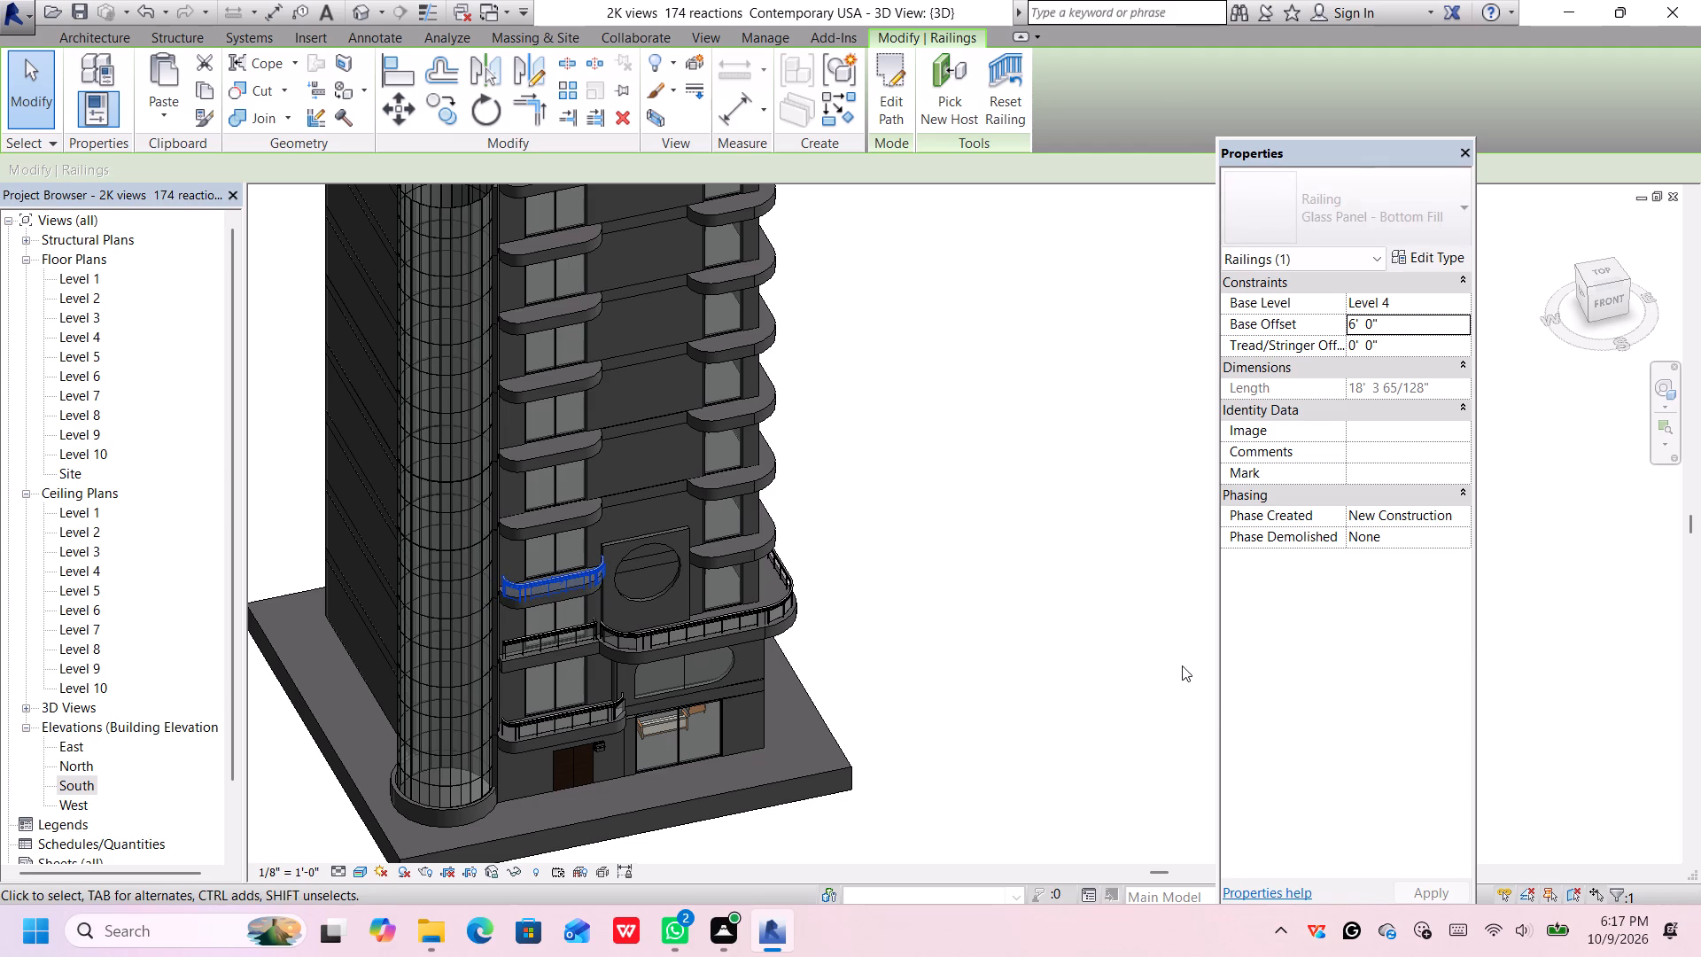
pyautogui.press('Right')
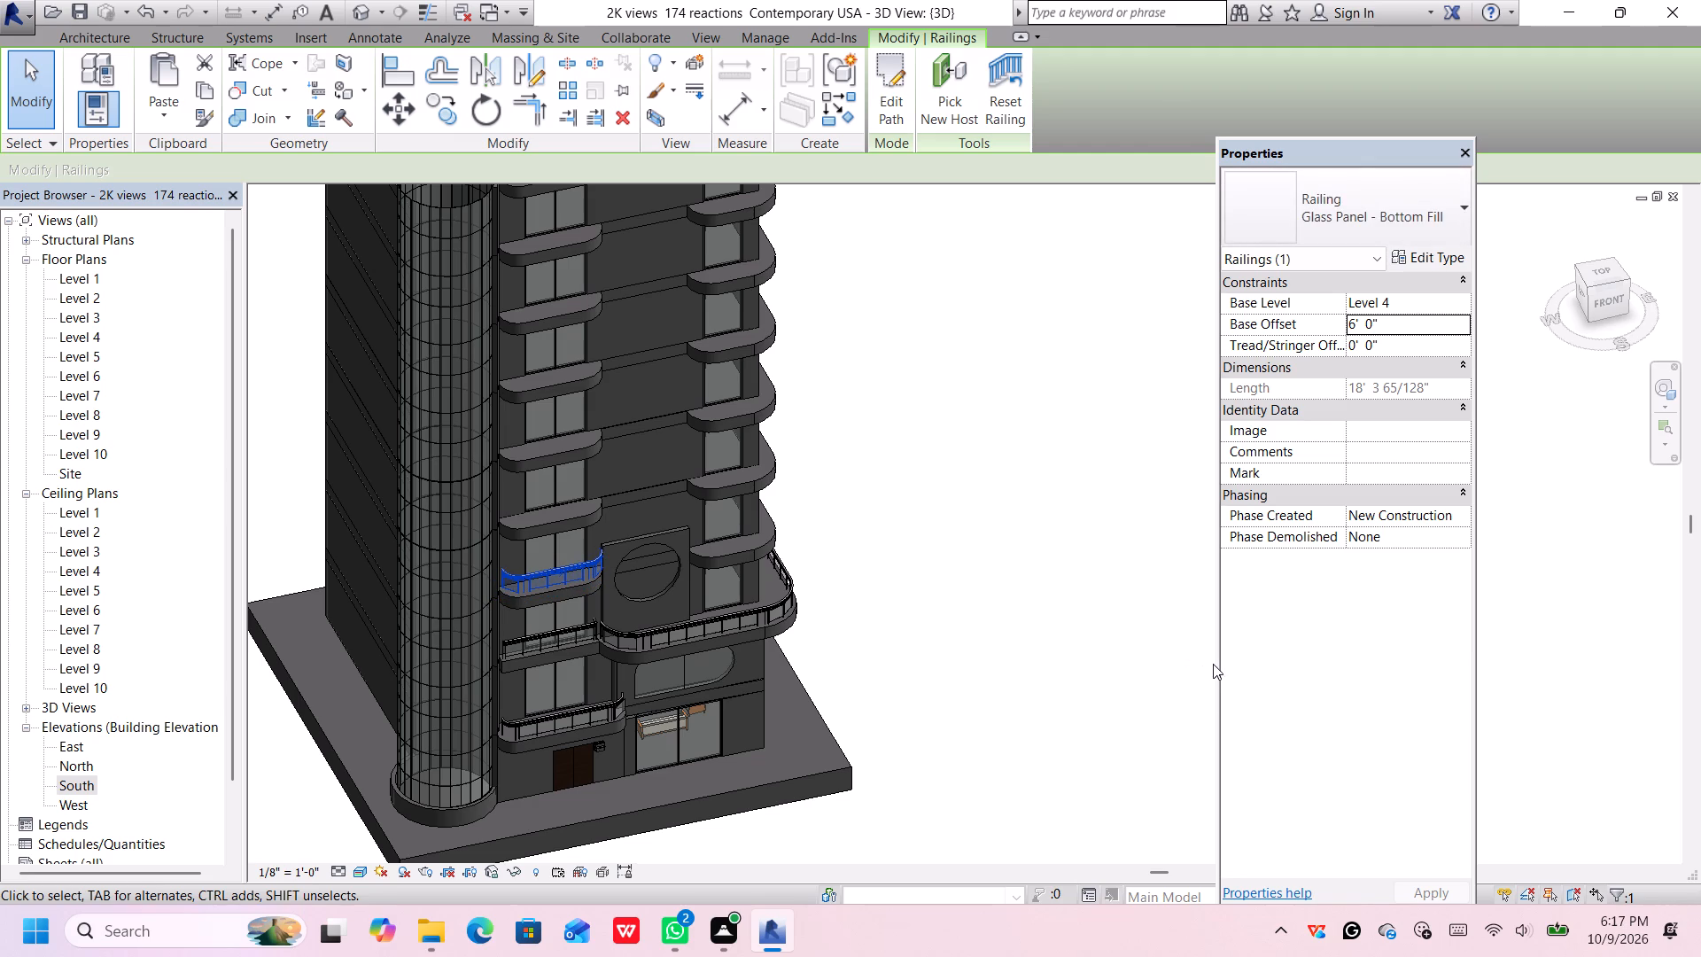
pyautogui.press('Left')
pyautogui.scroll(3, 598, 605)
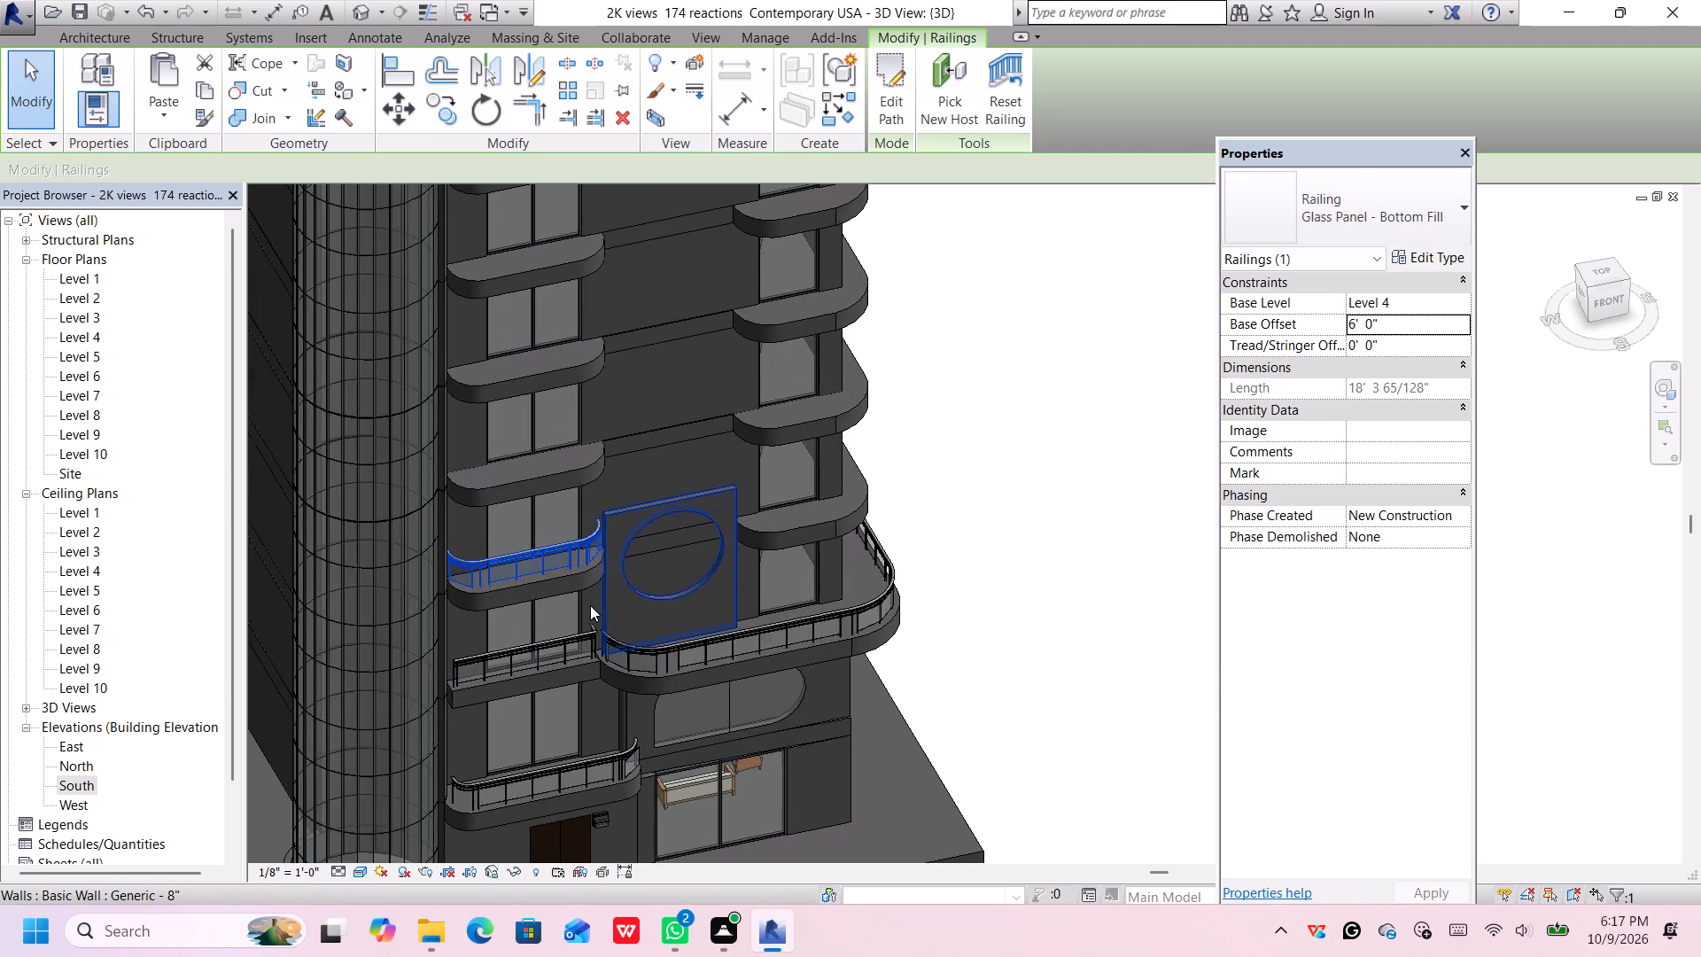
pyautogui.scroll(3, 581, 594)
pyautogui.scroll(-1, 515, 572)
pyautogui.scroll(6, 513, 572)
pyautogui.moveTo(569, 562); pyautogui.dragTo(571, 562, button='middle')
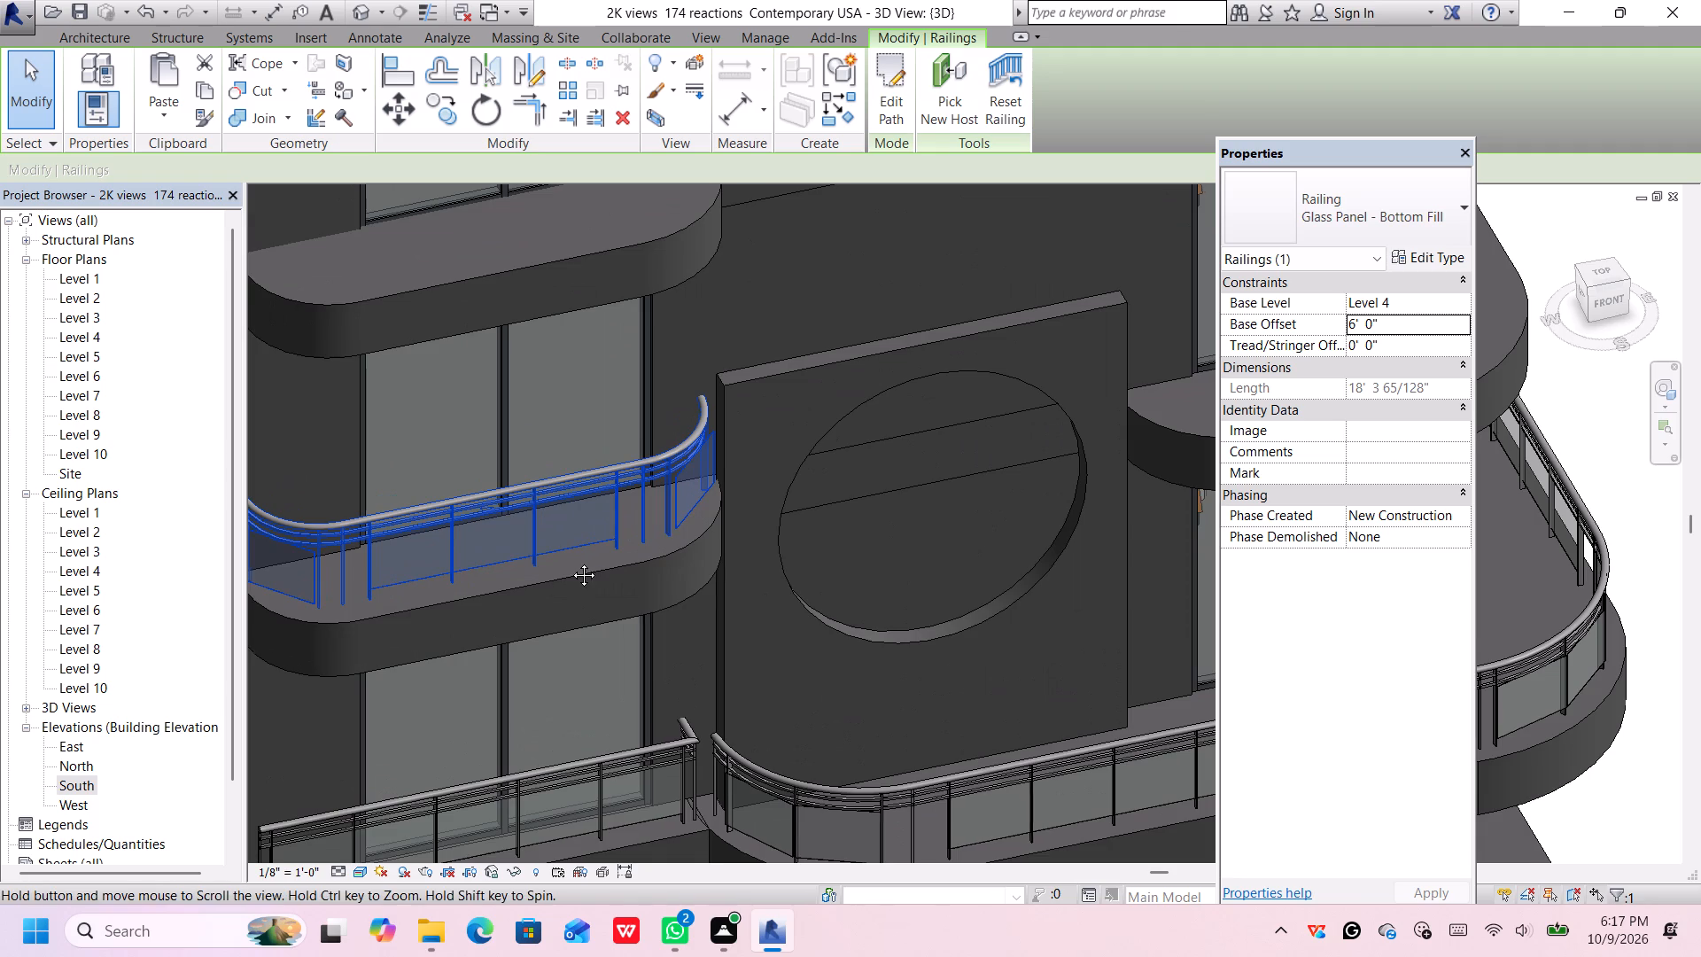
pyautogui.moveTo(571, 562); pyautogui.dragTo(755, 580, button='middle')
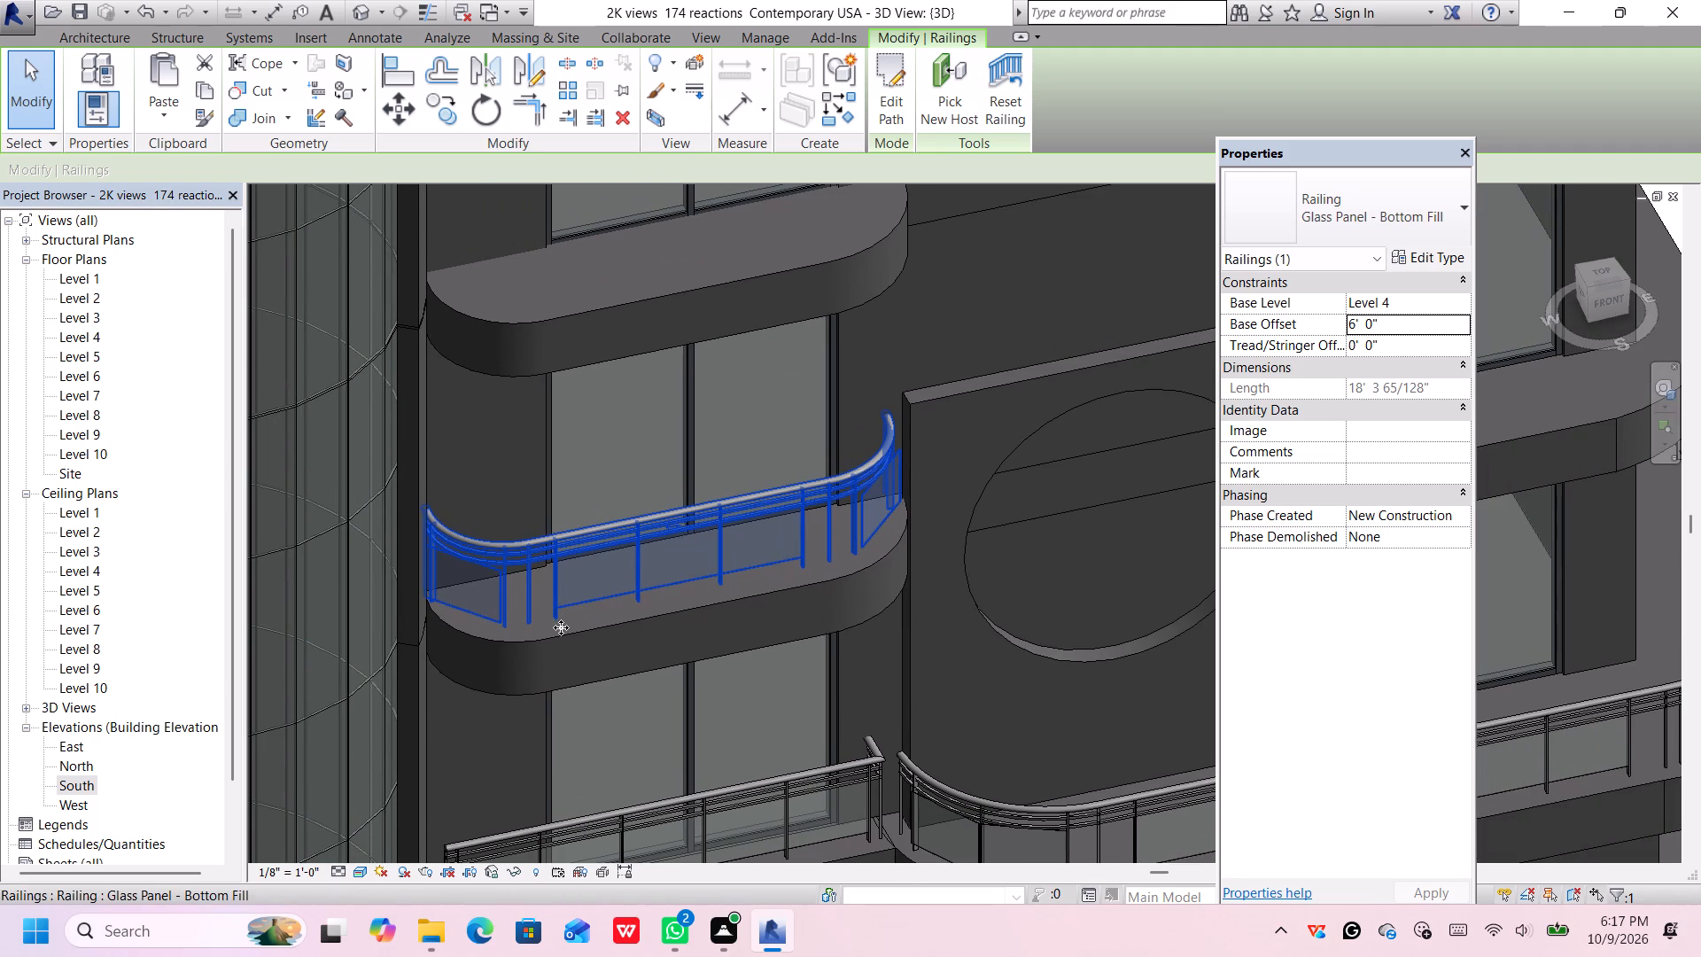
pyautogui.scroll(-4, 750, 602)
pyautogui.scroll(4, 751, 601)
pyautogui.scroll(-6, 751, 601)
pyautogui.moveTo(775, 597); pyautogui.dragTo(478, 502, button='middle')
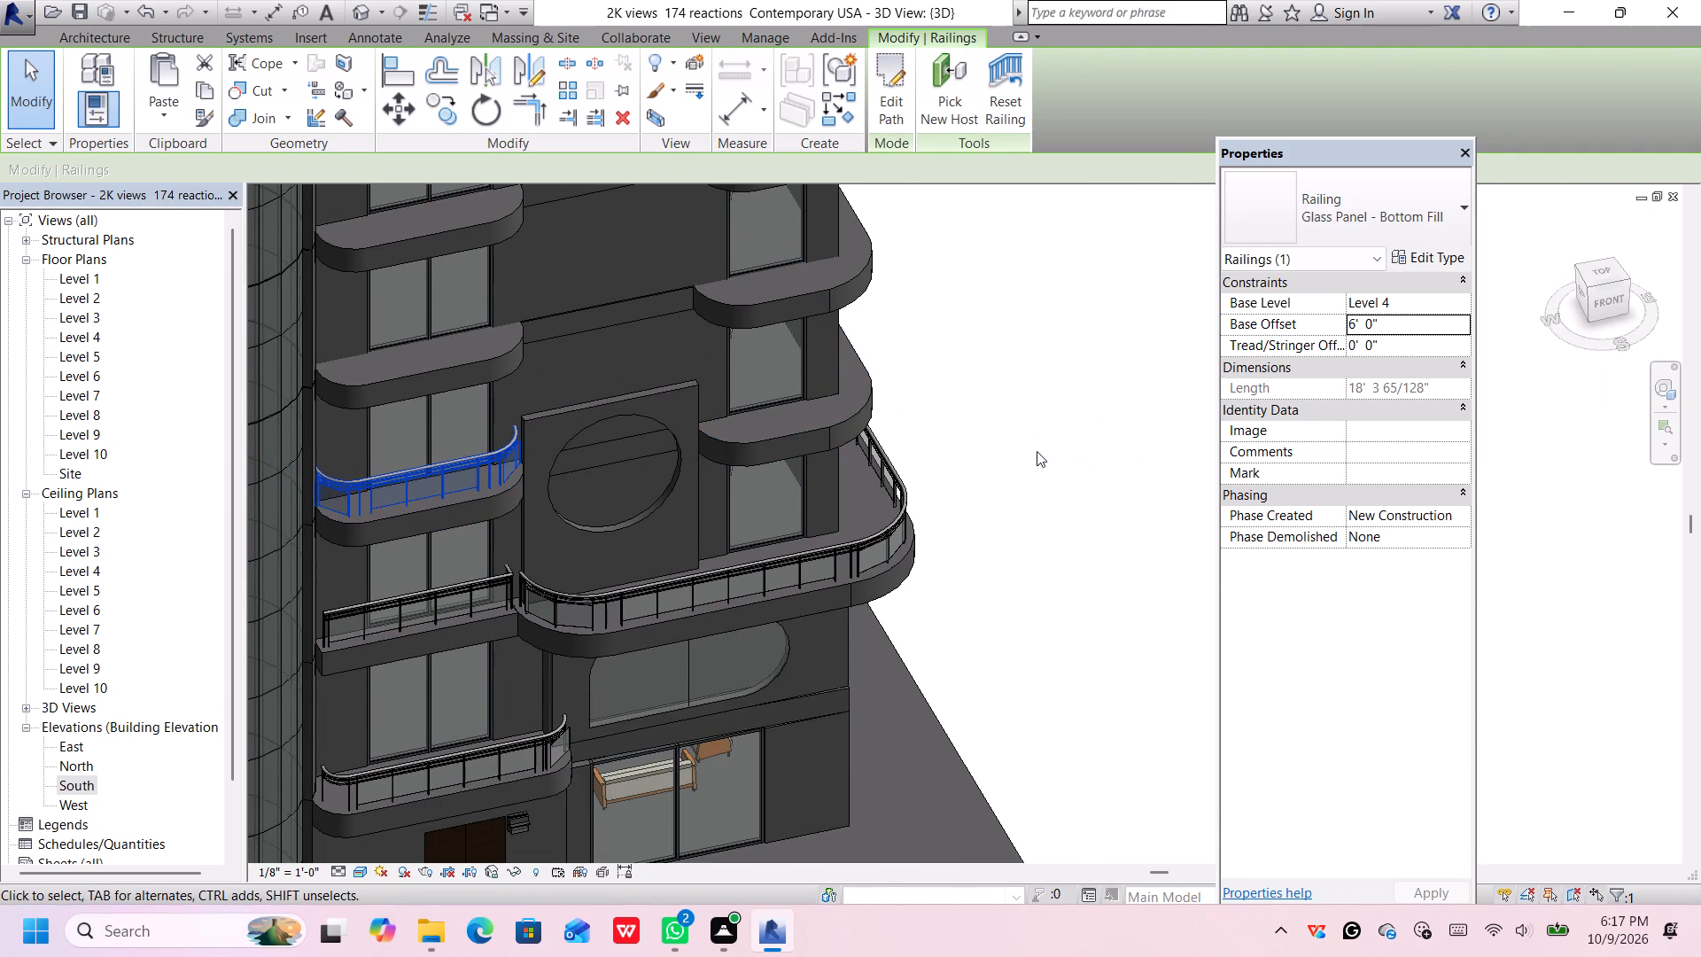
pyautogui.click(1037, 451)
# Start a new Glass Panel - Bottom Fill railing path and set its base level to Level 4.
pyautogui.moveTo(976, 439); pyautogui.dragTo(1019, 538, button='middle')
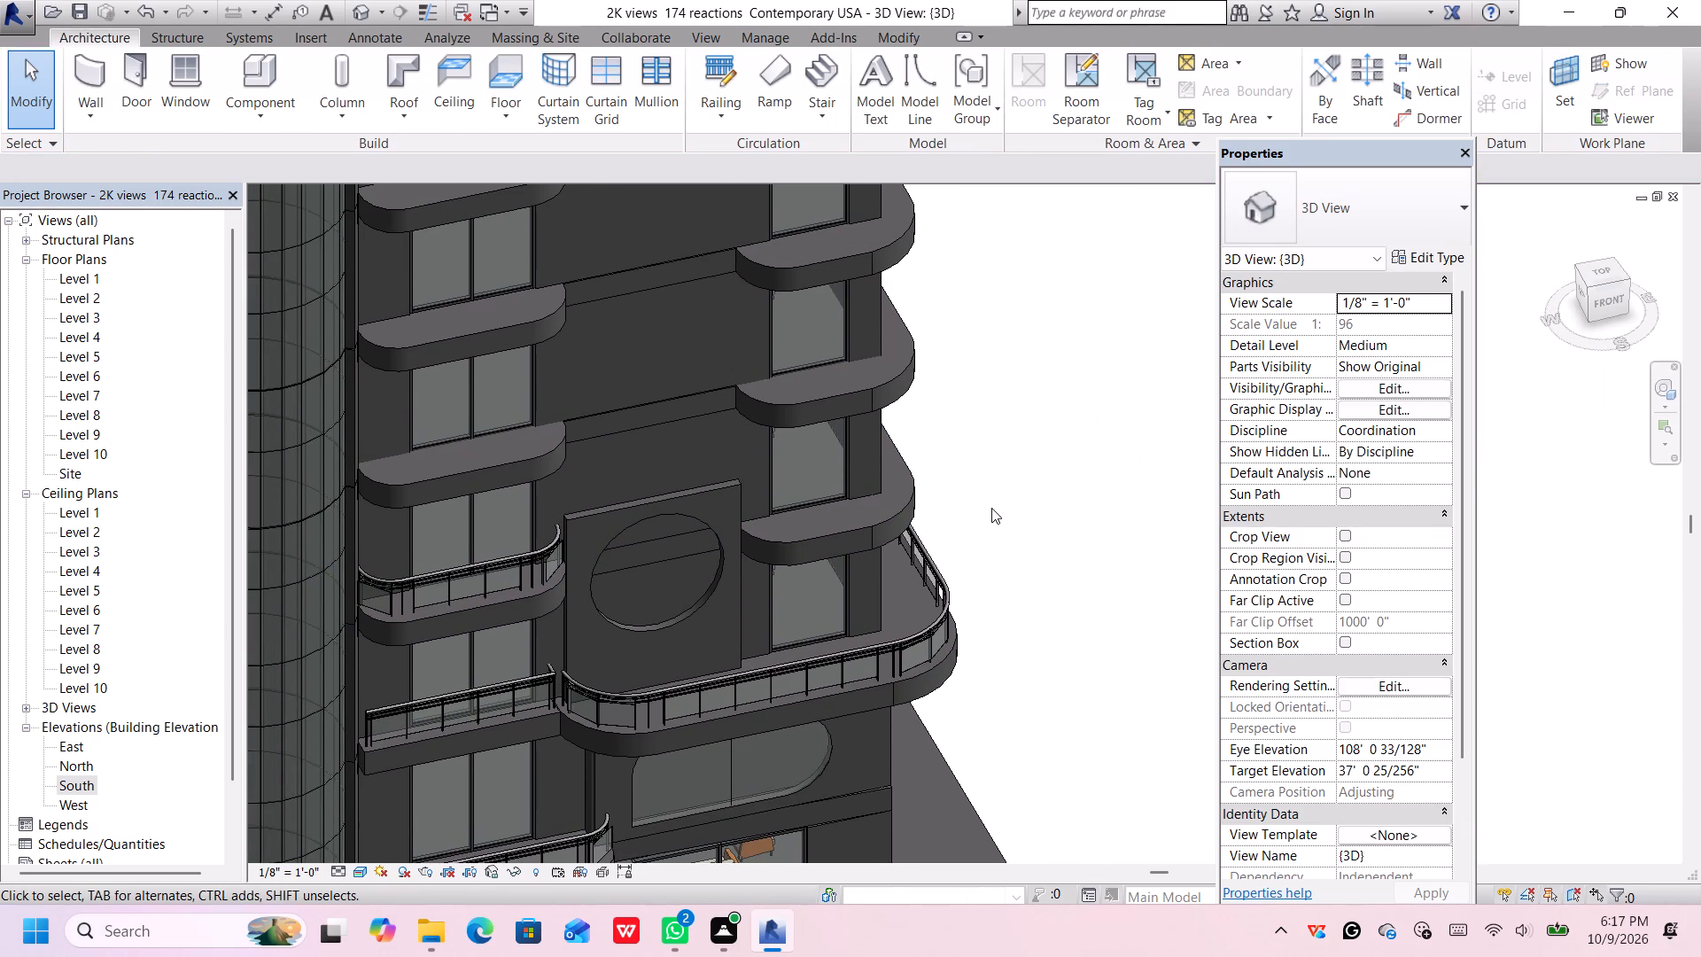
pyautogui.click(729, 86)
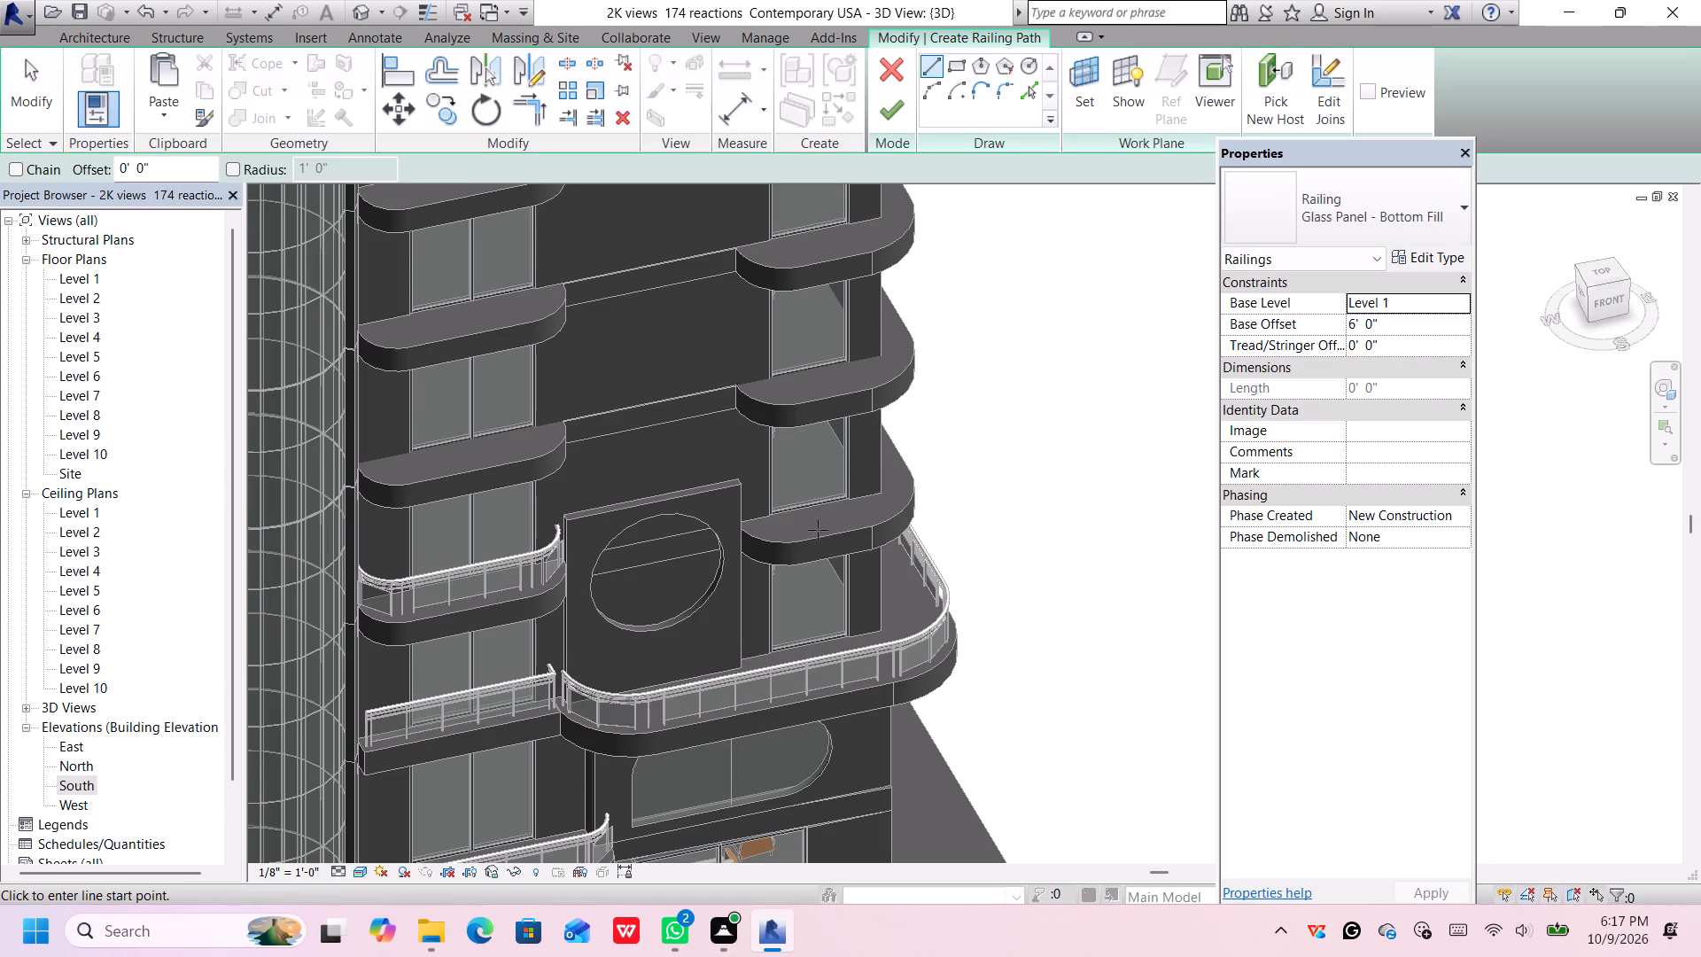
pyautogui.scroll(6, 807, 527)
pyautogui.scroll(-1, 784, 549)
pyautogui.scroll(1, 784, 549)
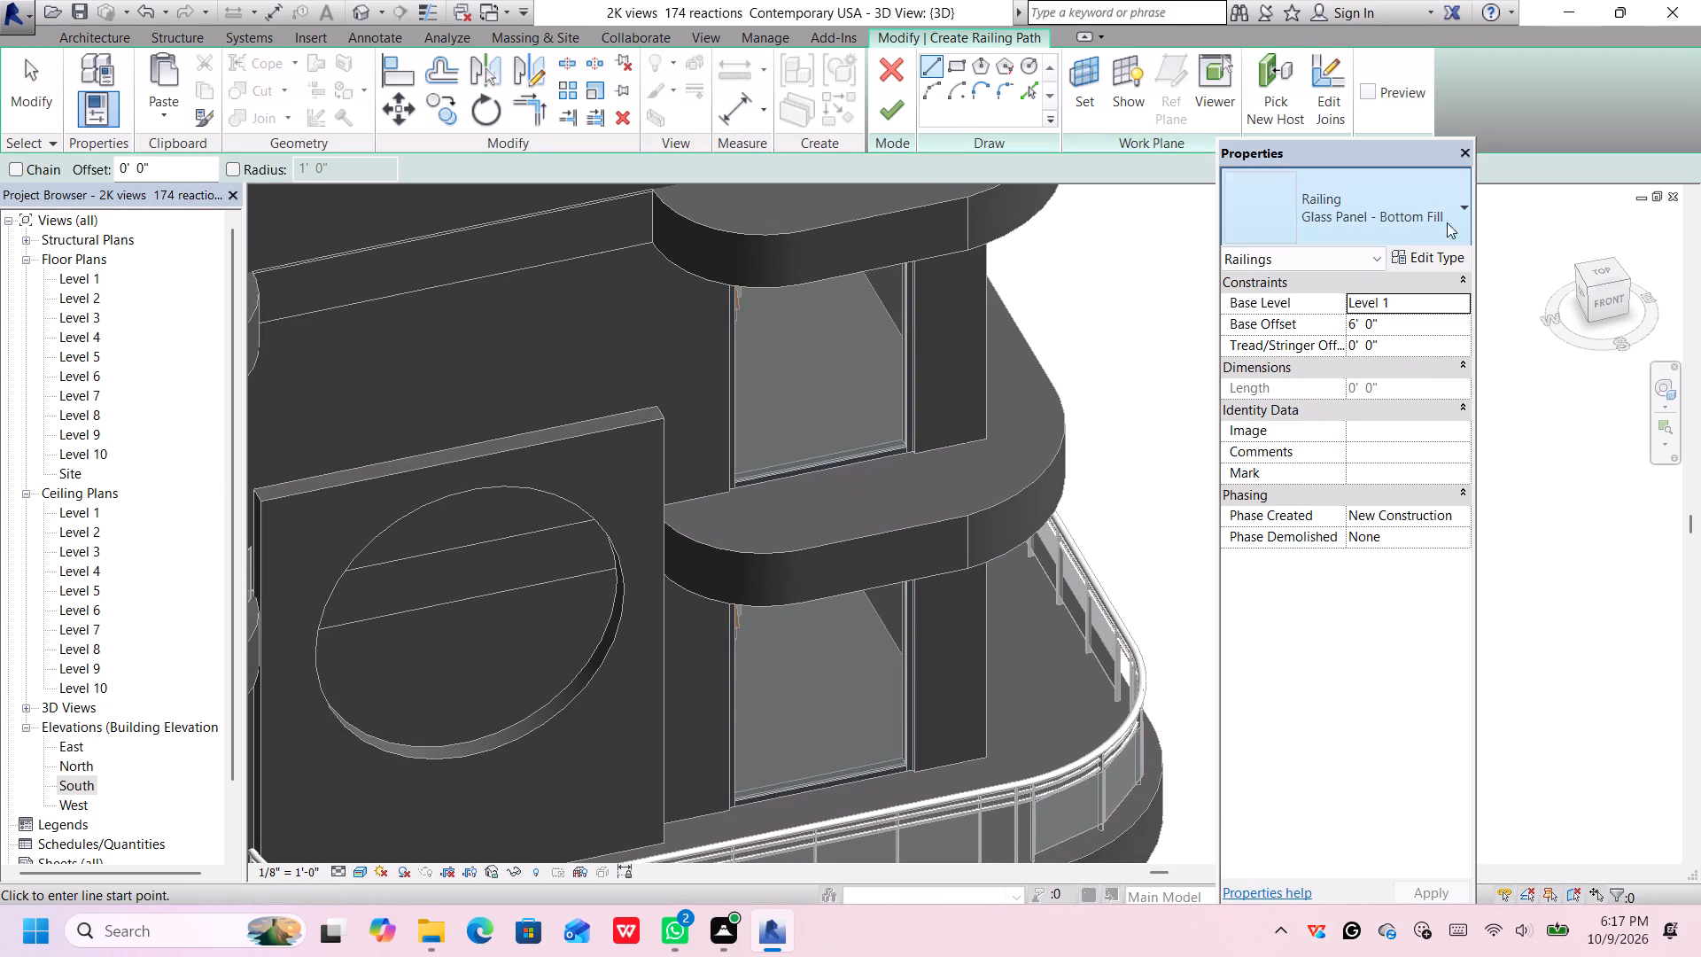
pyautogui.click(1455, 304)
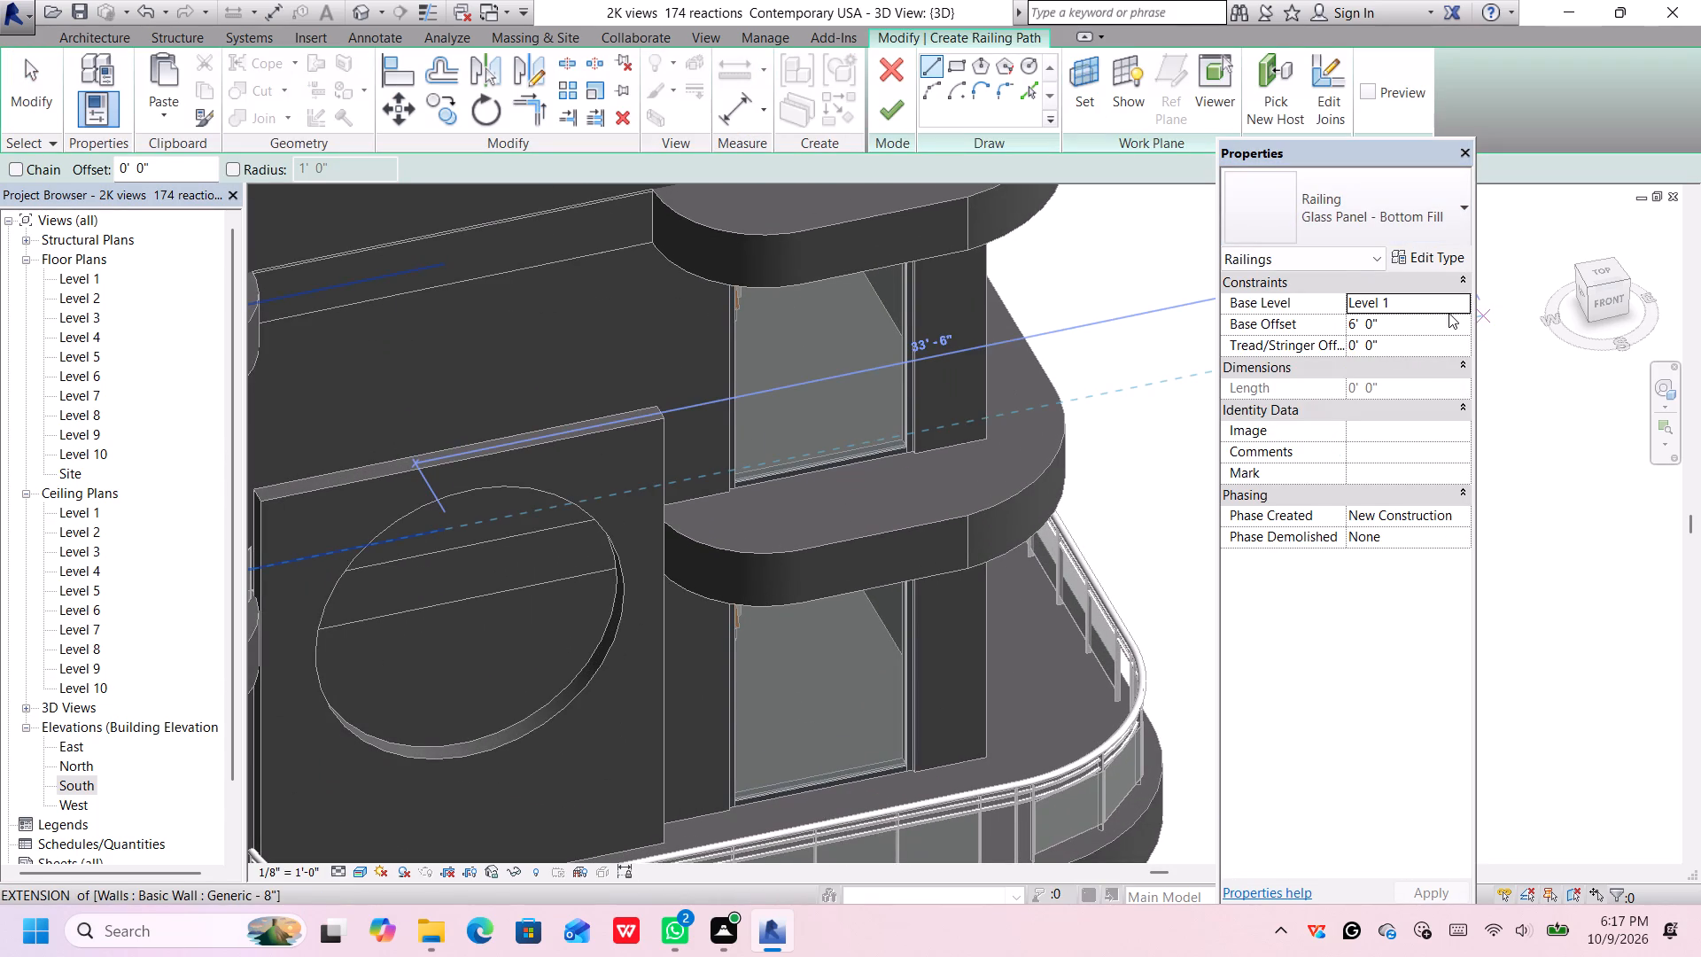
pyautogui.click(1433, 307)
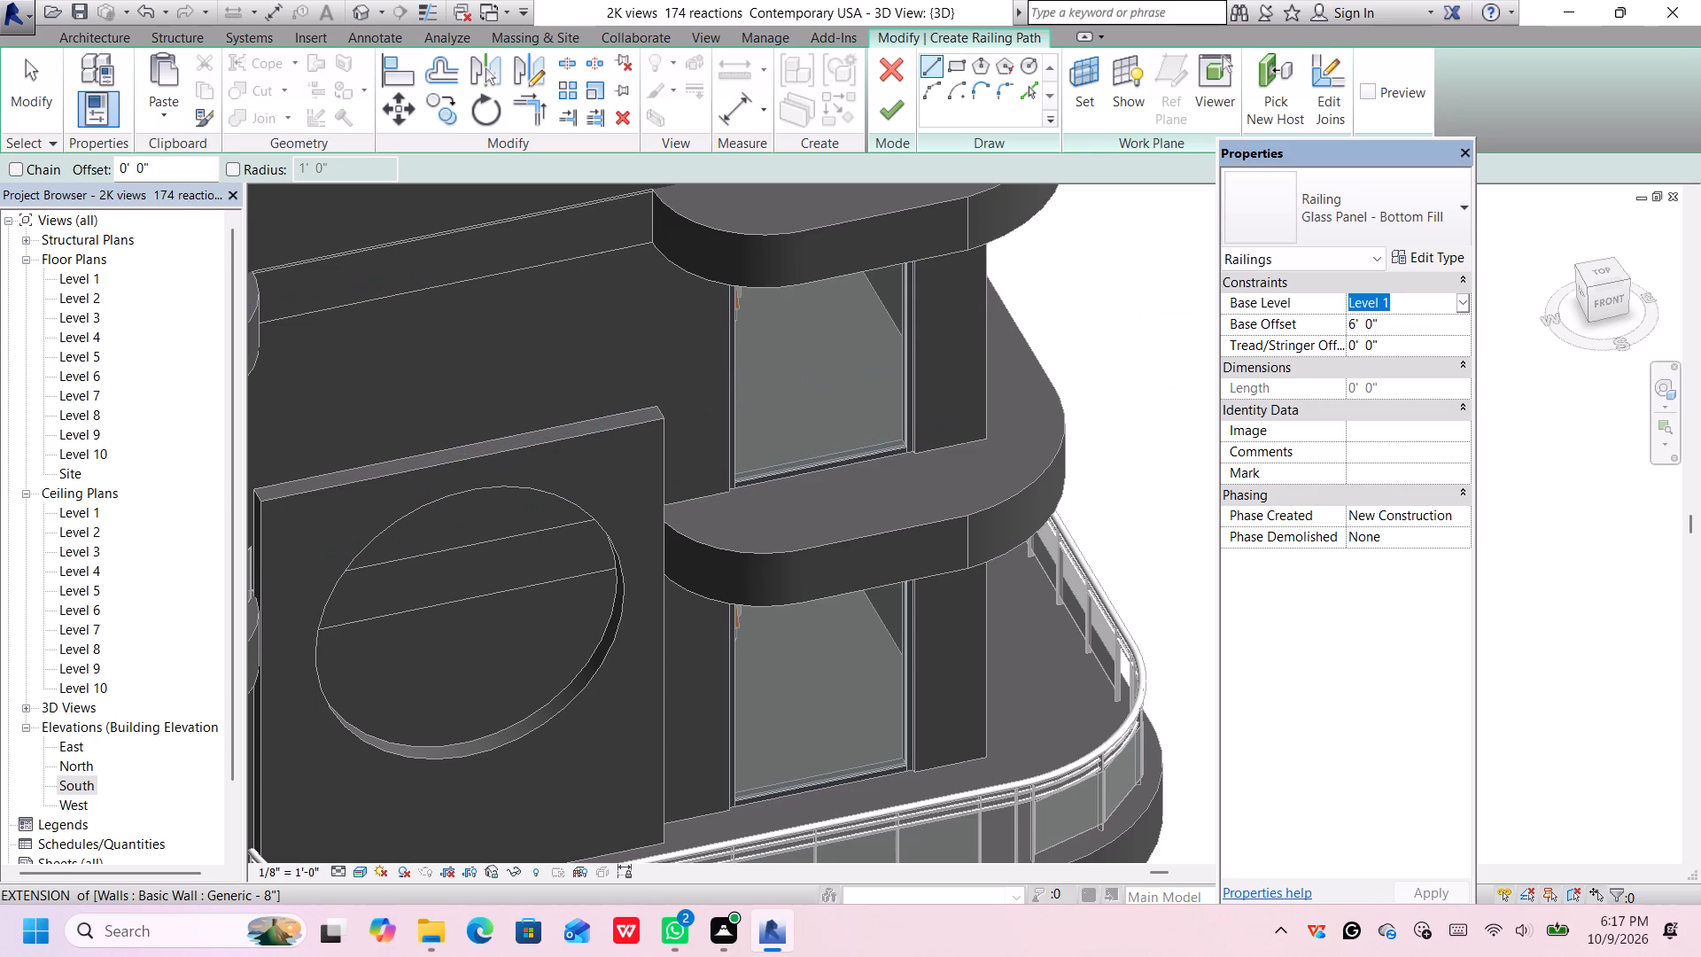
pyautogui.click(1462, 299)
pyautogui.click(1390, 393)
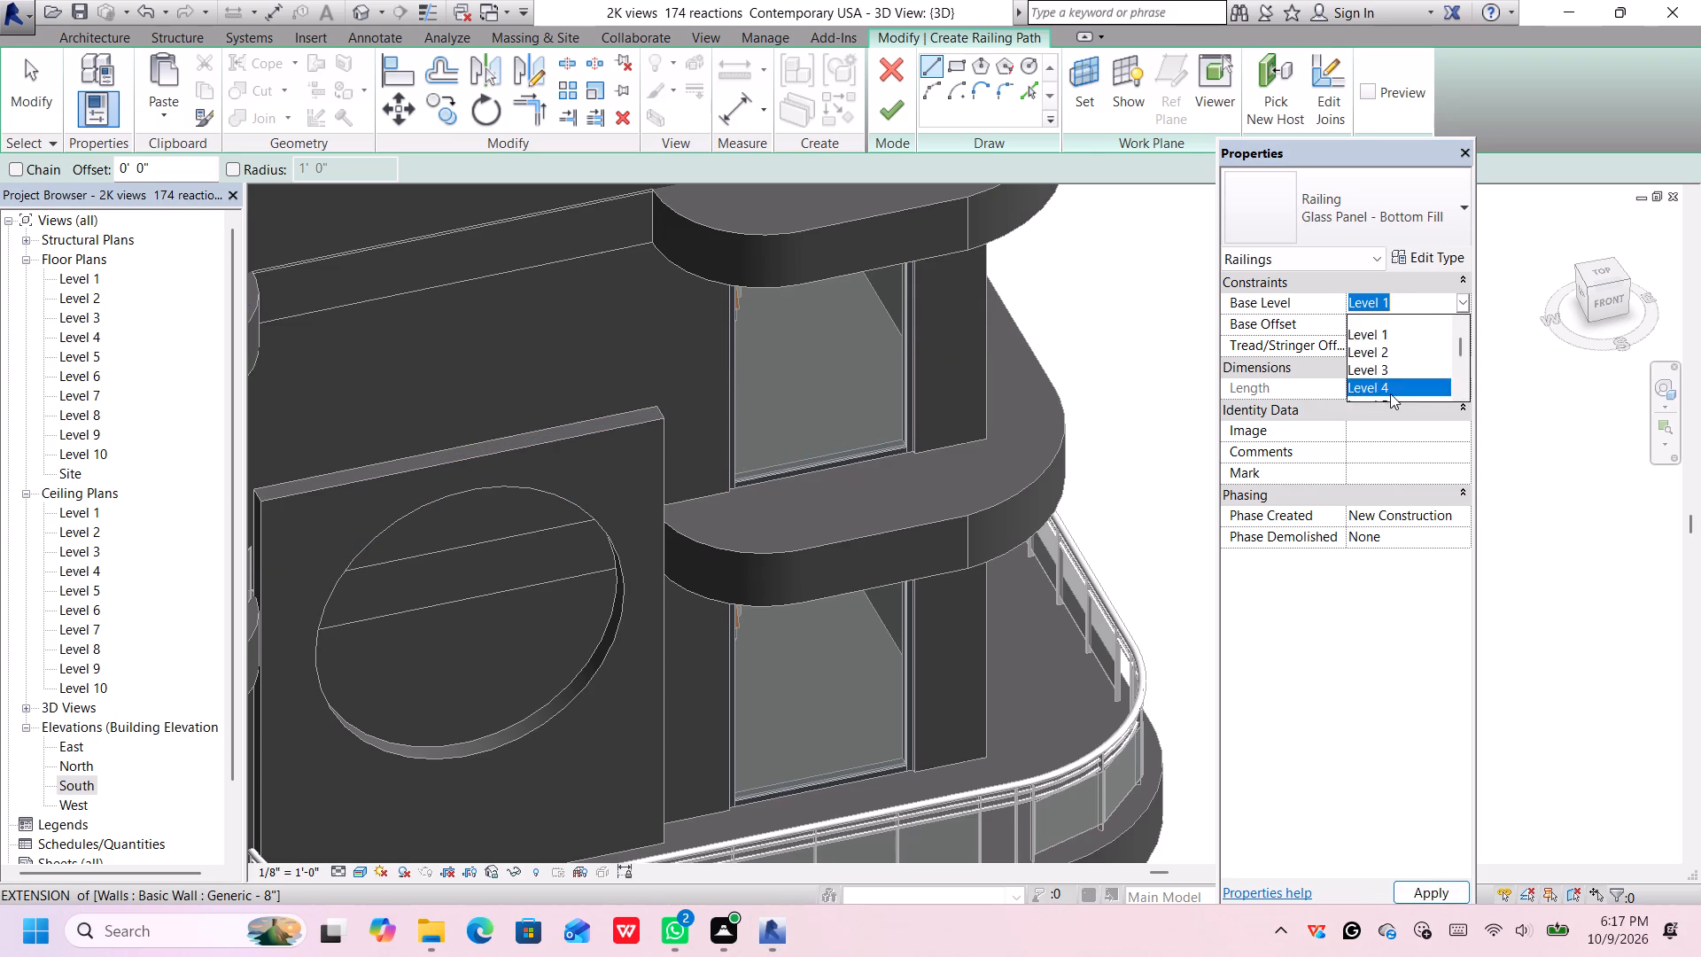
pyautogui.click(1457, 304)
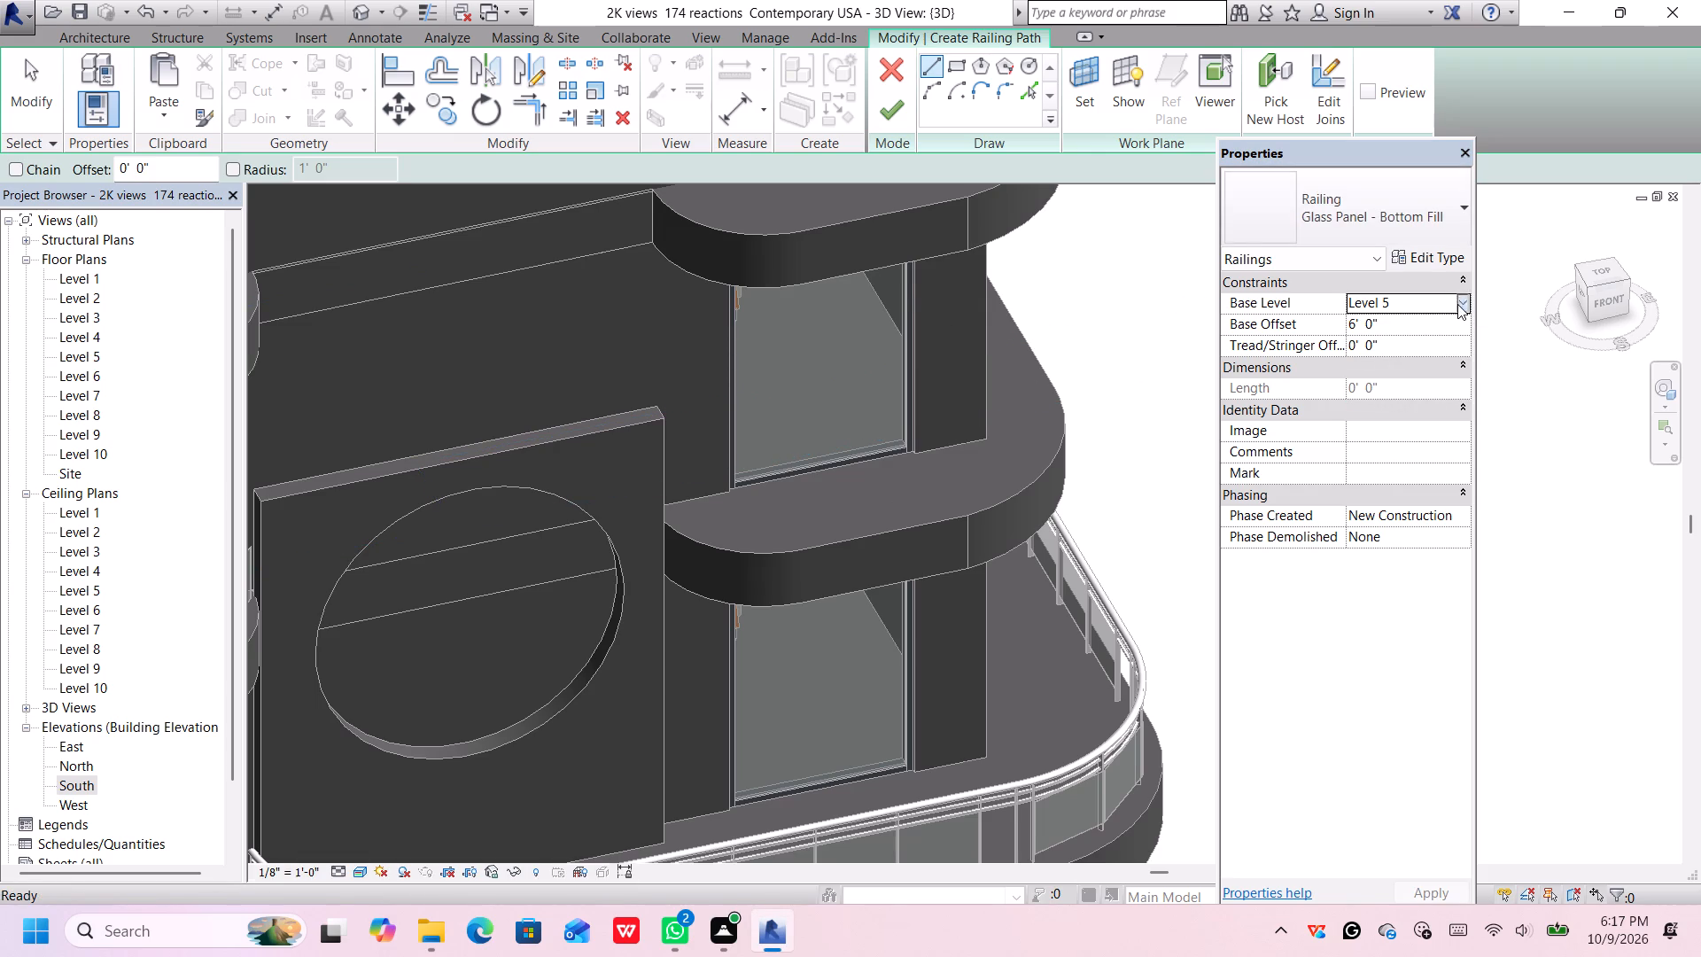
pyautogui.click(1399, 355)
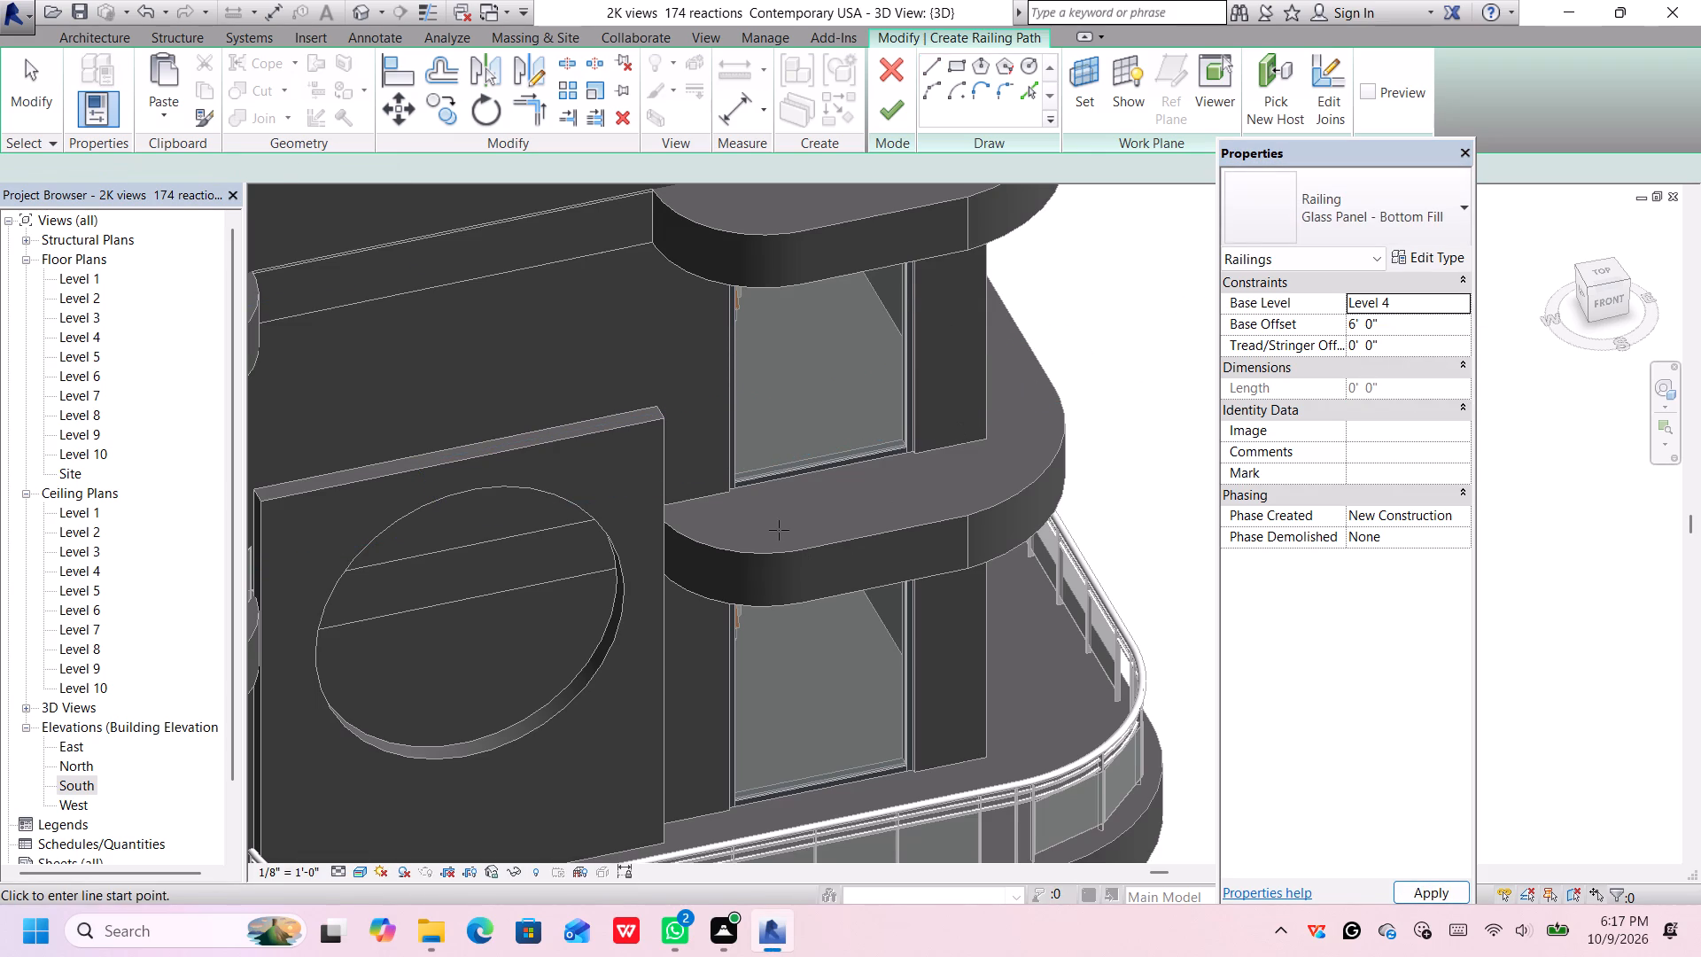
# Sketch a straight path line about 6' long along the front of the balcony beside the circular-opening wall, and dismiss the blank notification.
pyautogui.scroll(1, 779, 530)
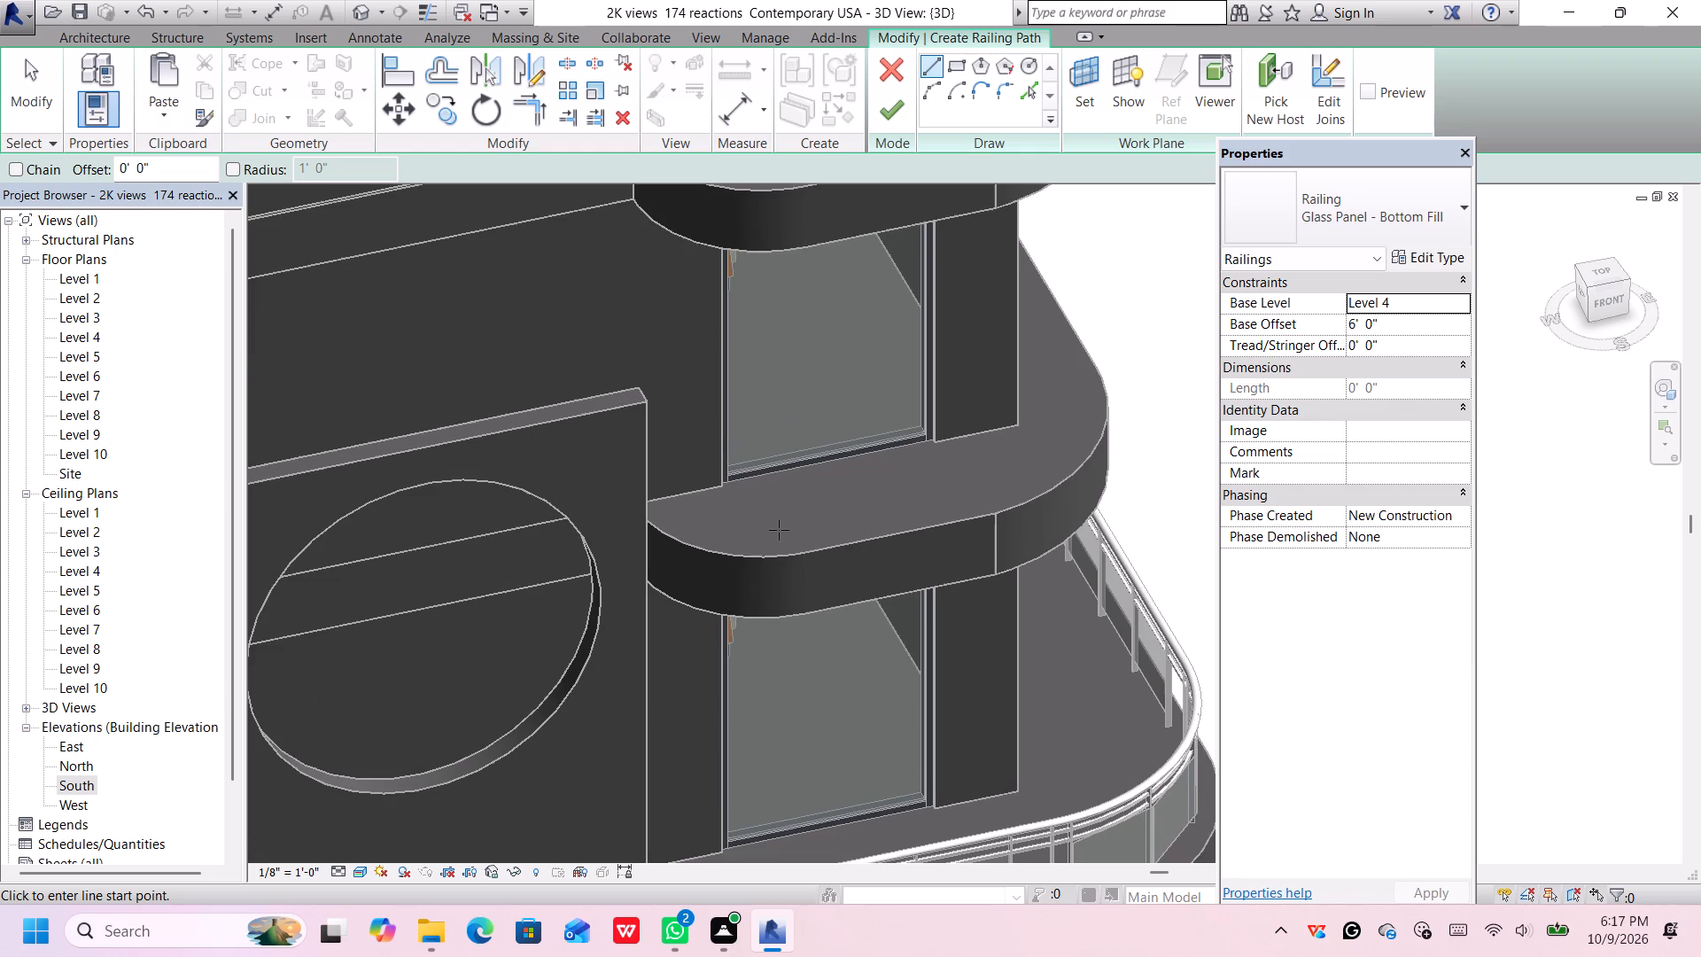
pyautogui.click(781, 540)
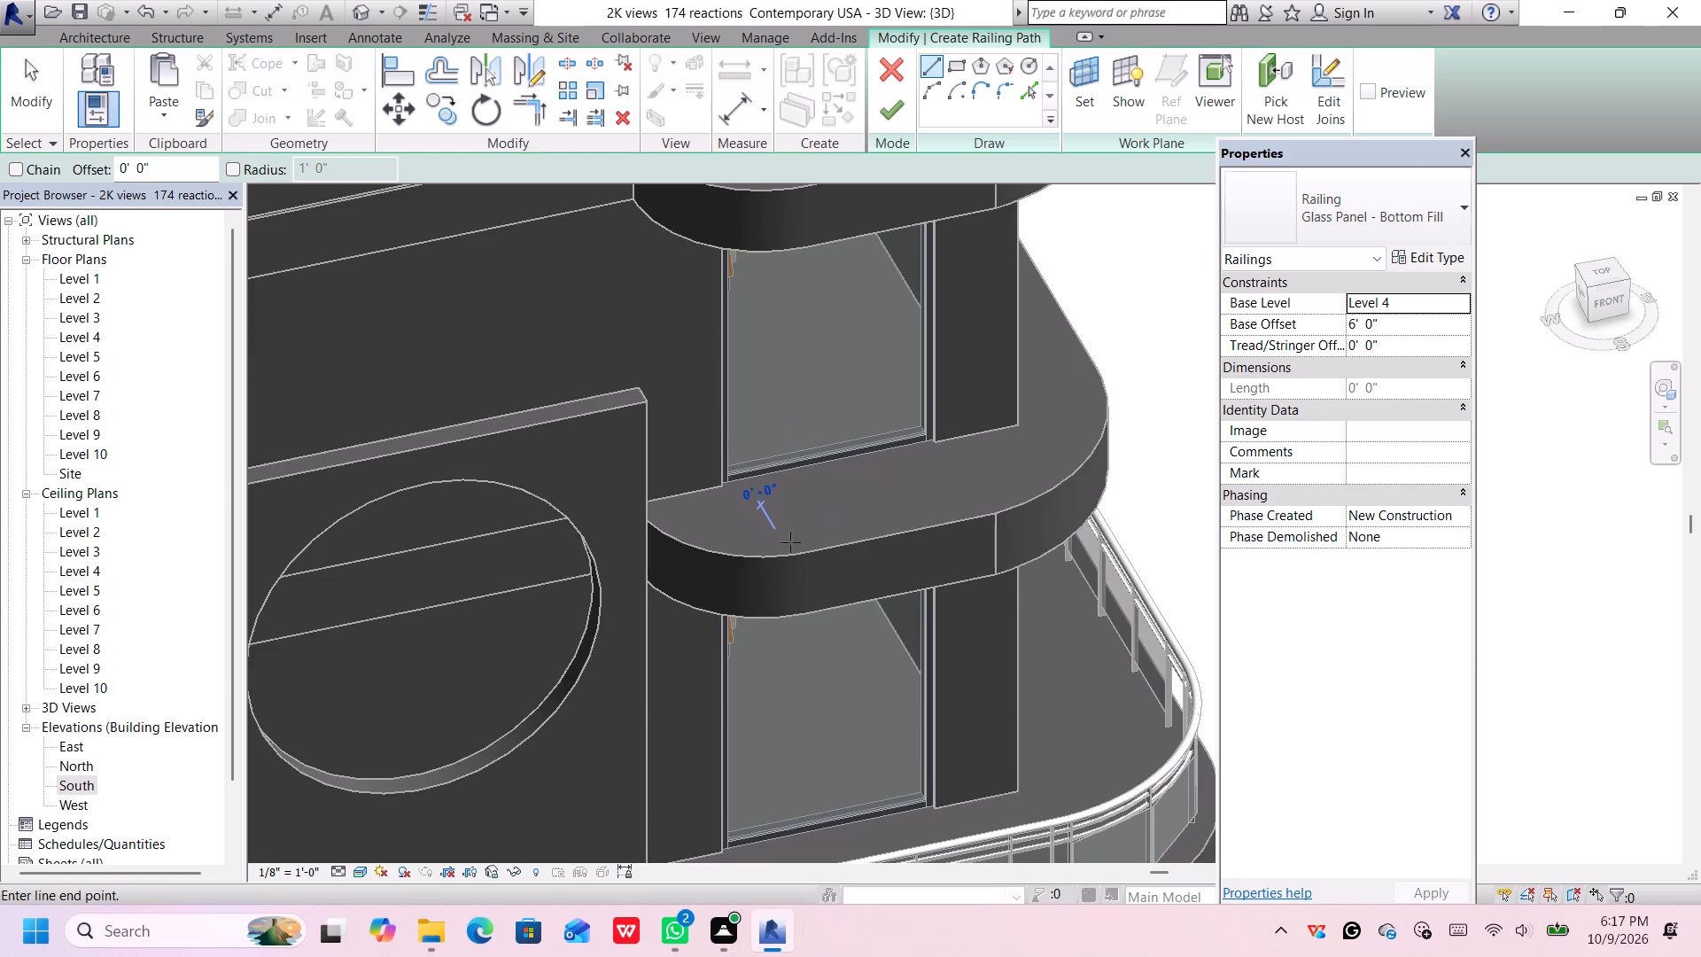
pyautogui.click(988, 495)
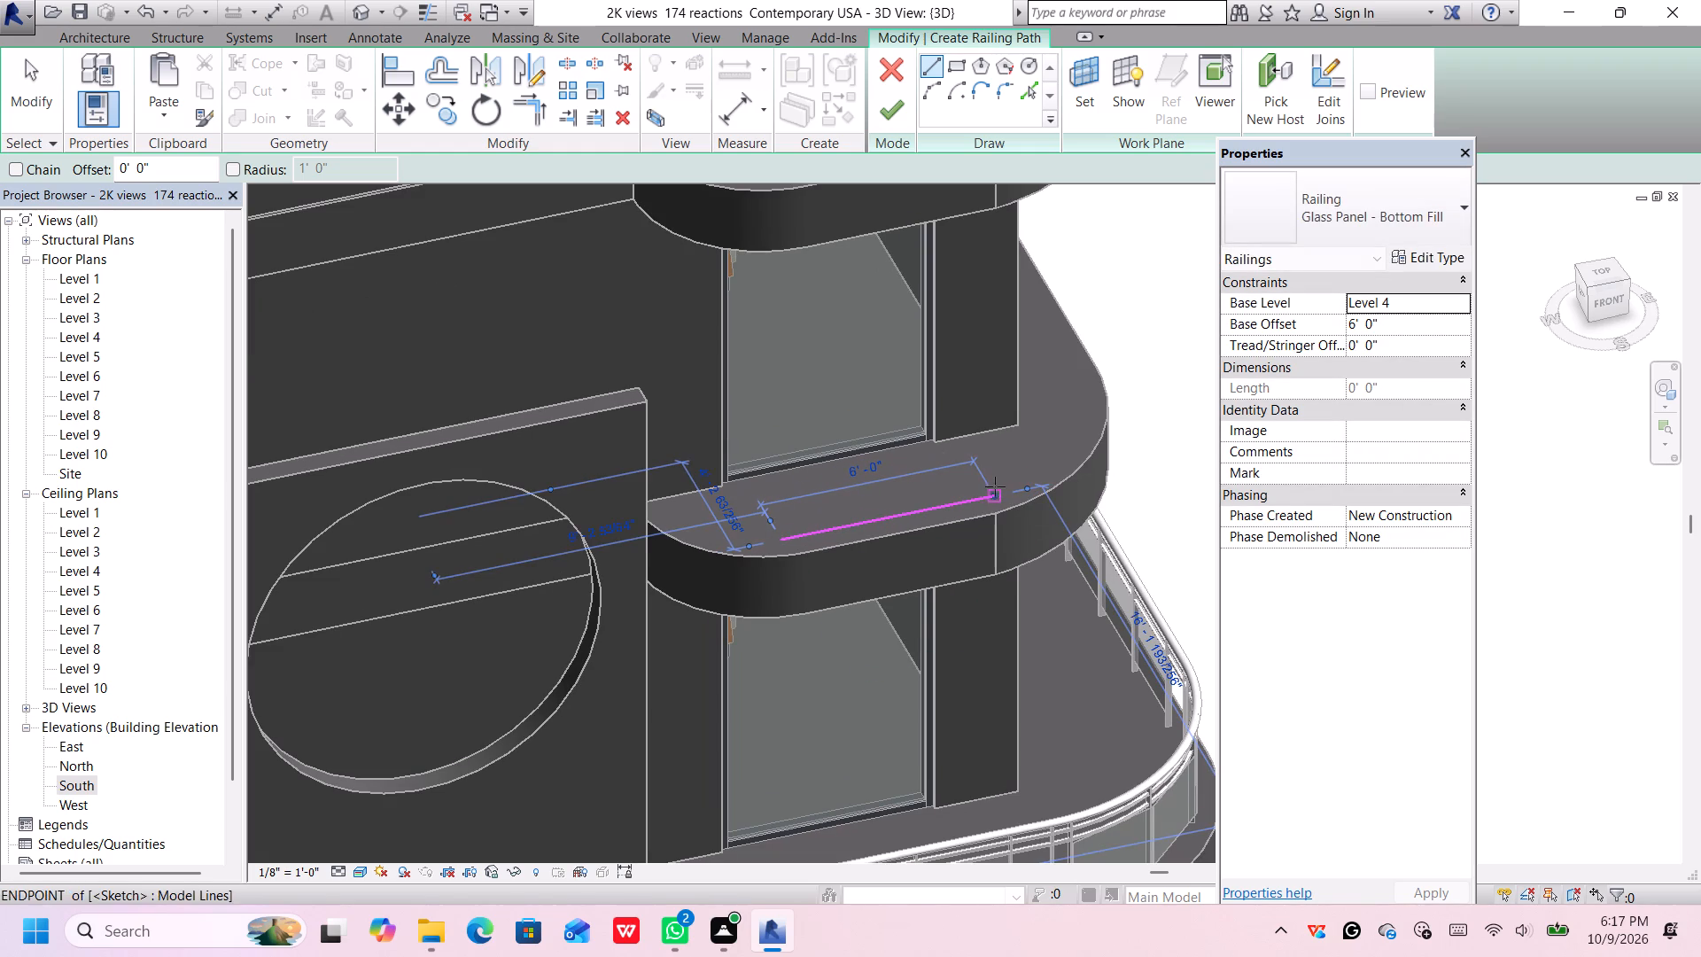
pyautogui.scroll(-4, 1127, 436)
pyautogui.moveTo(1130, 428); pyautogui.dragTo(859, 592, button='middle')
pyautogui.scroll(-1, 1130, 430)
pyautogui.scroll(1, 859, 591)
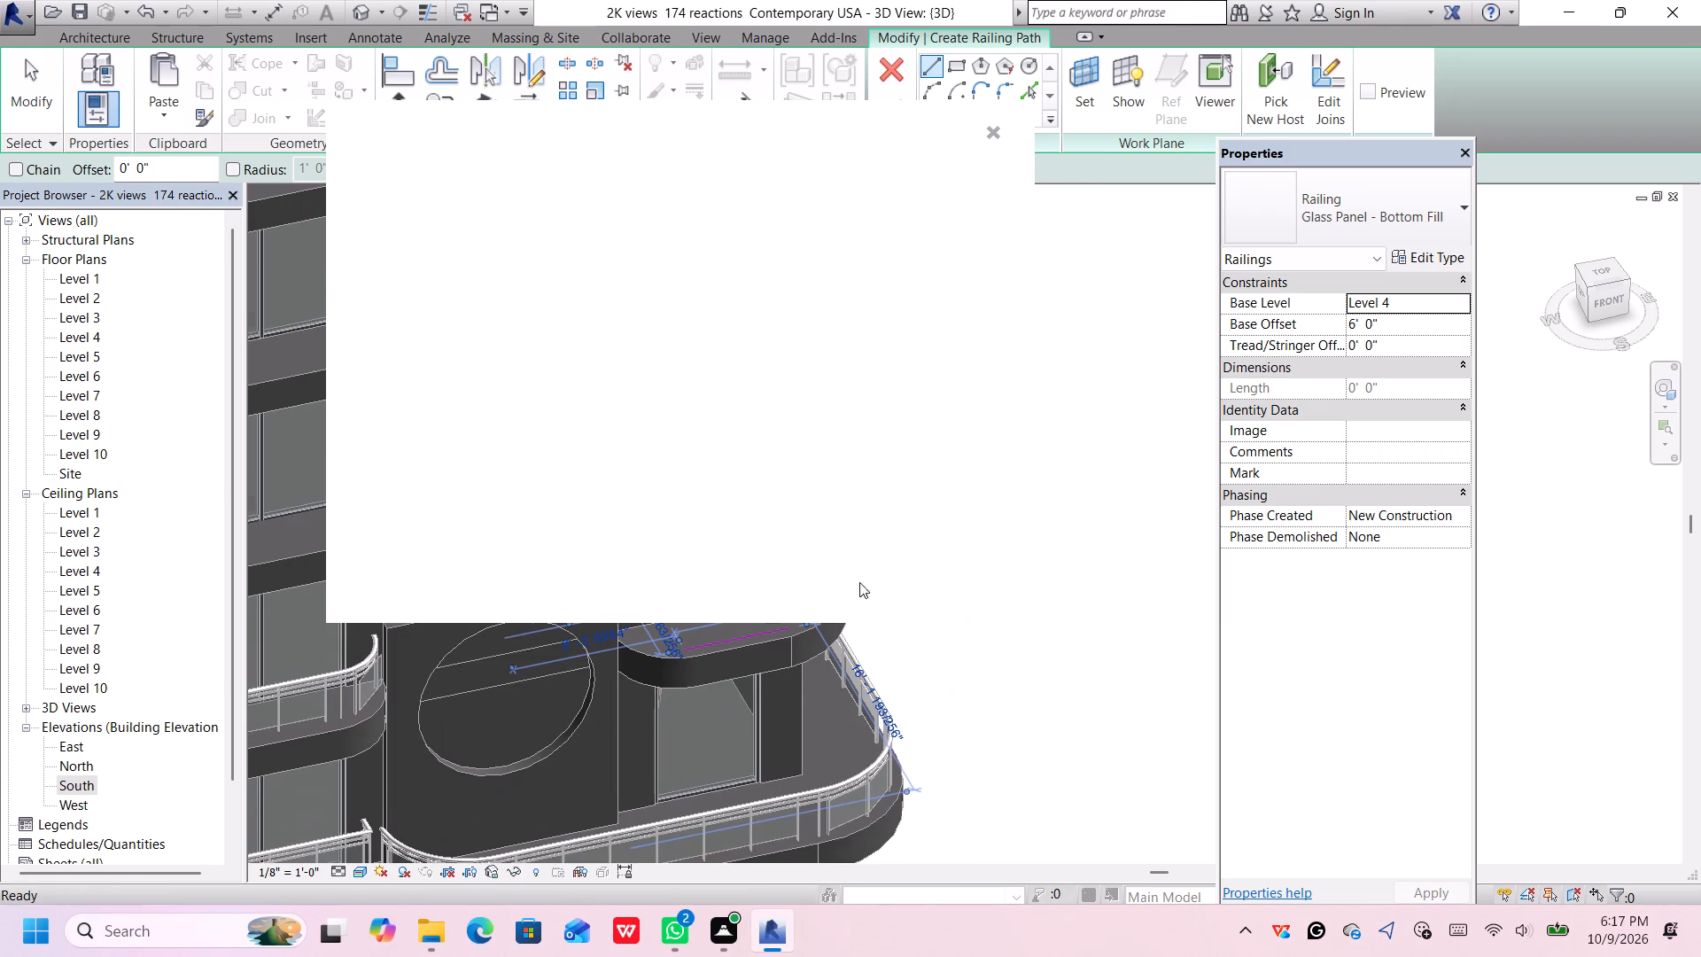
pyautogui.click(990, 129)
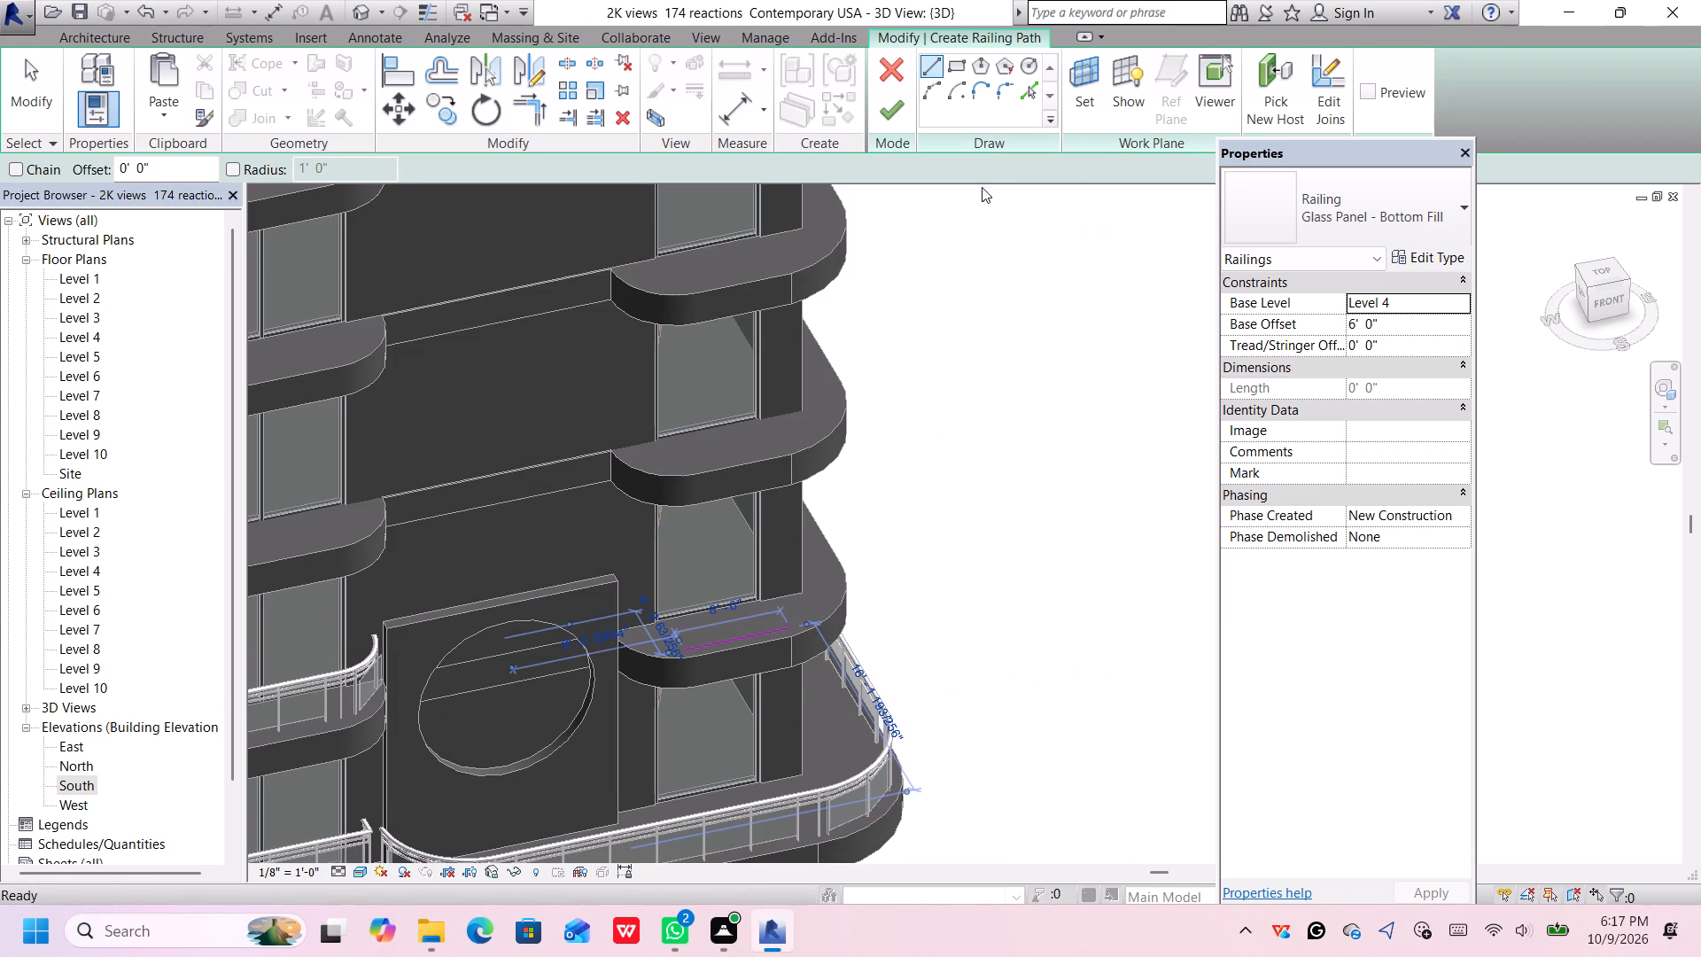
# Sketch a long straight path line along the balcony's side edge, from its far rear end to the rounded front corner.
pyautogui.moveTo(936, 529); pyautogui.dragTo(844, 610, button='middle')
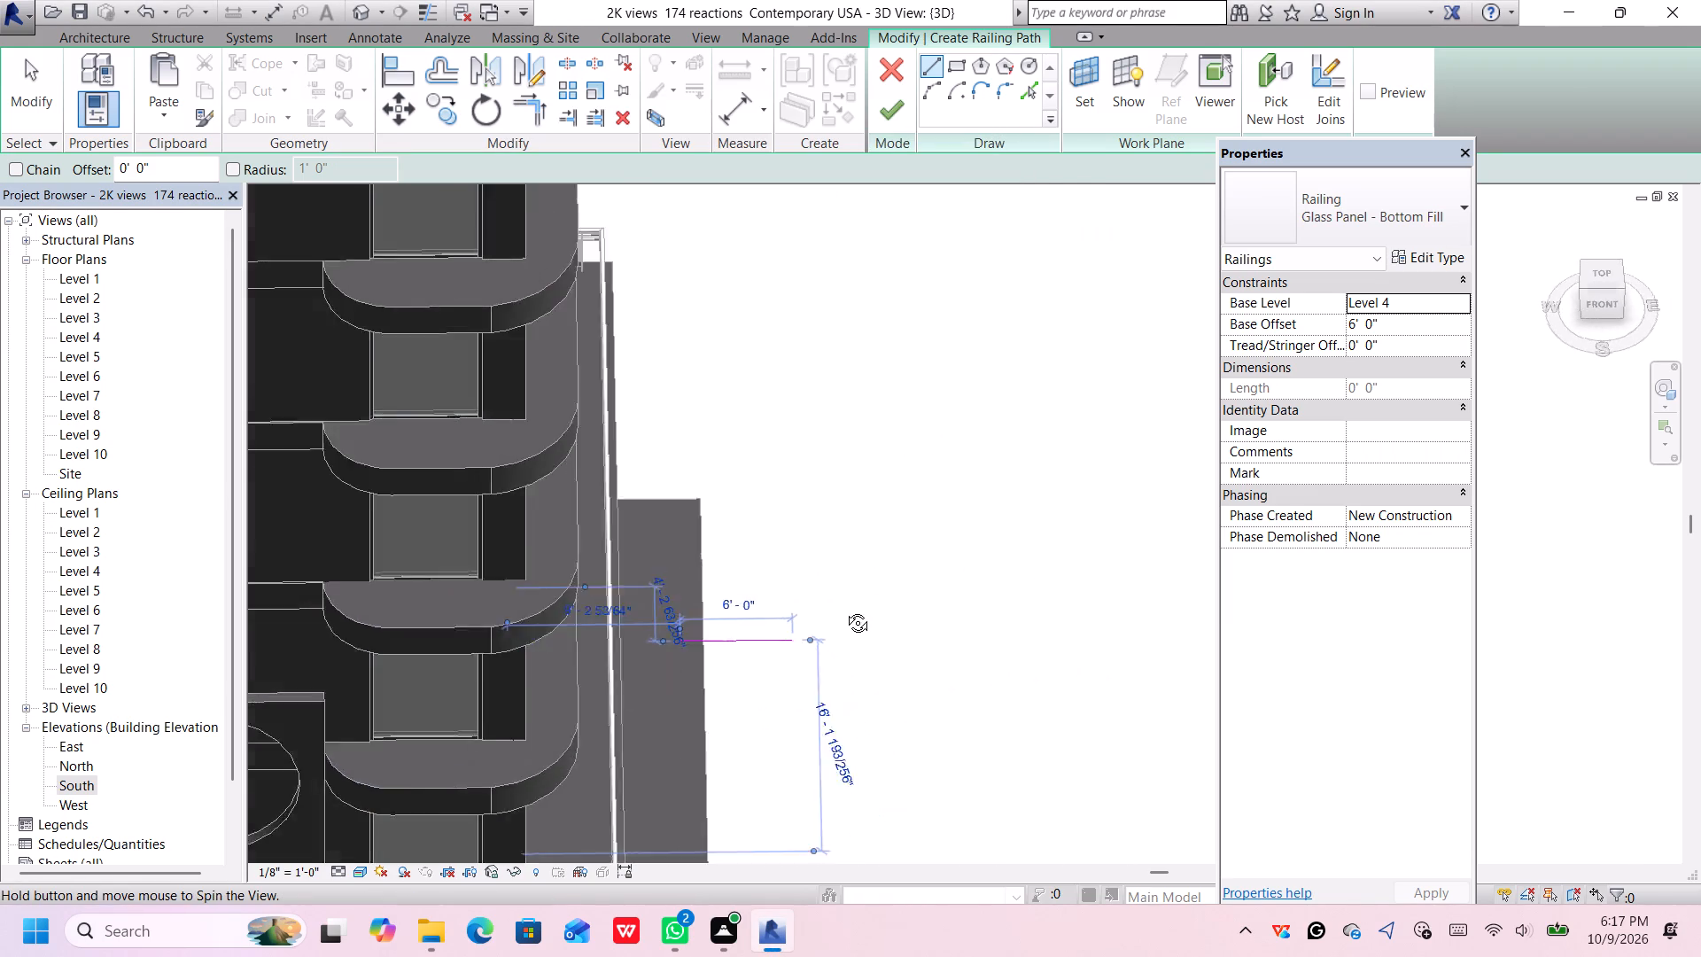
pyautogui.moveTo(844, 610); pyautogui.dragTo(698, 569, button='middle')
pyautogui.scroll(-3, 734, 472)
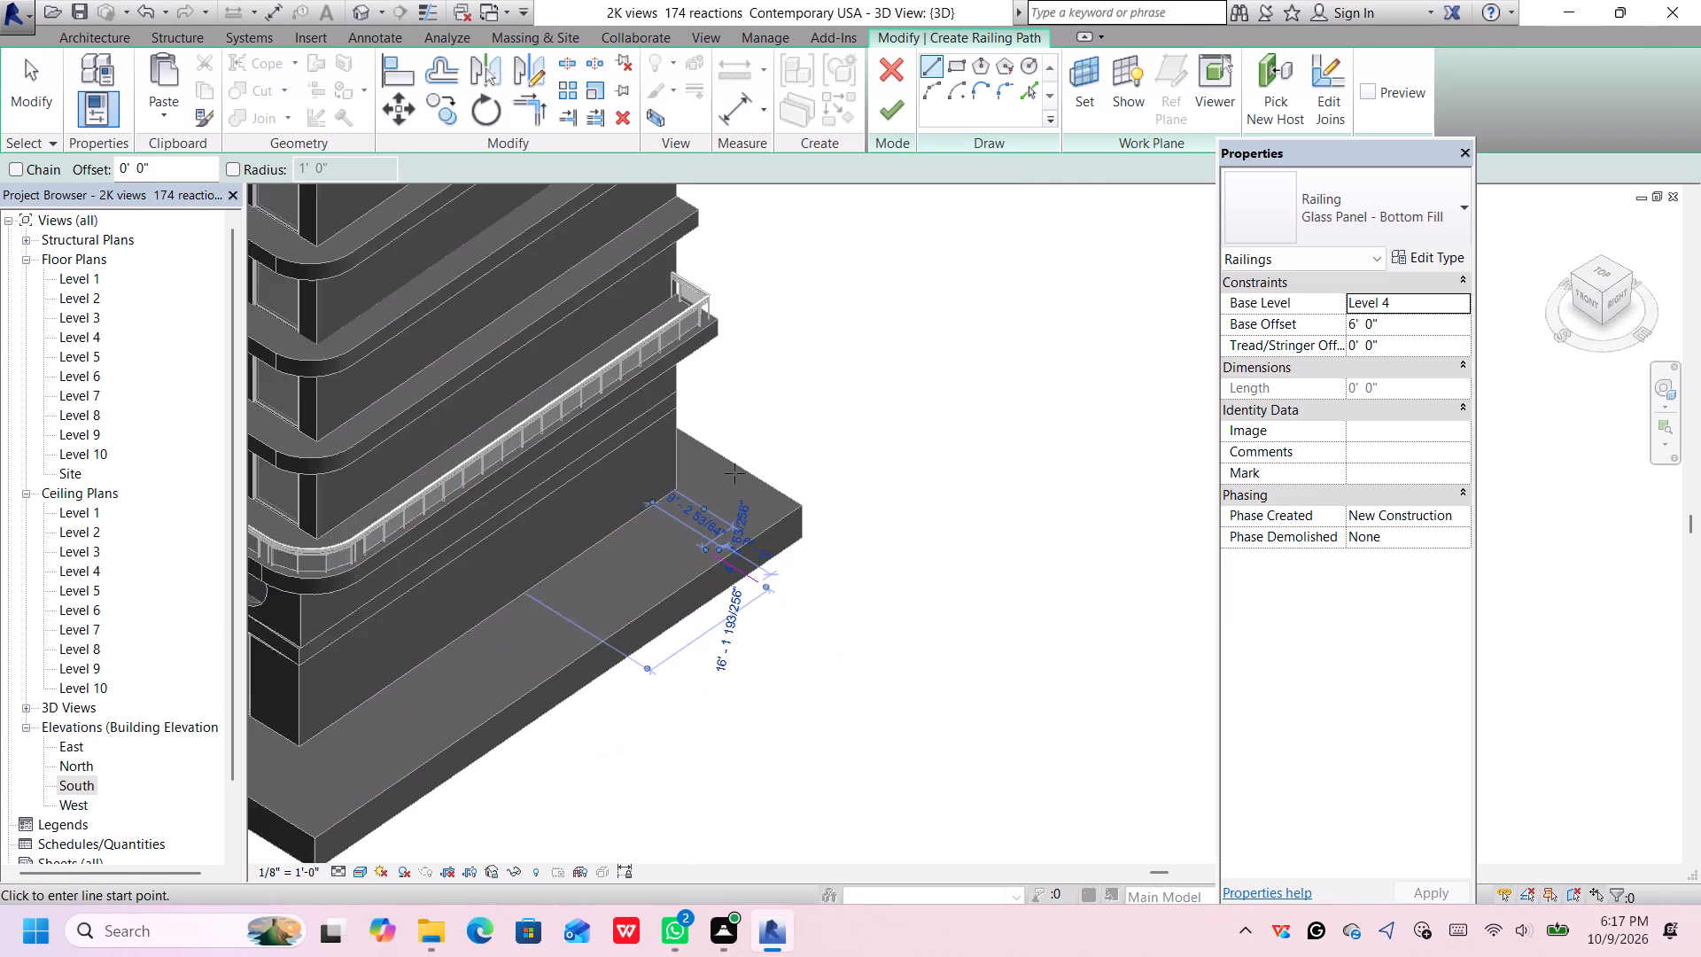
pyautogui.scroll(-2, 734, 473)
pyautogui.moveTo(750, 460); pyautogui.dragTo(934, 543, button='middle')
pyautogui.scroll(1, 797, 424)
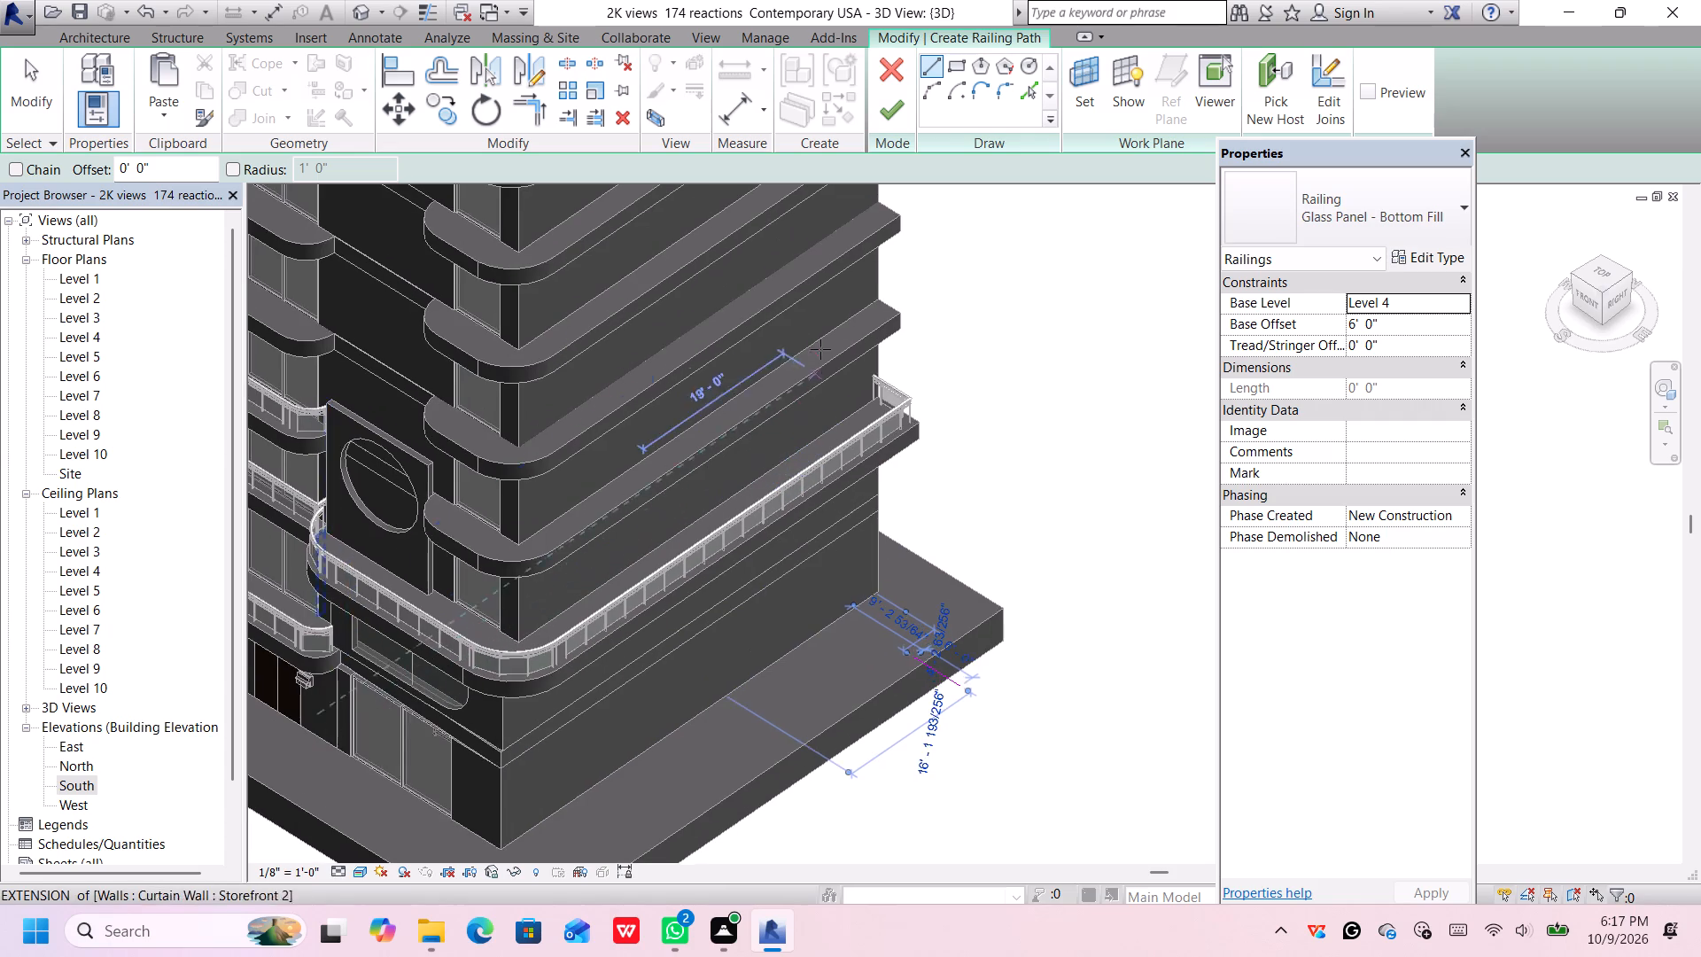
pyautogui.scroll(4, 827, 346)
pyautogui.scroll(4, 898, 300)
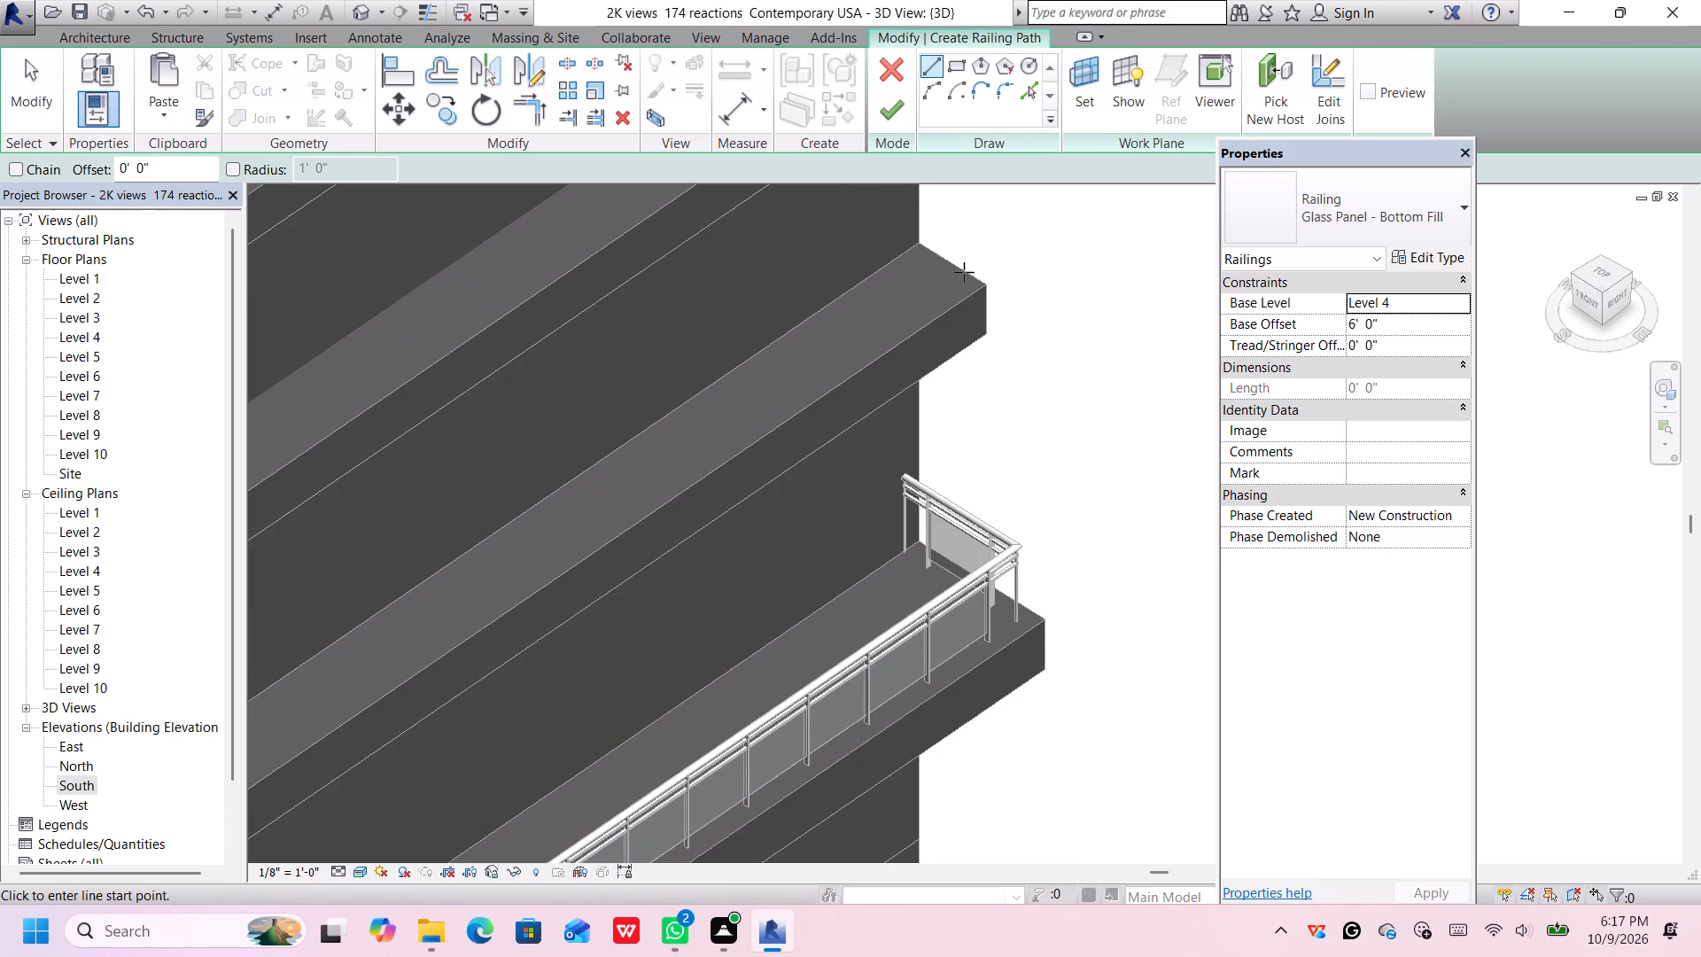
pyautogui.click(959, 272)
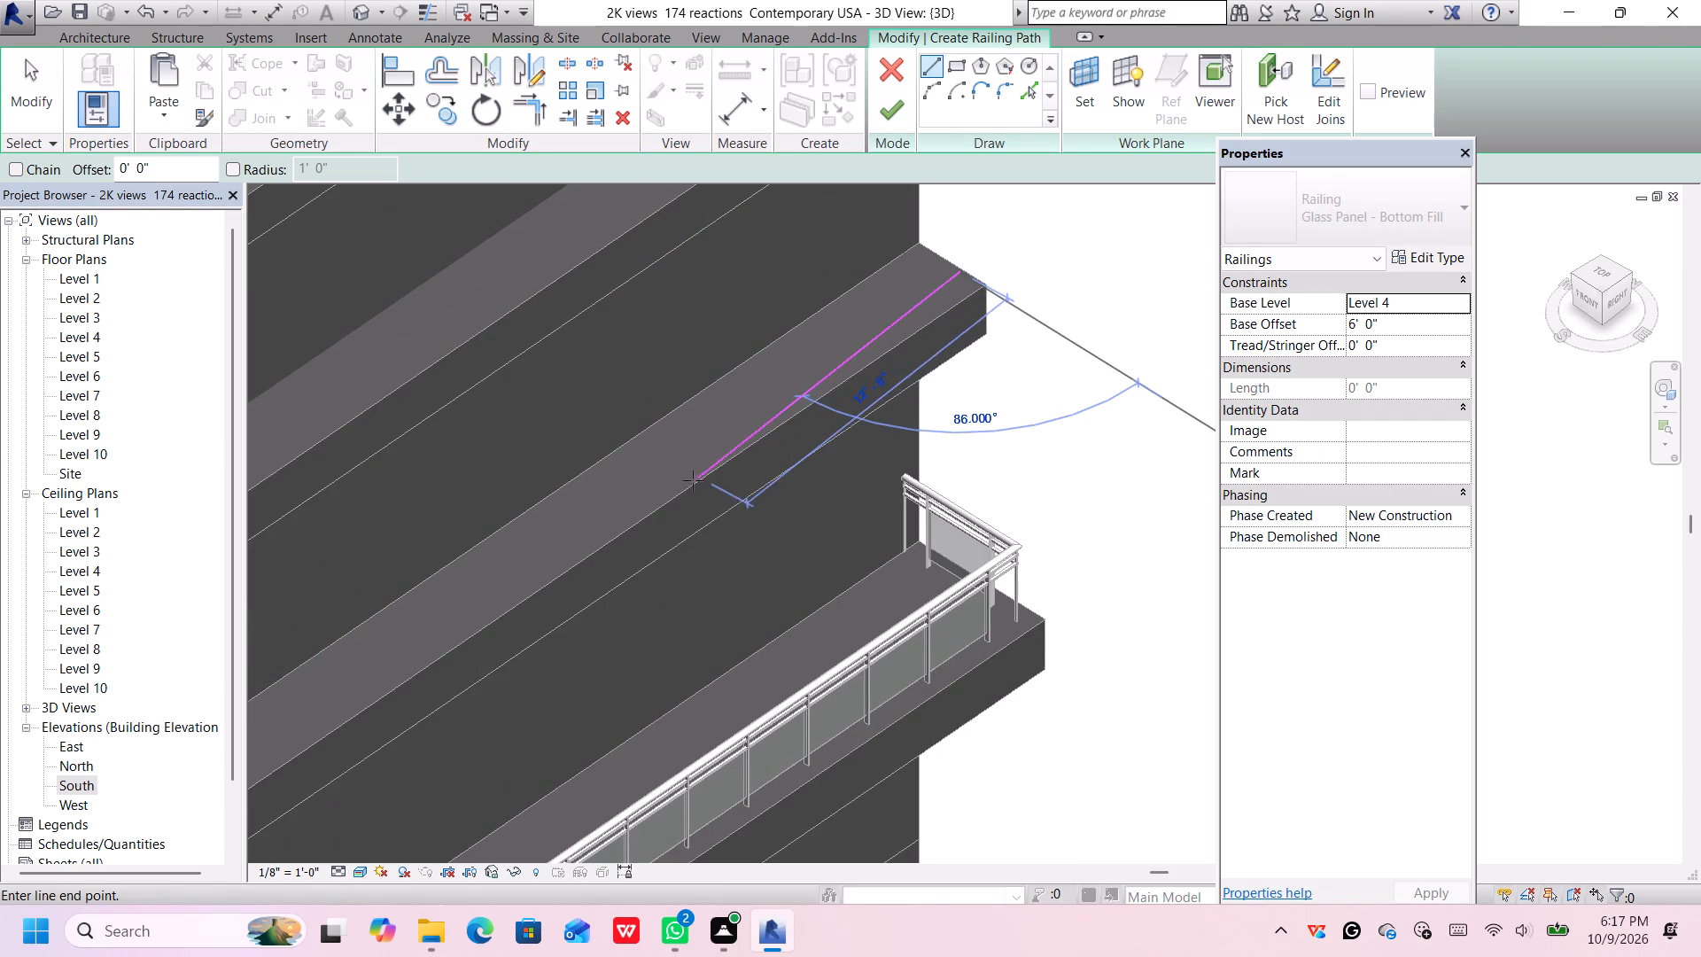
pyautogui.scroll(-2, 690, 482)
pyautogui.moveTo(612, 508); pyautogui.dragTo(819, 372, button='middle')
pyautogui.scroll(-3, 616, 517)
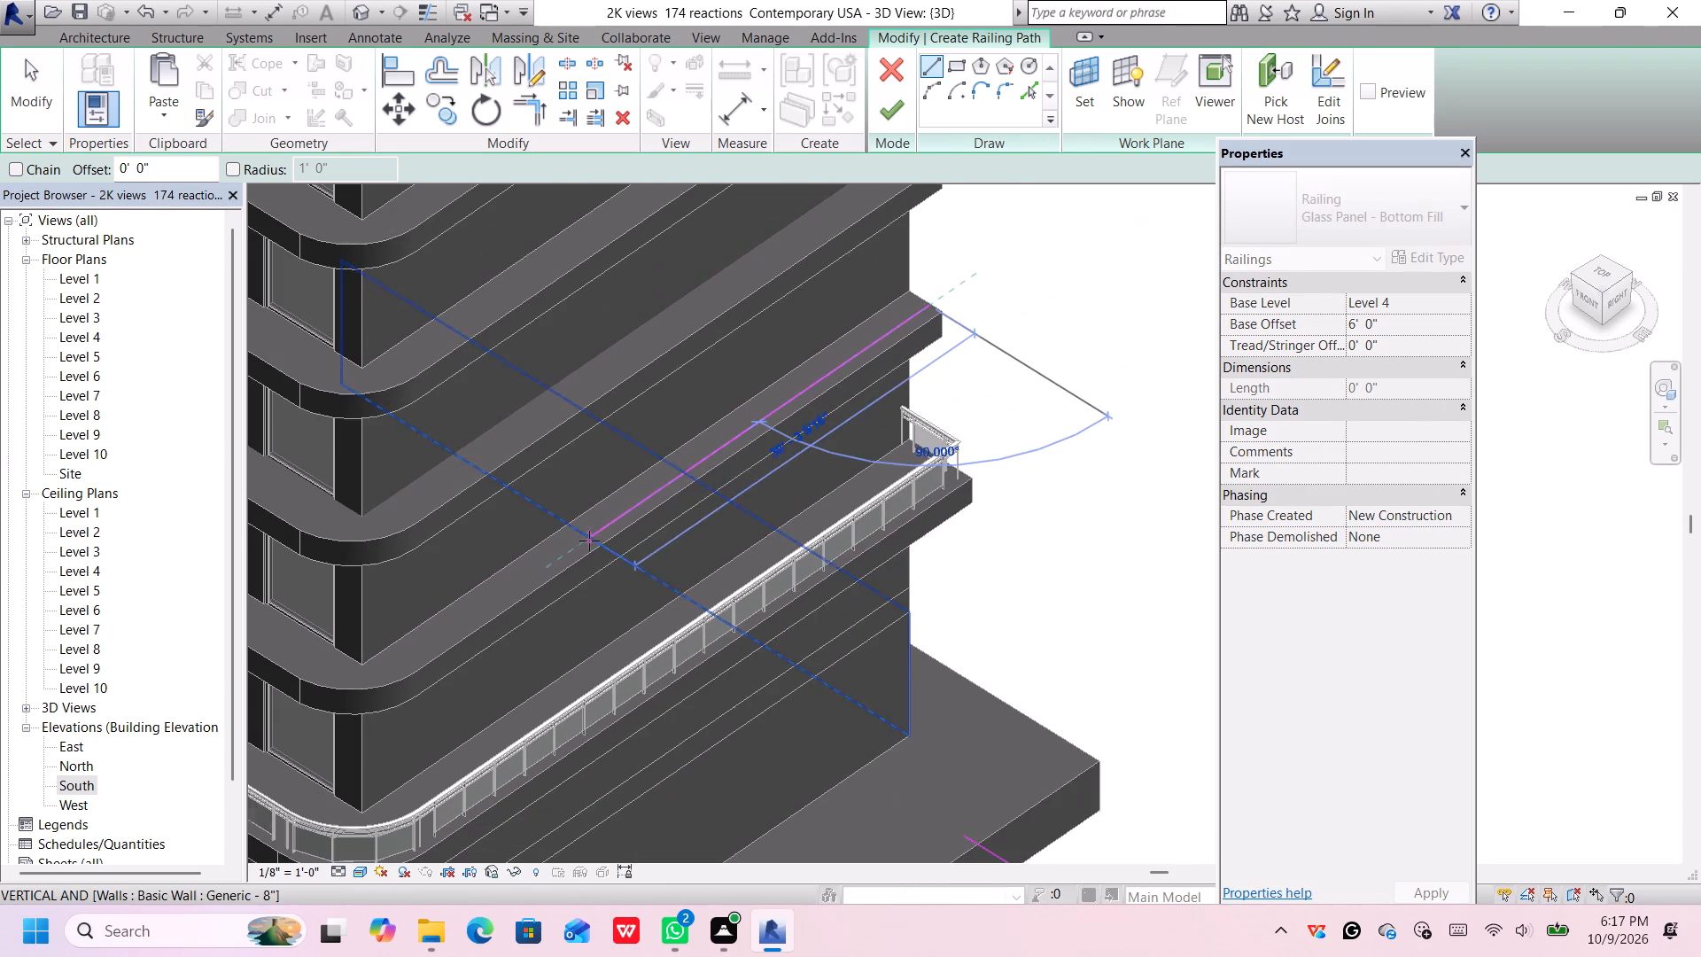
pyautogui.moveTo(475, 602); pyautogui.dragTo(668, 481, button='middle')
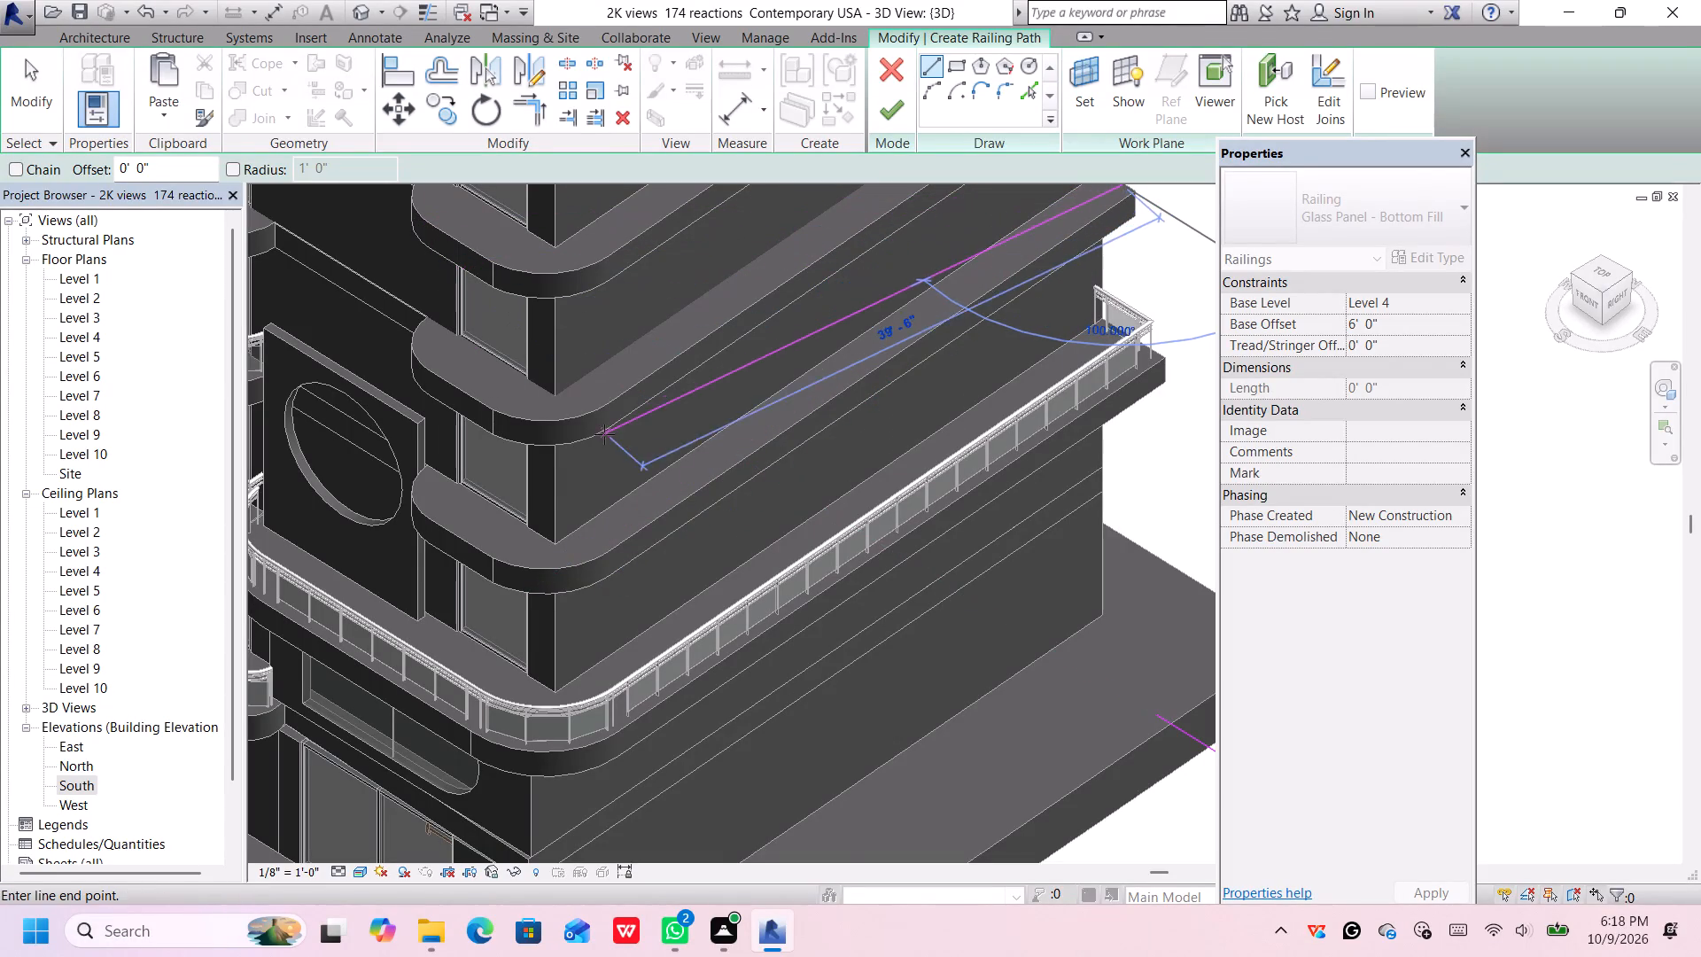
pyautogui.scroll(2, 610, 494)
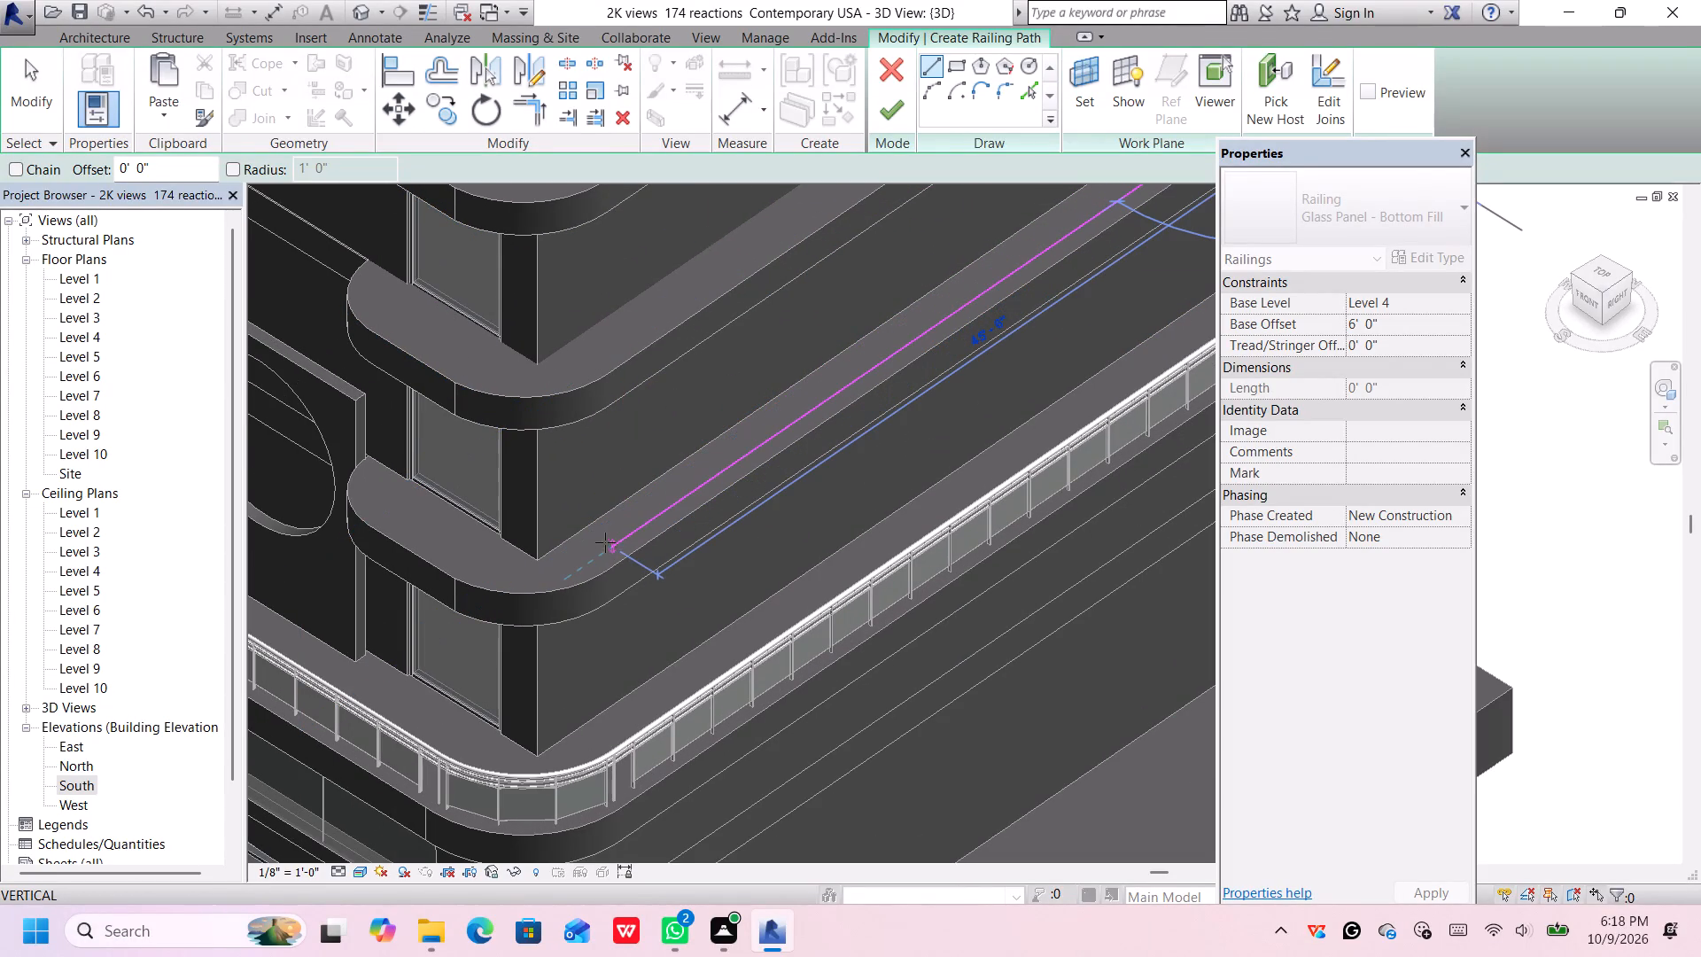
pyautogui.click(591, 570)
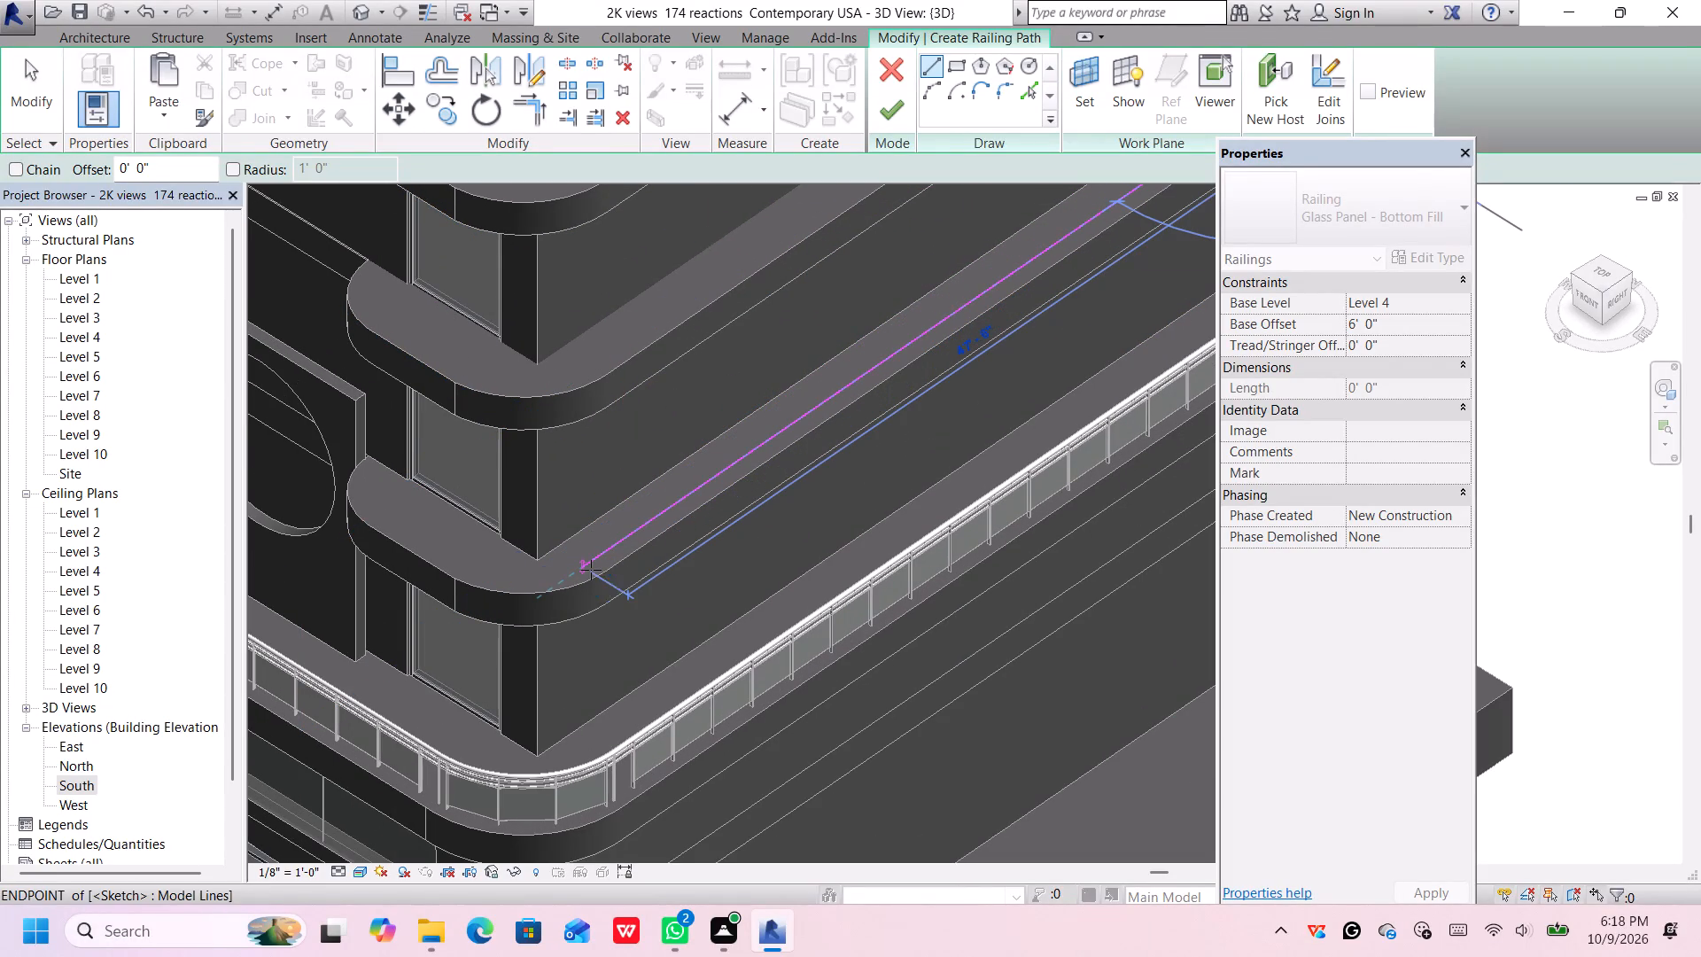
# Draw a start-end-radius arc following the balcony's large rounded outer corner in the railing path.
pyautogui.click(924, 84)
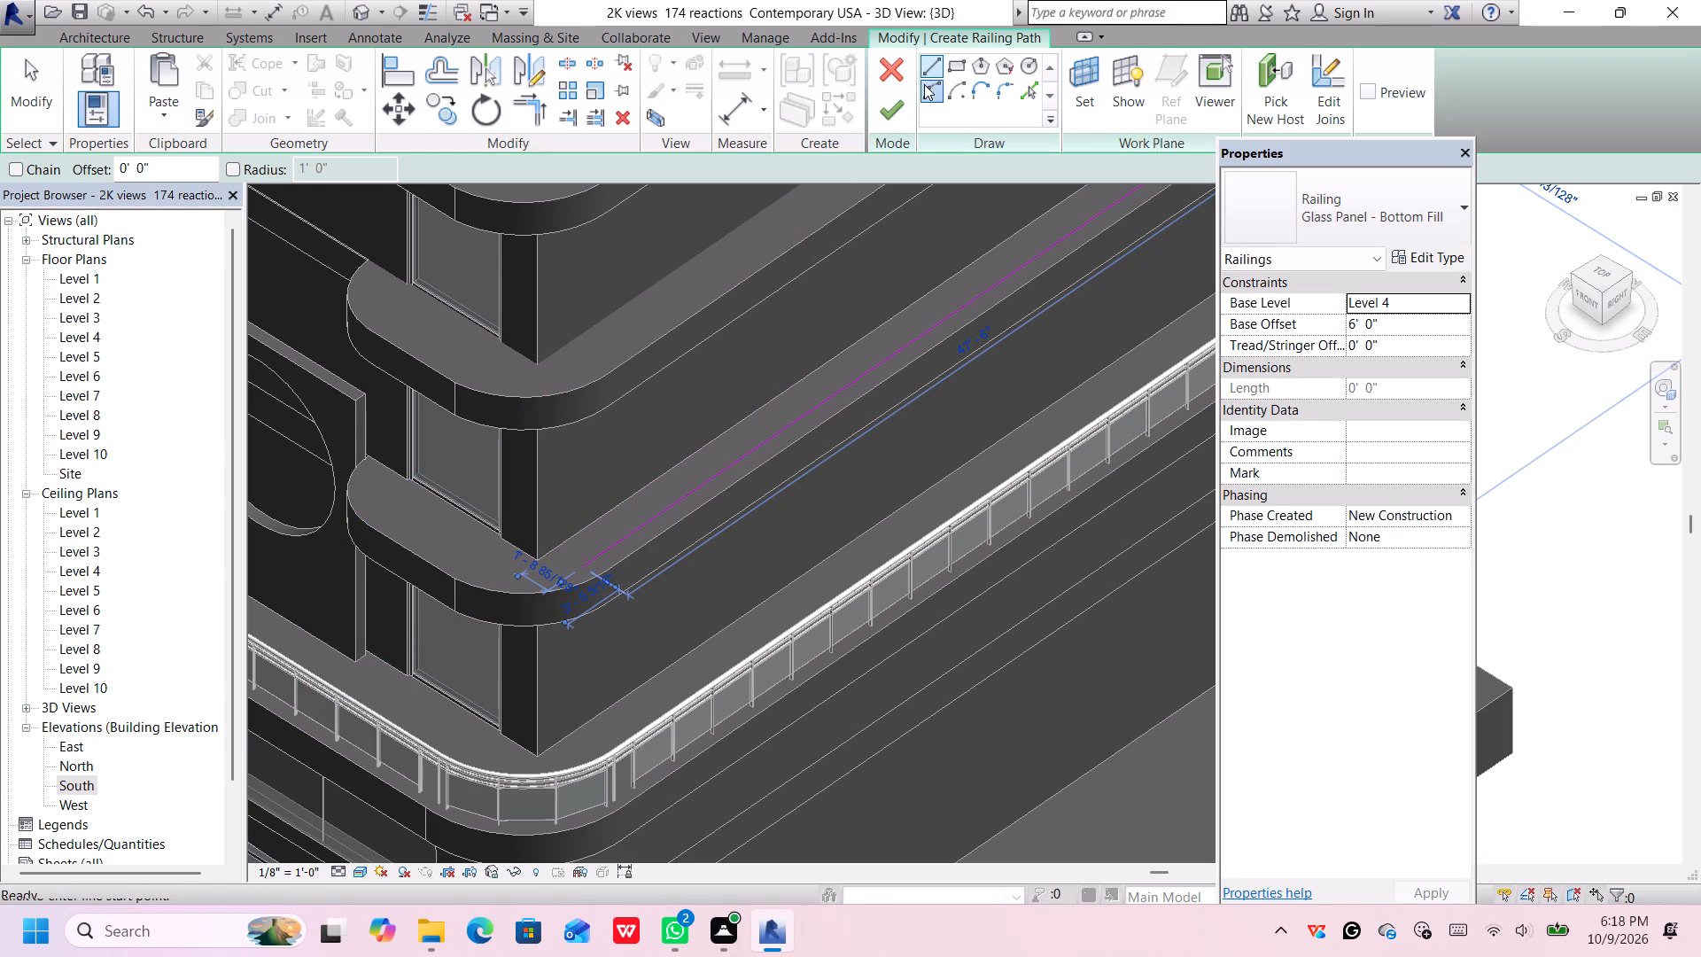
pyautogui.keyDown('shift'); pyautogui.moveTo(696, 447); pyautogui.dragTo(755, 467, button='middle'); pyautogui.keyUp('shift')
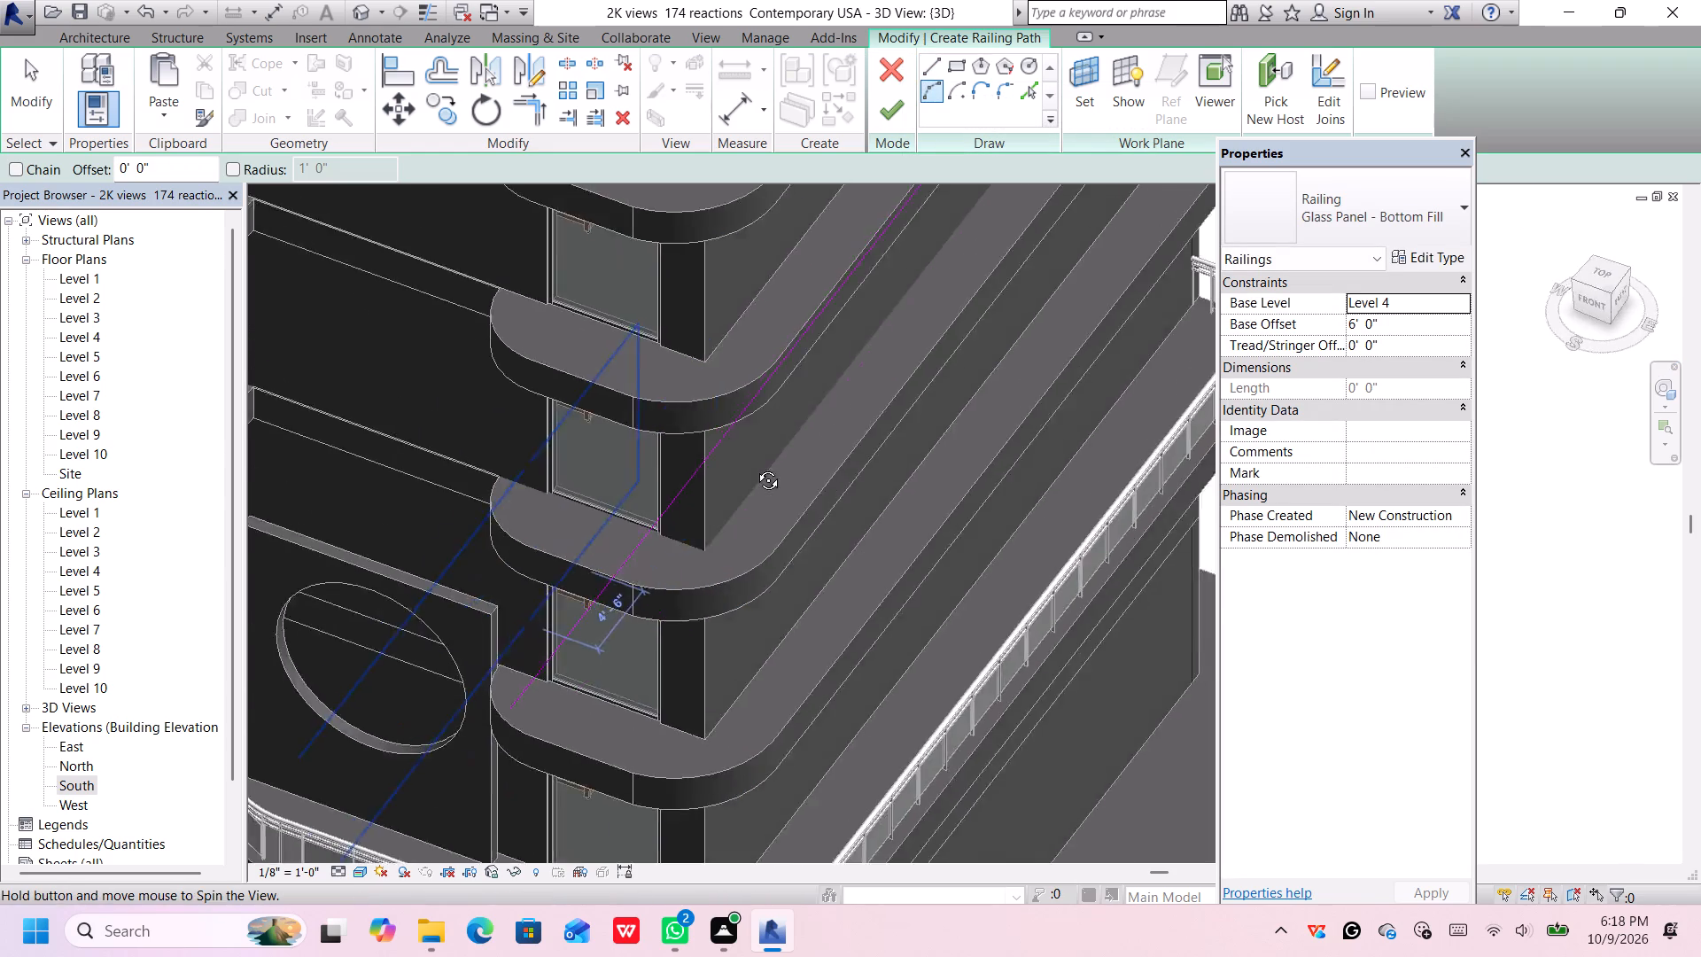
pyautogui.keyDown('shift'); pyautogui.moveTo(755, 467); pyautogui.dragTo(858, 478, button='middle'); pyautogui.keyUp('shift')
pyautogui.scroll(-8, 951, 589)
pyautogui.moveTo(1000, 626); pyautogui.dragTo(939, 503, button='middle')
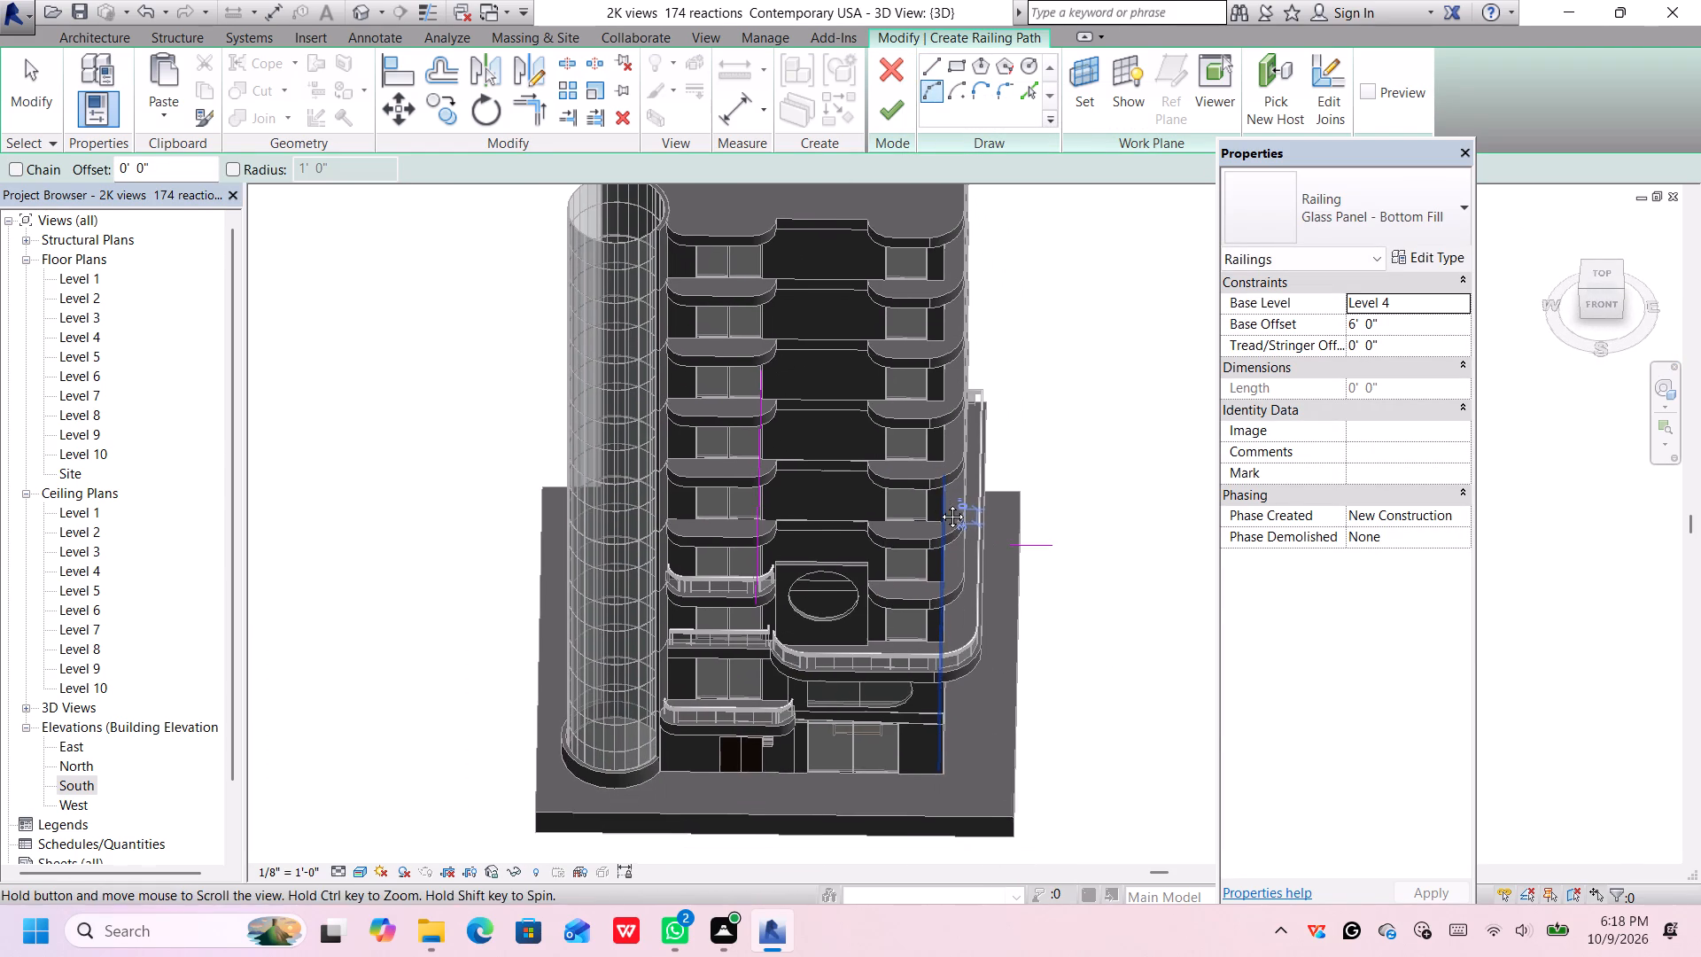
pyautogui.moveTo(939, 503); pyautogui.dragTo(937, 502, button='middle')
pyautogui.moveTo(958, 574); pyautogui.dragTo(1005, 569, button='middle')
pyautogui.moveTo(998, 574); pyautogui.dragTo(900, 501, button='middle')
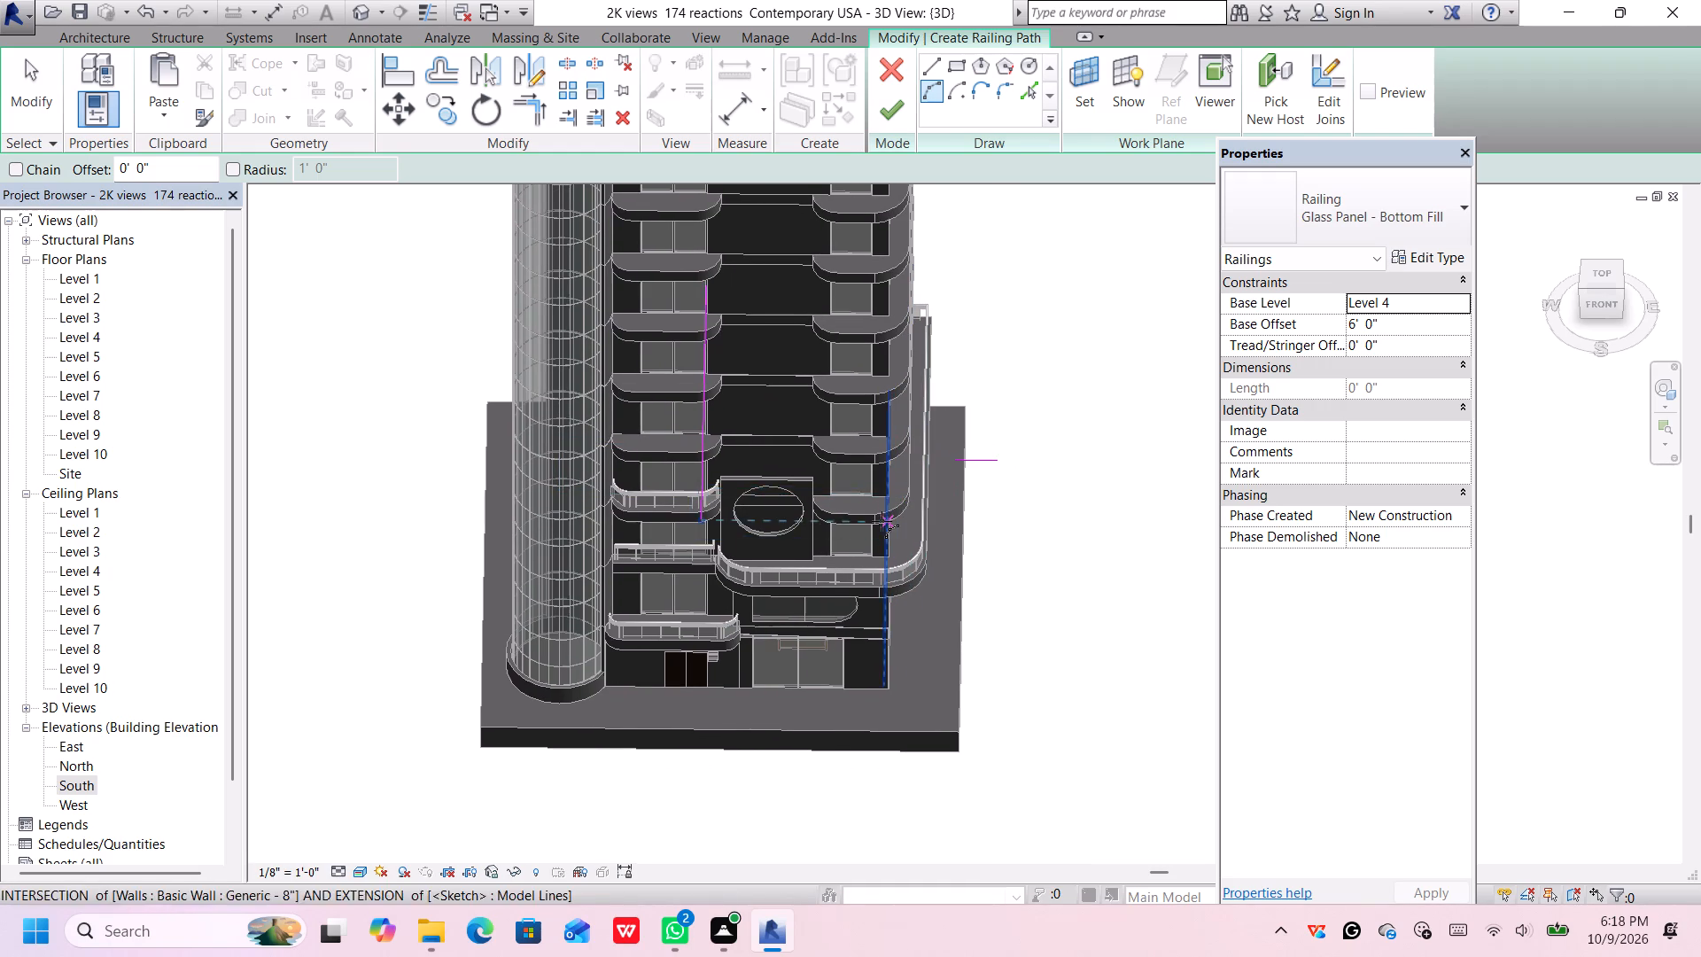
pyautogui.scroll(9, 882, 514)
pyautogui.scroll(-1, 865, 494)
pyautogui.scroll(1, 867, 494)
pyautogui.scroll(-1, 891, 511)
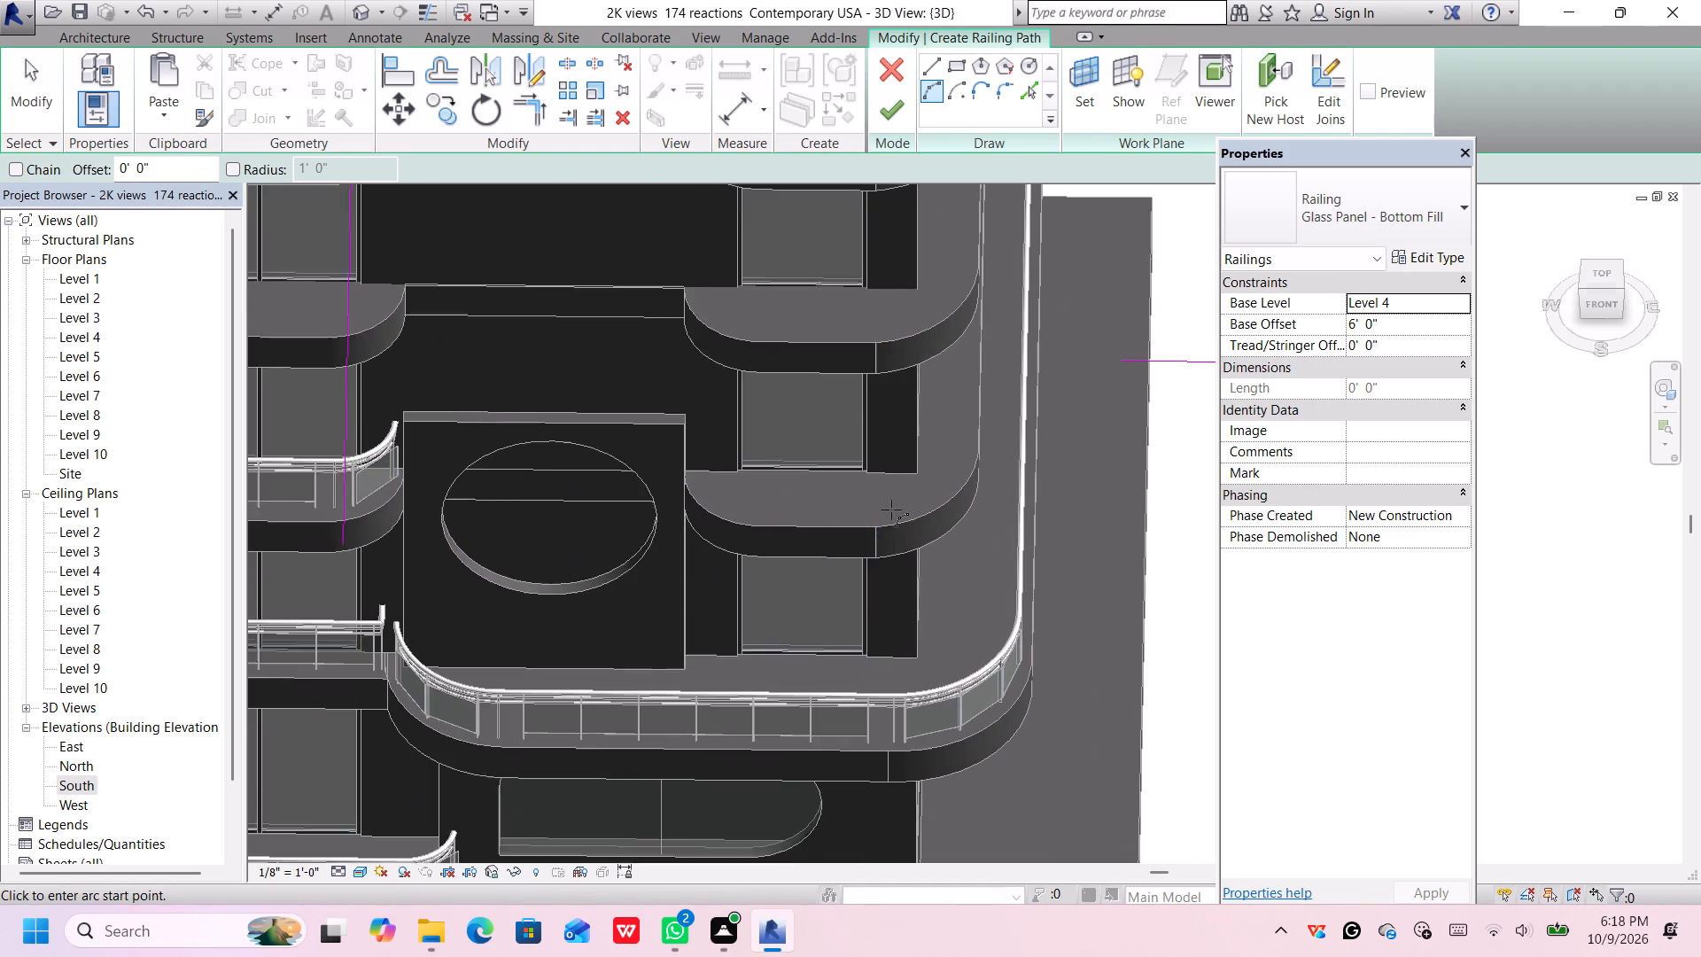
pyautogui.scroll(6, 891, 510)
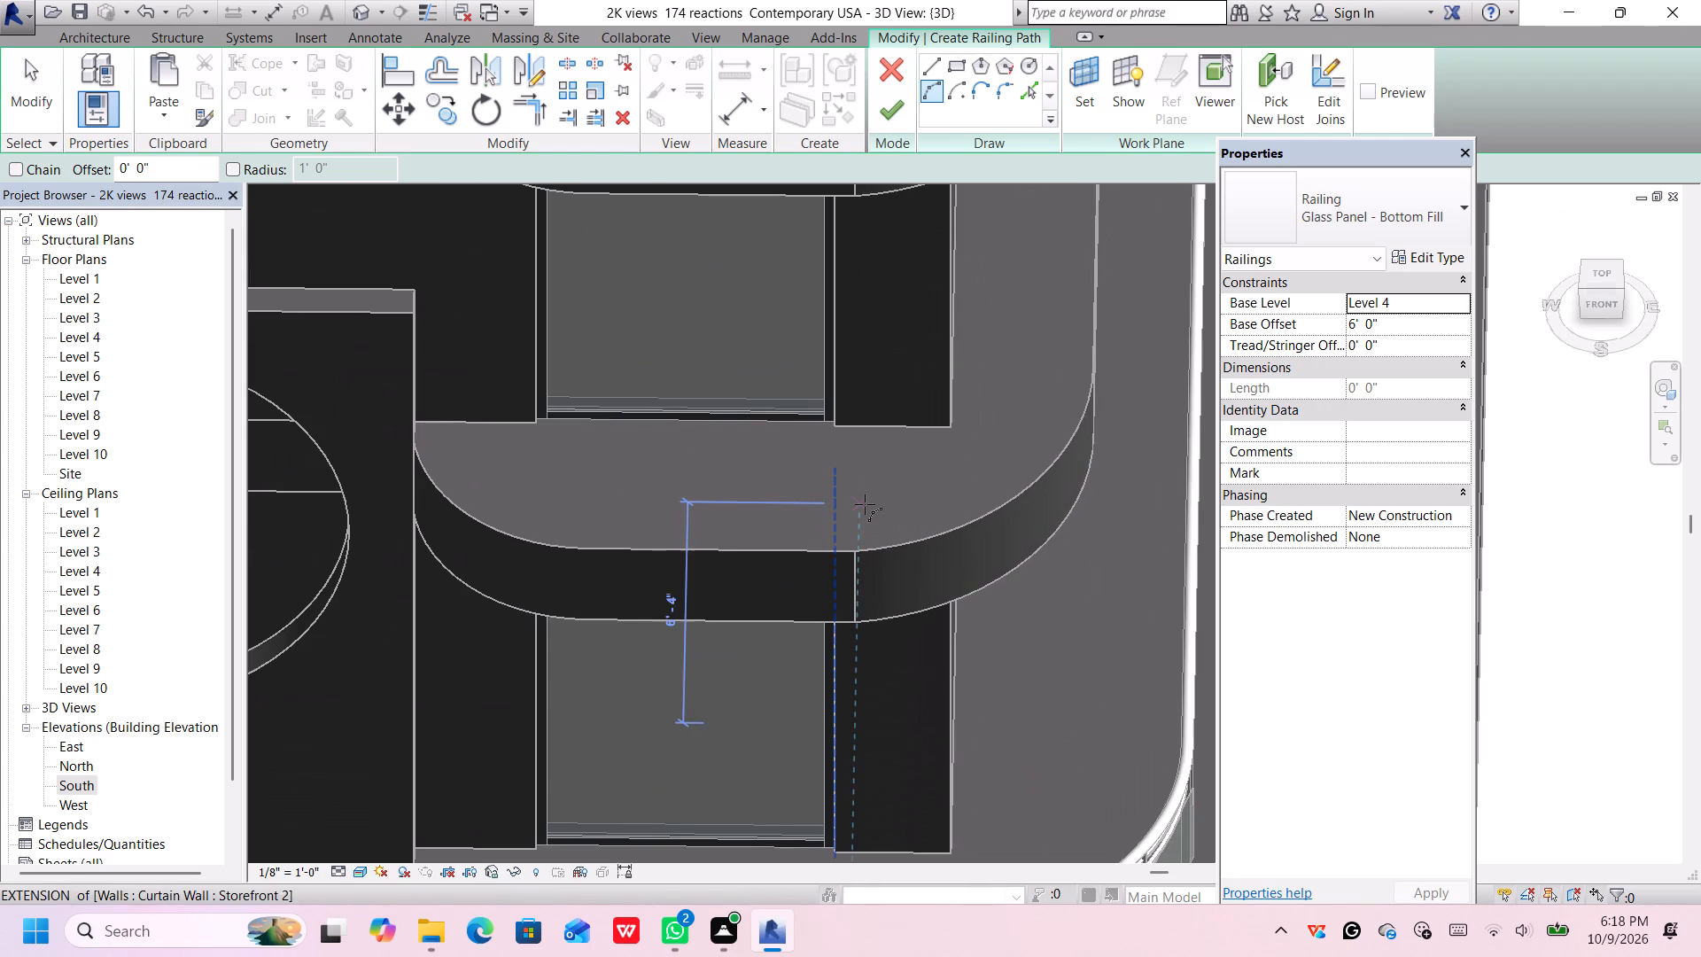
pyautogui.click(865, 504)
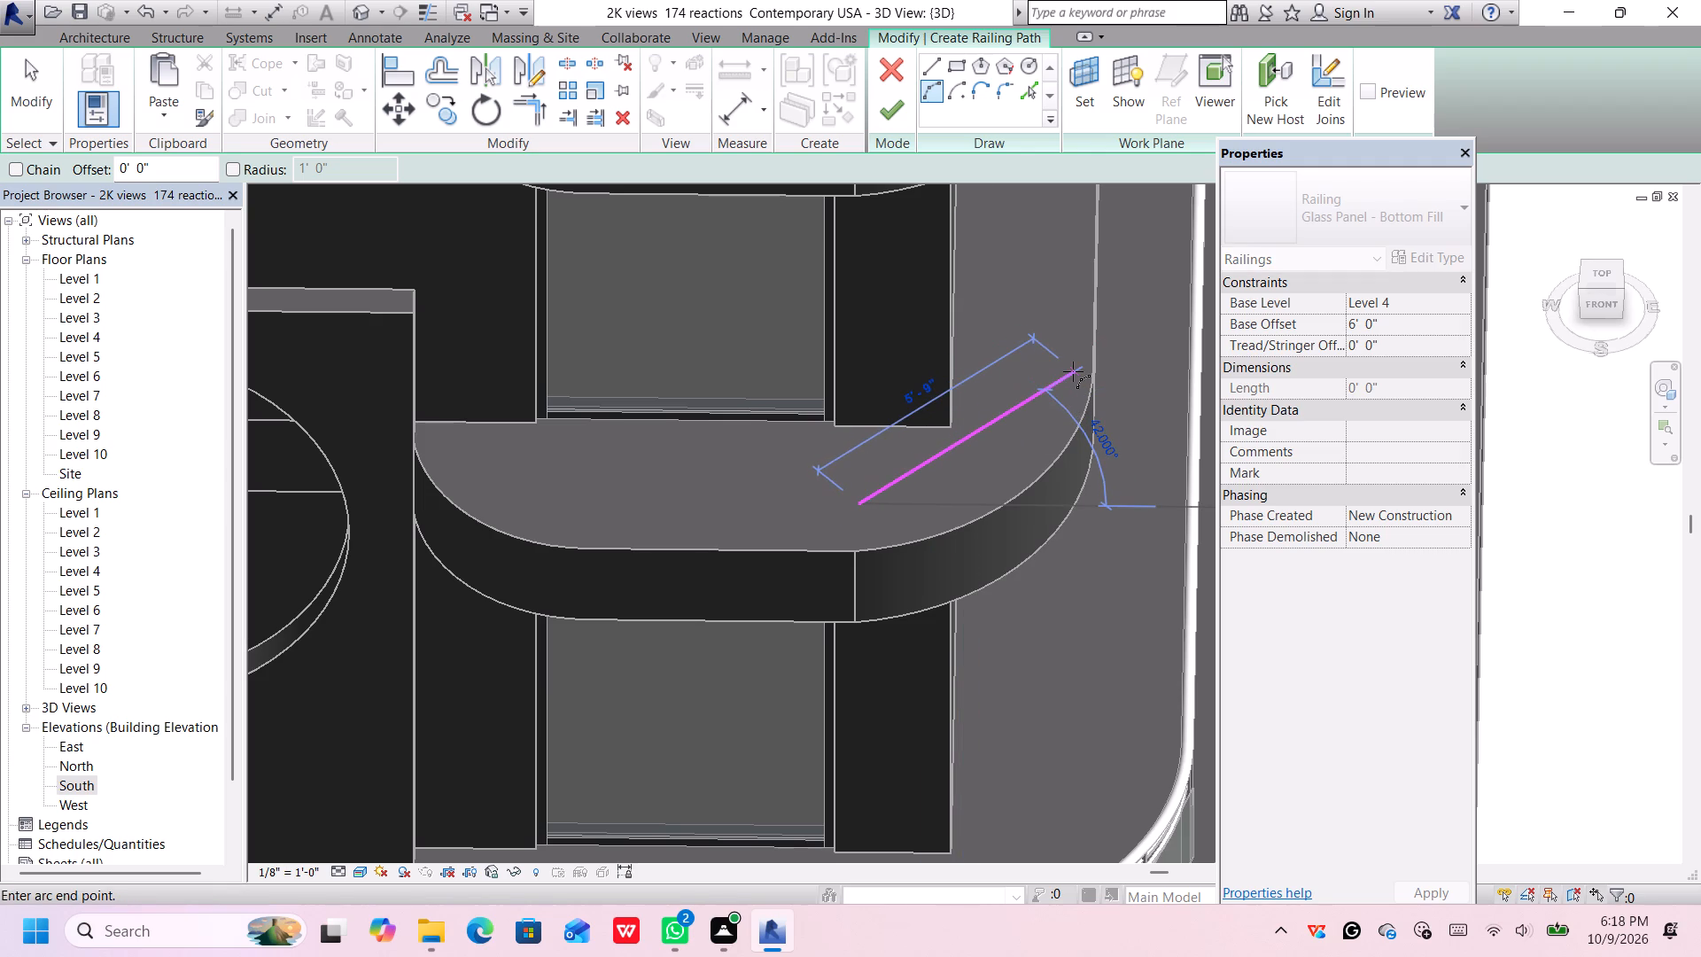
pyautogui.click(1073, 371)
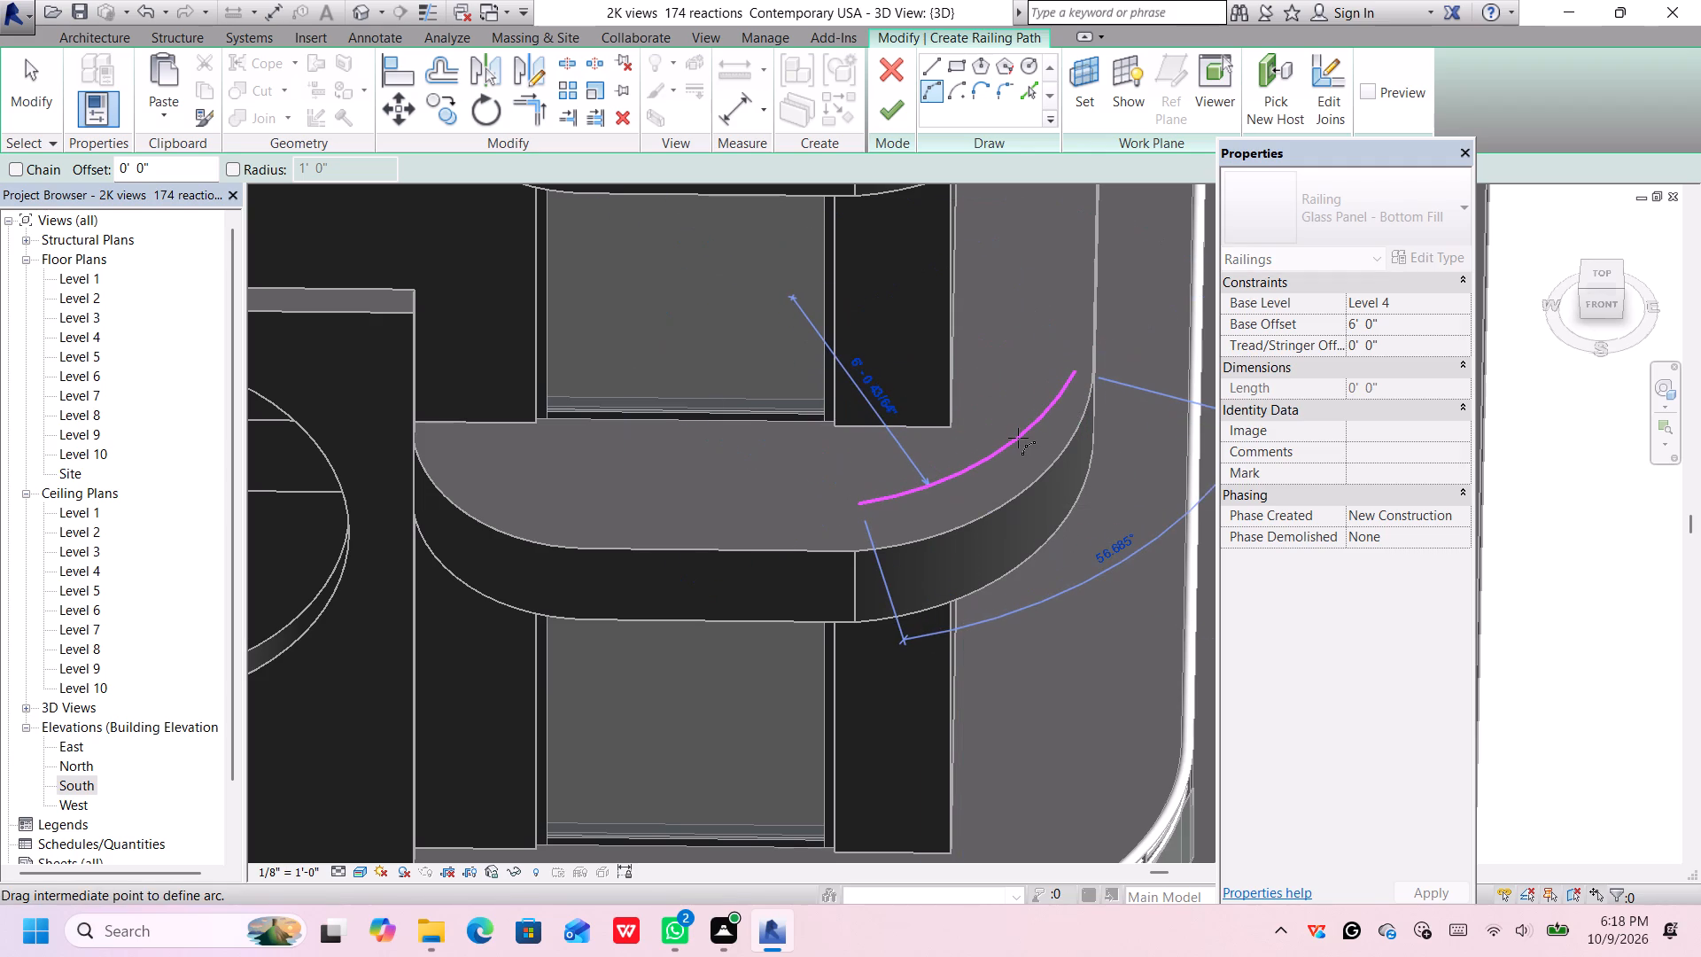
pyautogui.click(994, 481)
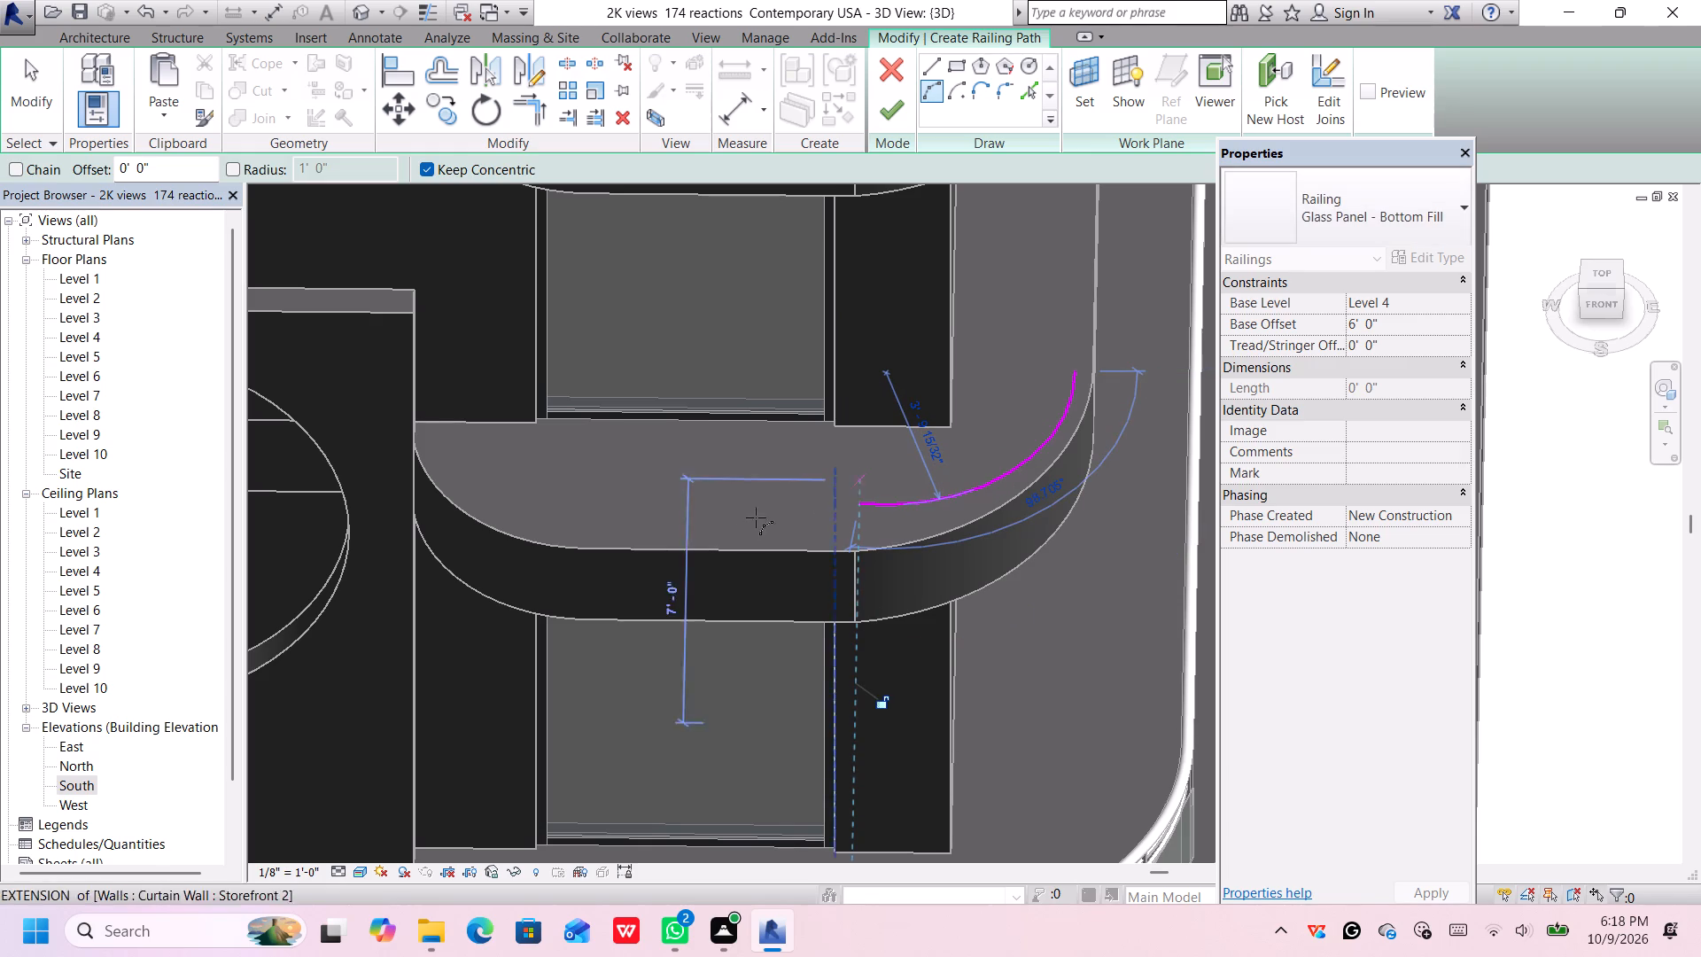
# Draw an arc of about 2' 3" radius at the balcony's rounded end beside the circular-opening wall, and try to finish the path sketch.
pyautogui.click(444, 444)
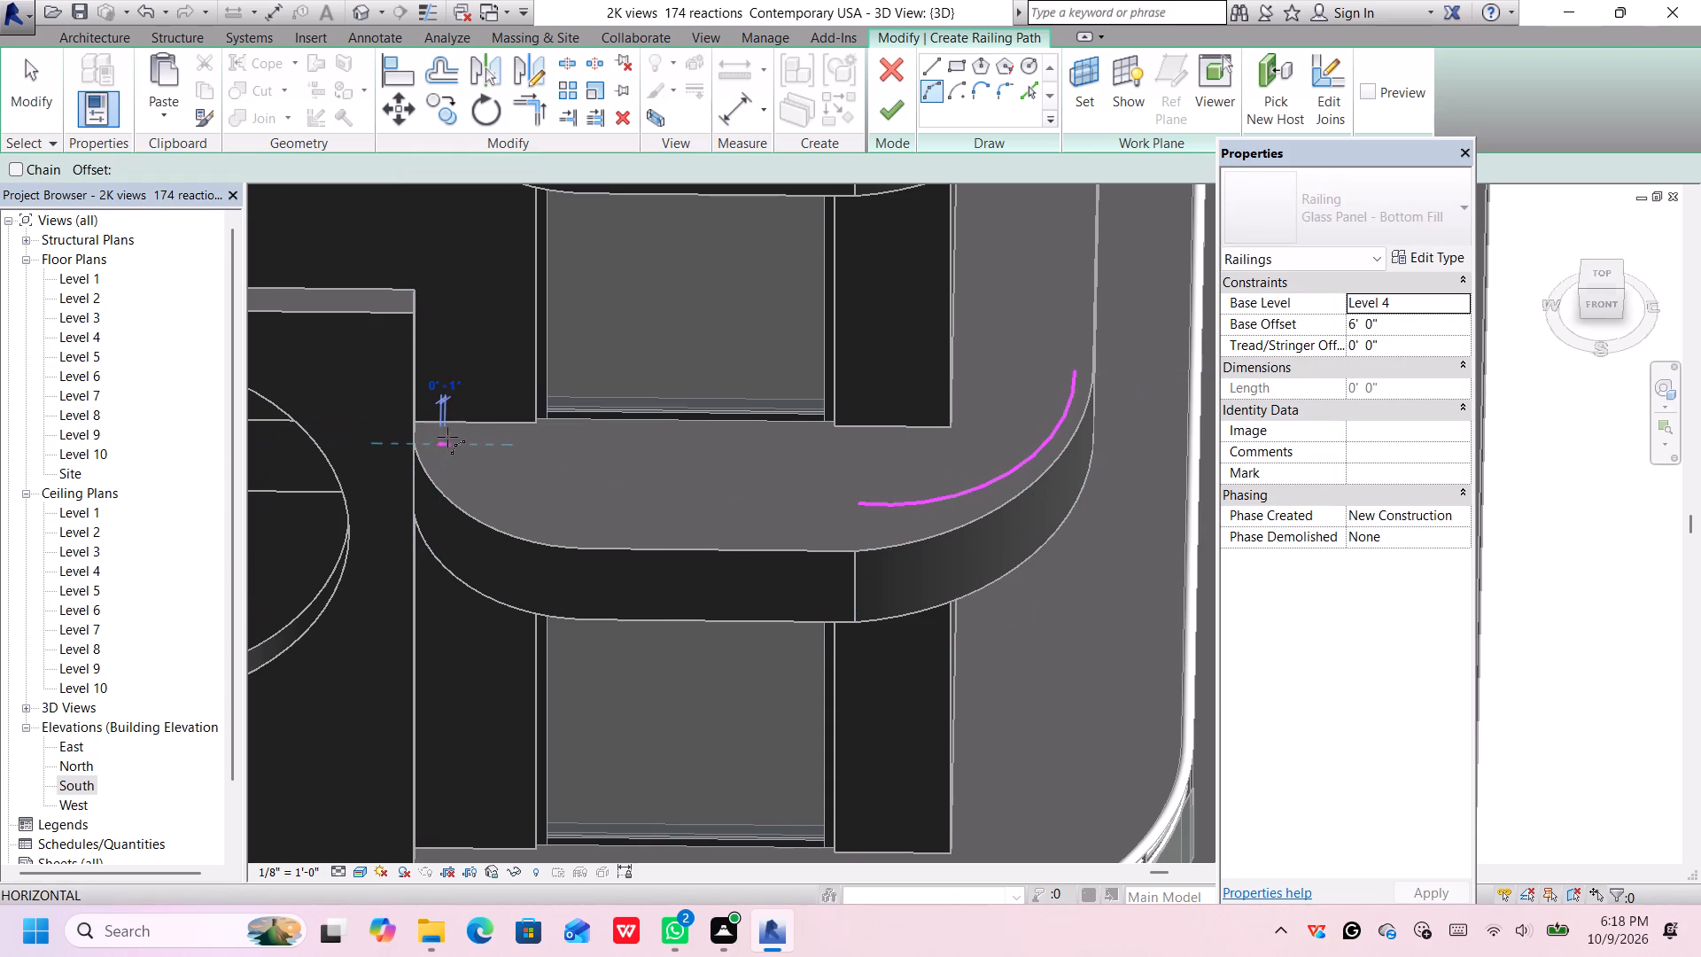
pyautogui.click(547, 529)
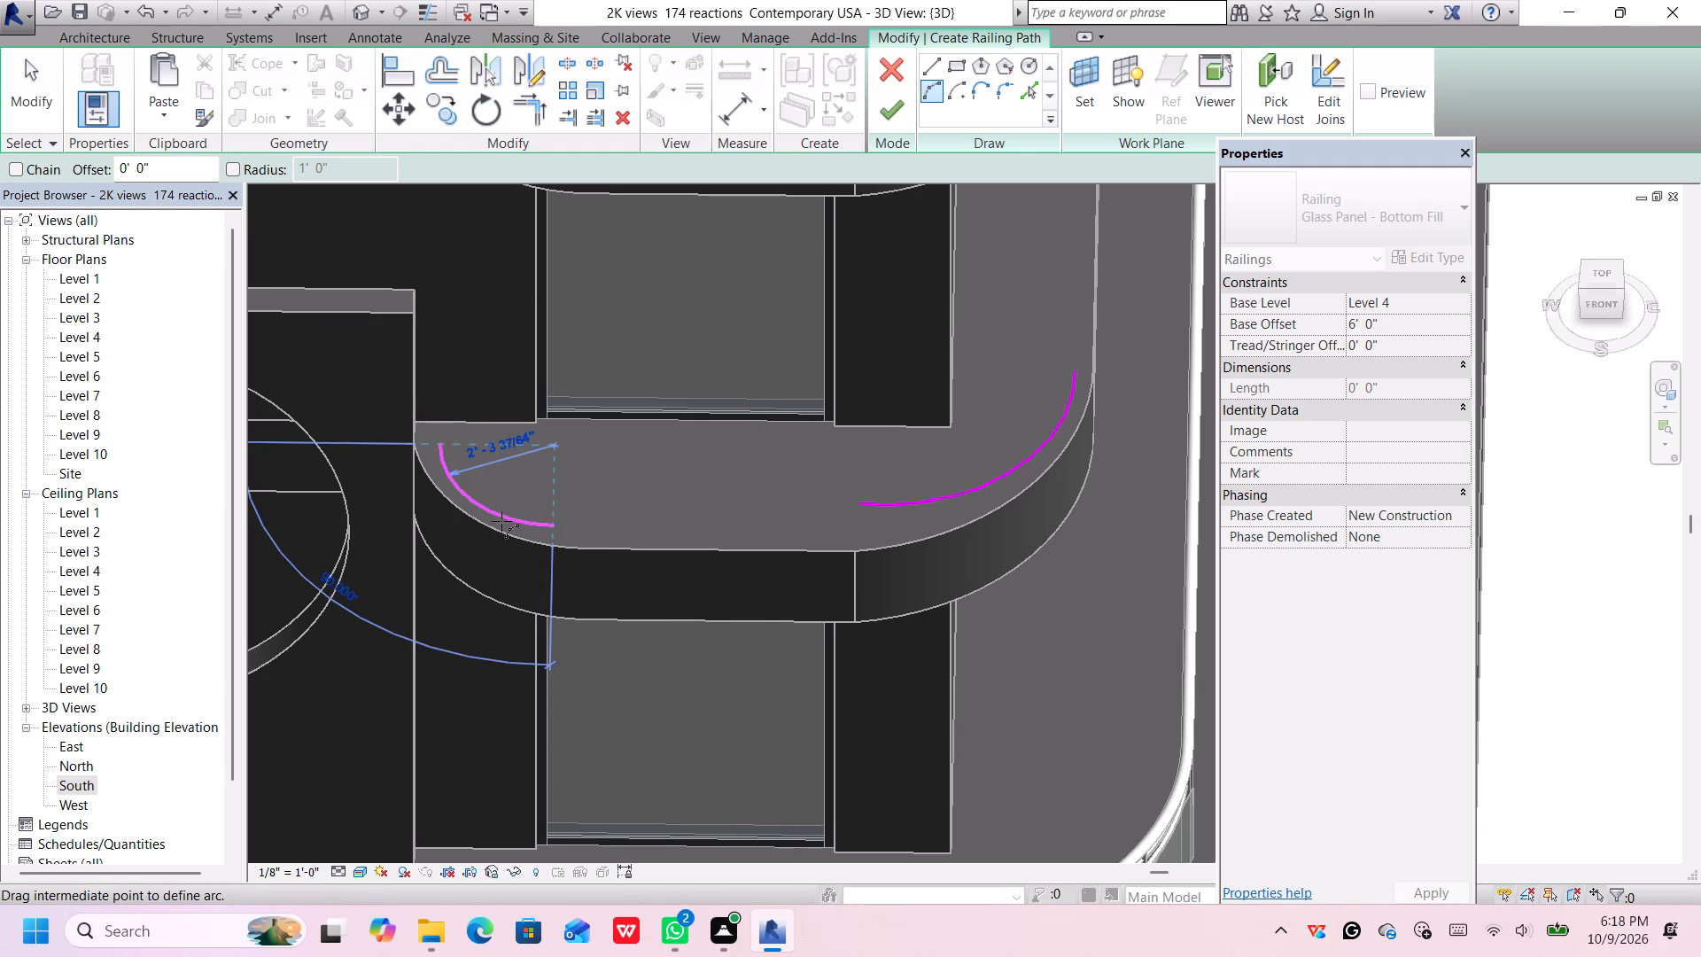
pyautogui.click(499, 525)
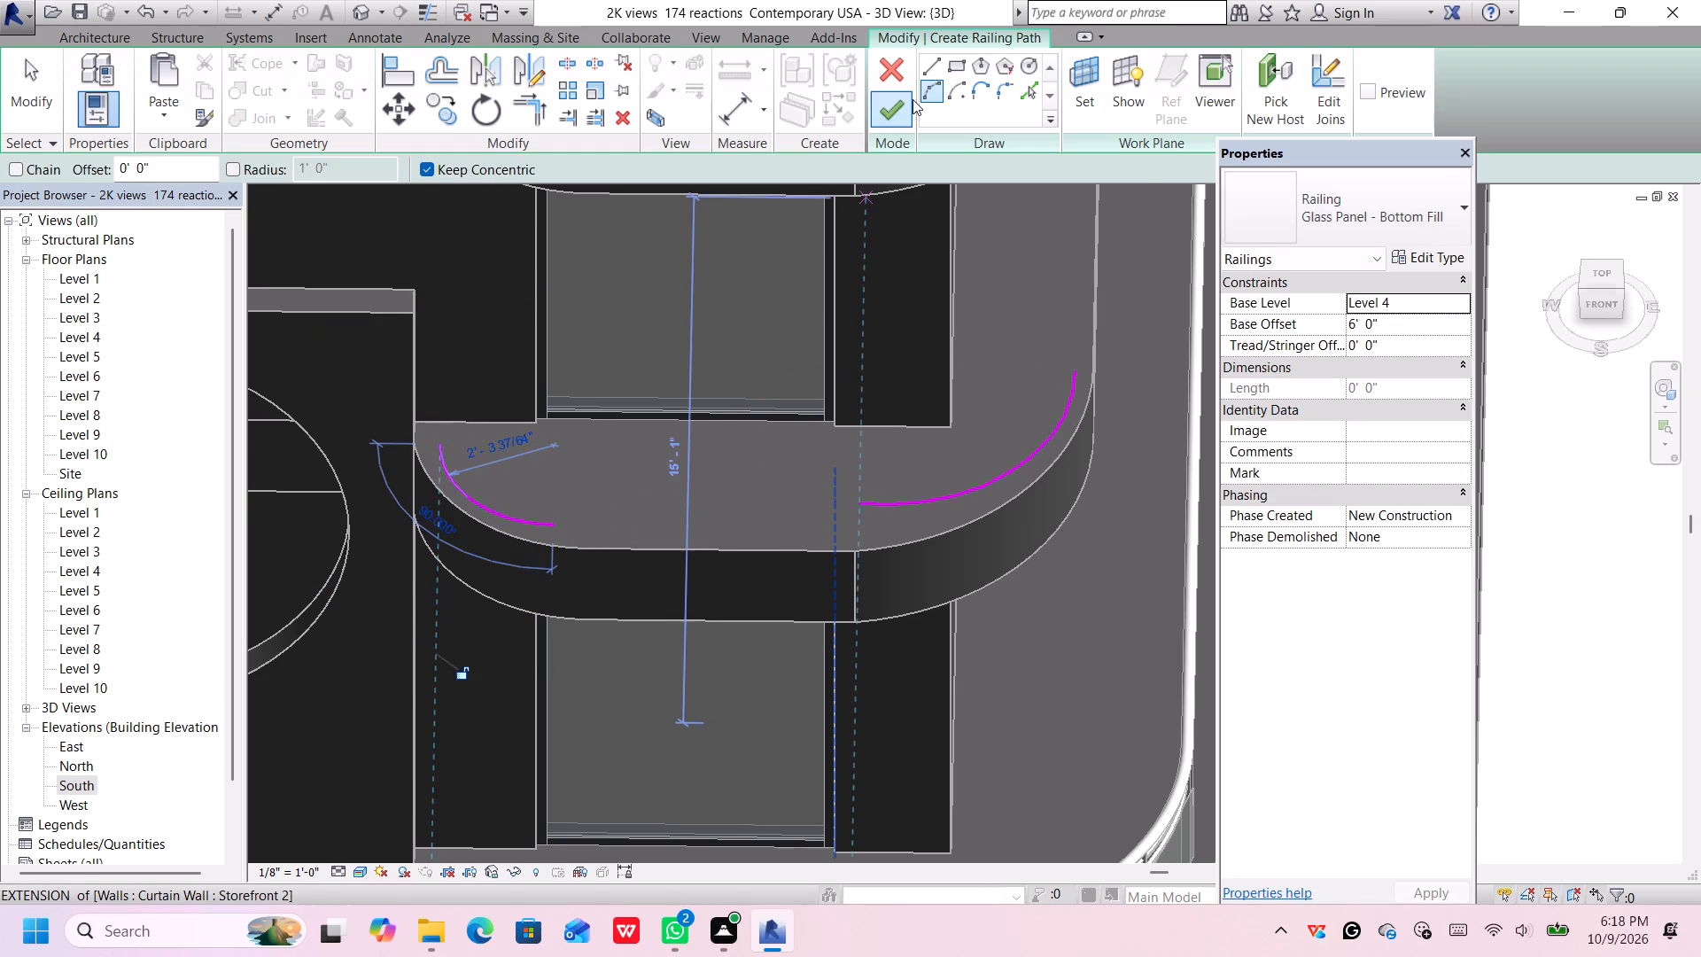
pyautogui.click(913, 99)
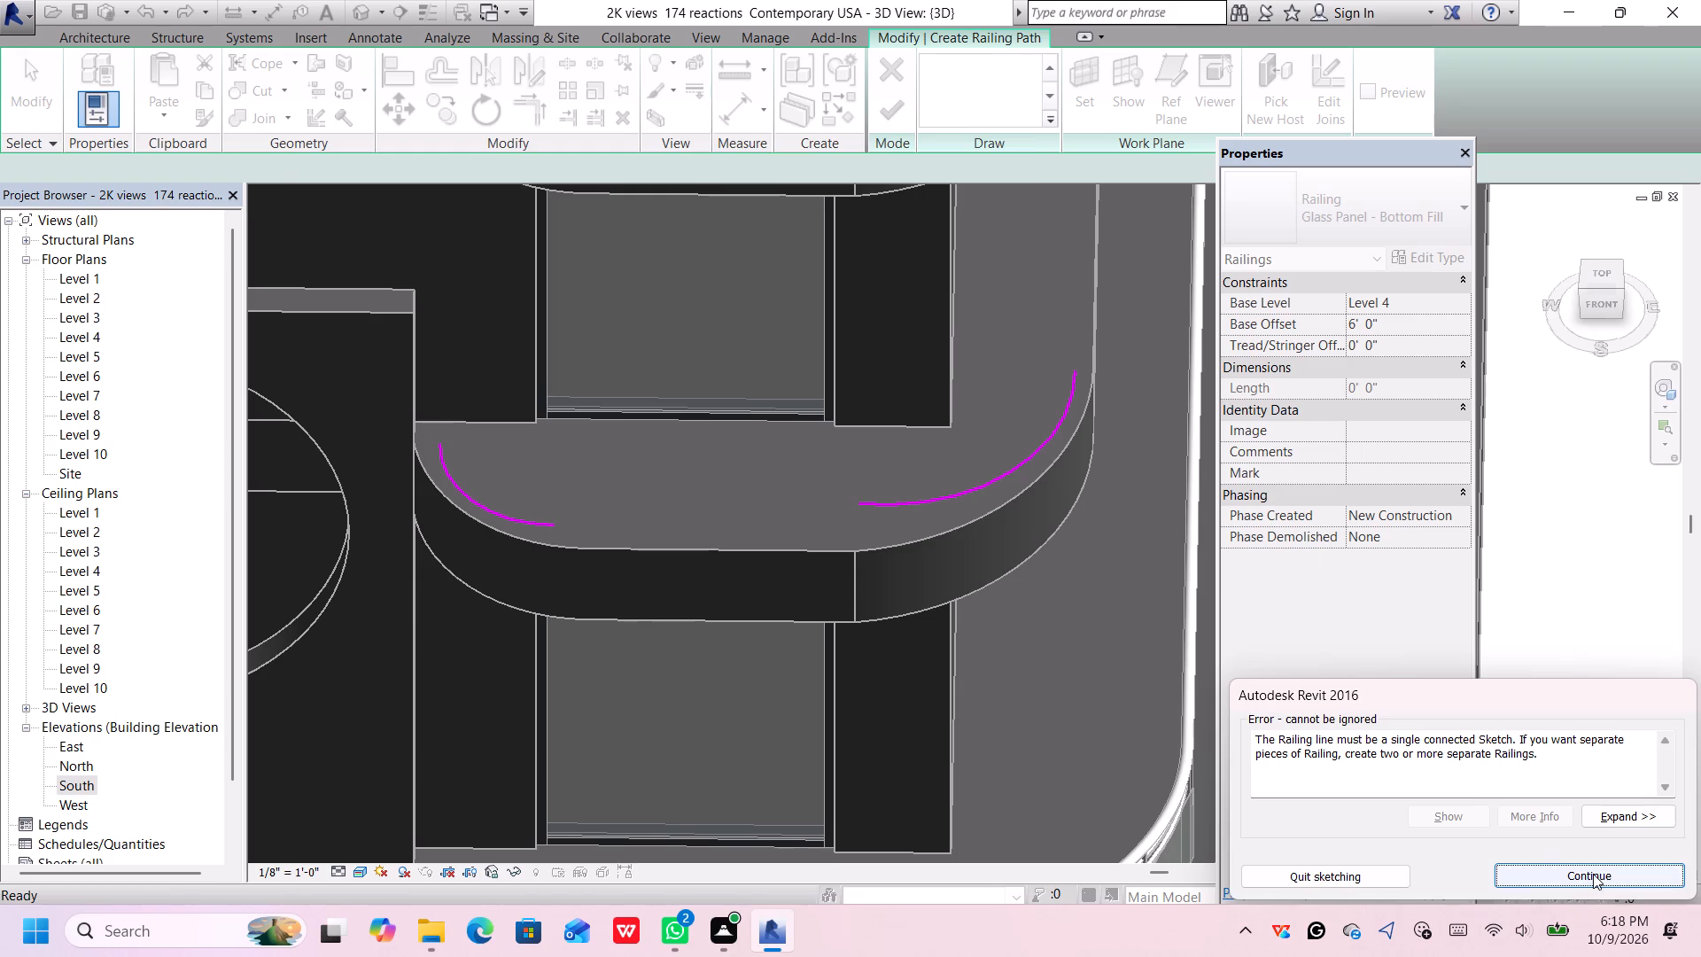
# Dismiss the railing error and blank notification, and undo both balcony arcs in the railing path sketch.
pyautogui.click(1593, 874)
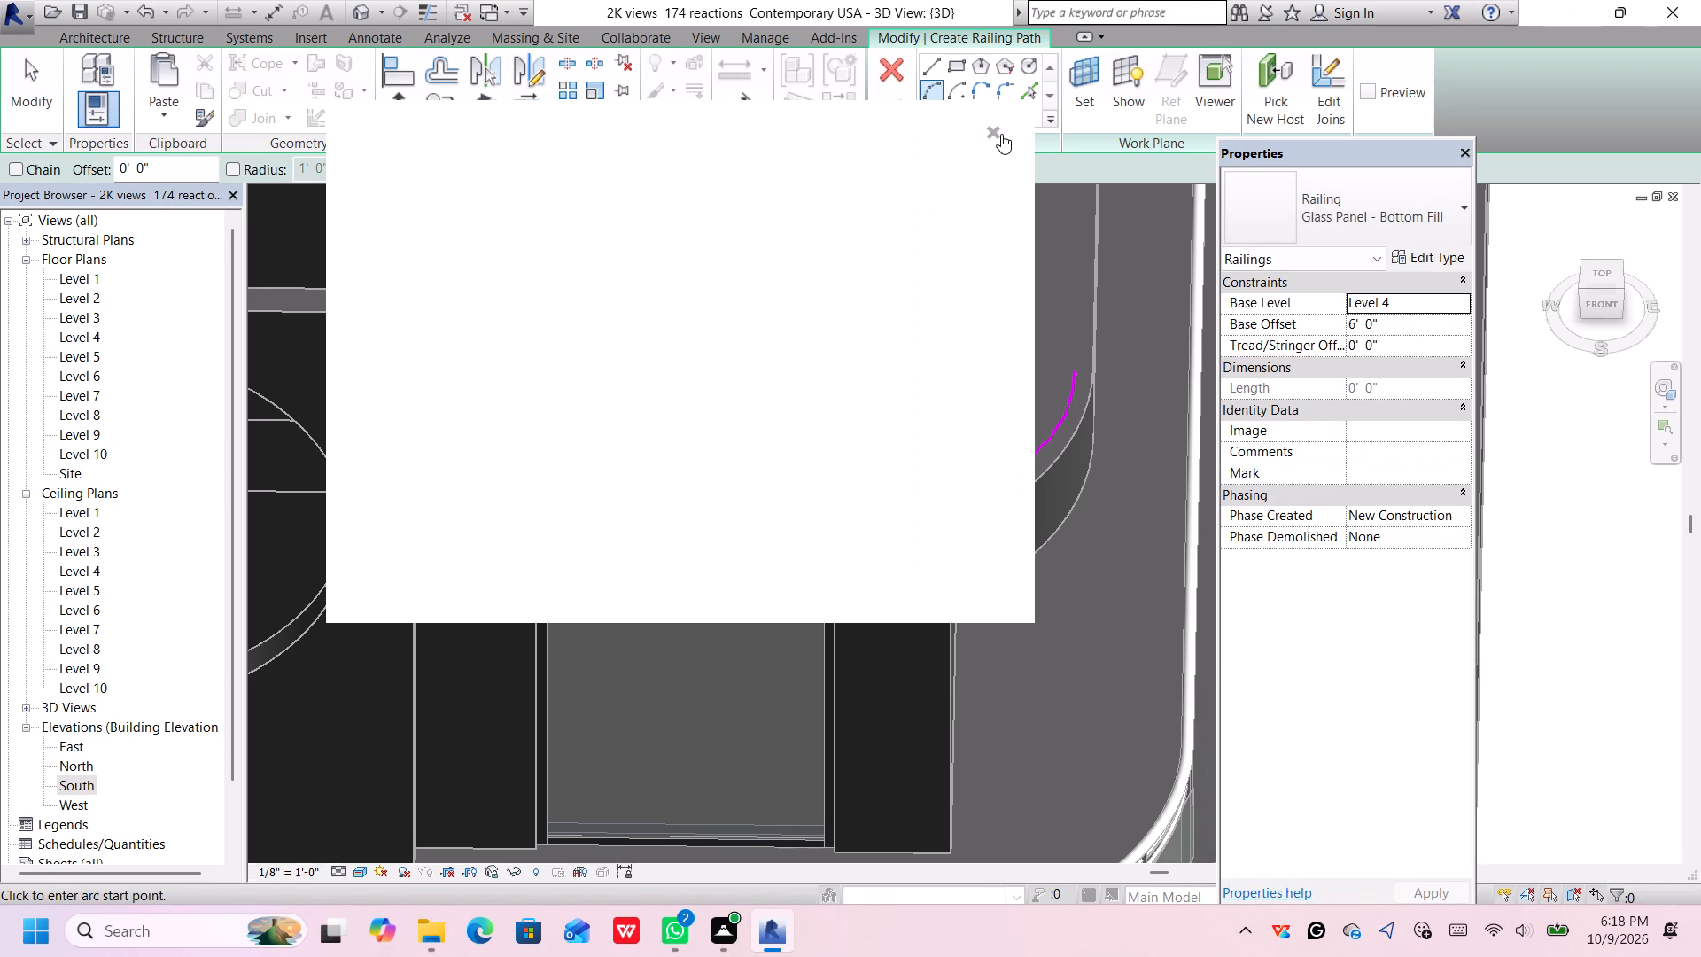
pyautogui.click(1001, 134)
pyautogui.scroll(-2, 1020, 447)
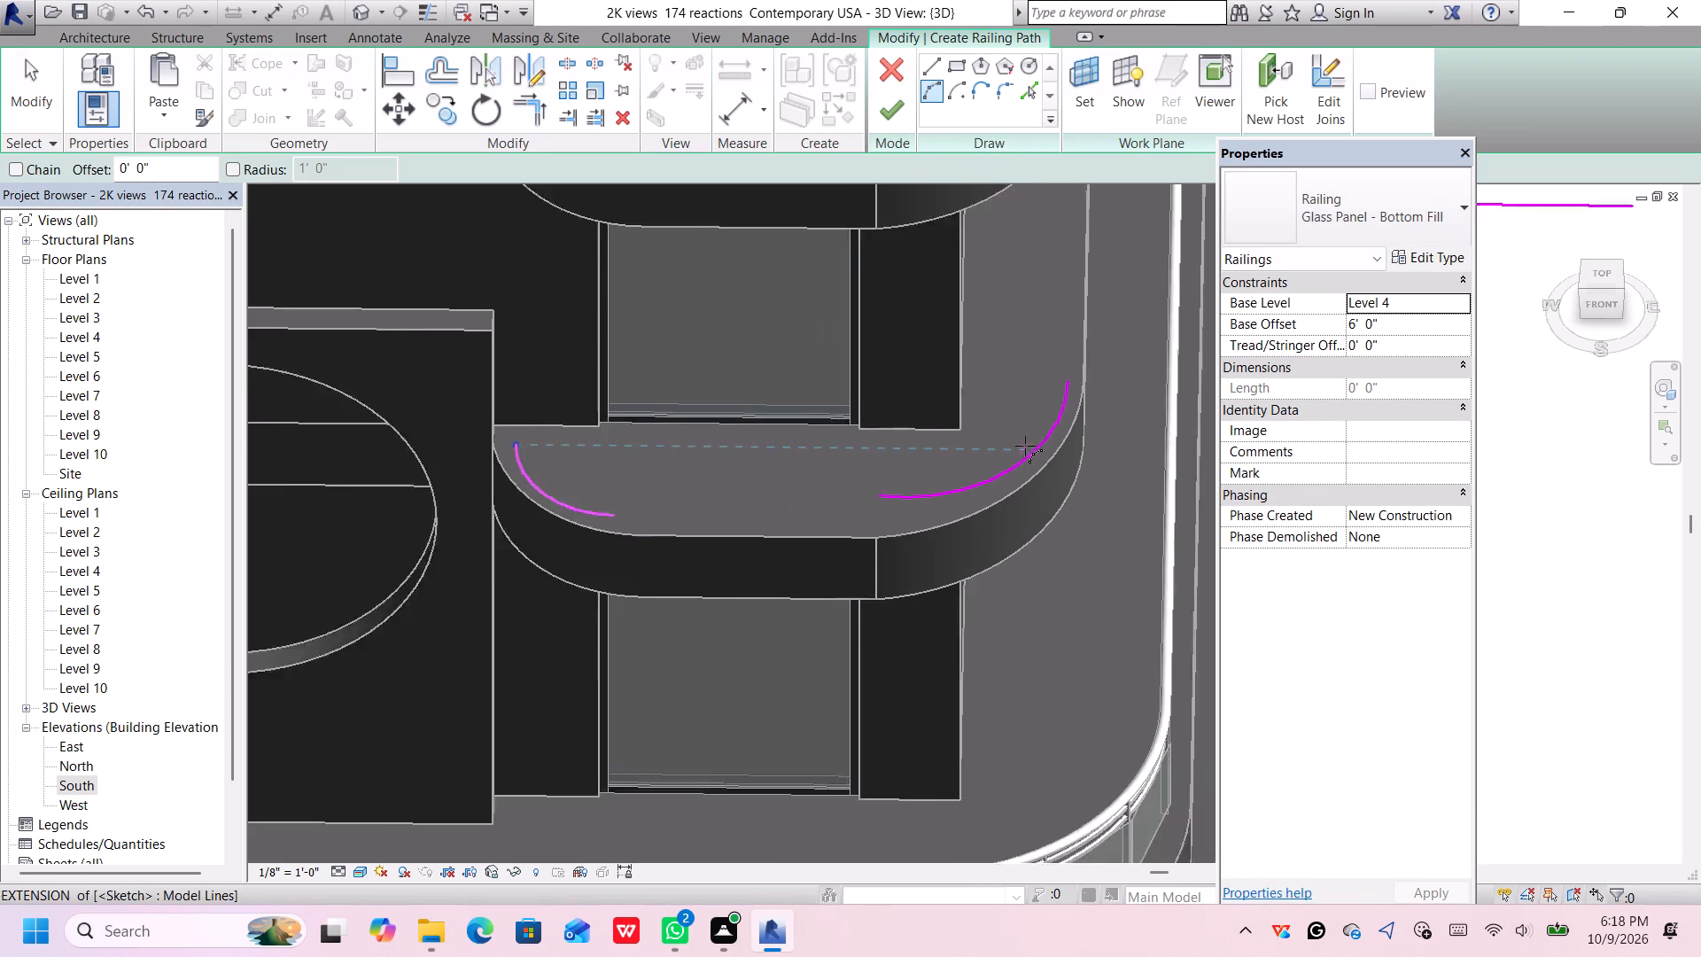
pyautogui.scroll(-3, 1025, 446)
pyautogui.scroll(1, 1116, 491)
pyautogui.hotkey('ctrl', 'z')
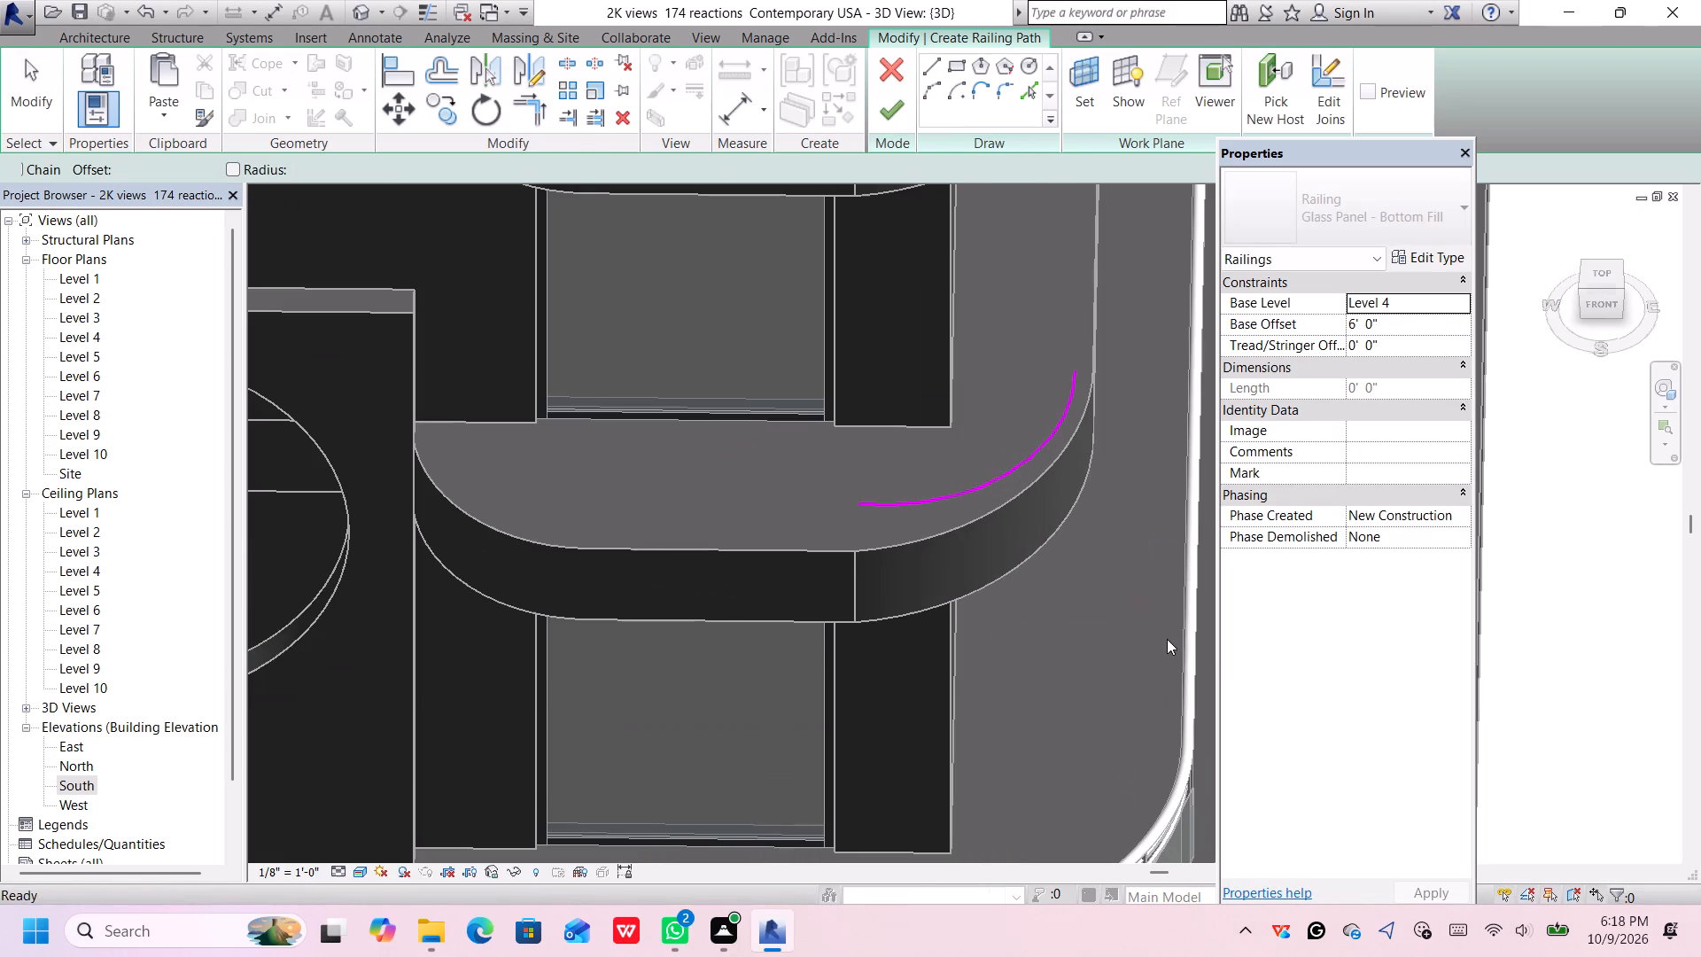
pyautogui.hotkey('ctrl', 'z')
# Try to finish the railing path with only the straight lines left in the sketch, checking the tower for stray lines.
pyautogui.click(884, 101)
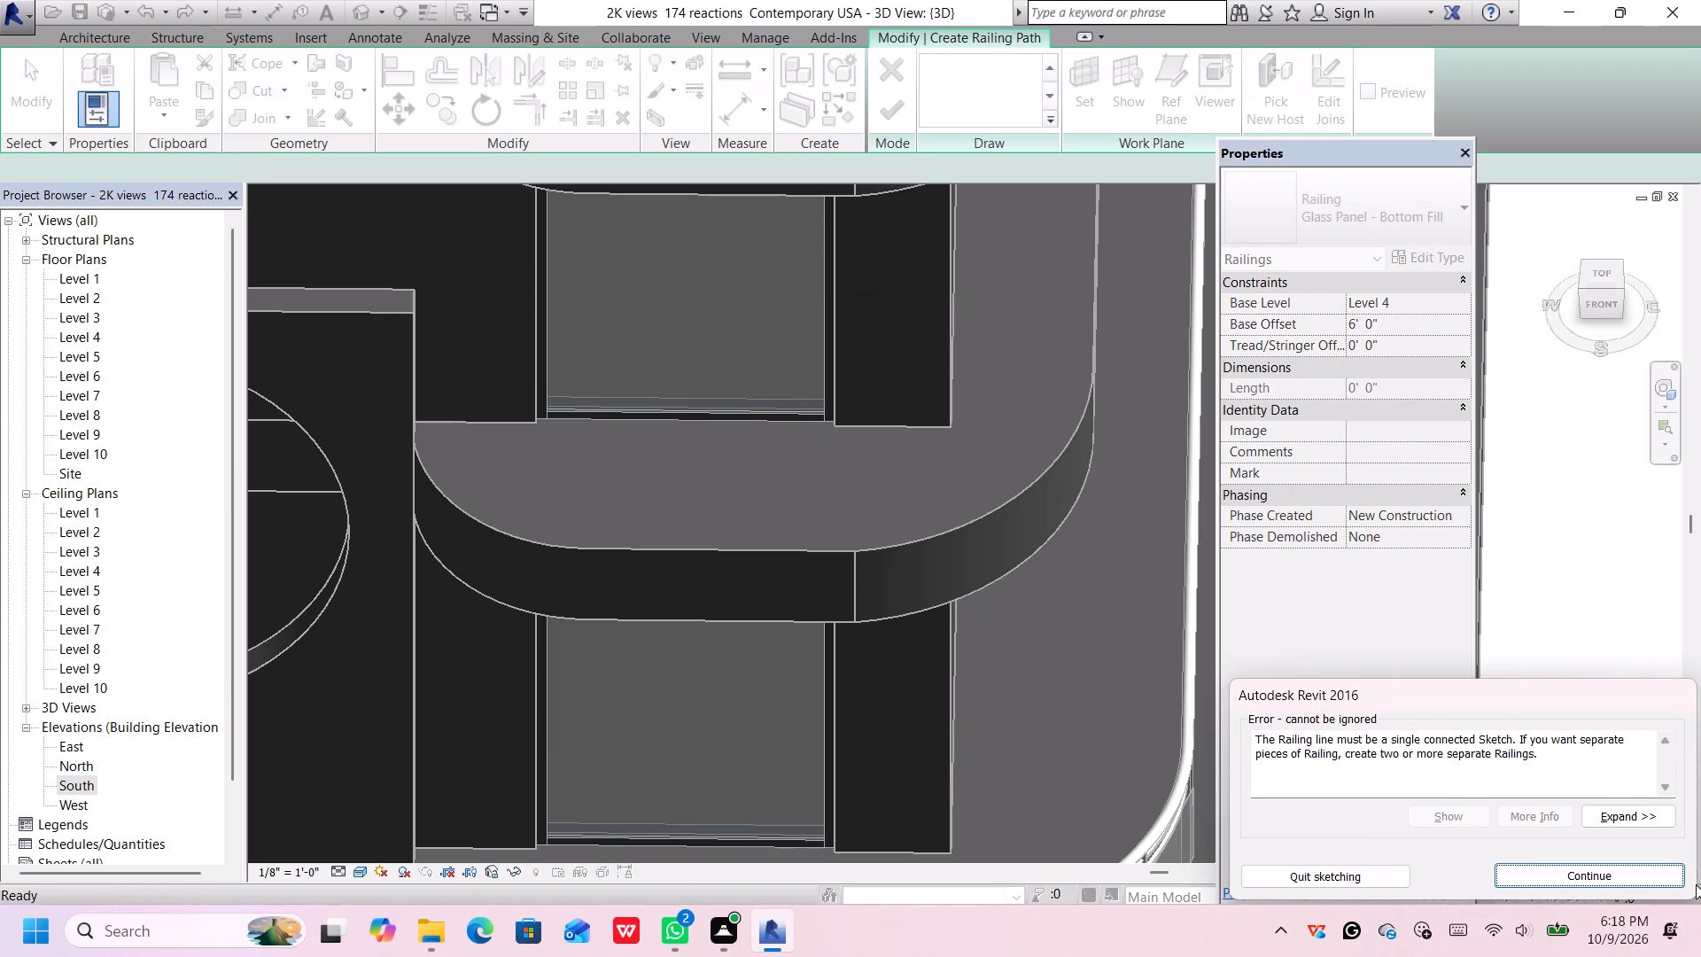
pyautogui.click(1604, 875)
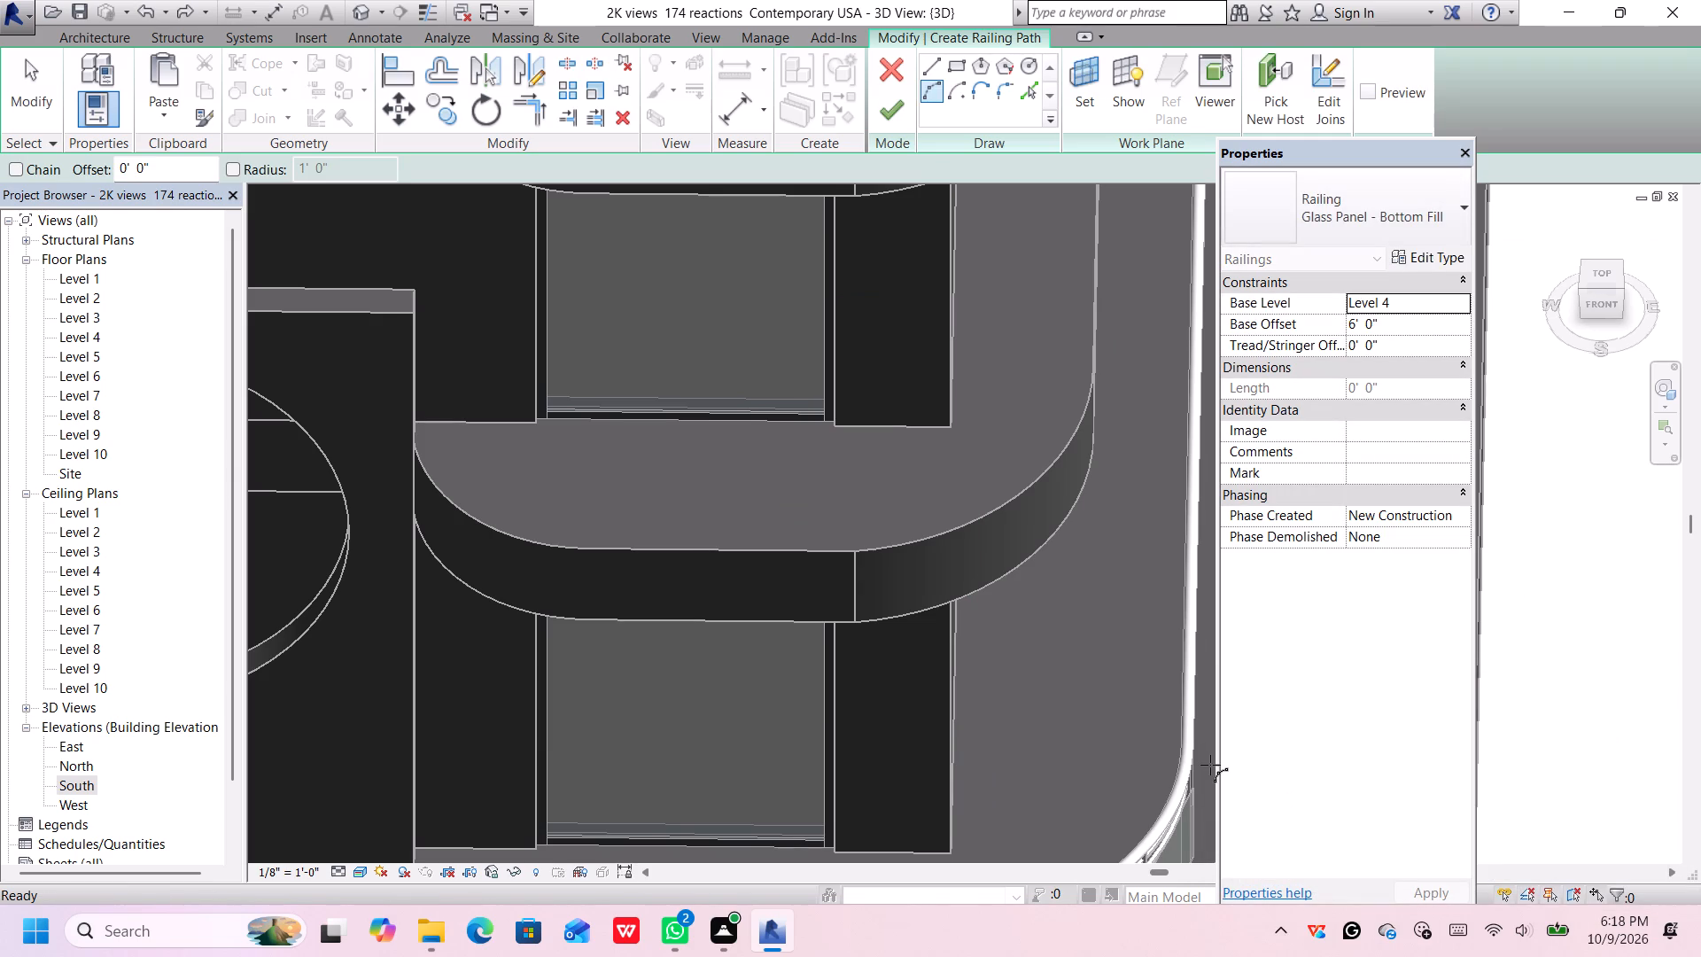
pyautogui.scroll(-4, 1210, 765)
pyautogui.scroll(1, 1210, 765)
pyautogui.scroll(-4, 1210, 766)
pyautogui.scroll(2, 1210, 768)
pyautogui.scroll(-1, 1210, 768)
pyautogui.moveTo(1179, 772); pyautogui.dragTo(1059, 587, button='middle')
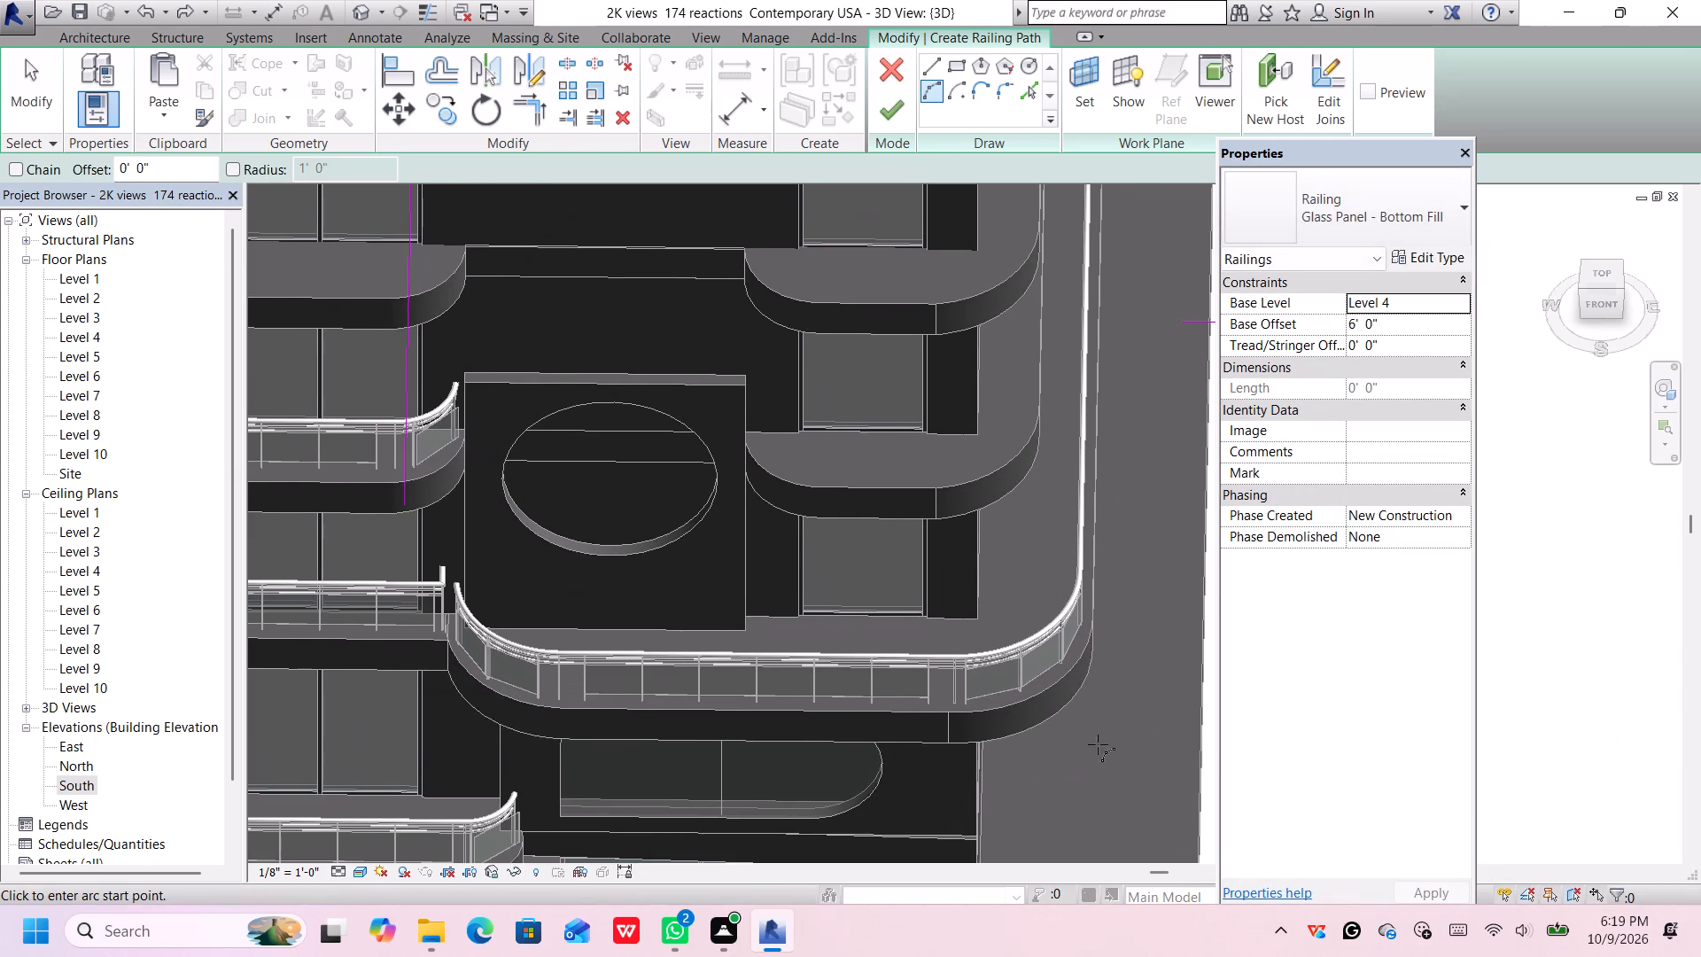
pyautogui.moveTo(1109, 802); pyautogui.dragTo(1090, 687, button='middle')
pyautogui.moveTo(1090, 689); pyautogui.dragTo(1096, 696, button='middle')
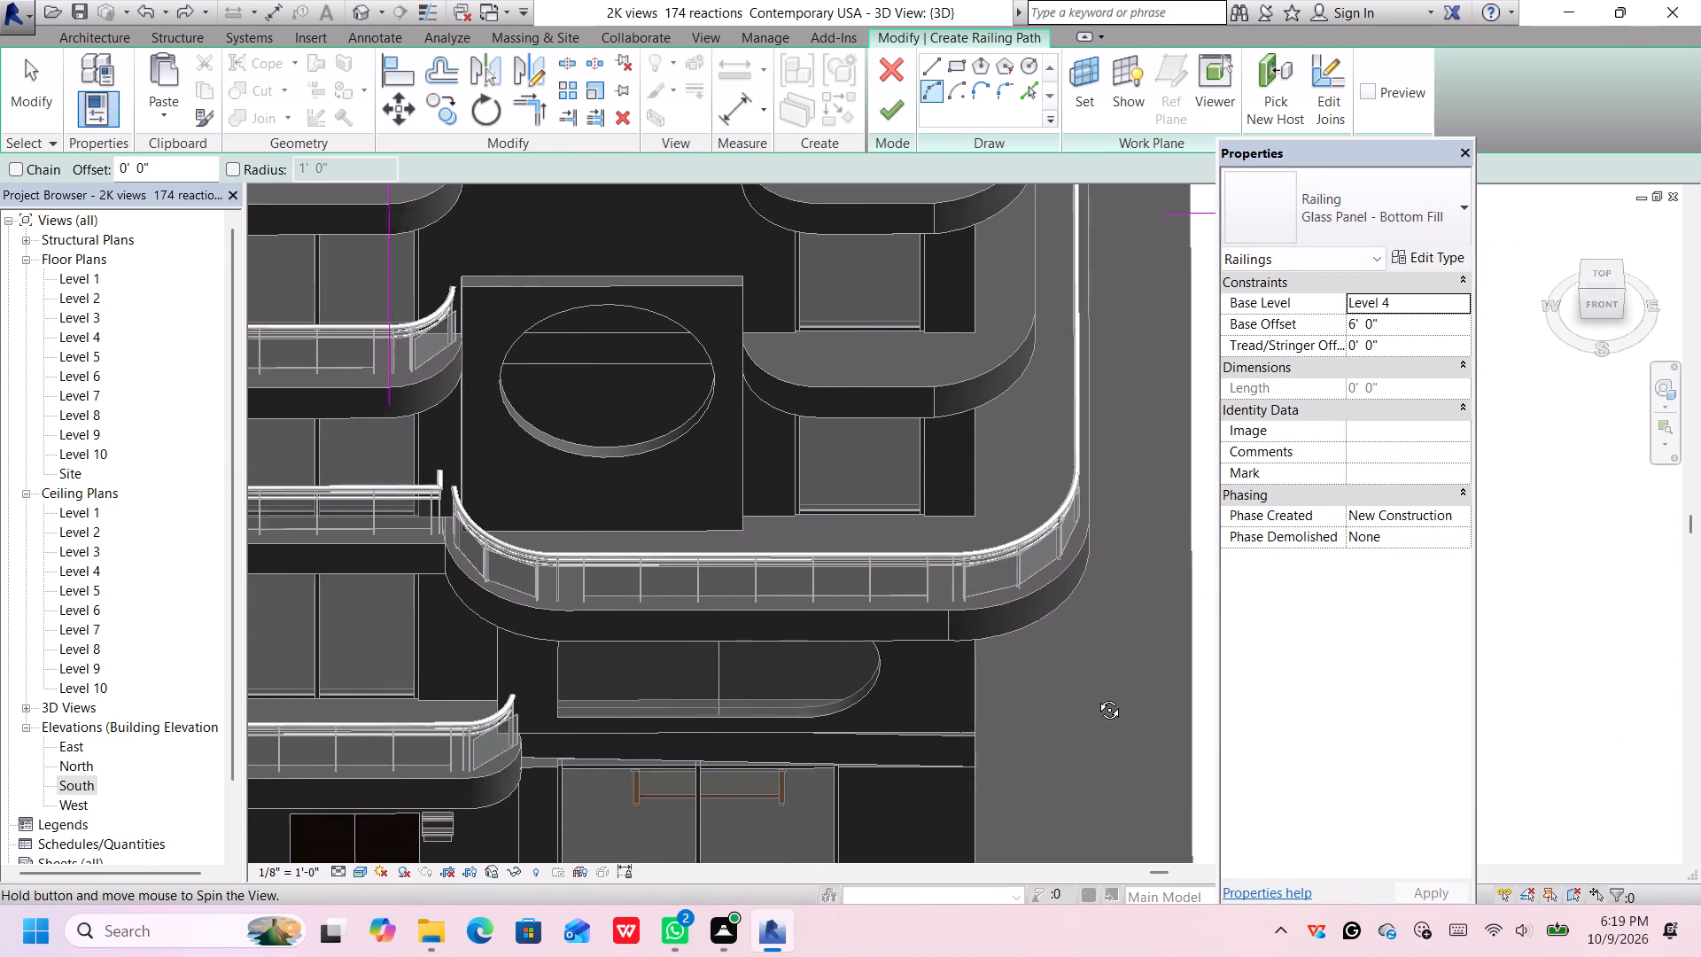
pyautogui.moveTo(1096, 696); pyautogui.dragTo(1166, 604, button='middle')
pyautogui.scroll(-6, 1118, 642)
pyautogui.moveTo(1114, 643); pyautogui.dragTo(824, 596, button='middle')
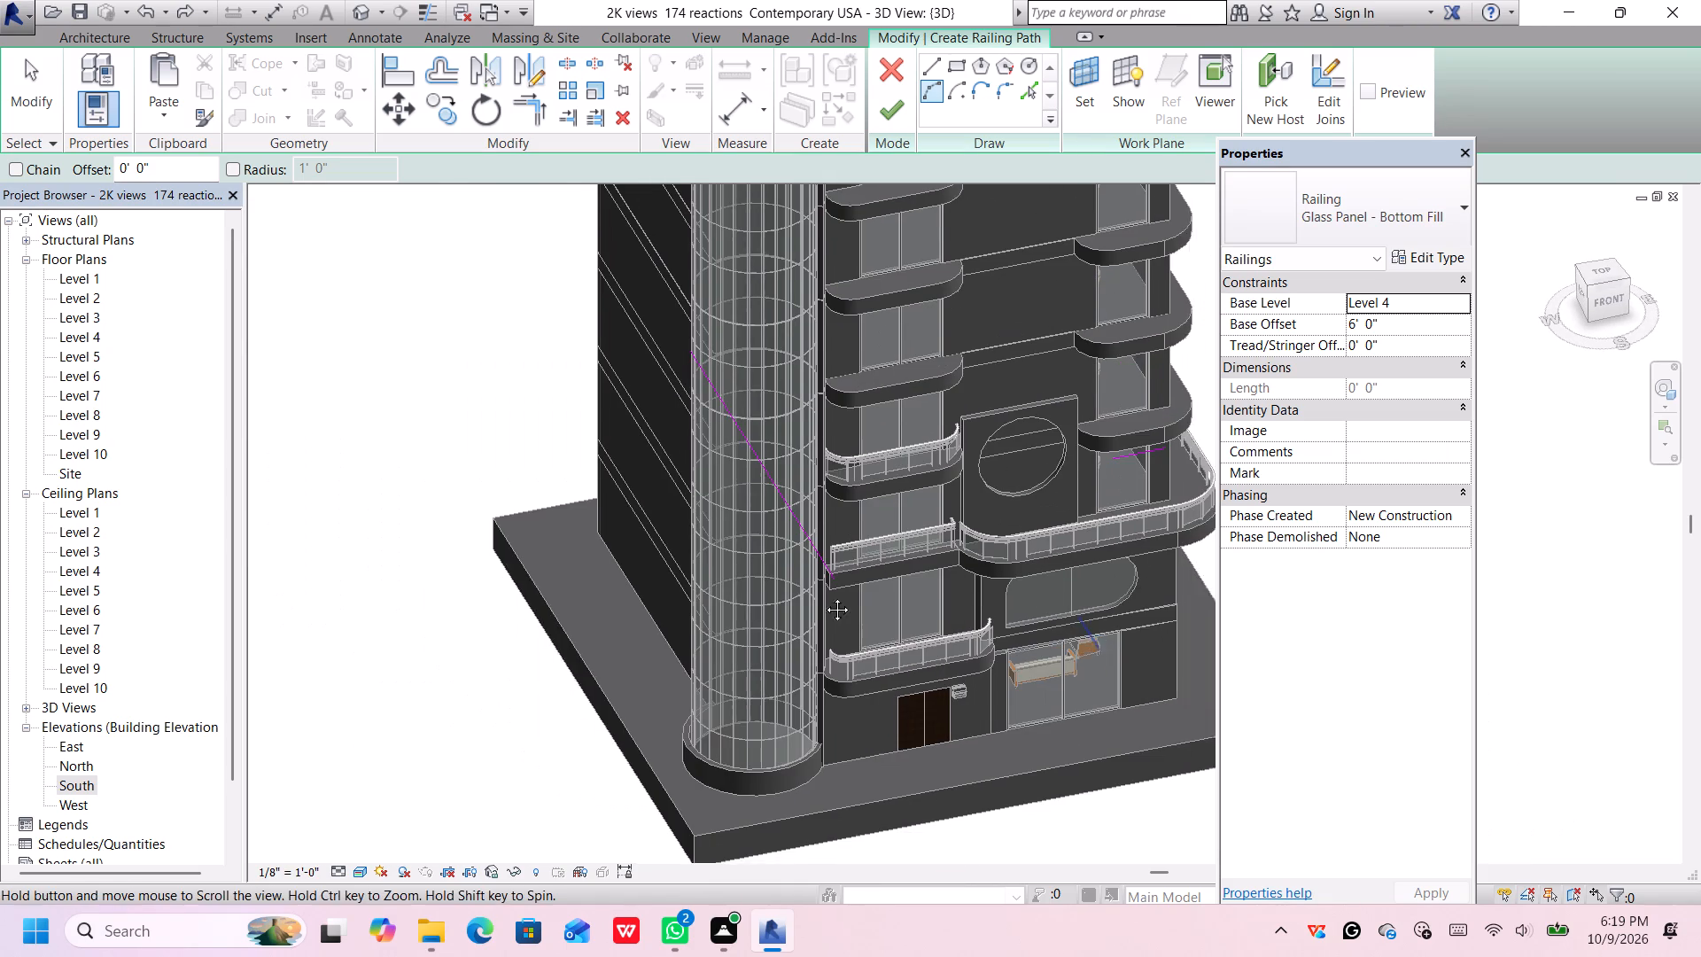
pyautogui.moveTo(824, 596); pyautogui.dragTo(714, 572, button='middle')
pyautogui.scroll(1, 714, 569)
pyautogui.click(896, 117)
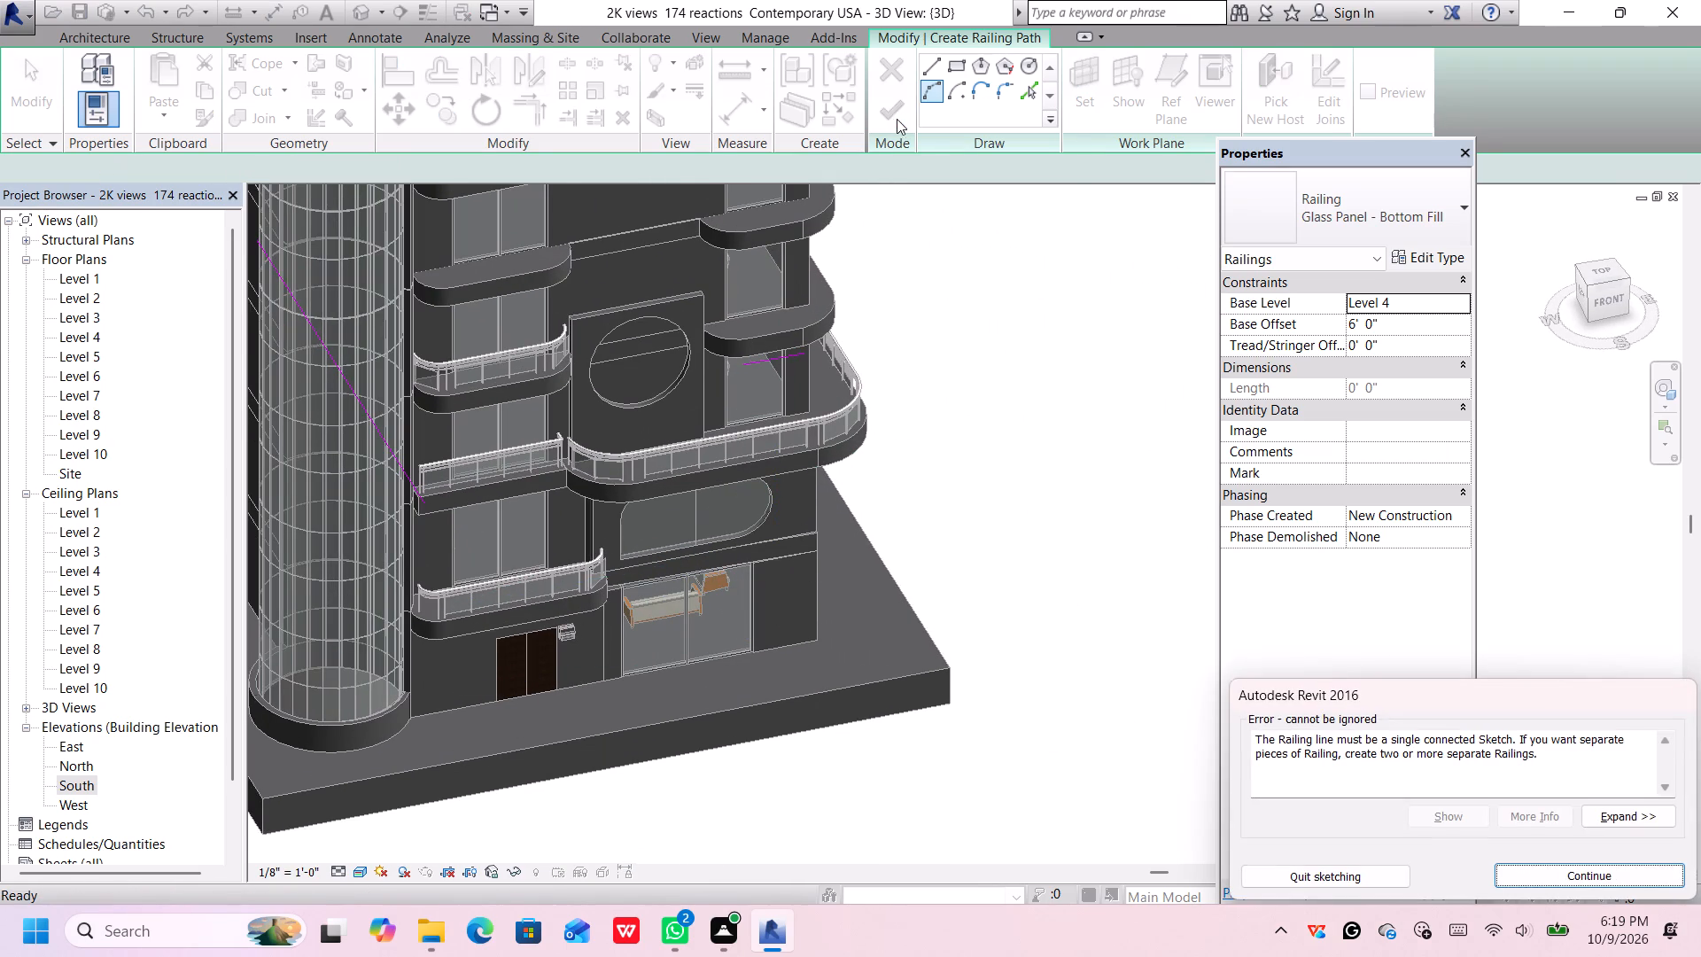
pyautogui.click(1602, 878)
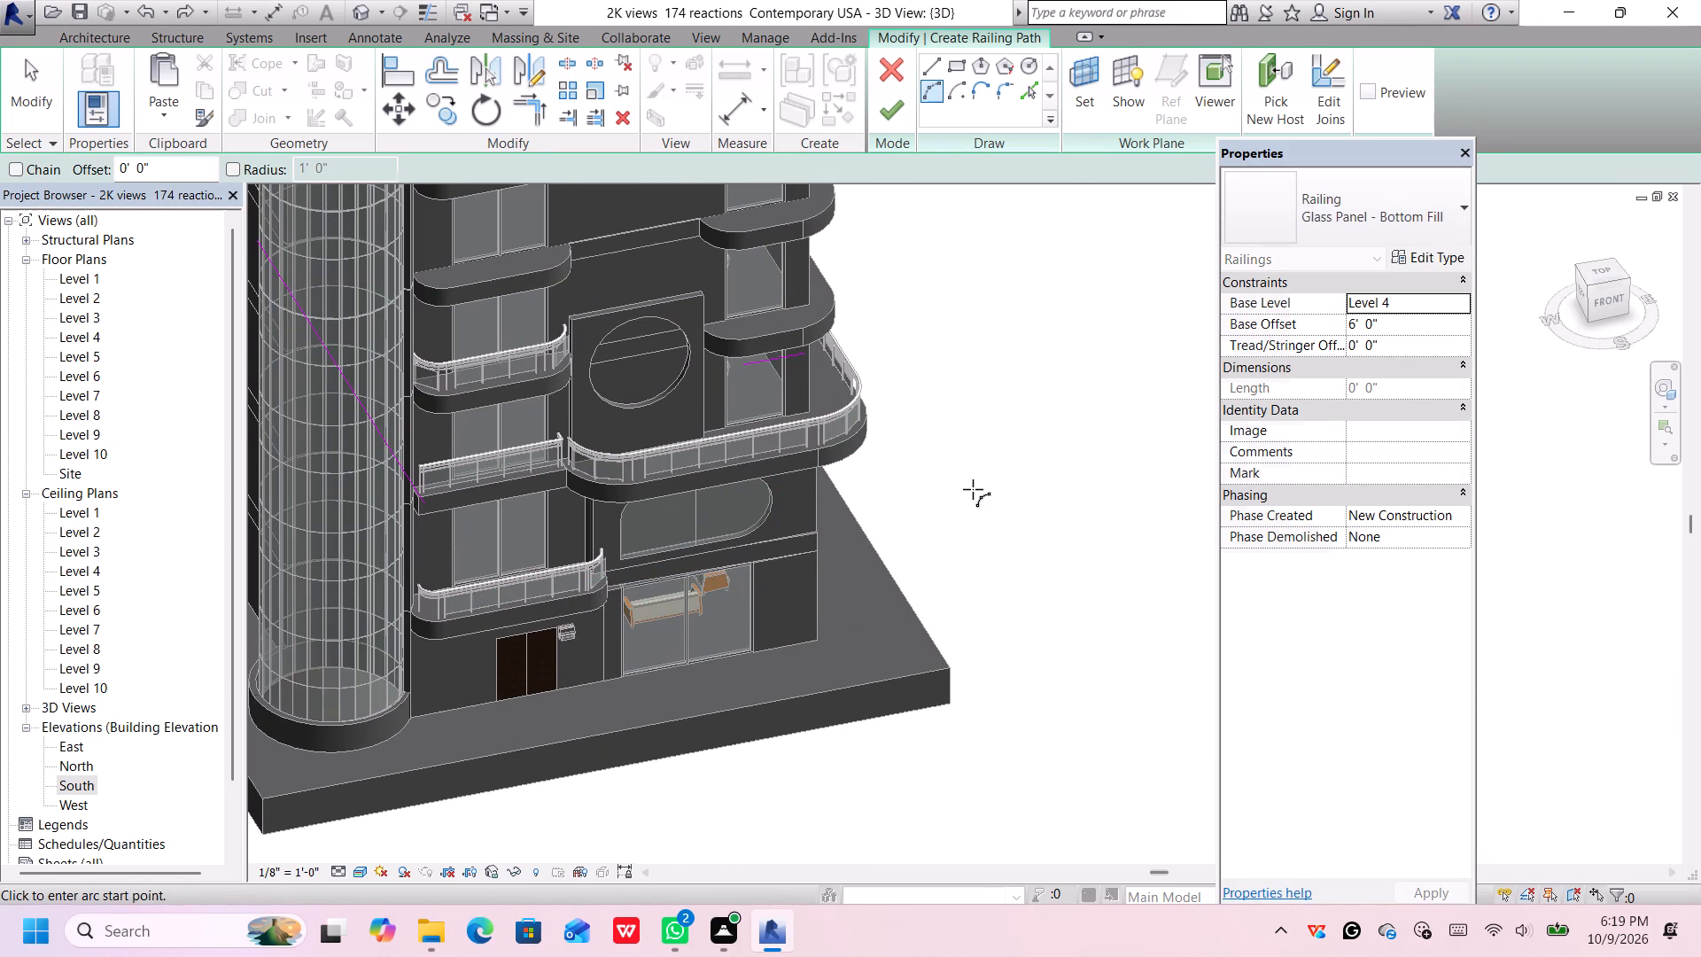
# Undo the long side-edge path line and finish the railing with only the 6' front line.
pyautogui.hotkey('ctrl', 'z')
pyautogui.keyDown('ctrl'); pyautogui.scroll(-2, 951, 573); pyautogui.keyUp('ctrl')
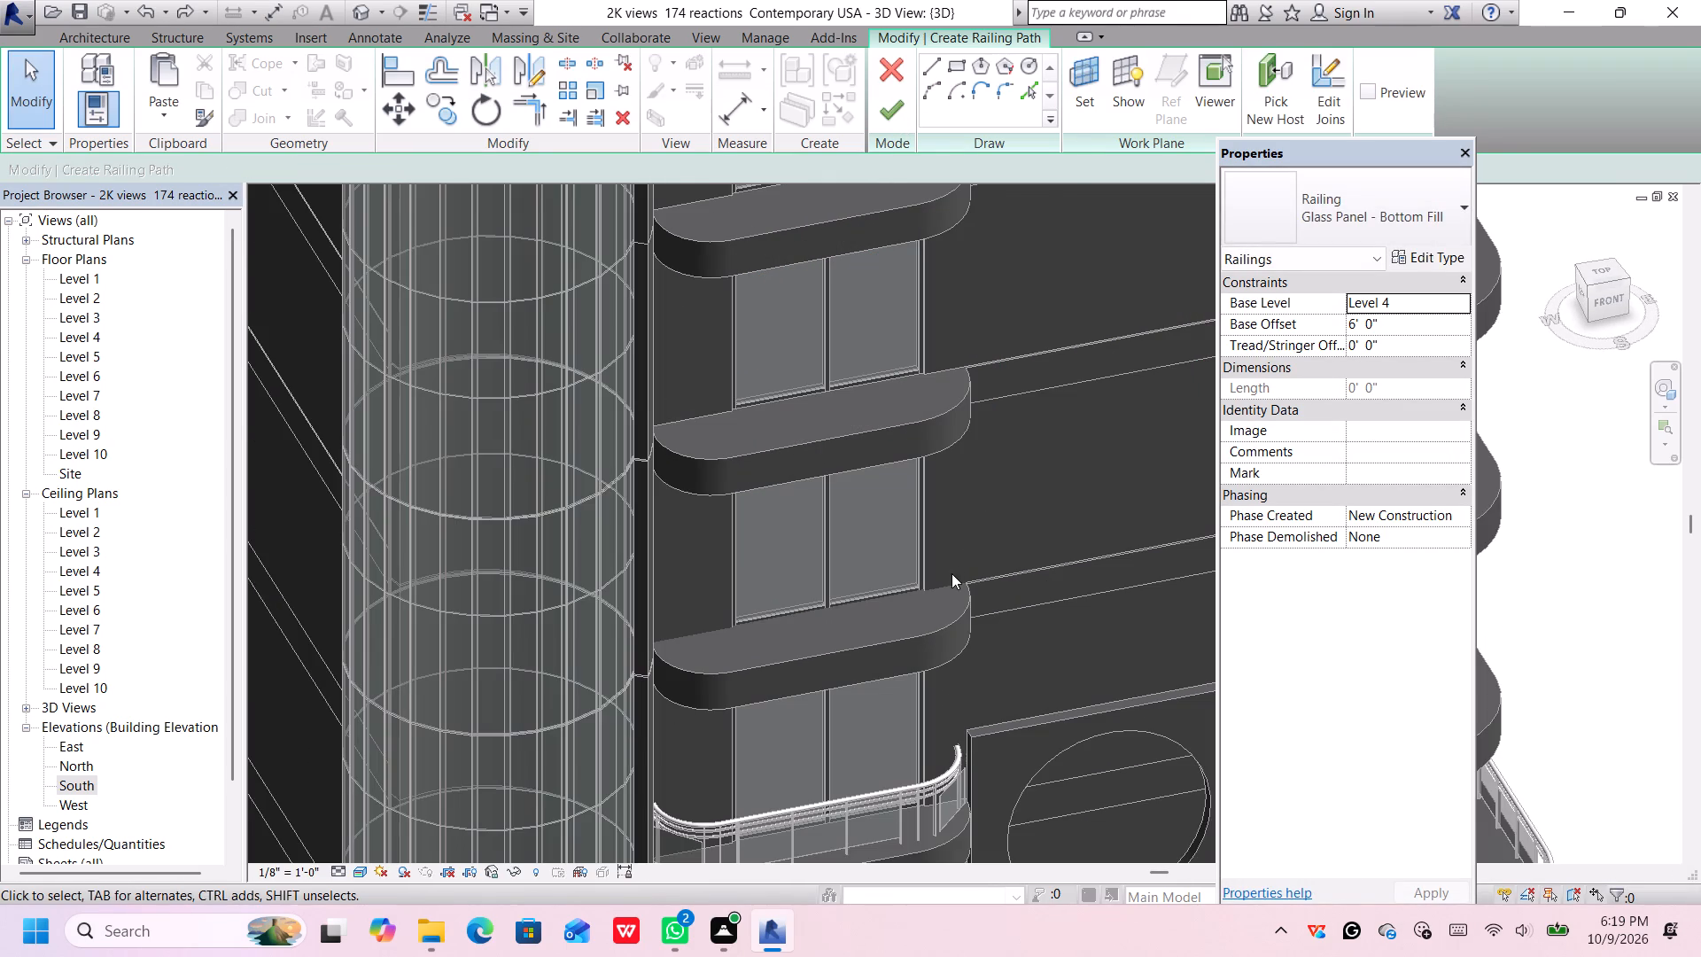
pyautogui.keyDown('ctrl'); pyautogui.scroll(-7, 951, 573); pyautogui.keyUp('ctrl')
pyautogui.moveTo(1132, 605); pyautogui.dragTo(1047, 541, button='middle')
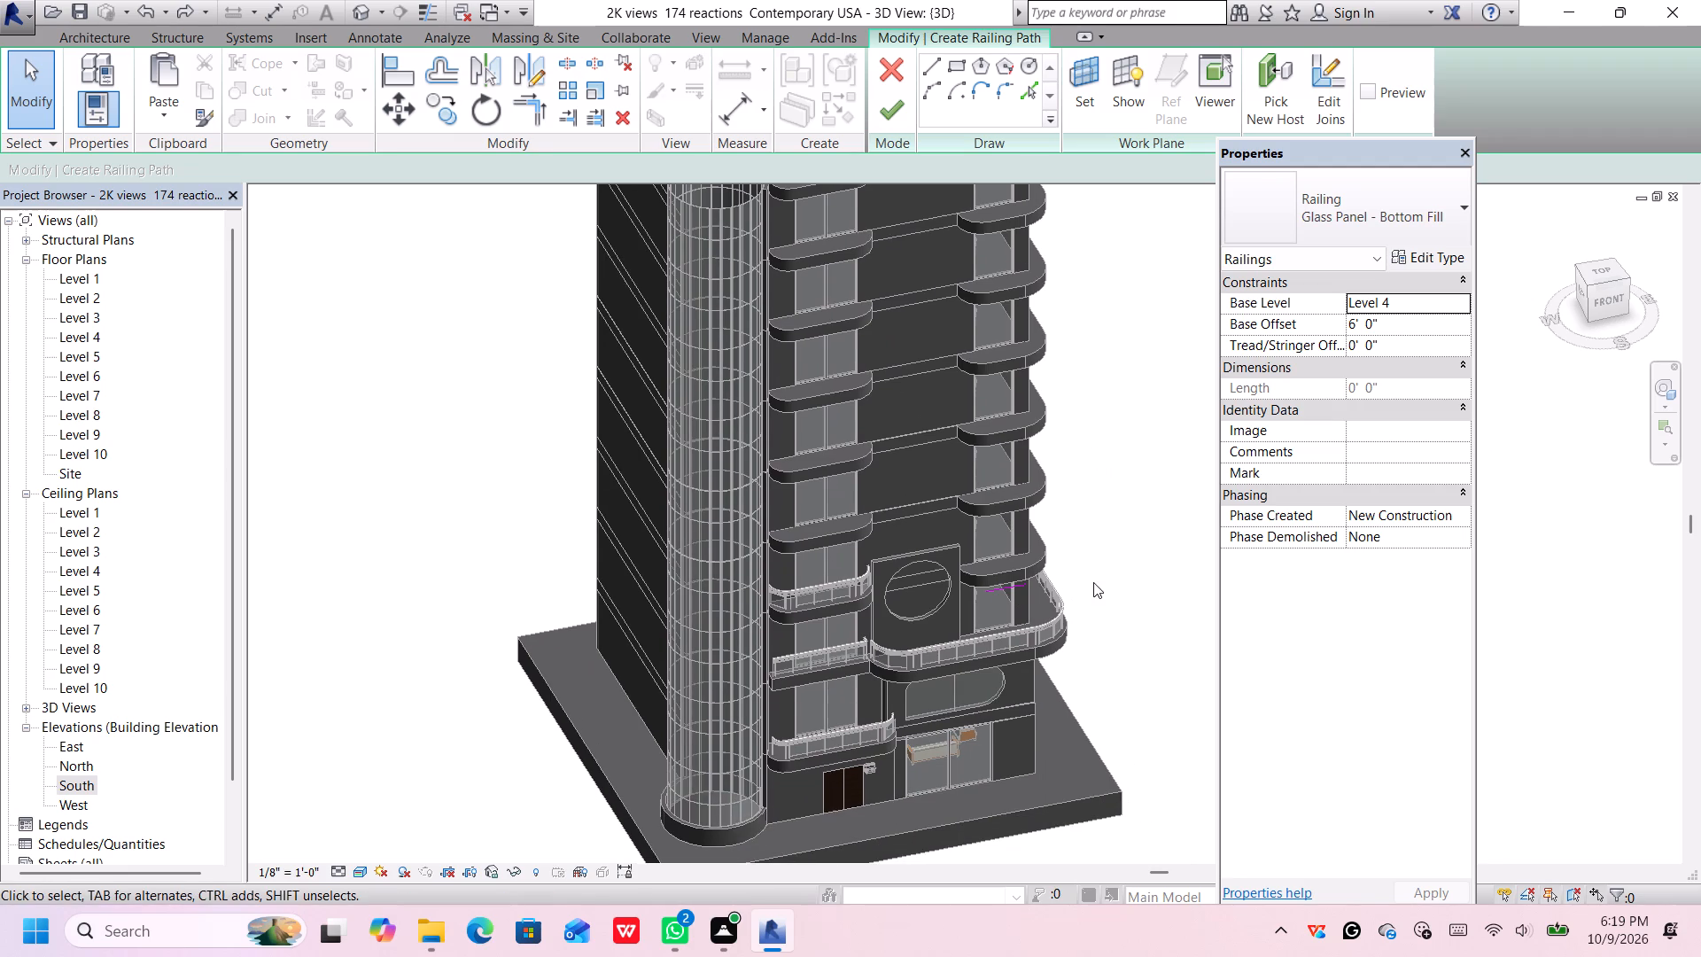
pyautogui.scroll(1, 1099, 573)
pyautogui.click(897, 110)
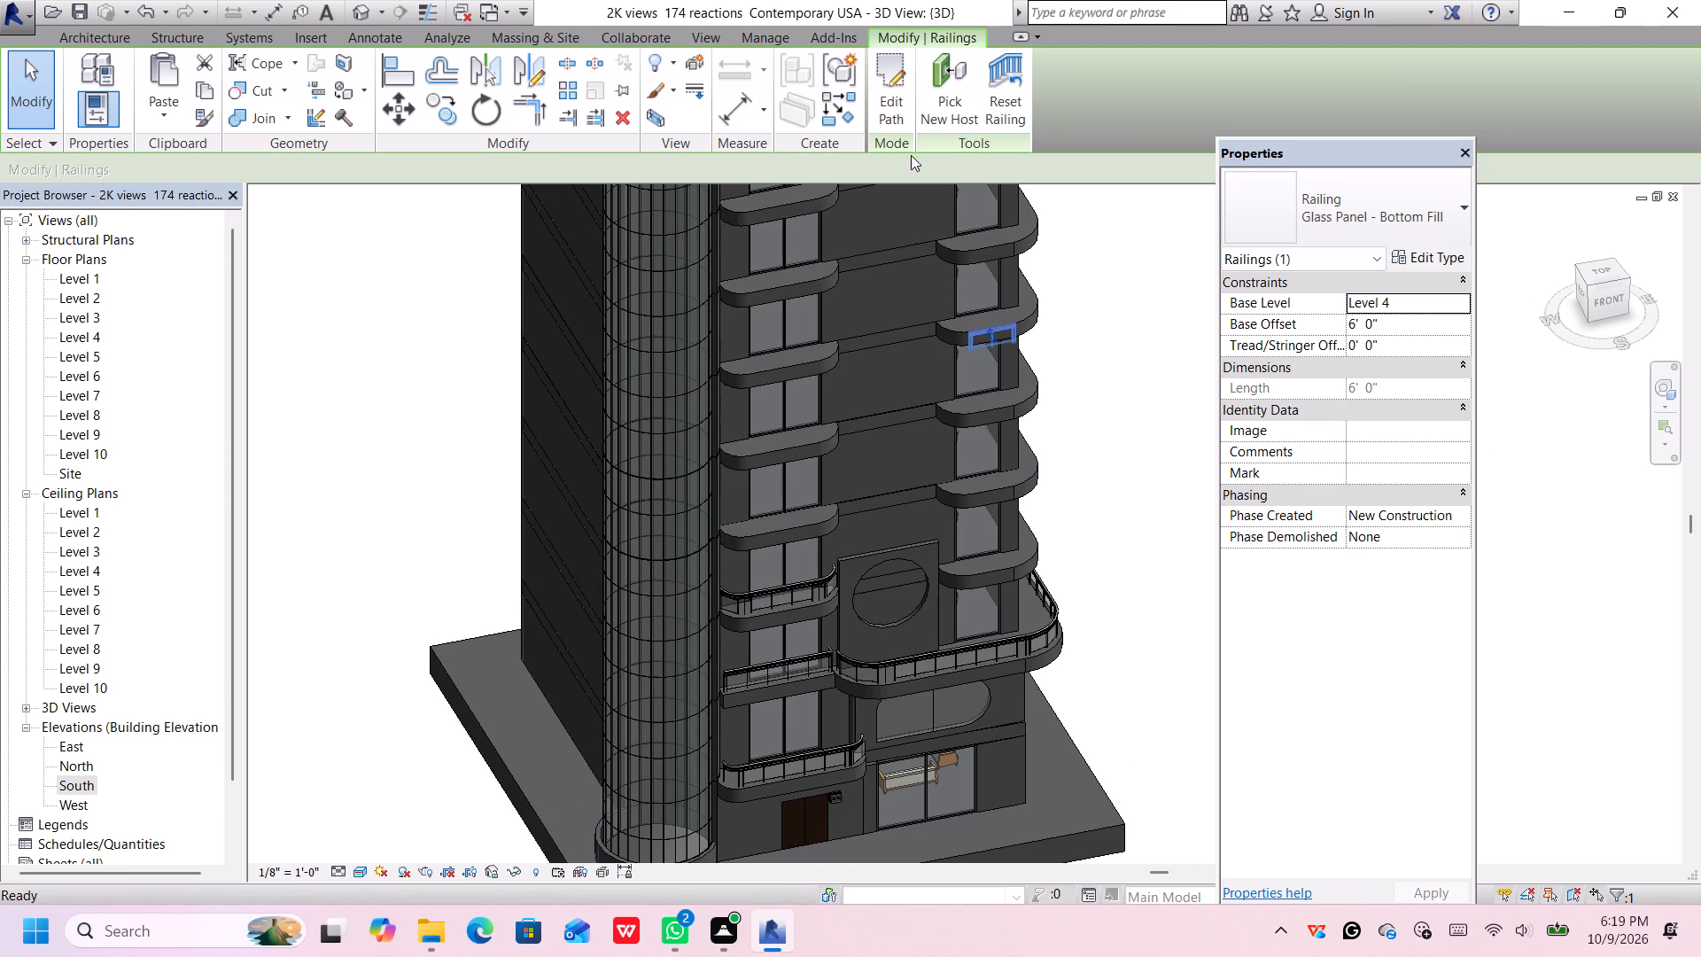
# Nudge the 6' railing down and across the tower onto the balcony beside the circular-opening wall.
pyautogui.press('Down')
pyautogui.press('Down')
pyautogui.press('Down')
pyautogui.press('Down')
pyautogui.press('Down')
pyautogui.press('Down')
pyautogui.press('Down')
pyautogui.press('Down')
pyautogui.press('Down')
pyautogui.press('Down')
pyautogui.press('Down')
pyautogui.press('Down')
pyautogui.press('Down')
pyautogui.press('Down')
pyautogui.press('Down')
pyautogui.press('Down')
pyautogui.press('Down')
pyautogui.press('Down')
pyautogui.press('Down')
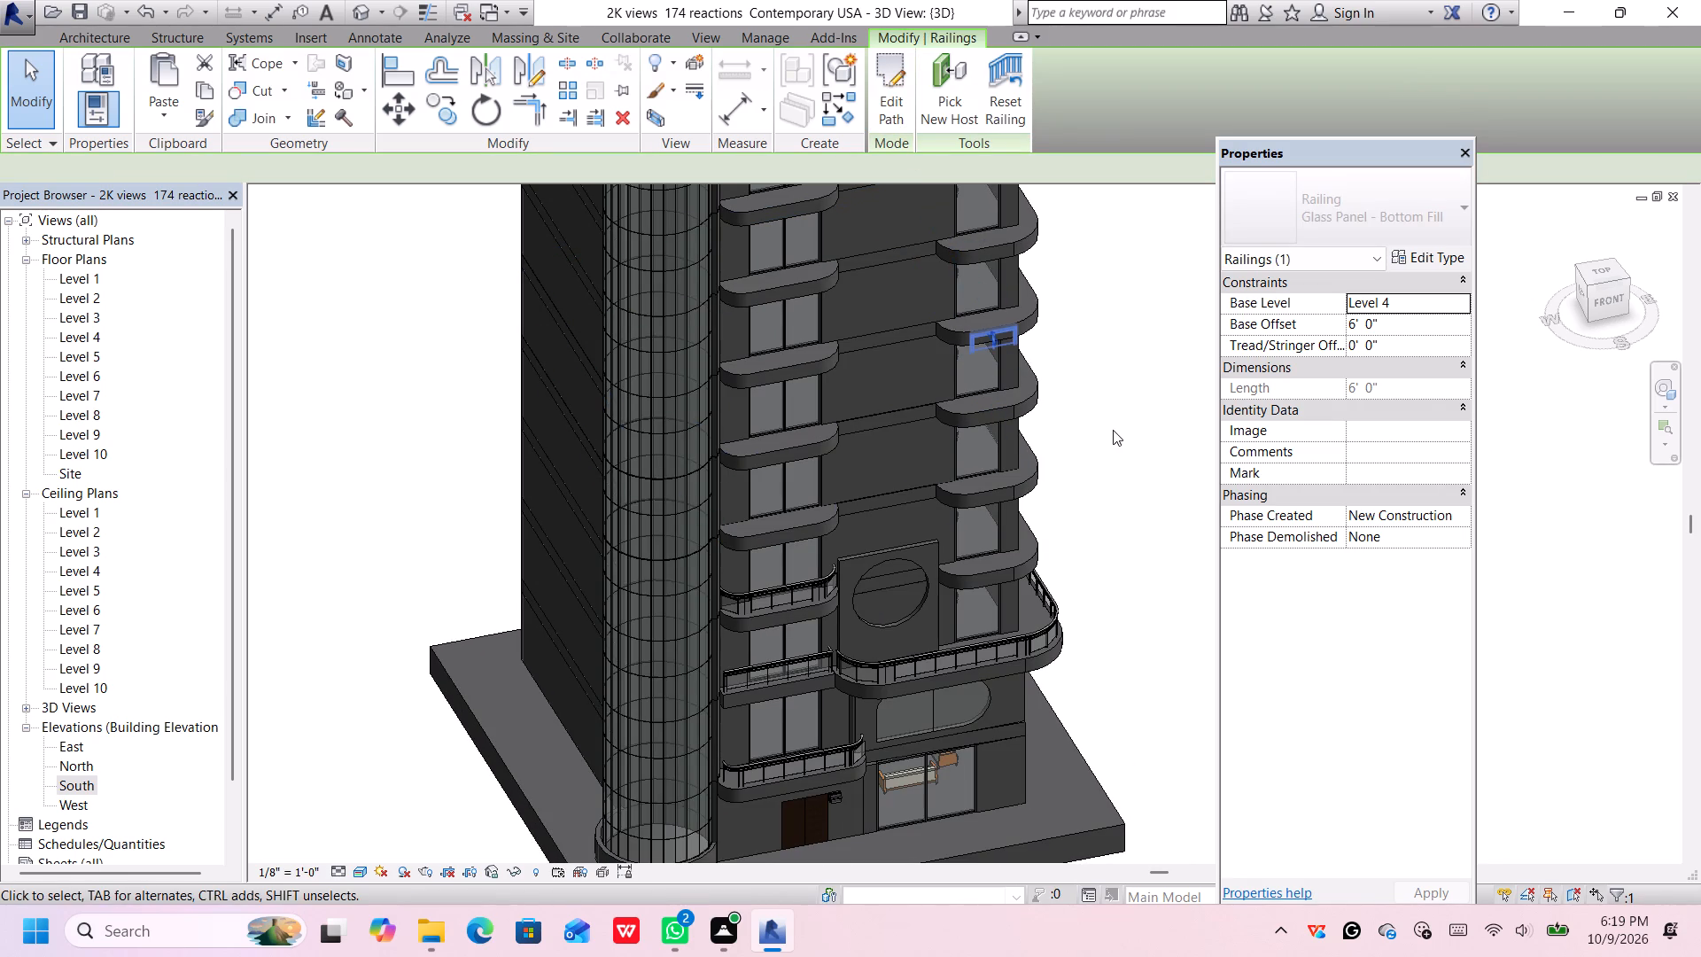
pyautogui.press('Down')
pyautogui.press('Down')
pyautogui.press('Down')
pyautogui.press('Down')
pyautogui.press('Down')
pyautogui.press('Down')
pyautogui.press('Down')
pyautogui.press('Down')
pyautogui.press('Down')
pyautogui.press('Down')
pyautogui.press('Down')
pyautogui.press('Down')
pyautogui.press('Down')
pyautogui.press('Down')
pyautogui.press('Down')
pyautogui.press('Down')
pyautogui.press('Down')
pyautogui.press('Down')
pyautogui.press('Down')
pyautogui.press('Down')
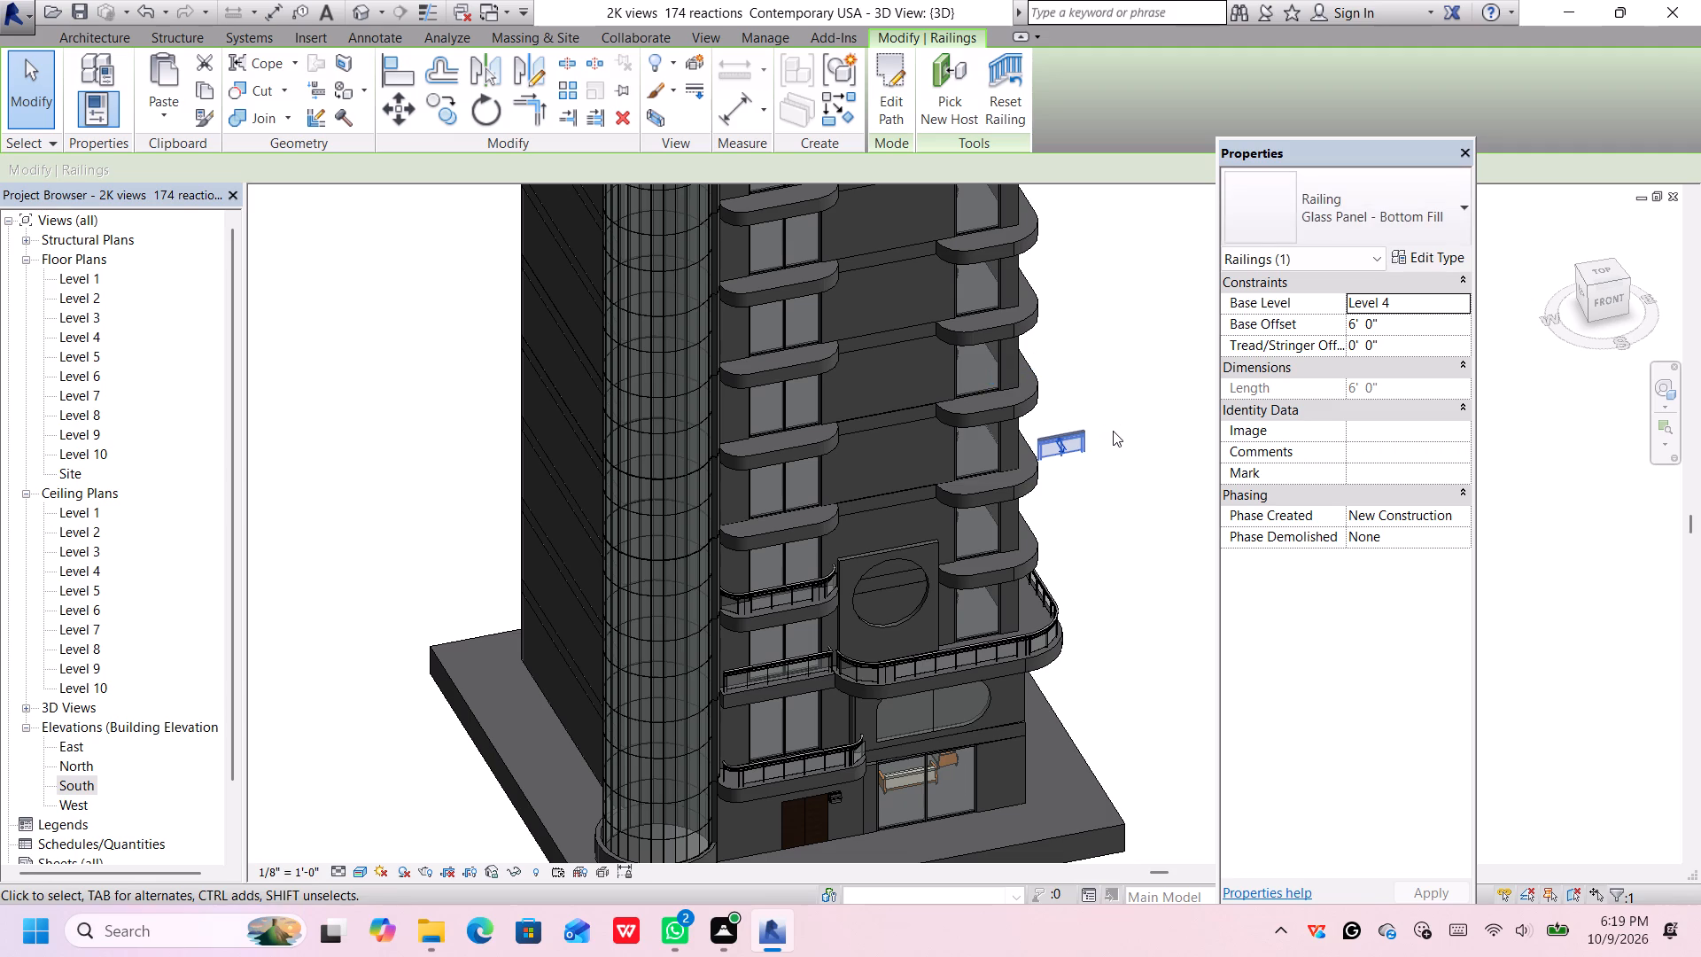
pyautogui.press('Down')
pyautogui.press('Down')
pyautogui.press('Down')
pyautogui.press('Down')
pyautogui.press('Down')
pyautogui.press('Down')
pyautogui.press('Down')
pyautogui.press('Down')
pyautogui.press('Down')
pyautogui.press('Down')
pyautogui.press('Down')
pyautogui.press('Down')
pyautogui.press('Down')
pyautogui.press('Down')
pyautogui.press('Down')
pyautogui.press('Down')
pyautogui.press('Down')
pyautogui.press('Down')
pyautogui.press('Down')
pyautogui.press('Down')
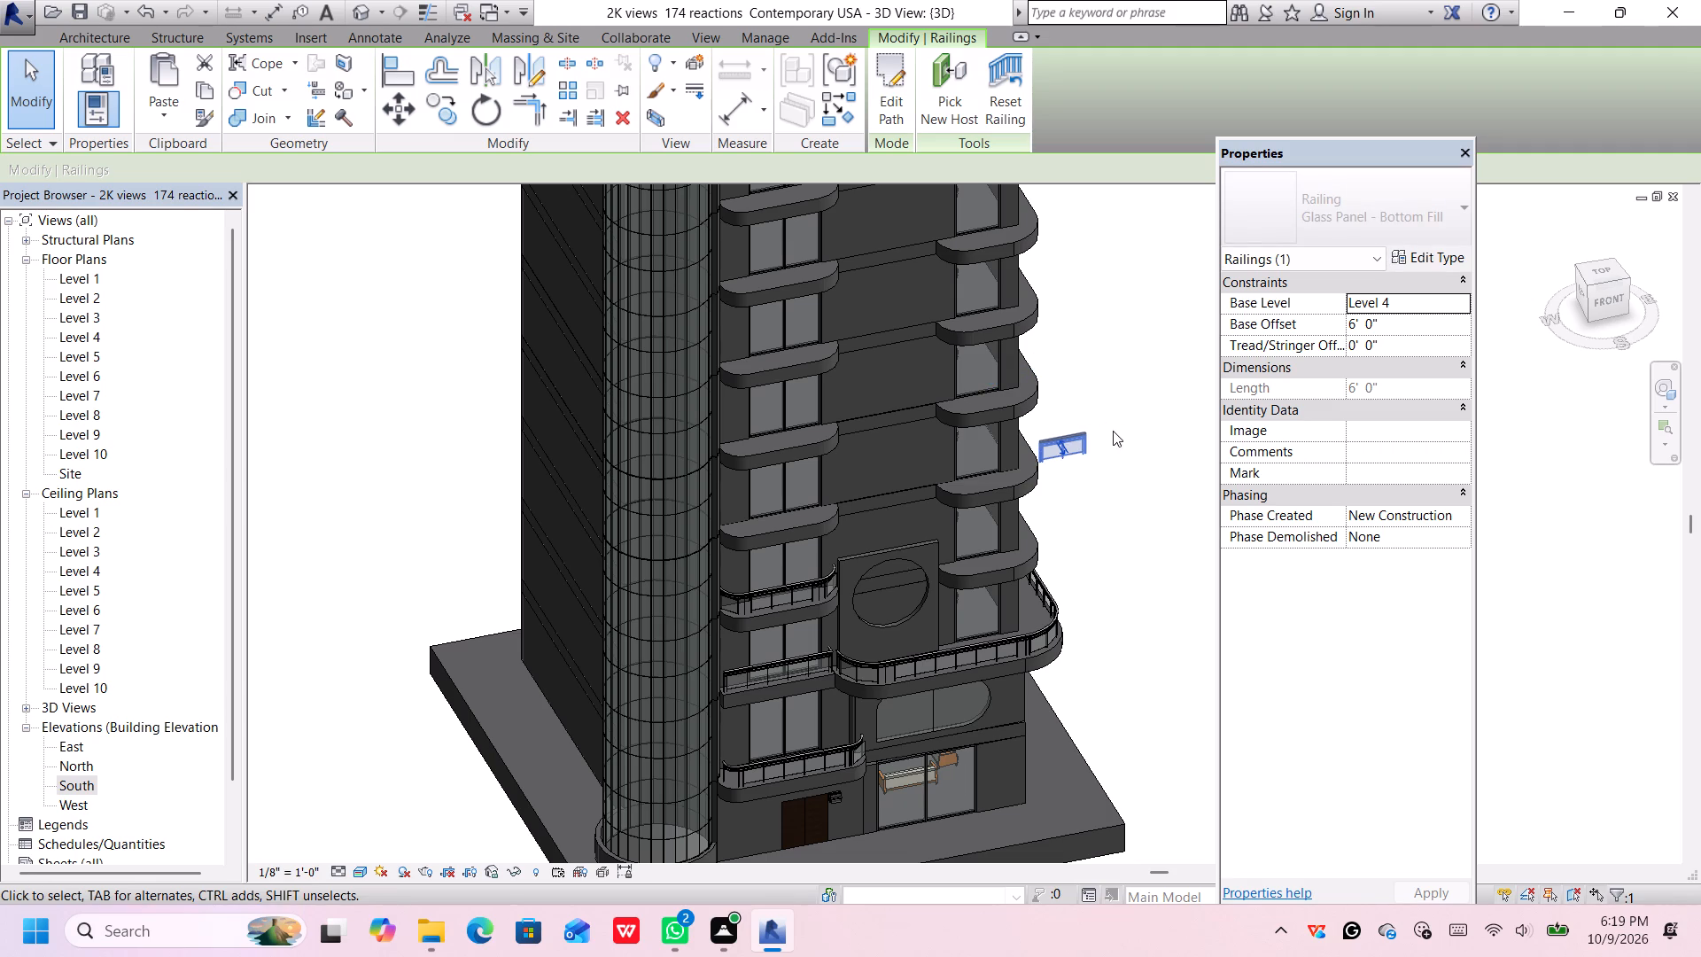
pyautogui.press('Left')
pyautogui.press('Left')
pyautogui.press('Left')
pyautogui.press('Left')
pyautogui.press('Left')
pyautogui.press('Left')
pyautogui.press('Left')
pyautogui.press('Left')
pyautogui.press('Left')
pyautogui.press('Left')
pyautogui.press('Left')
pyautogui.press('Left')
pyautogui.press('Left')
pyautogui.press('Left')
pyautogui.press('Left')
pyautogui.press('Left')
pyautogui.press('Left')
pyautogui.press('Left')
pyautogui.press('Left')
pyautogui.press('Left')
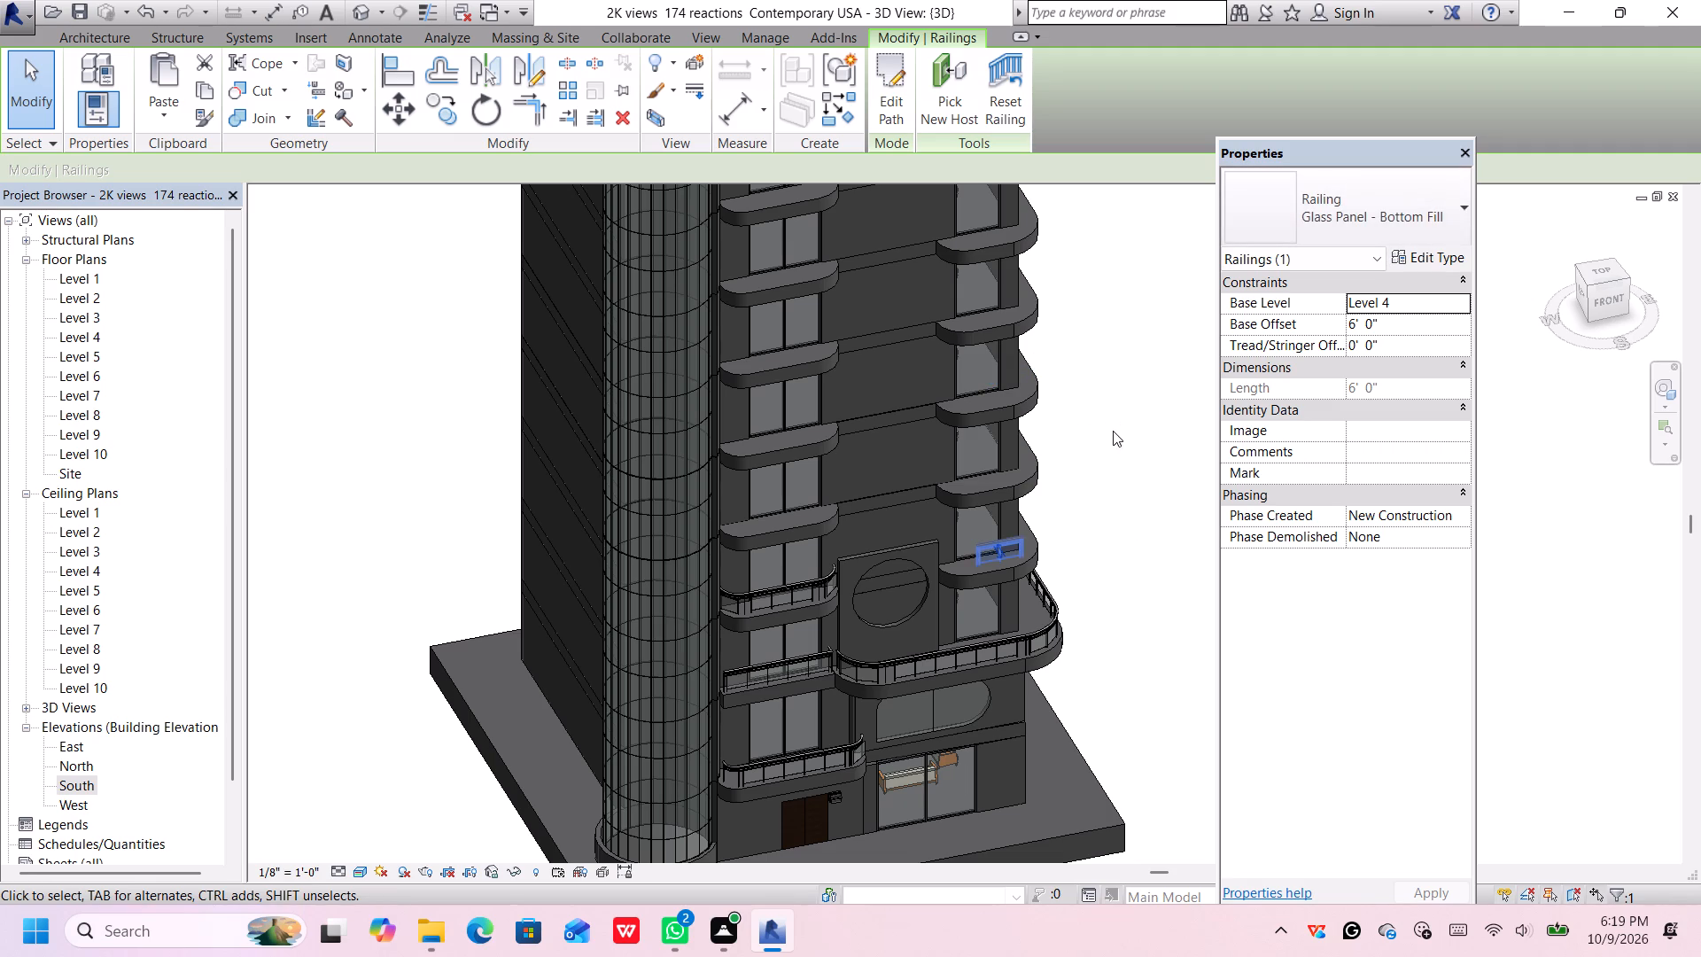
pyautogui.press('Left')
pyautogui.press('Left')
pyautogui.press('Left')
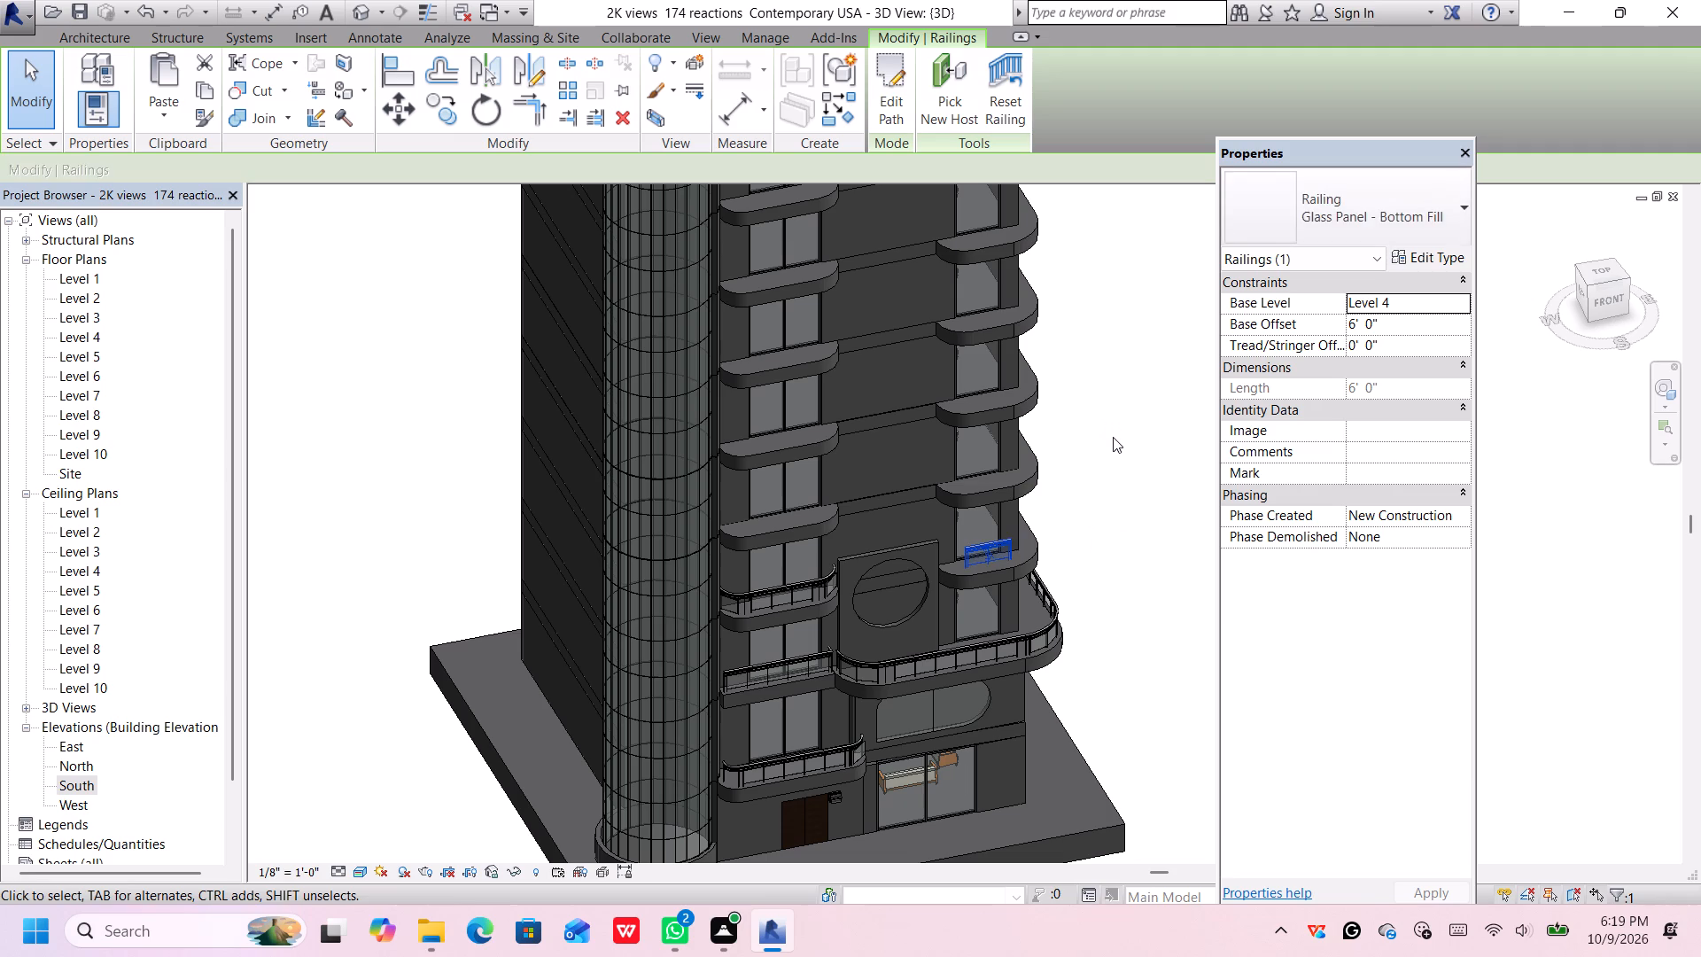
pyautogui.press('Right')
# Fine-nudge the 6' railing closer to the balcony's straight front edge and slightly toward the circular-opening wall.
pyautogui.scroll(2, 991, 594)
pyautogui.scroll(-1, 990, 594)
pyautogui.scroll(10, 990, 591)
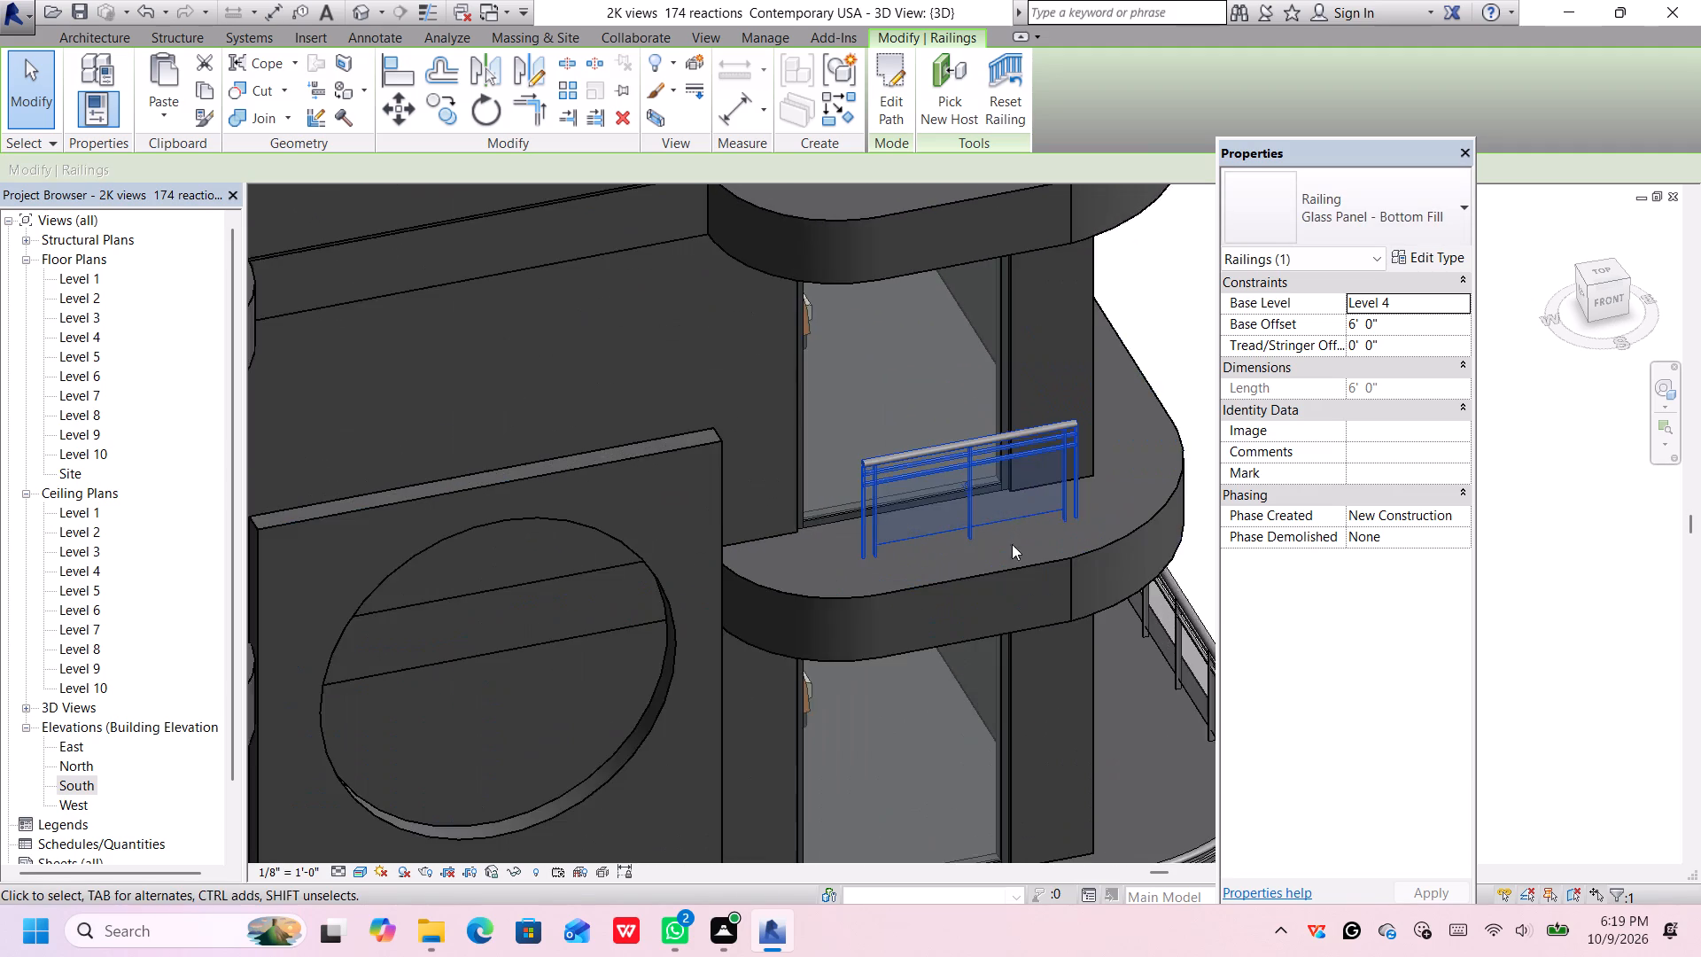
pyautogui.scroll(4, 1019, 536)
pyautogui.moveTo(1017, 539); pyautogui.dragTo(974, 599, button='middle')
pyautogui.moveTo(974, 599); pyautogui.dragTo(872, 631, button='middle')
pyautogui.press('Down')
pyautogui.press('Down')
pyautogui.press('Down')
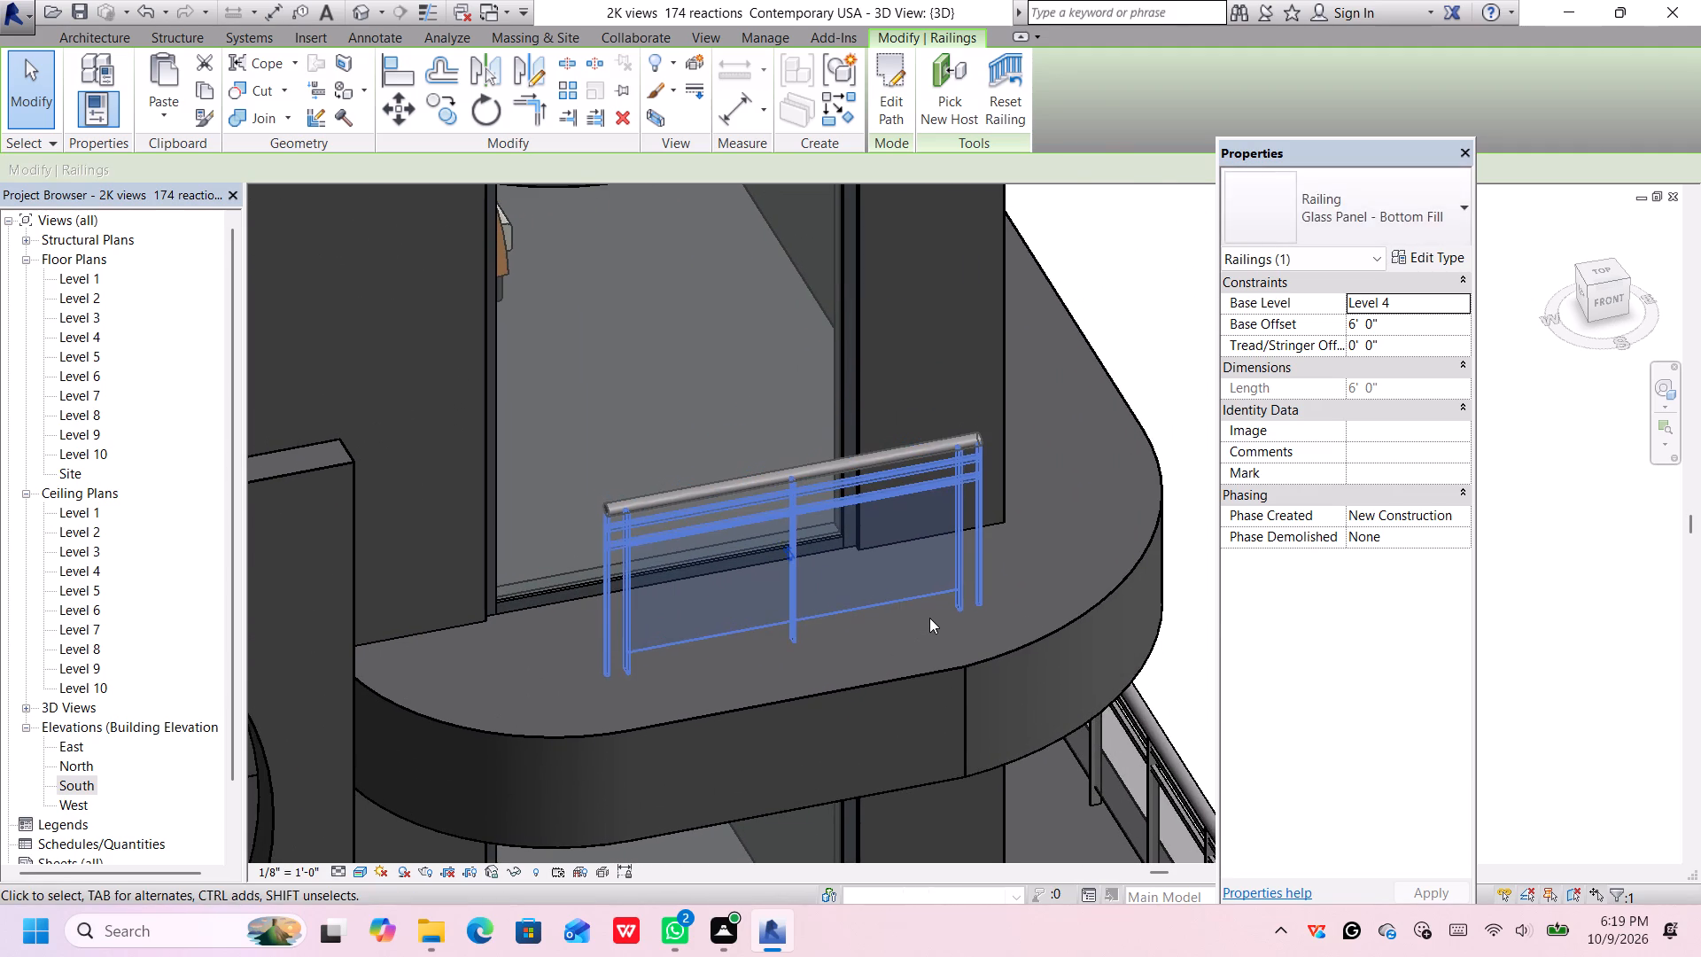
pyautogui.press('Down')
pyautogui.press('Down')
pyautogui.press('Down')
pyautogui.press('Down')
pyautogui.press('Down')
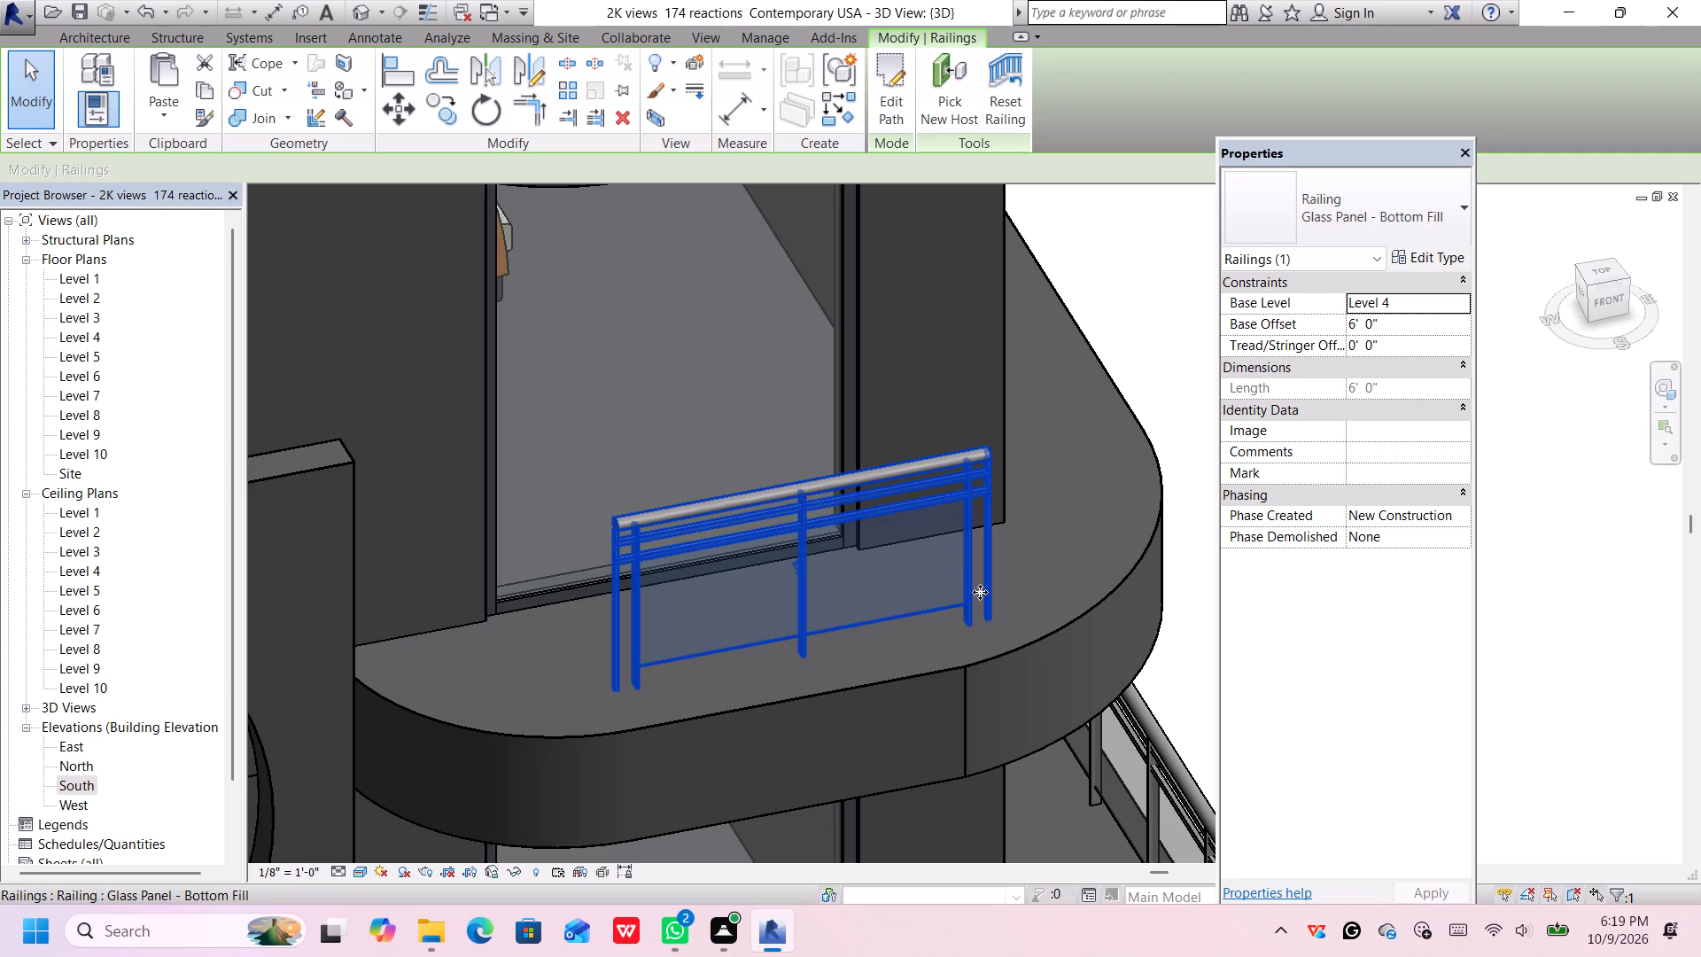
pyautogui.press('Left')
pyautogui.press('Left')
pyautogui.press('Left')
pyautogui.press('Left')
pyautogui.press('Left')
pyautogui.press('Left')
pyautogui.press('Left')
pyautogui.press('Left')
pyautogui.press('Left')
pyautogui.press('Left')
pyautogui.press('Left')
pyautogui.press('Left')
pyautogui.press('Left')
pyautogui.press('Left')
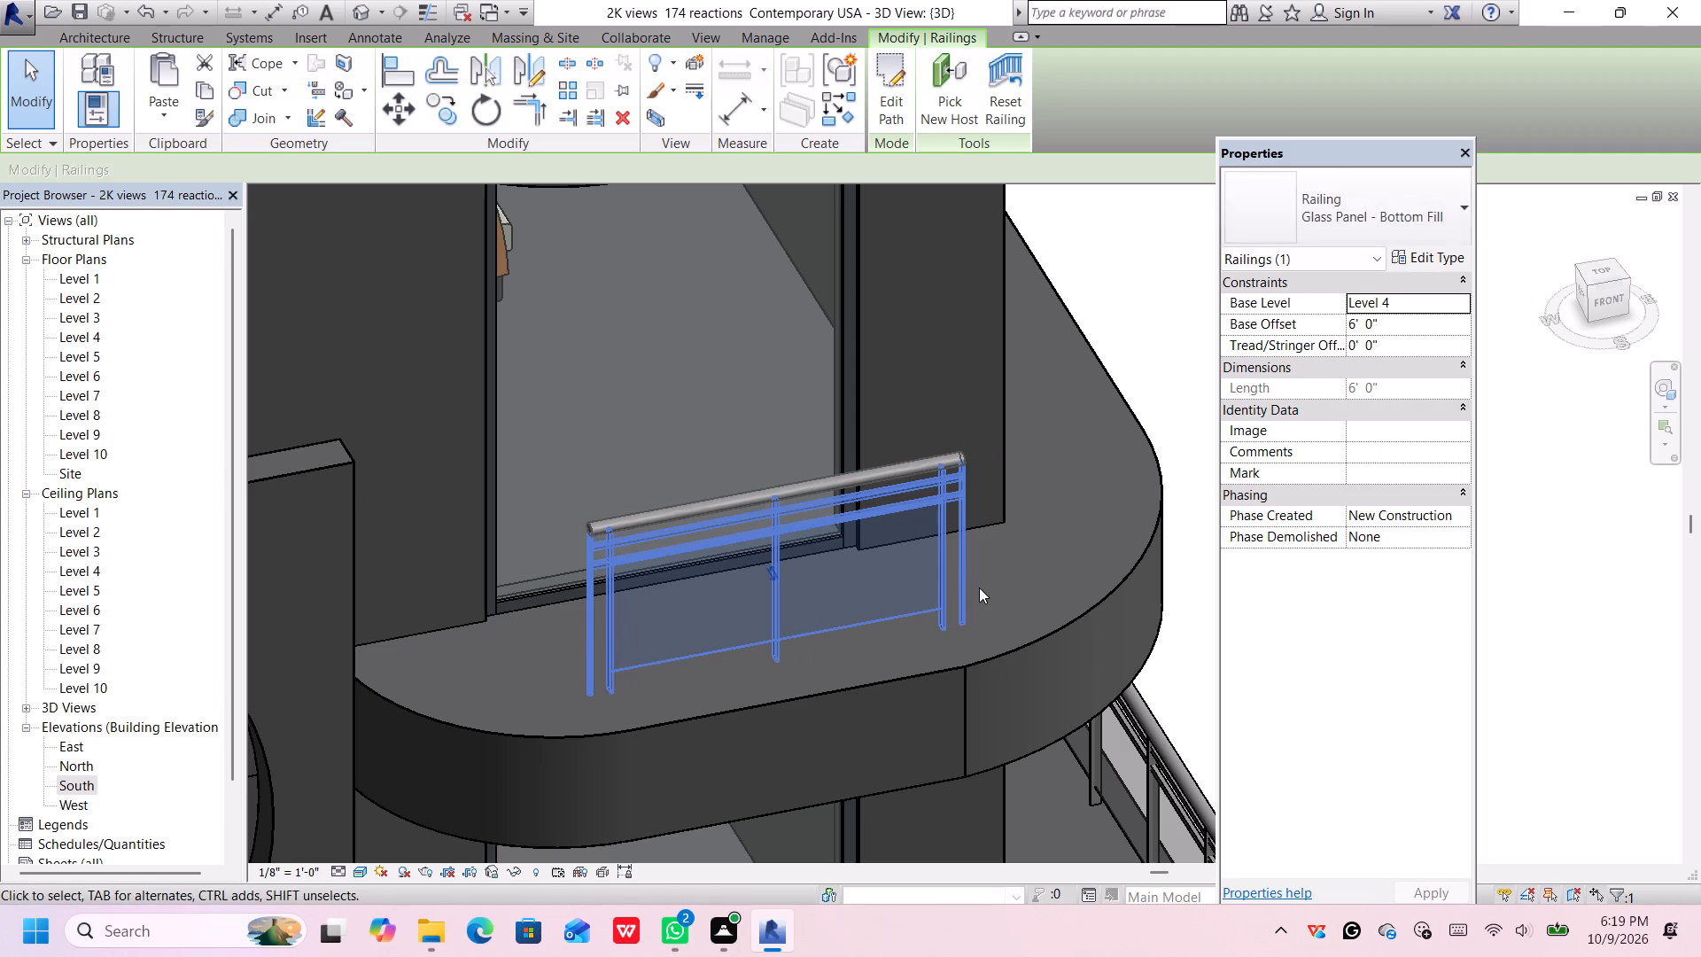
# Examine the repositioned railing on its balcony against the neighbouring balconies and their railings.
pyautogui.scroll(-1, 1177, 451)
pyautogui.scroll(1, 1177, 451)
pyautogui.scroll(-2, 1177, 451)
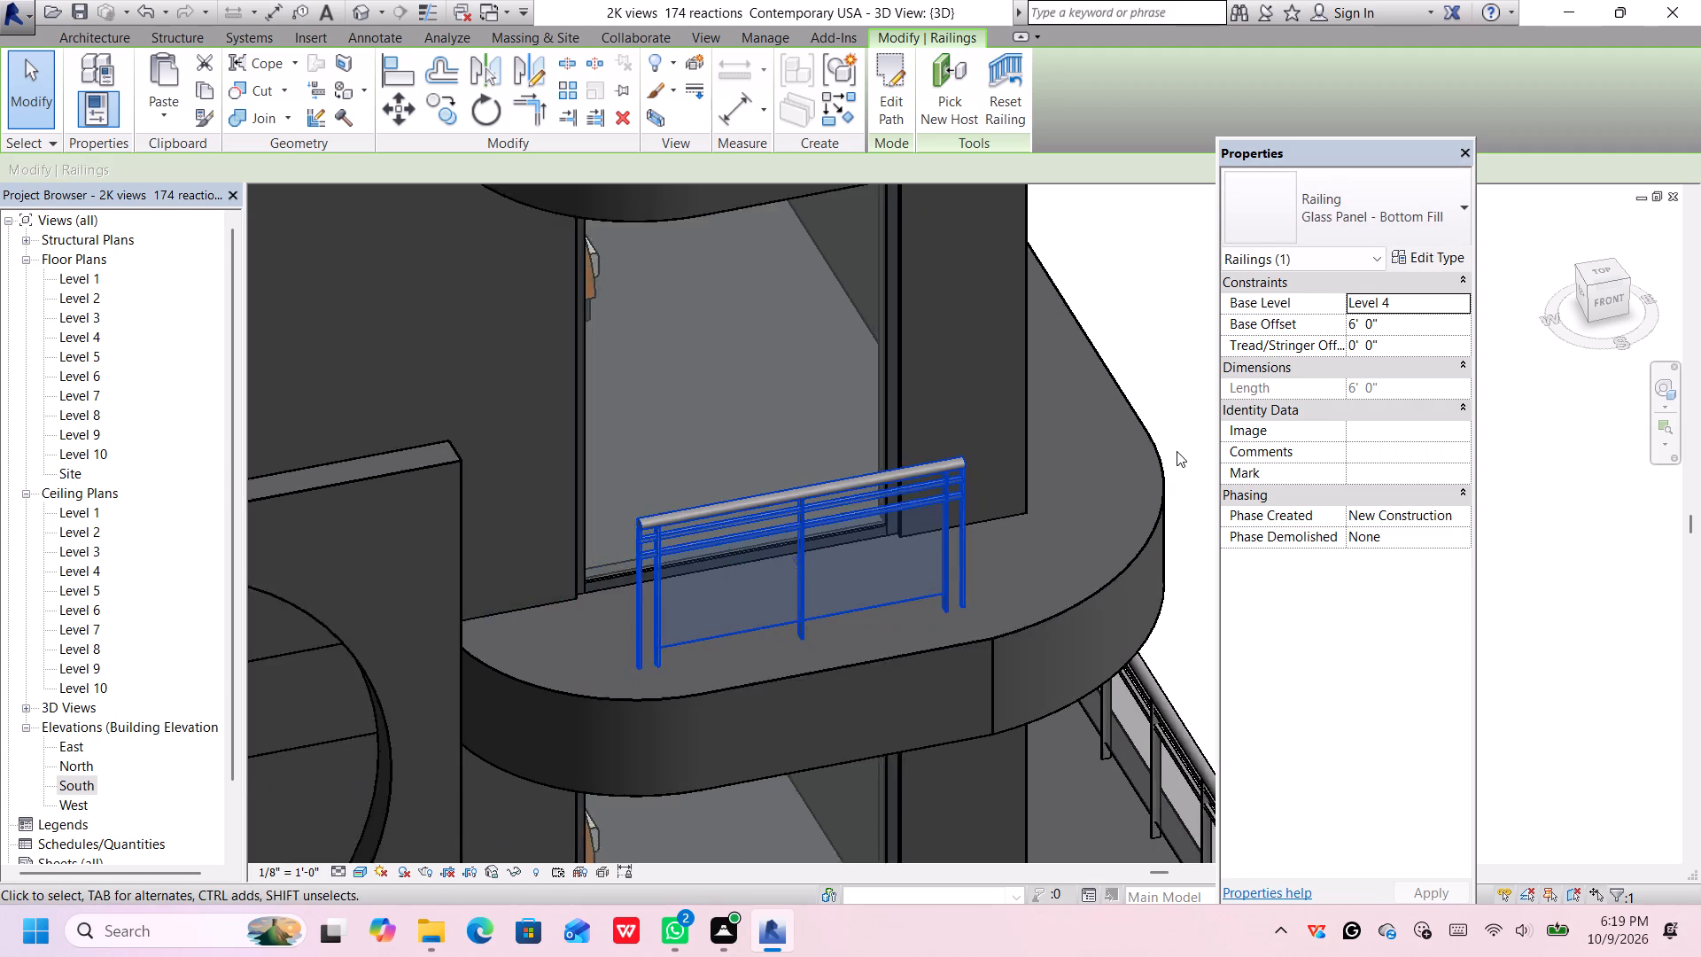
pyautogui.moveTo(1171, 451); pyautogui.dragTo(1093, 429, button='middle')
pyautogui.scroll(1, 1102, 416)
pyautogui.scroll(-5, 1104, 417)
pyautogui.scroll(1, 1123, 419)
pyautogui.scroll(-2, 1123, 419)
pyautogui.moveTo(1122, 421); pyautogui.dragTo(1122, 424, button='middle')
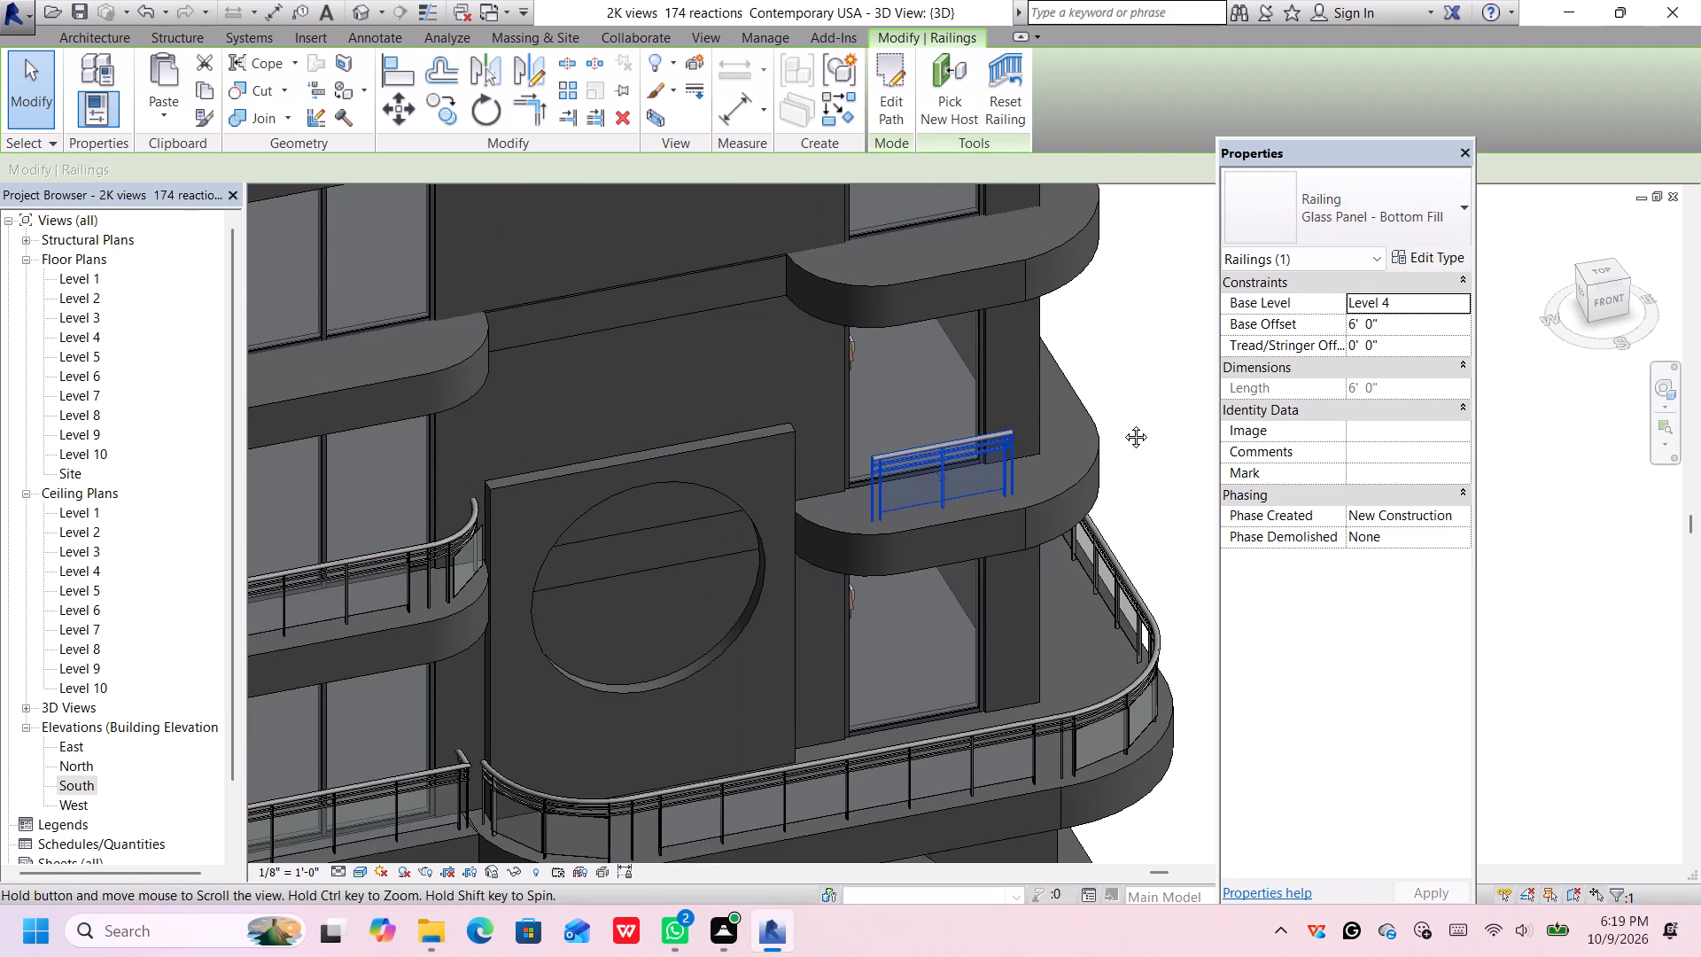
pyautogui.moveTo(1122, 424); pyautogui.dragTo(1119, 447, button='middle')
pyautogui.scroll(-2, 1119, 445)
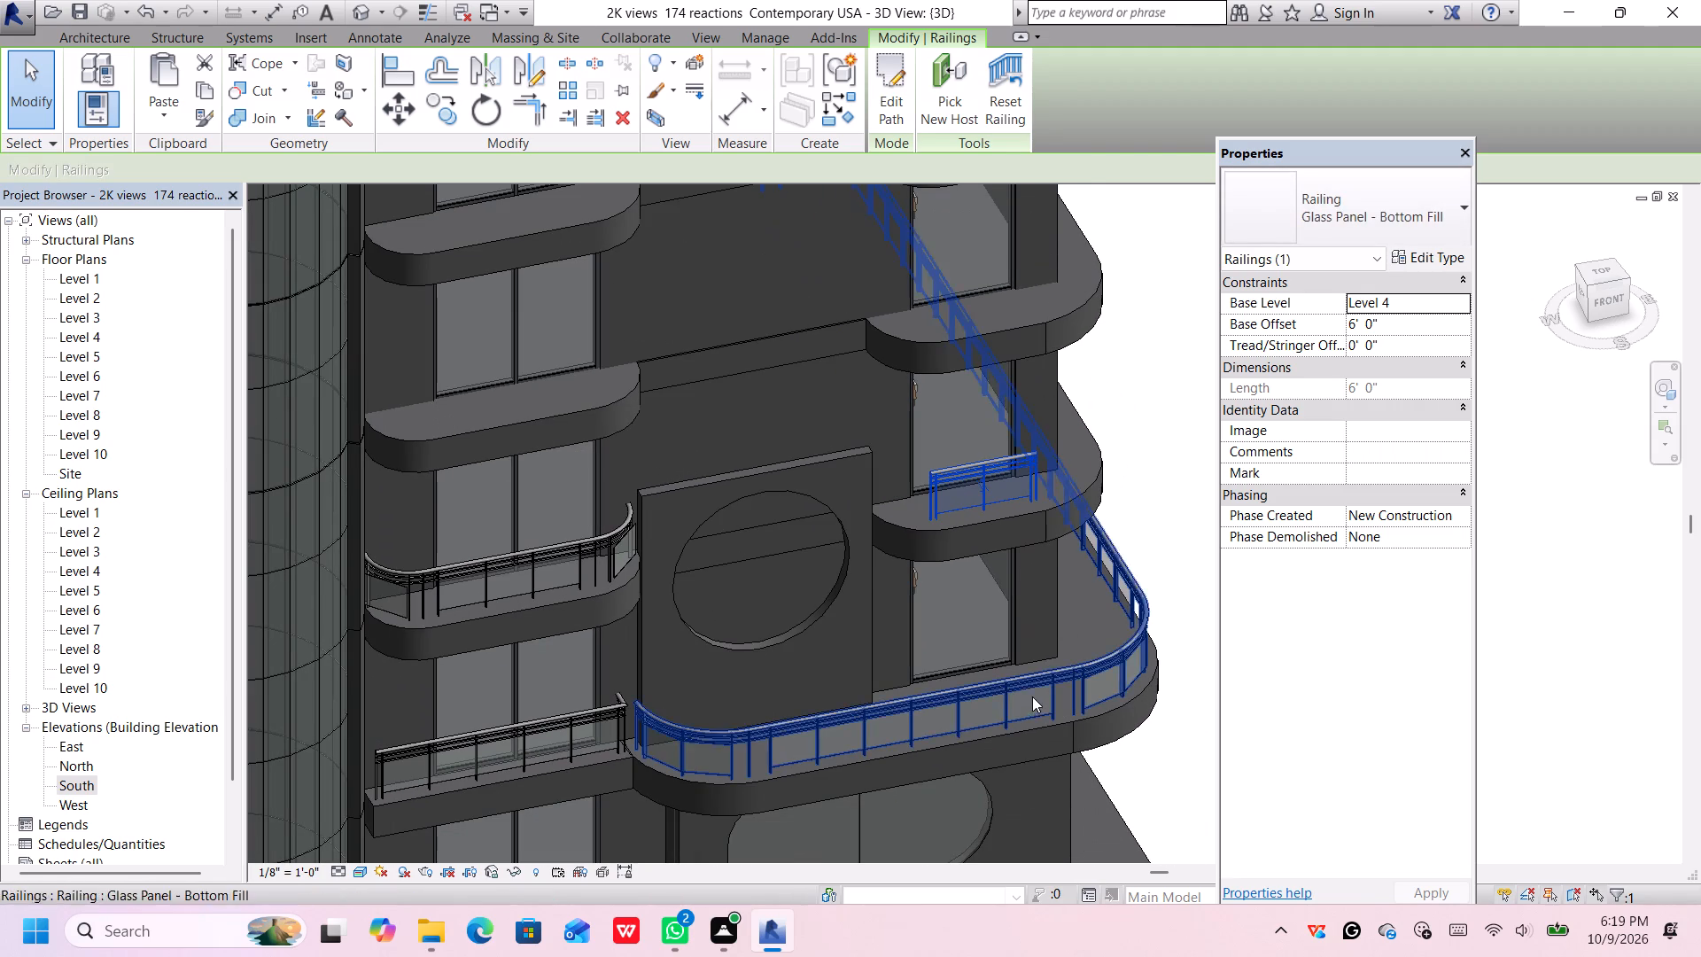
pyautogui.moveTo(1069, 486); pyautogui.dragTo(990, 542, button='middle')
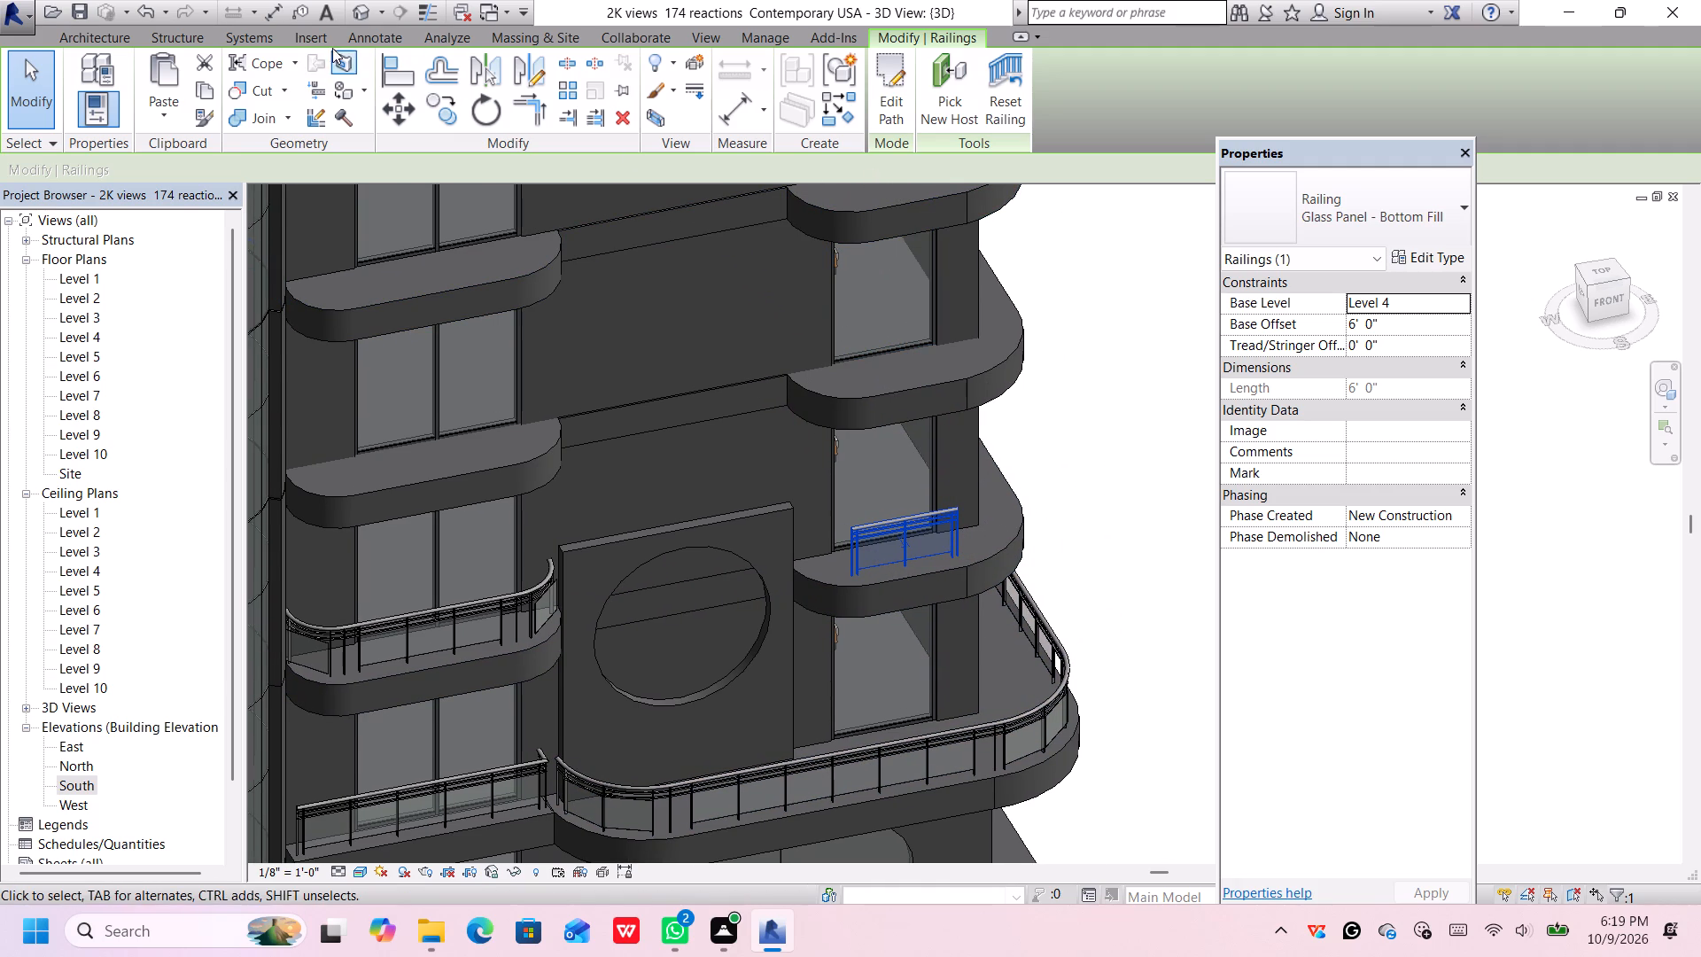
# Start a new Glass Panel - Bottom Fill railing path and set its base level to Level 4.
pyautogui.click(113, 35)
pyautogui.click(713, 59)
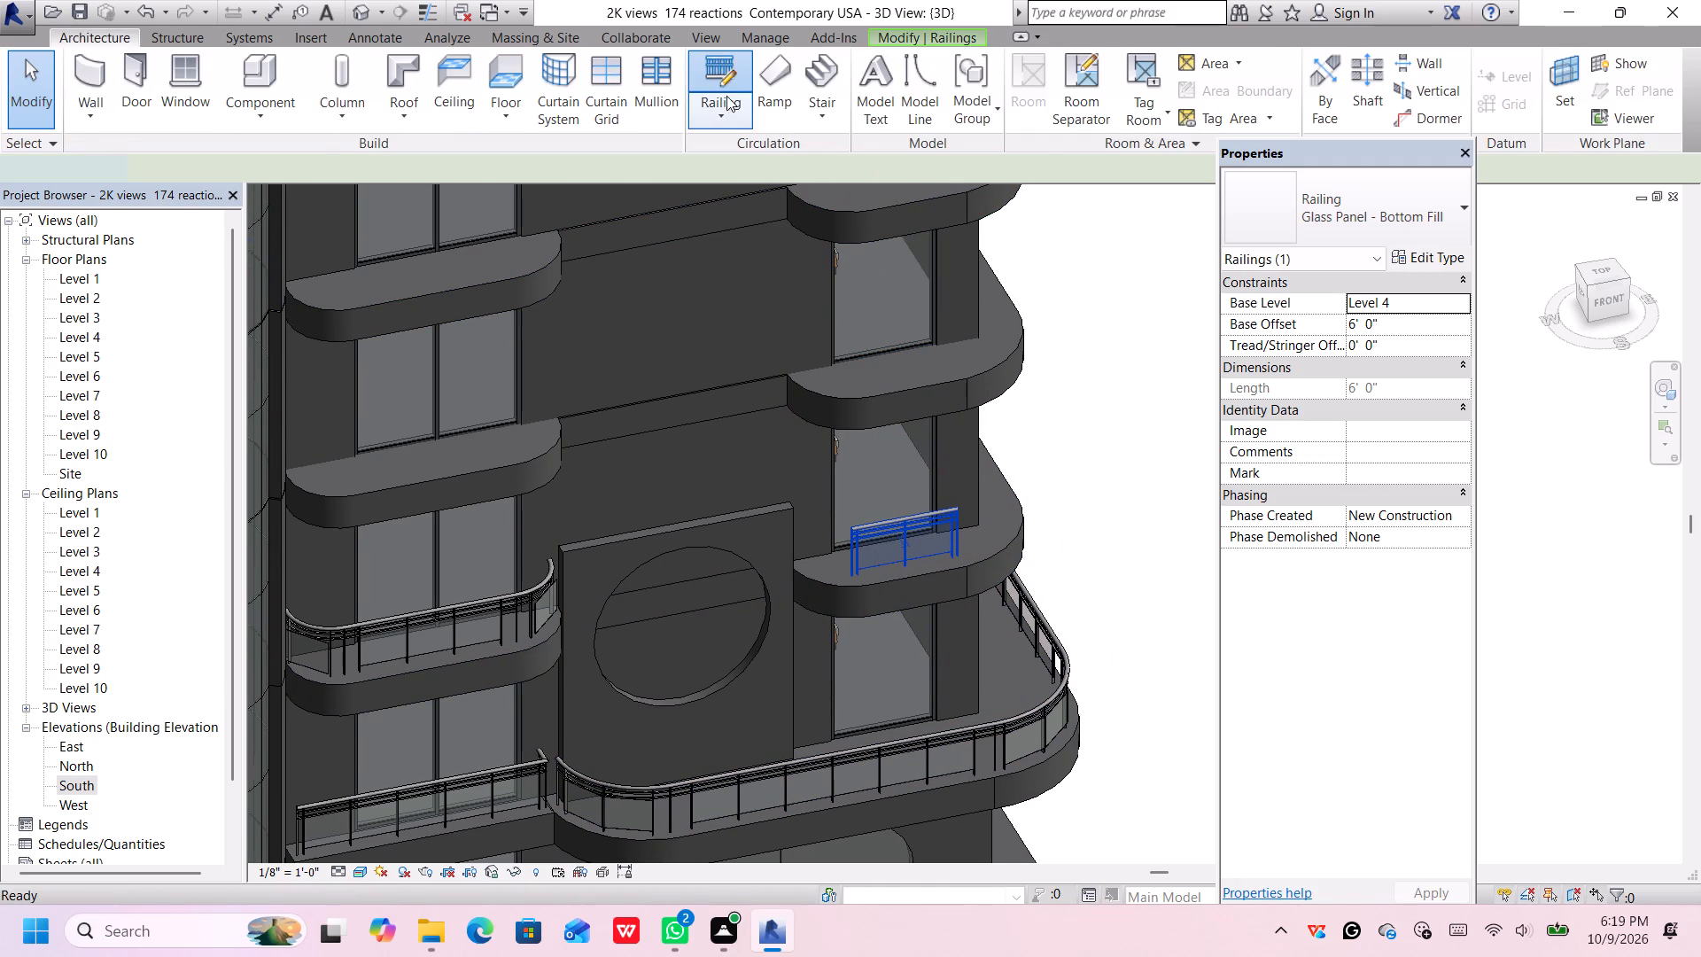
pyautogui.moveTo(970, 540); pyautogui.dragTo(886, 537, button='middle')
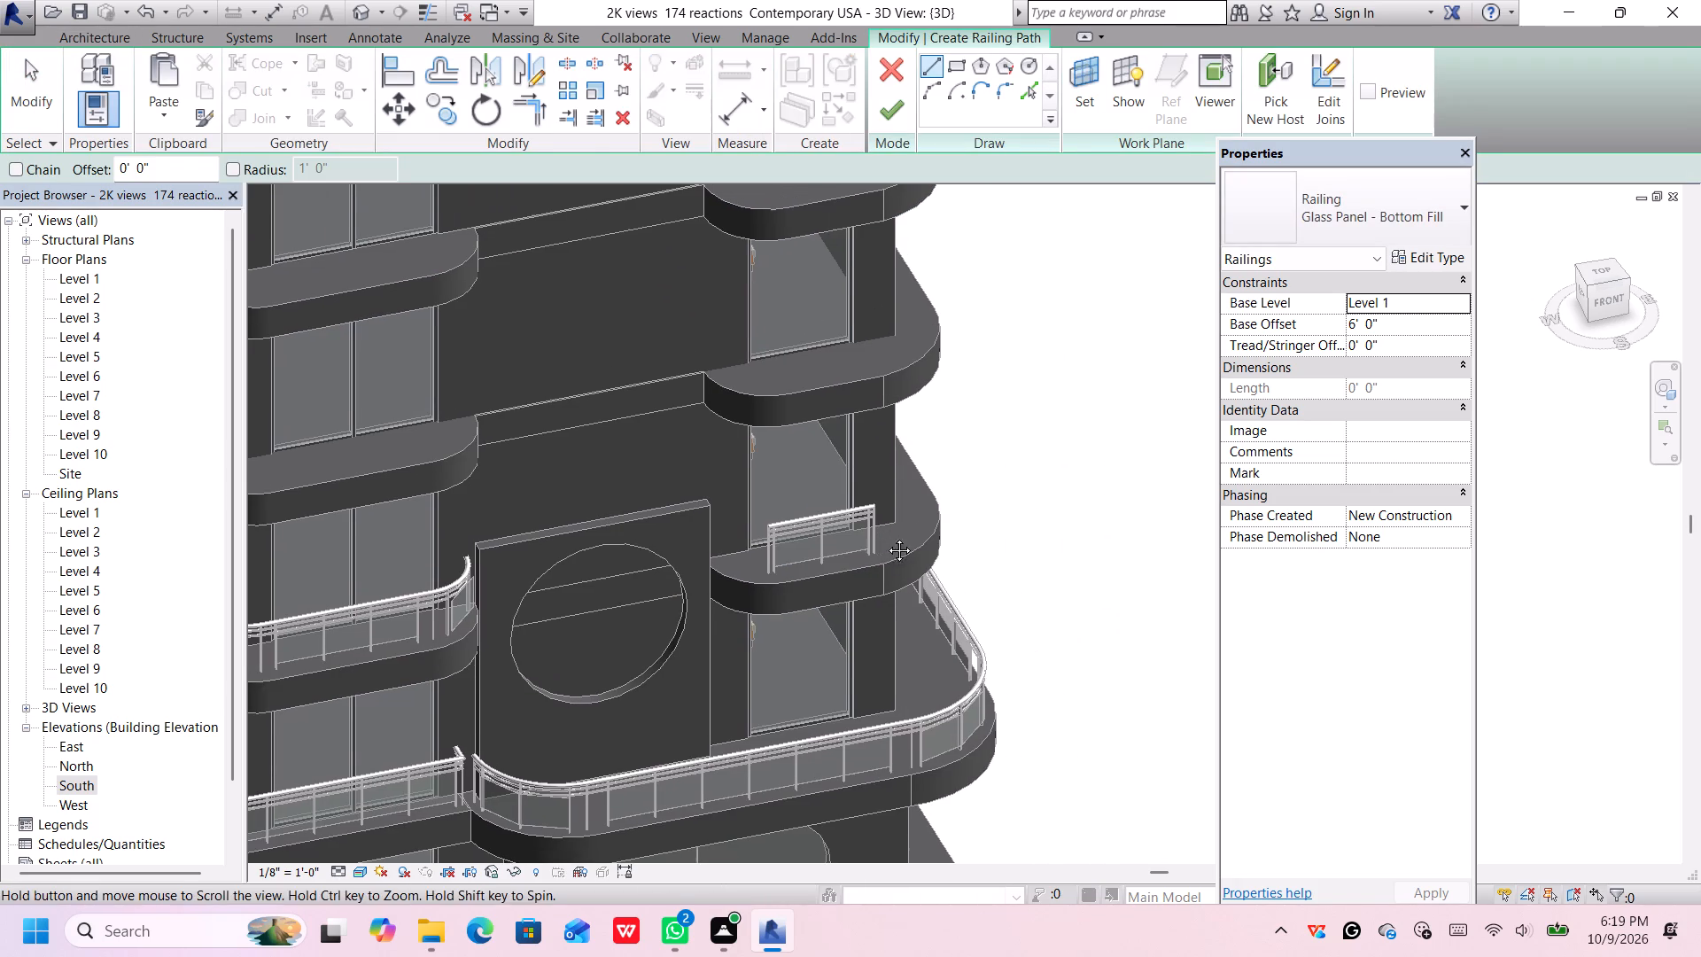
pyautogui.moveTo(886, 537); pyautogui.dragTo(837, 543, button='middle')
pyautogui.scroll(7, 835, 537)
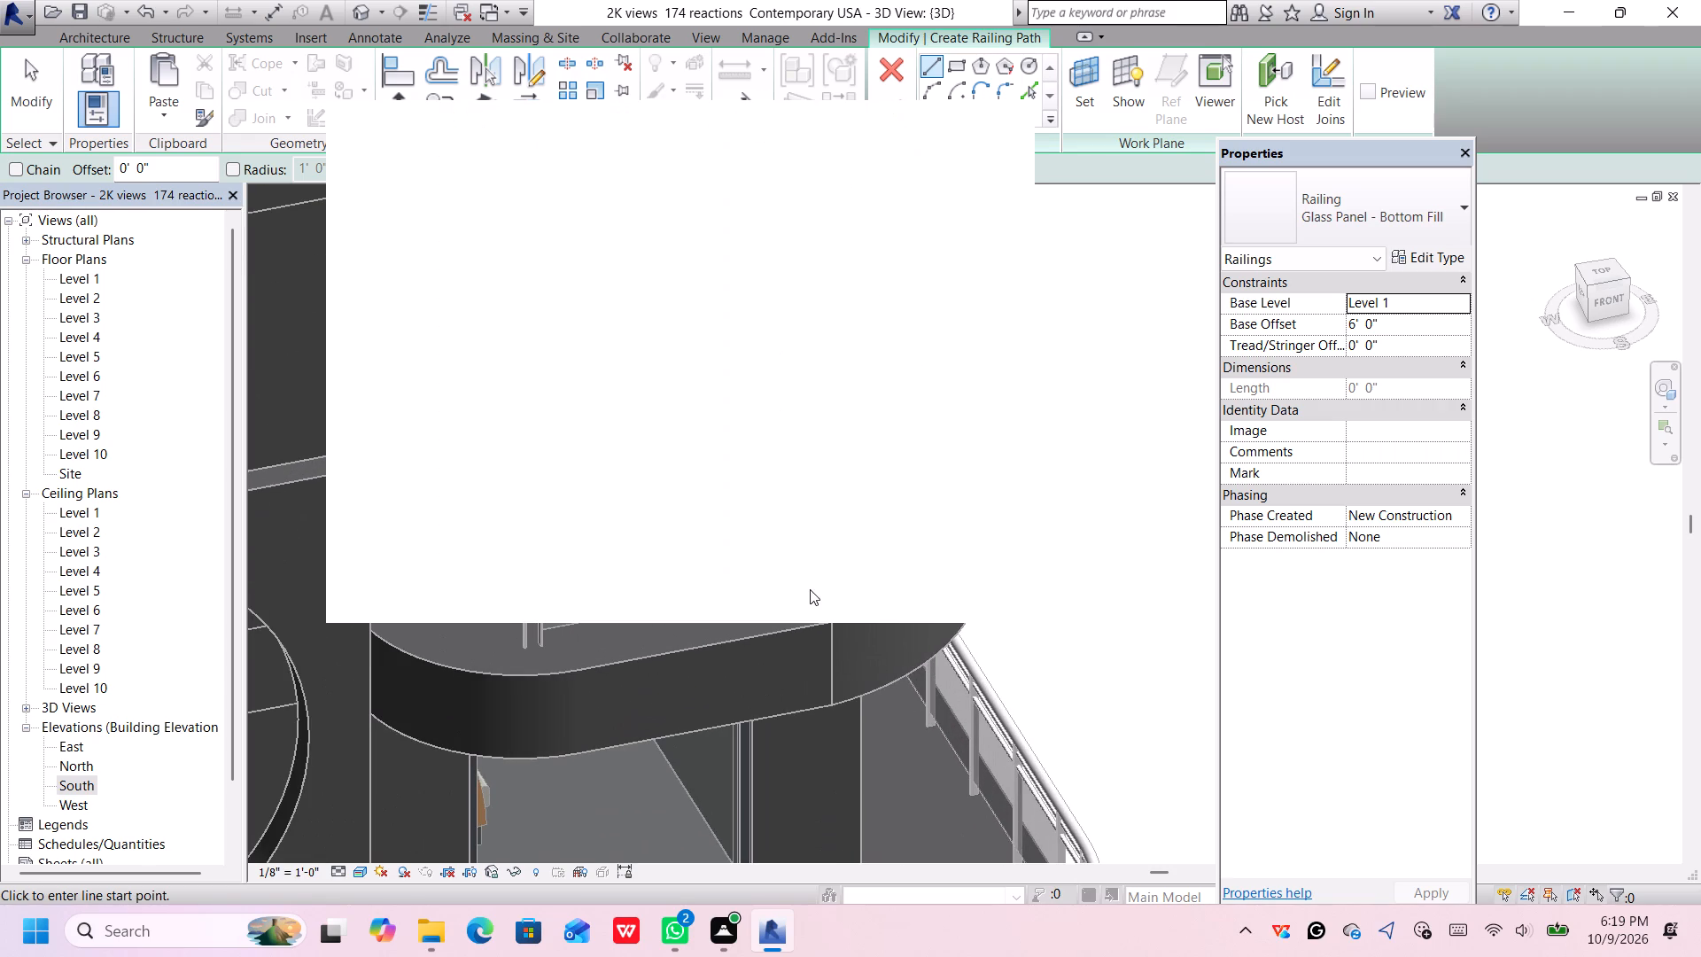
pyautogui.click(991, 135)
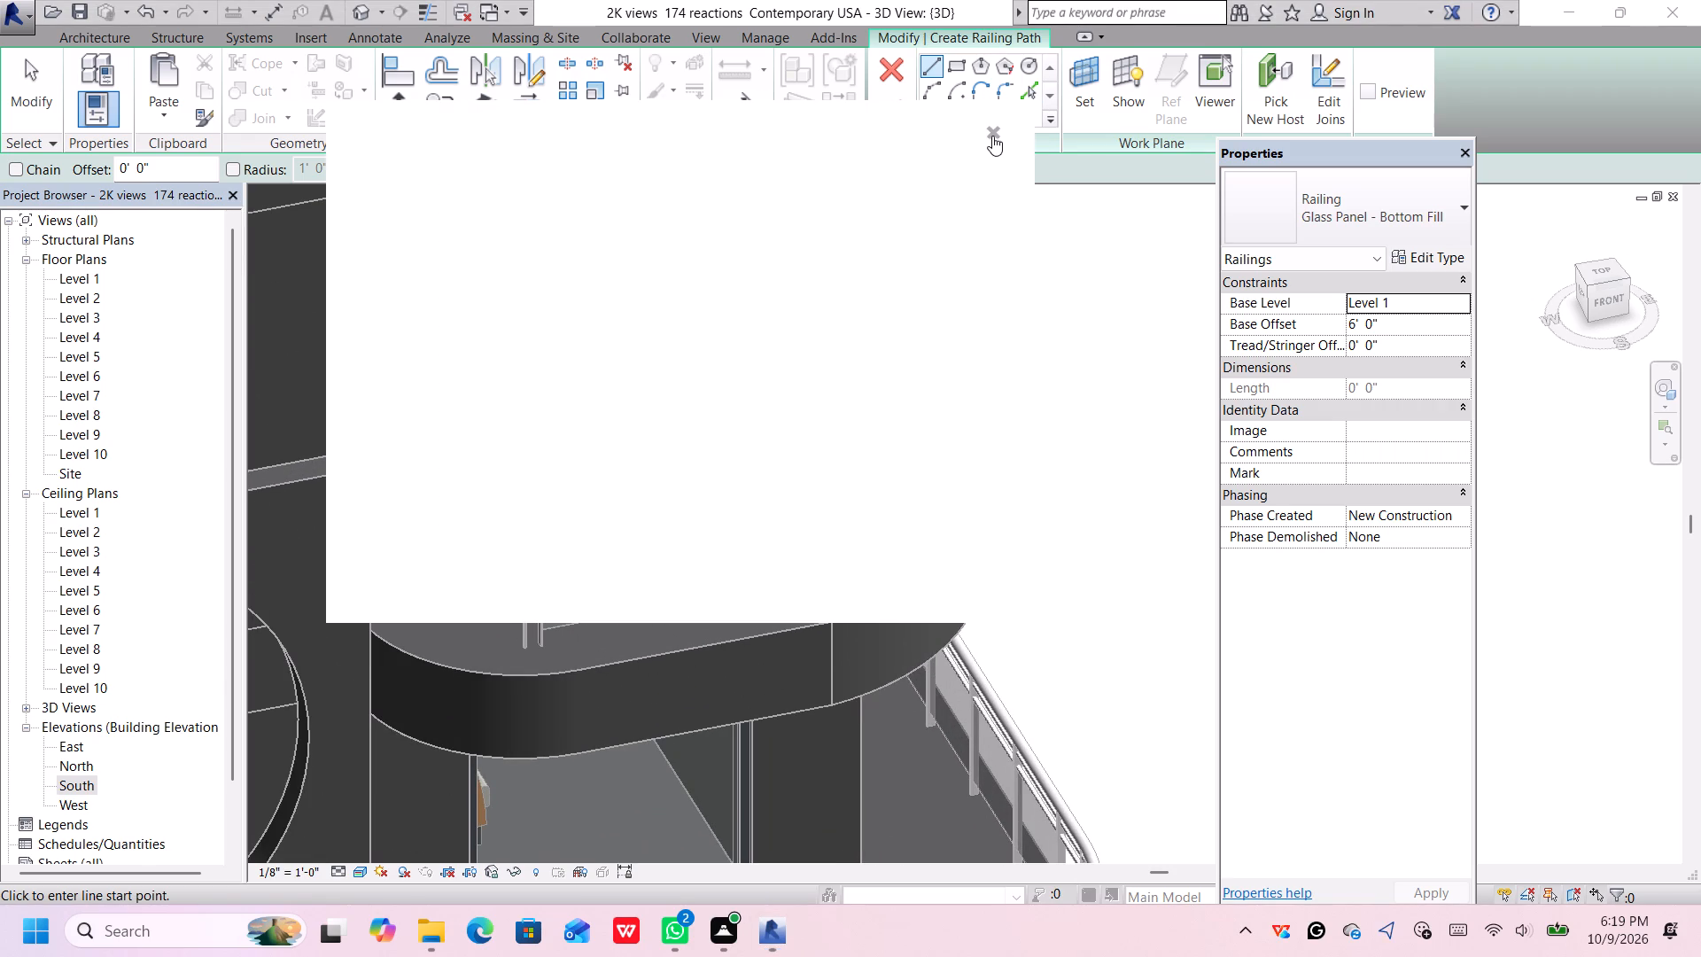
pyautogui.middleClick(1009, 359)
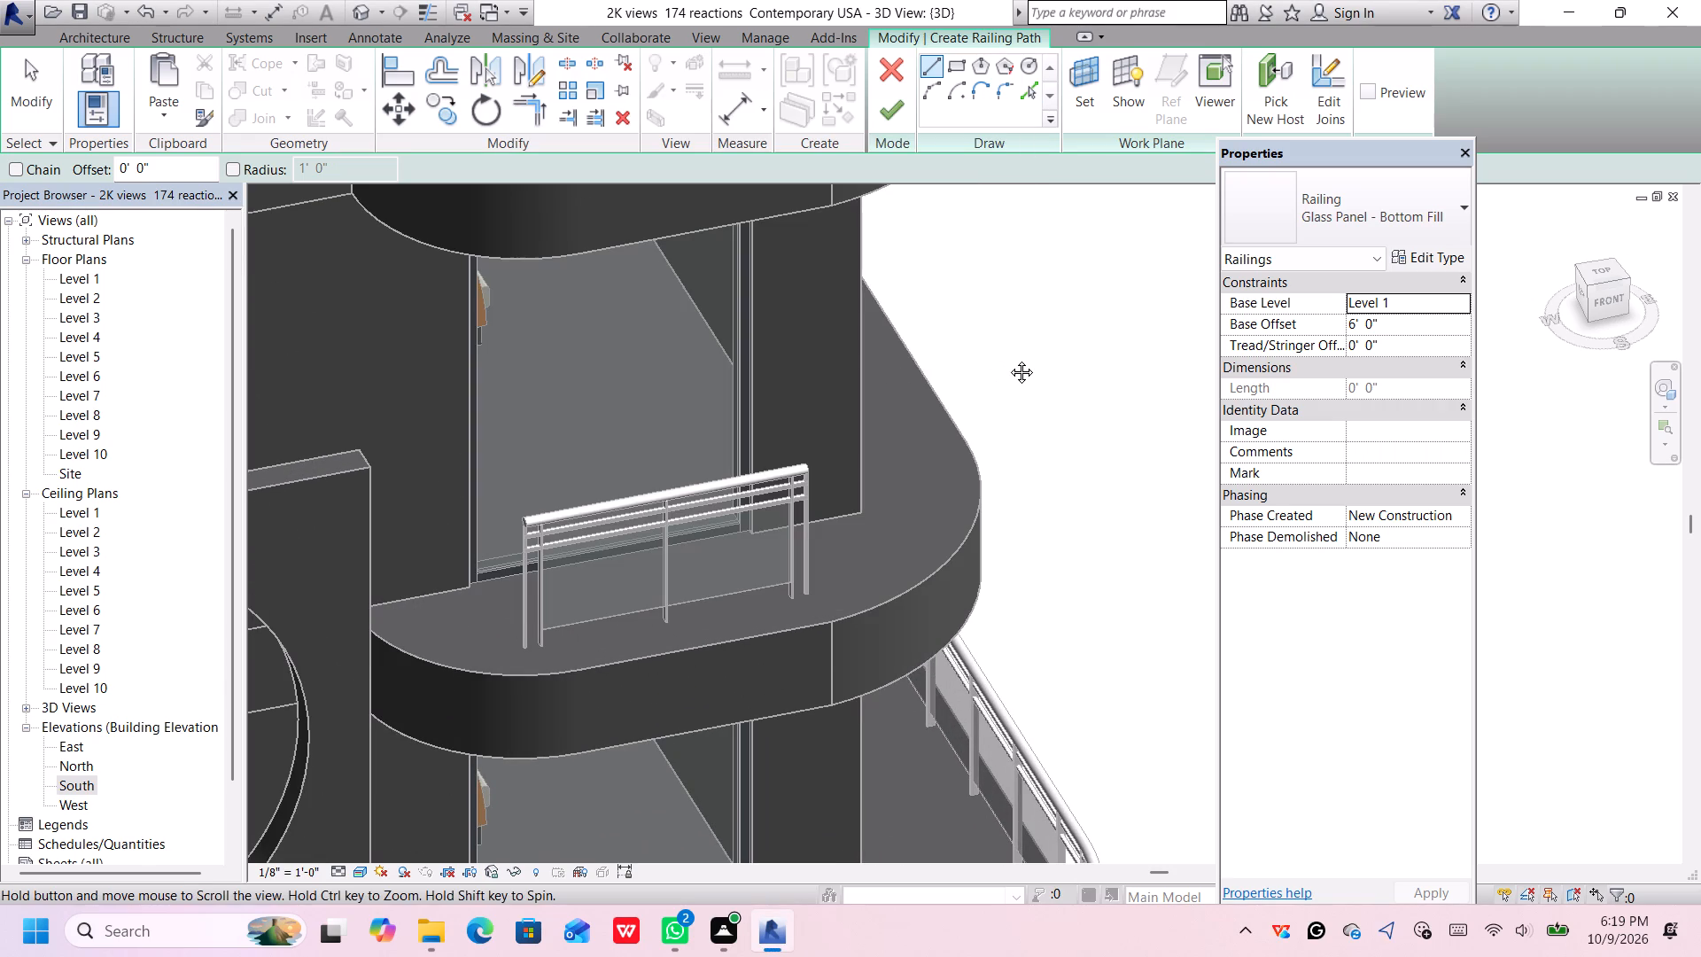
pyautogui.click(1459, 300)
pyautogui.click(1386, 394)
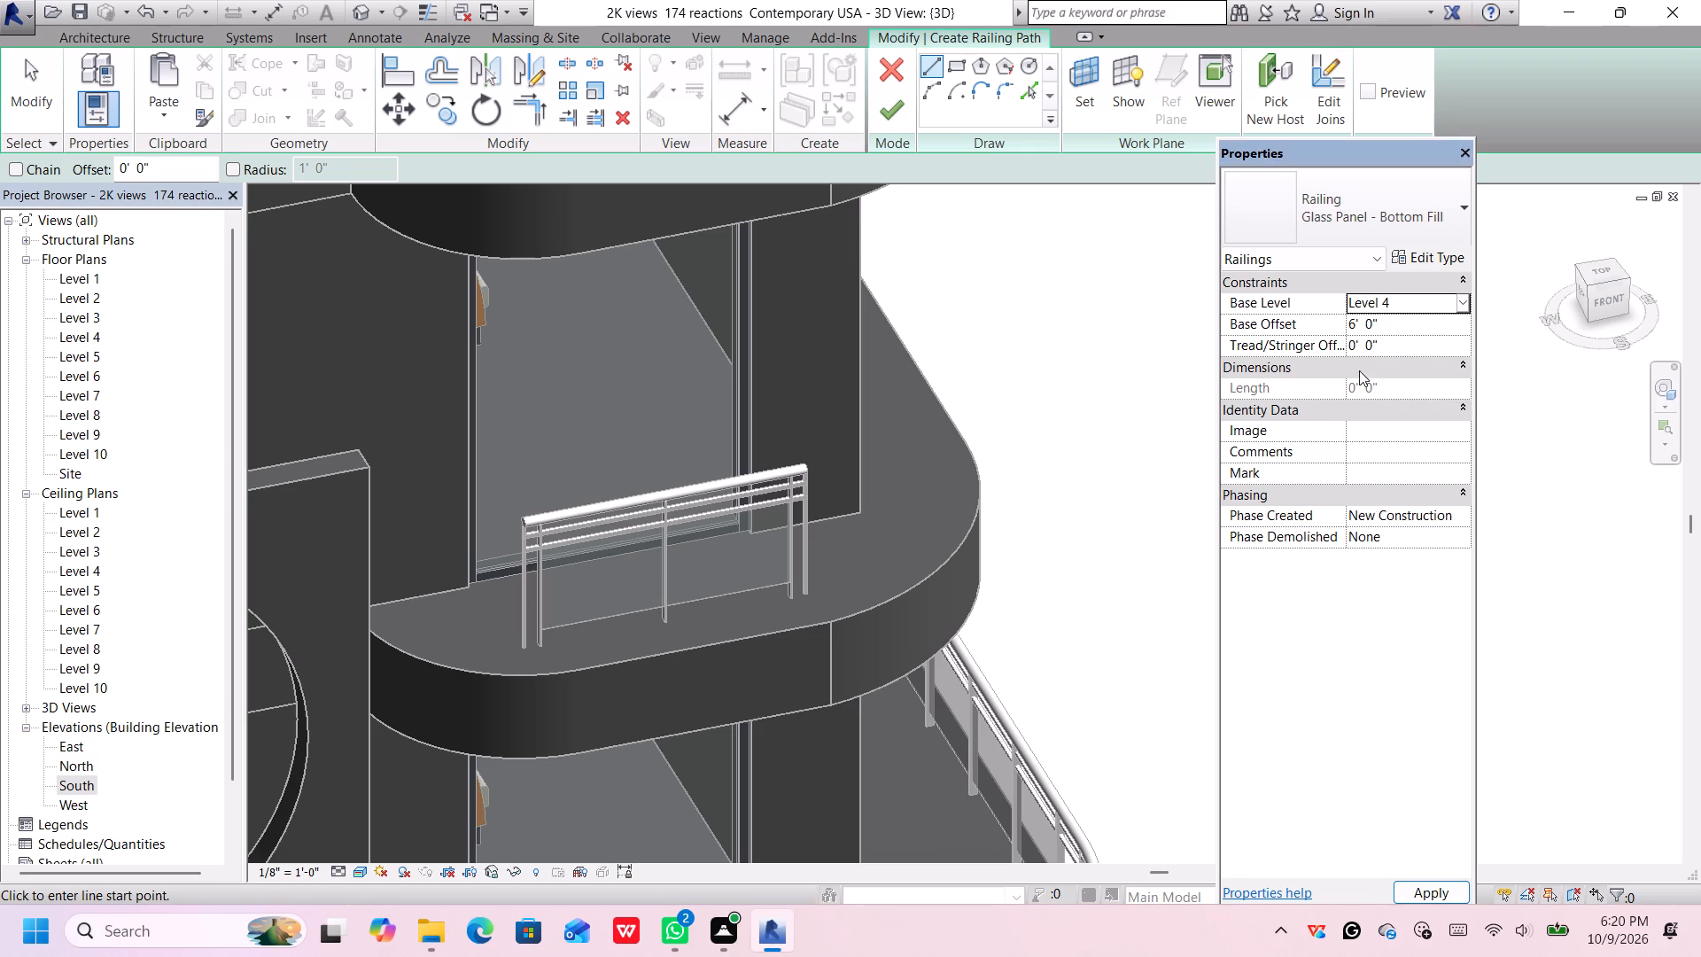
pyautogui.middleClick(1070, 368)
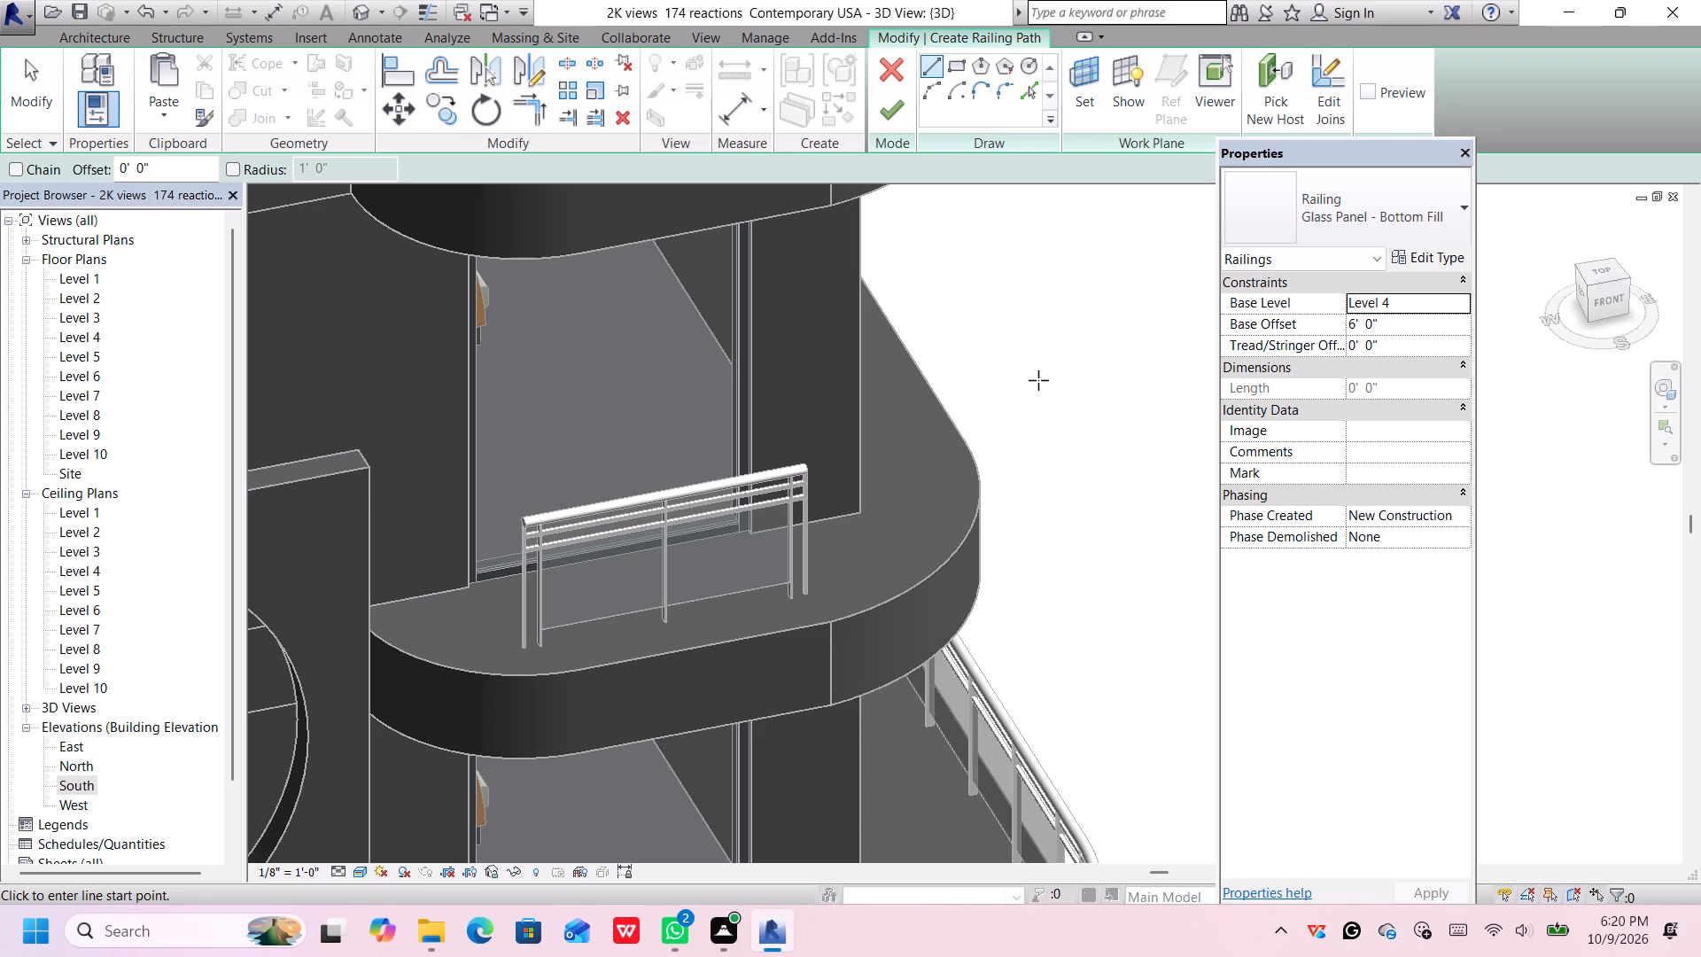
# Sketch an arc path about 5' 4" long around the balcony's rounded corner from the 6' railing's end and finish the railing.
pyautogui.click(810, 590)
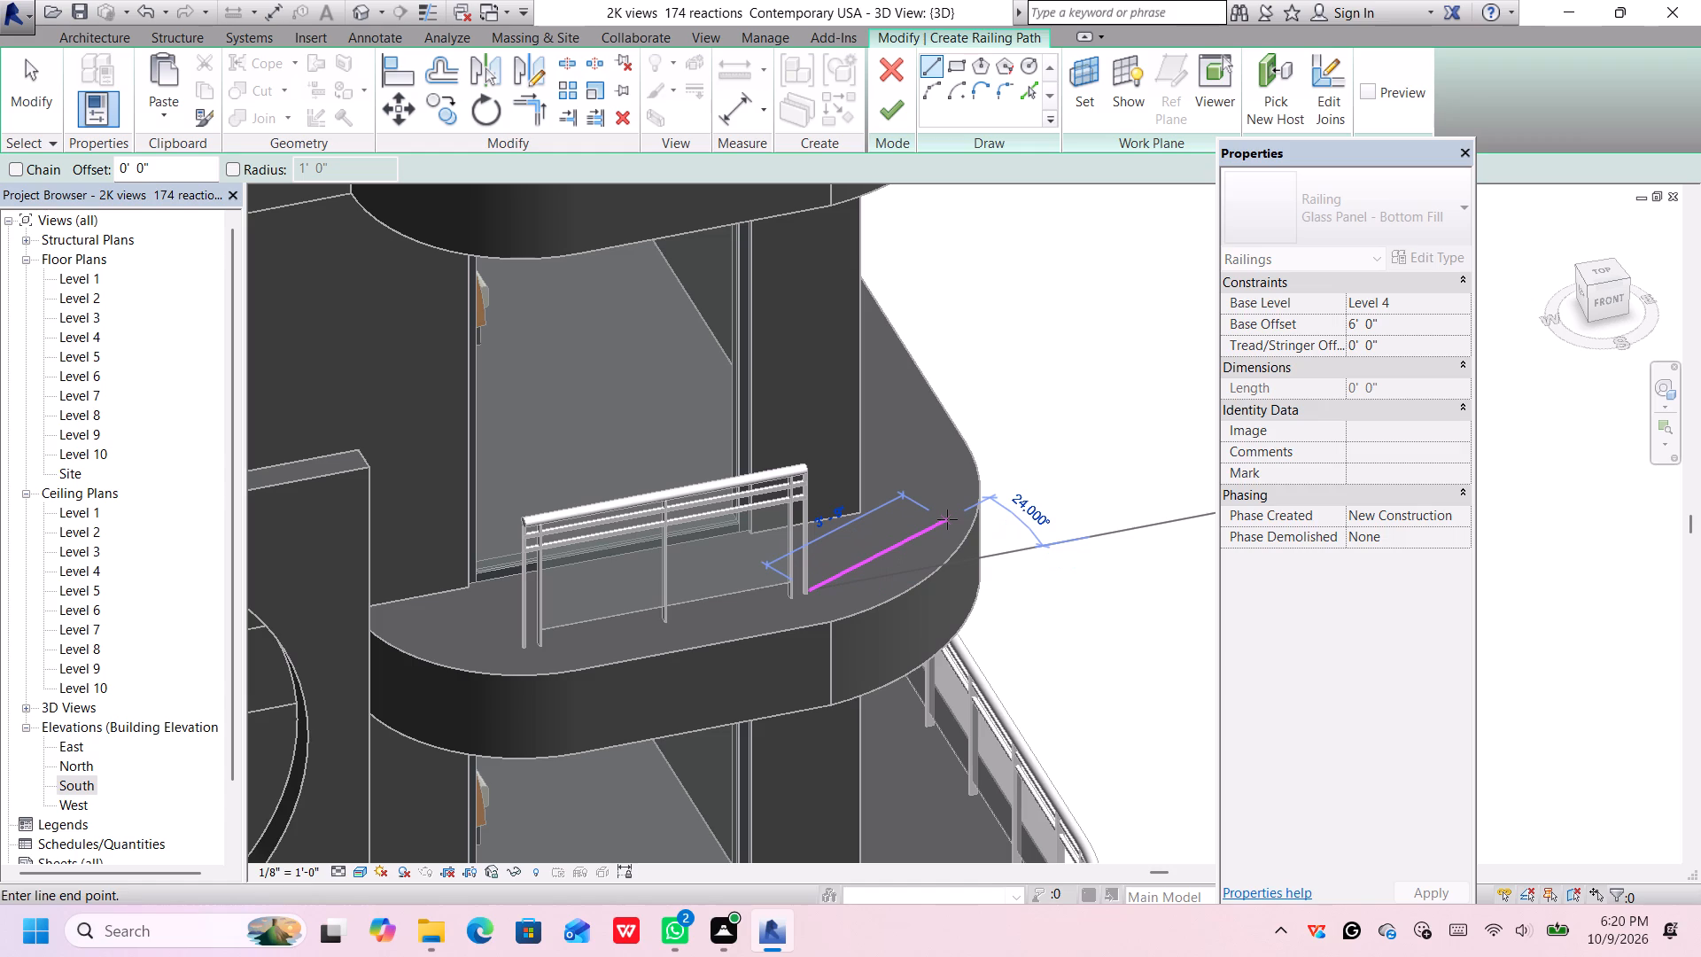
pyautogui.press('Escape')
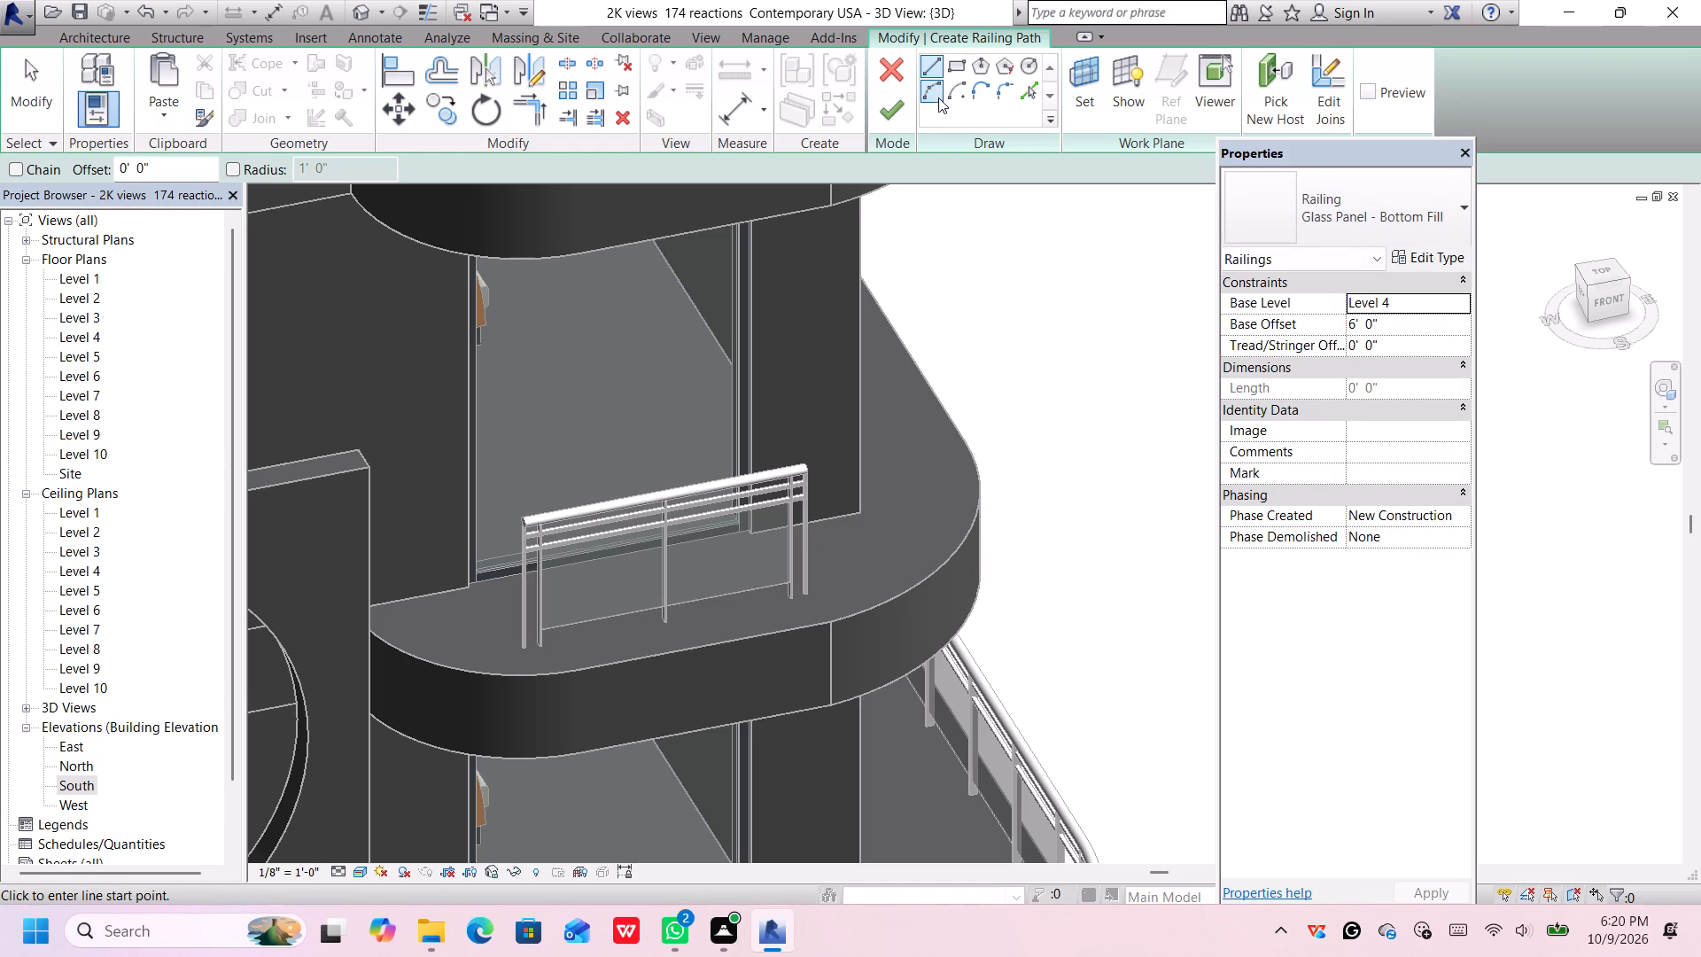
pyautogui.moveTo(930, 98); pyautogui.dragTo(920, 96)
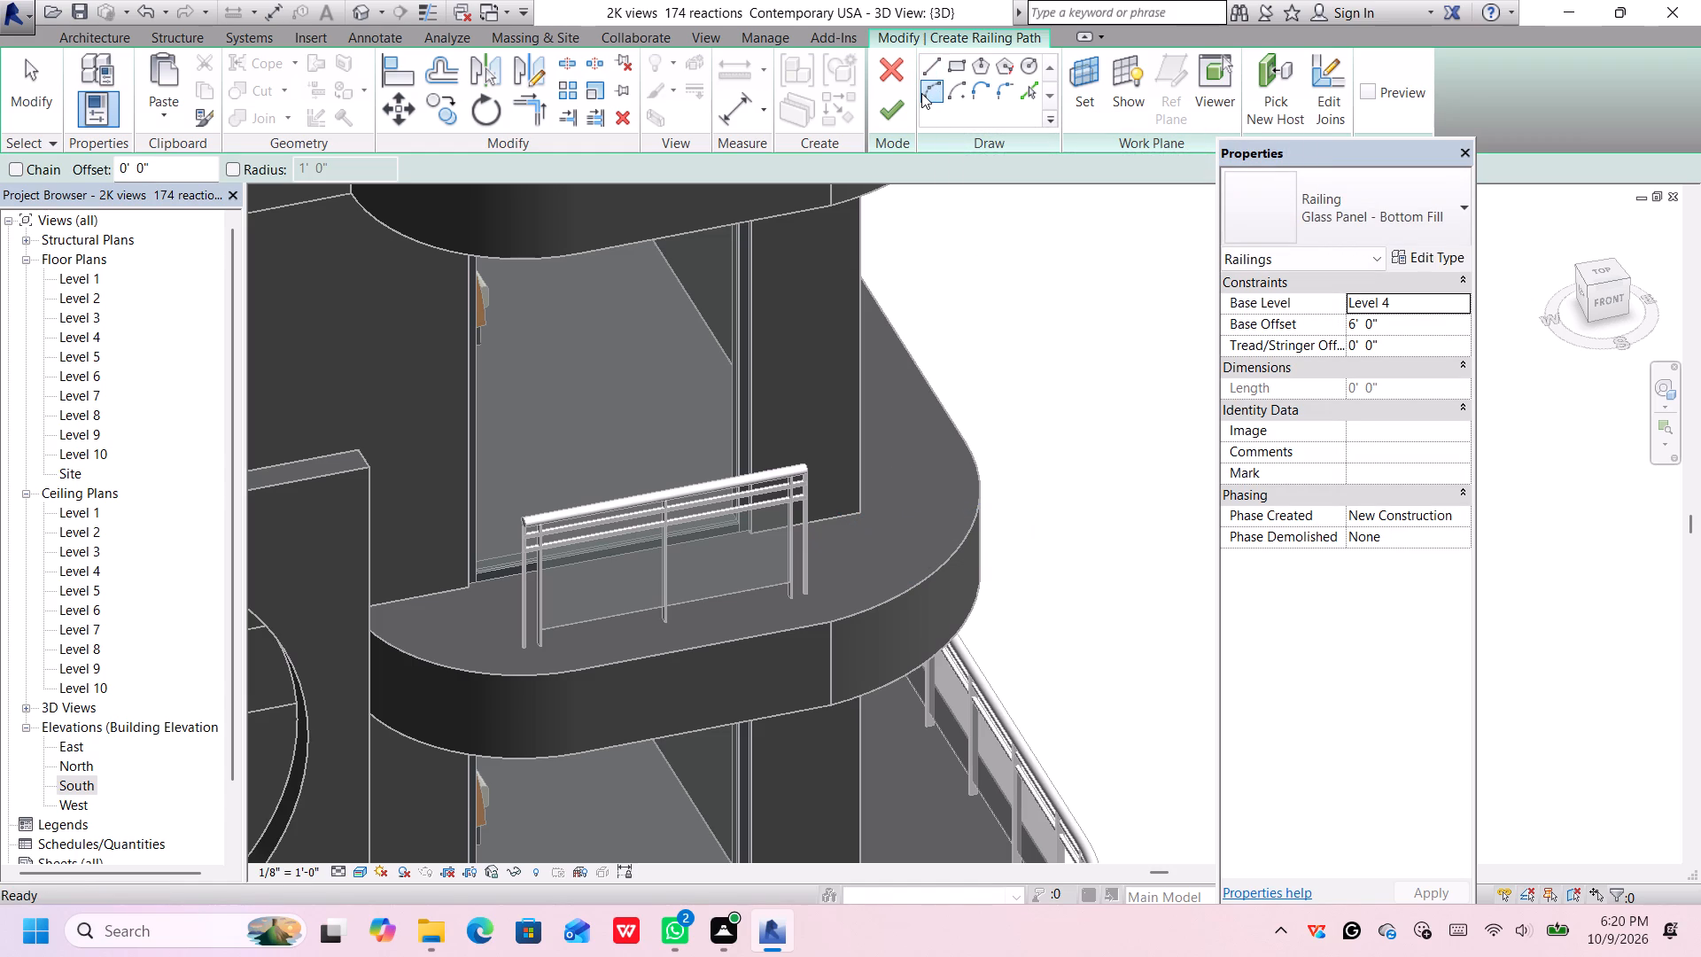
pyautogui.click(810, 592)
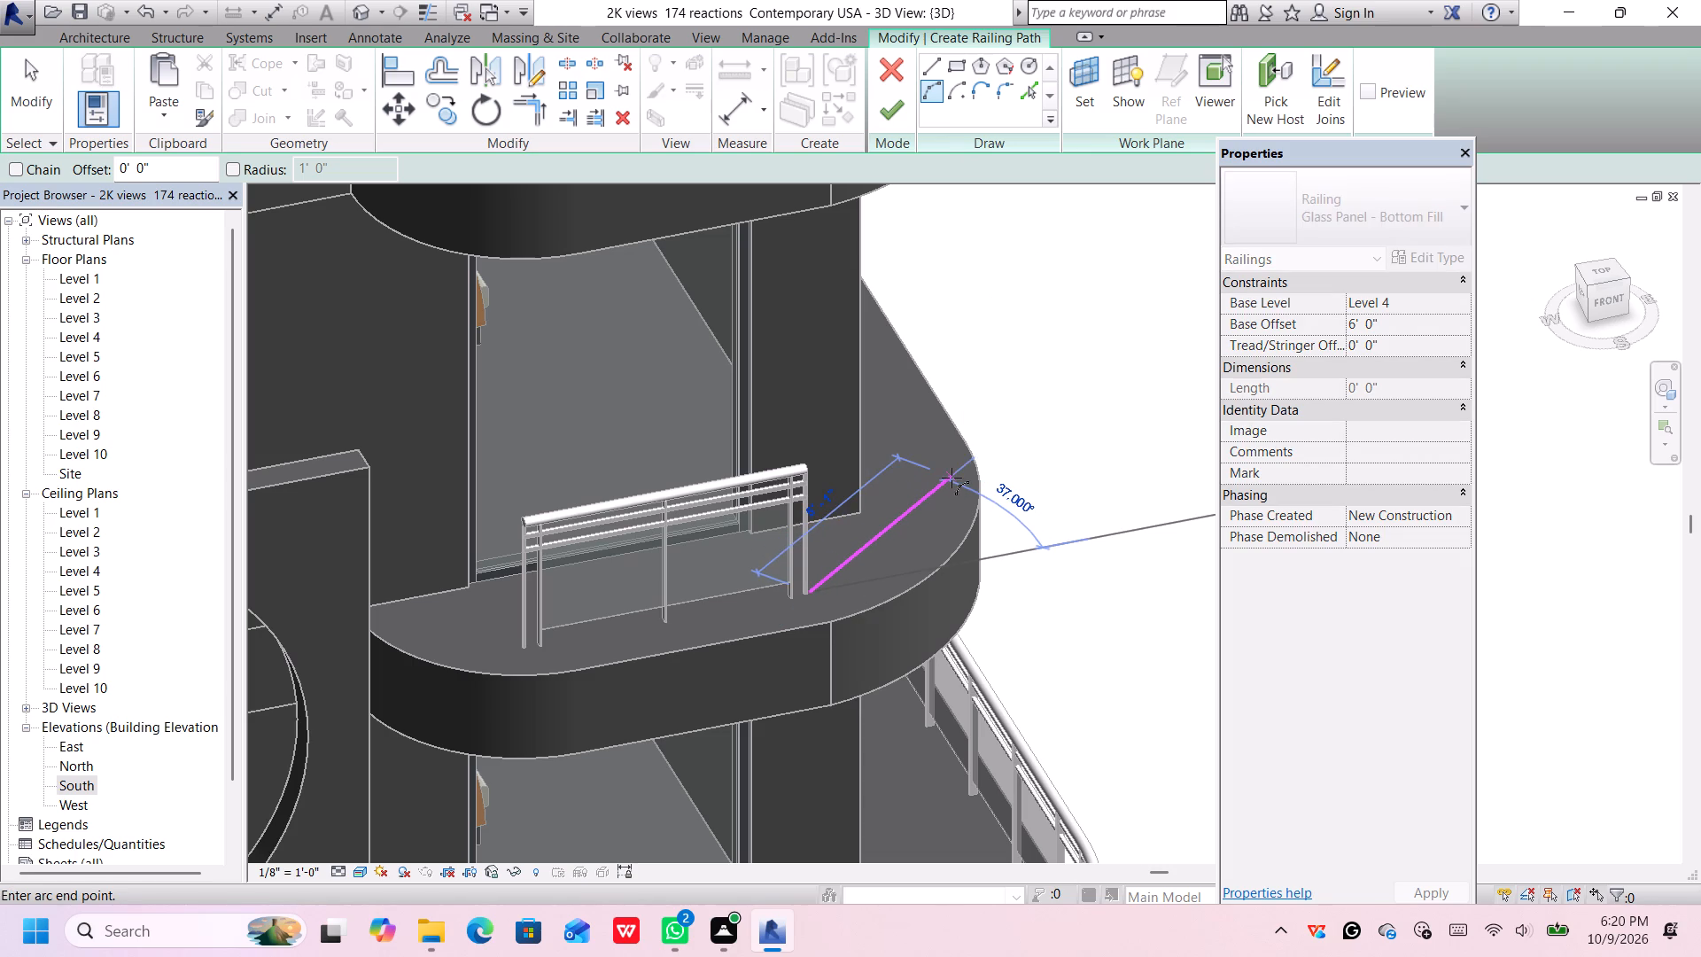
pyautogui.click(955, 477)
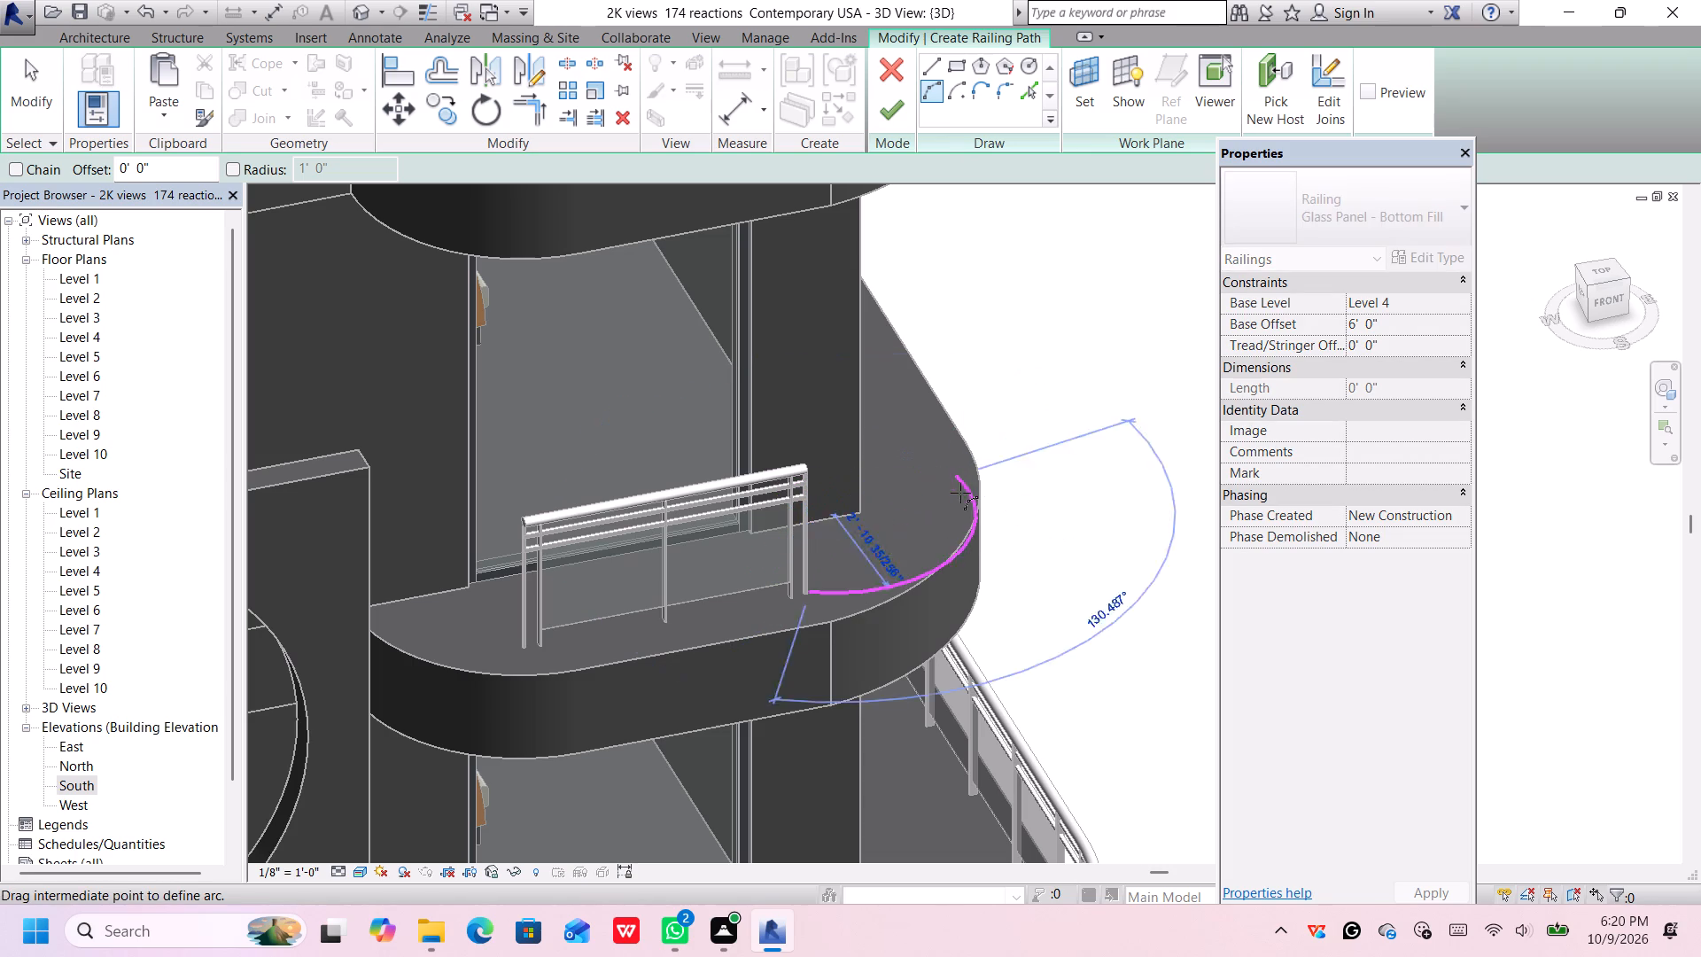
pyautogui.click(935, 516)
pyautogui.scroll(3, 998, 359)
pyautogui.scroll(-1, 998, 359)
pyautogui.scroll(1, 998, 359)
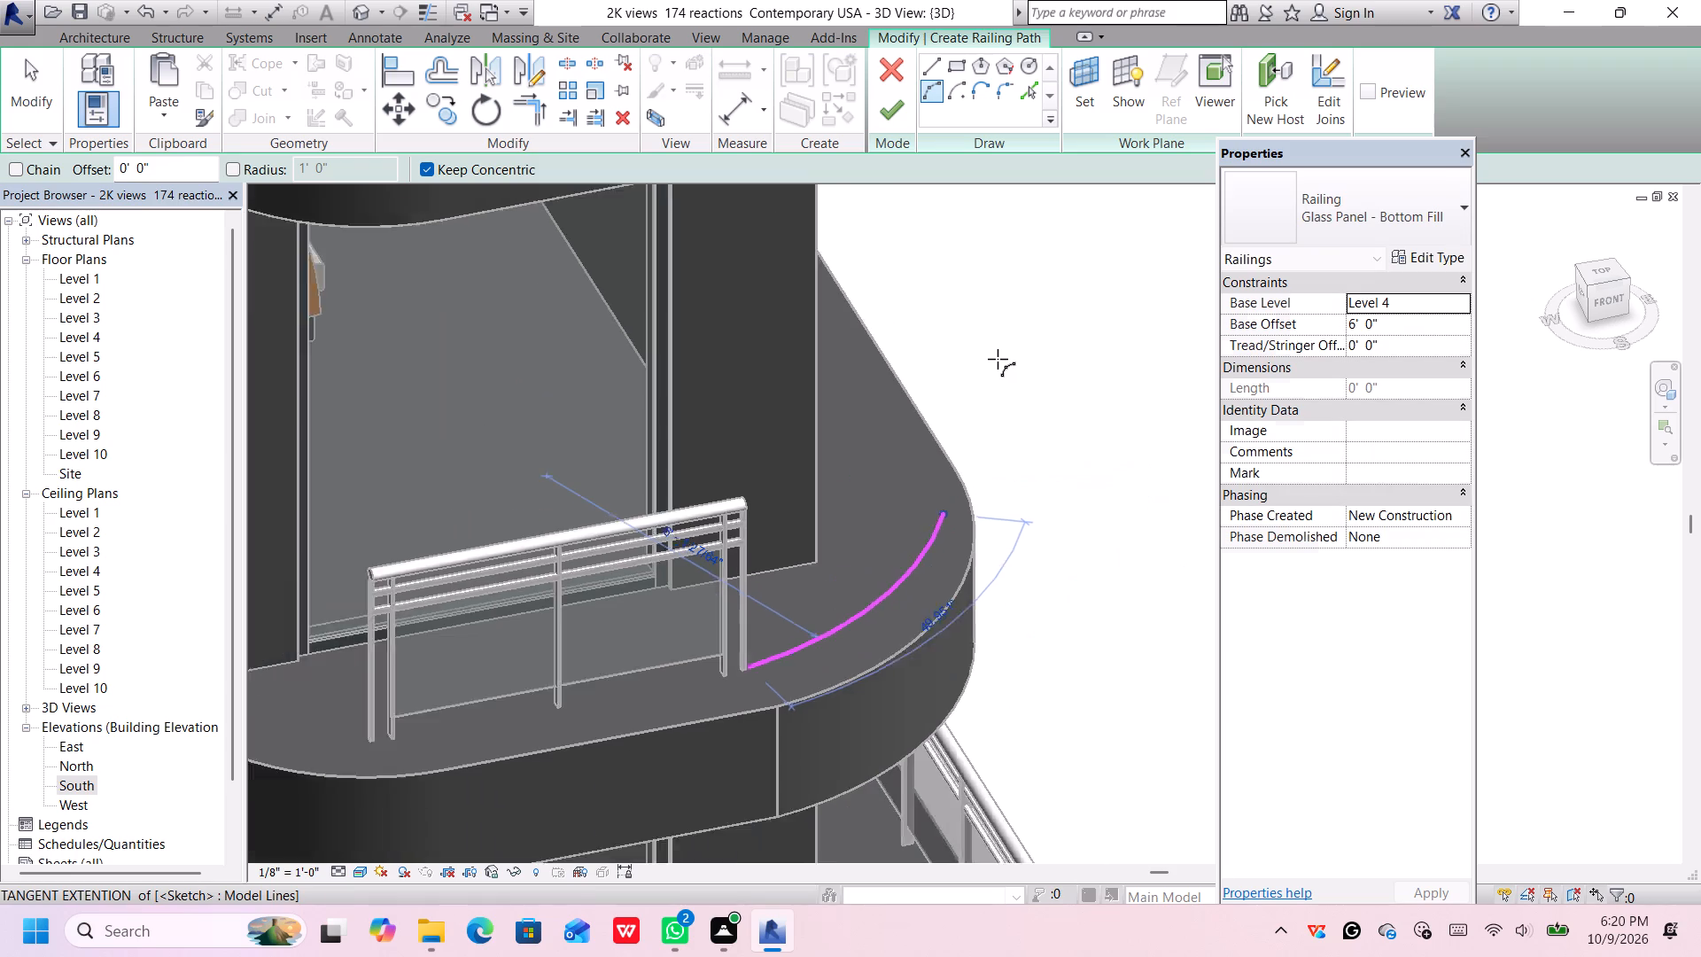
pyautogui.scroll(-1, 995, 363)
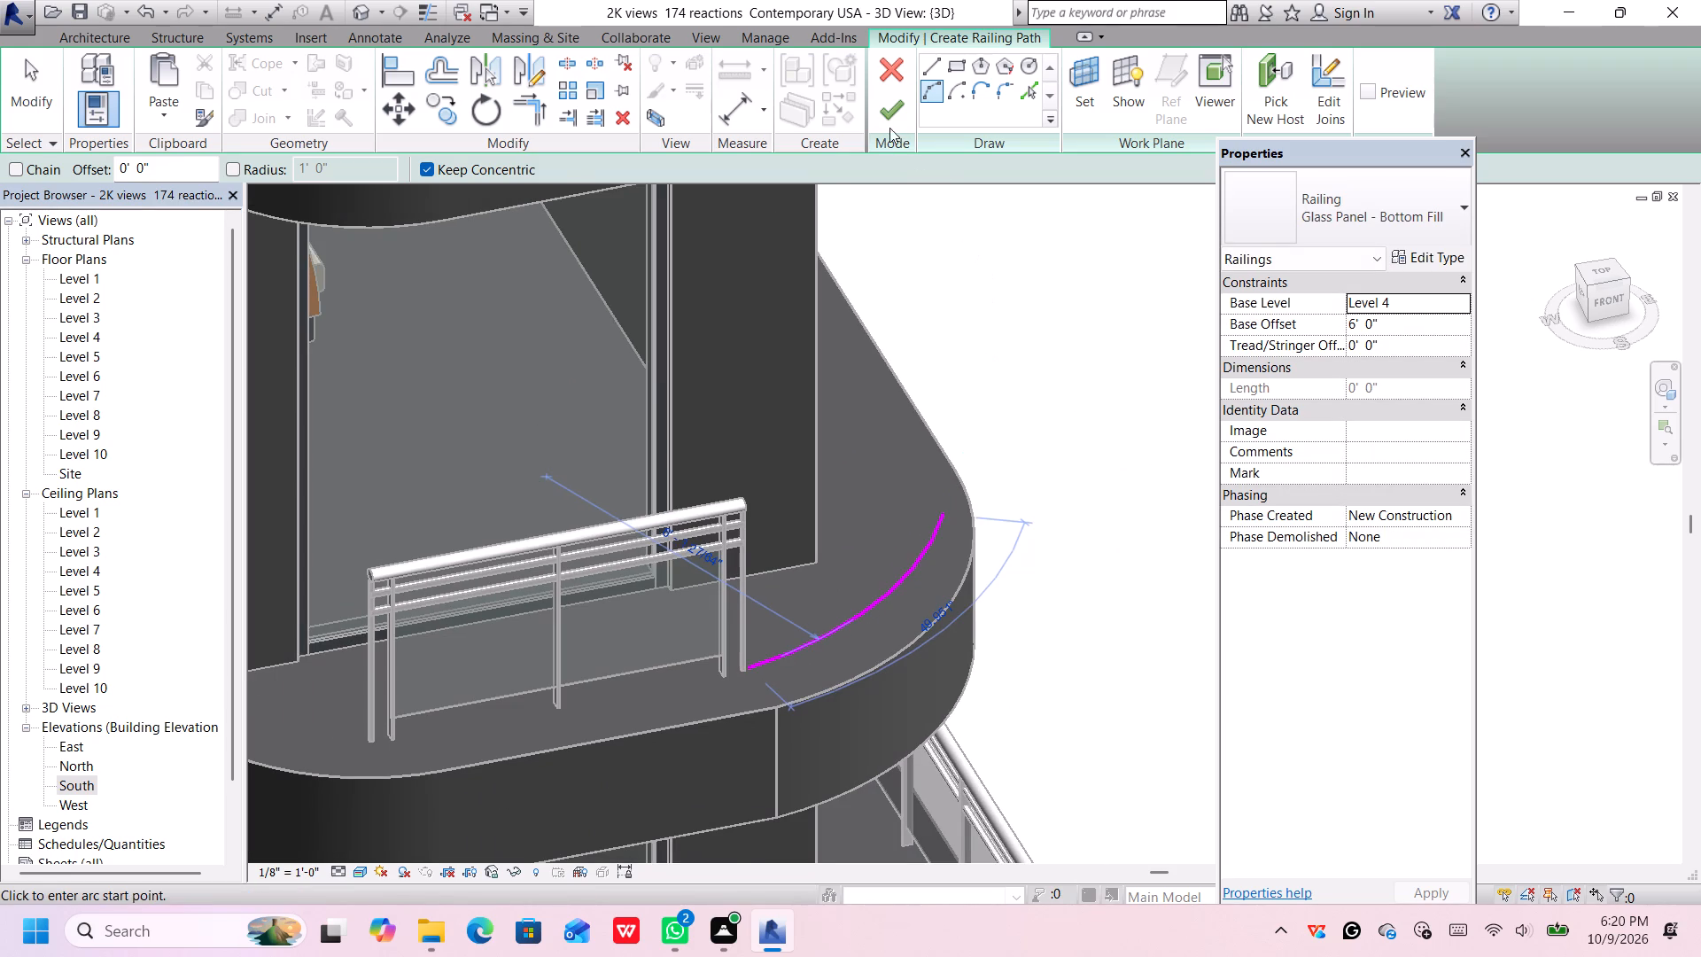
pyautogui.click(889, 91)
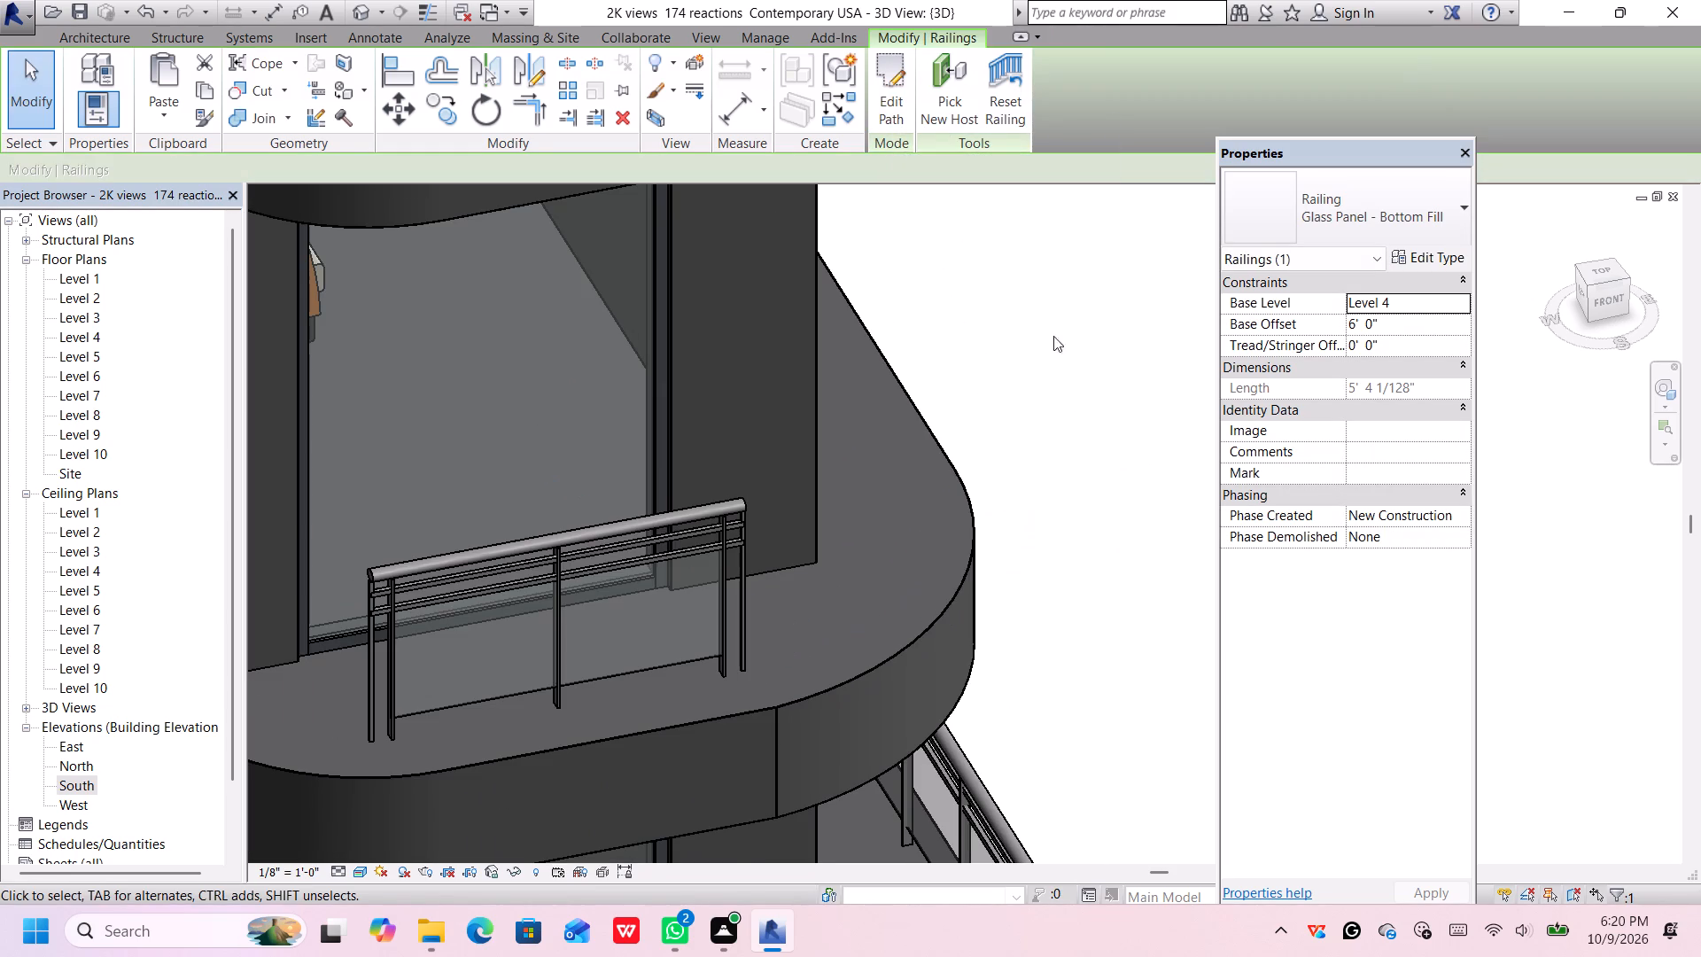
# Nudge the curved railing down and across the tower to the rounded balcony corner beside the 6' straight railing.
pyautogui.press('Down')
pyautogui.press('Down')
pyautogui.press('Down')
pyautogui.press('Down')
pyautogui.press('Down')
pyautogui.press('Down')
pyautogui.press('Down')
pyautogui.press('Down')
pyautogui.press('Down')
pyautogui.press('Down')
pyautogui.press('Down')
pyautogui.press('Down')
pyautogui.press('Down')
pyautogui.press('Down')
pyautogui.press('Down')
pyautogui.press('Down')
pyautogui.press('Down')
pyautogui.press('Down')
pyautogui.press('Down')
pyautogui.press('Down')
pyautogui.press('Down')
pyautogui.press('Down')
pyautogui.press('Down')
pyautogui.press('Down')
pyautogui.press('Down')
pyautogui.press('Down')
pyautogui.press('Down')
pyautogui.press('Down')
pyautogui.press('Down')
pyautogui.press('Down')
pyautogui.press('Down')
pyautogui.press('Down')
pyautogui.press('Down')
pyautogui.press('Down')
pyautogui.press('Down')
pyautogui.press('Down')
pyautogui.press('Down')
pyautogui.press('Down')
pyautogui.press('Down')
pyautogui.press('Down')
pyautogui.scroll(-7, 1061, 387)
pyautogui.scroll(1, 1067, 389)
pyautogui.scroll(-10, 1066, 389)
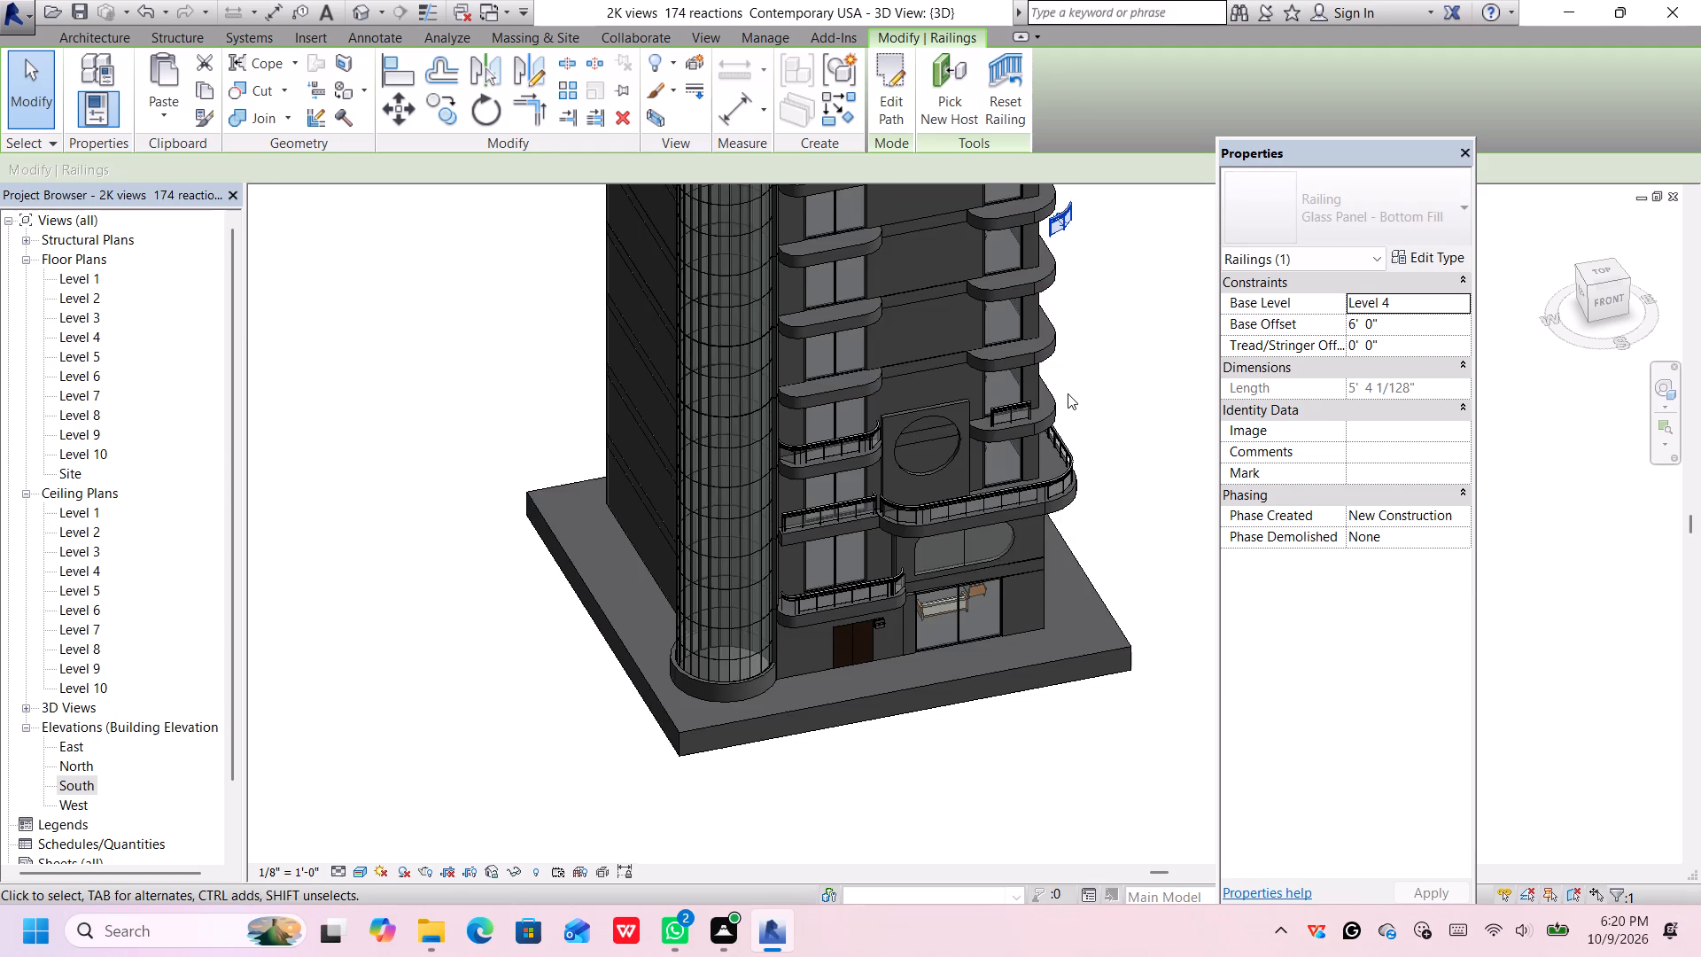
pyautogui.scroll(-3, 1074, 406)
pyautogui.press('Down')
pyautogui.press('Down')
pyautogui.press('Down')
pyautogui.press('Down')
pyautogui.press('Down')
pyautogui.press('Down')
pyautogui.press('Down')
pyautogui.press('Down')
pyautogui.press('Down')
pyautogui.press('Down')
pyautogui.press('Down')
pyautogui.press('Down')
pyautogui.press('Down')
pyautogui.press('Down')
pyautogui.press('Down')
pyautogui.press('Down')
pyautogui.press('Down')
pyautogui.press('Down')
pyautogui.press('Down')
pyautogui.press('Down')
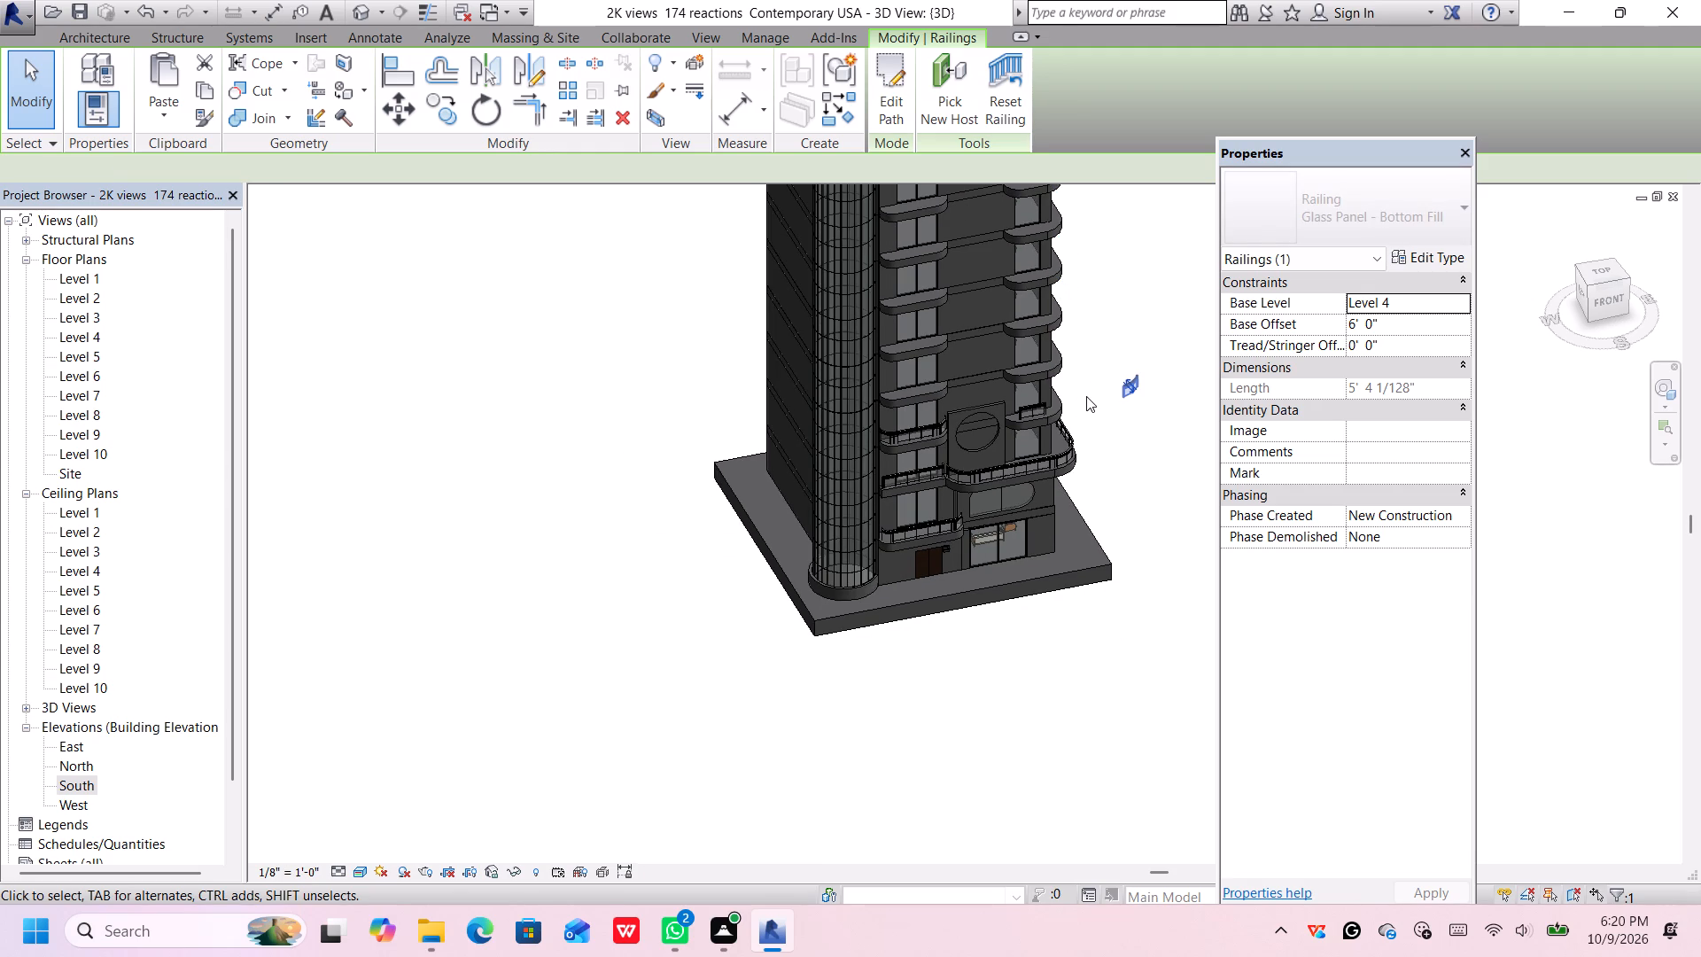
pyautogui.press('Left')
pyautogui.press('Left')
pyautogui.press('Left')
pyautogui.press('Left')
pyautogui.press('Left')
pyautogui.press('Left')
pyautogui.press('Left')
pyautogui.press('Left')
pyautogui.press('Left')
pyautogui.press('Left')
pyautogui.press('Left')
pyautogui.press('Left')
pyautogui.press('Left')
pyautogui.press('Left')
pyautogui.press('Left')
pyautogui.press('Left')
pyautogui.press('Left')
pyautogui.press('Left')
pyautogui.press('Left')
pyautogui.press('Left')
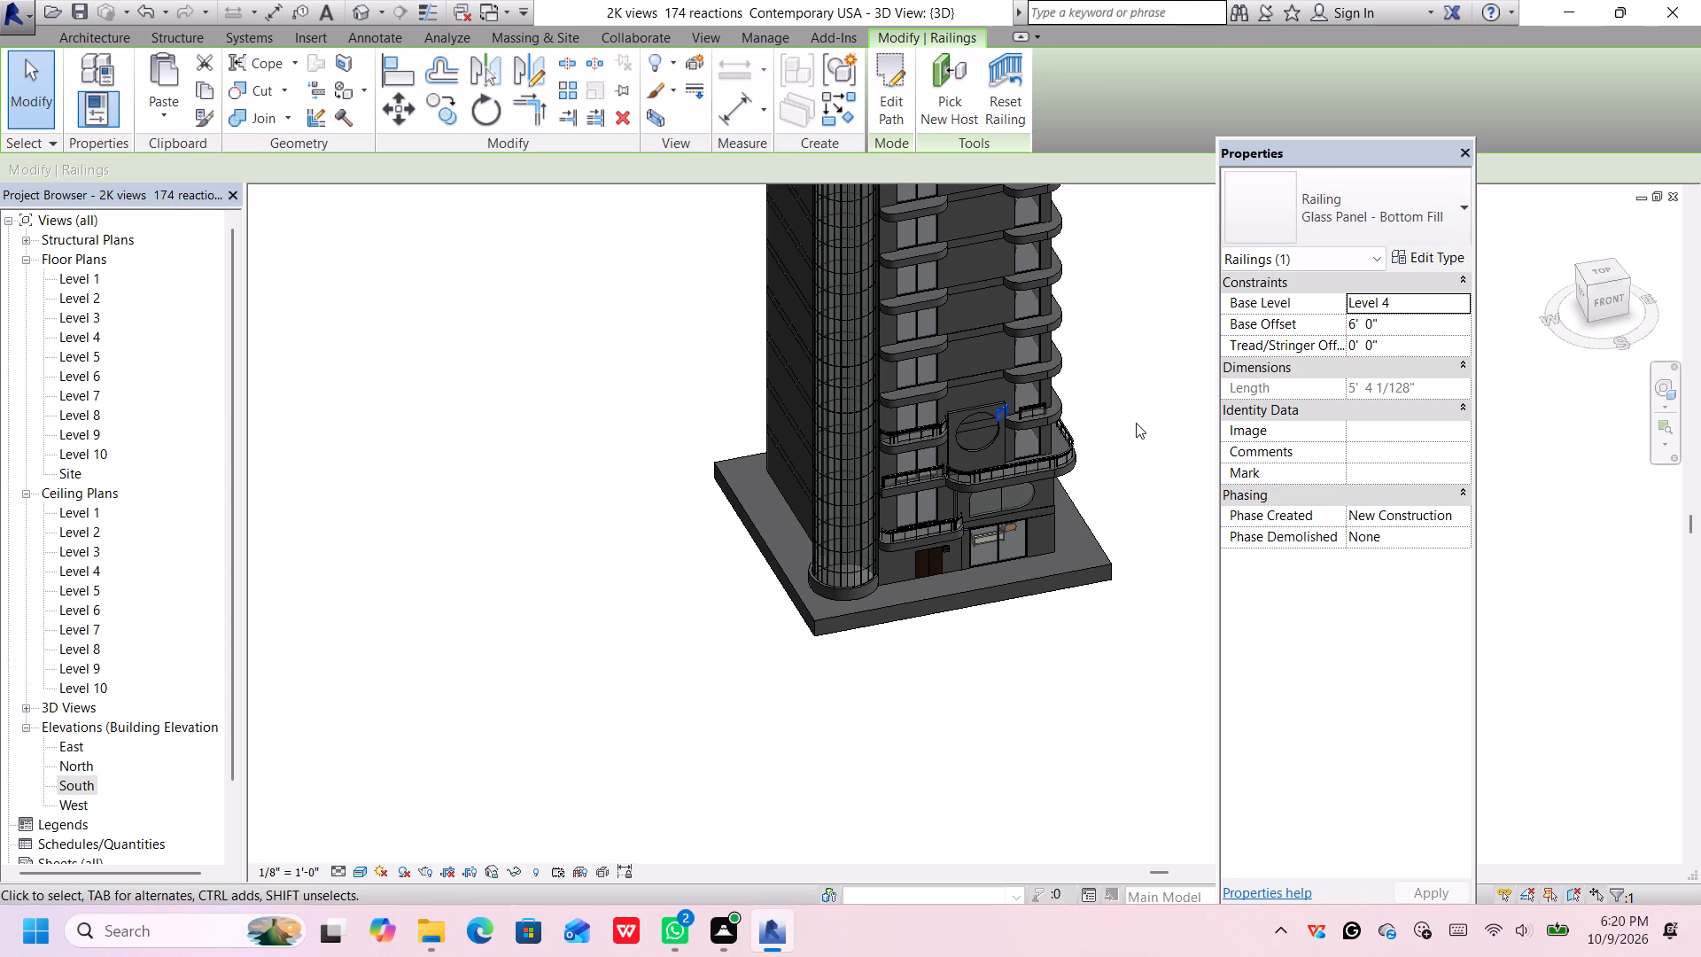
pyautogui.press('Right')
pyautogui.press('Right')
pyautogui.press('Right')
pyautogui.press('Right')
pyautogui.press('Right')
pyautogui.press('Right')
pyautogui.press('Right')
pyautogui.press('Right')
pyautogui.press('Right')
pyautogui.press('Right')
pyautogui.press('Right')
pyautogui.press('Right')
pyautogui.press('Right')
pyautogui.press('Right')
pyautogui.press('Right')
pyautogui.press('Right')
# Fine-nudge the curved railing down and toward the circular-opening wall so it meets the end of the 6' straight railing.
pyautogui.scroll(5, 1101, 421)
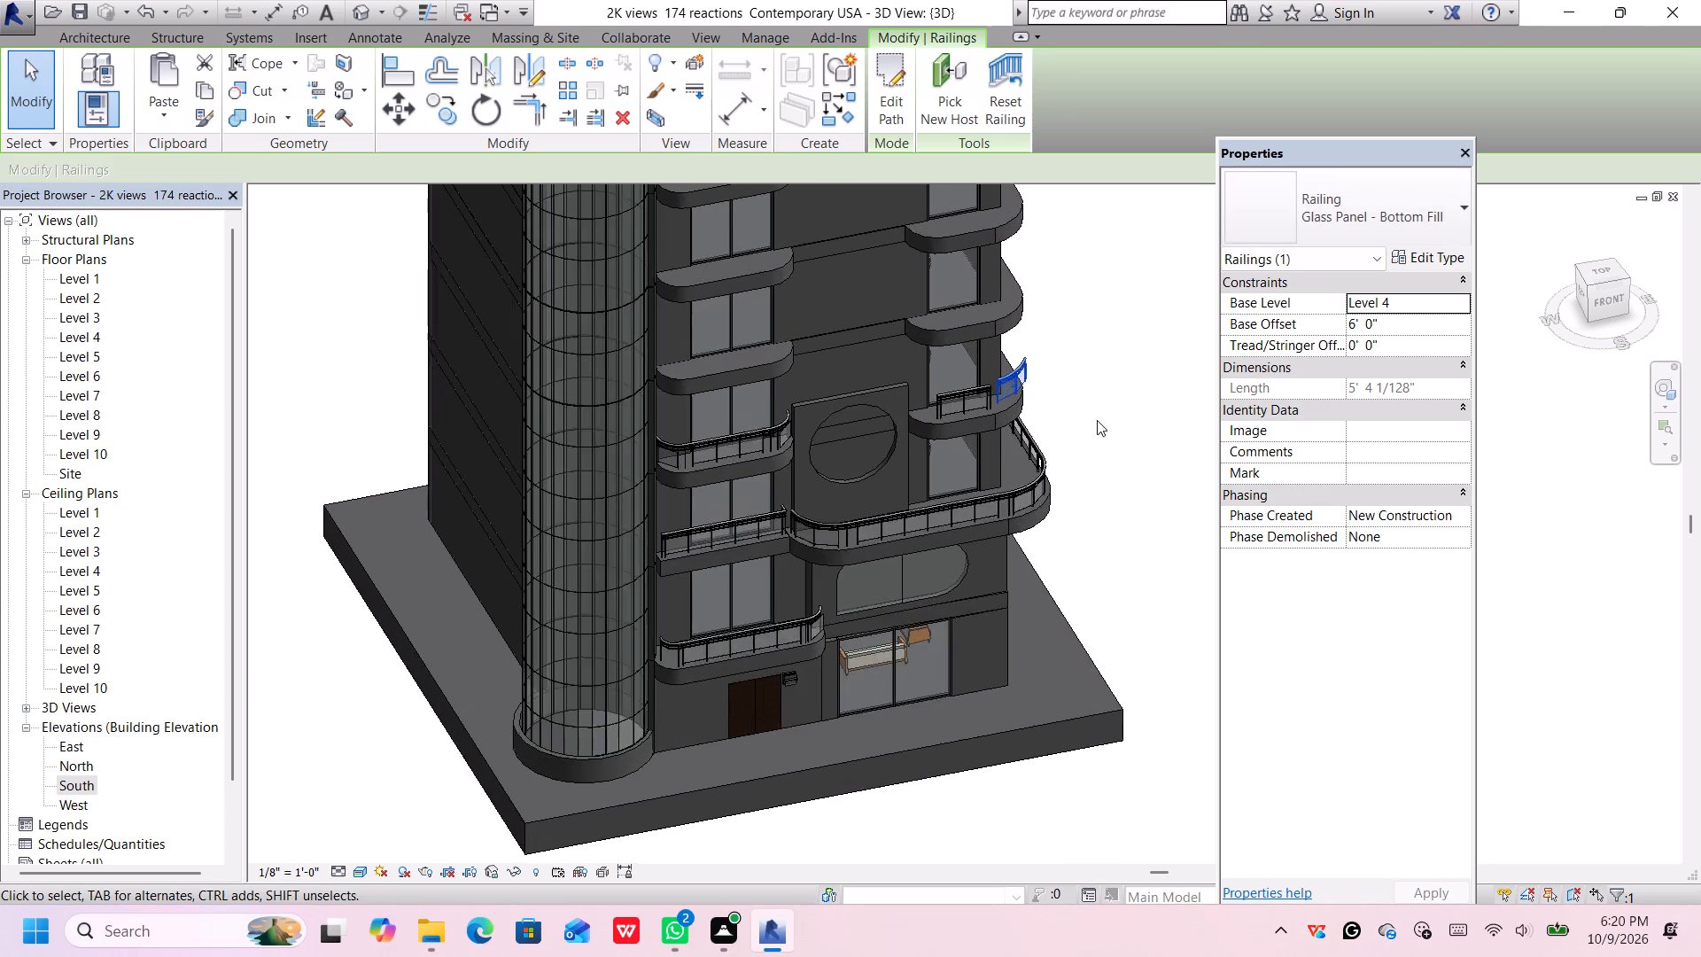
pyautogui.scroll(7, 1097, 420)
pyautogui.moveTo(1042, 404); pyautogui.dragTo(1060, 482, button='middle')
pyautogui.press('Left')
pyautogui.press('Left')
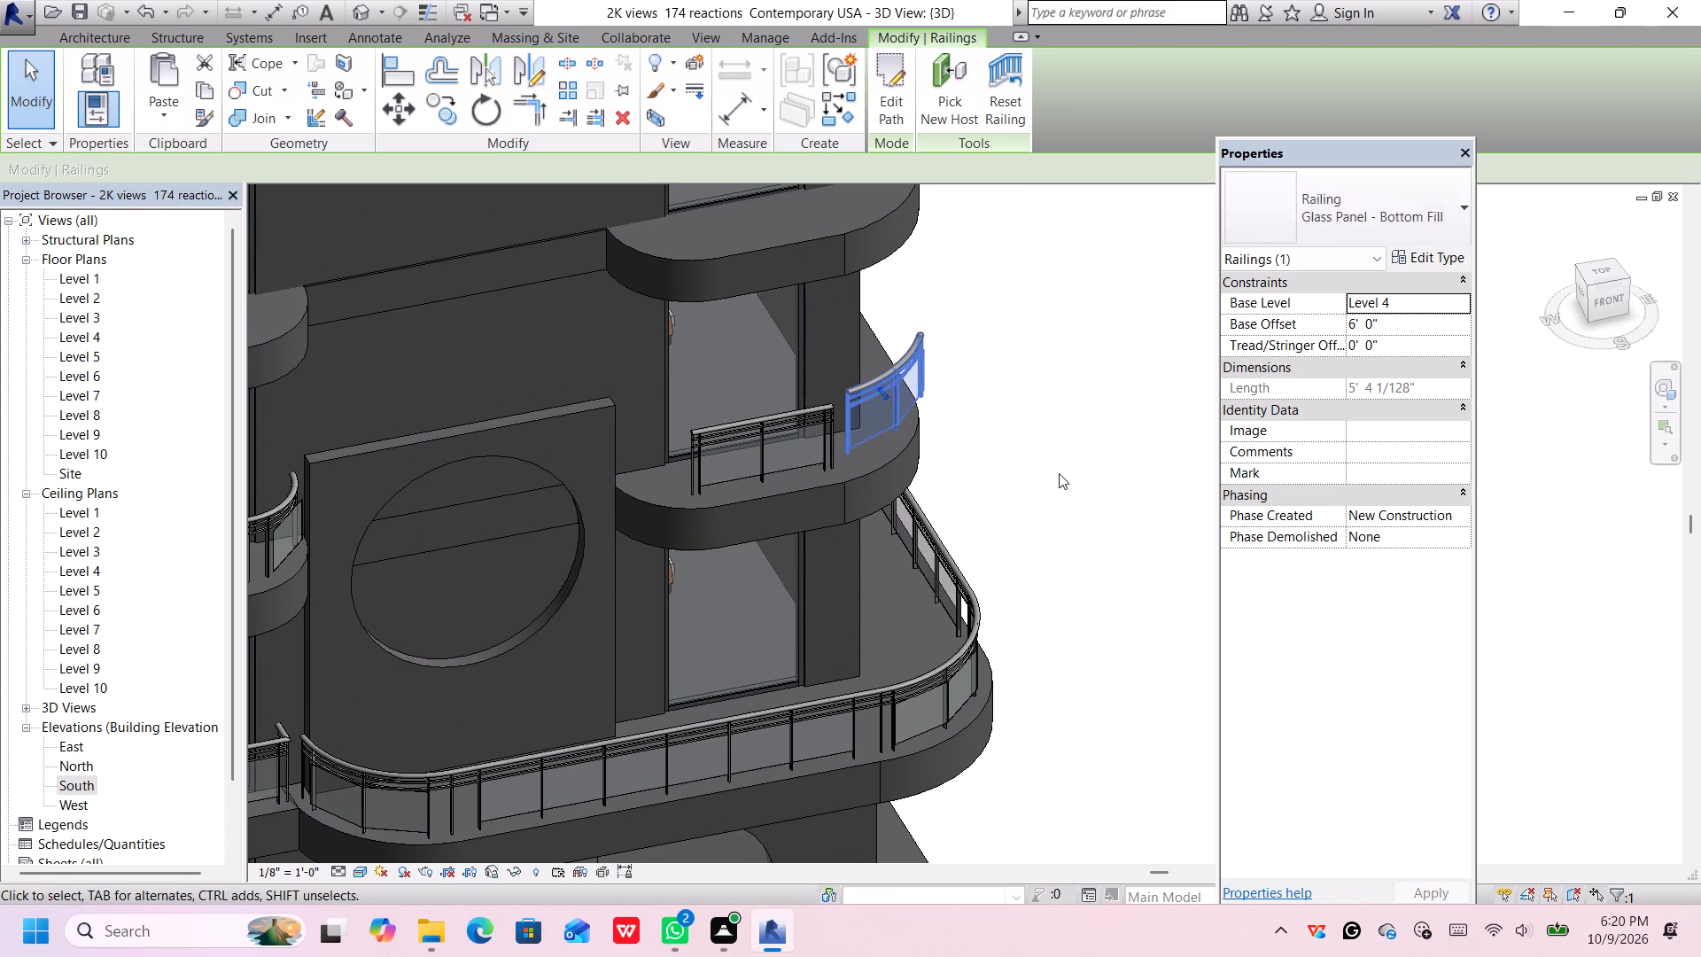
pyautogui.press('Left')
pyautogui.press('Down')
pyautogui.press('Down')
pyautogui.press('Down')
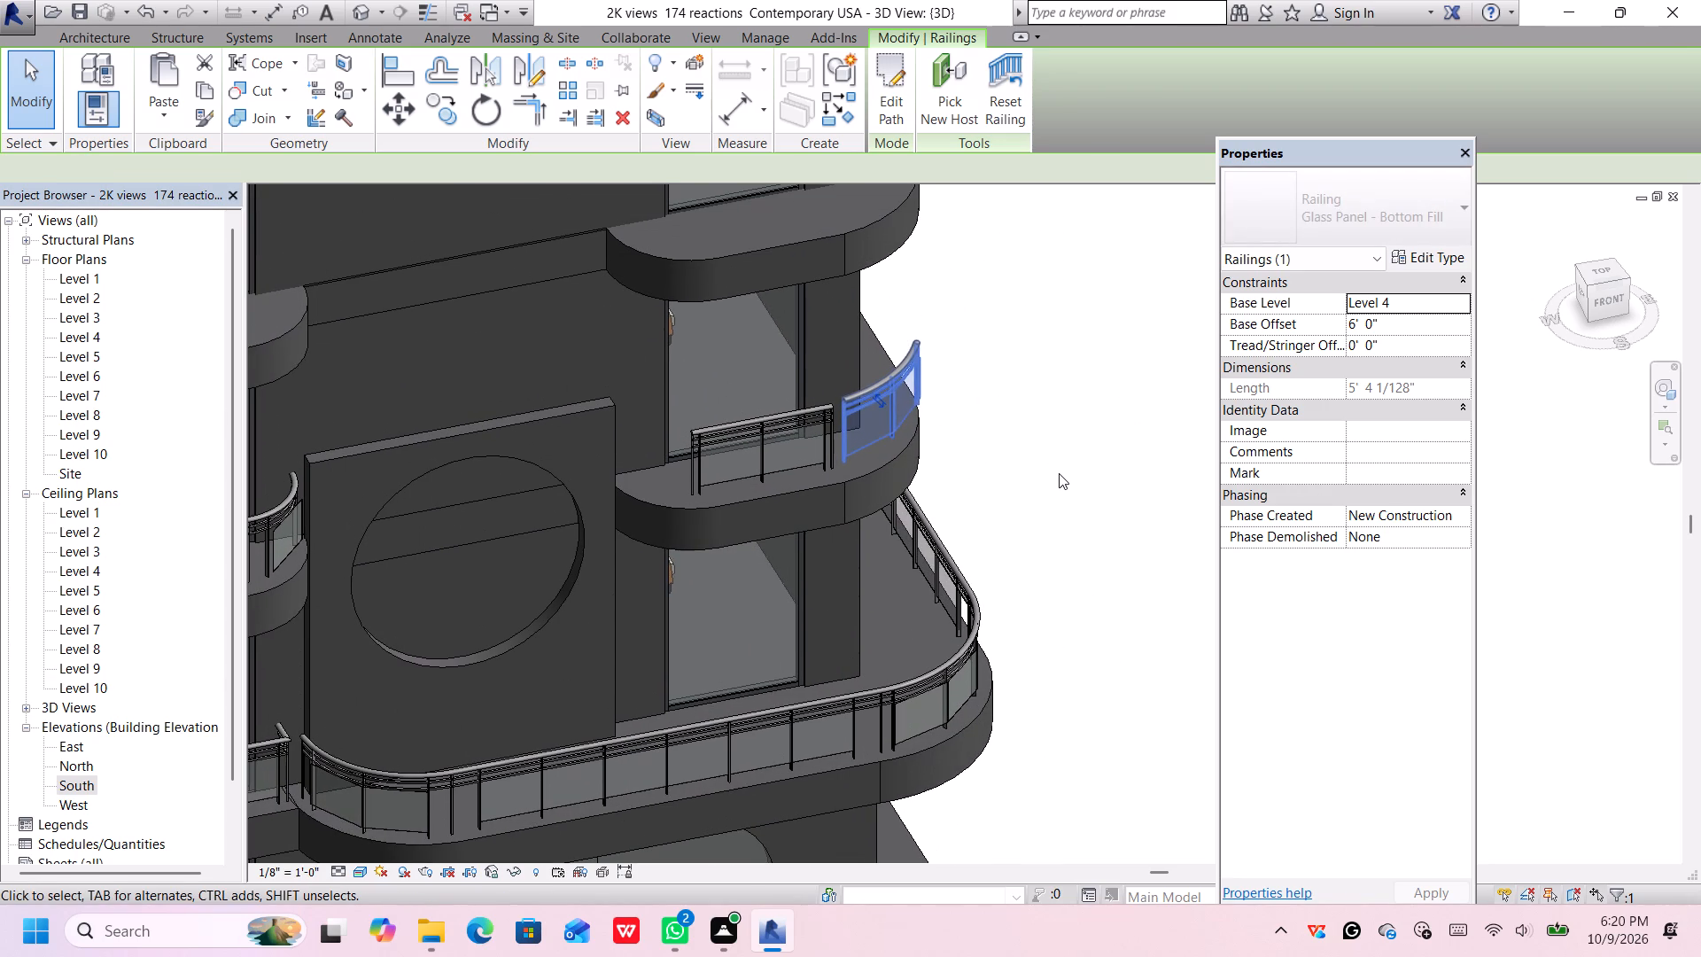
pyautogui.press('Down')
pyautogui.press('Left')
pyautogui.press('Left')
pyautogui.press('Left')
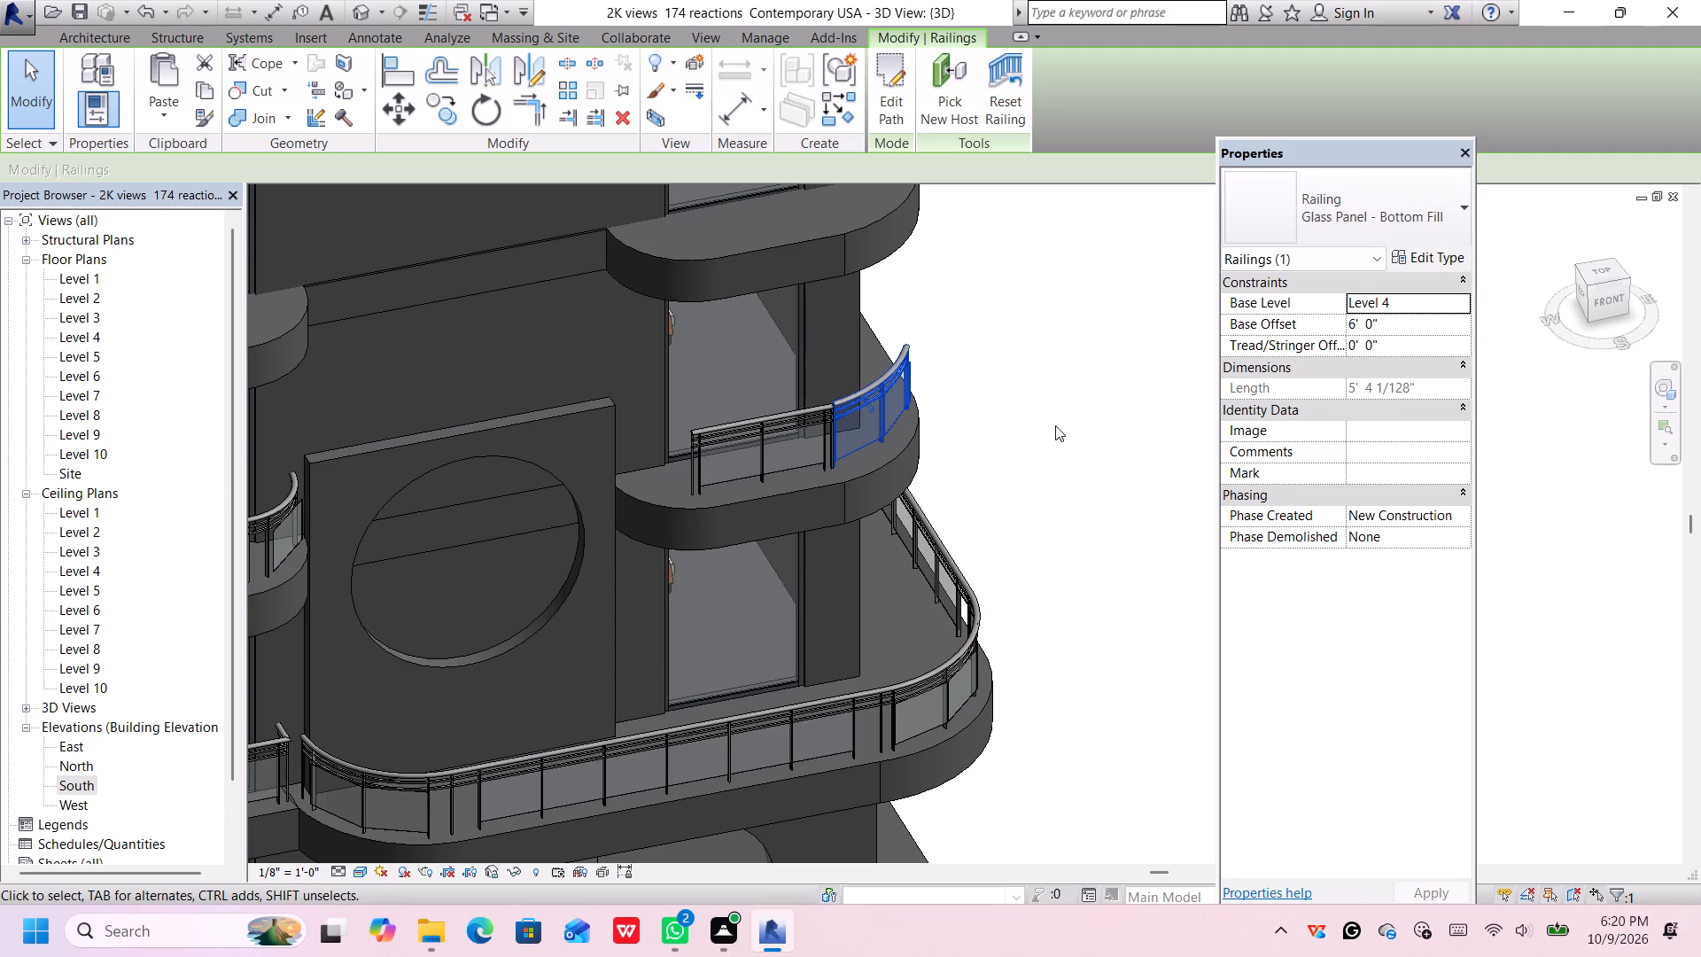
pyautogui.press('Left')
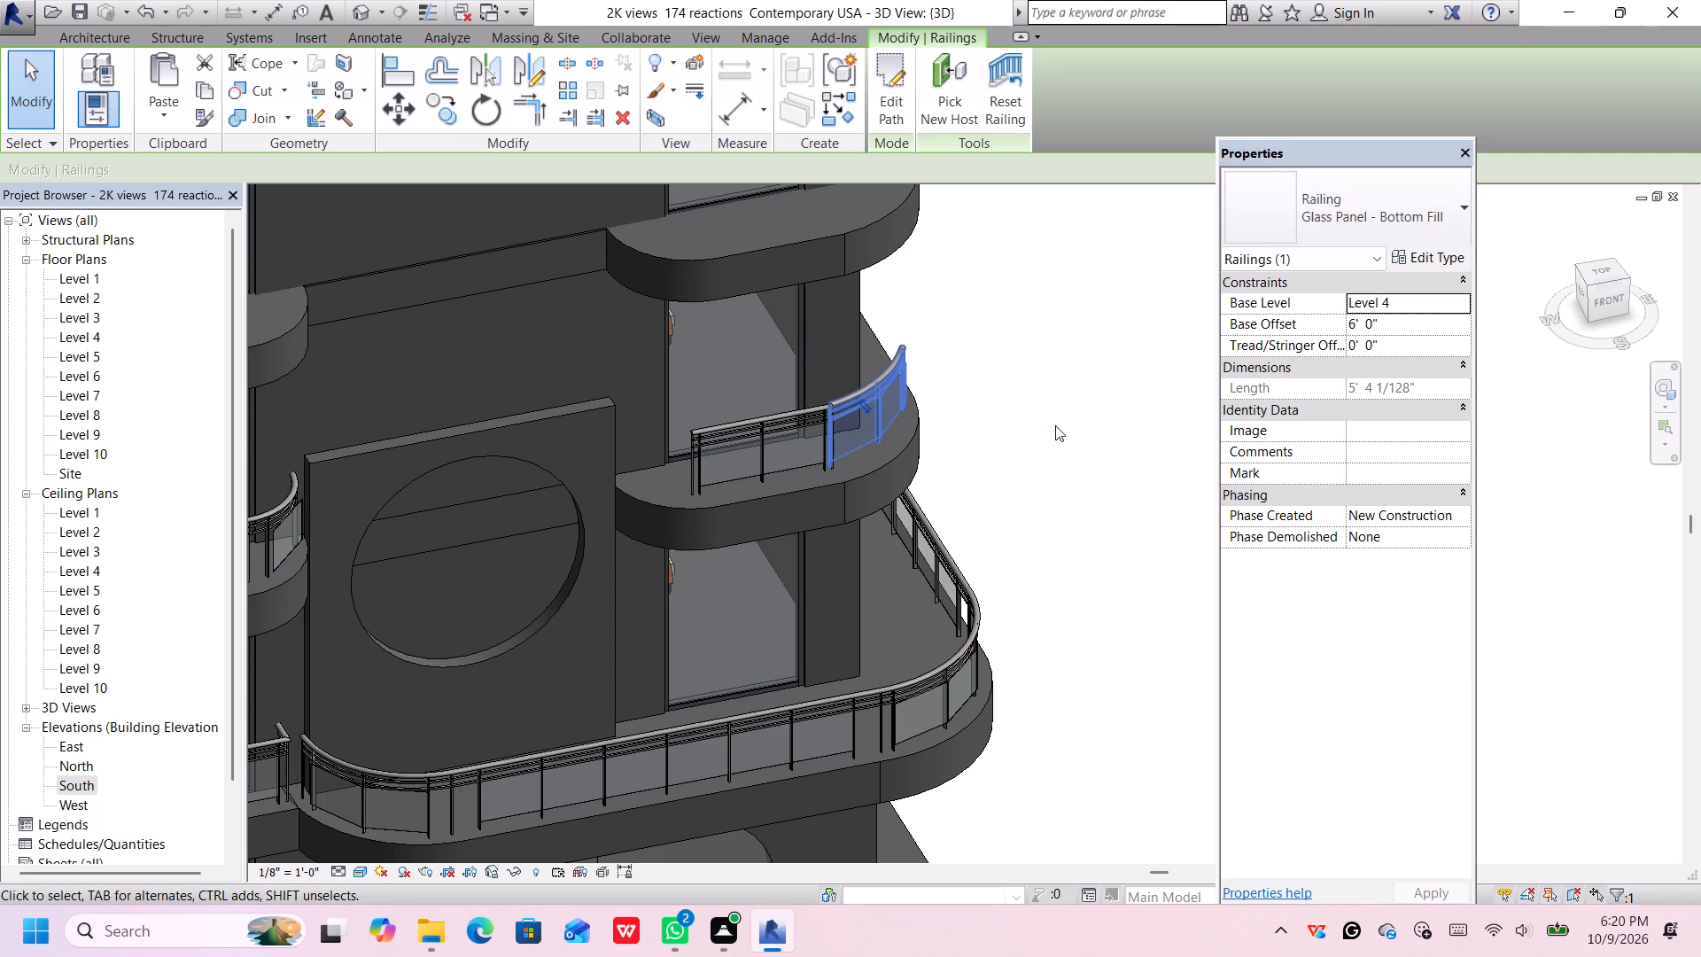
pyautogui.press('Right')
pyautogui.press('Down')
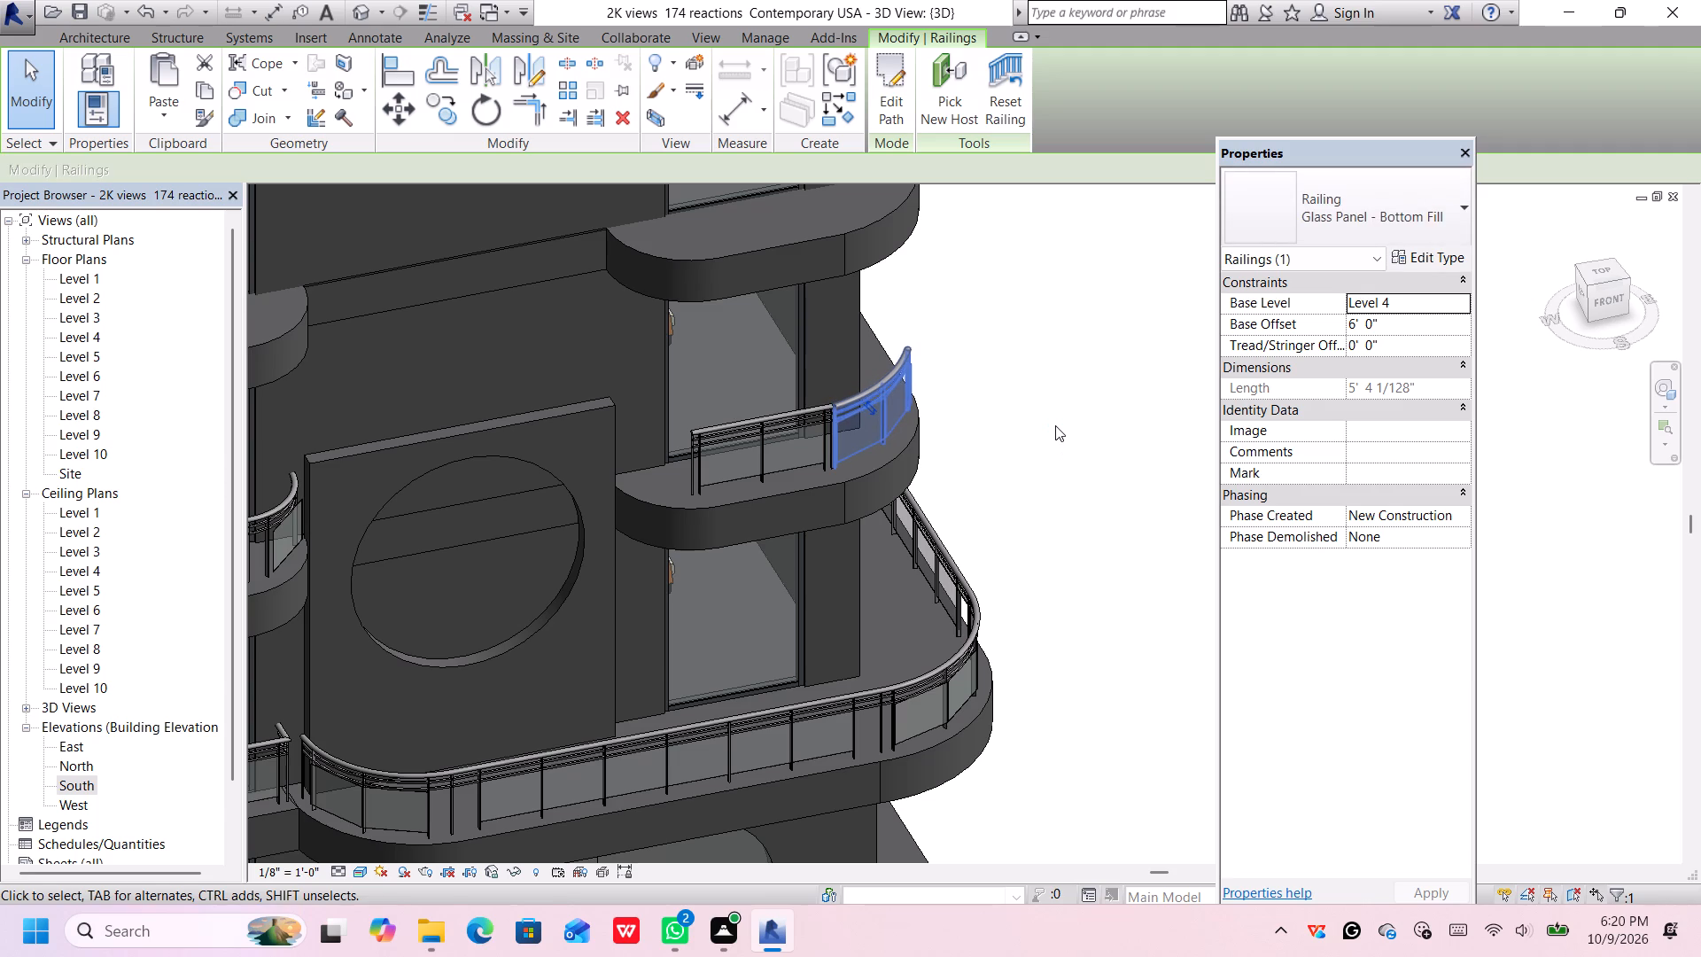
# Start another railing and sketch a straight path along the balcony's long side edge, from its far end to the curved railing.
pyautogui.moveTo(1055, 425); pyautogui.dragTo(811, 476, button='middle')
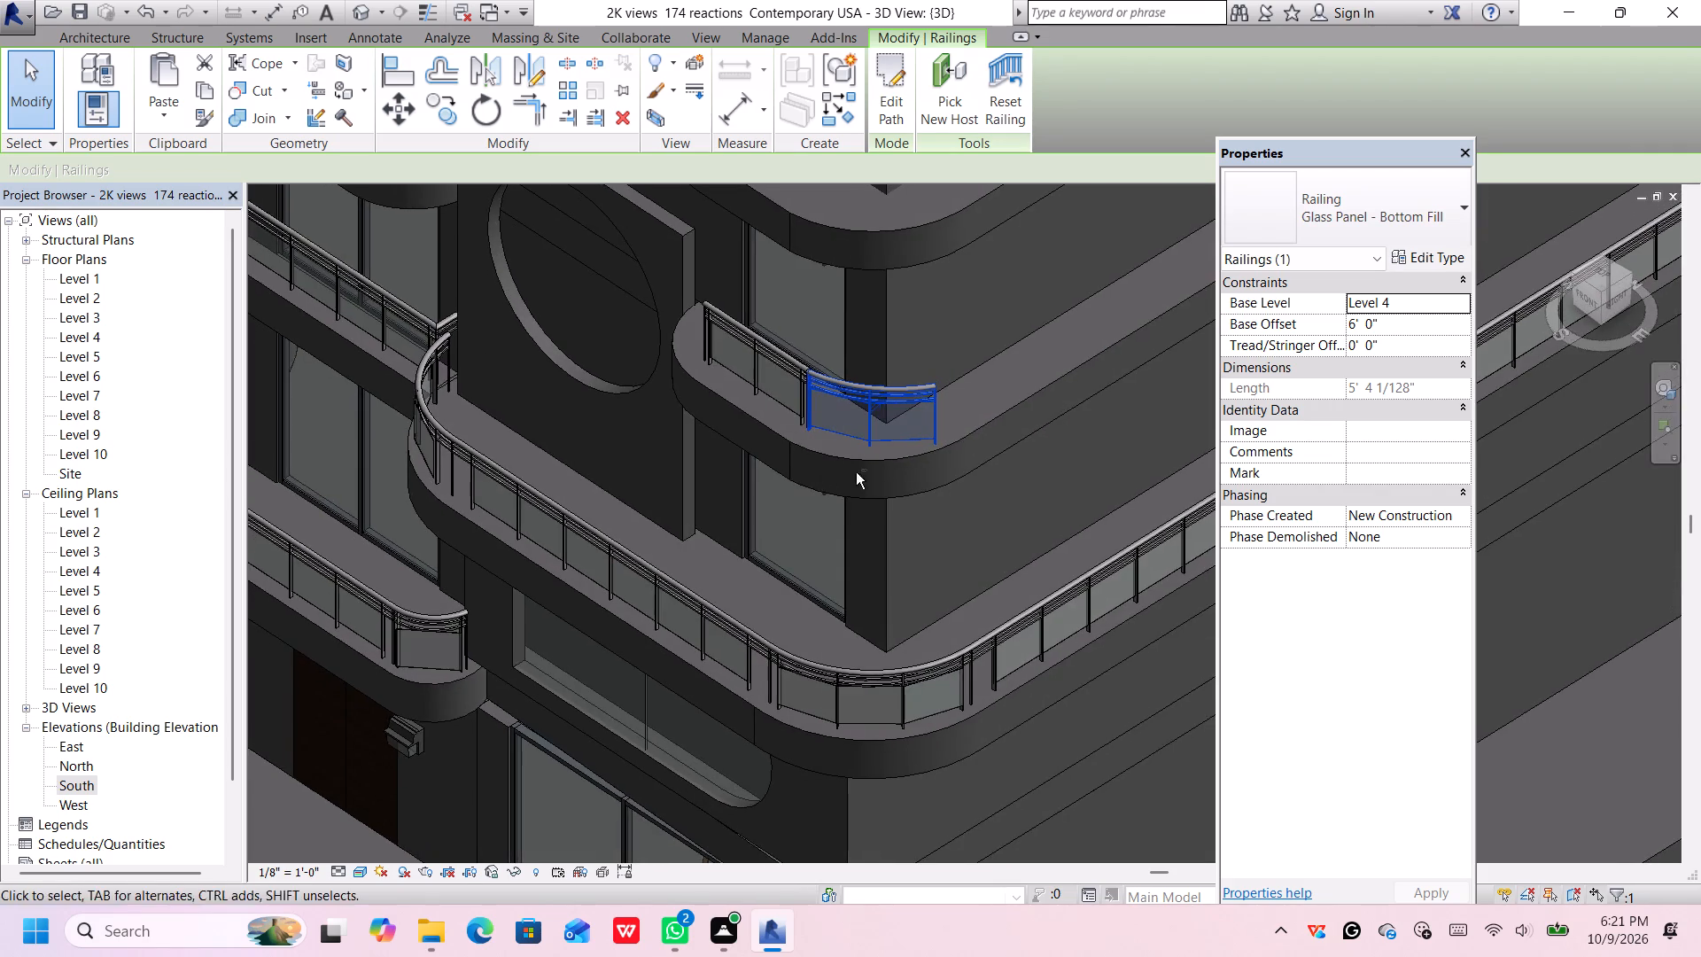
pyautogui.scroll(-6, 1007, 467)
pyautogui.moveTo(1014, 452); pyautogui.dragTo(680, 577, button='middle')
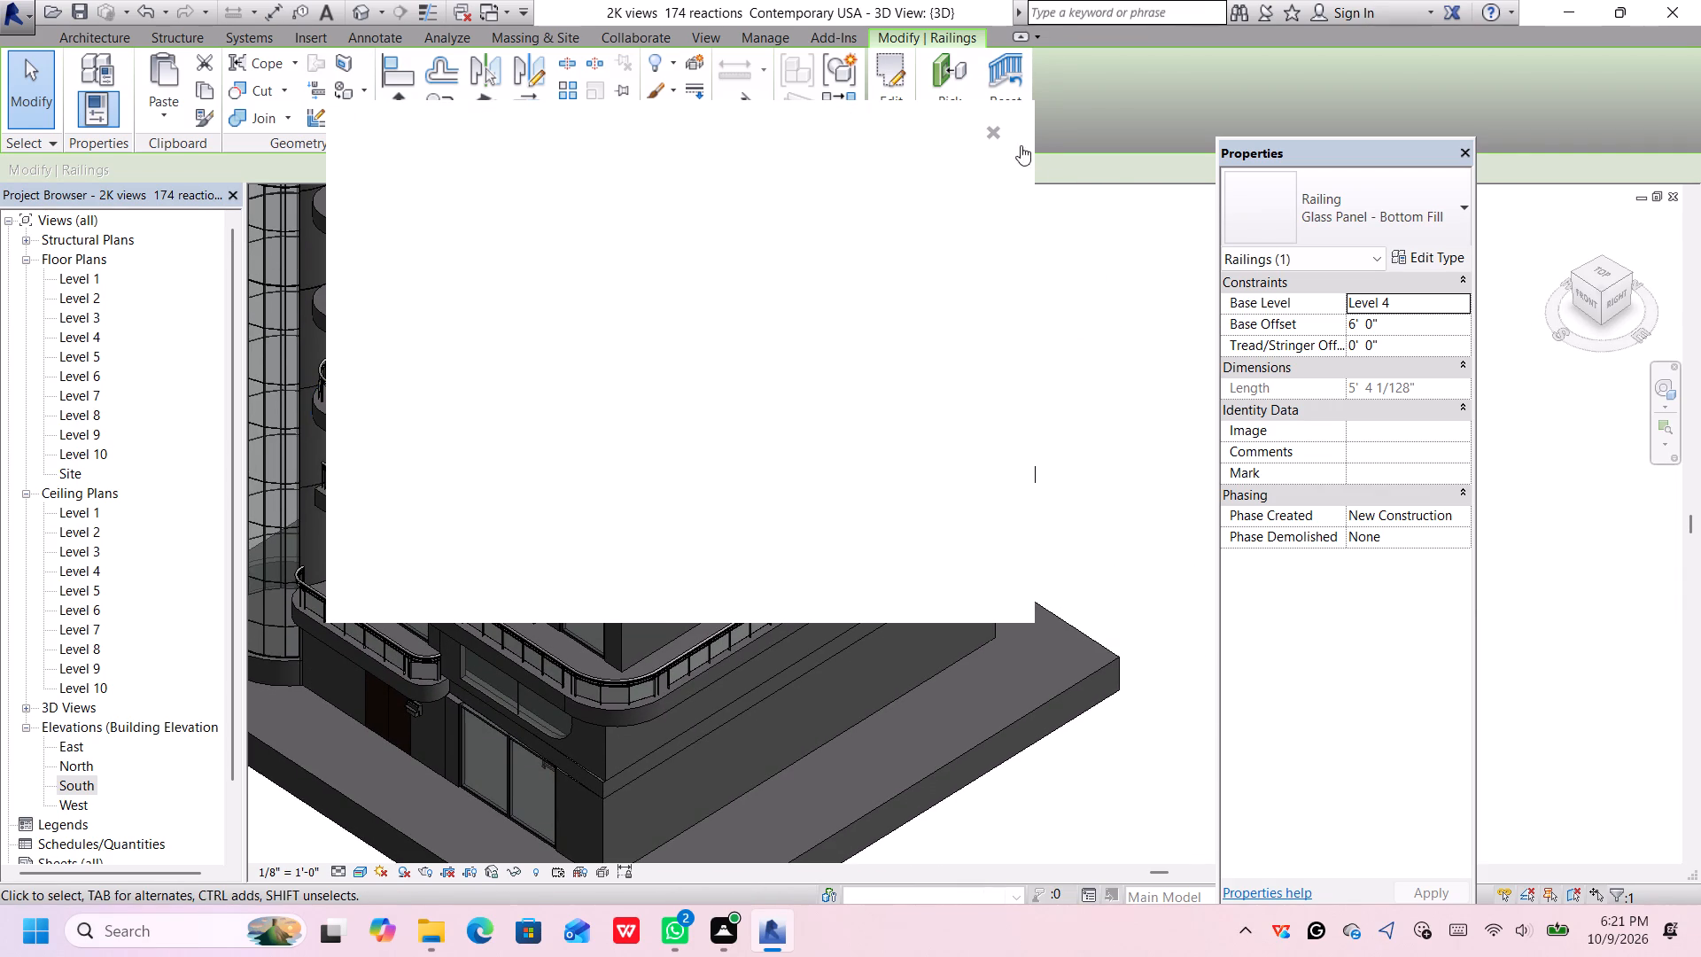
pyautogui.click(993, 135)
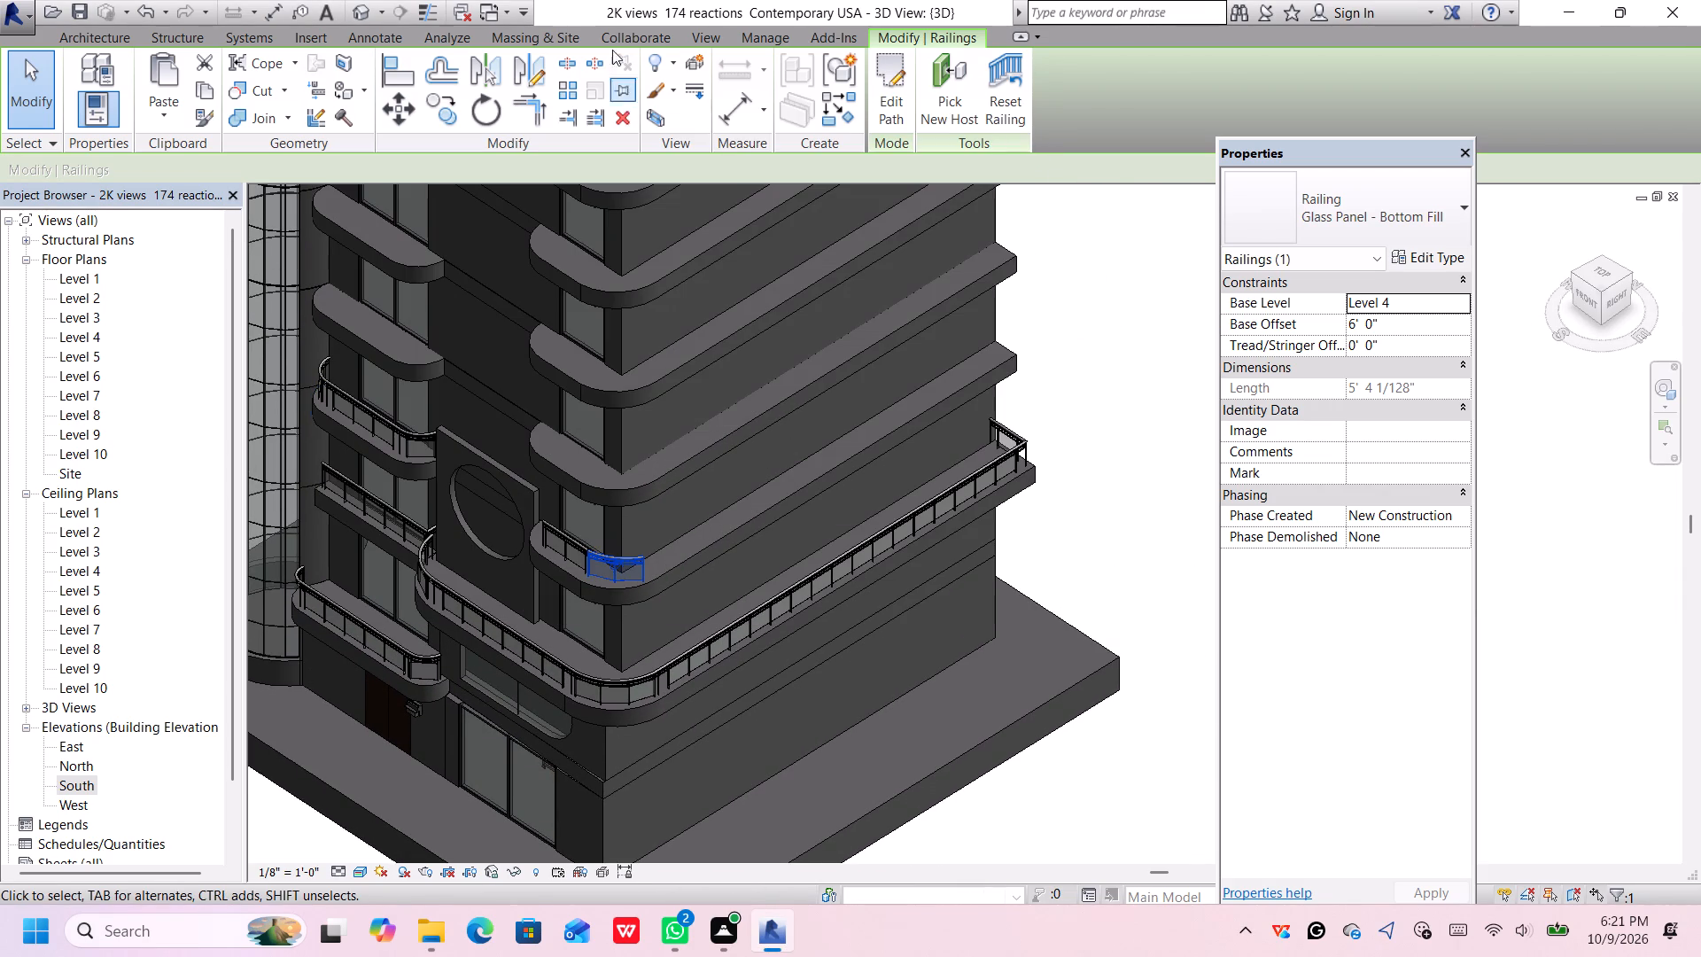
pyautogui.click(69, 40)
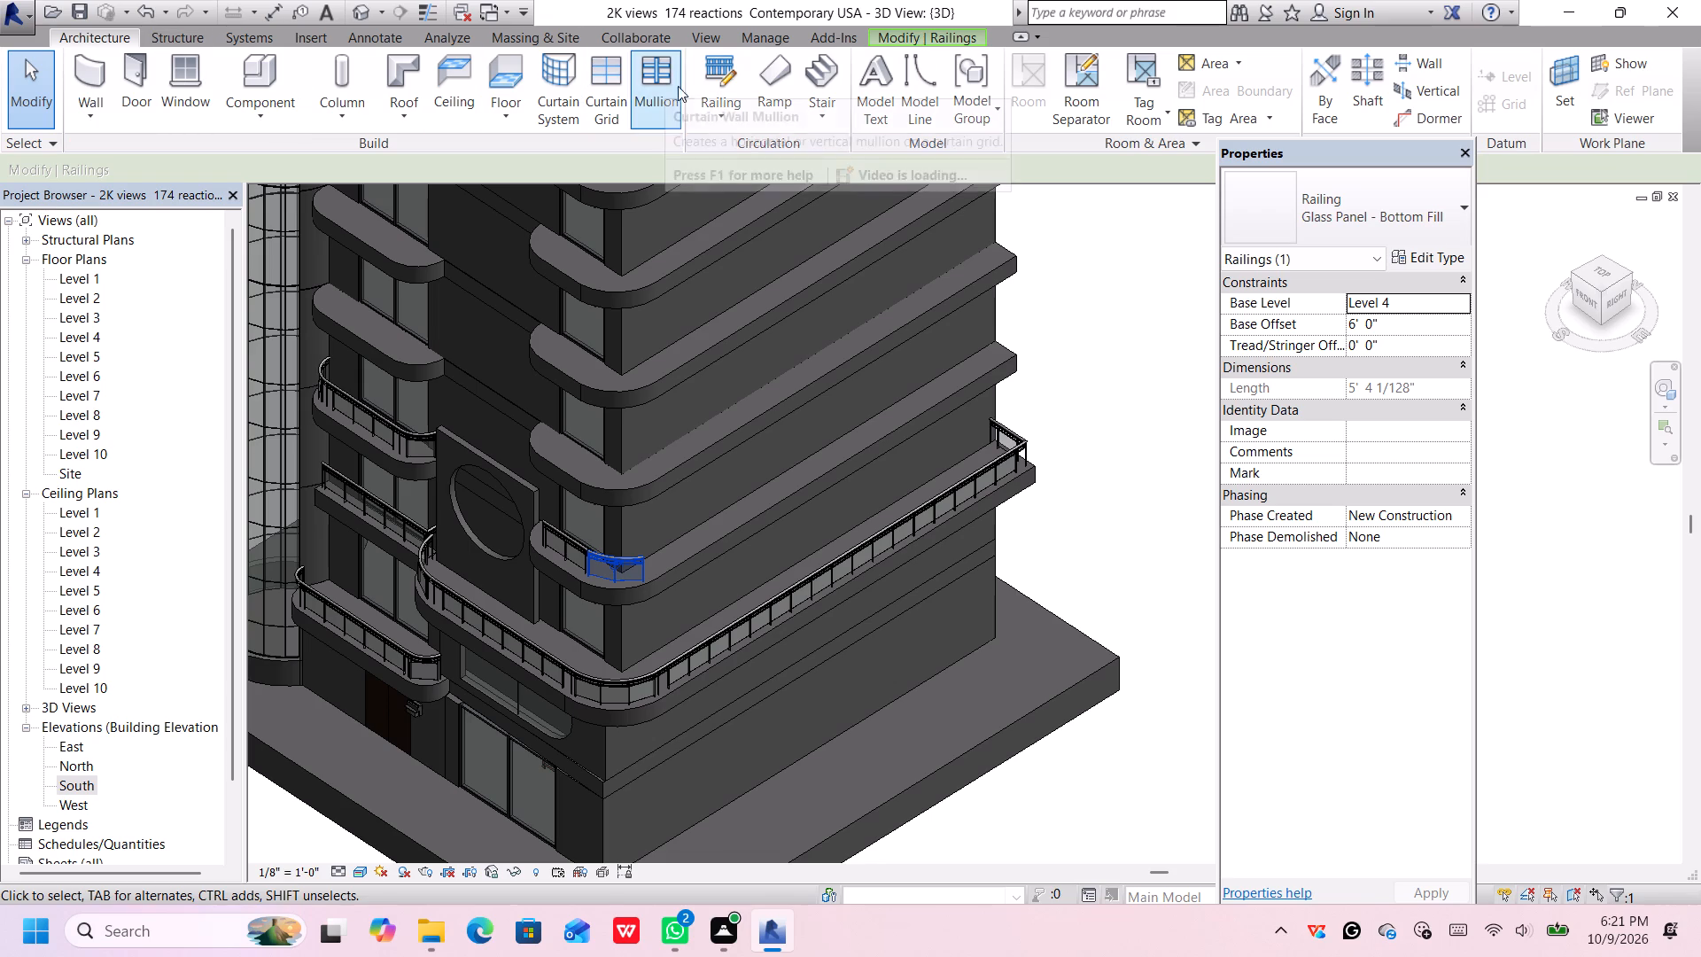
pyautogui.click(701, 79)
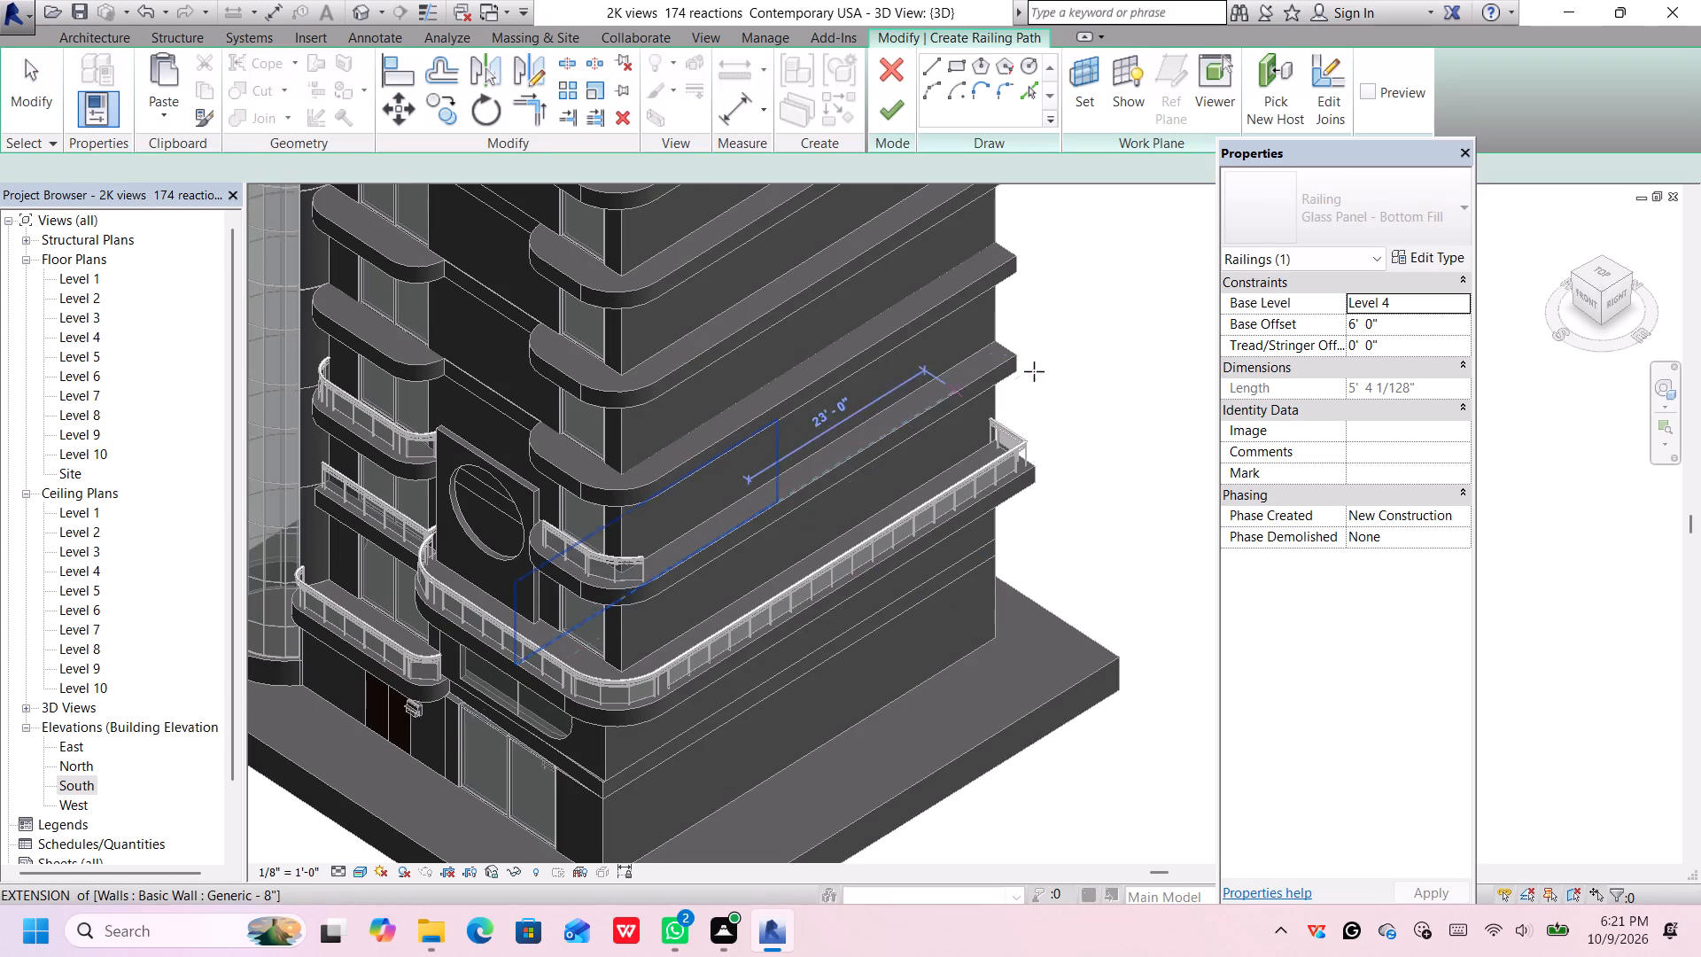
pyautogui.scroll(3, 1001, 346)
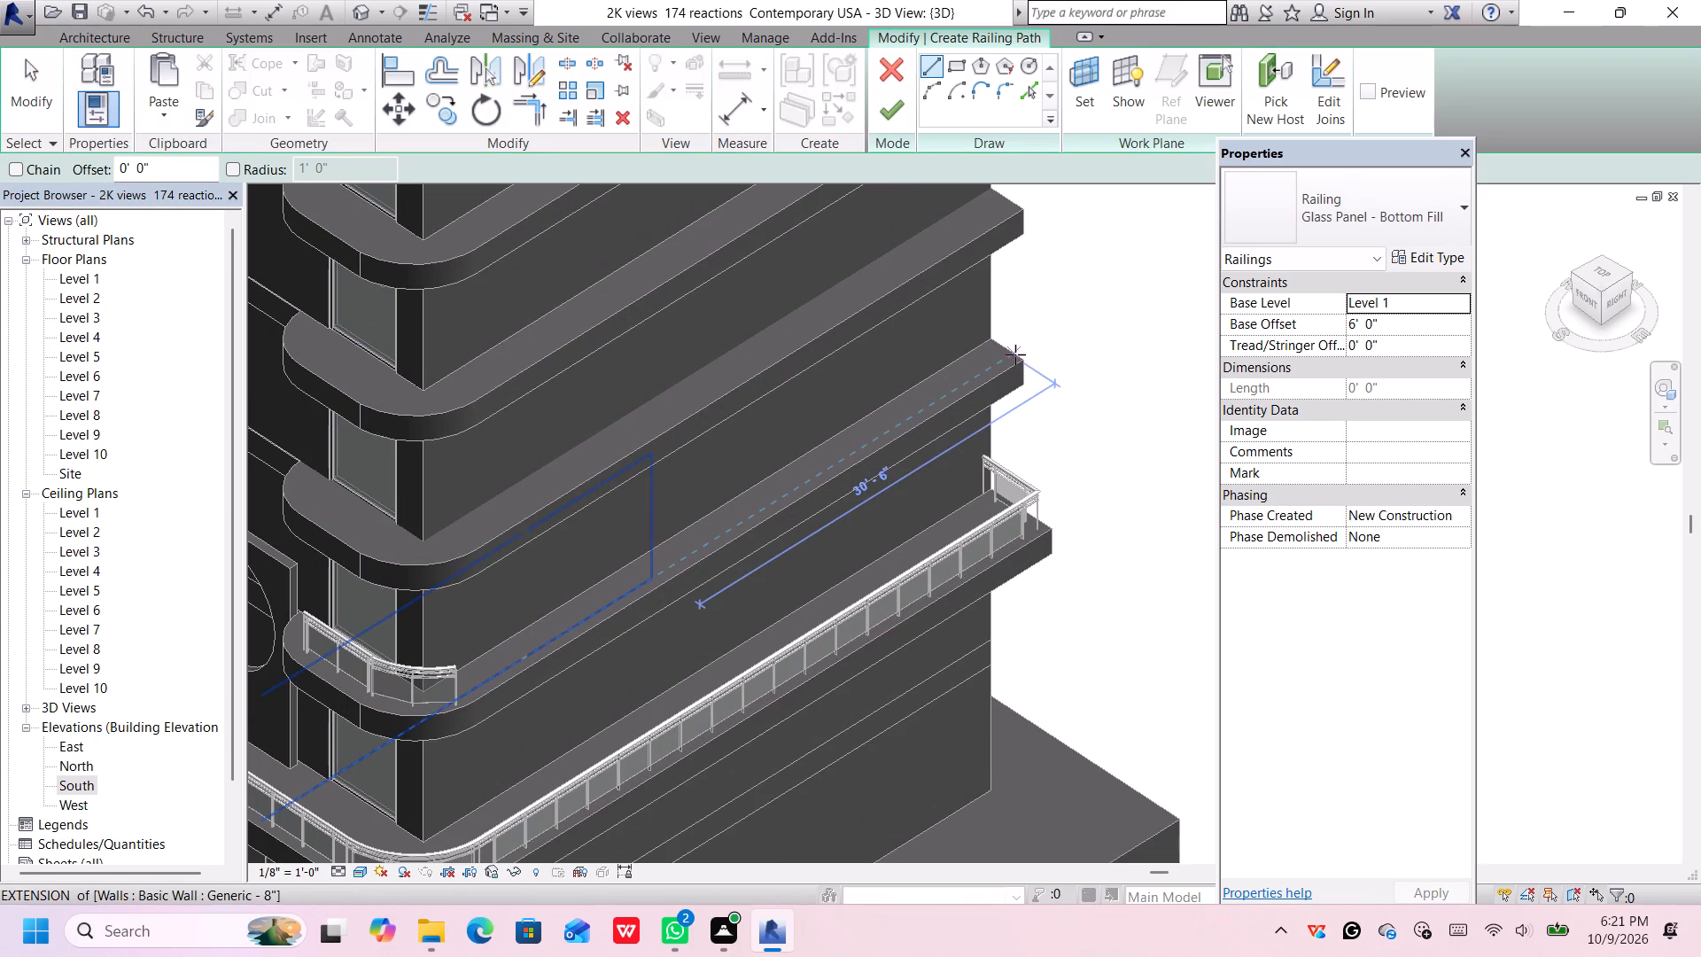
pyautogui.click(1013, 354)
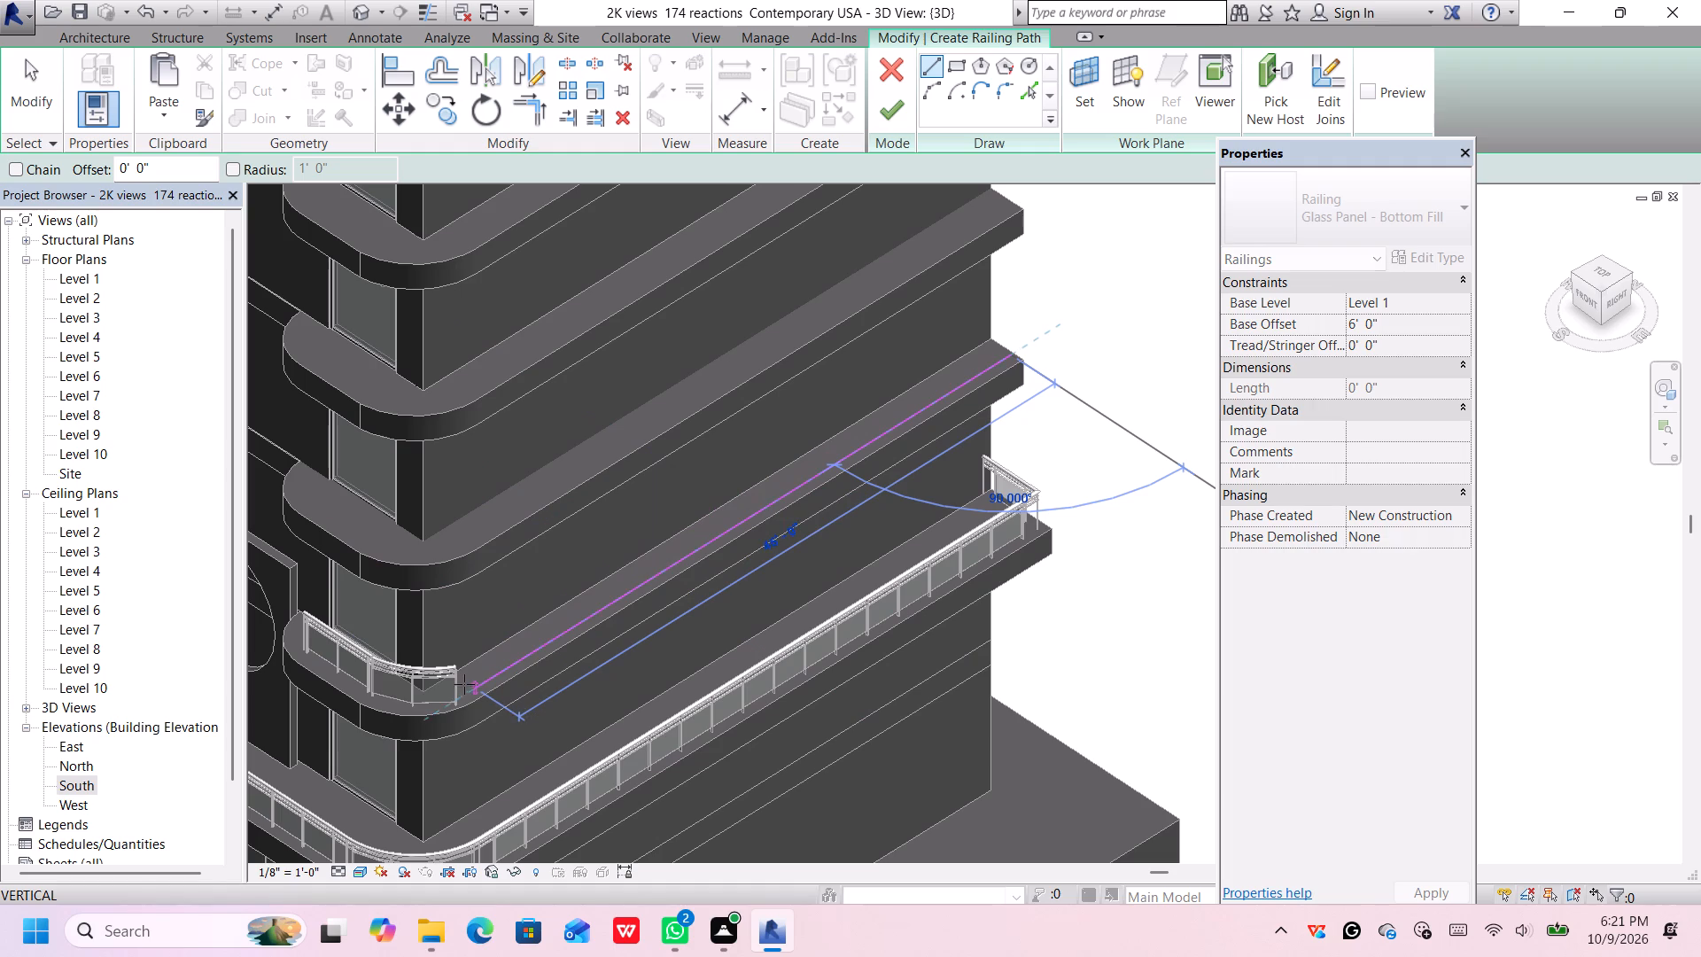
pyautogui.click(454, 691)
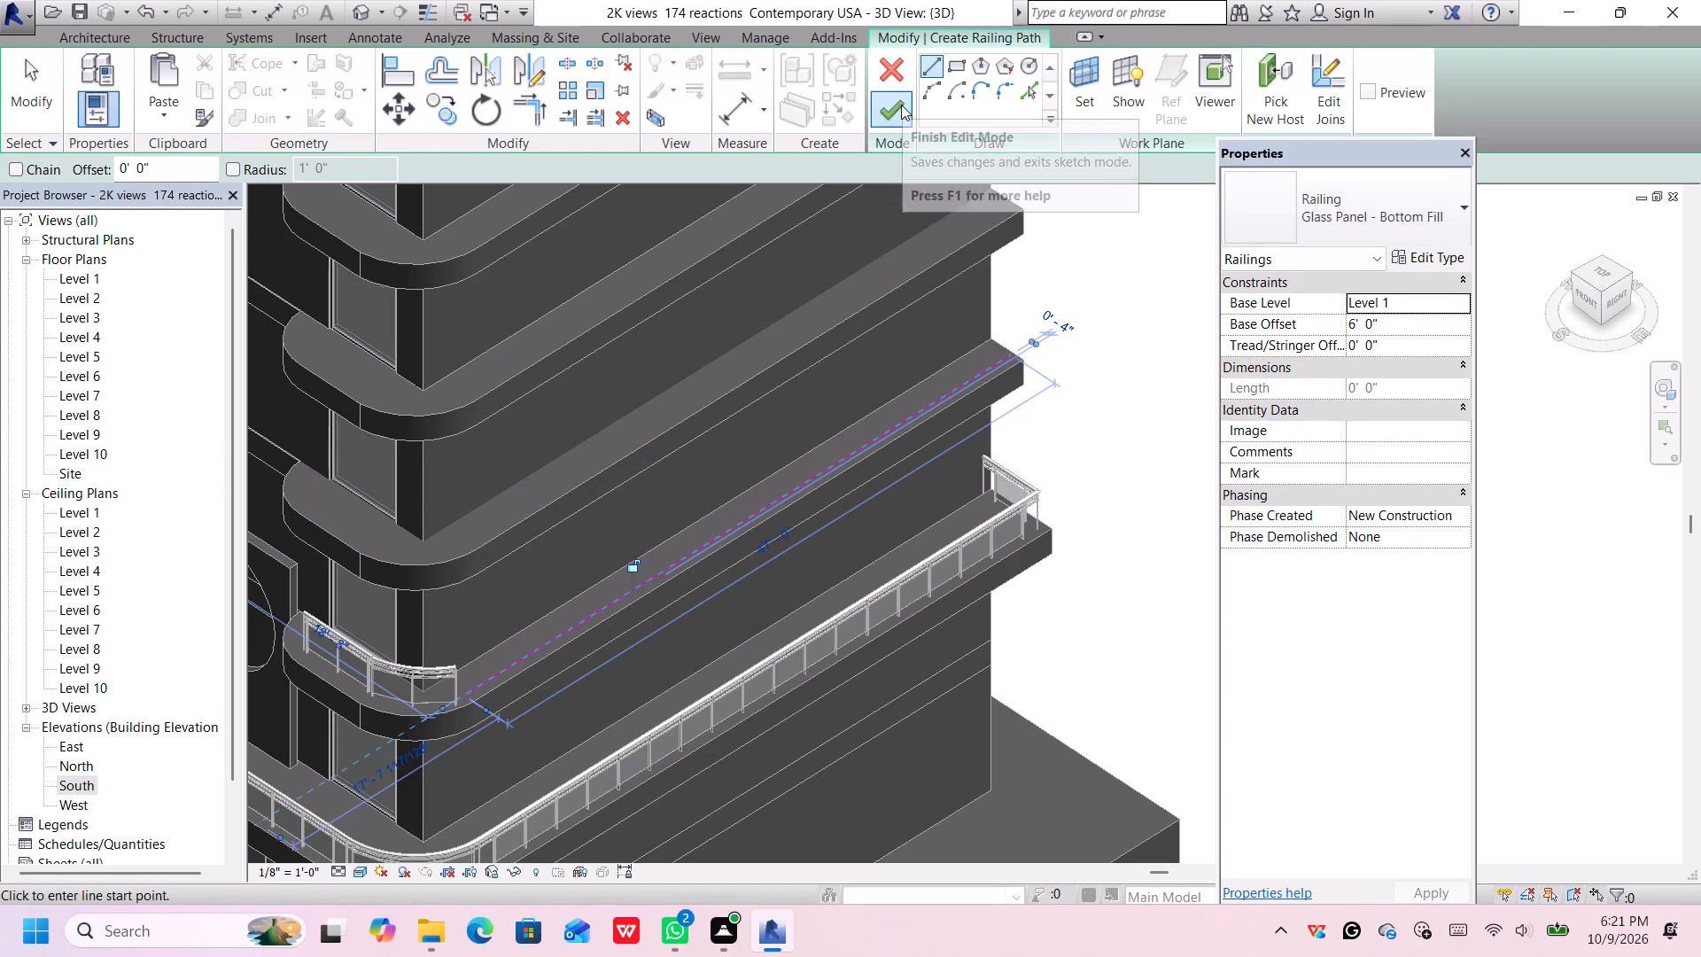
# Set the straight side railing's base level to Level 4 and finish its path.
pyautogui.click(1444, 305)
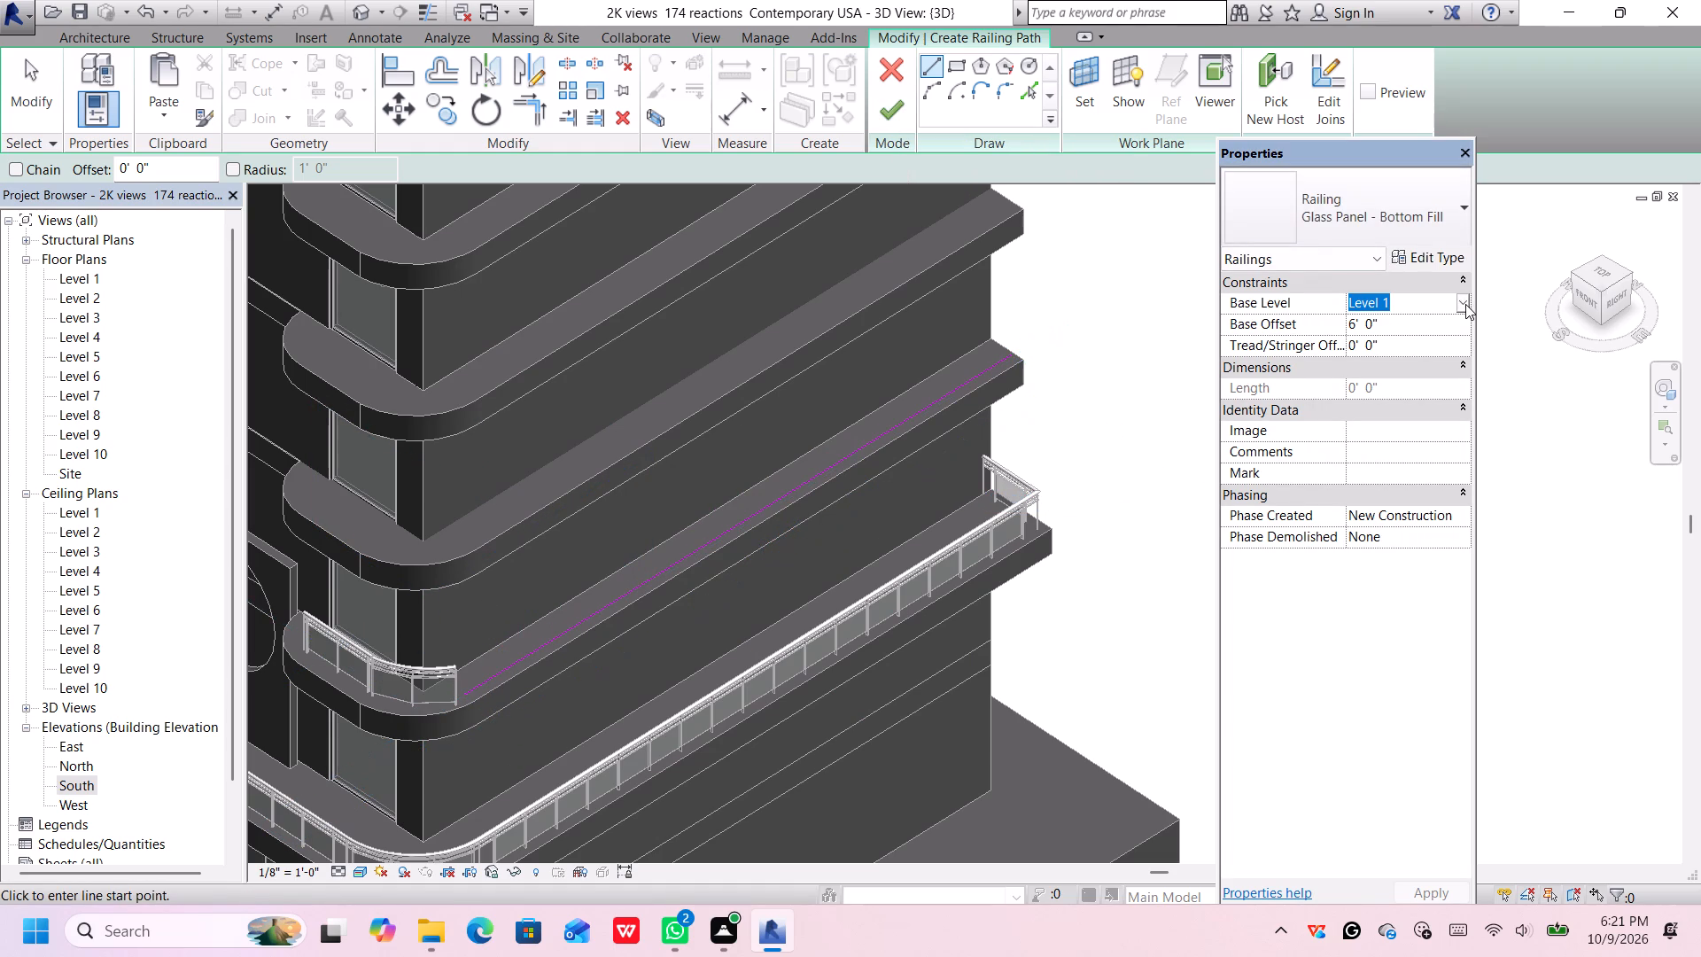
pyautogui.click(1465, 304)
pyautogui.click(1374, 392)
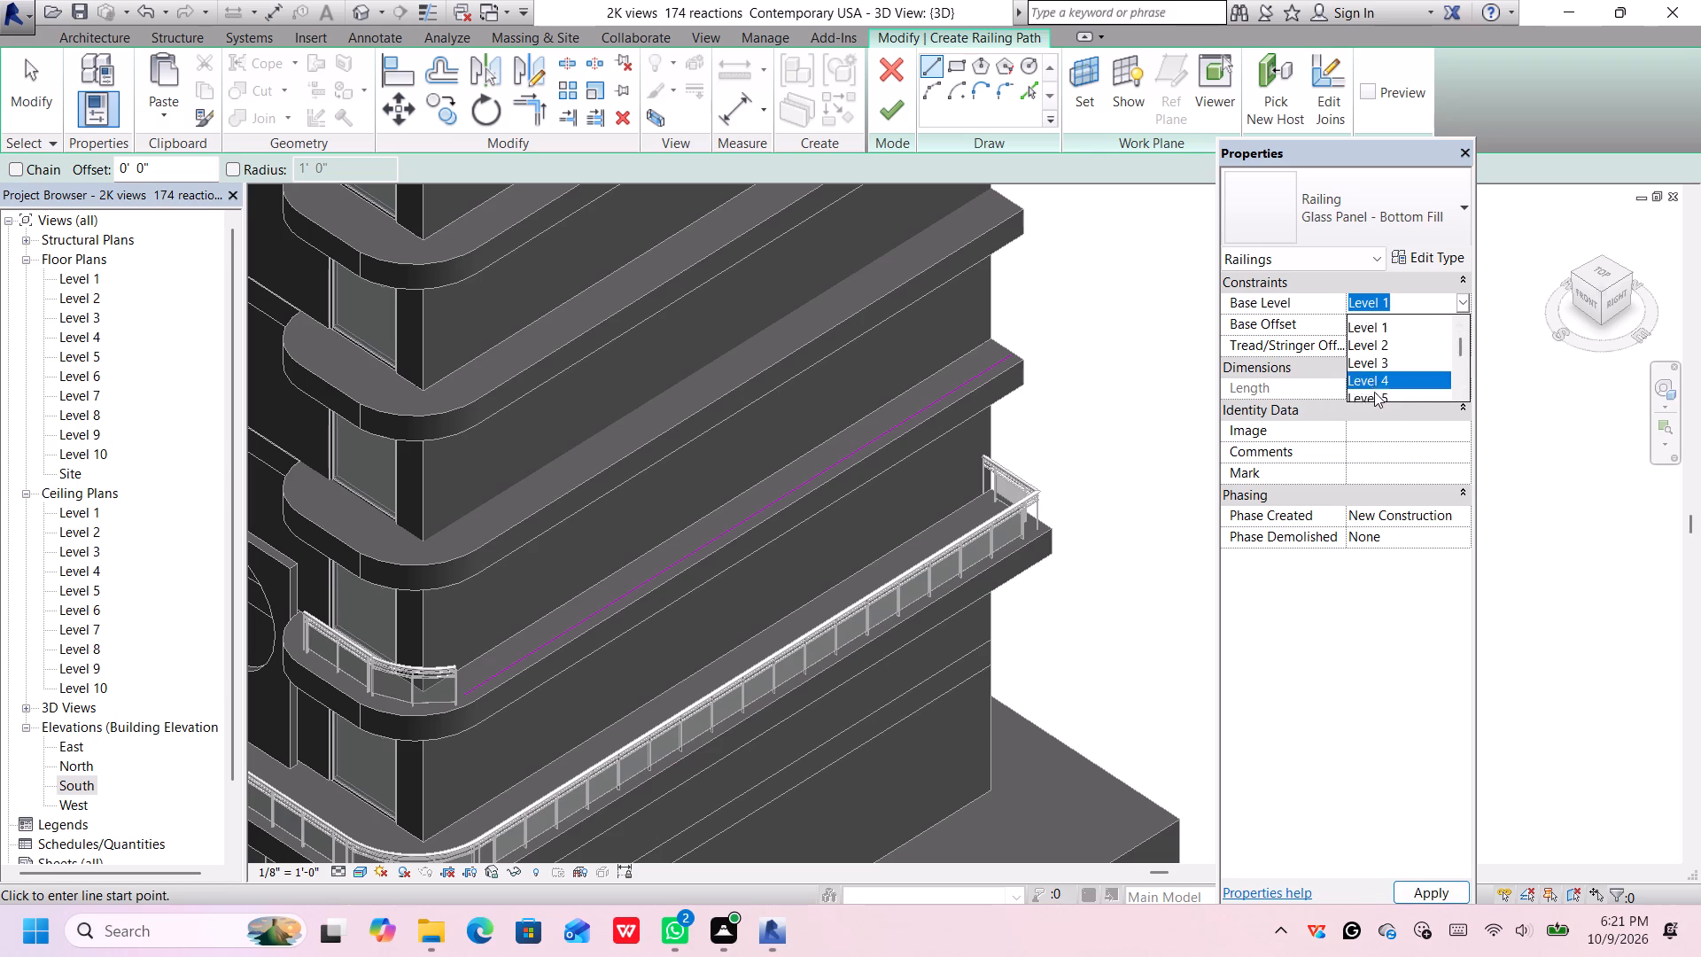
pyautogui.click(897, 111)
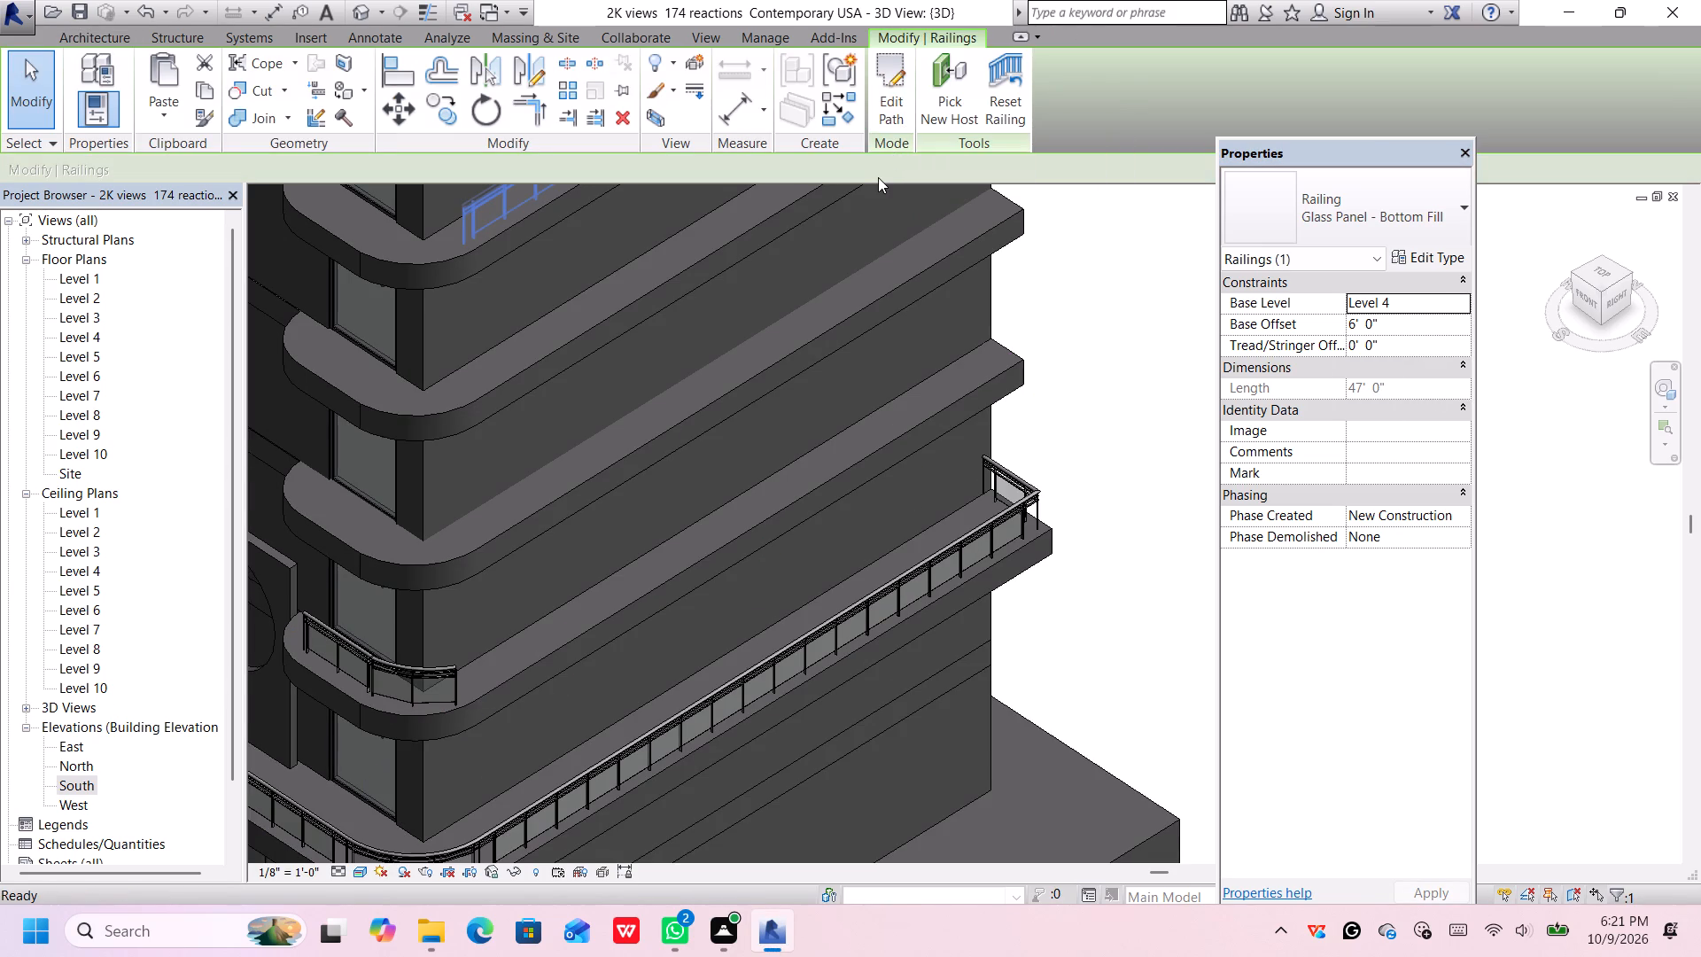
# Nudge the long straight railing down the view until it lines up with the height of the Level 4 balcony.
pyautogui.press('Down')
pyautogui.press('Down')
pyautogui.press('Down')
pyautogui.press('Down')
pyautogui.press('Down')
pyautogui.press('Down')
pyautogui.press('Down')
pyautogui.press('Down')
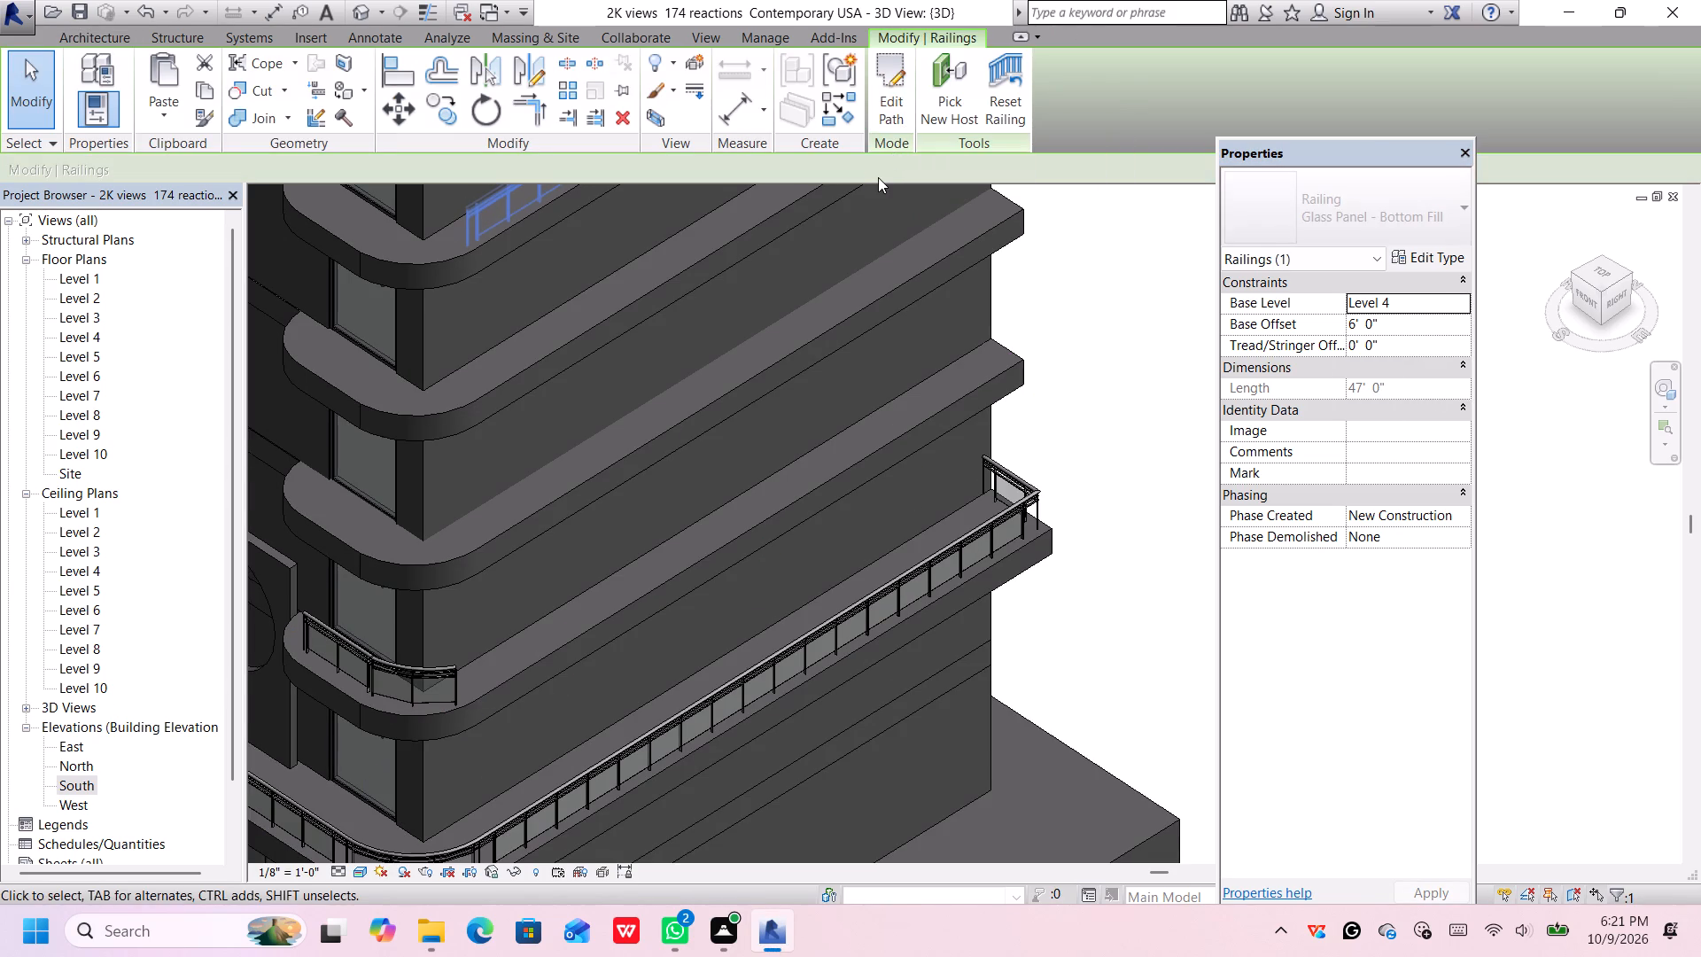
pyautogui.press('Down')
pyautogui.press('Down')
pyautogui.press('Down')
pyautogui.press('Down')
pyautogui.press('Down')
pyautogui.press('Down')
pyautogui.press('Down')
pyautogui.press('Down')
pyautogui.press('Down')
pyautogui.press('Down')
pyautogui.press('Down')
pyautogui.press('Down')
pyautogui.press('Down')
pyautogui.press('Down')
pyautogui.press('Down')
pyautogui.press('Down')
pyautogui.press('Down')
pyautogui.press('Down')
pyautogui.press('Down')
pyautogui.press('Down')
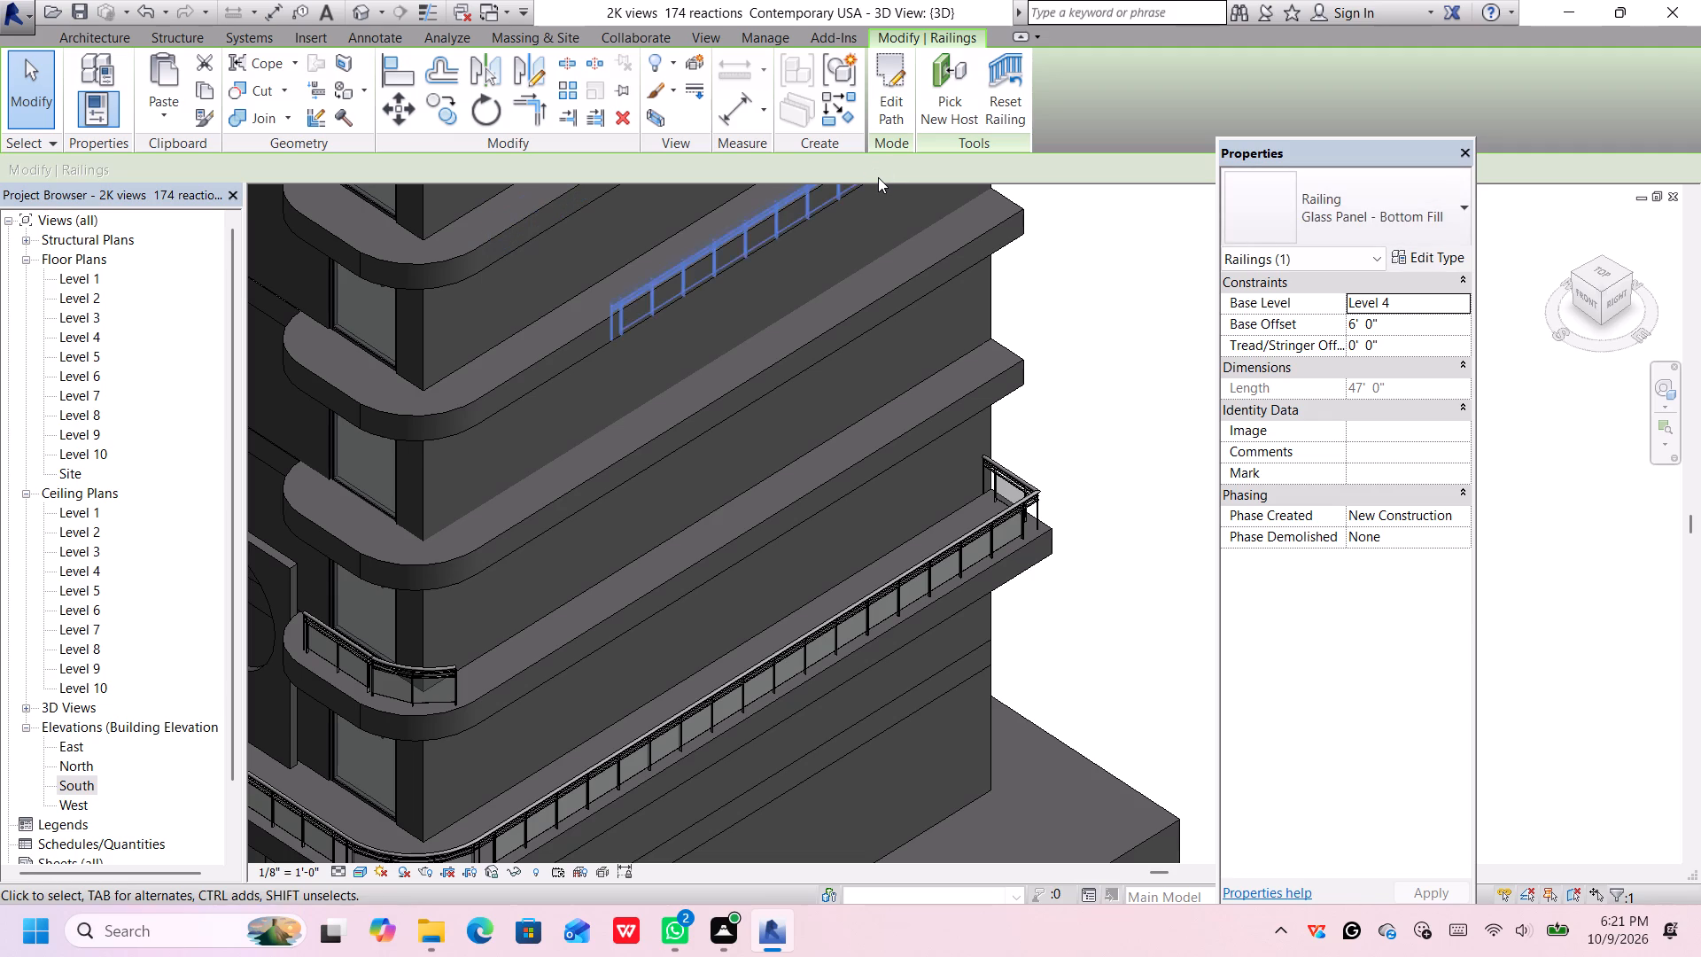
pyautogui.scroll(-1, 1067, 384)
pyautogui.scroll(1, 1068, 384)
pyautogui.scroll(-8, 1068, 384)
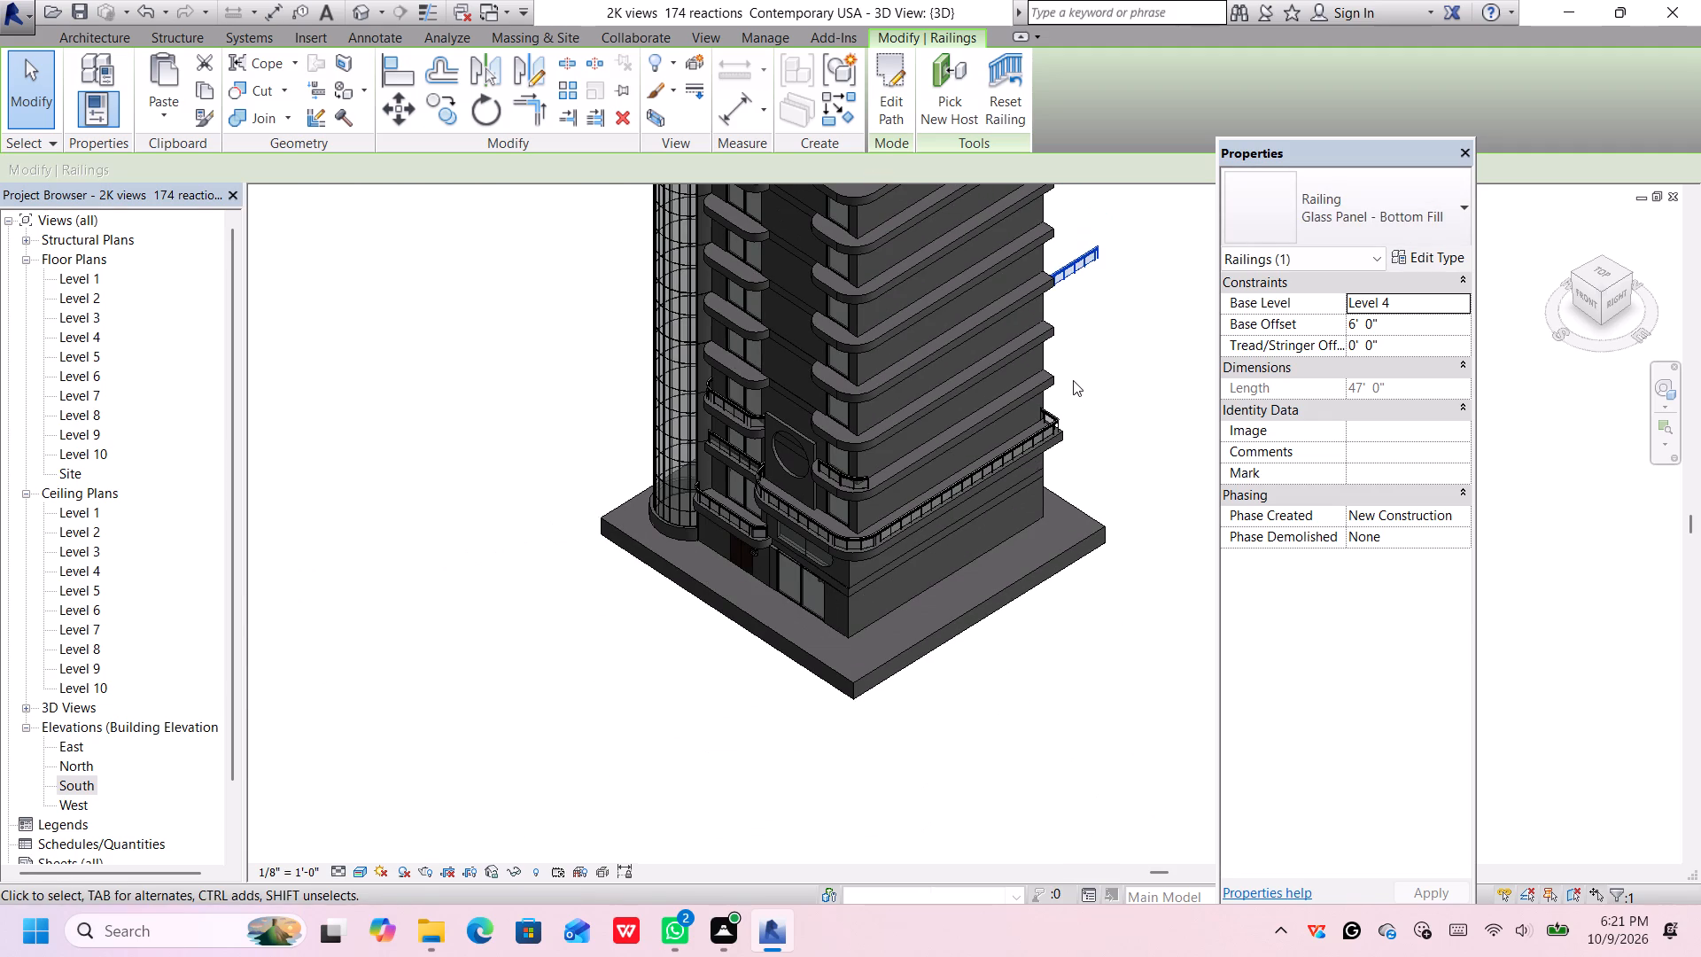
pyautogui.press('Down')
pyautogui.press('Down')
pyautogui.press('Down')
pyautogui.press('Down')
pyautogui.press('Down')
pyautogui.press('Down')
pyautogui.press('Down')
pyautogui.press('Down')
pyautogui.press('Down')
pyautogui.press('Down')
pyautogui.press('Down')
pyautogui.press('Down')
pyautogui.press('Down')
pyautogui.press('Down')
pyautogui.press('Down')
pyautogui.press('Down')
pyautogui.press('Down')
pyautogui.press('Down')
pyautogui.press('Down')
pyautogui.press('Down')
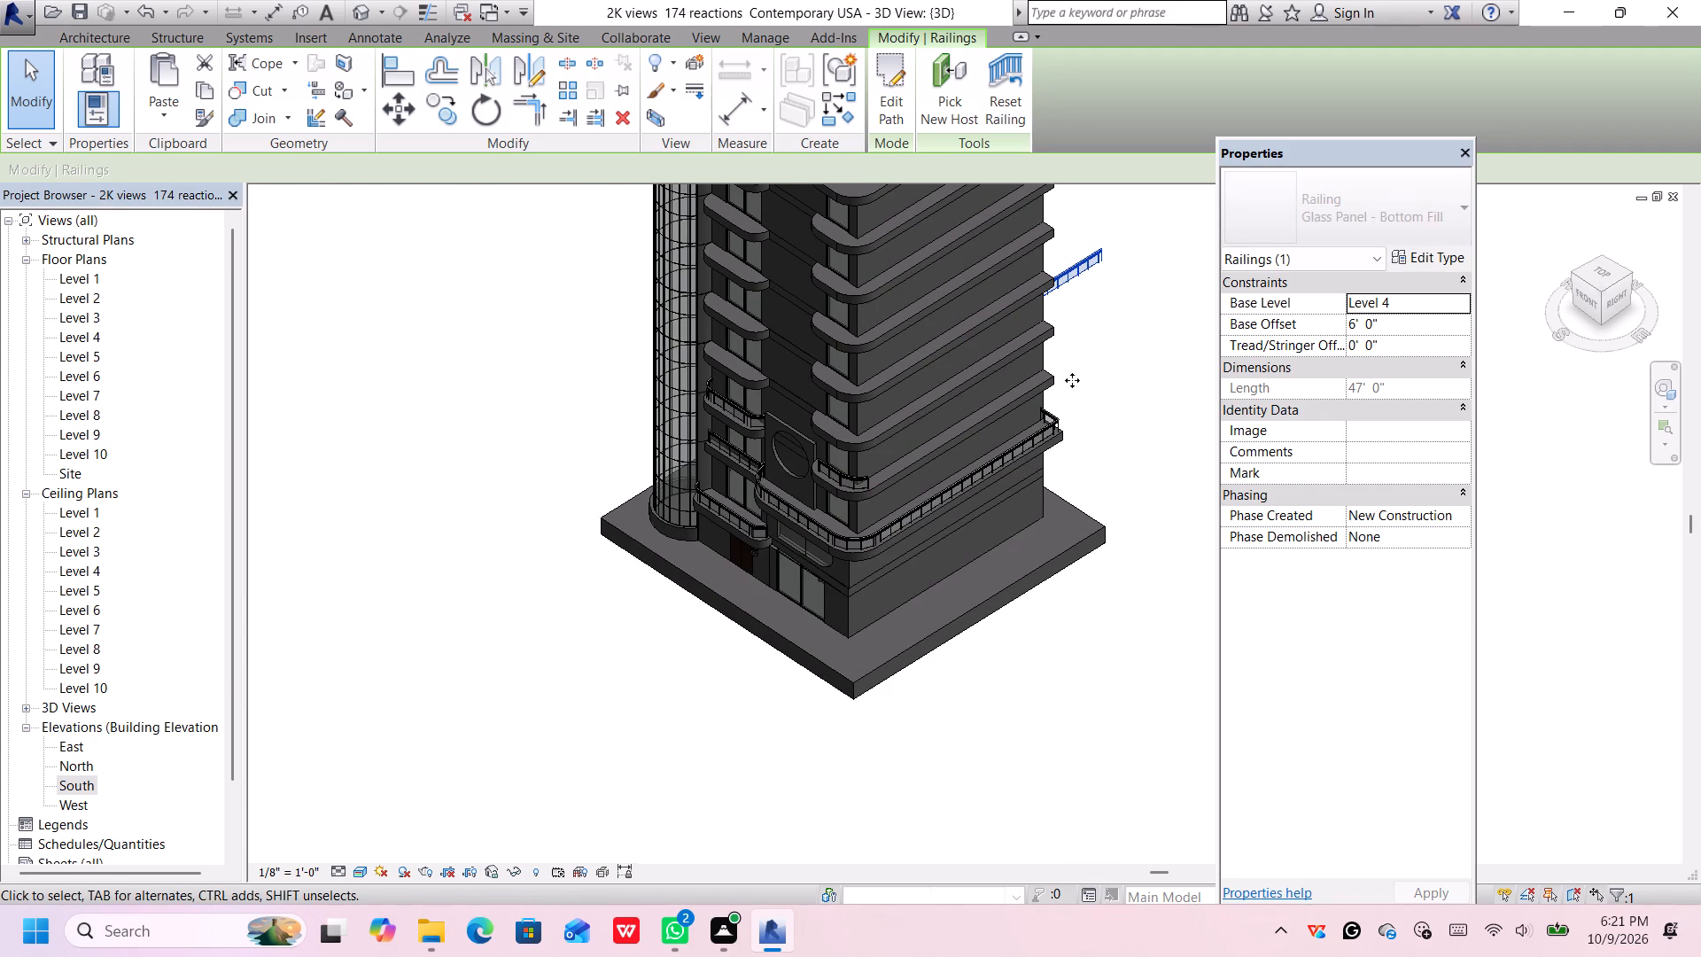
pyautogui.press('Up')
pyautogui.press('Up')
pyautogui.press('Up')
pyautogui.press('Up')
pyautogui.press('Up')
pyautogui.press('Up')
pyautogui.press('Up')
pyautogui.press('Up')
pyautogui.press('Up')
pyautogui.press('Up')
pyautogui.press('Up')
pyautogui.press('Up')
pyautogui.press('Up')
pyautogui.press('Up')
pyautogui.press('Up')
pyautogui.press('Up')
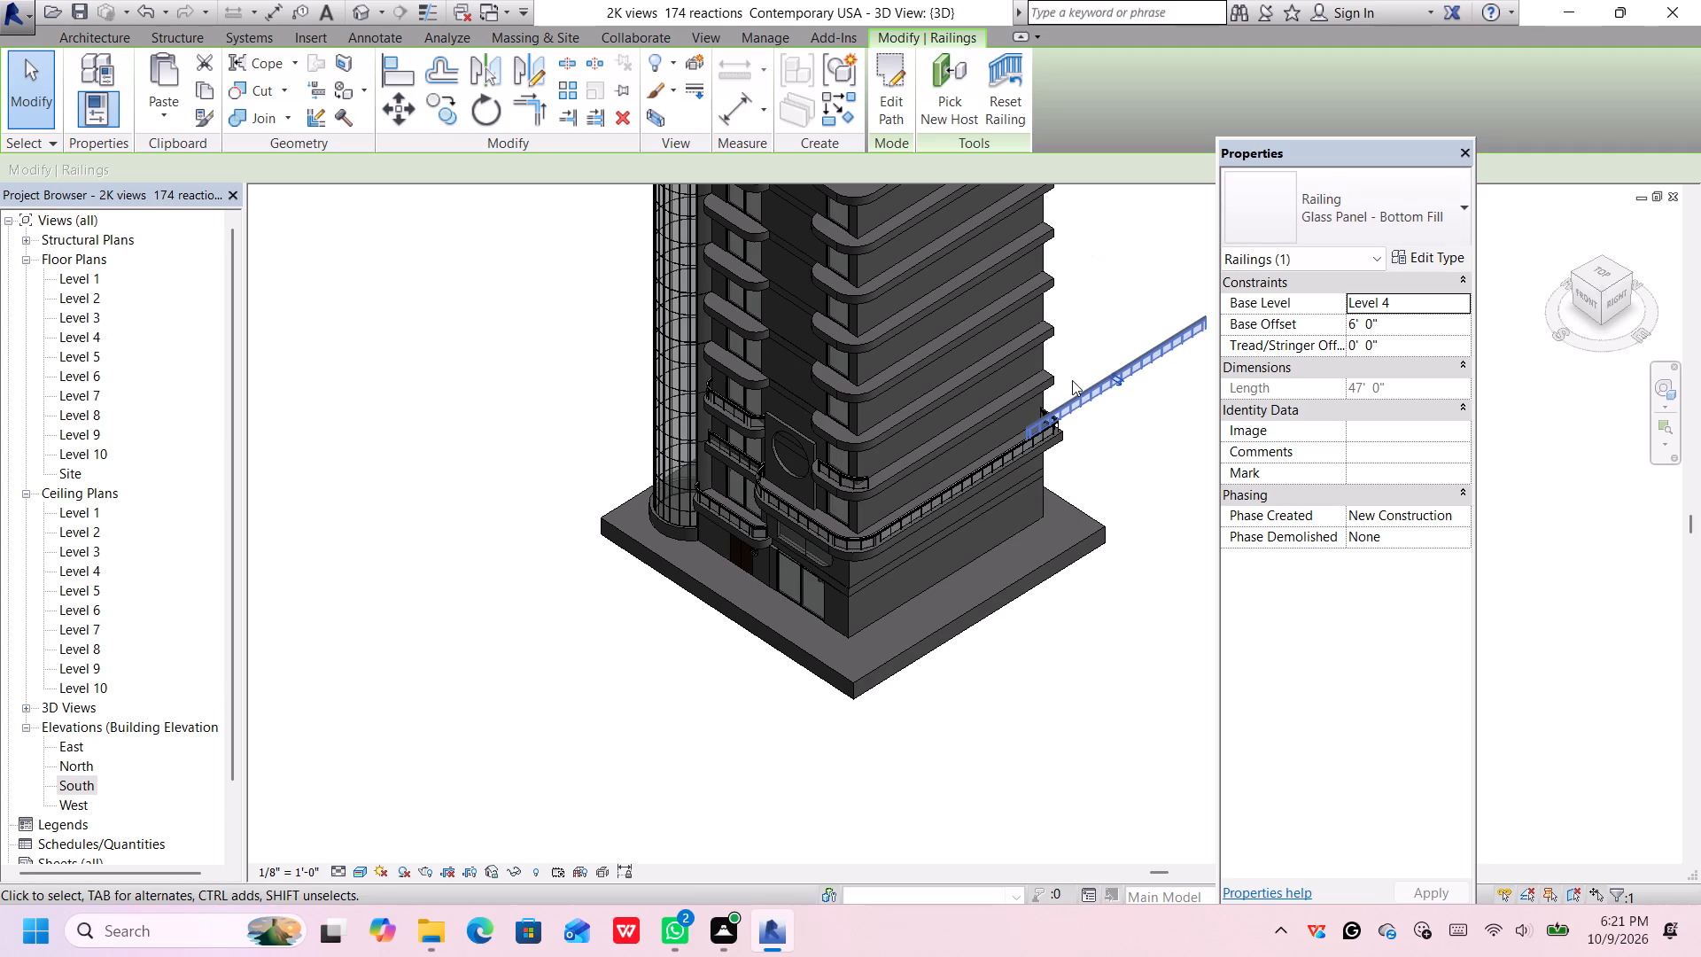
# Nudge the long straight railing sideways onto the balcony's long side edge so it meets the curved corner railing.
pyautogui.press('Left')
pyautogui.press('Left')
pyautogui.press('Left')
pyautogui.press('Left')
pyautogui.press('Left')
pyautogui.press('Left')
pyautogui.press('Left')
pyautogui.press('Left')
pyautogui.press('Left')
pyautogui.press('Left')
pyautogui.press('Left')
pyautogui.press('Left')
pyautogui.press('Left')
pyautogui.press('Left')
pyautogui.press('Left')
pyautogui.press('Left')
pyautogui.press('Left')
pyautogui.press('Left')
pyautogui.press('Left')
pyautogui.press('Left')
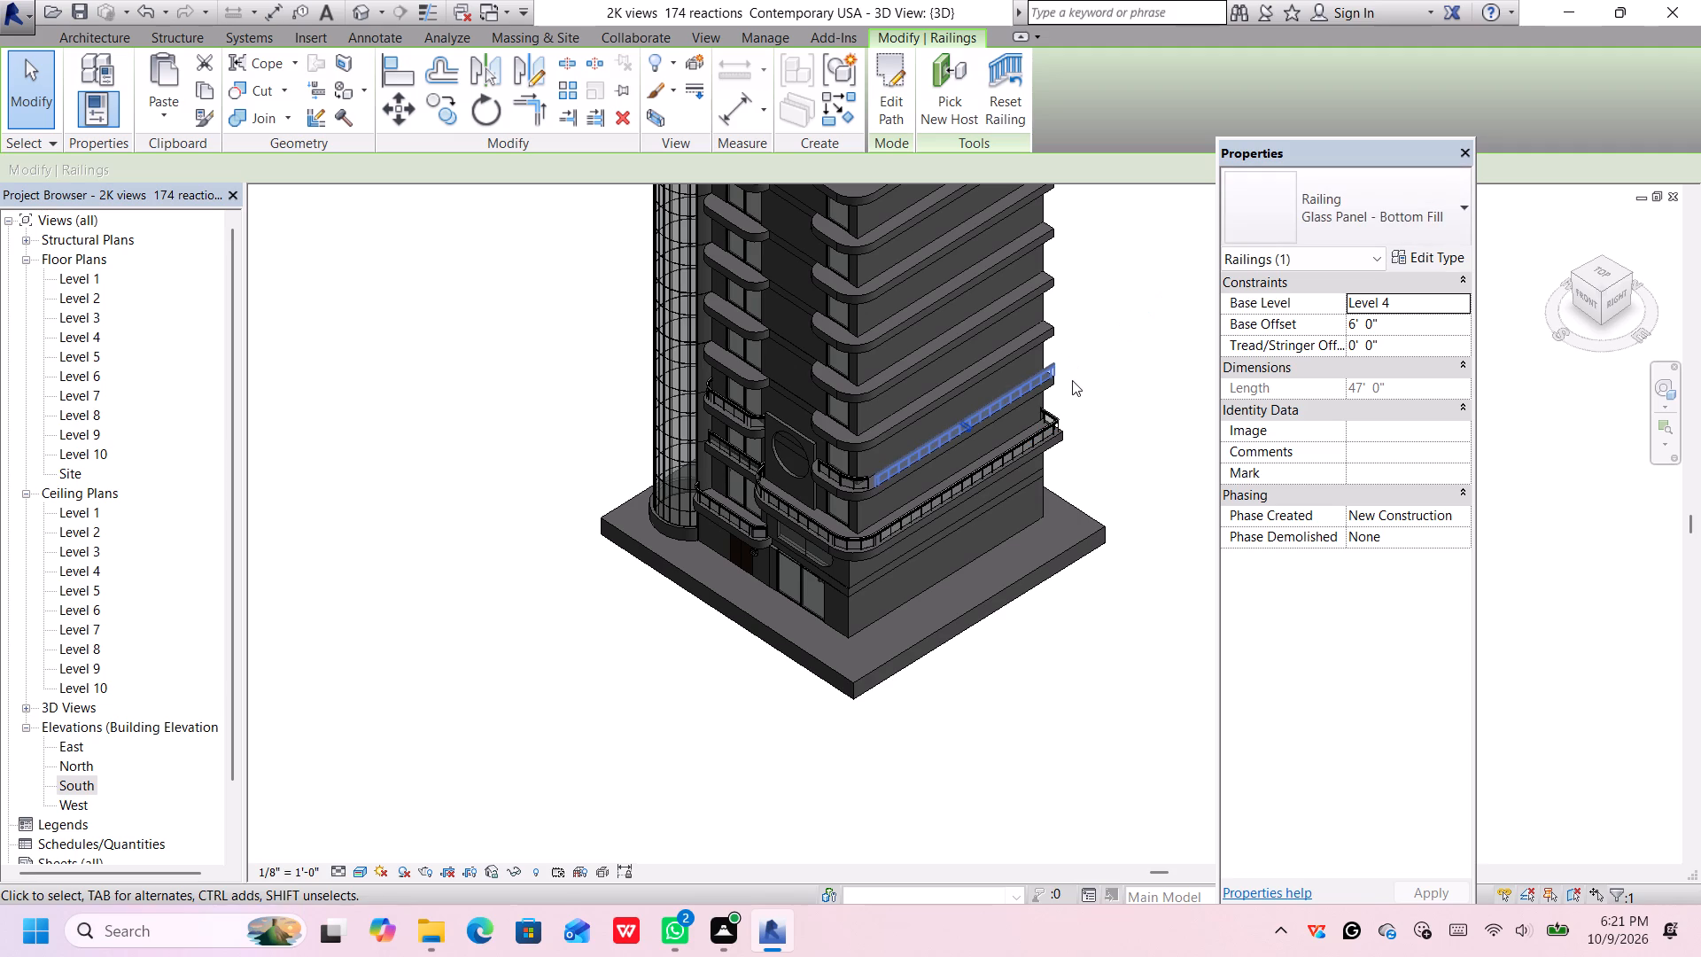
pyautogui.press('Up')
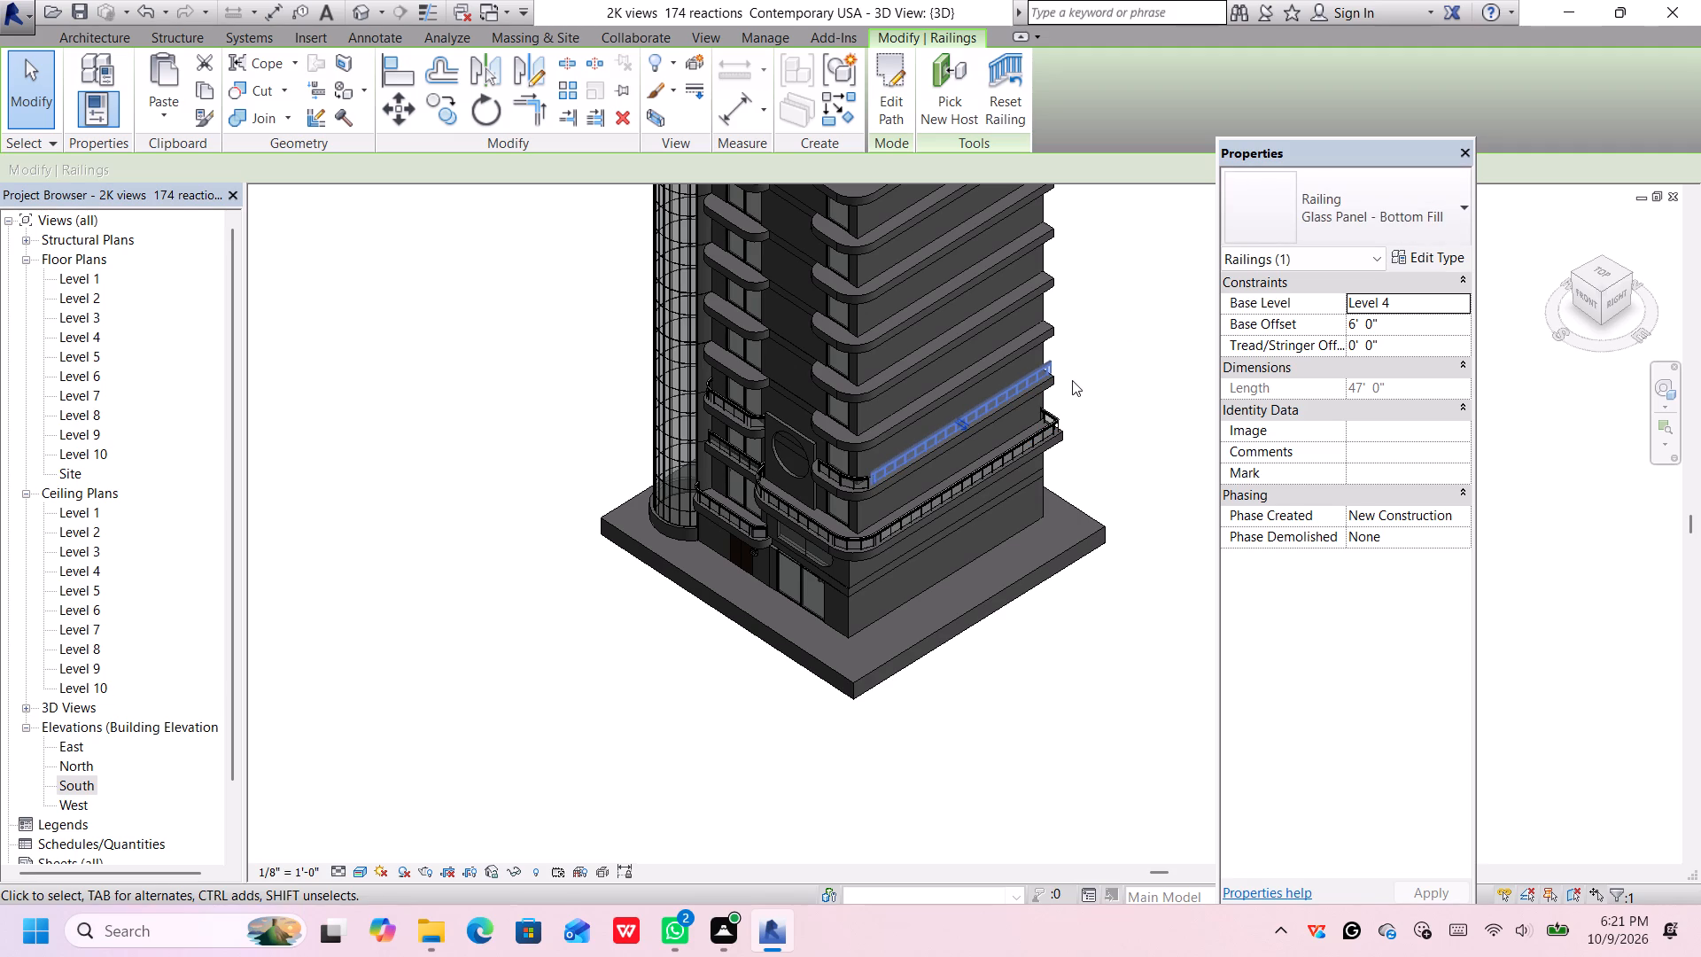
pyautogui.press('Left')
pyautogui.scroll(7, 1039, 386)
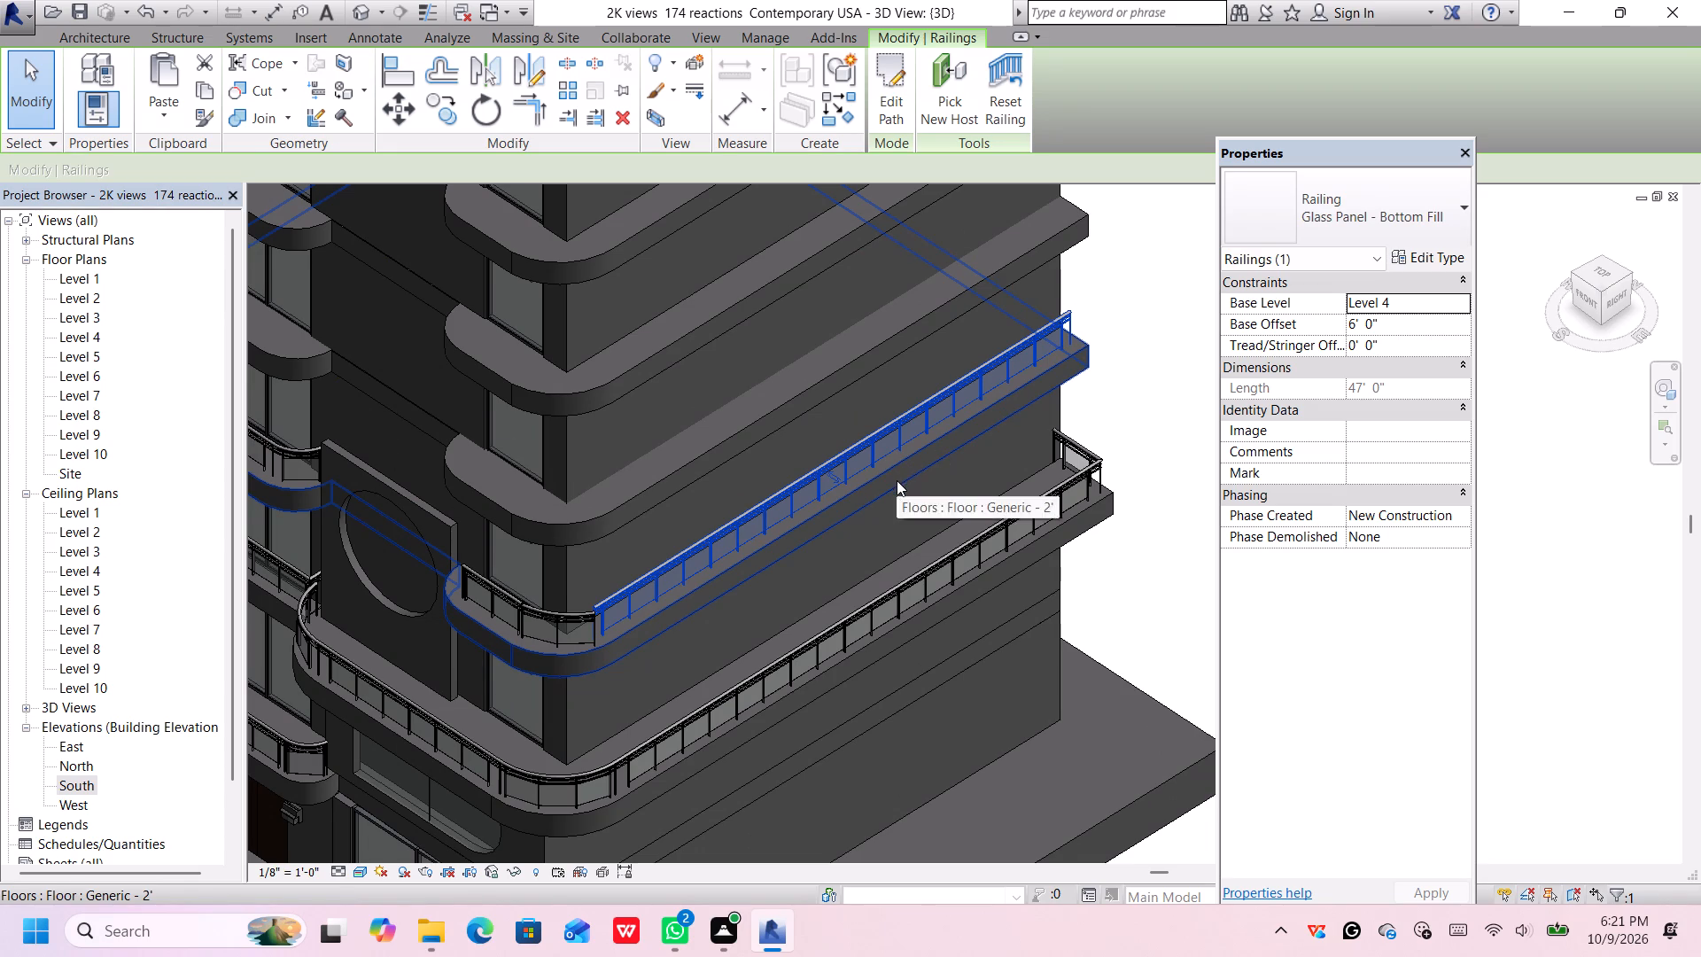
pyautogui.moveTo(897, 482); pyautogui.dragTo(892, 428, button='middle')
pyautogui.press('Left')
pyautogui.press('Down')
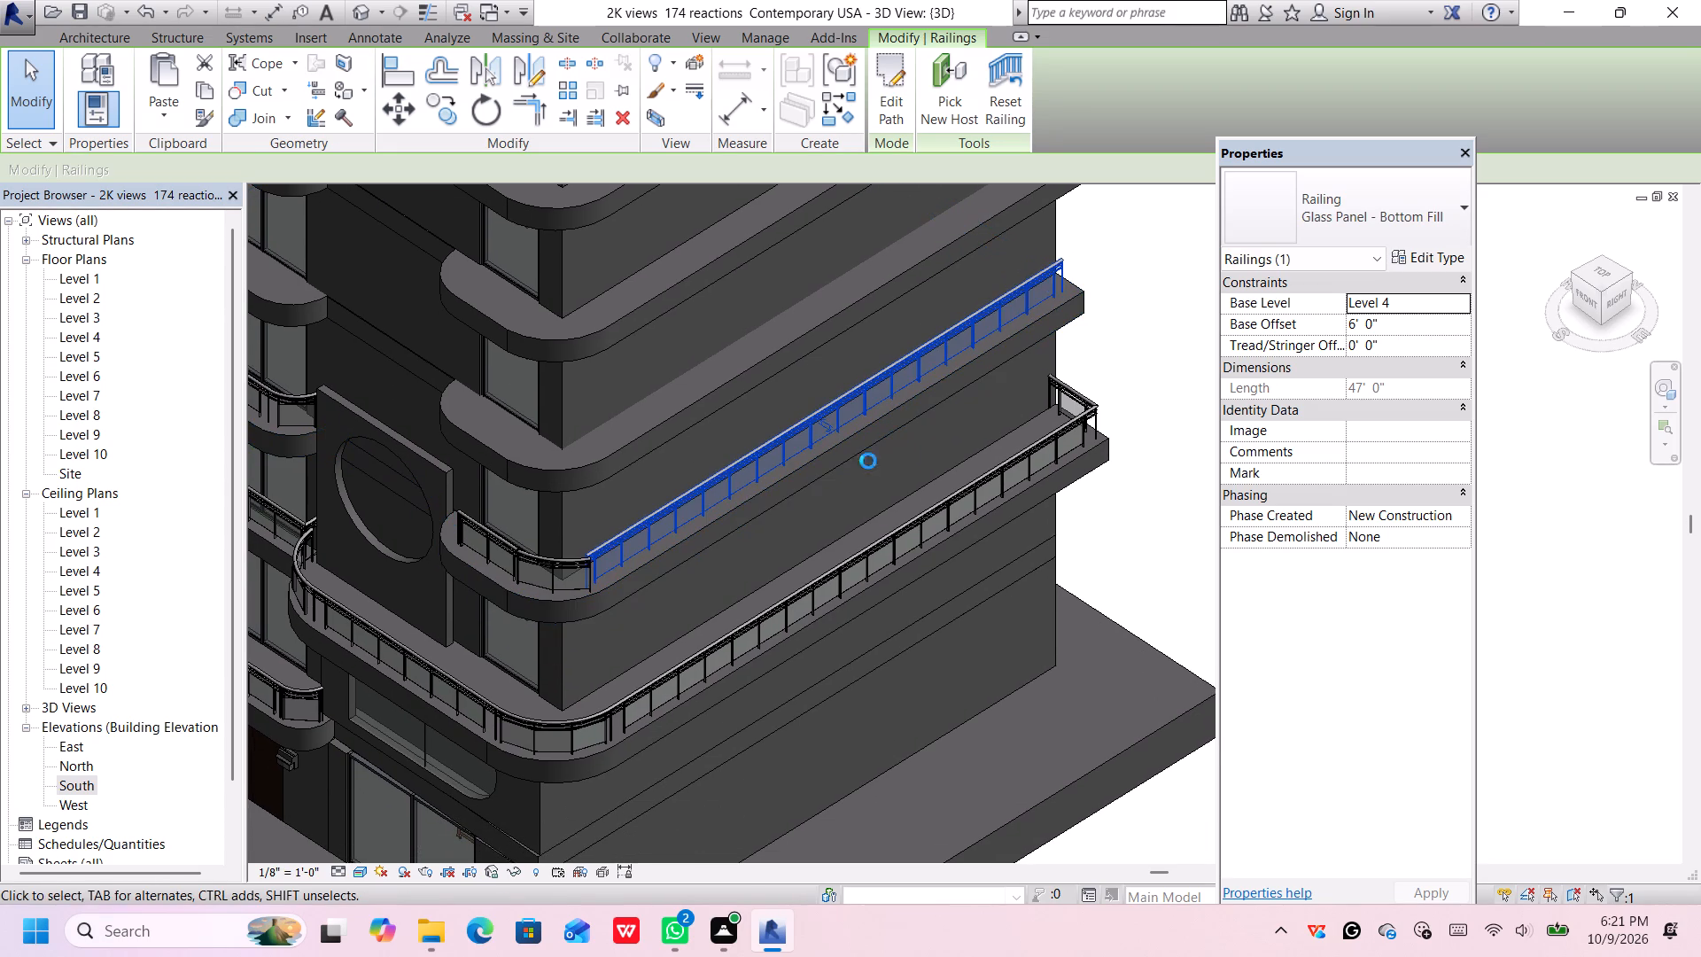
pyautogui.click(1132, 288)
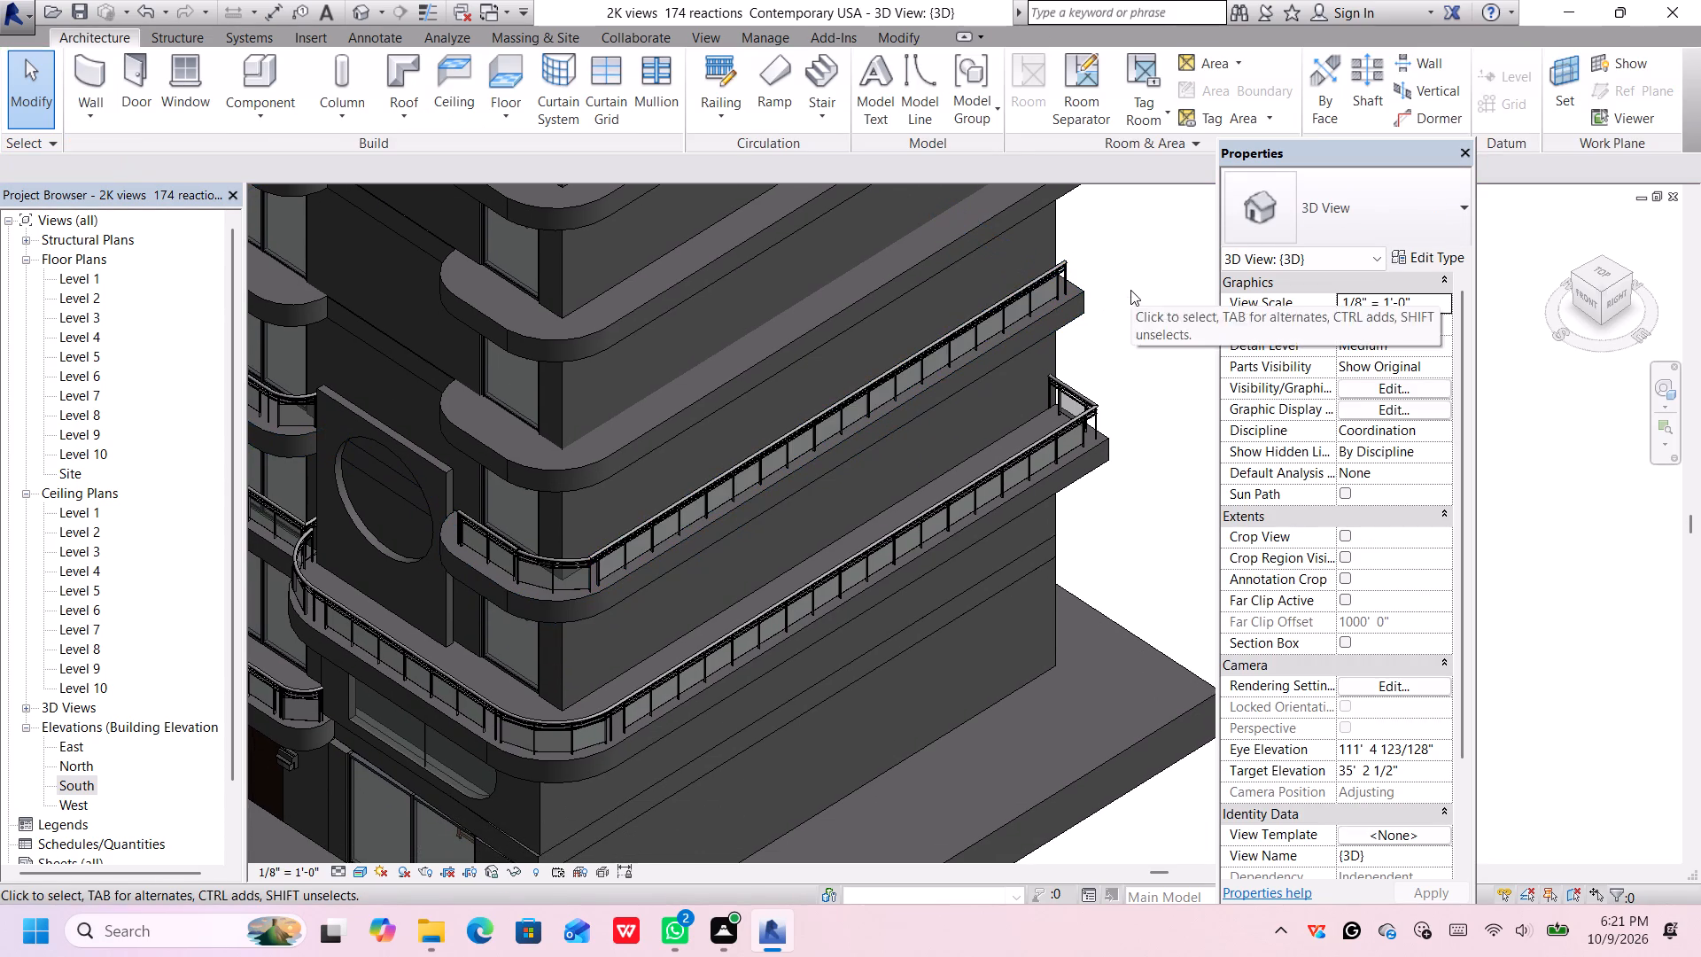
# View the tower from the front, open the South elevation and dismiss the pop-up notification card.
pyautogui.scroll(-6, 1130, 290)
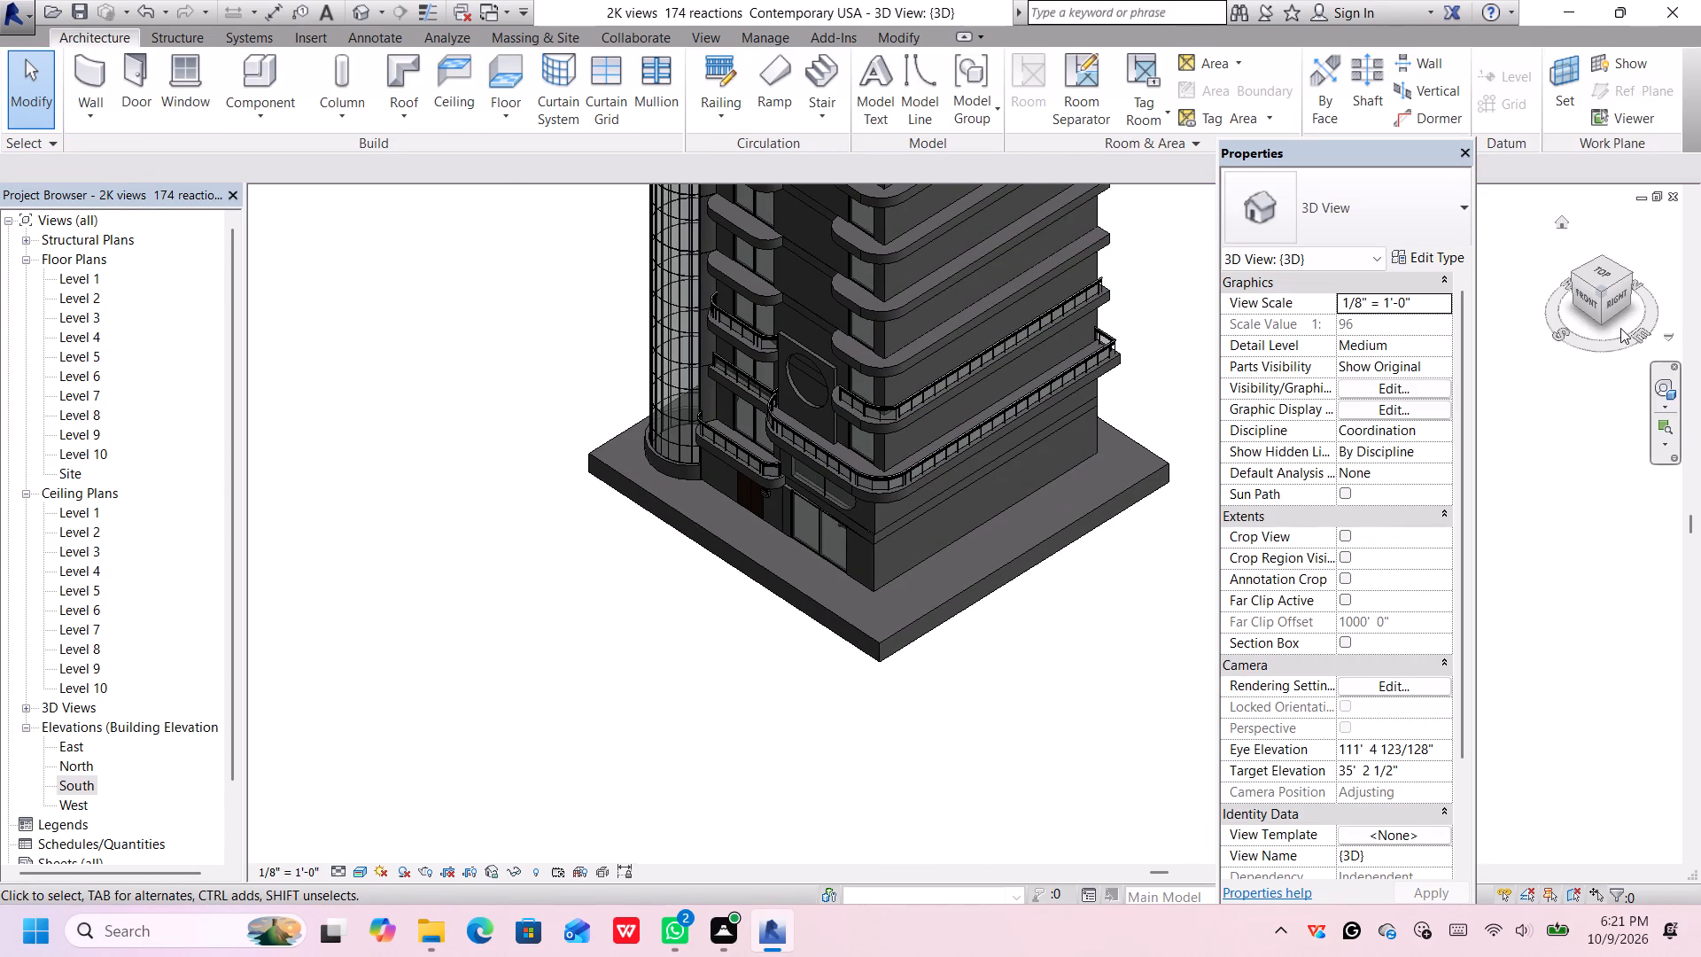
pyautogui.click(1585, 299)
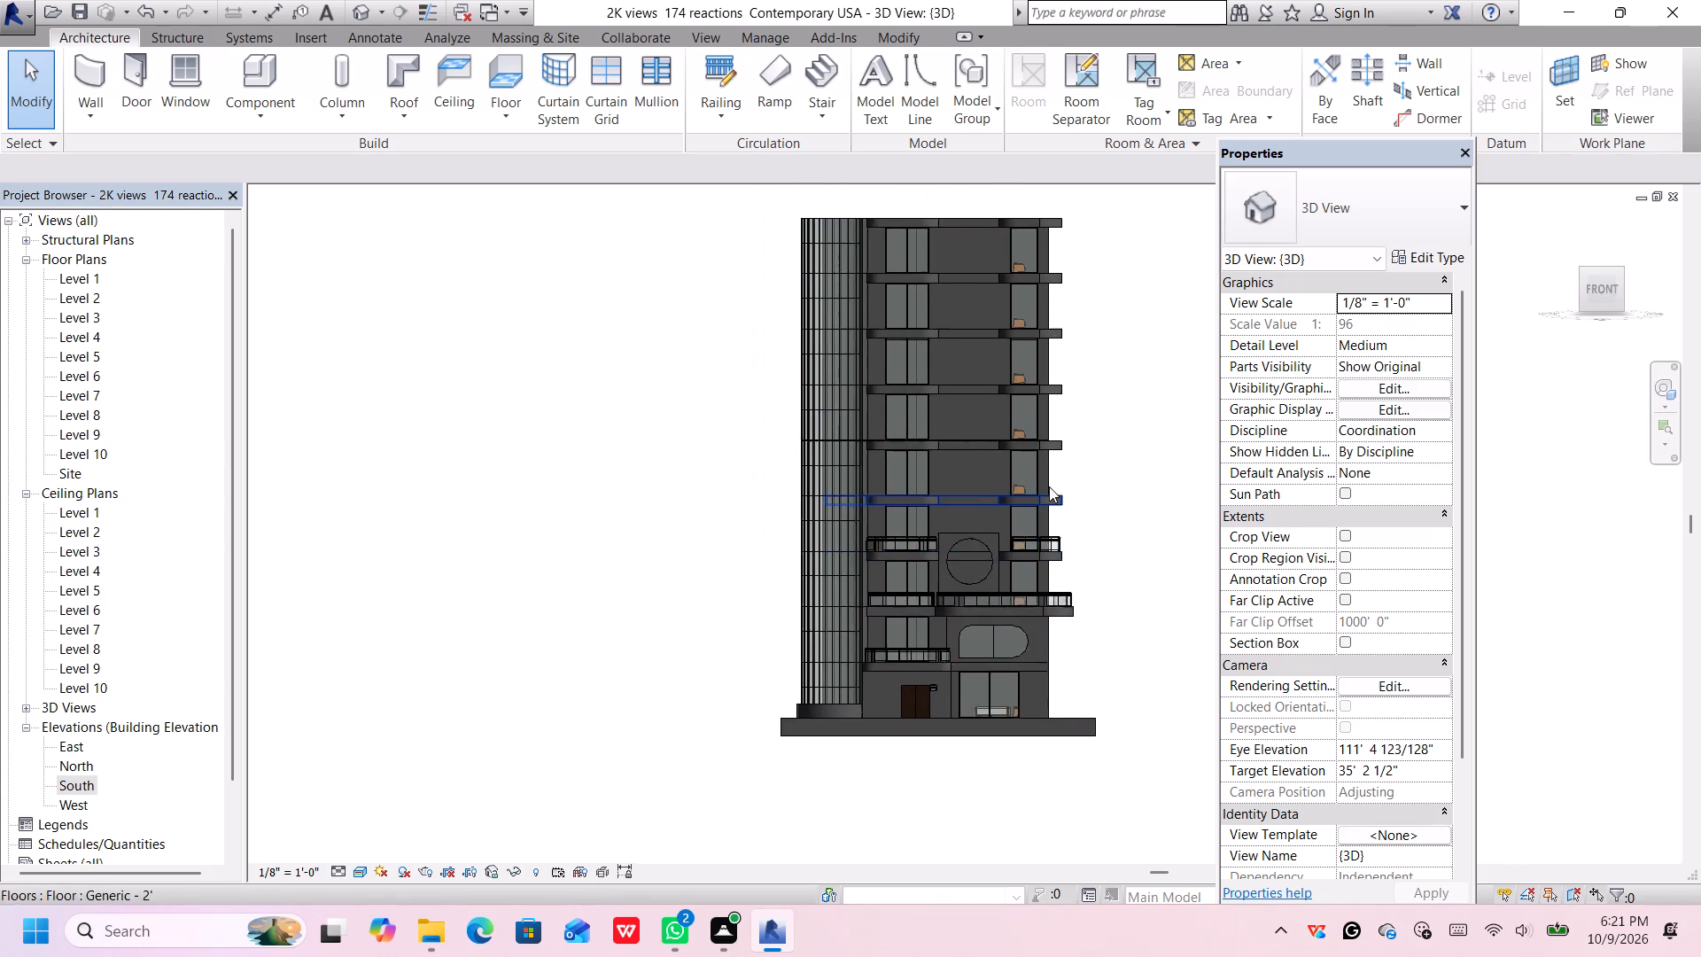
pyautogui.moveTo(1050, 486); pyautogui.dragTo(807, 481, button='middle')
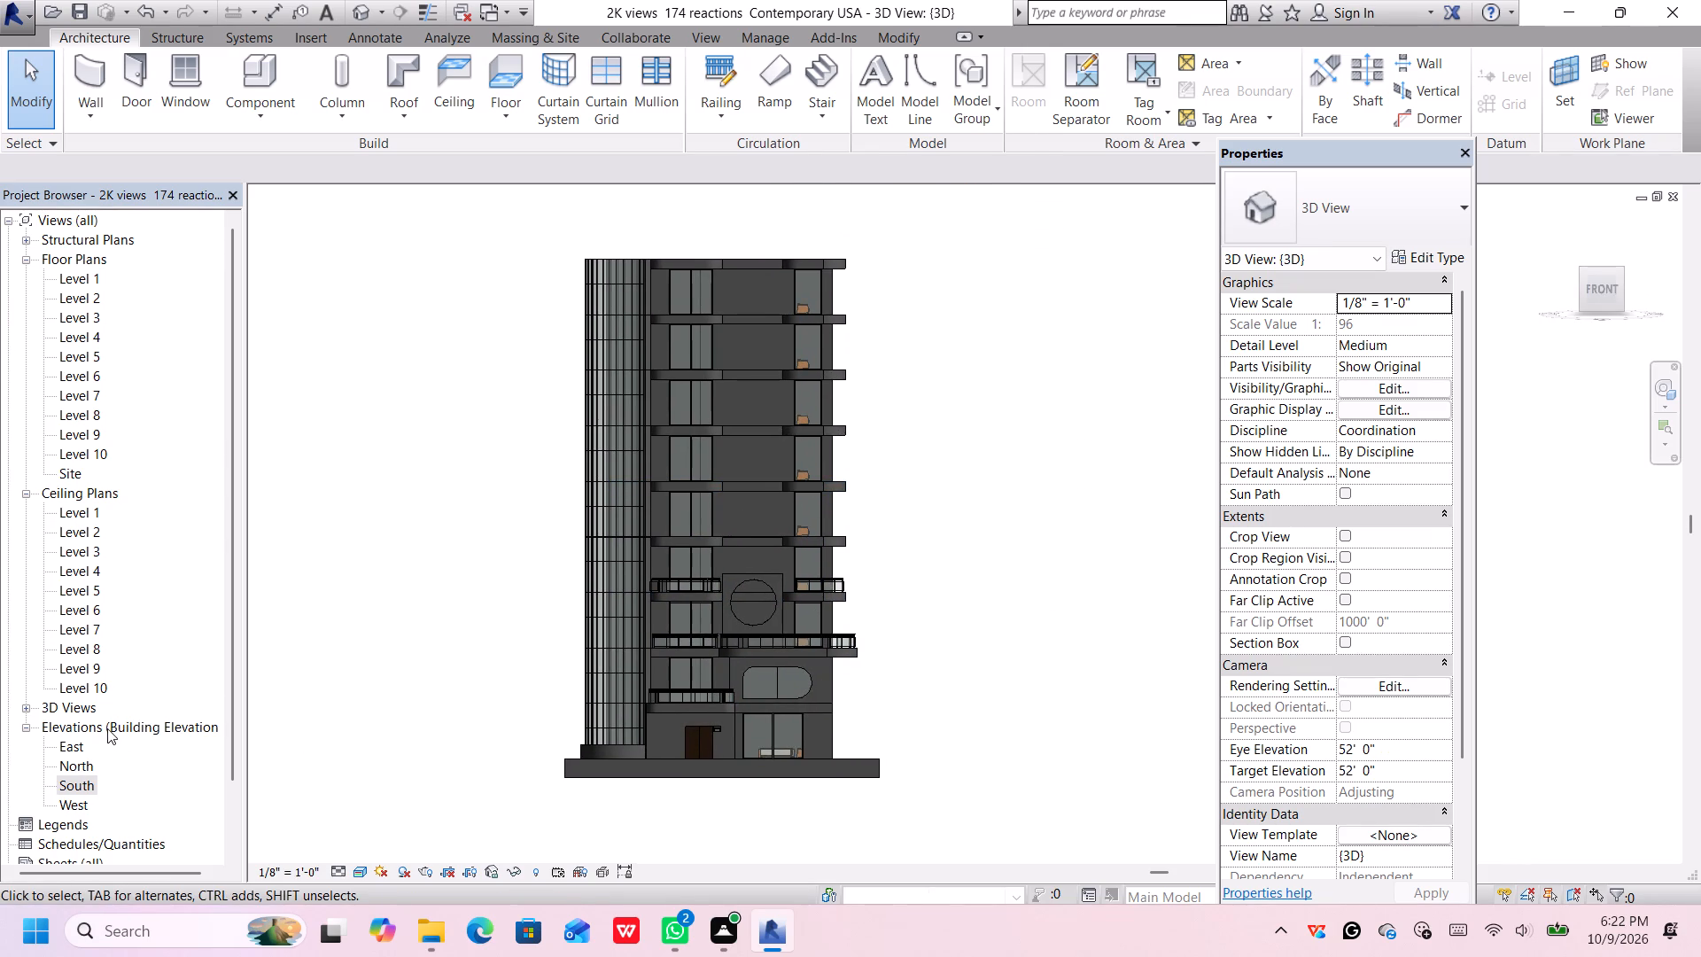
pyautogui.doubleClick(63, 785)
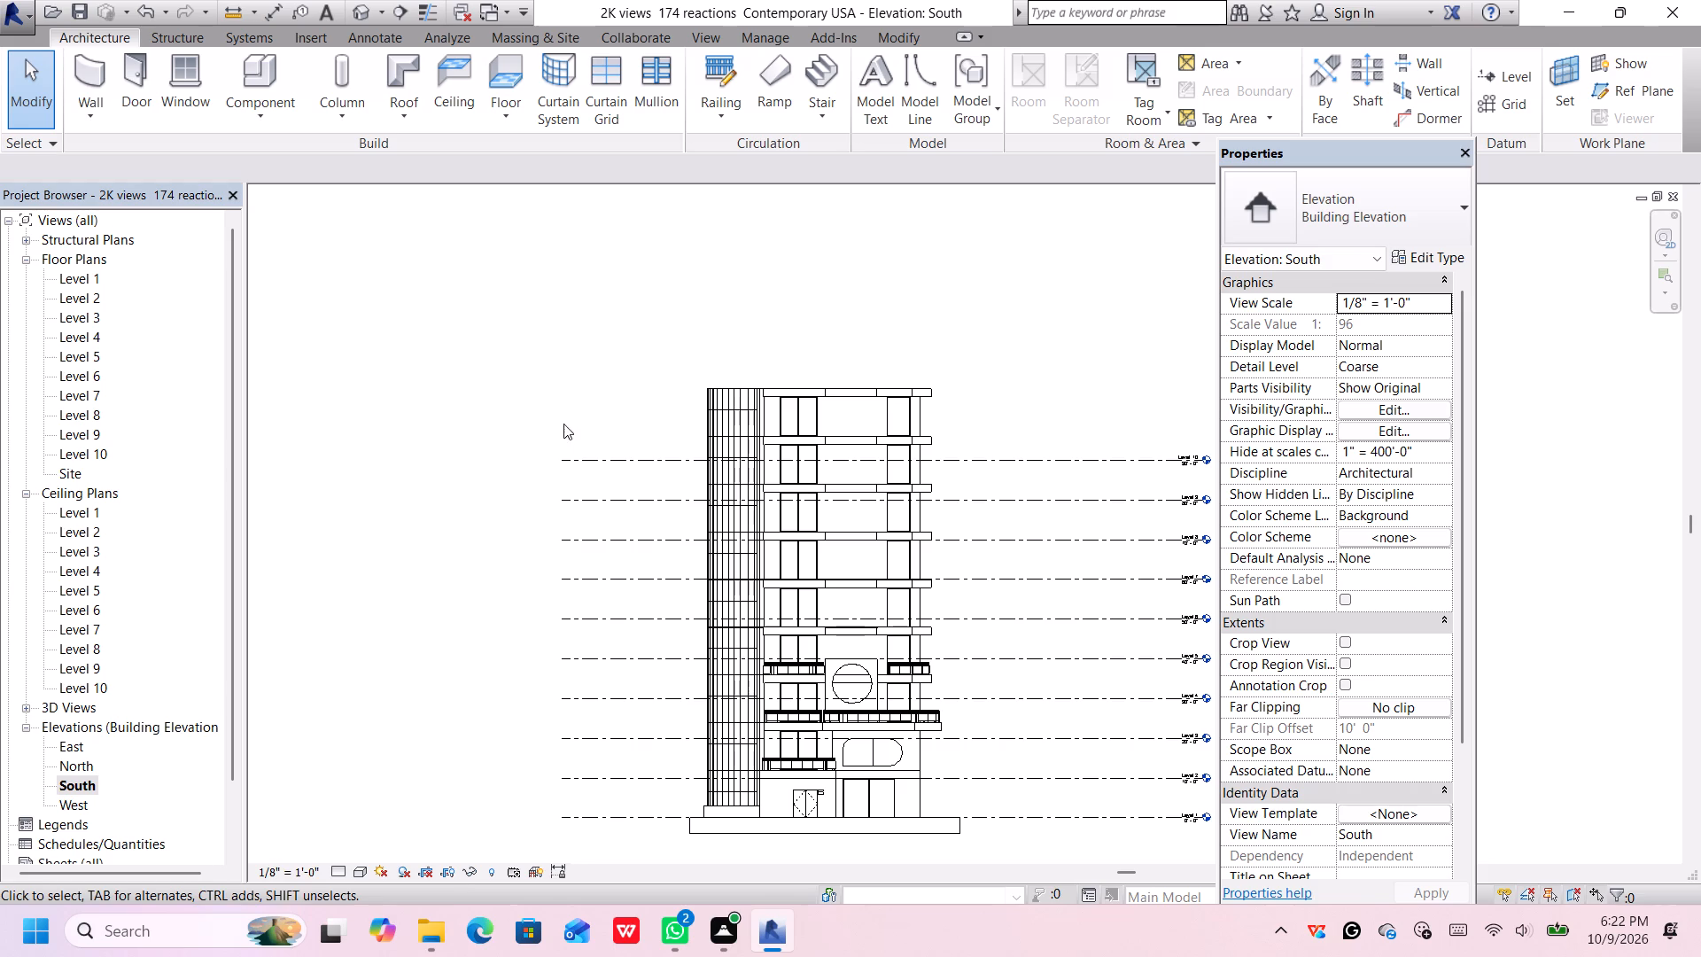
pyautogui.moveTo(553, 448); pyautogui.dragTo(501, 371, button='middle')
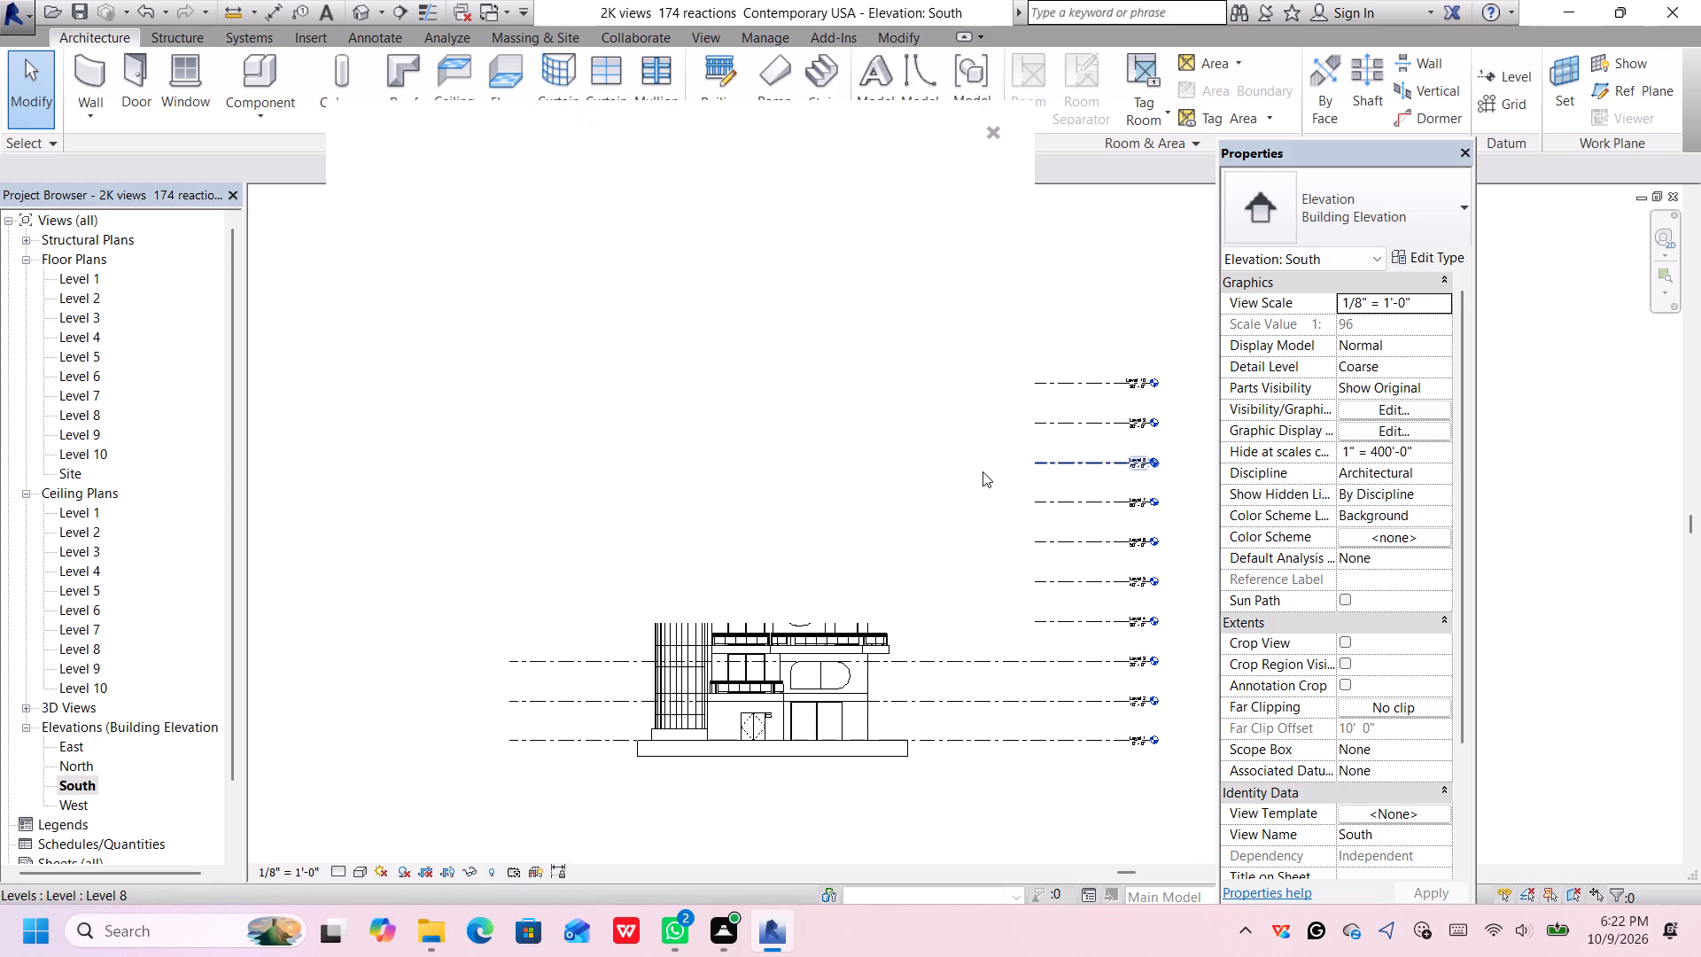
pyautogui.click(994, 136)
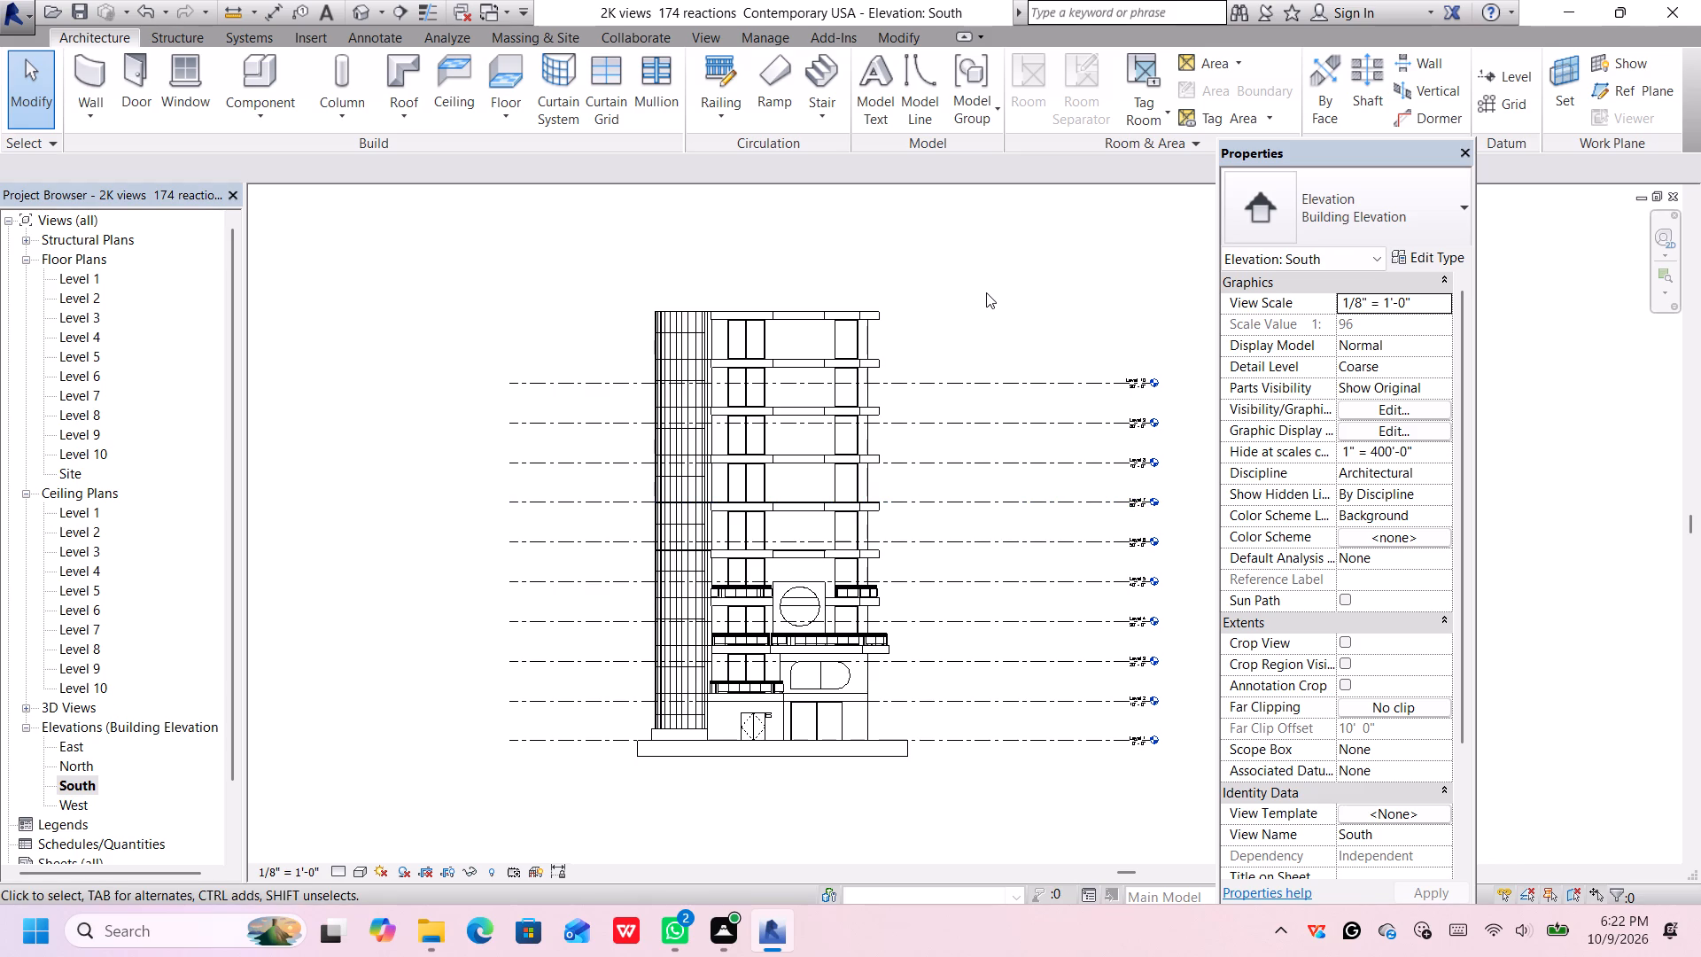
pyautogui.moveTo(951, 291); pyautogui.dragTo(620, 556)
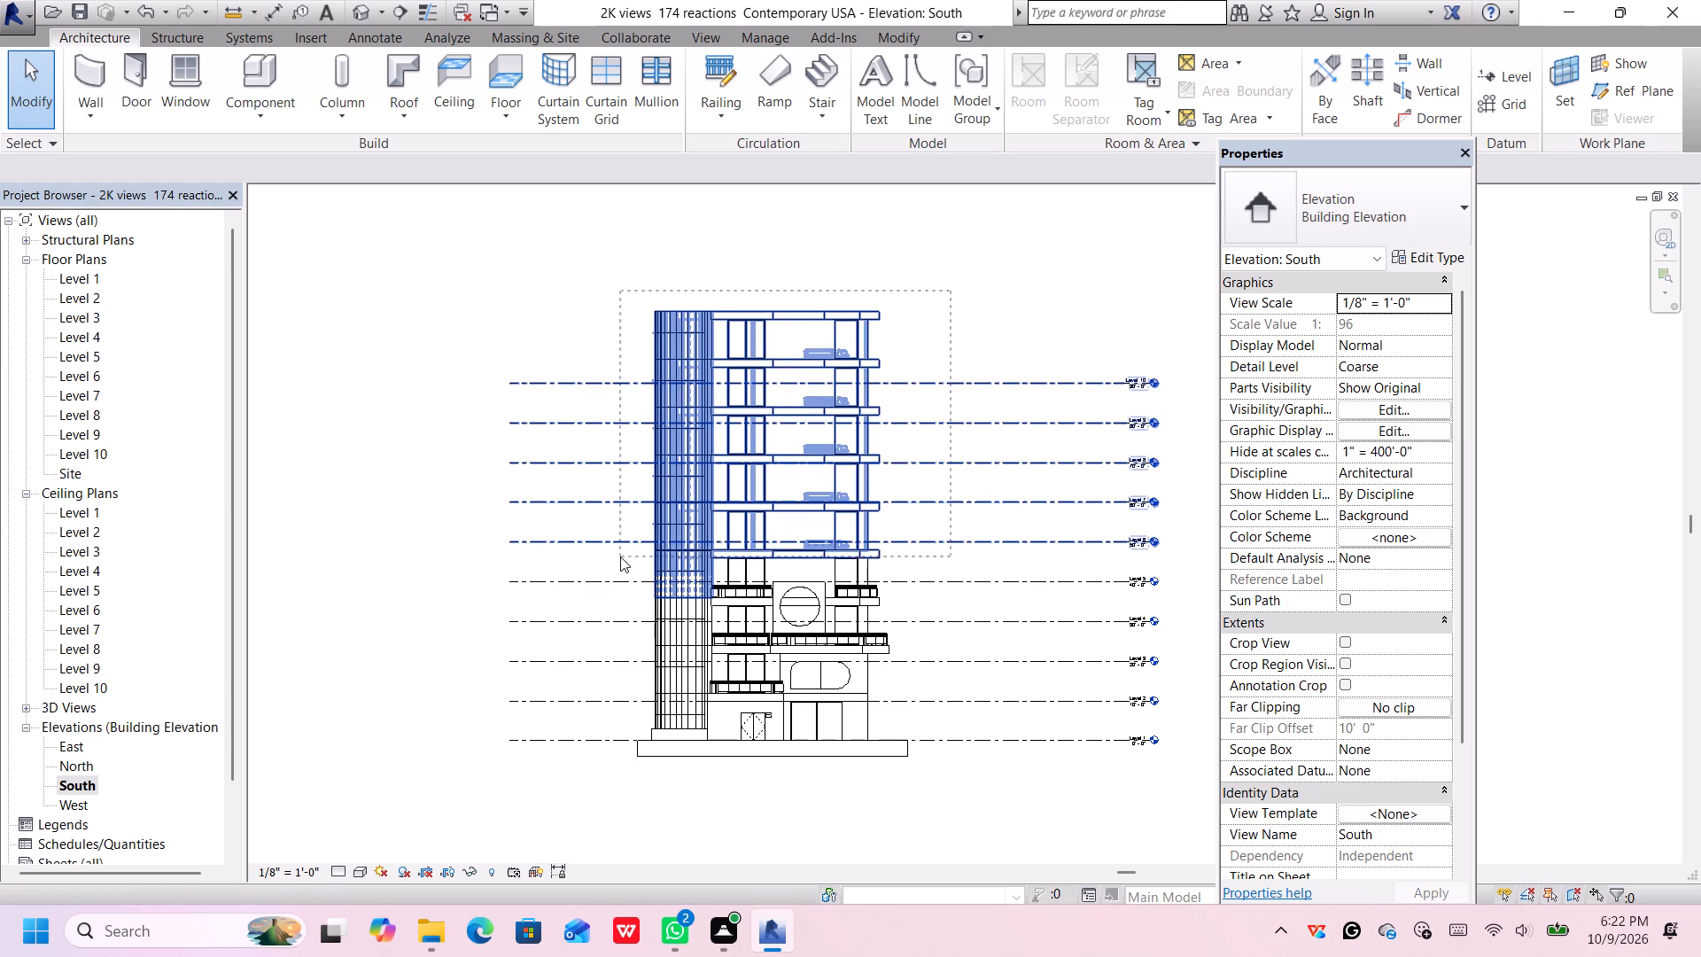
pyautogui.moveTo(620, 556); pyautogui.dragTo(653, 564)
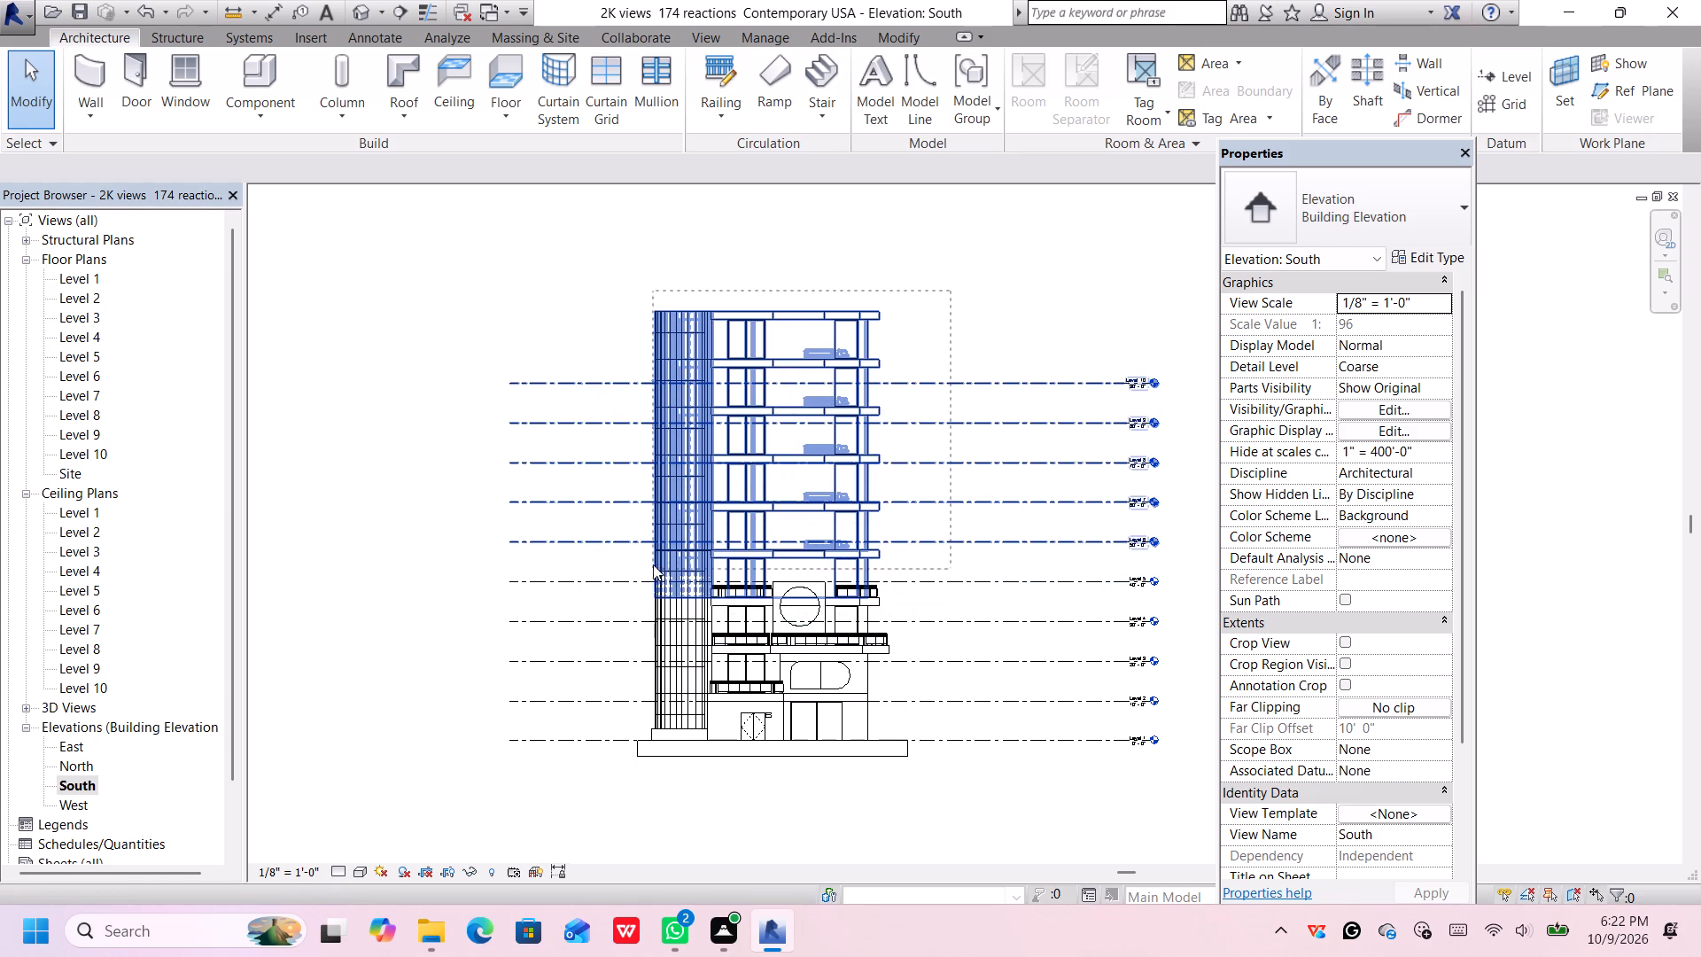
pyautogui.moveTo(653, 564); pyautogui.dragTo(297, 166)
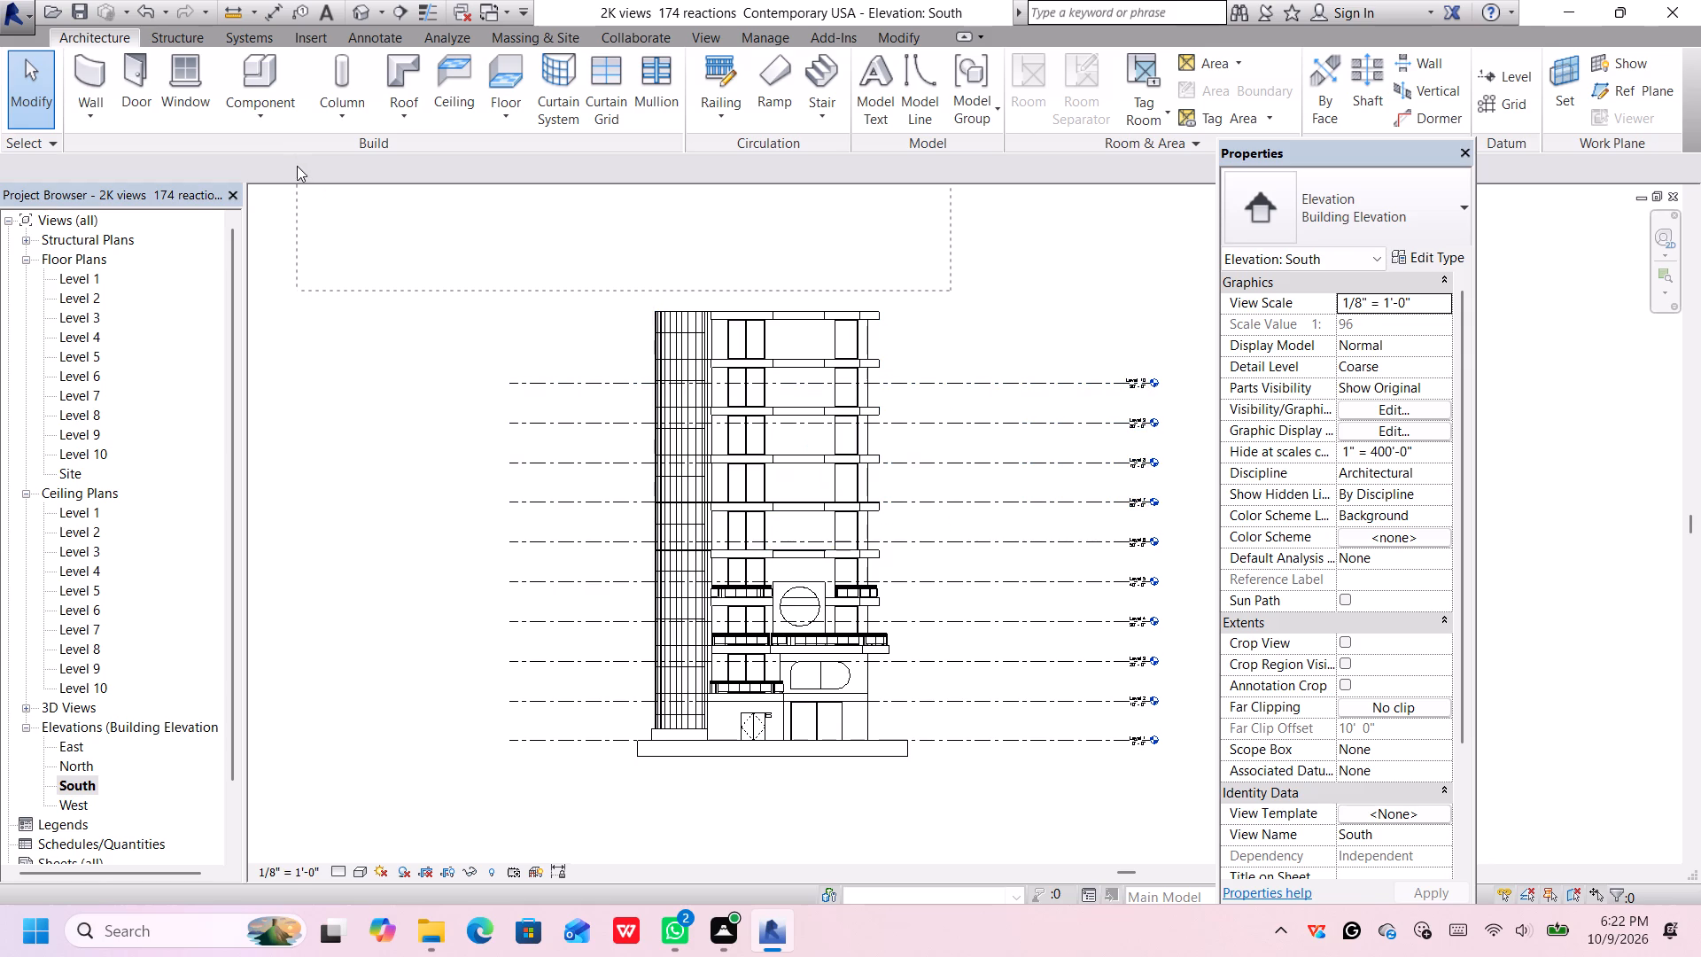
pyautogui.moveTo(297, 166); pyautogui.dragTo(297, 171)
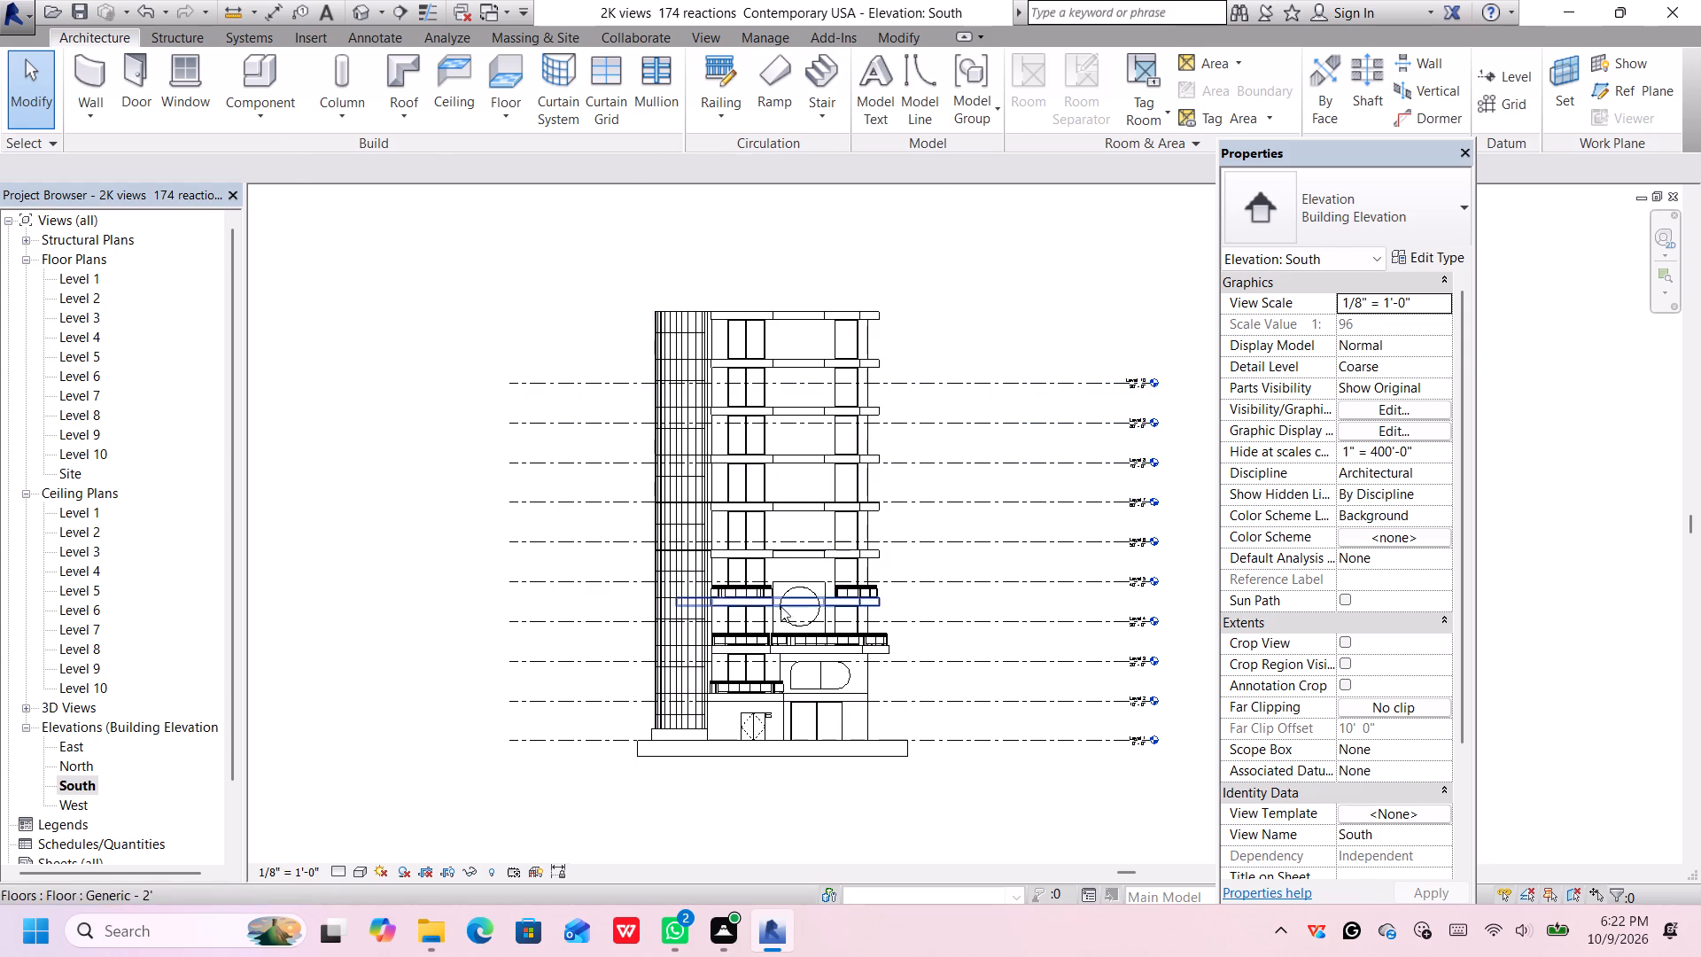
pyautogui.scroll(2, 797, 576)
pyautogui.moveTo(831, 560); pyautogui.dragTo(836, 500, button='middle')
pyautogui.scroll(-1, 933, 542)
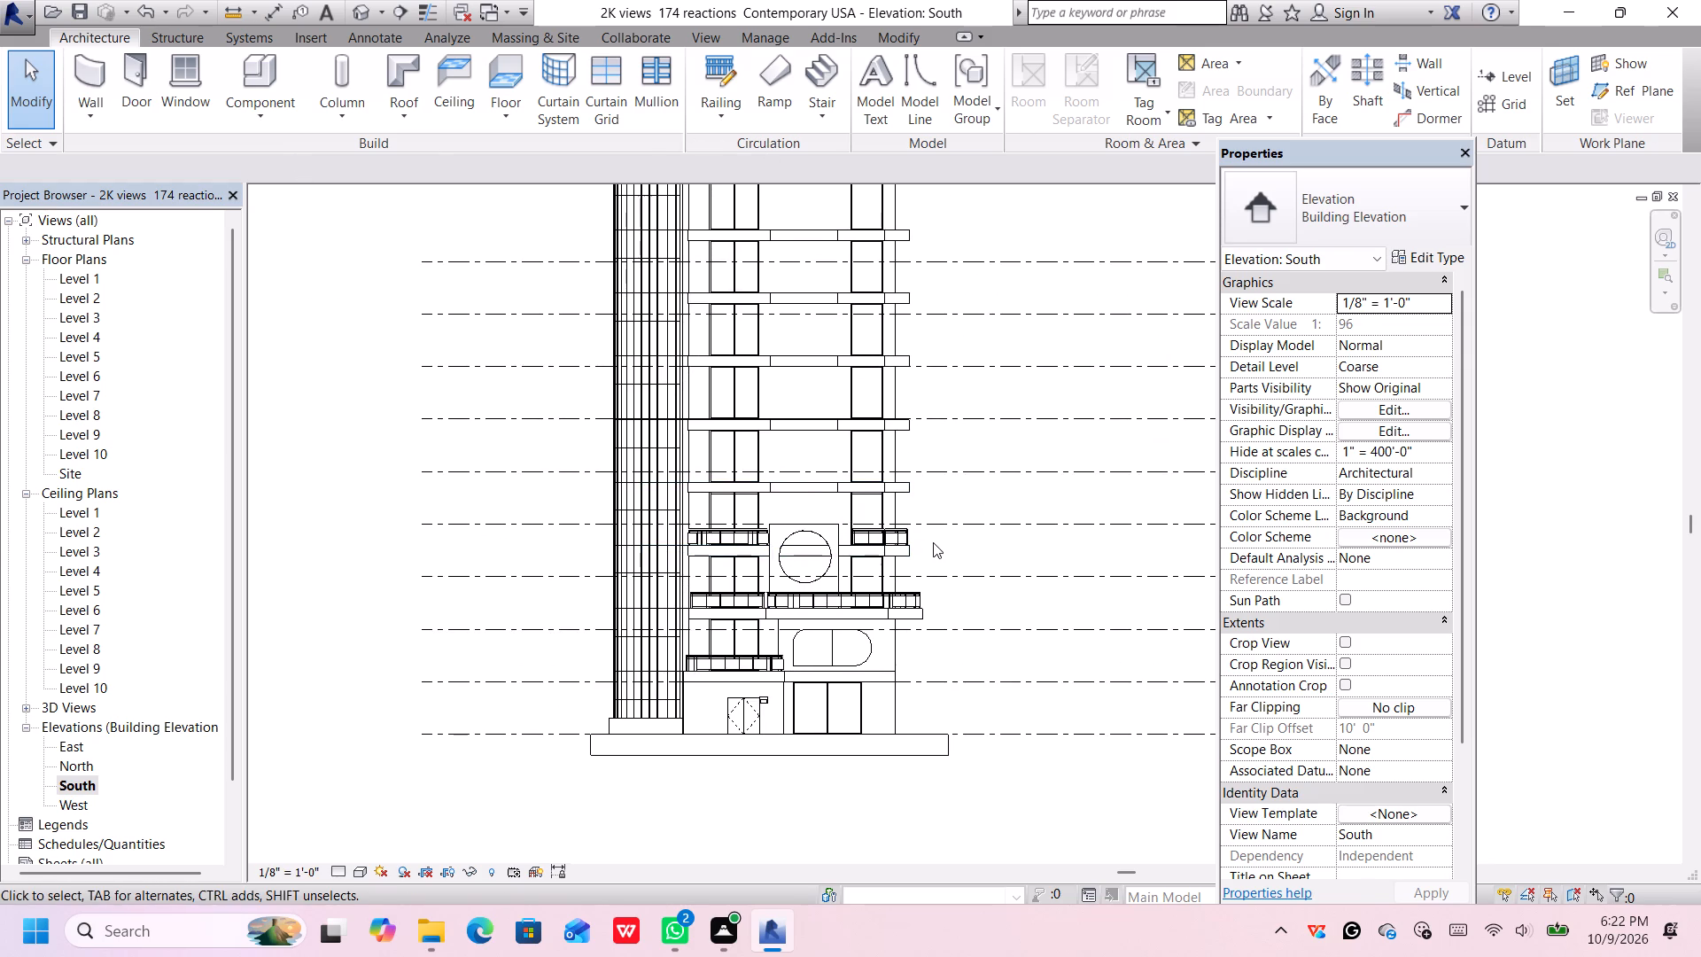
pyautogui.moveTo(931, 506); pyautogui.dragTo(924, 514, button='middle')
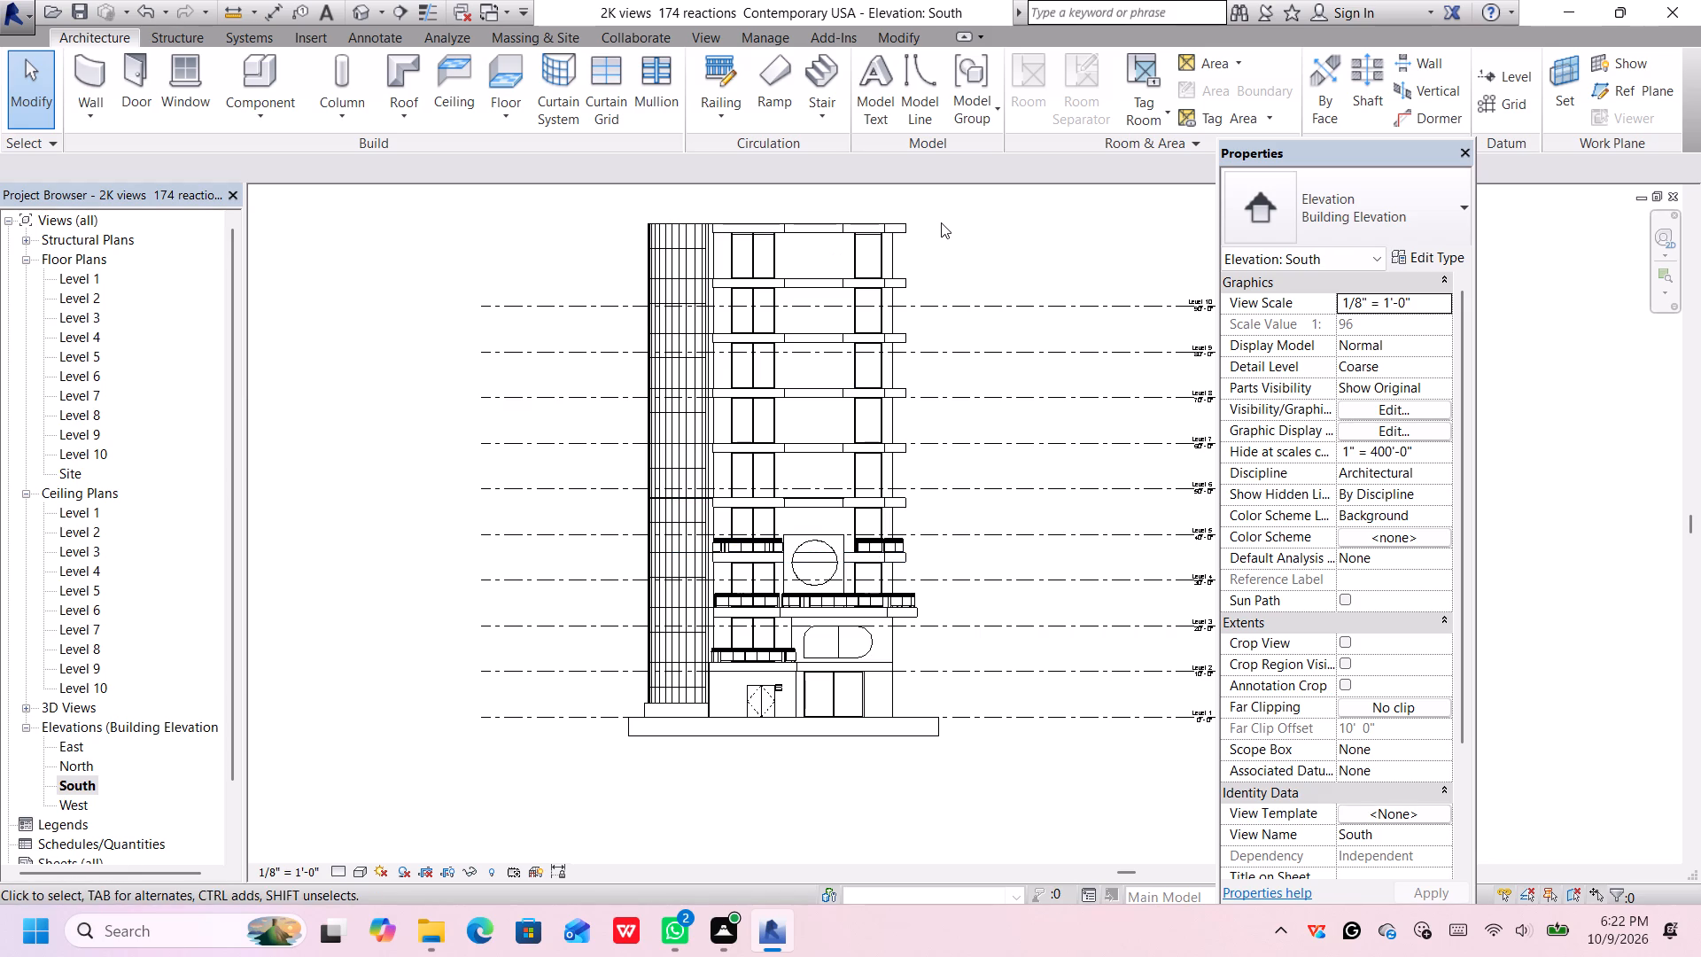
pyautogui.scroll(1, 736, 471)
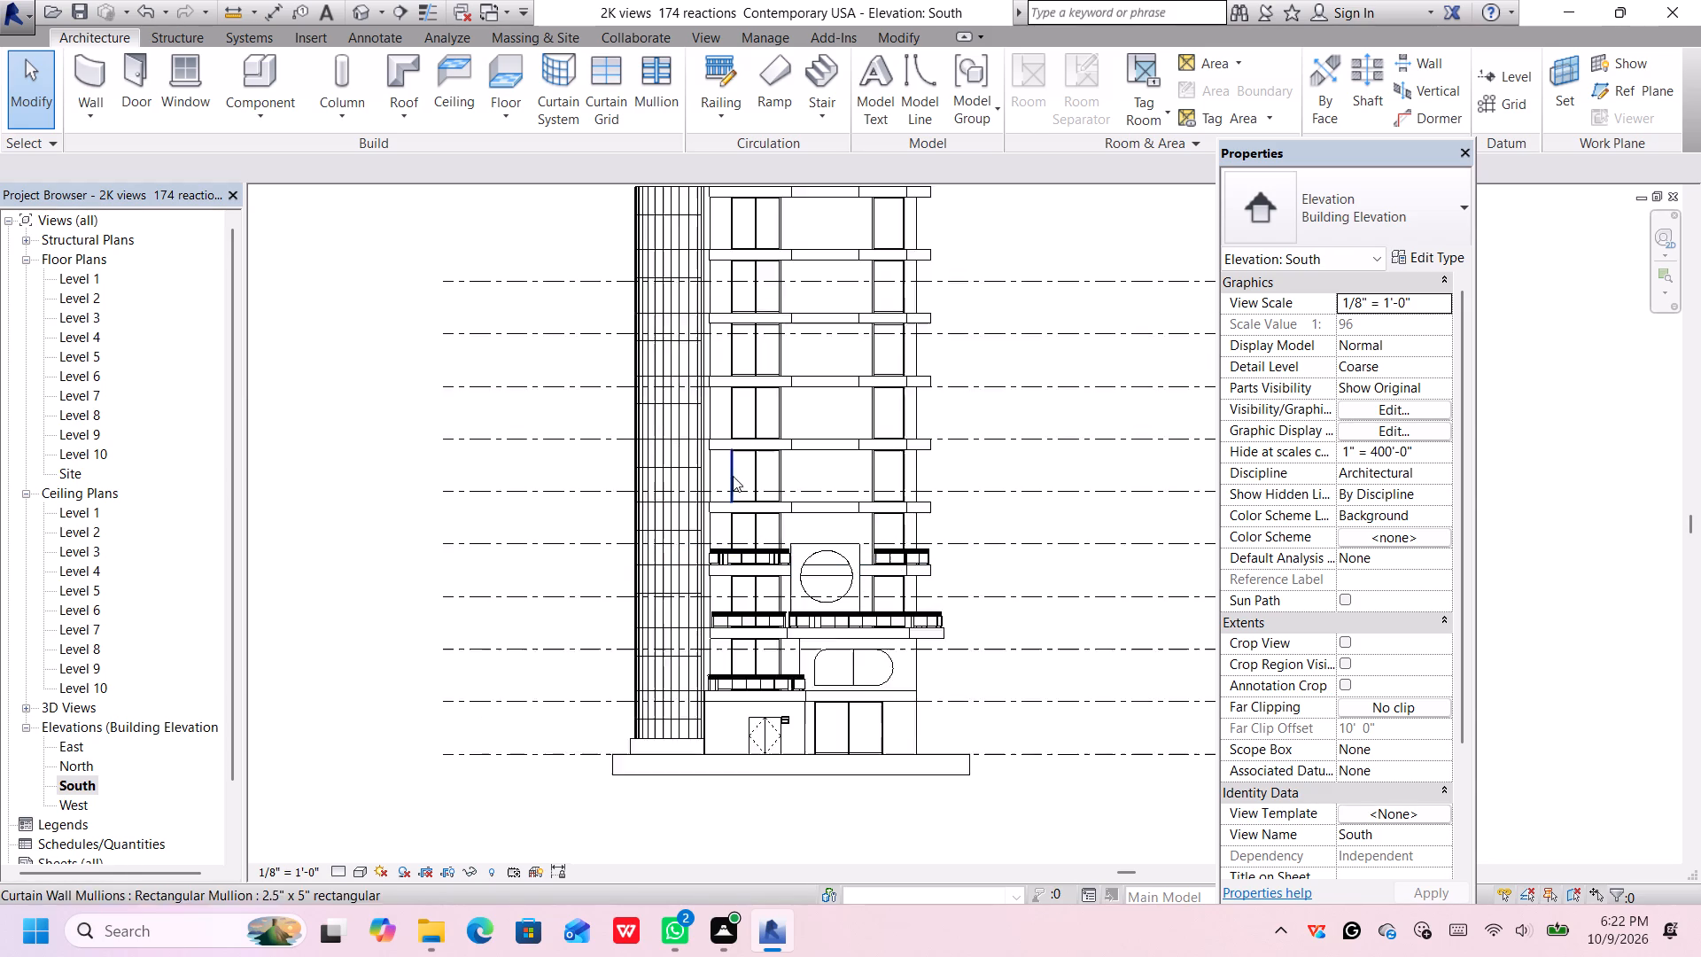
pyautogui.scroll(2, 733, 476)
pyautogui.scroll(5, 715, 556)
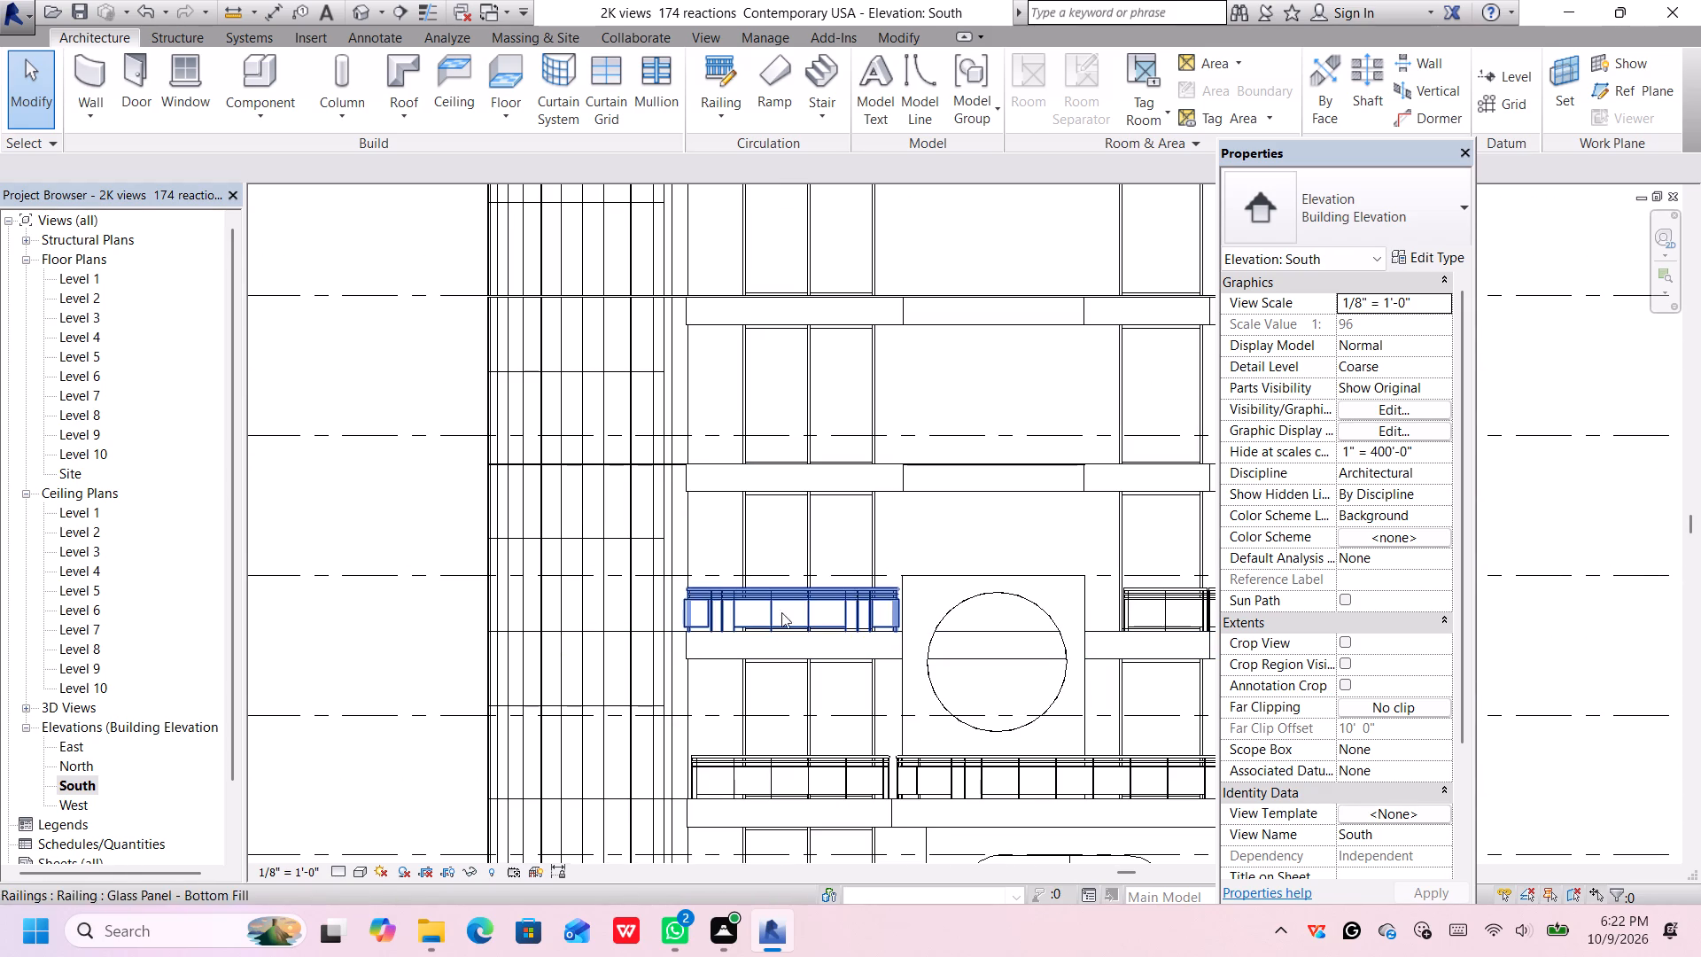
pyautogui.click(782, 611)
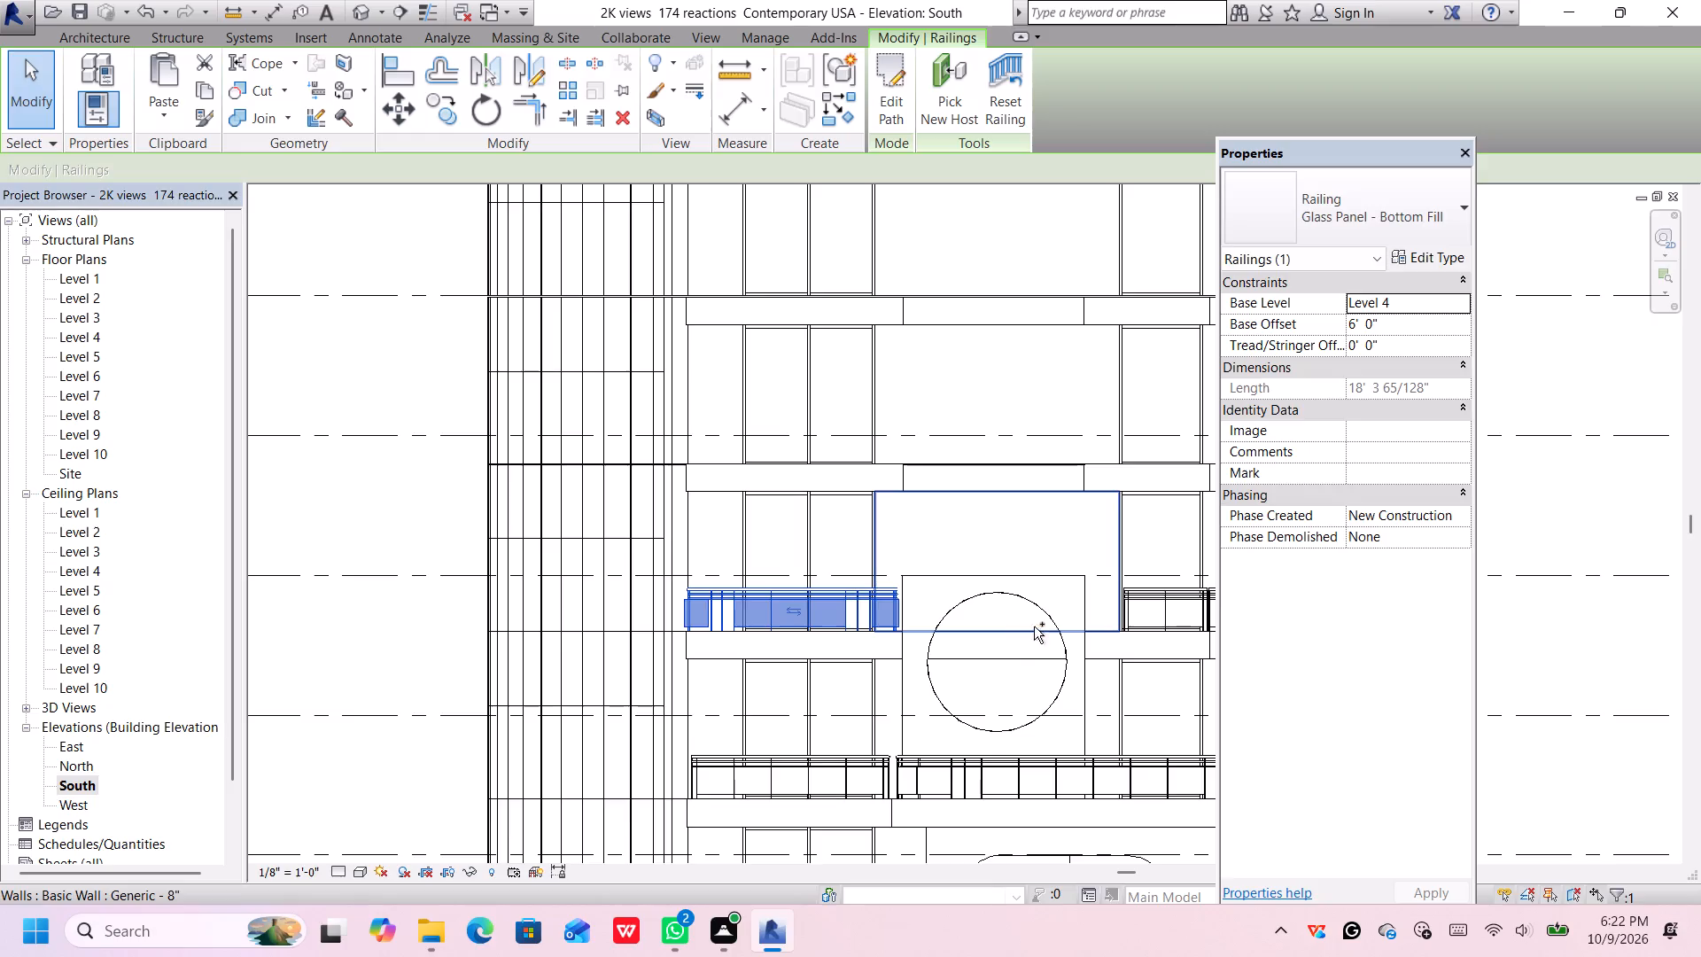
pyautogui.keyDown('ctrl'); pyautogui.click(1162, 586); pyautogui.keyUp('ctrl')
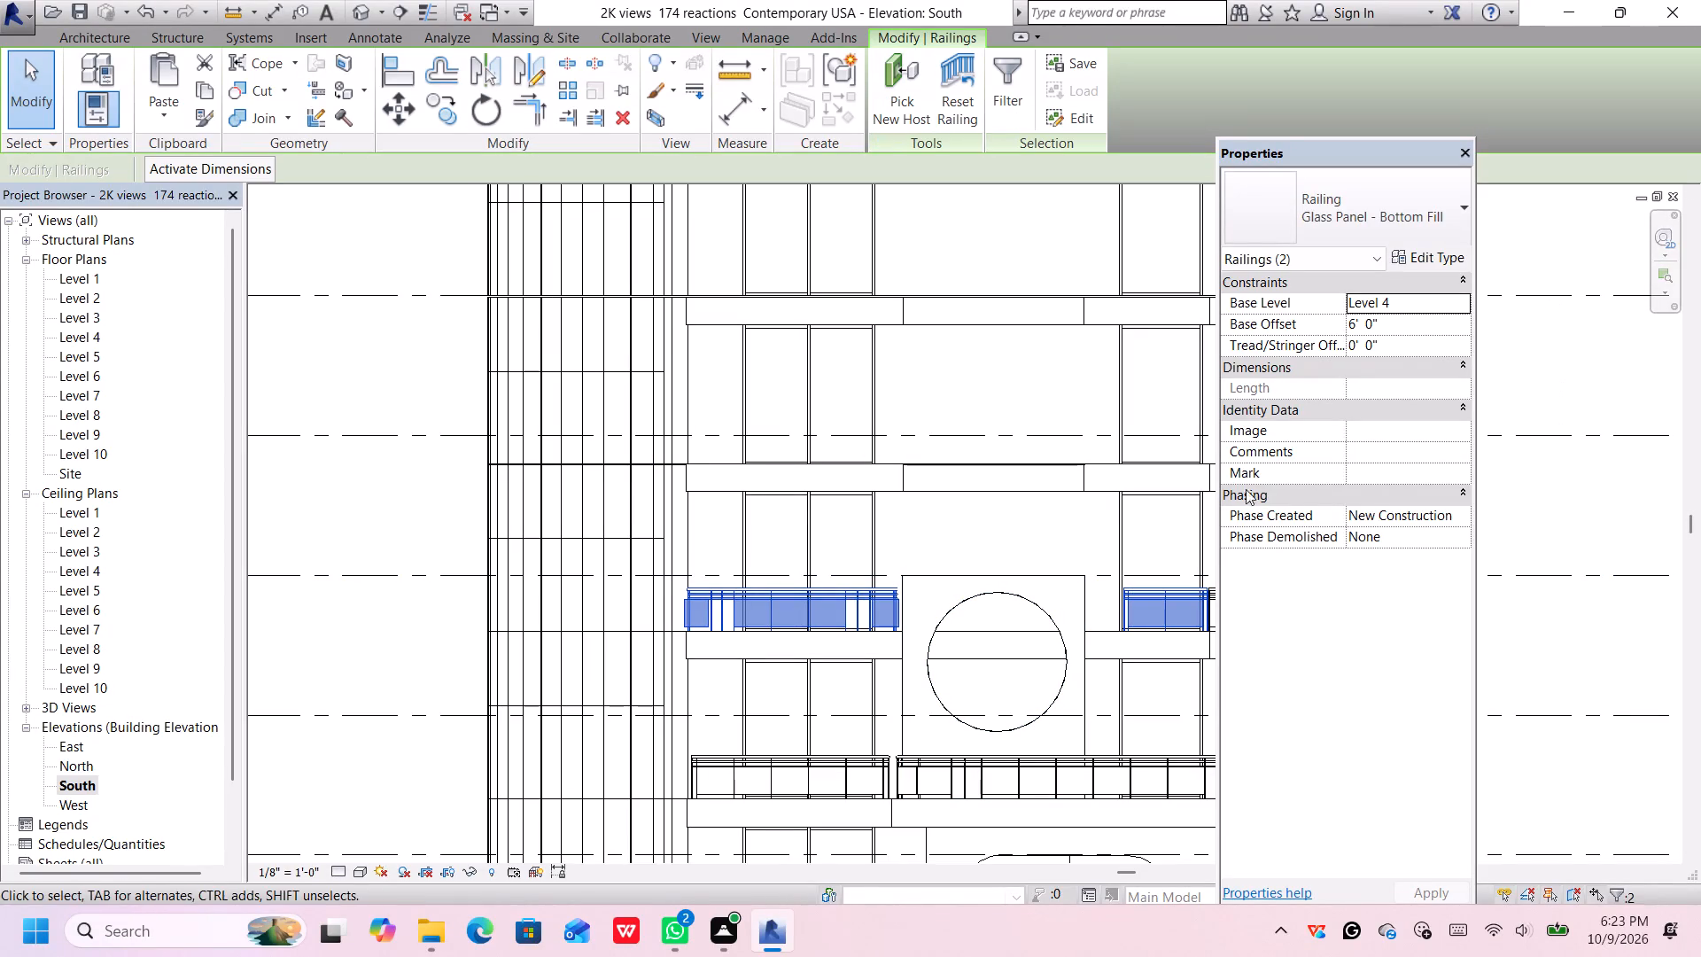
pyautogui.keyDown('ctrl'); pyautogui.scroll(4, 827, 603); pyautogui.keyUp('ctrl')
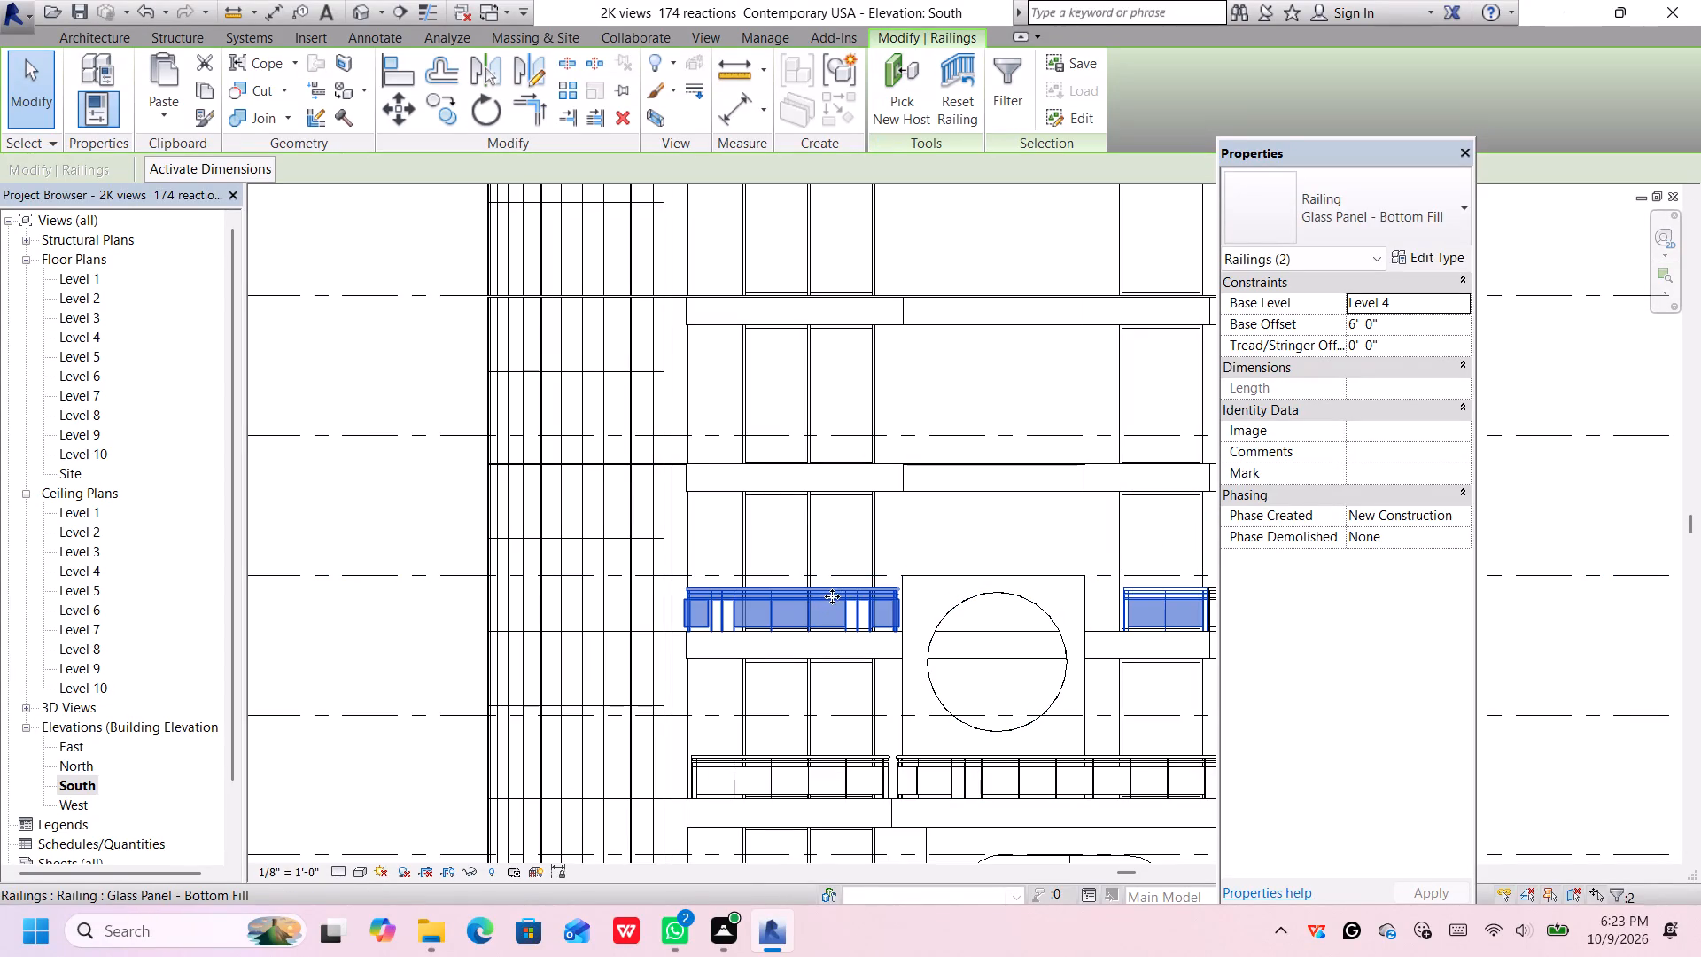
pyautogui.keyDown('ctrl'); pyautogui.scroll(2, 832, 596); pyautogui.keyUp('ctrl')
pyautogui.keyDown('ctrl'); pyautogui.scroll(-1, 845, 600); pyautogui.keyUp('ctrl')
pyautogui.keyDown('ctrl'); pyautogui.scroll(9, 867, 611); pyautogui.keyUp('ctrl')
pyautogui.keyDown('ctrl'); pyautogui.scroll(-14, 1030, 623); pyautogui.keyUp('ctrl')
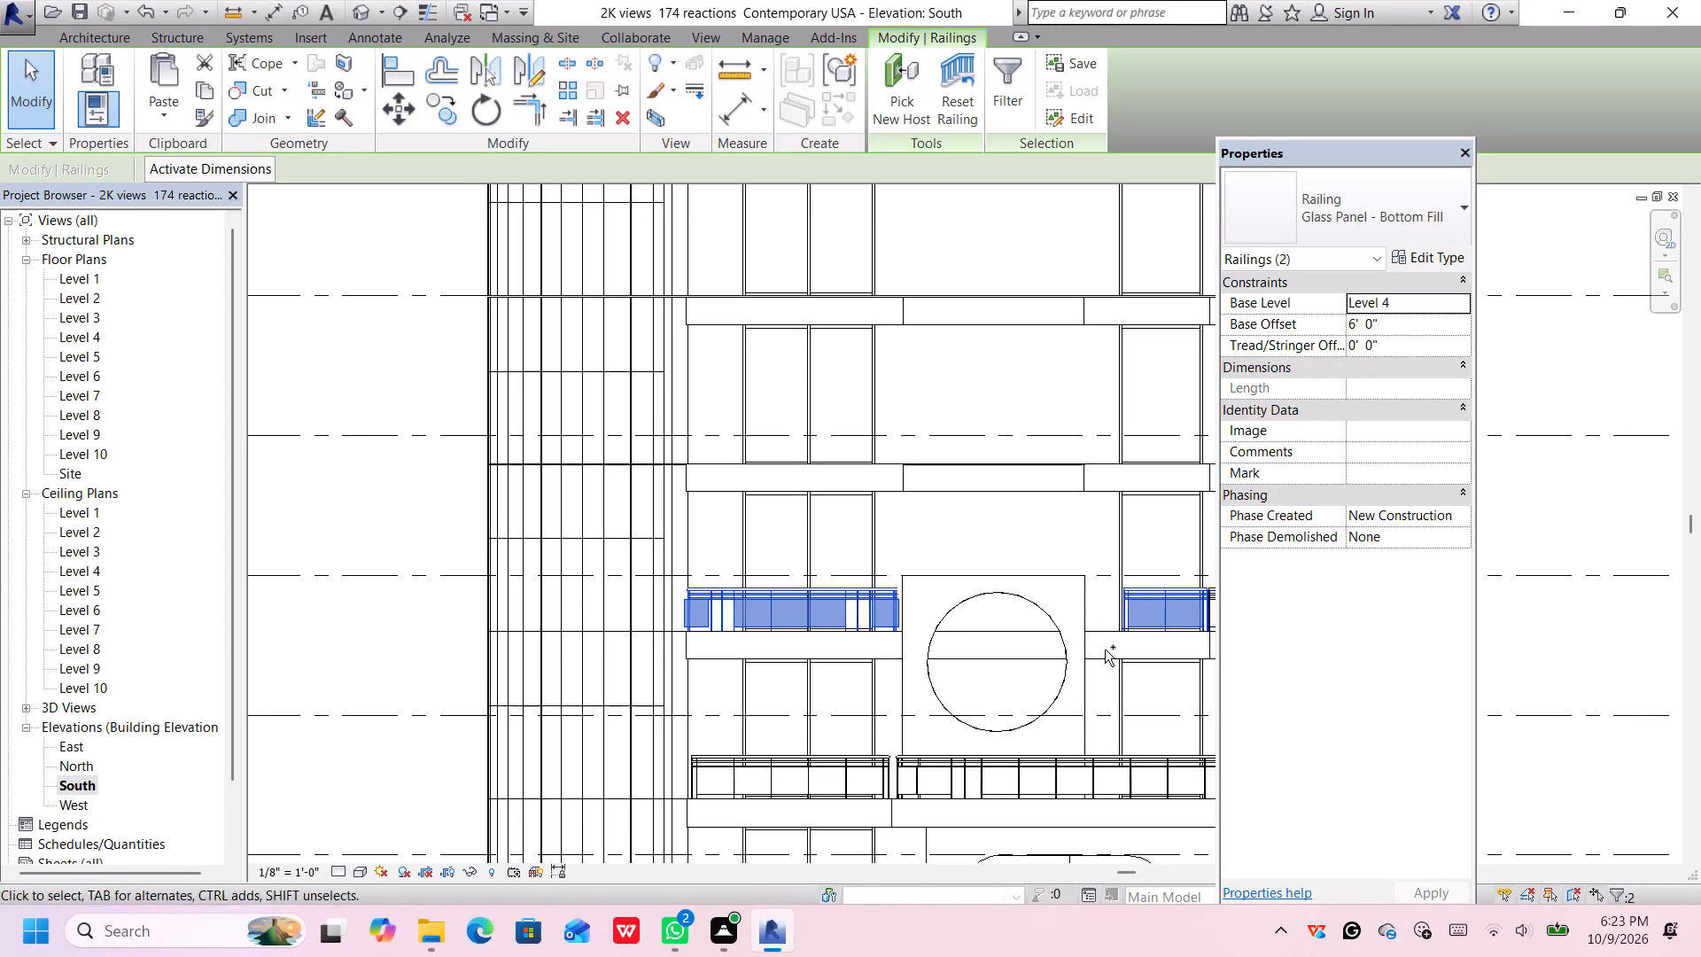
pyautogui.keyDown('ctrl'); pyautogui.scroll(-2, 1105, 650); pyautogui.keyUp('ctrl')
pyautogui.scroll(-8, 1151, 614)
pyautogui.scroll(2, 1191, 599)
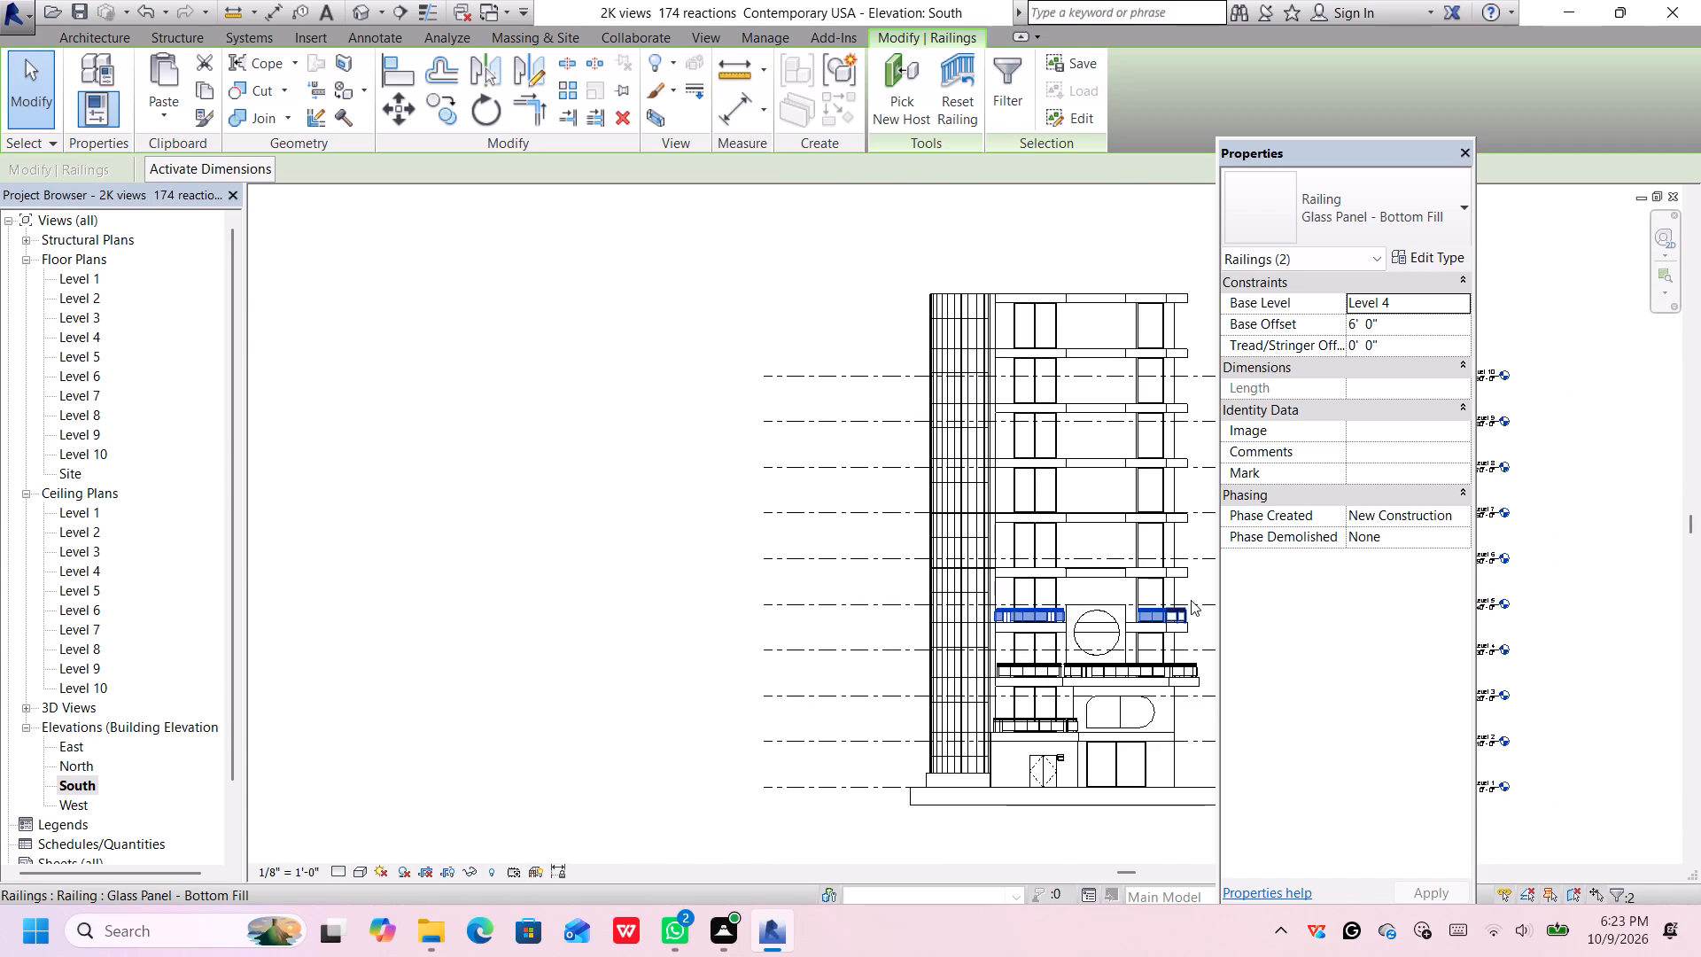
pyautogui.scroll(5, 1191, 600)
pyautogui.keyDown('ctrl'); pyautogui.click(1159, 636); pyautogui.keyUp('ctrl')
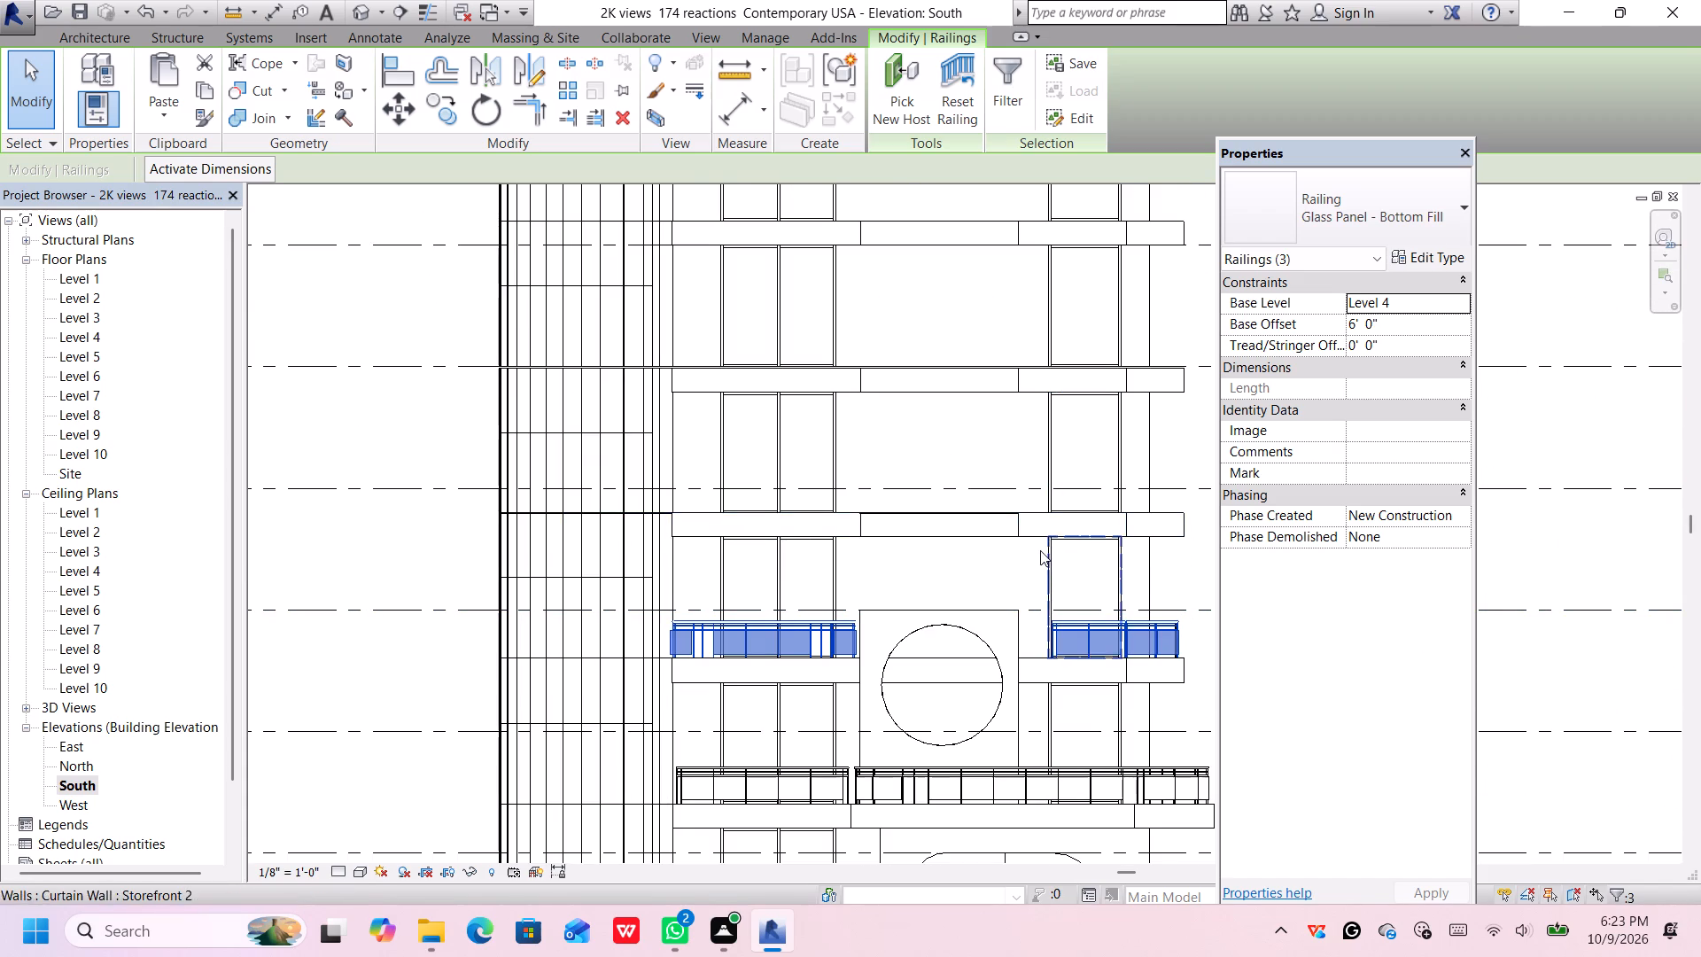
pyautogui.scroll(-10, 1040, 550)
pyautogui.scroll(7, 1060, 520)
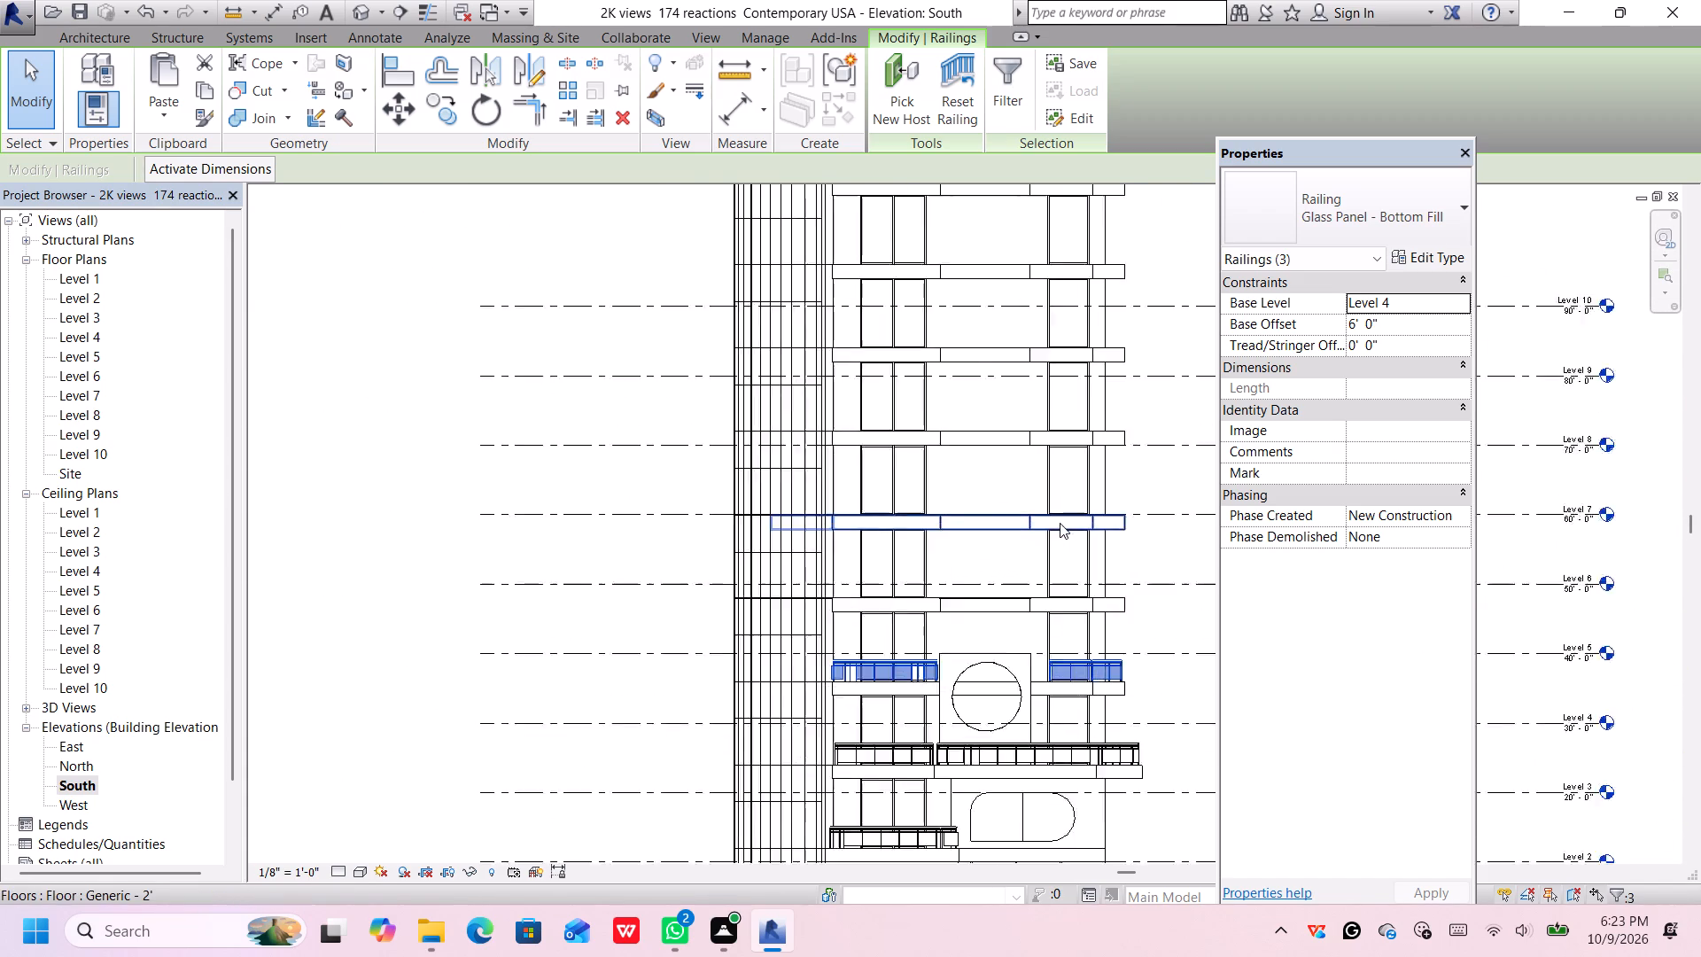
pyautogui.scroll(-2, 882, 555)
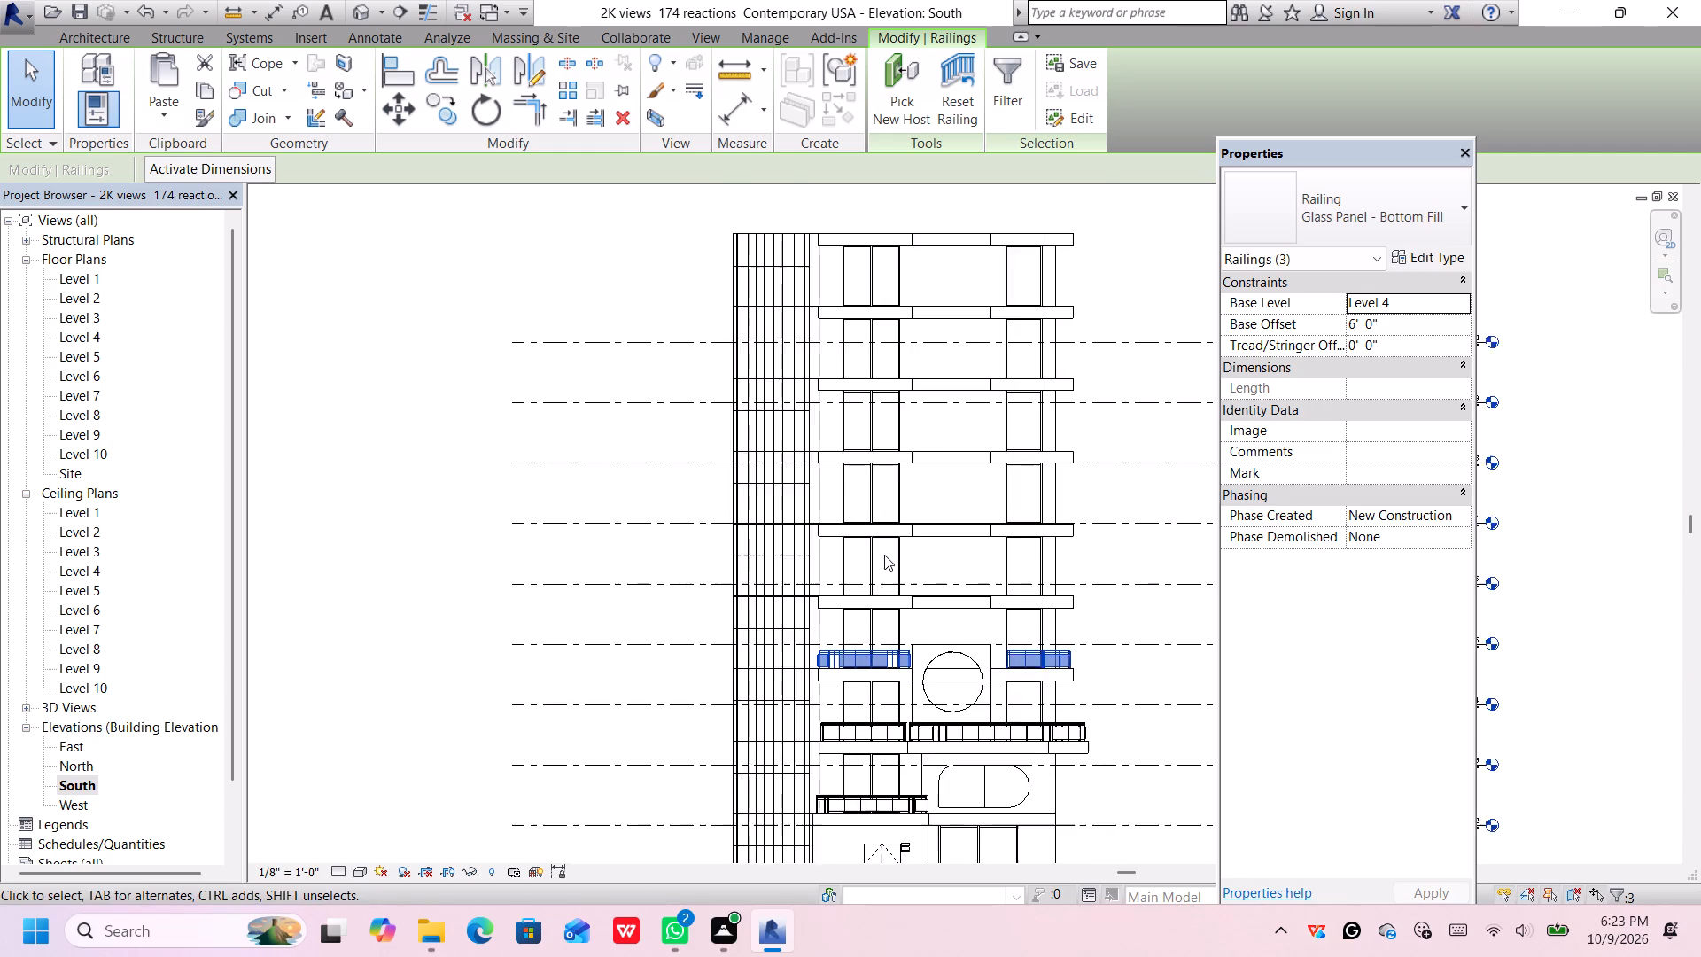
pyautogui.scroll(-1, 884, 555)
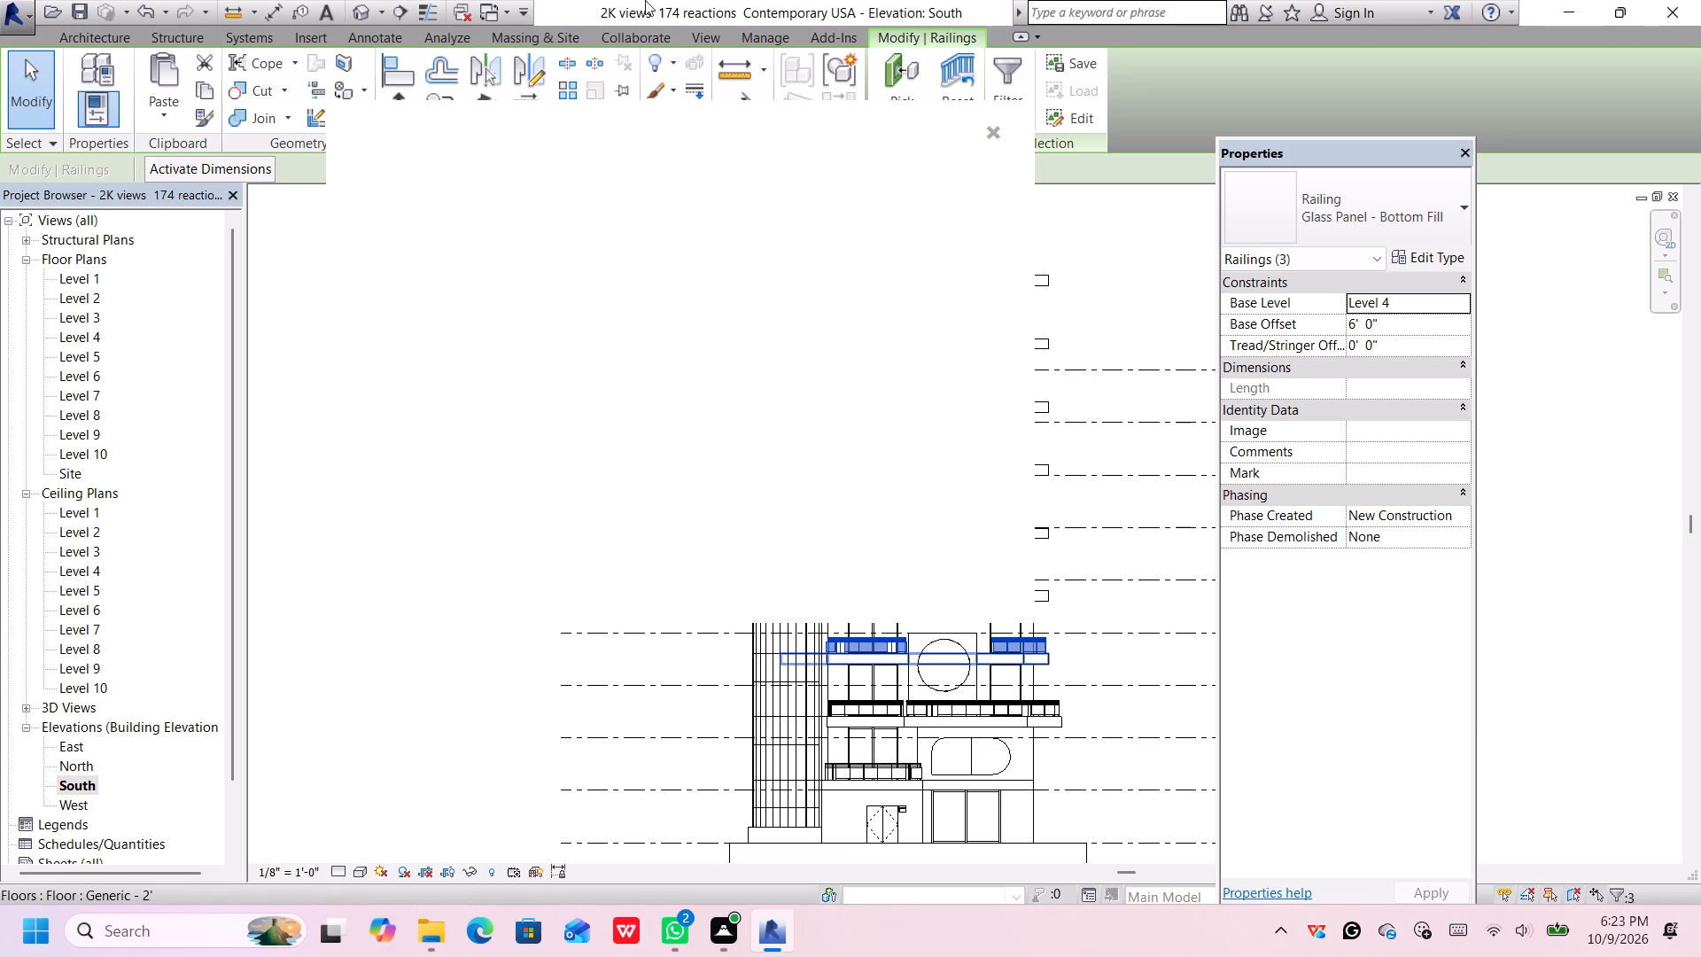
# Open the default 3D view of the tower and dismiss the pop-up notification card.
pyautogui.click(366, 2)
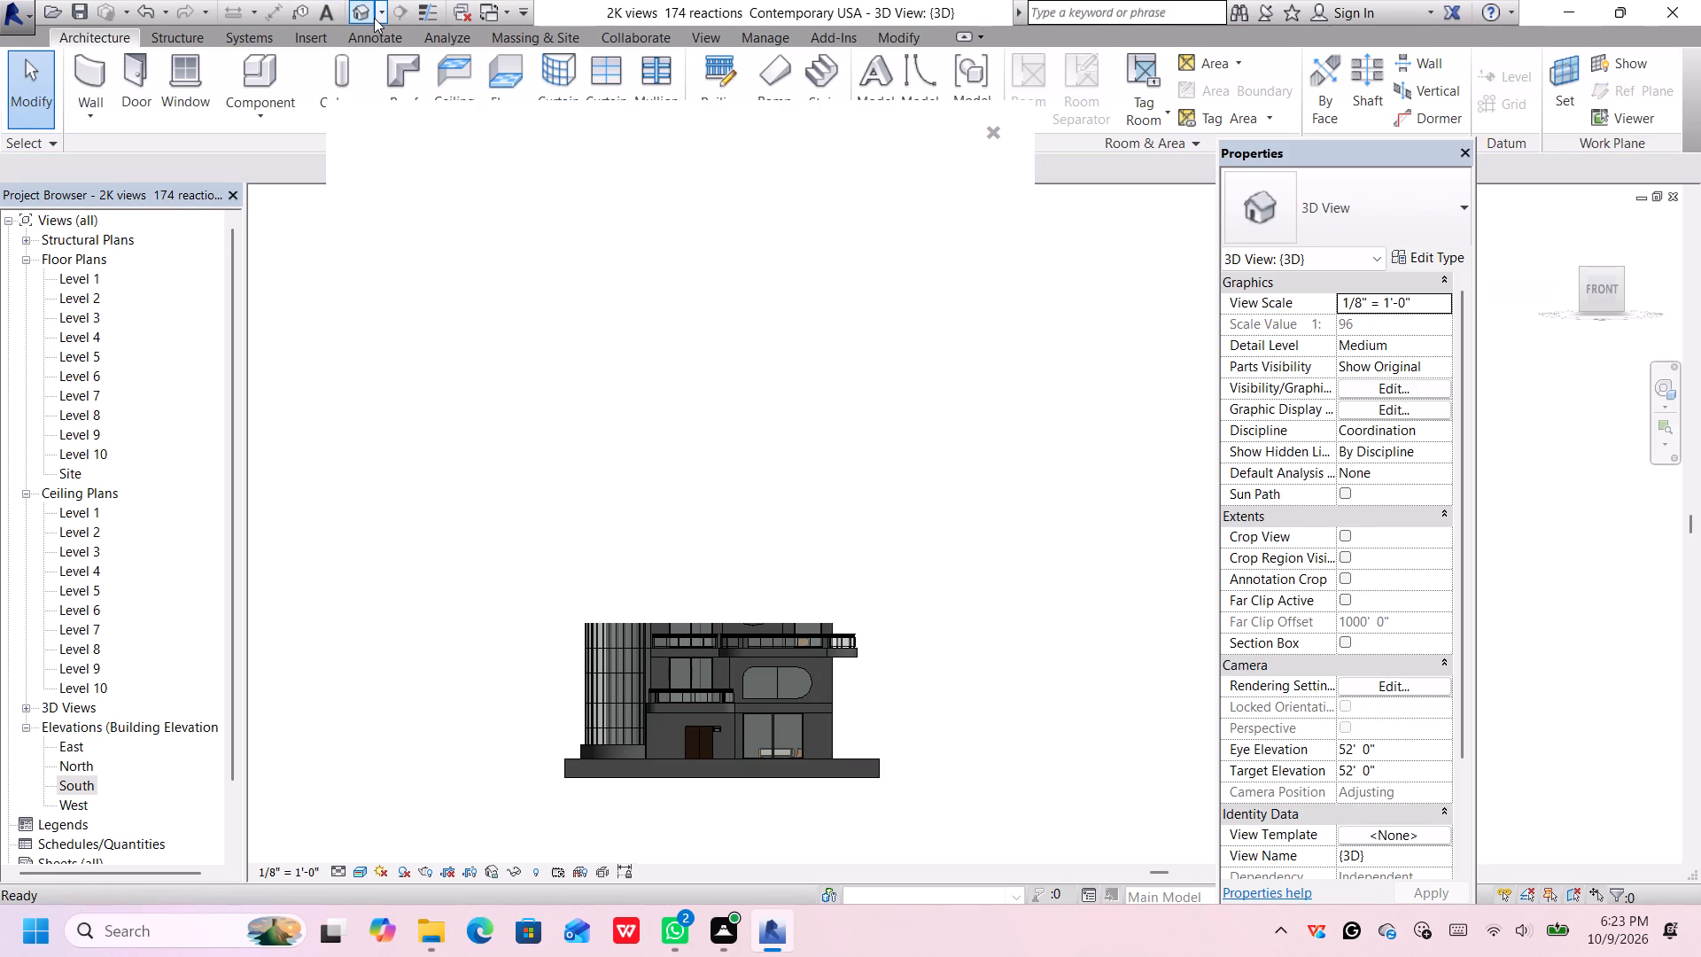
pyautogui.scroll(-1, 374, 18)
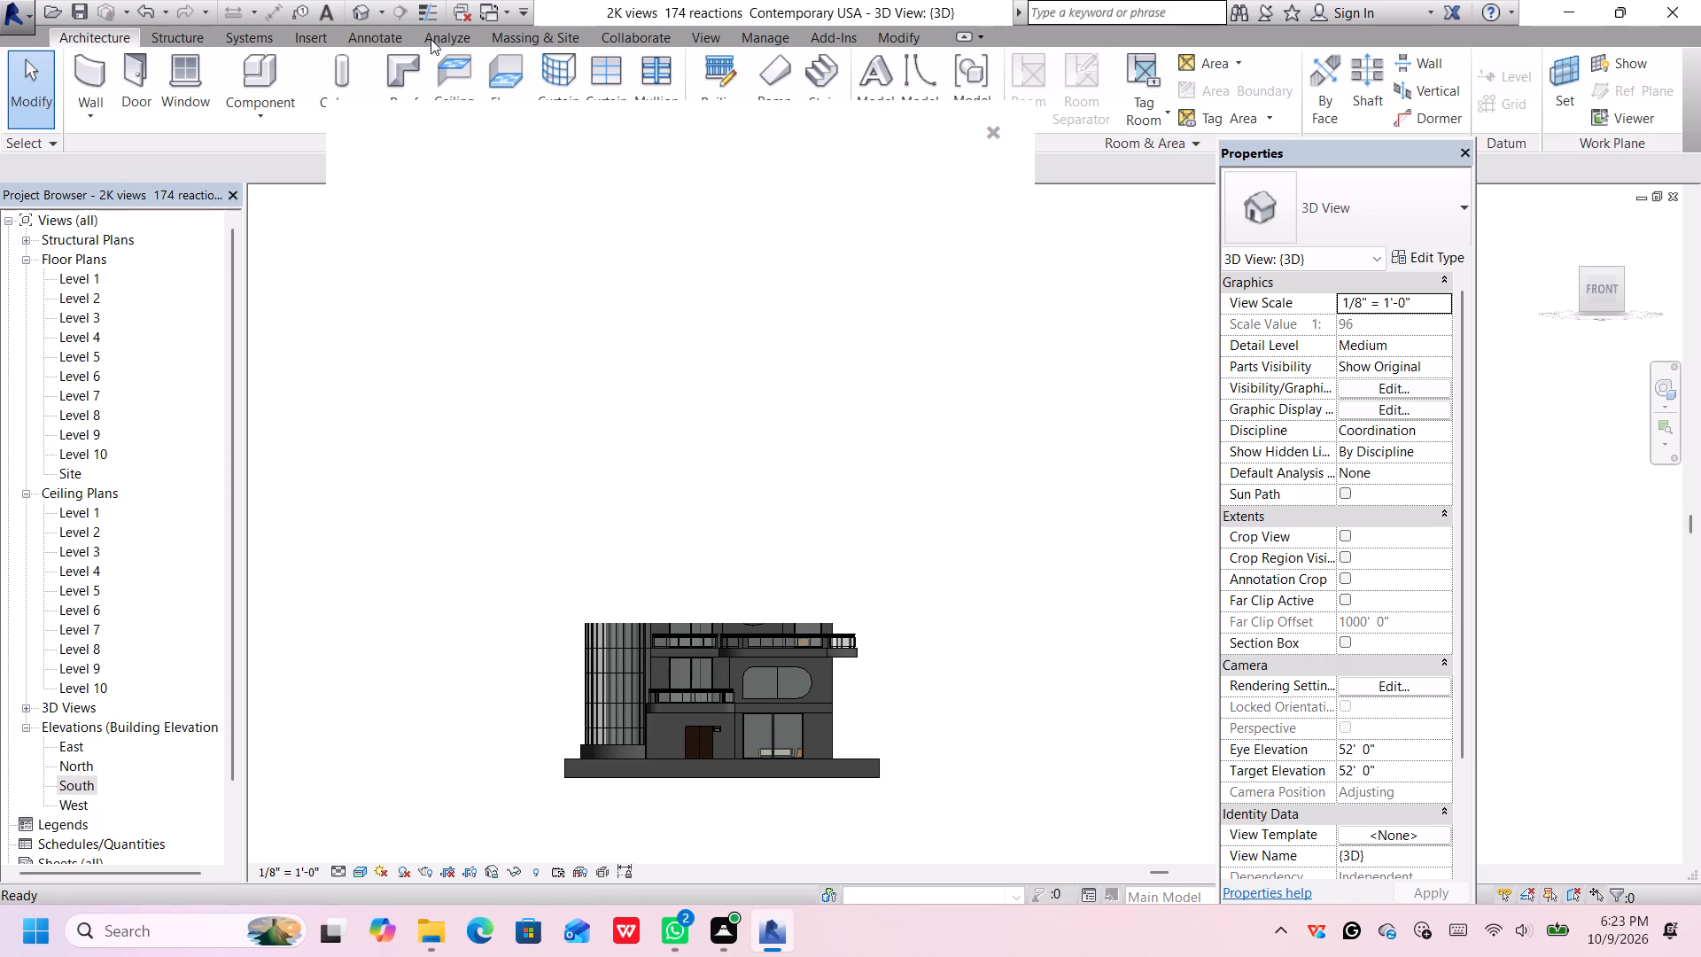
pyautogui.scroll(1, 469, 33)
pyautogui.scroll(7, 752, 603)
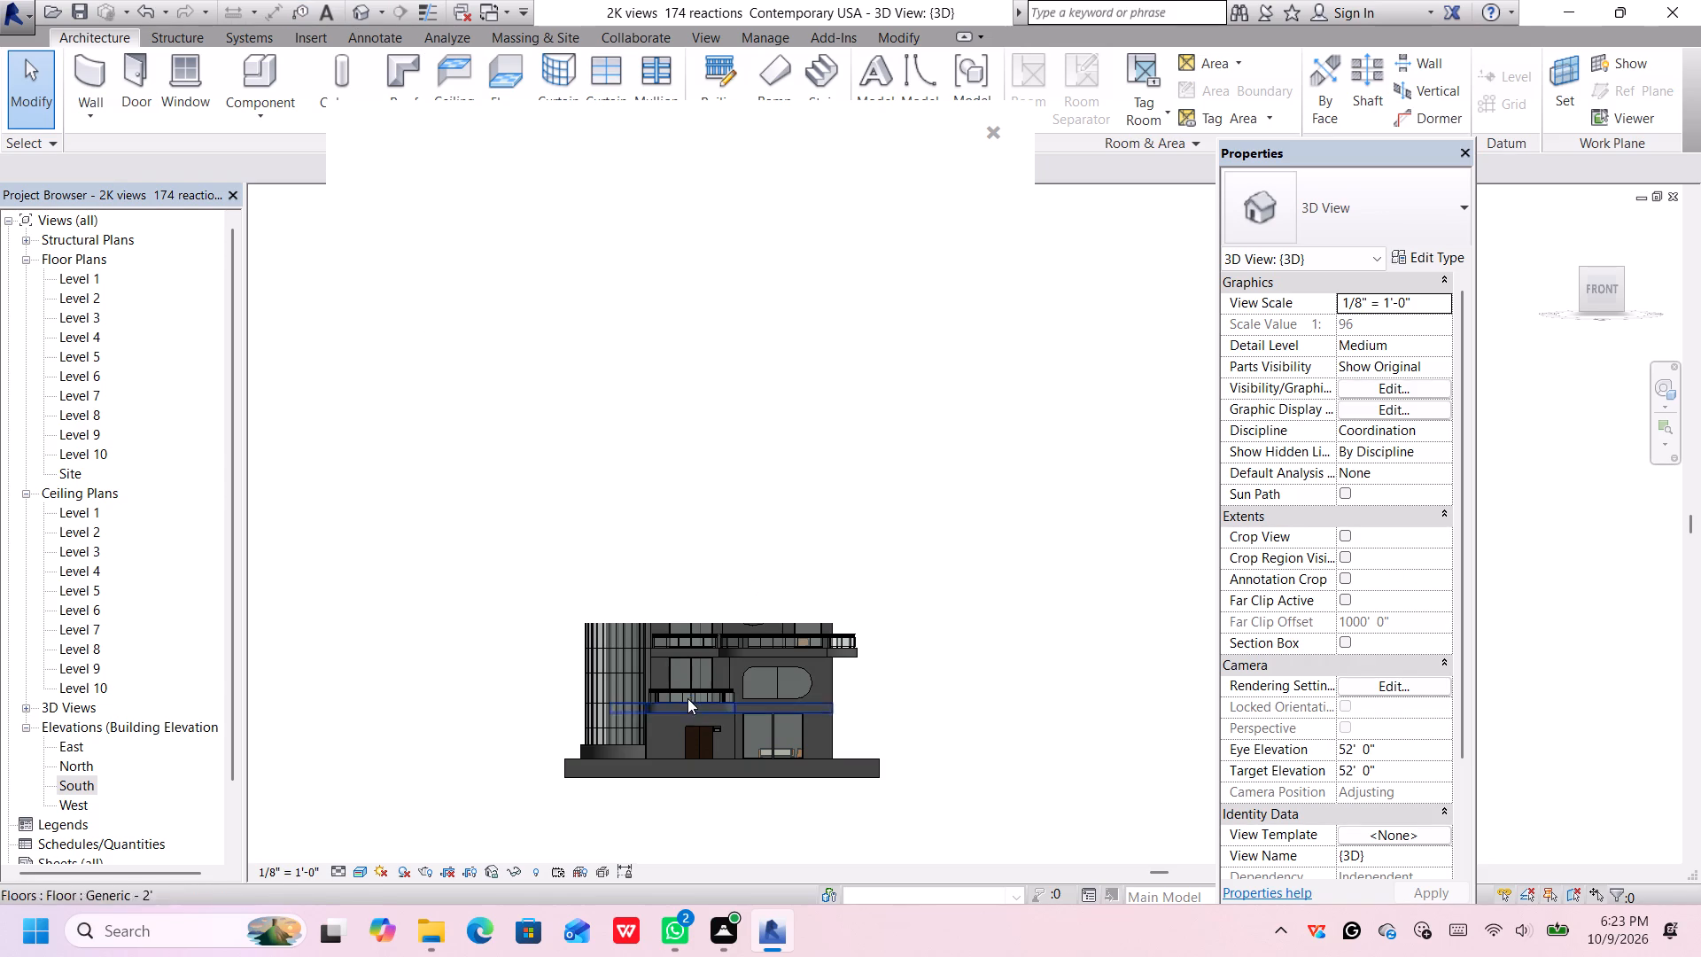
pyautogui.scroll(8, 695, 679)
pyautogui.scroll(-12, 692, 678)
pyautogui.scroll(3, 692, 679)
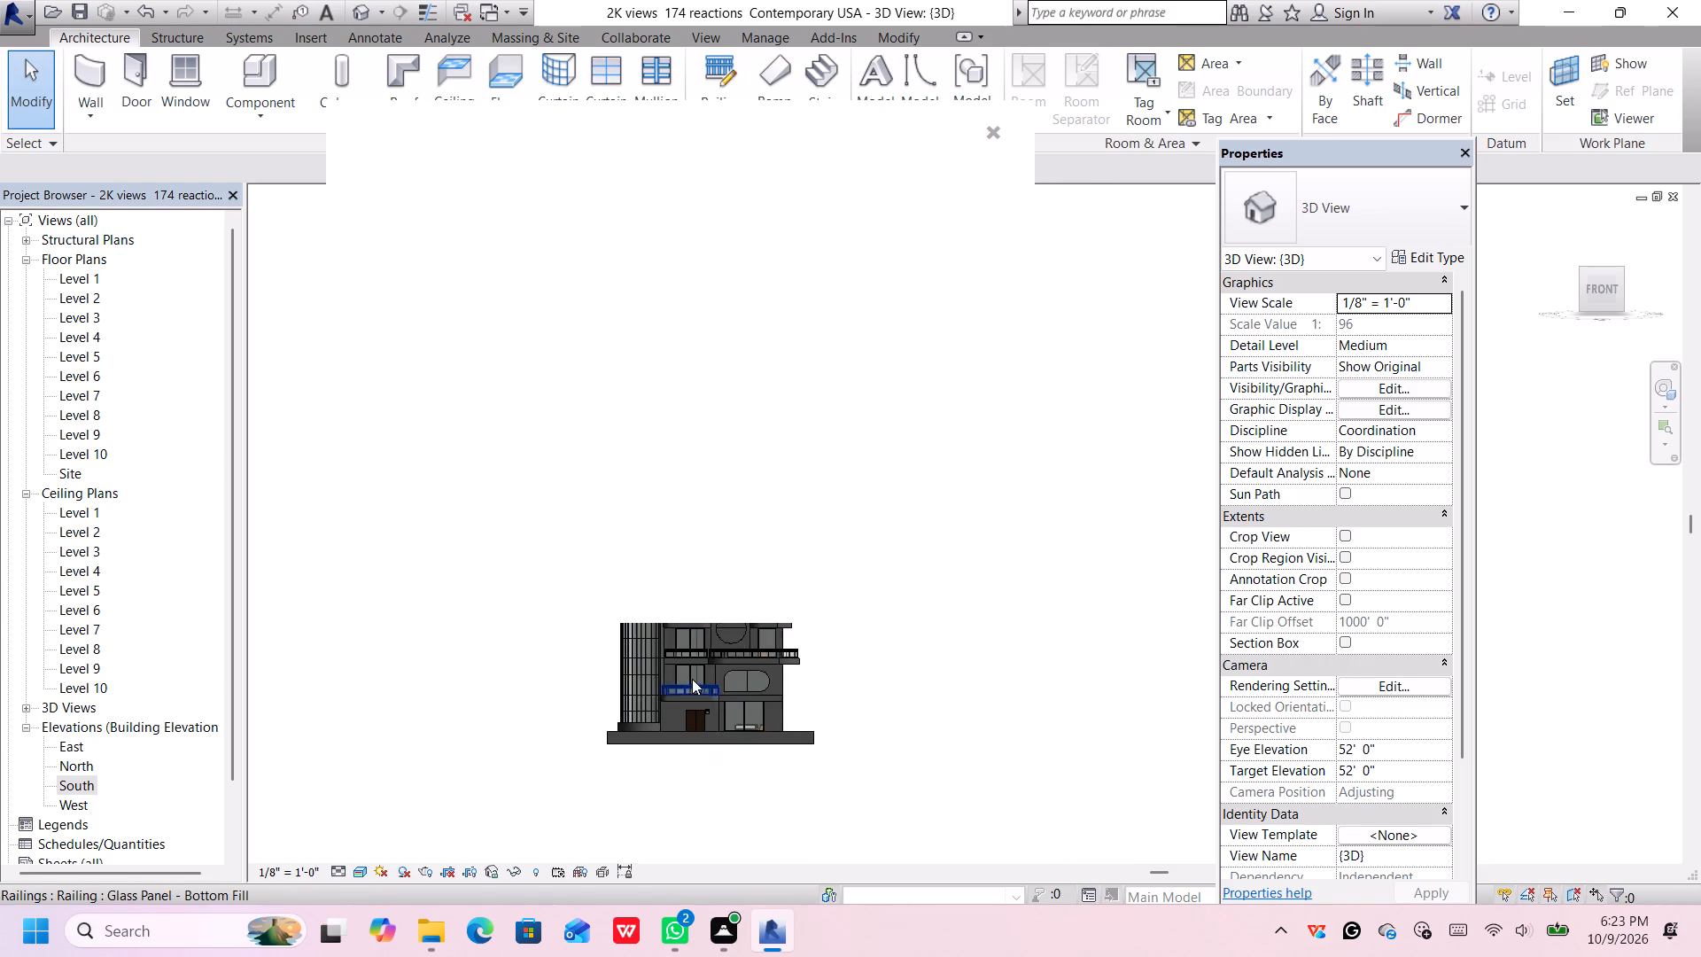
pyautogui.scroll(6, 692, 679)
pyautogui.scroll(-5, 686, 675)
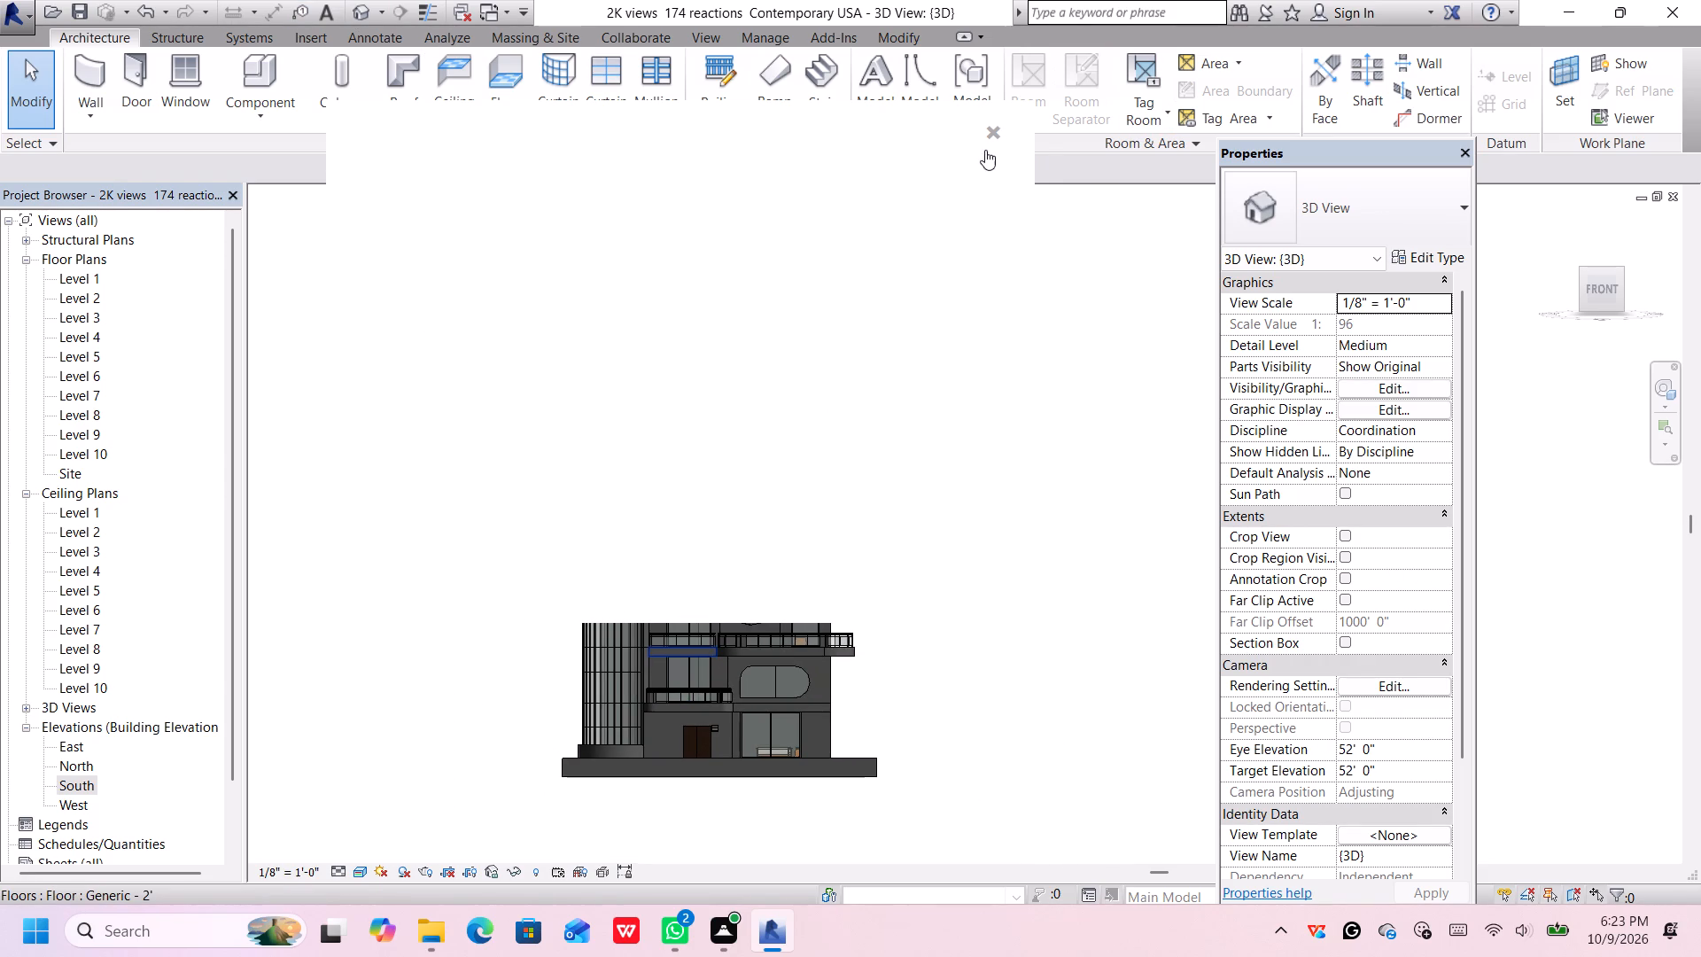
pyautogui.click(991, 128)
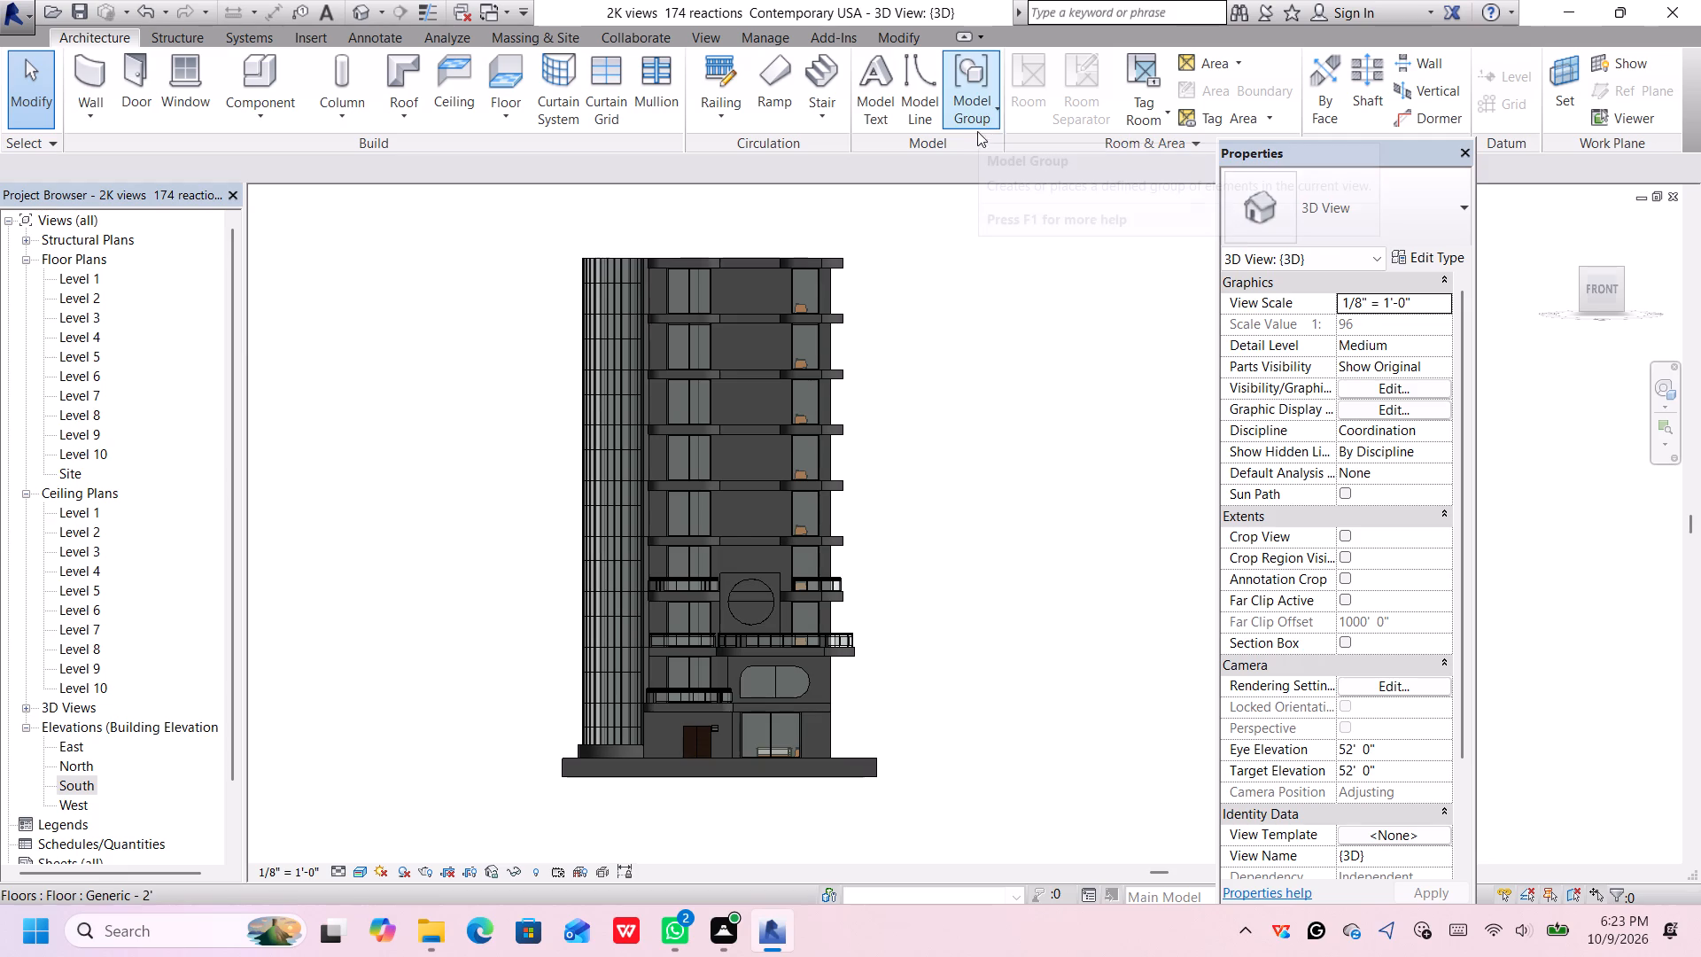
# Create a model group from the curved glass railing on the front balcony between the glazed cylinder and the circular window, keeping the default name.
pyautogui.scroll(-5, 944, 175)
pyautogui.scroll(1, 728, 350)
pyautogui.moveTo(726, 348); pyautogui.dragTo(708, 644, button='middle')
pyautogui.keyDown('shift'); pyautogui.scroll(-1, 726, 356); pyautogui.keyUp('shift')
pyautogui.scroll(2, 731, 638)
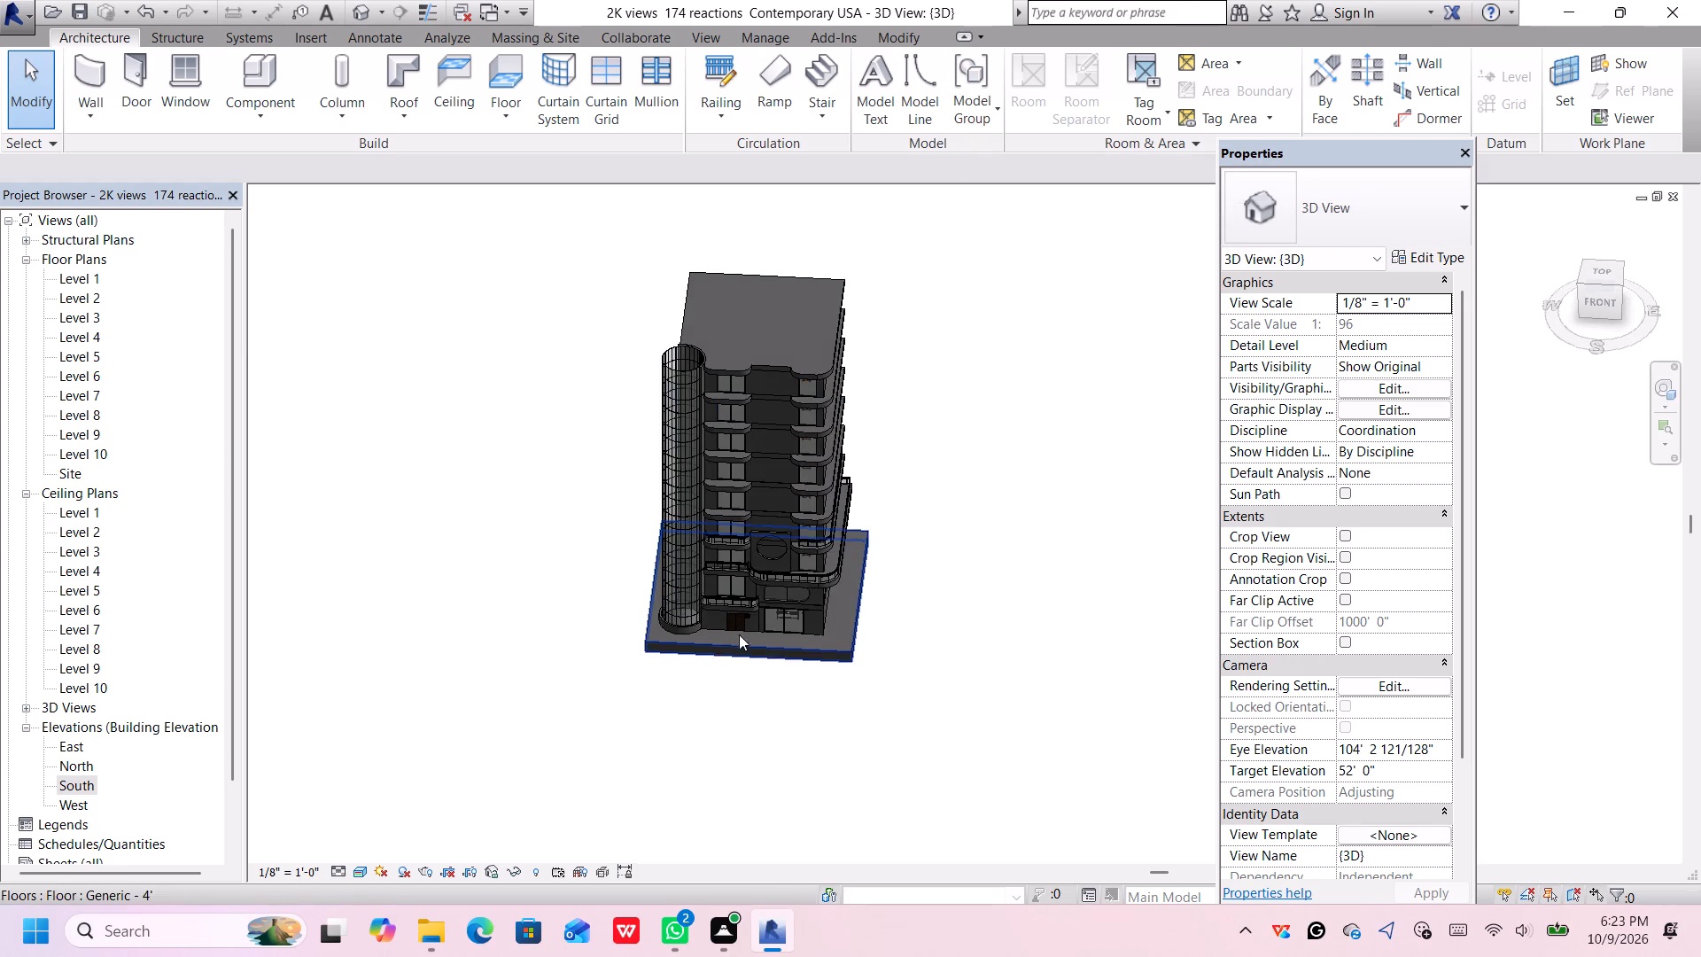
pyautogui.scroll(11, 739, 634)
pyautogui.scroll(-10, 757, 611)
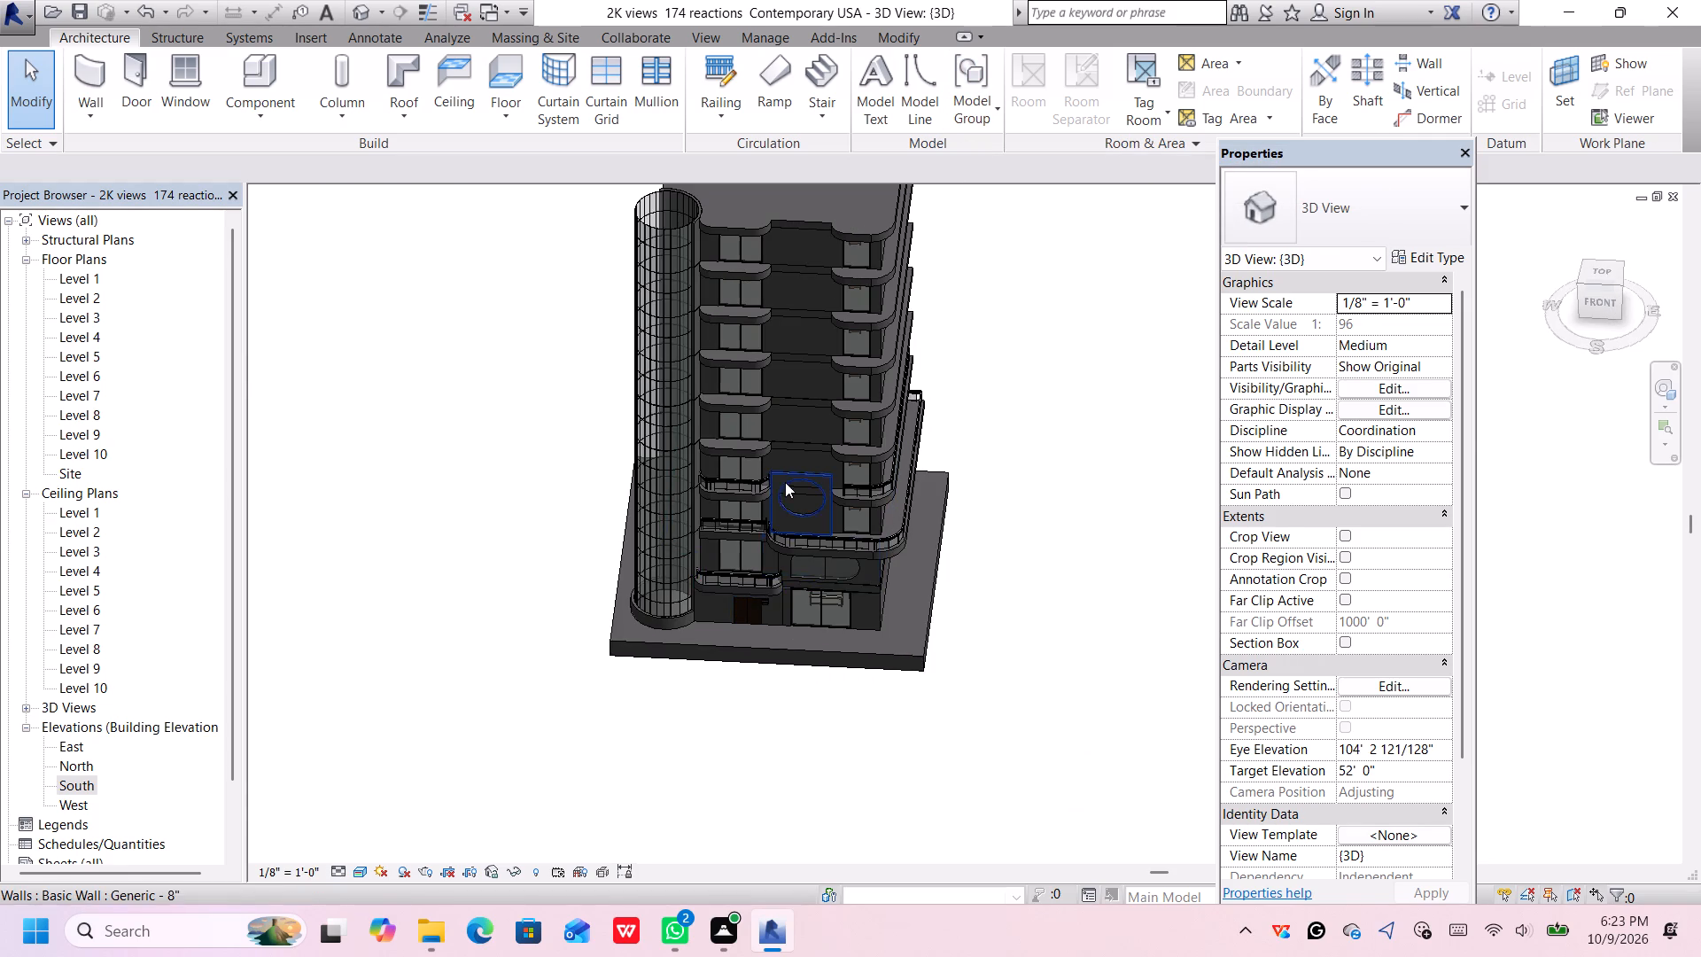
pyautogui.scroll(1, 785, 482)
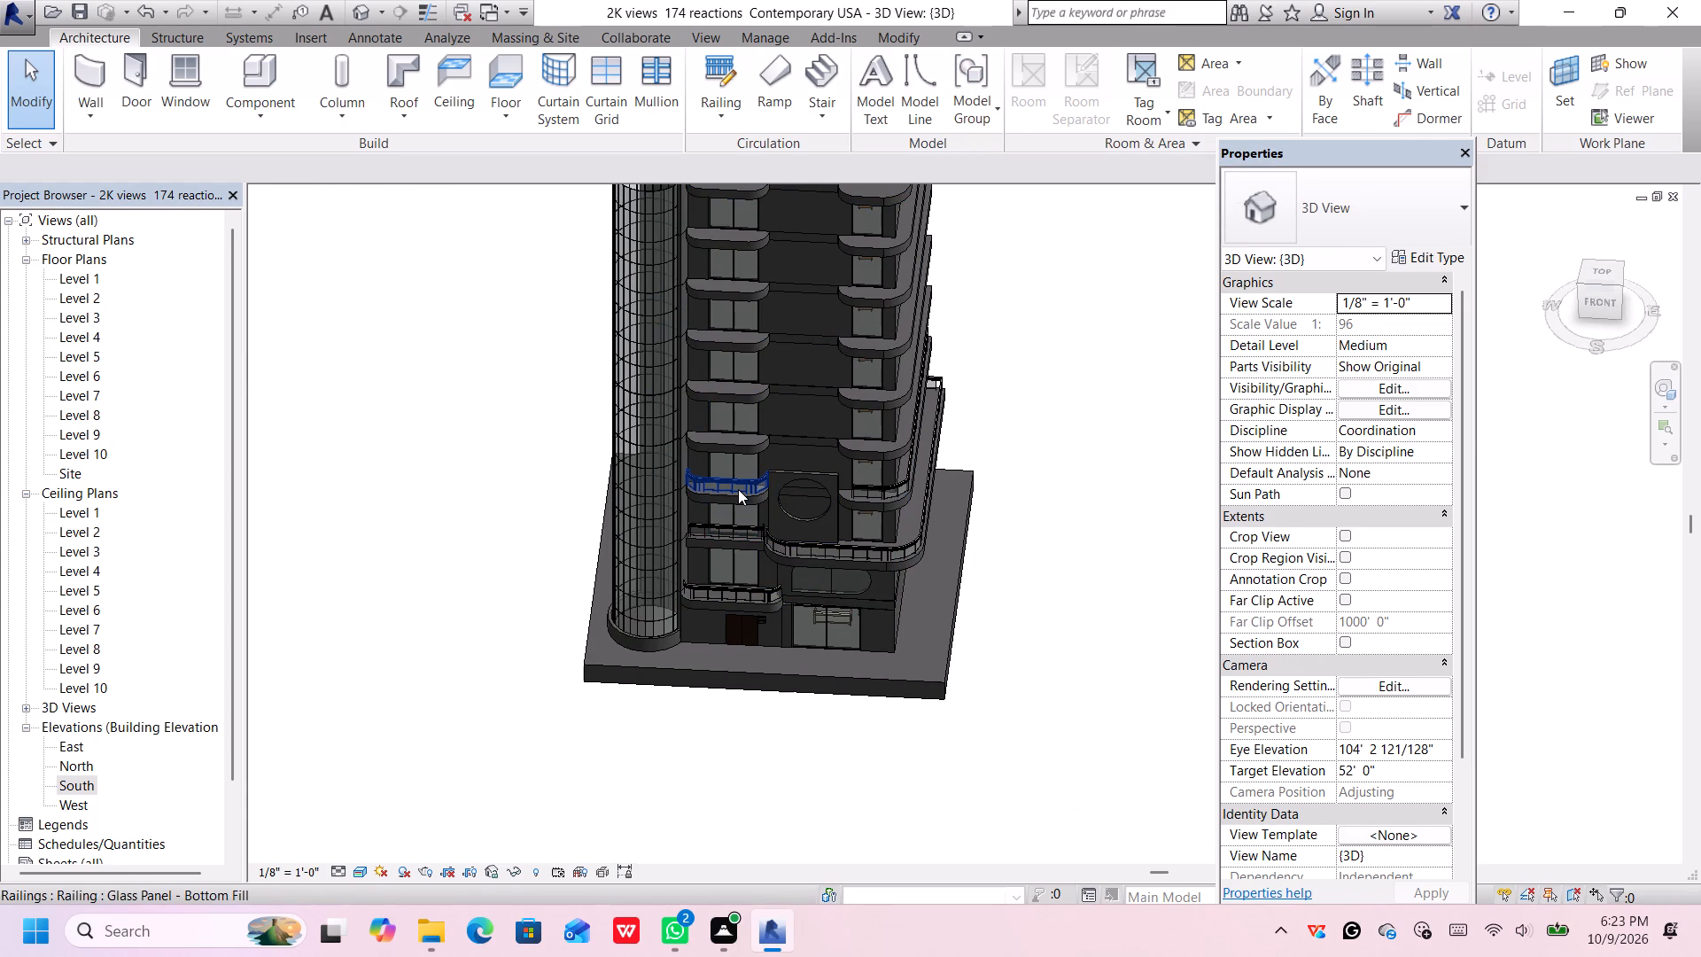
pyautogui.click(738, 486)
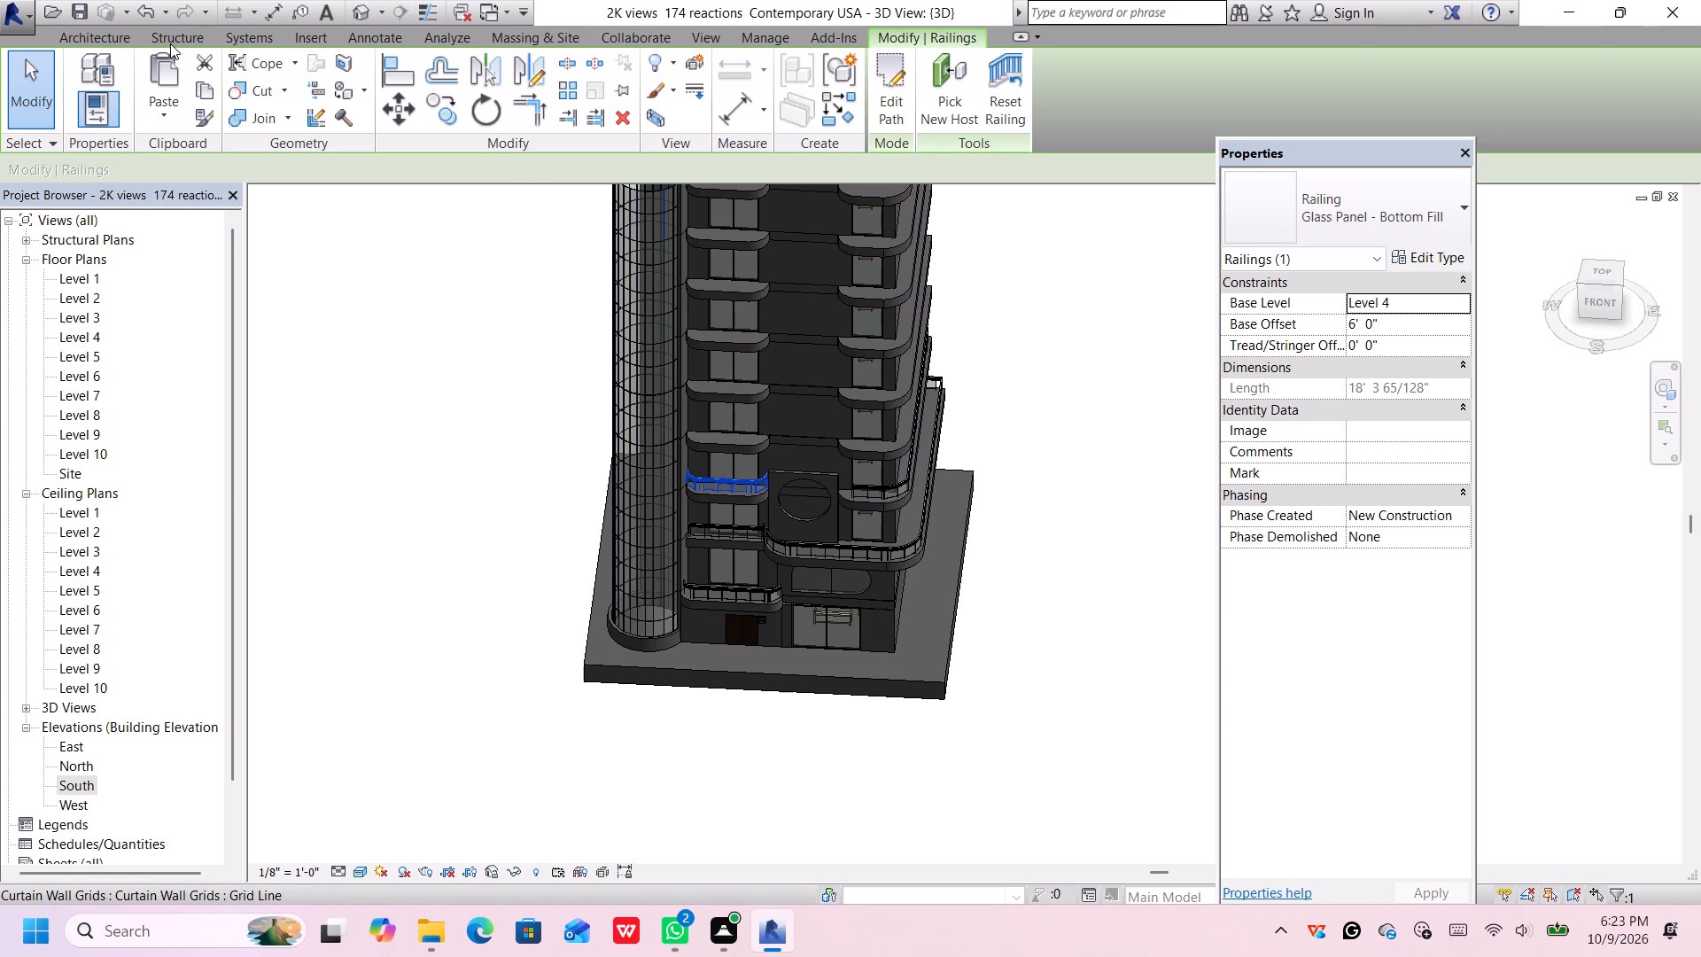
pyautogui.click(115, 34)
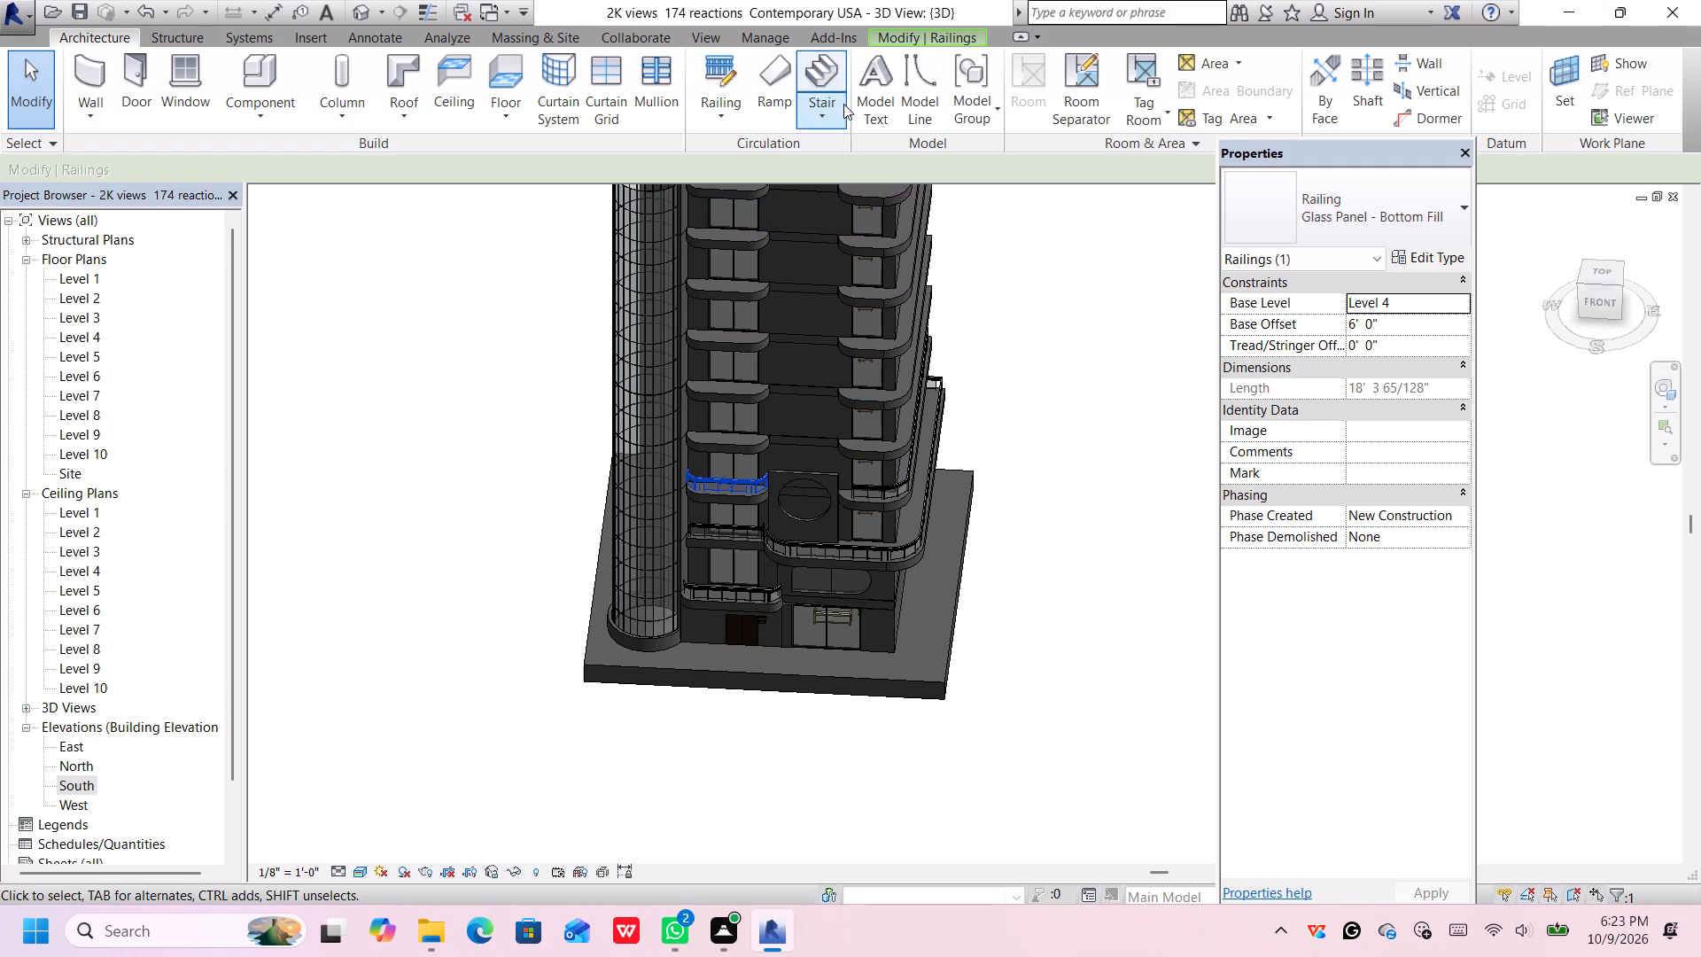
pyautogui.press('g')
pyautogui.click(988, 103)
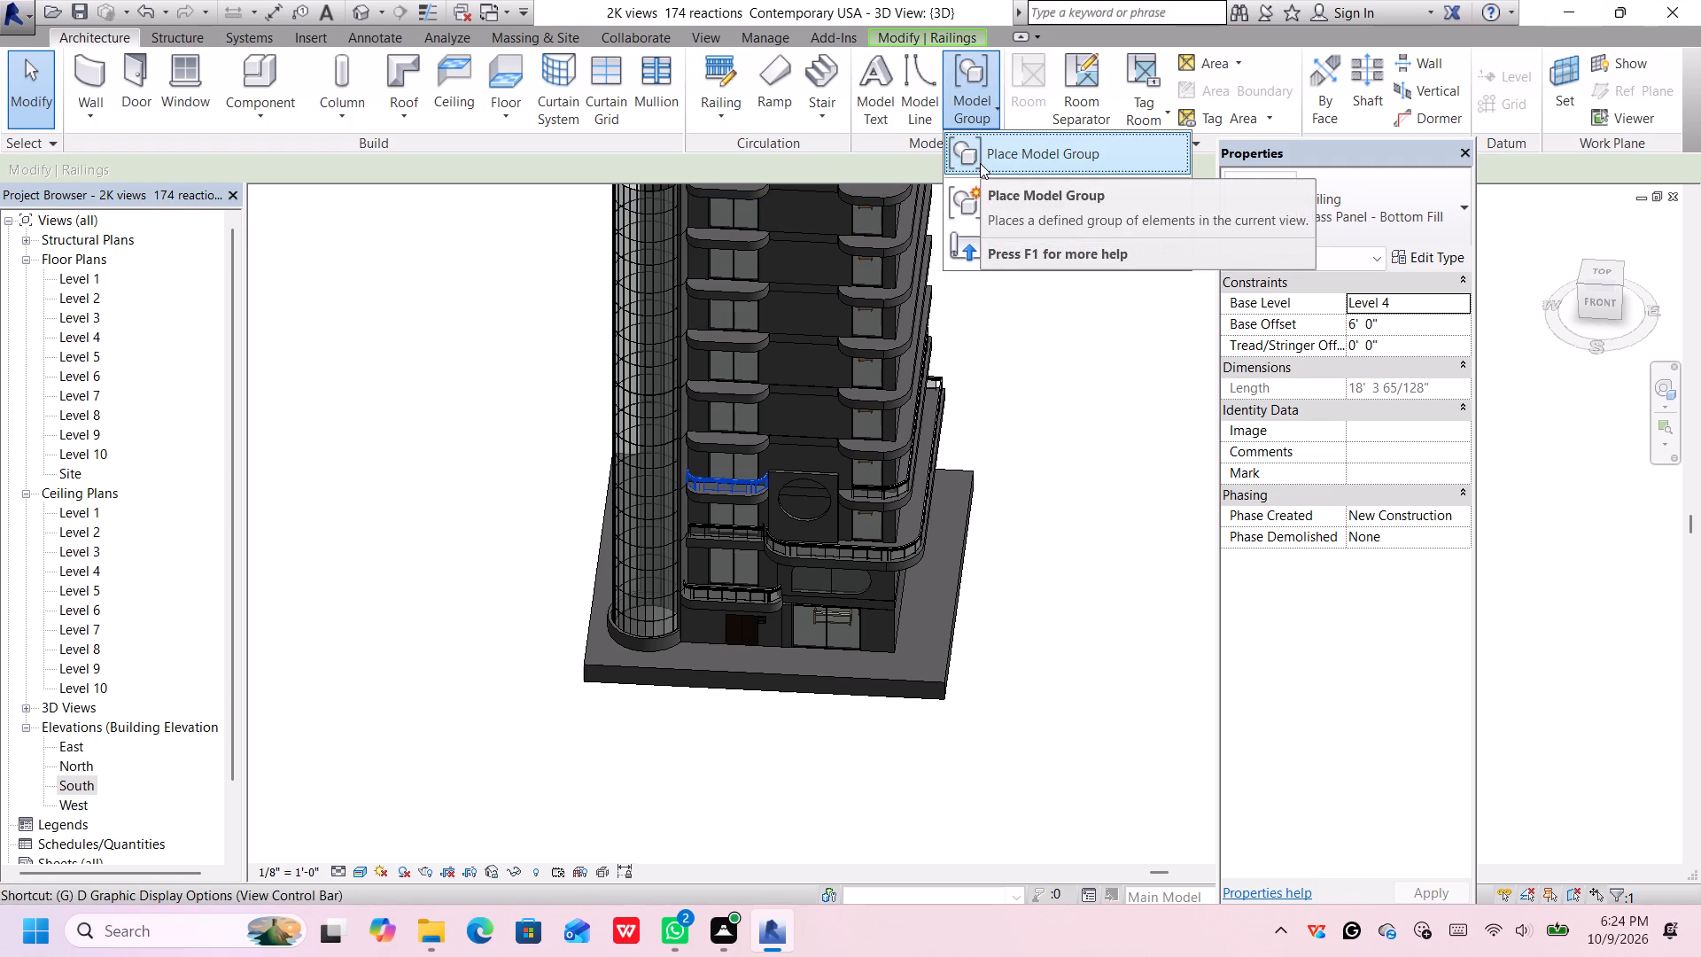
pyautogui.click(1037, 196)
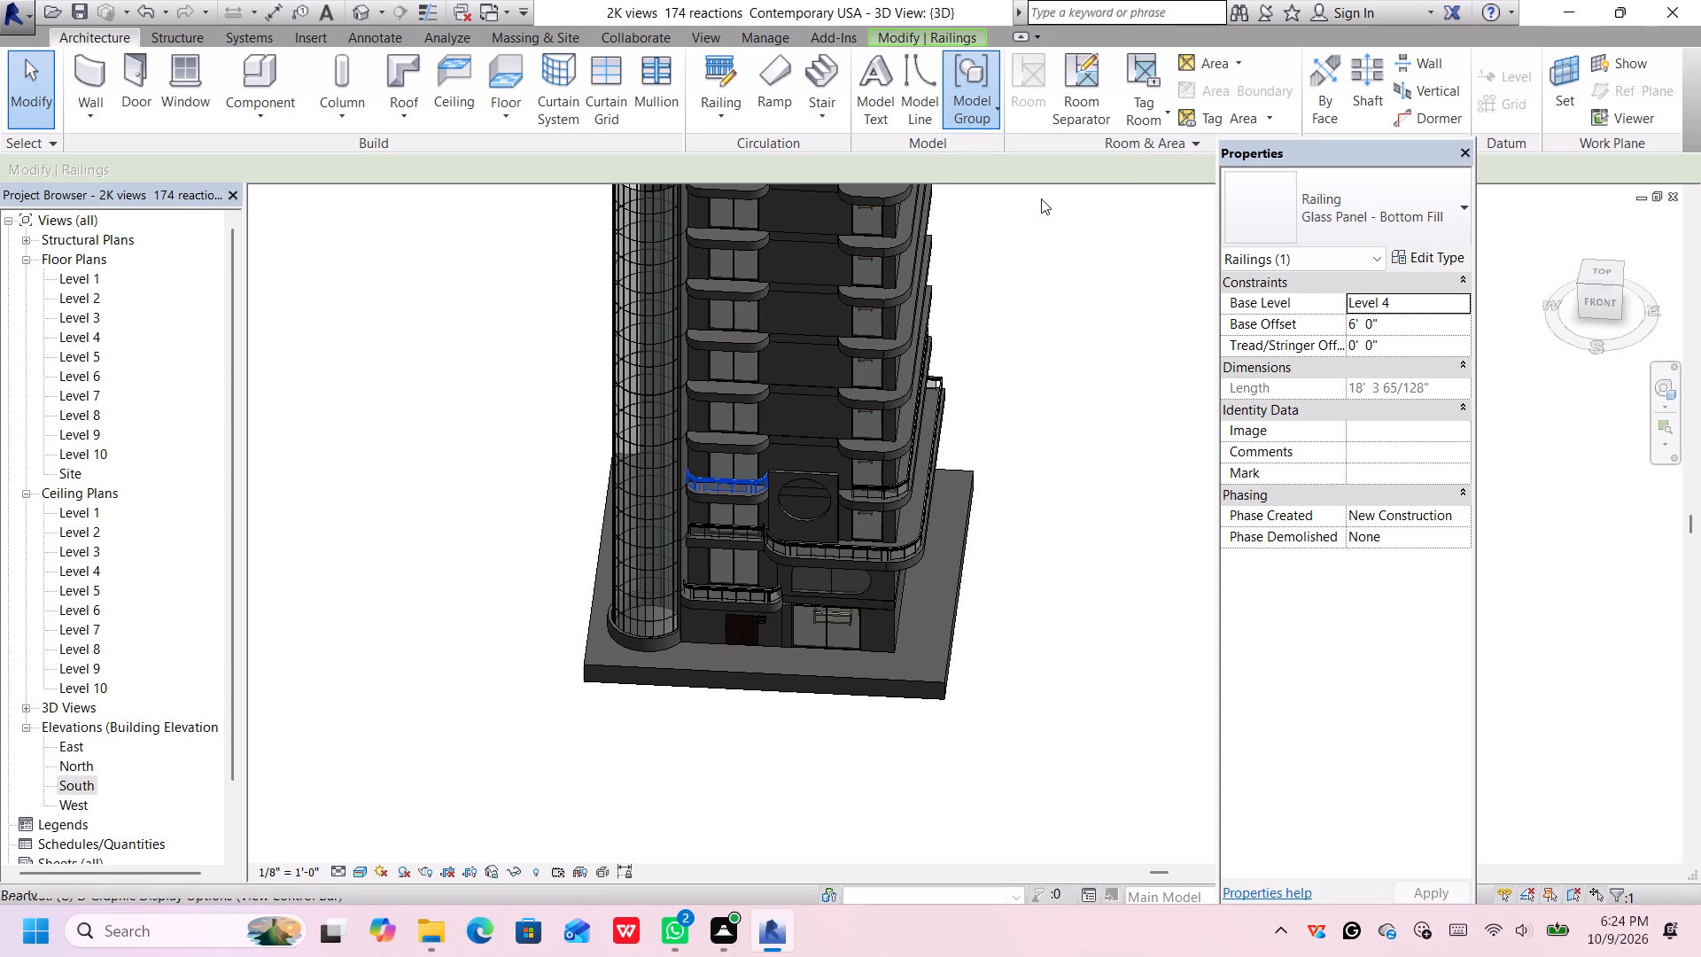
pyautogui.press('Return')
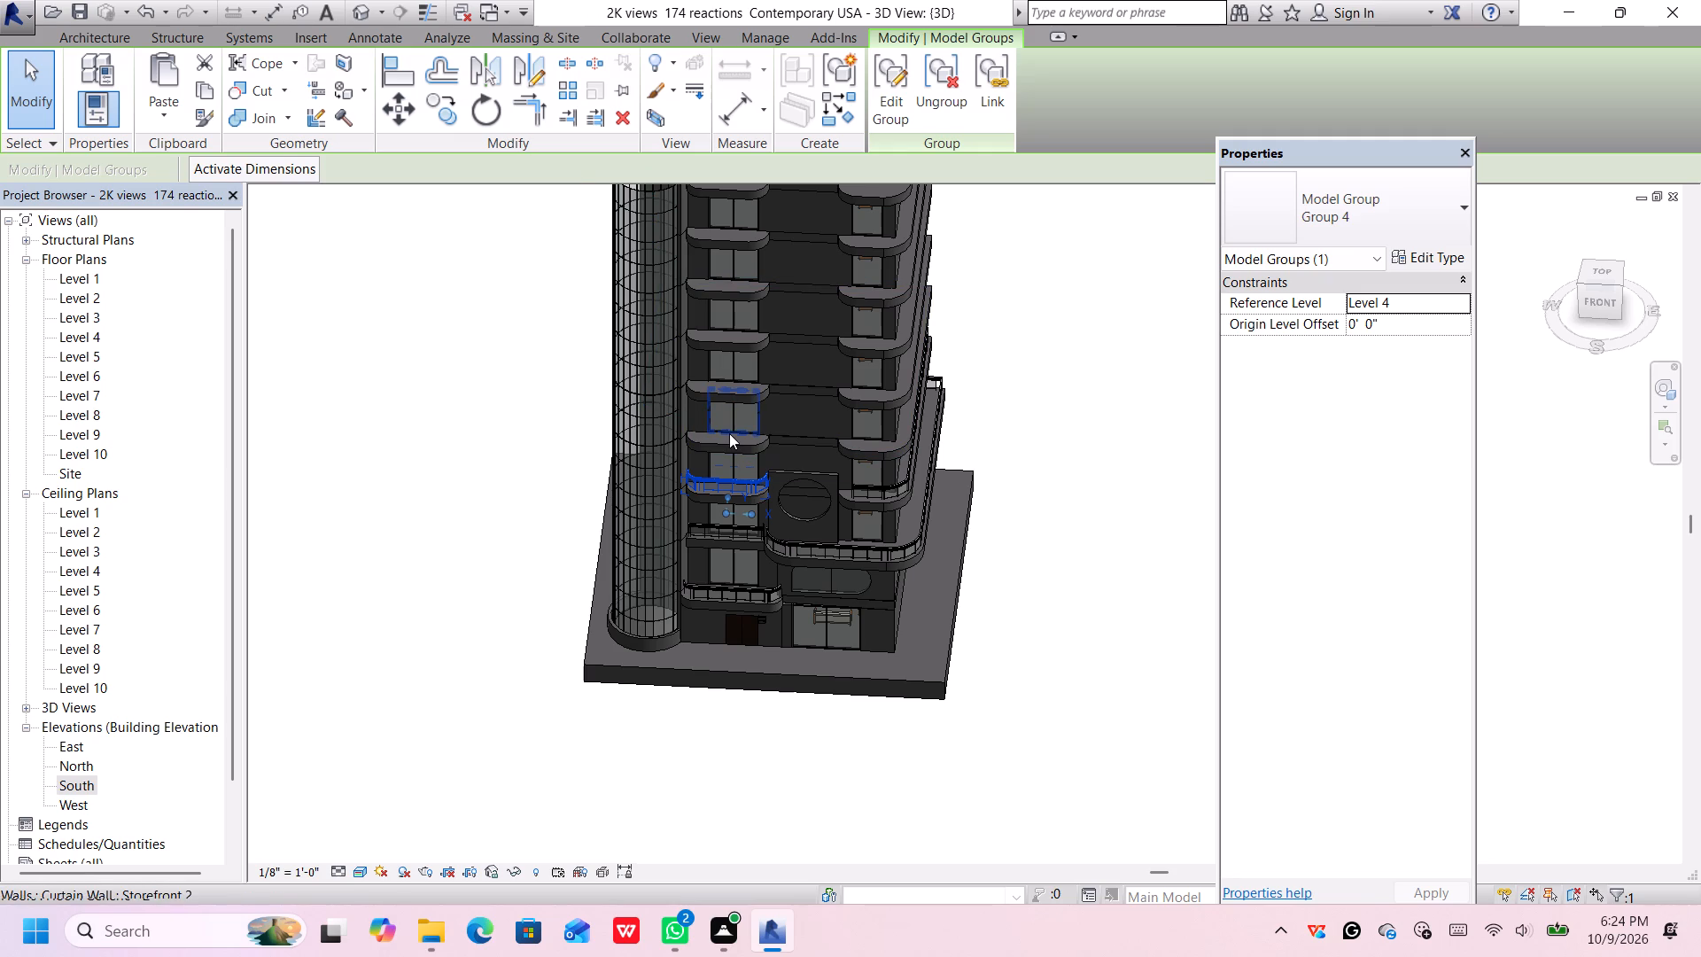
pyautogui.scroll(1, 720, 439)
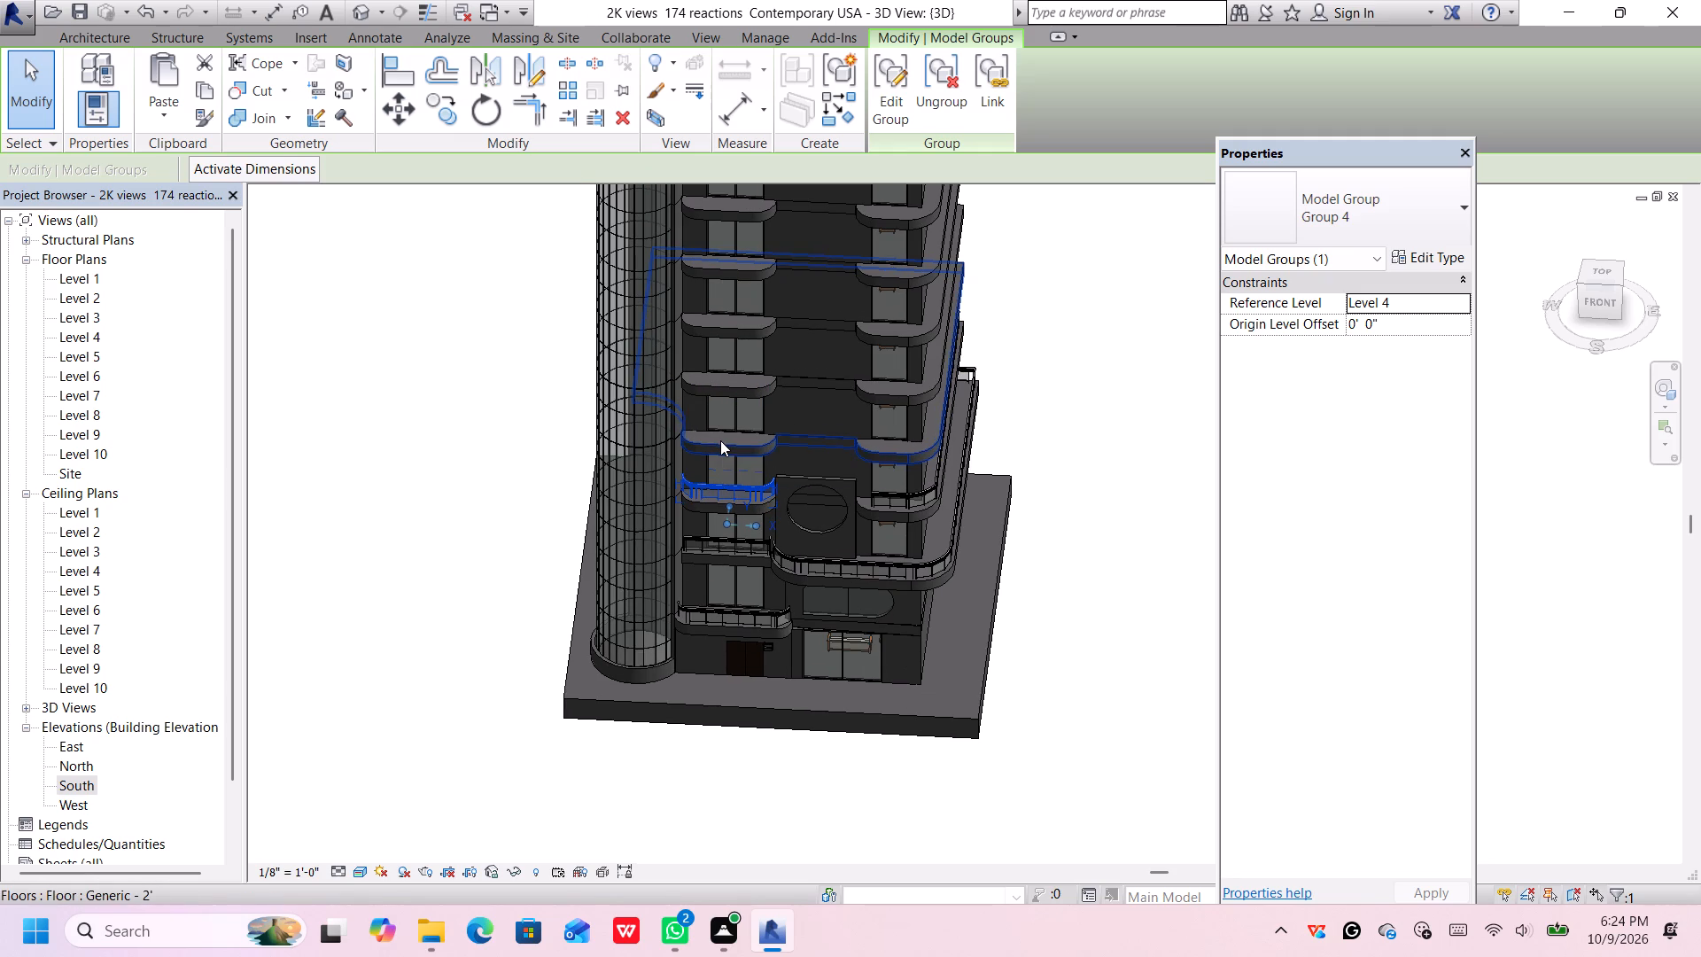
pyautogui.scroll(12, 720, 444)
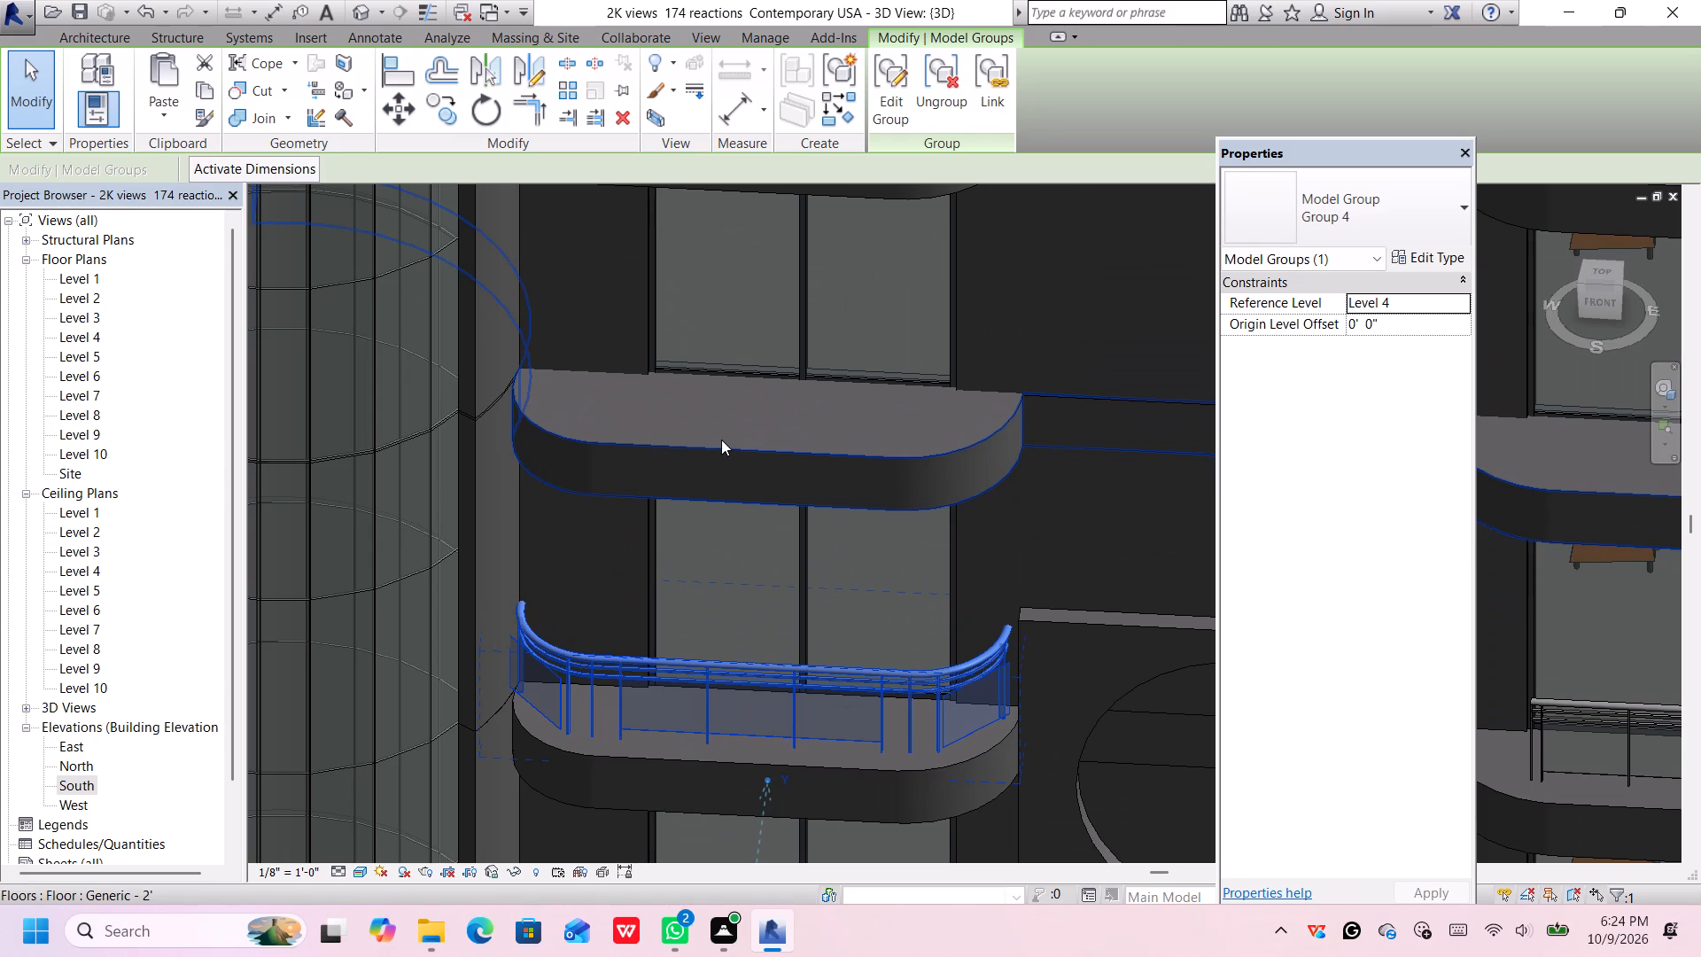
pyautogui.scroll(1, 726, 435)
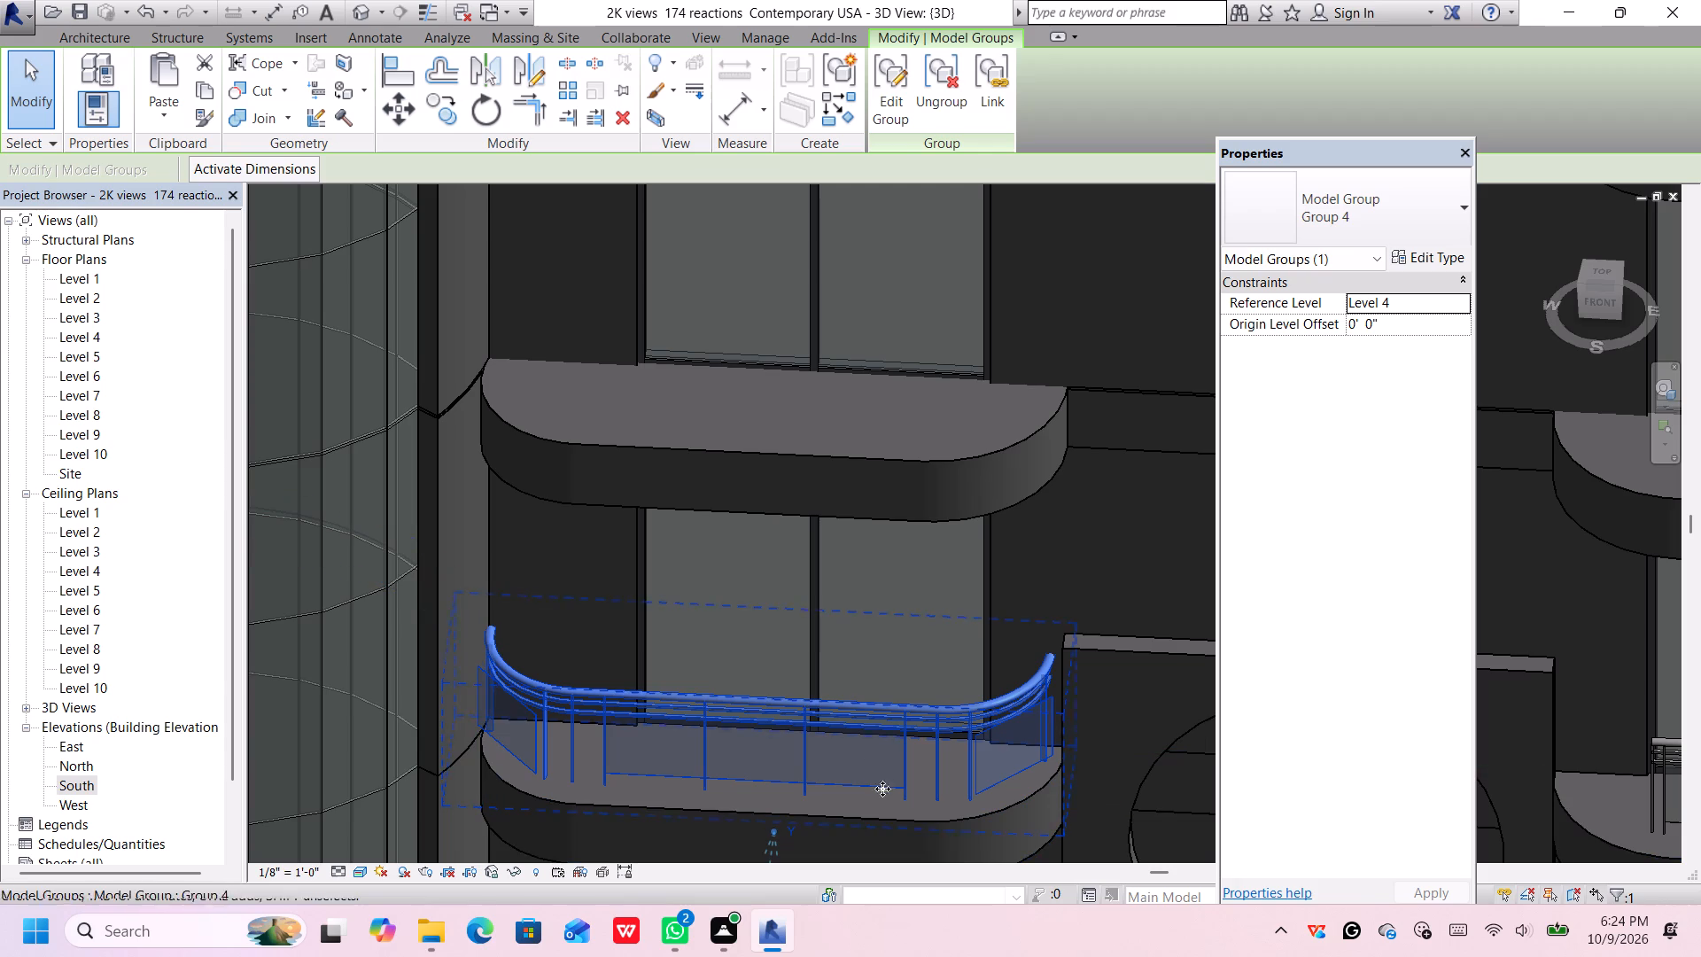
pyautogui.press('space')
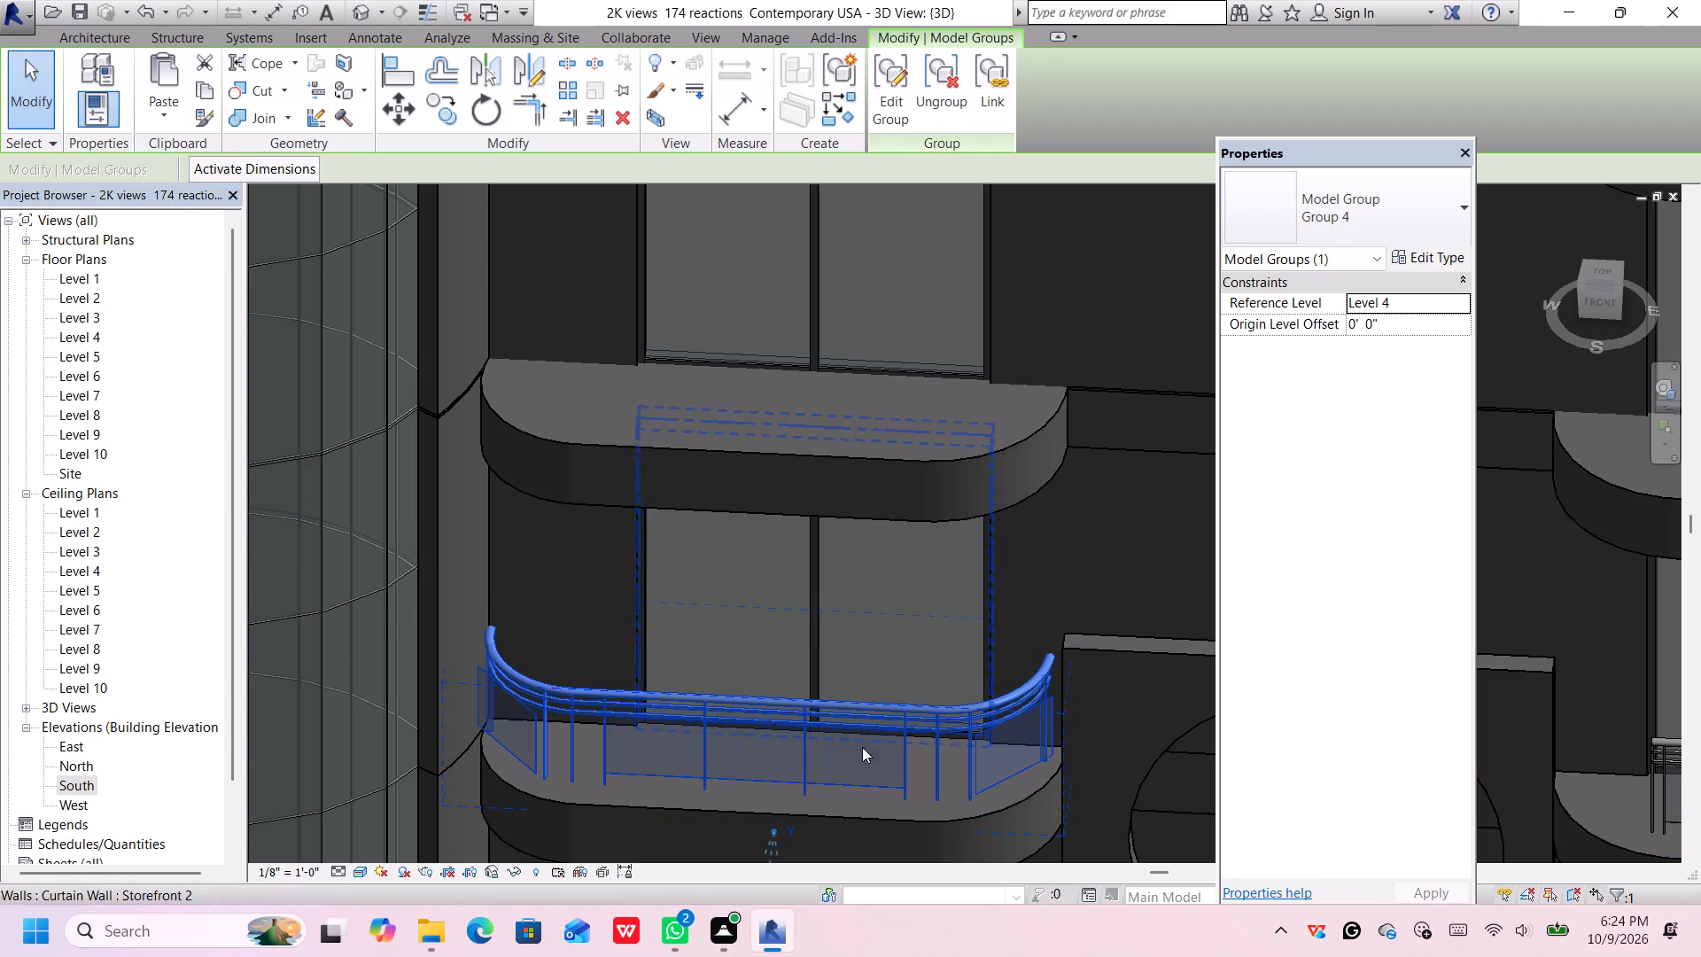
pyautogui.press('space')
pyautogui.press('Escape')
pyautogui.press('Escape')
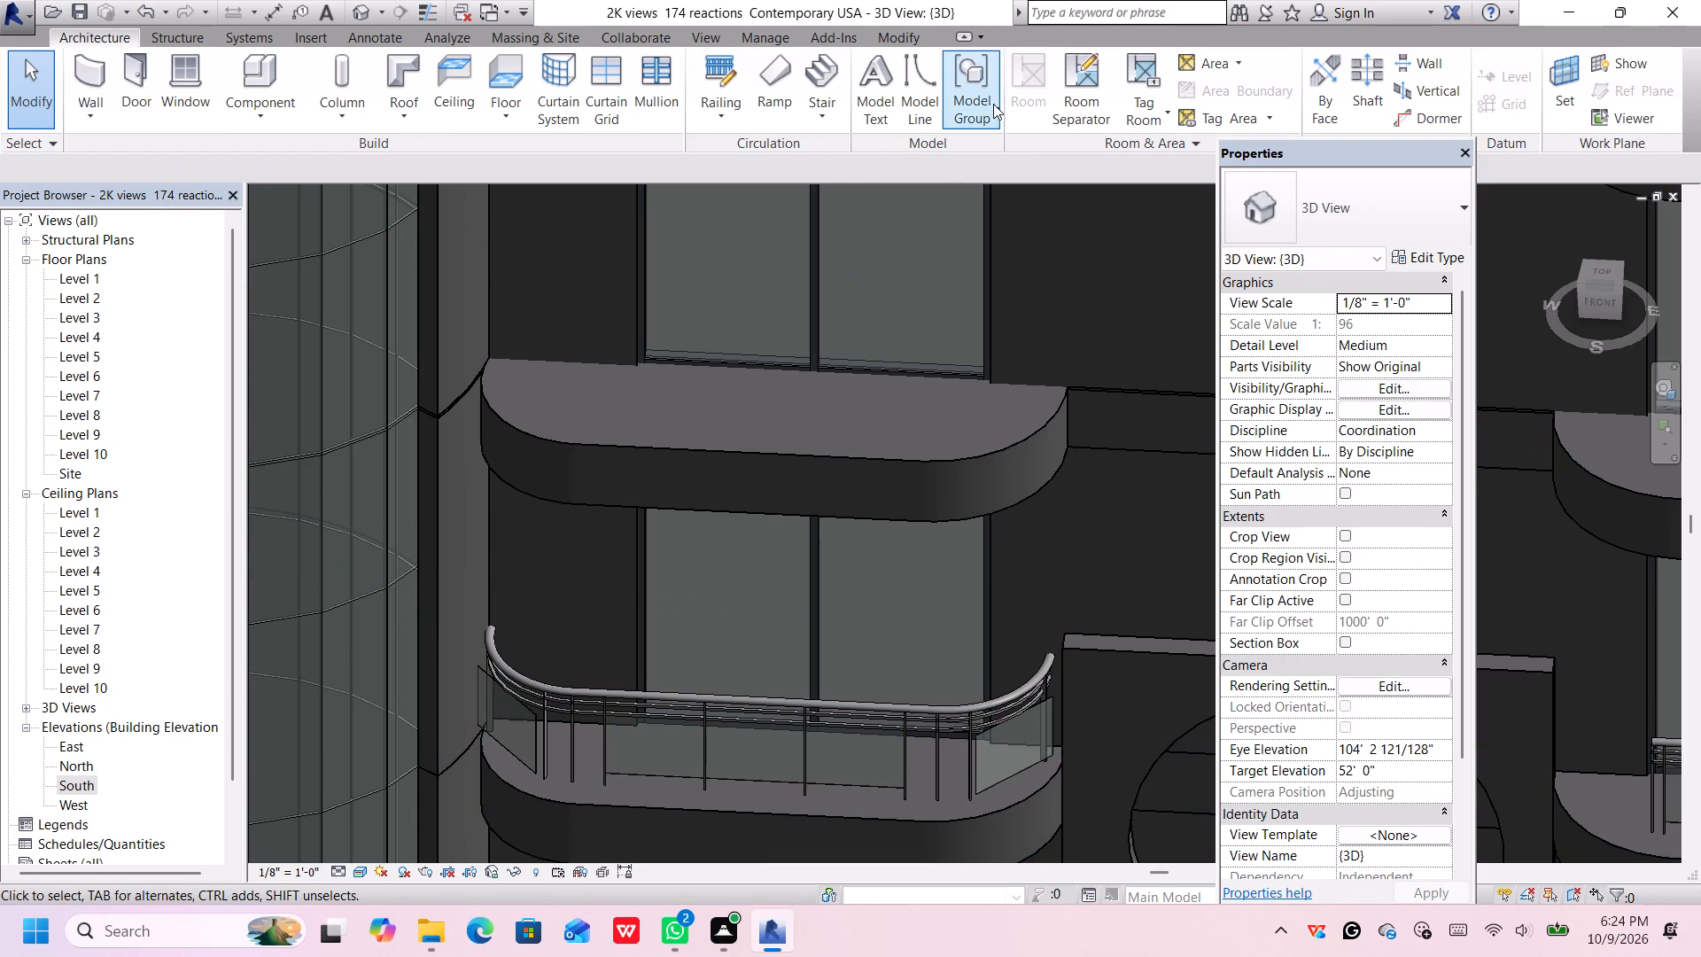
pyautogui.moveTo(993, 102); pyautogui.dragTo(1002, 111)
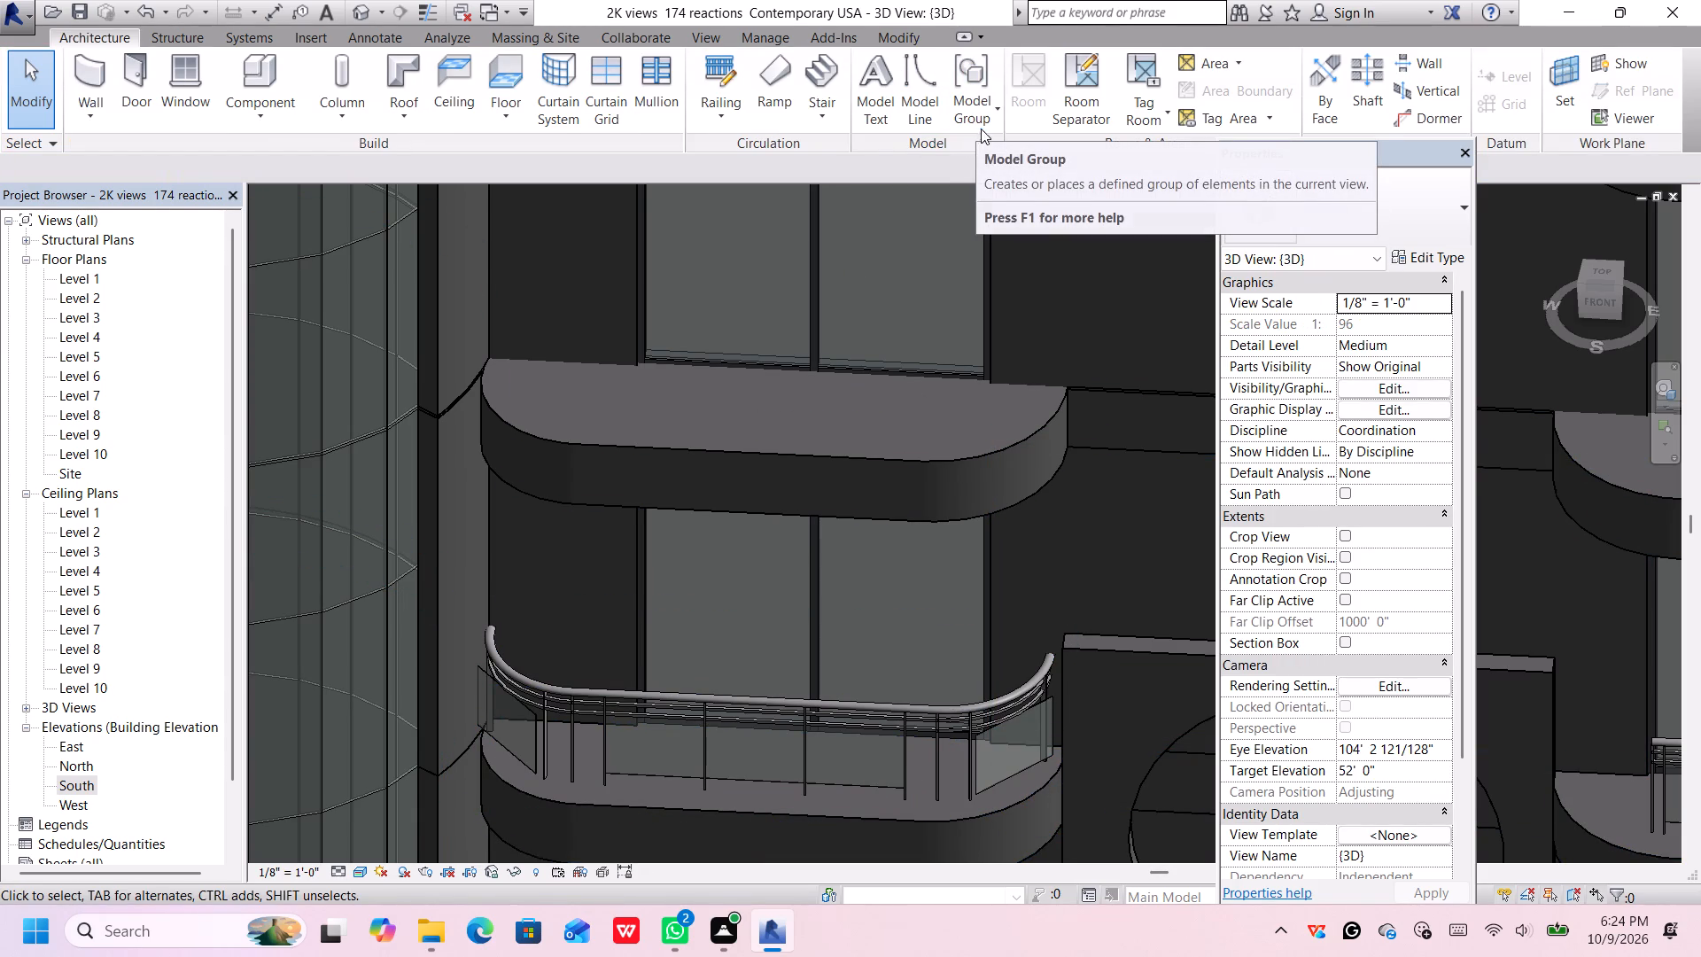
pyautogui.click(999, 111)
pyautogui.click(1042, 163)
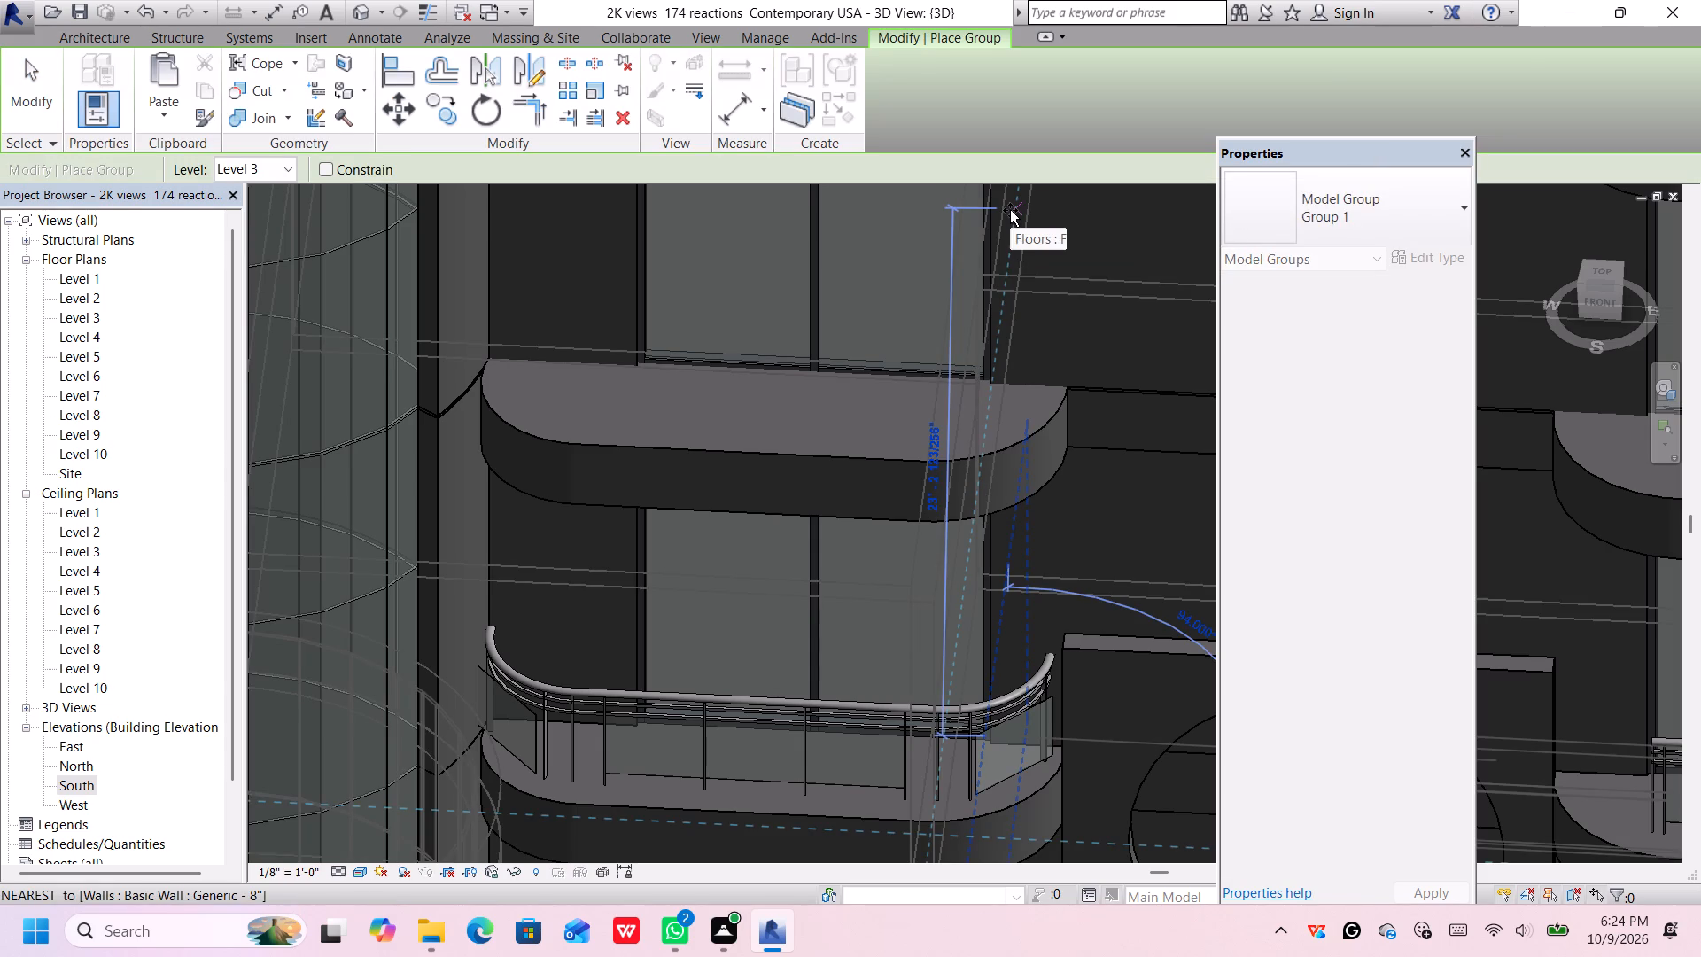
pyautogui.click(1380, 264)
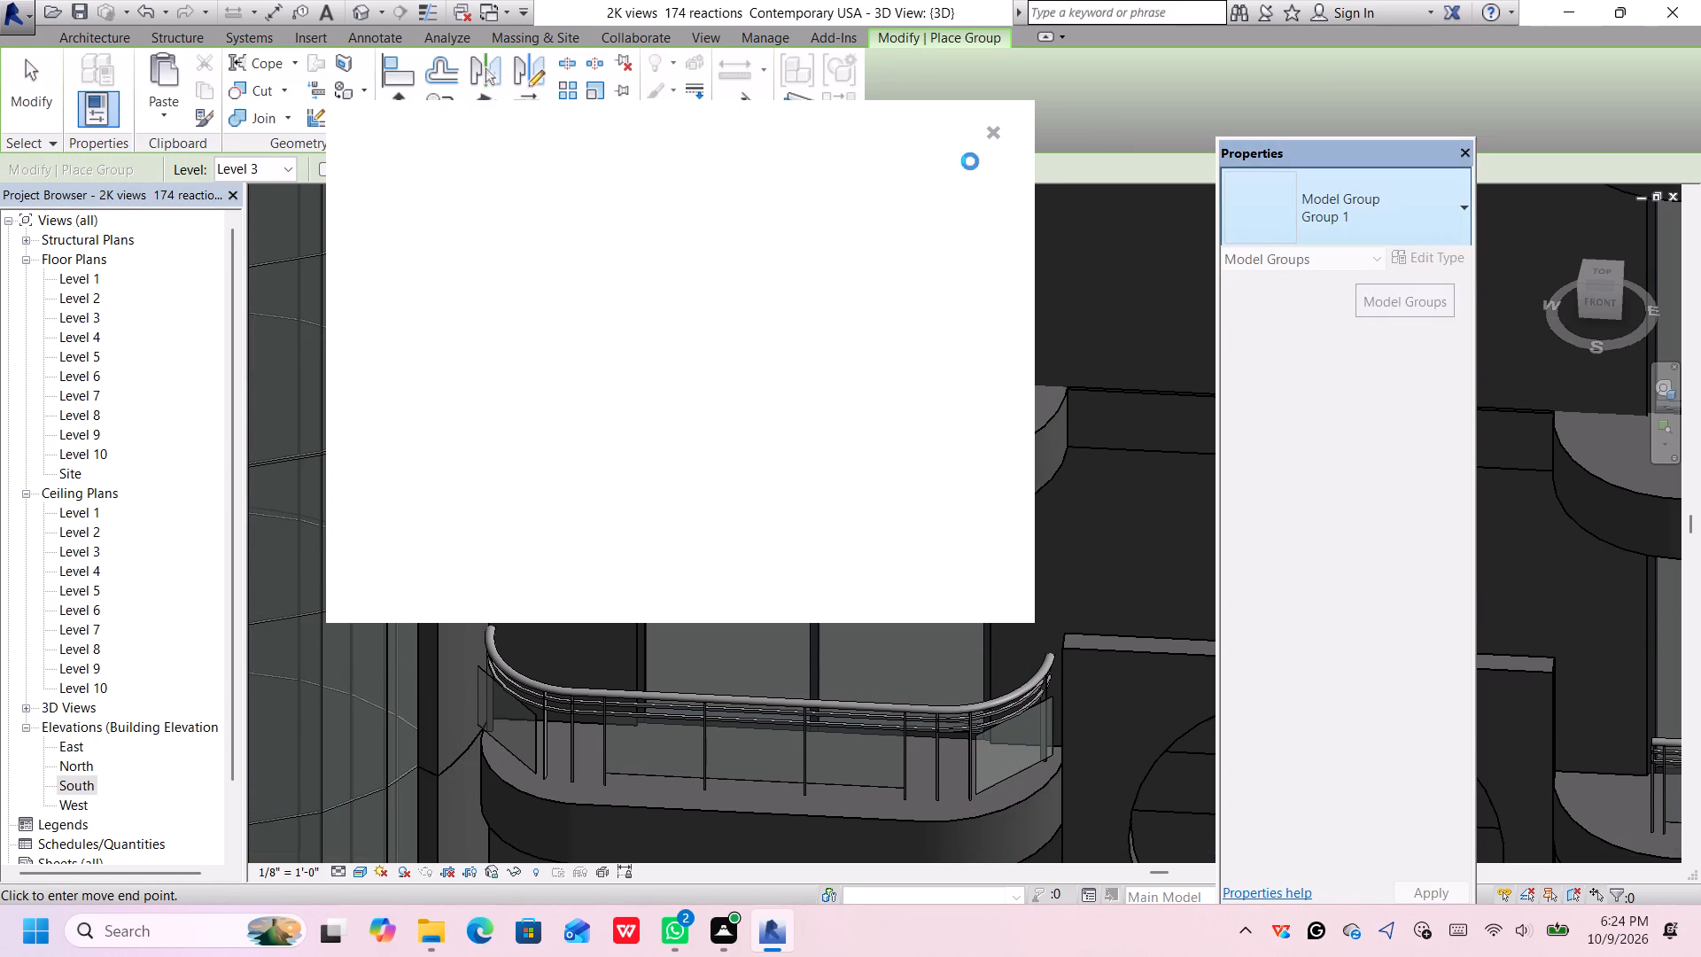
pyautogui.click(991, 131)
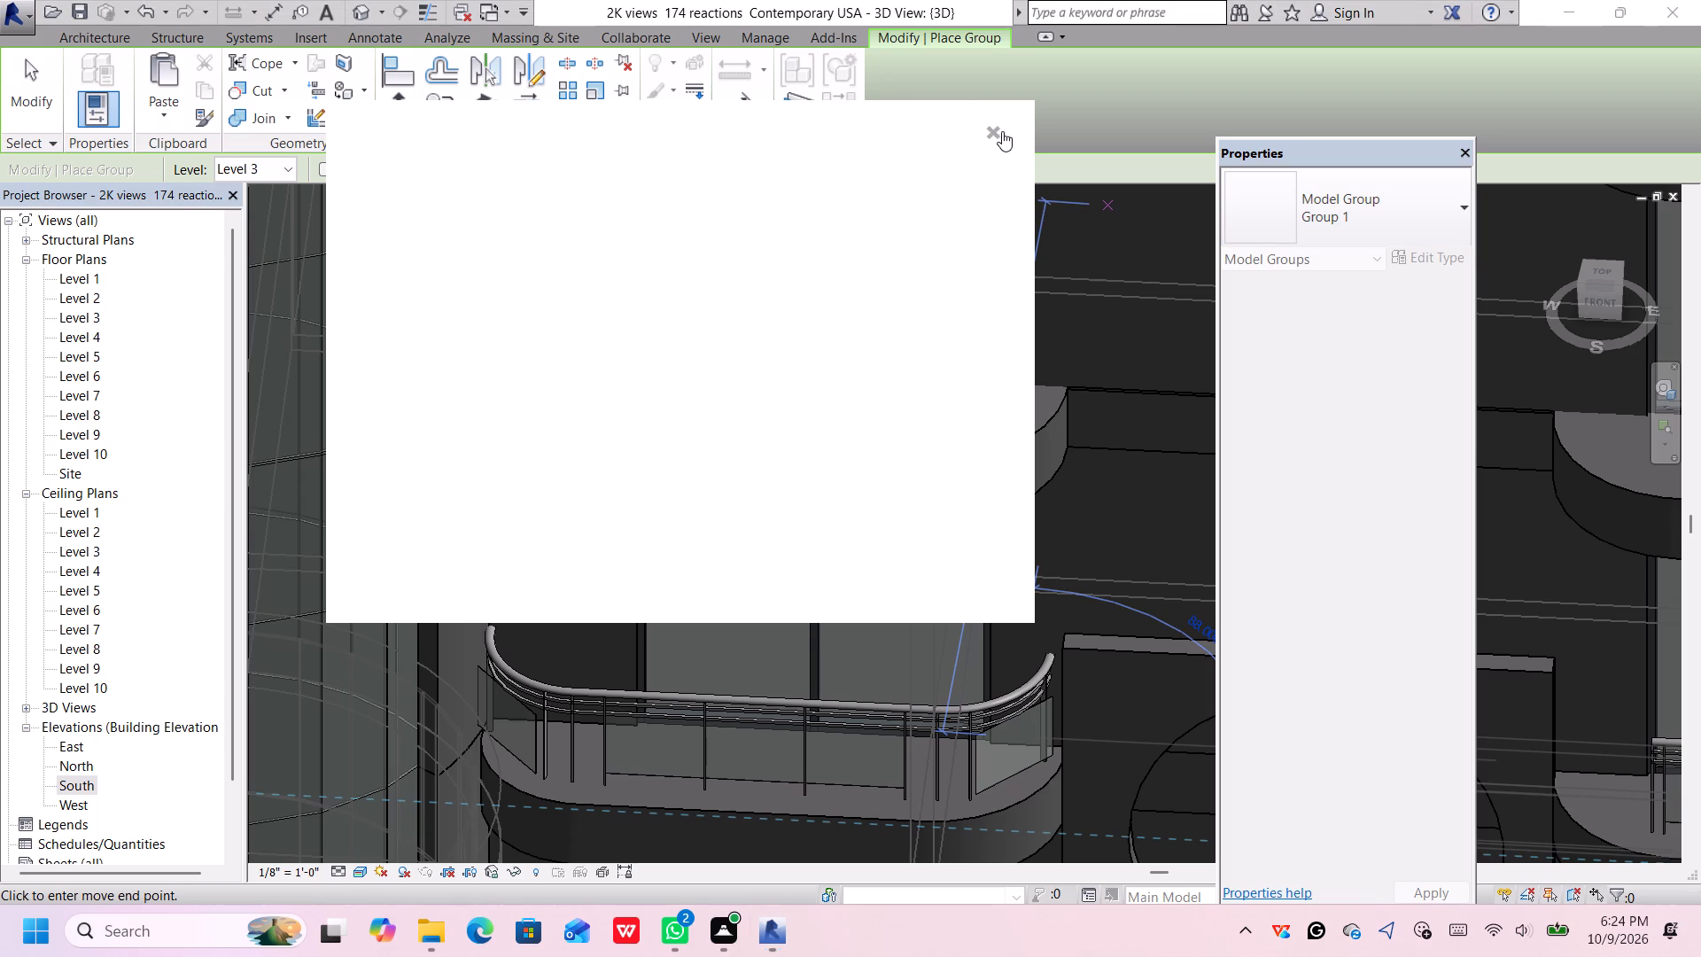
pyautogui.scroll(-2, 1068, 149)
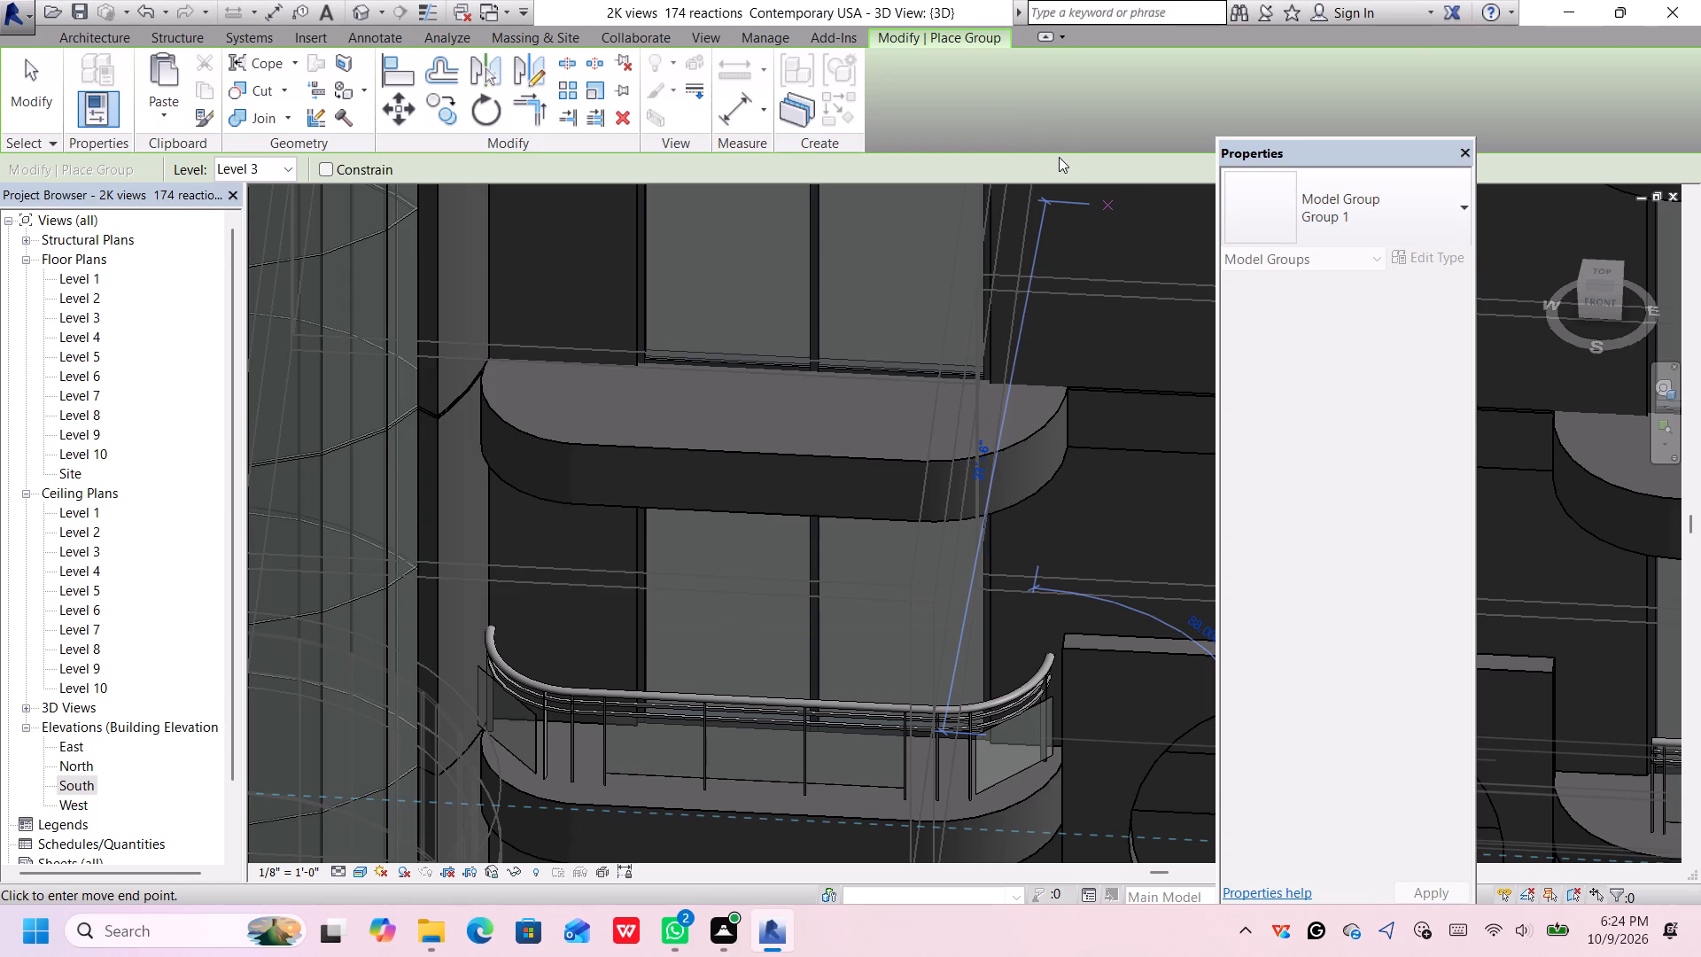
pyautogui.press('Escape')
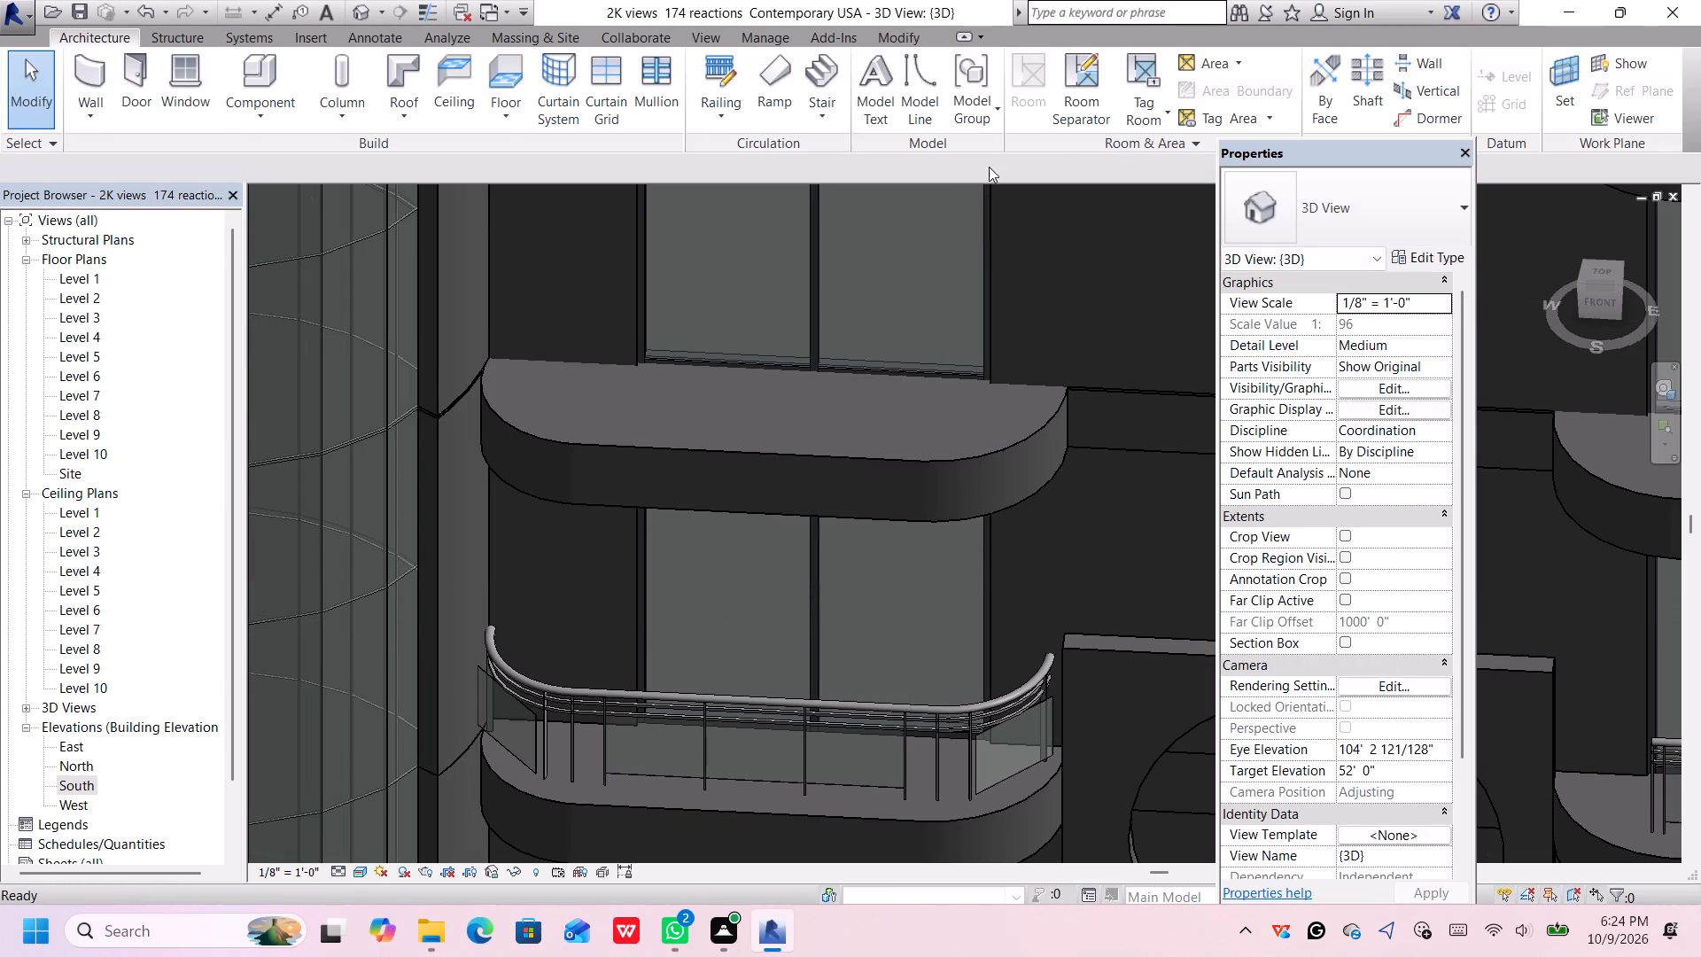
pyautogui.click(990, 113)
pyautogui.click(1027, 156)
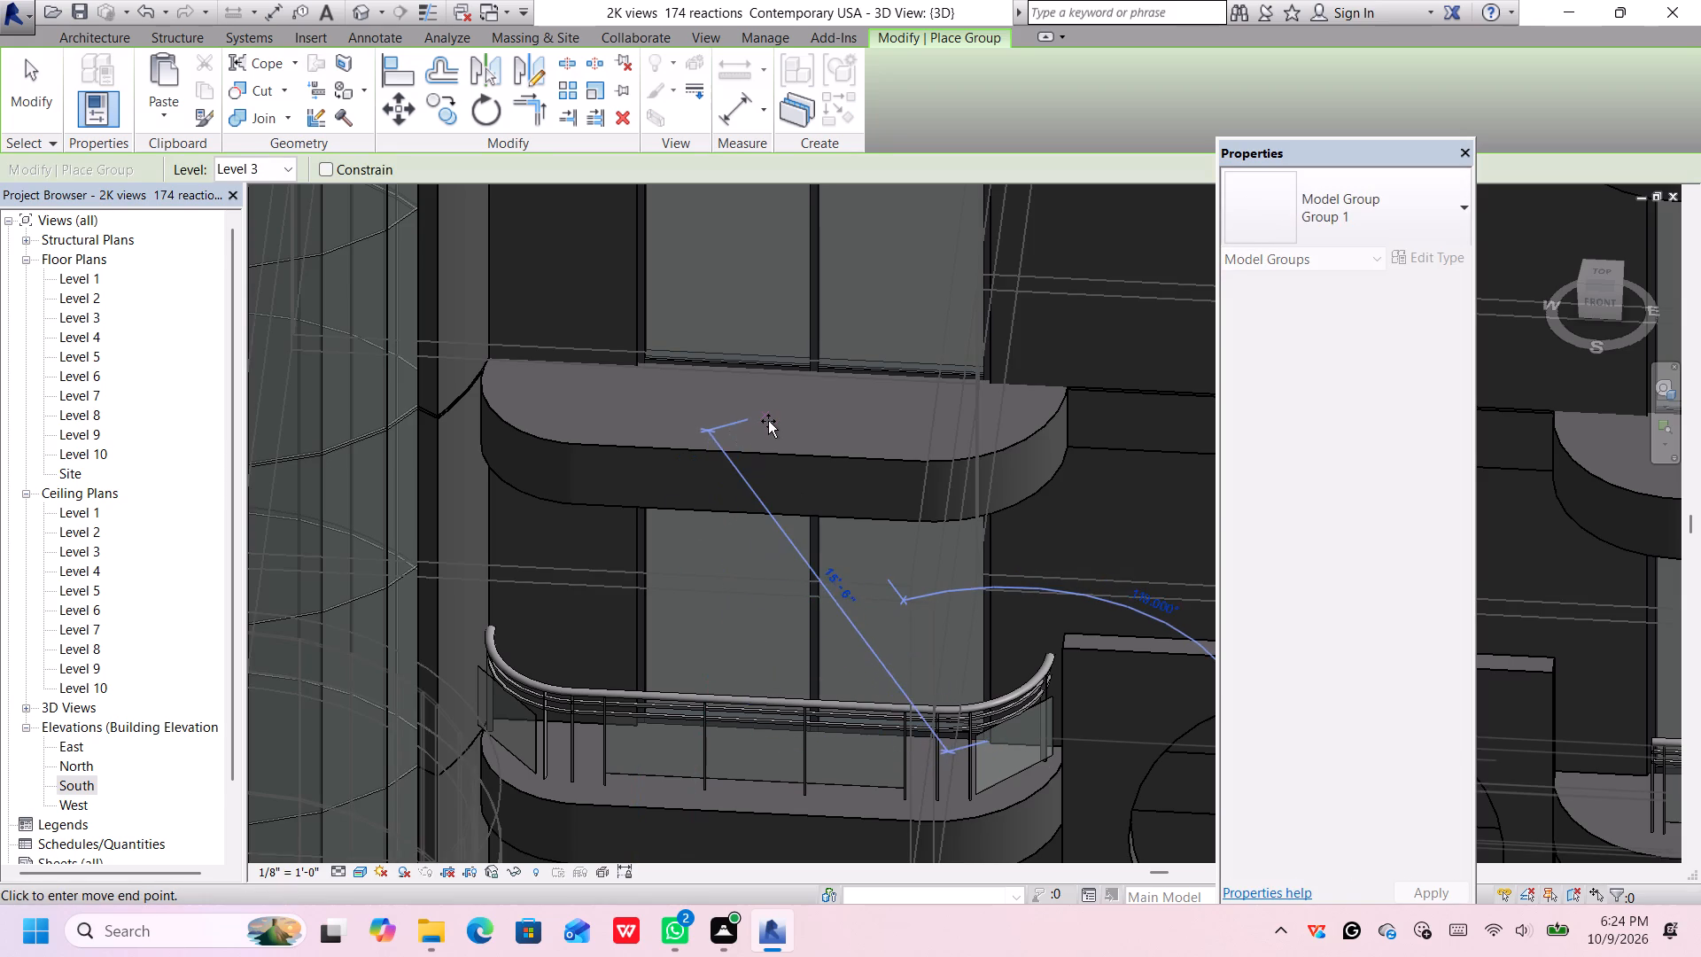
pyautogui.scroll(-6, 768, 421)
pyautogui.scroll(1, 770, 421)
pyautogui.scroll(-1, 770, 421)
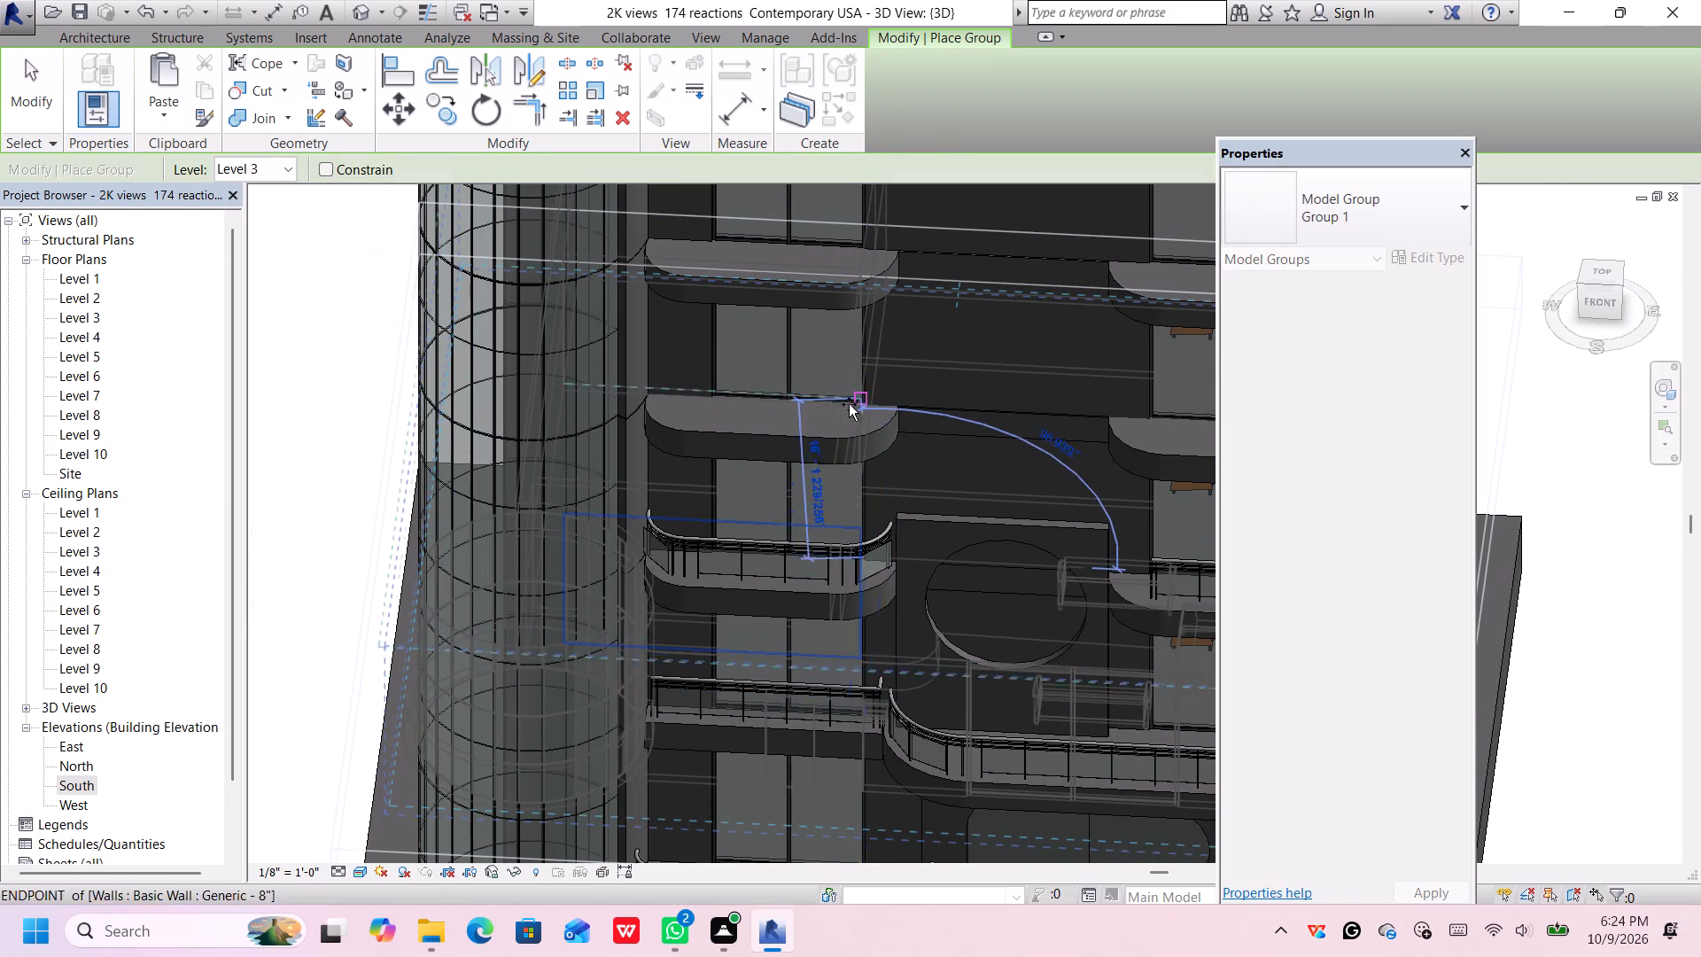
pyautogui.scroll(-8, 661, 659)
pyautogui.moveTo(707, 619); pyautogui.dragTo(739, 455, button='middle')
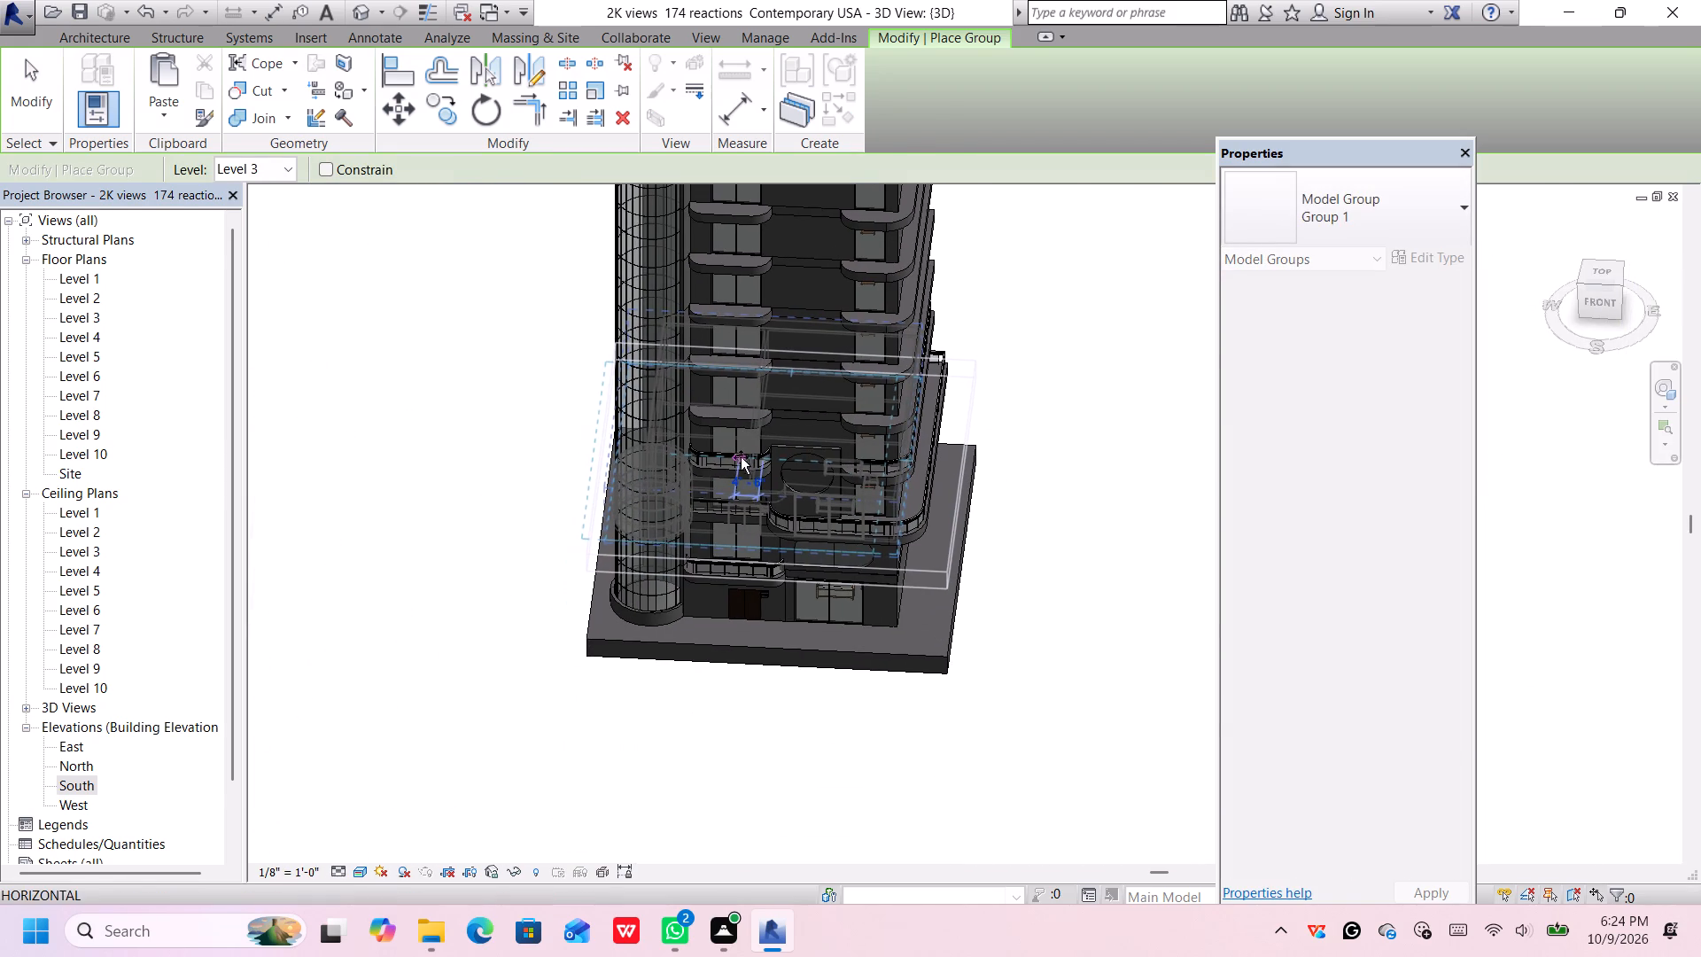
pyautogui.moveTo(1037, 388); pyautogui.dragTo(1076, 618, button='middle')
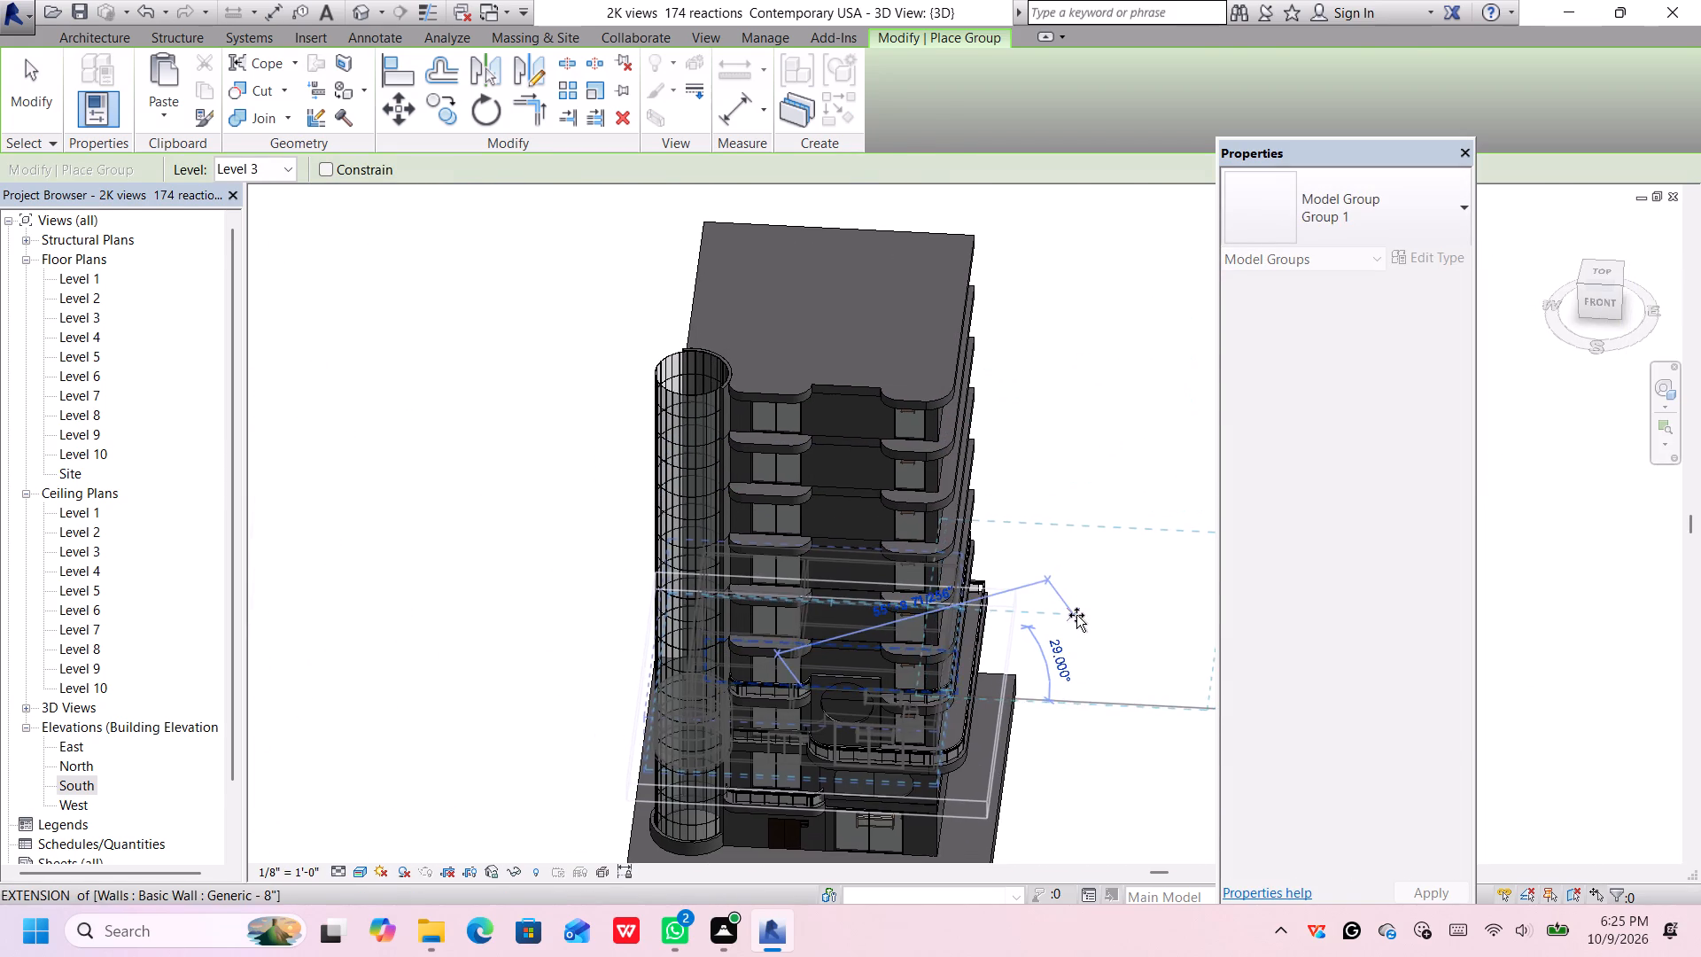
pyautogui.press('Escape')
# Undo the last change made to the model.
pyautogui.scroll(1, 1050, 585)
pyautogui.scroll(-16, 1050, 583)
pyautogui.moveTo(1047, 585); pyautogui.dragTo(721, 679, button='middle')
pyautogui.scroll(2, 904, 538)
pyautogui.hotkey('ctrl', 'z')
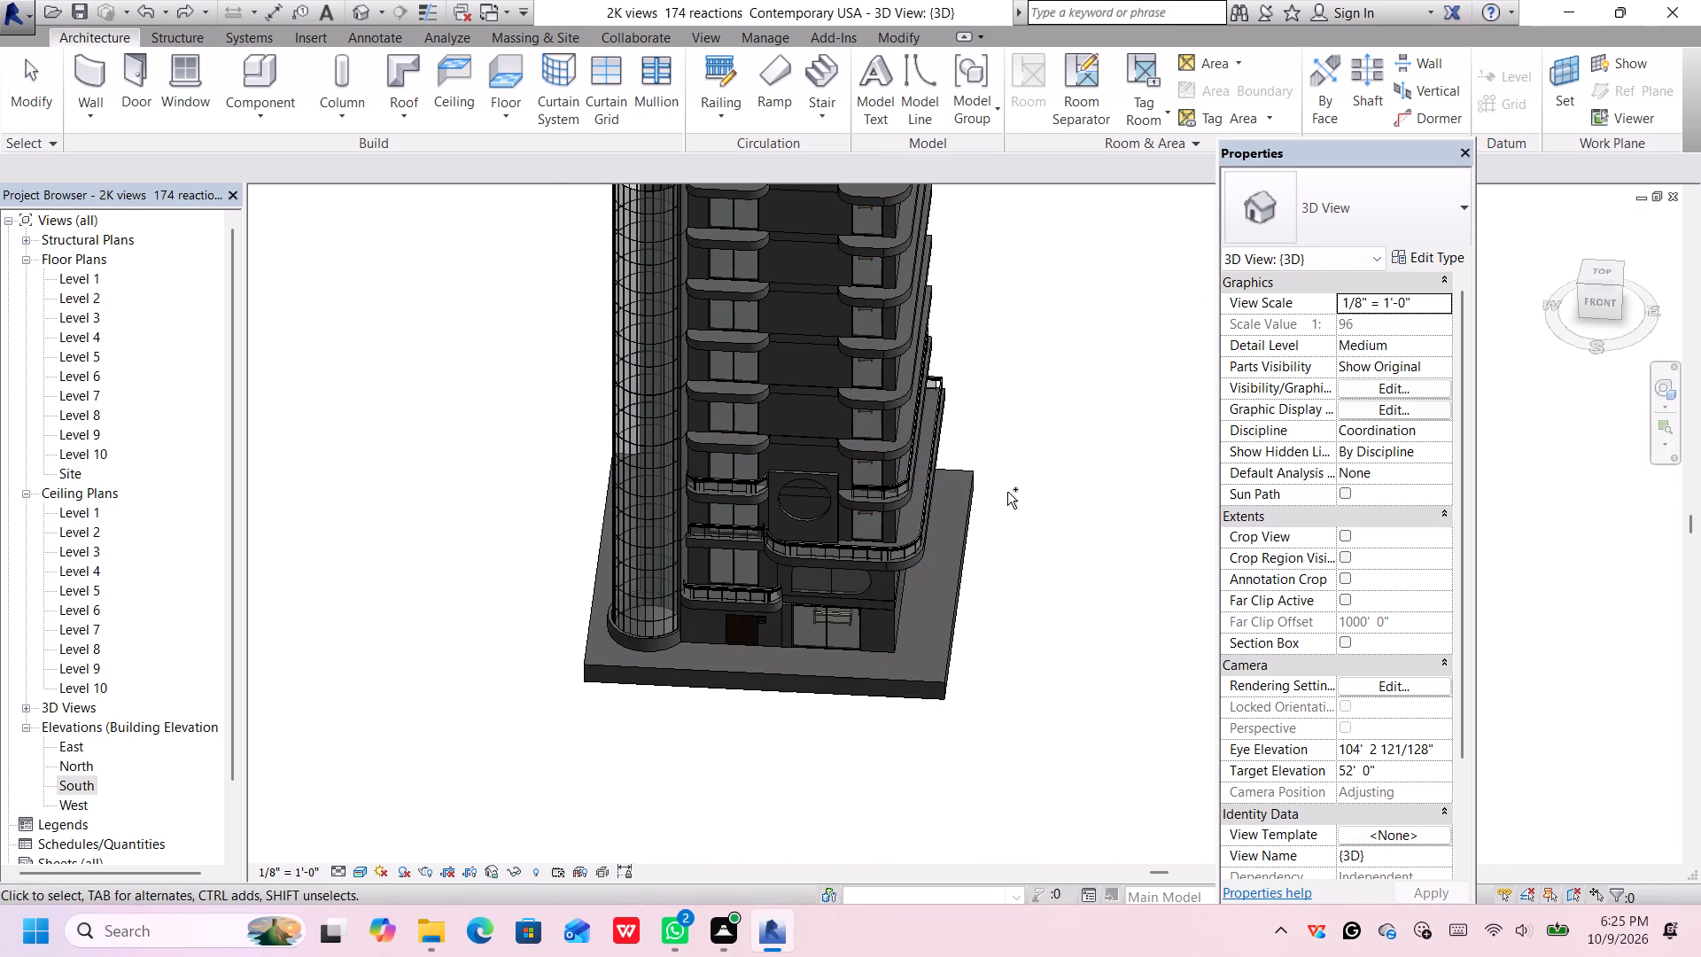
# Open the South elevation with the whole tower in view.
pyautogui.moveTo(1006, 490); pyautogui.dragTo(969, 667, button='middle')
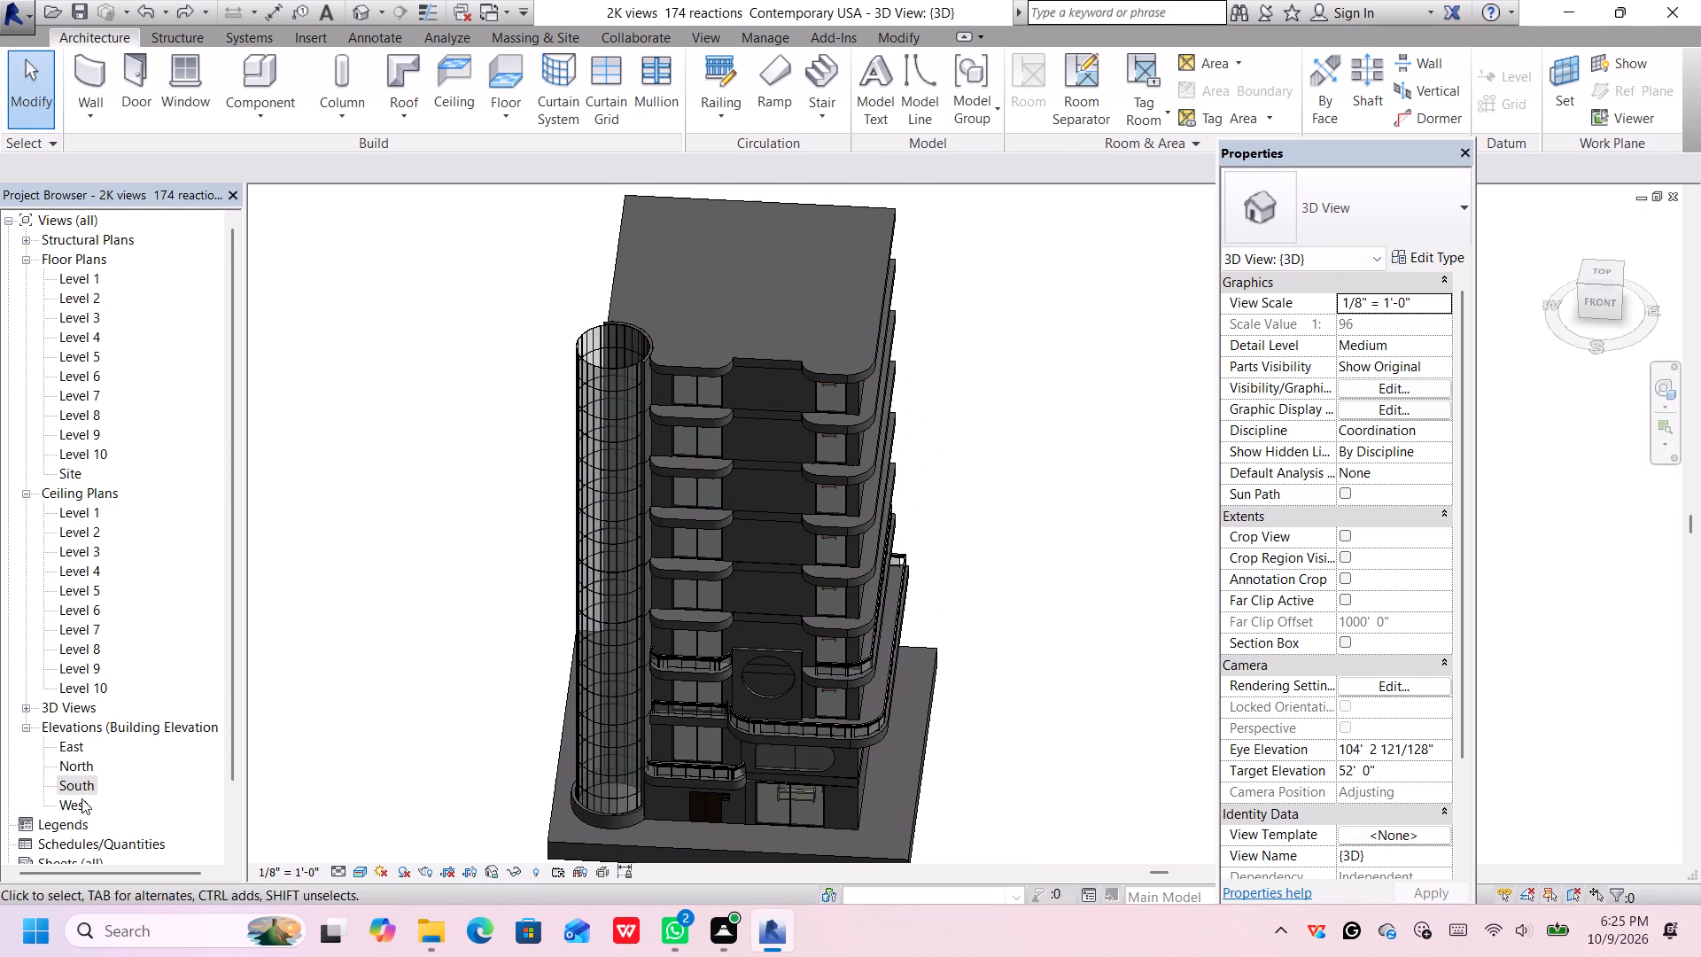
pyautogui.doubleClick(78, 790)
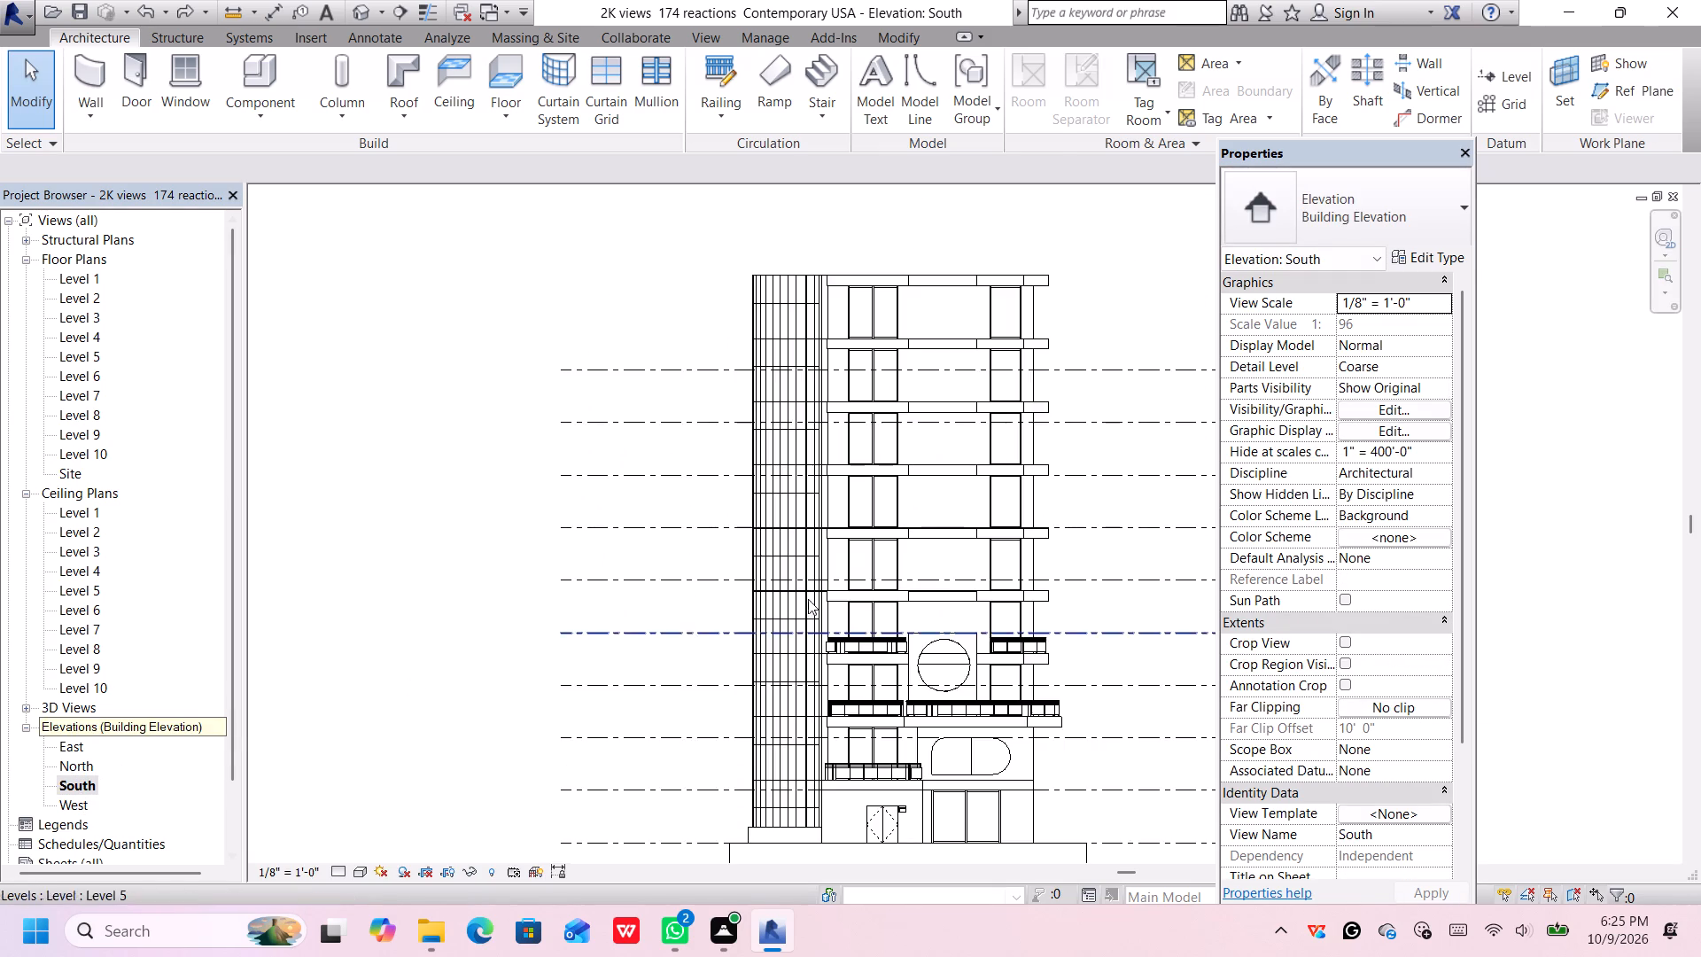
pyautogui.scroll(-3, 971, 579)
pyautogui.moveTo(1021, 542); pyautogui.dragTo(764, 565, button='middle')
# Delete the repeated upper storeys above the circular-window floors, including the upper glazed cylinder sections and Levels 7 to 10.
pyautogui.moveTo(812, 372); pyautogui.dragTo(805, 378)
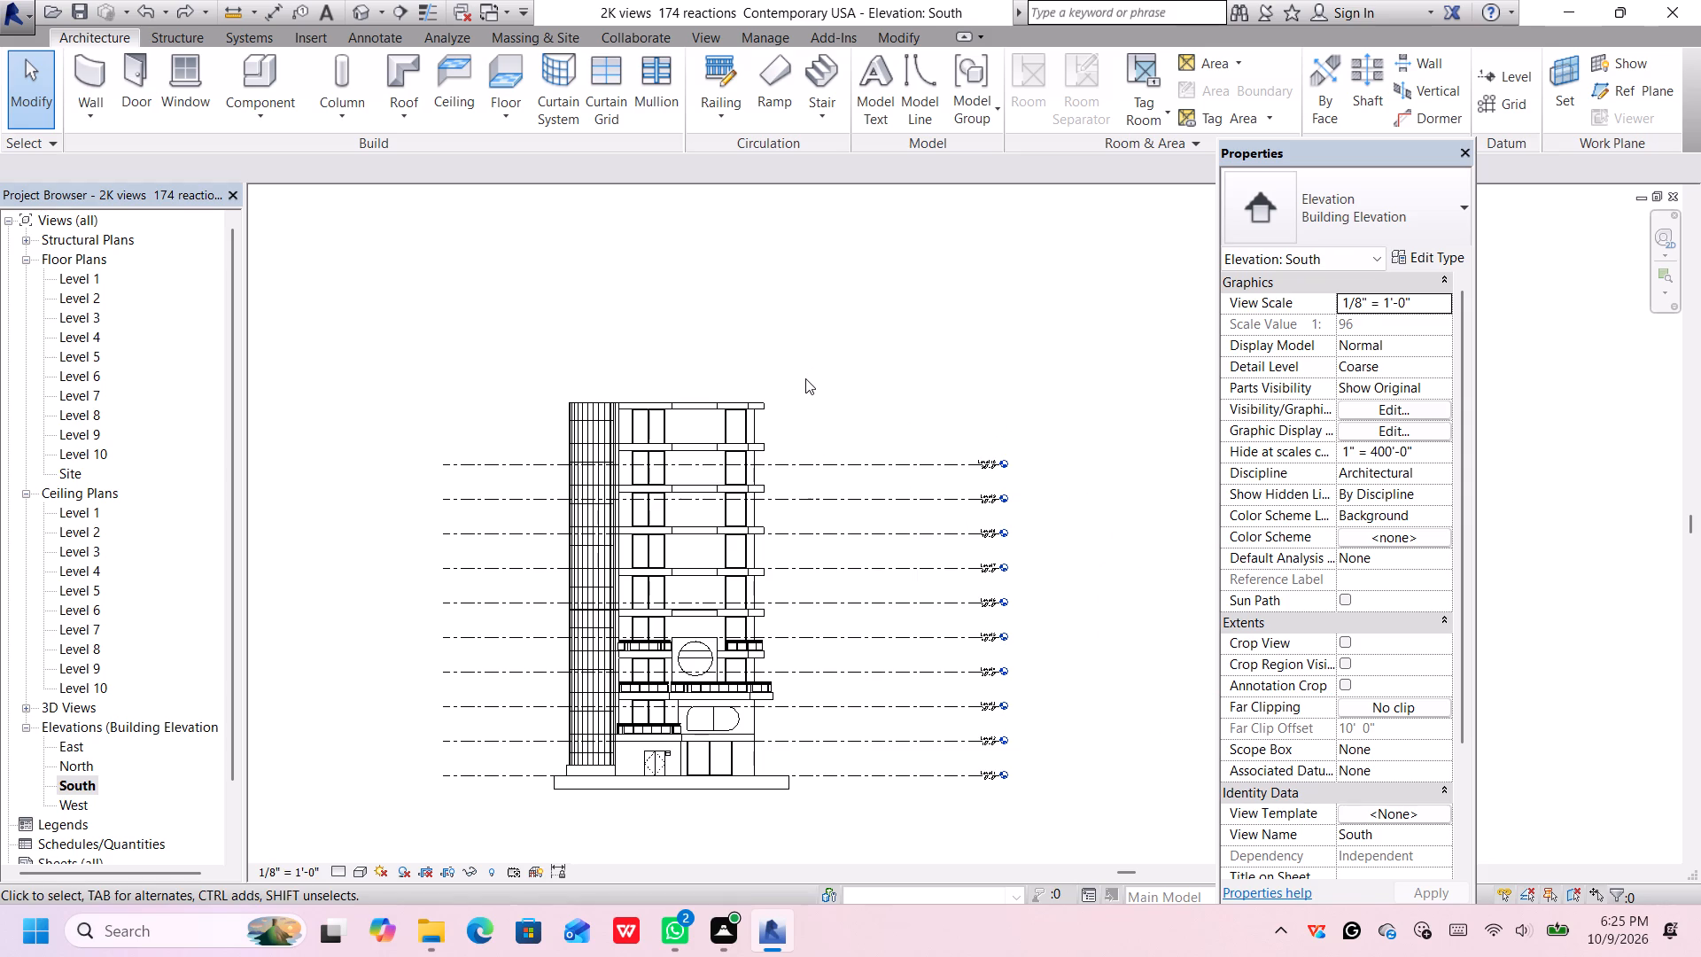
pyautogui.moveTo(805, 378); pyautogui.dragTo(517, 617)
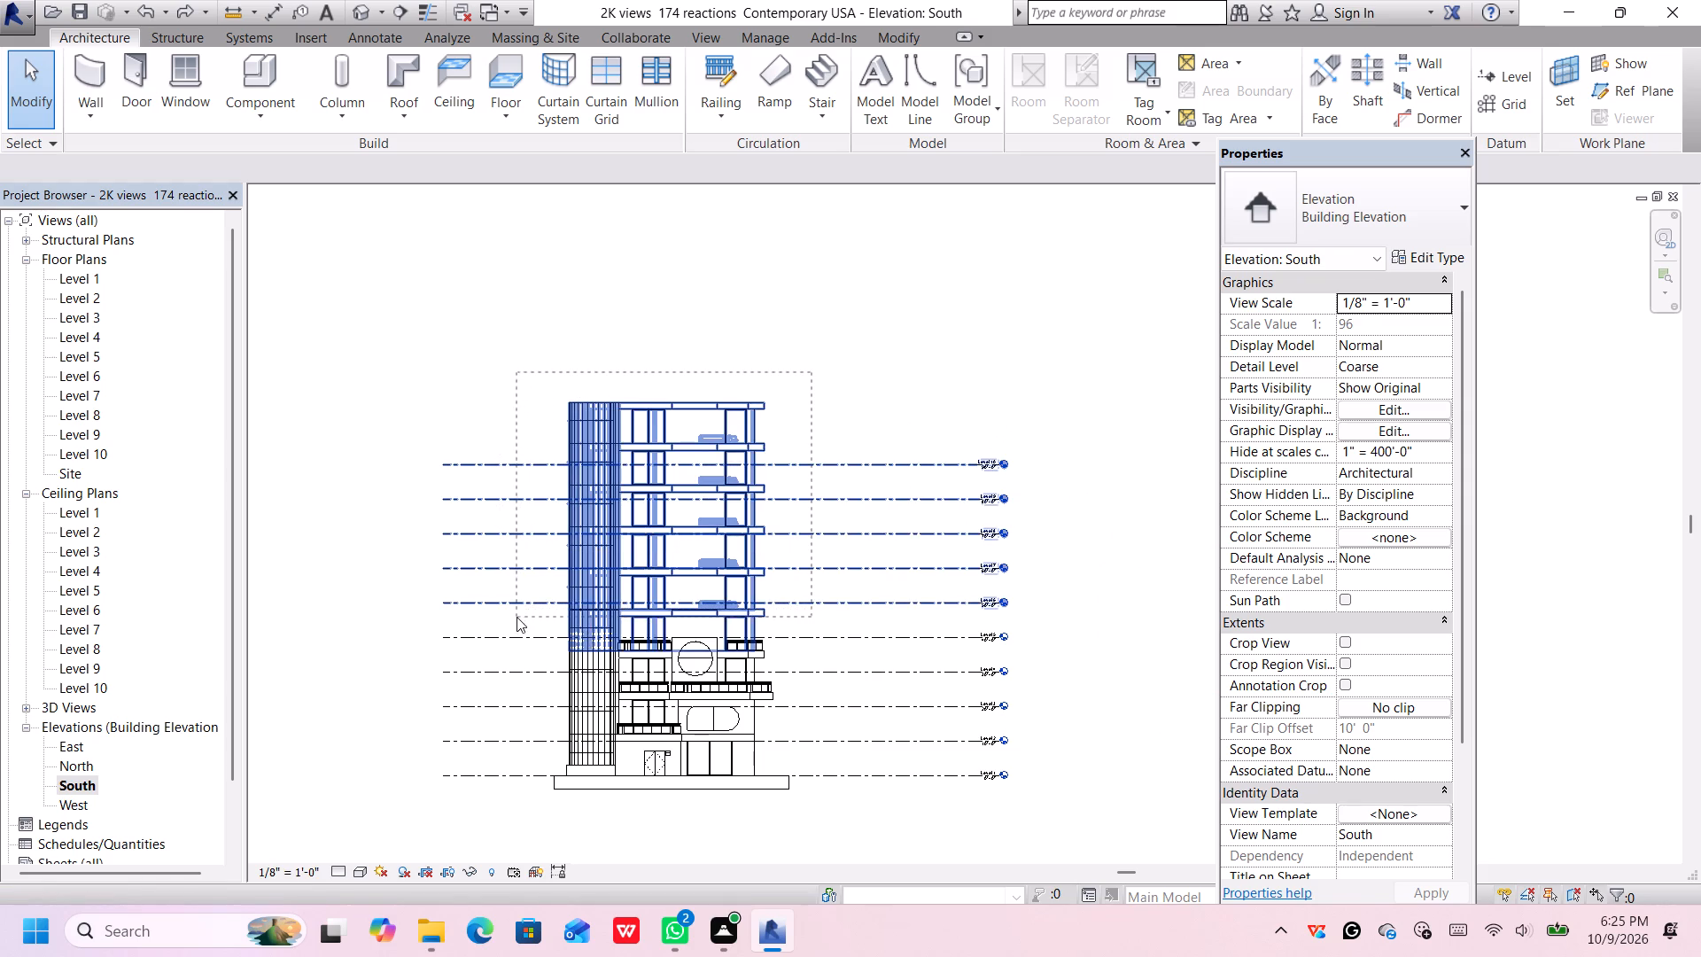
pyautogui.moveTo(517, 617); pyautogui.dragTo(517, 593)
pyautogui.moveTo(517, 593); pyautogui.dragTo(515, 605)
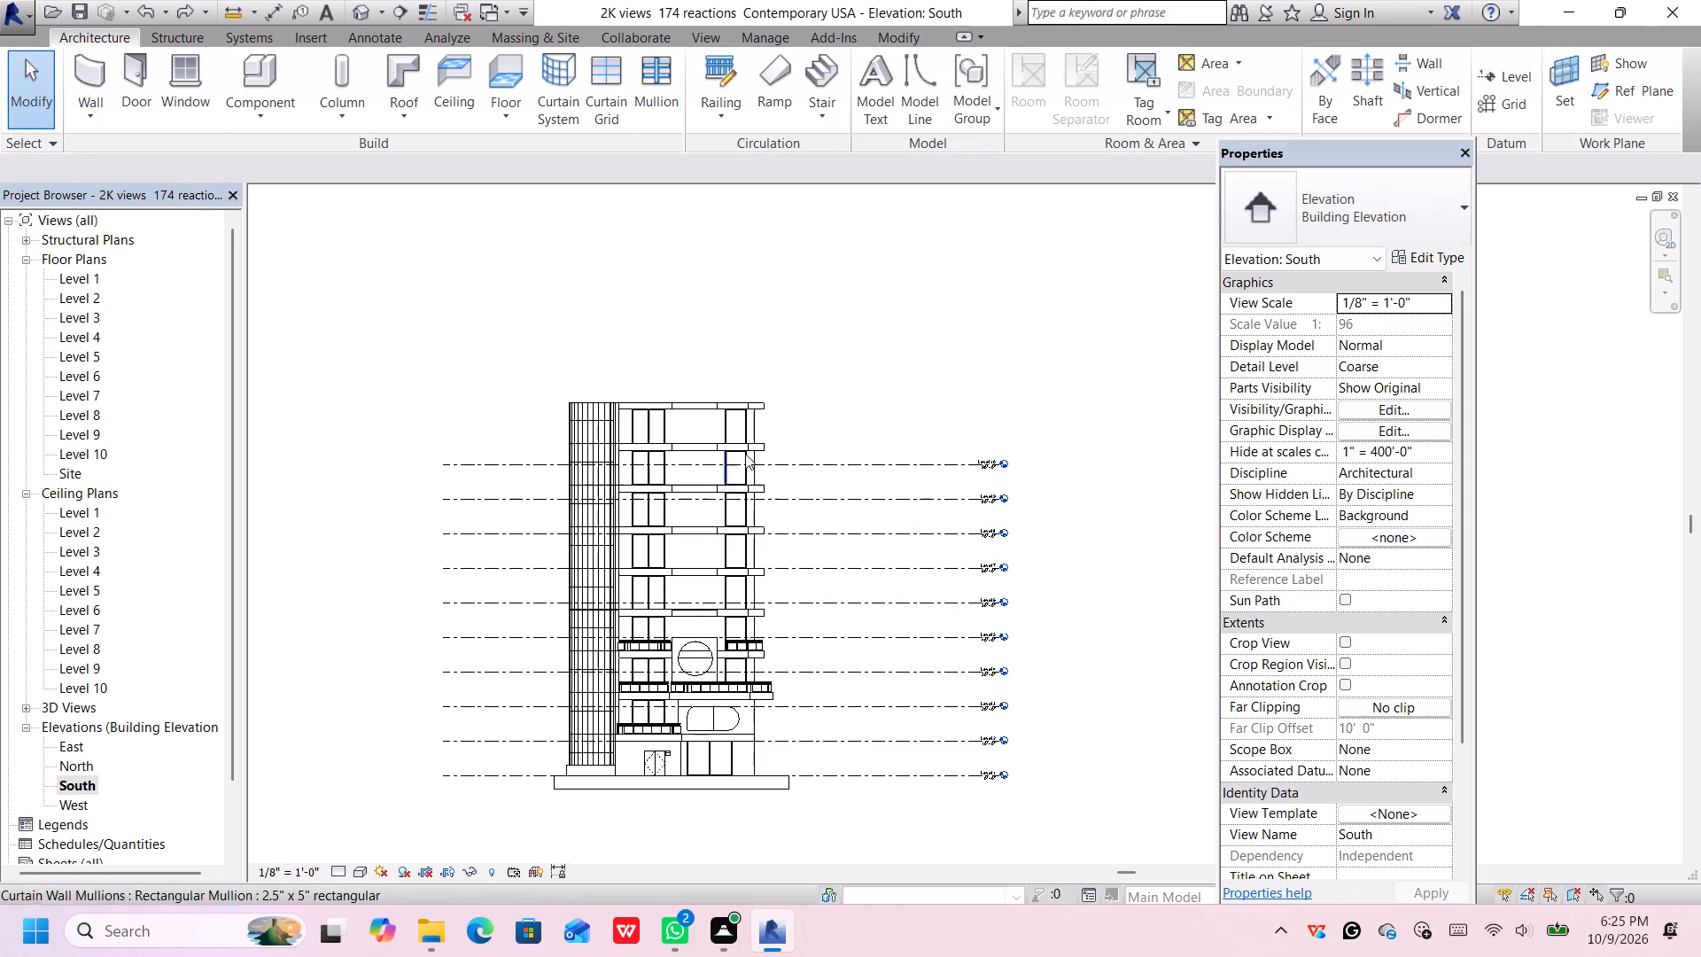
pyautogui.moveTo(801, 401); pyautogui.dragTo(516, 572)
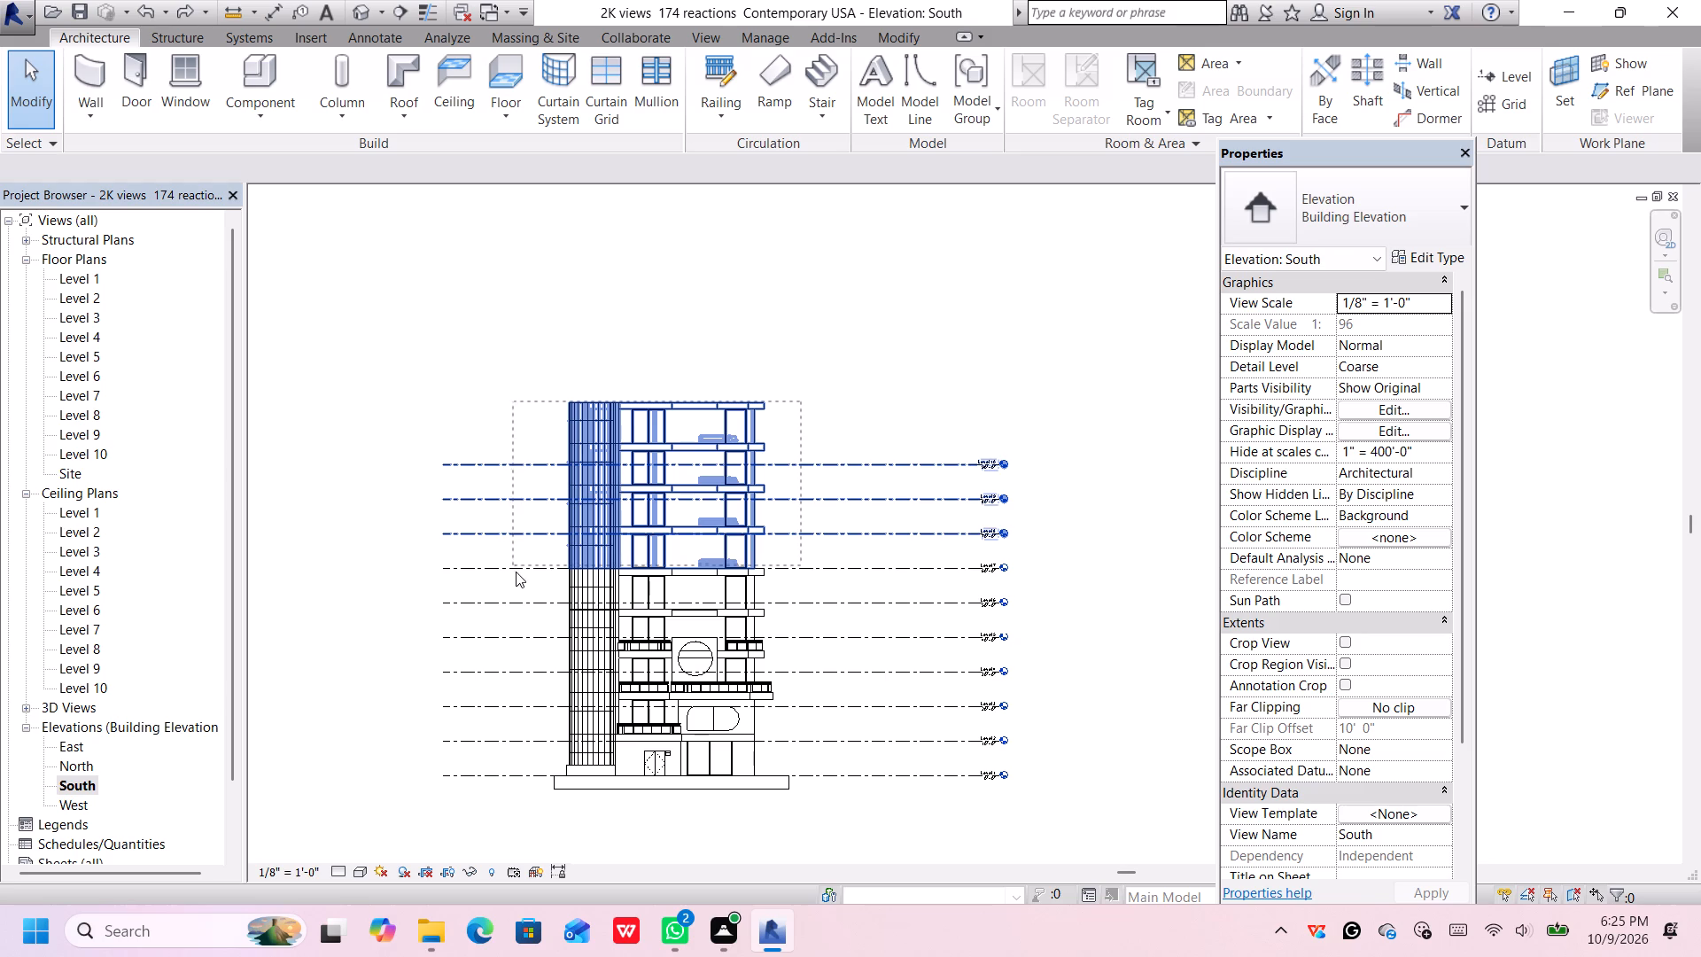
pyautogui.moveTo(516, 572); pyautogui.dragTo(517, 577)
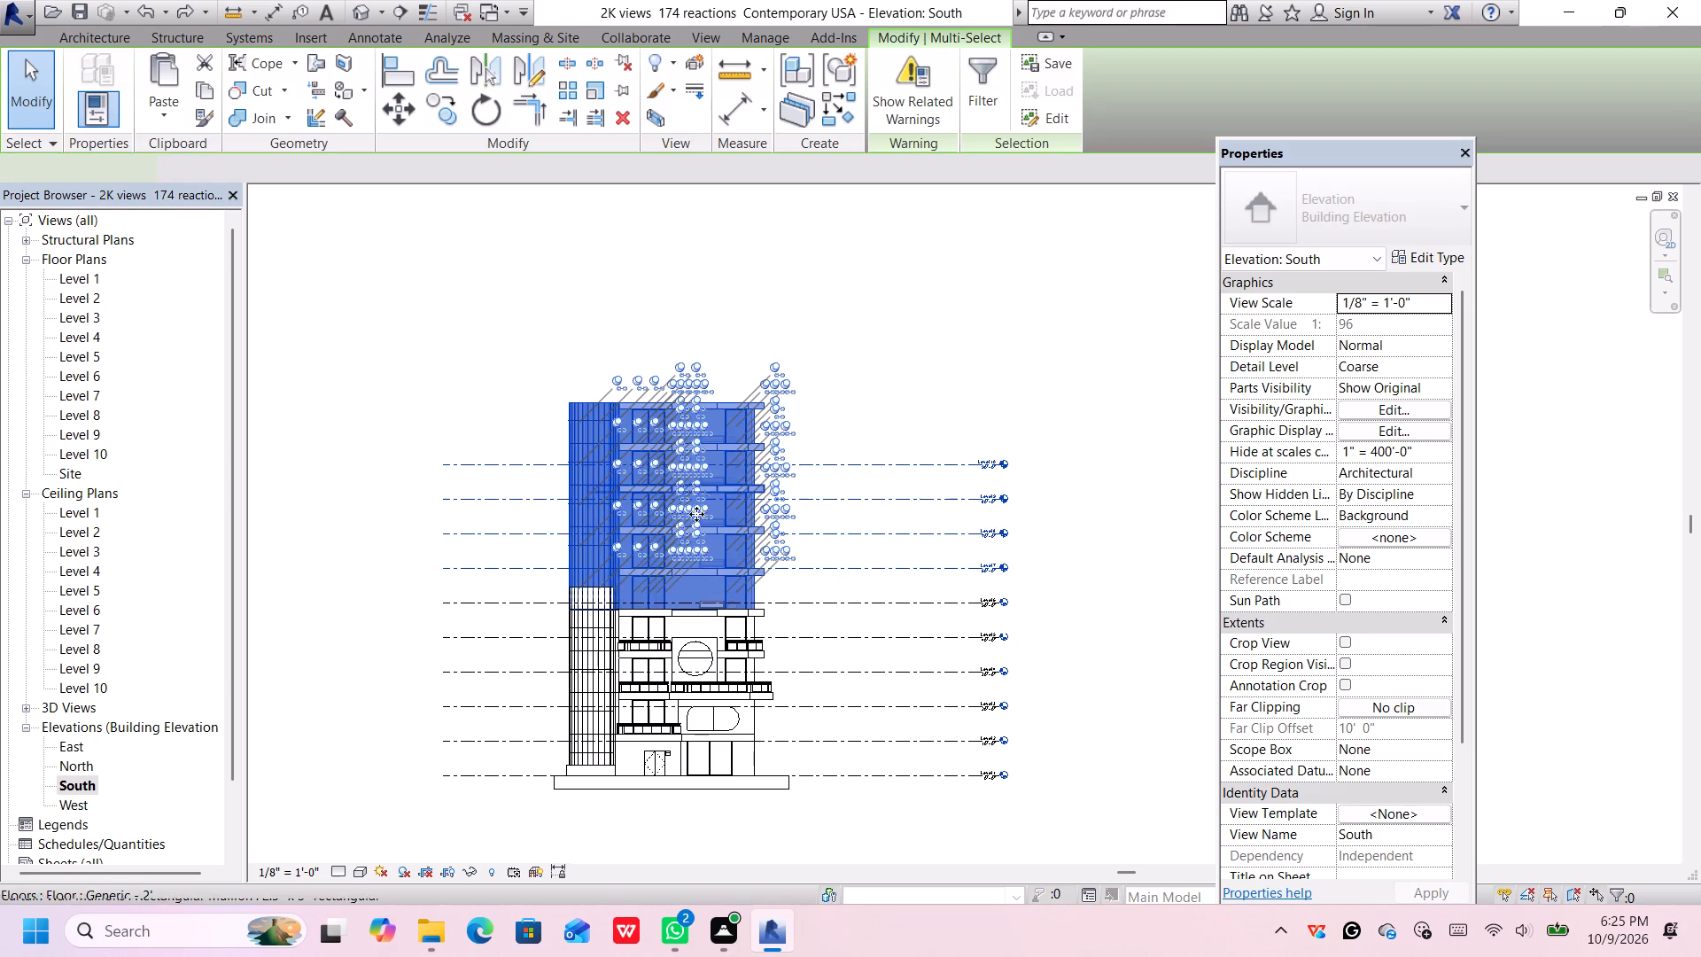
pyautogui.scroll(7, 619, 571)
pyautogui.scroll(-3, 750, 554)
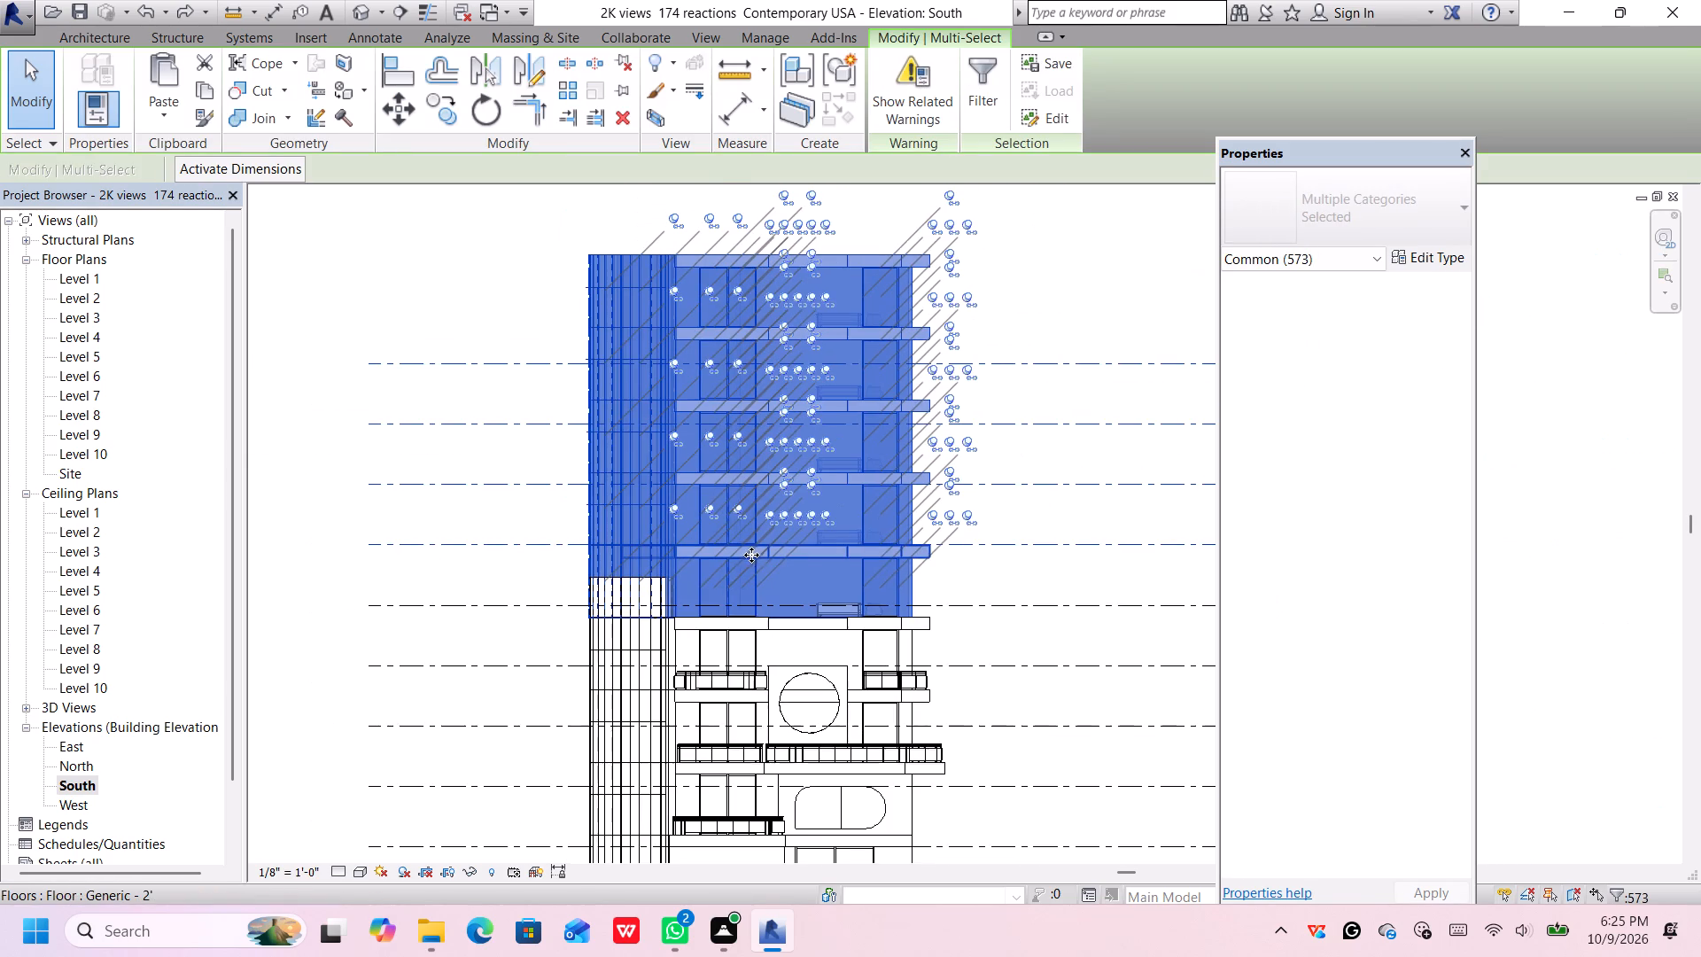
pyautogui.scroll(-1, 1021, 514)
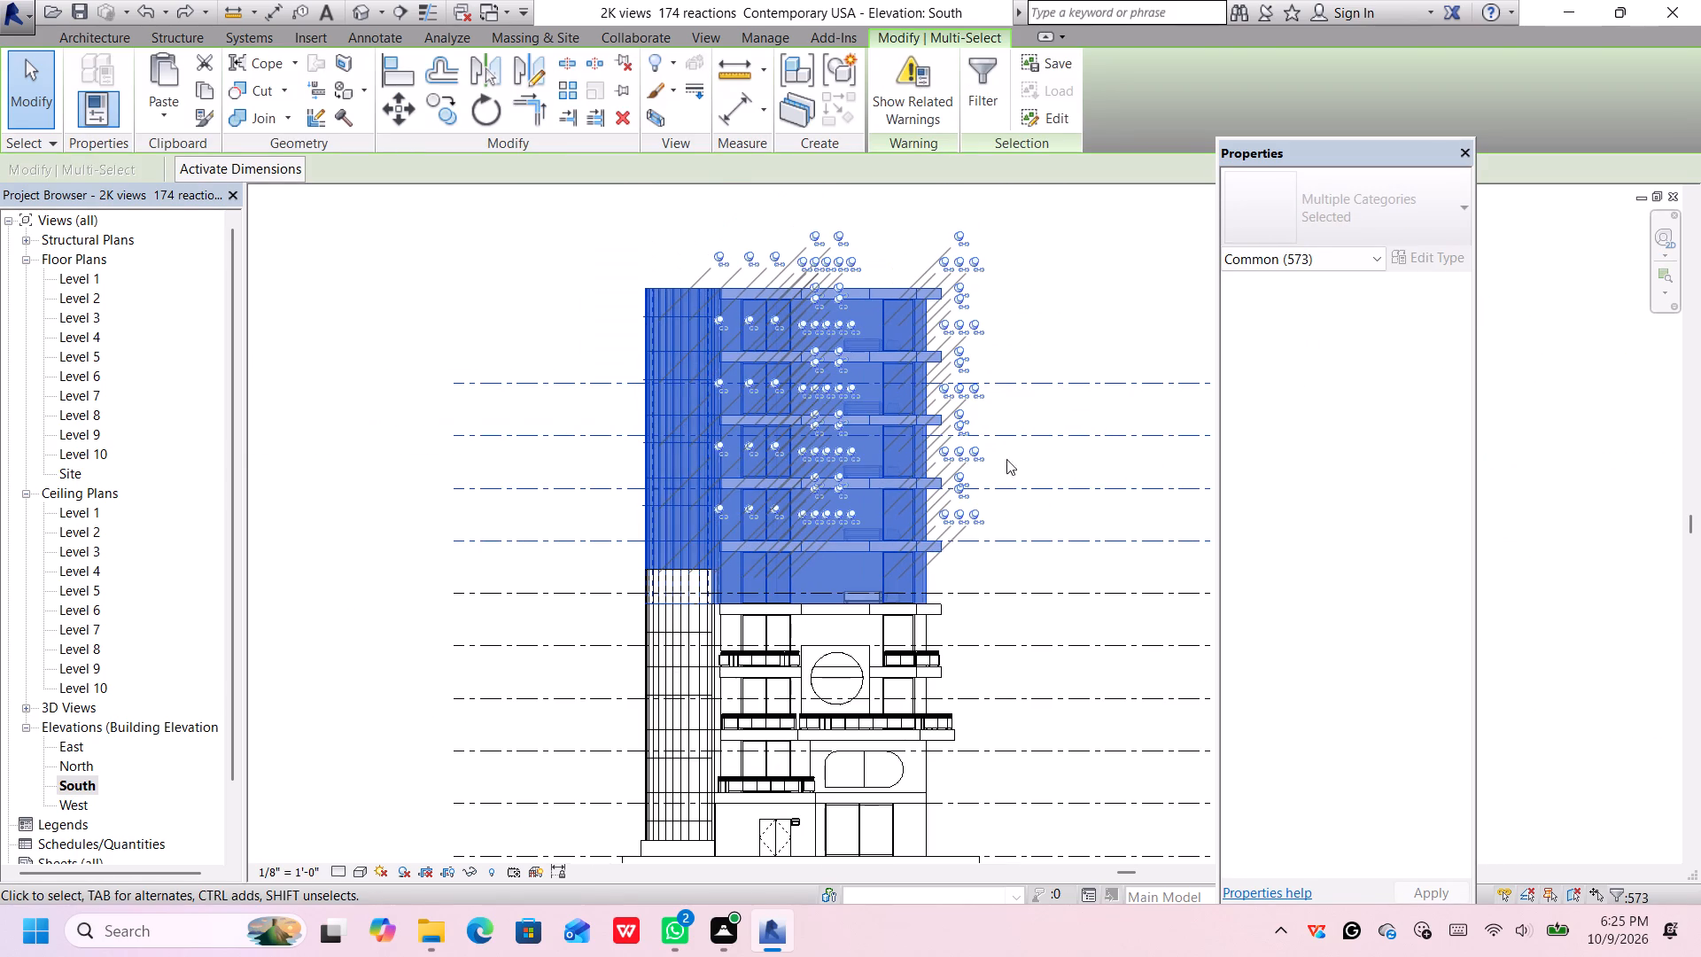
pyautogui.moveTo(1015, 251); pyautogui.dragTo(603, 588)
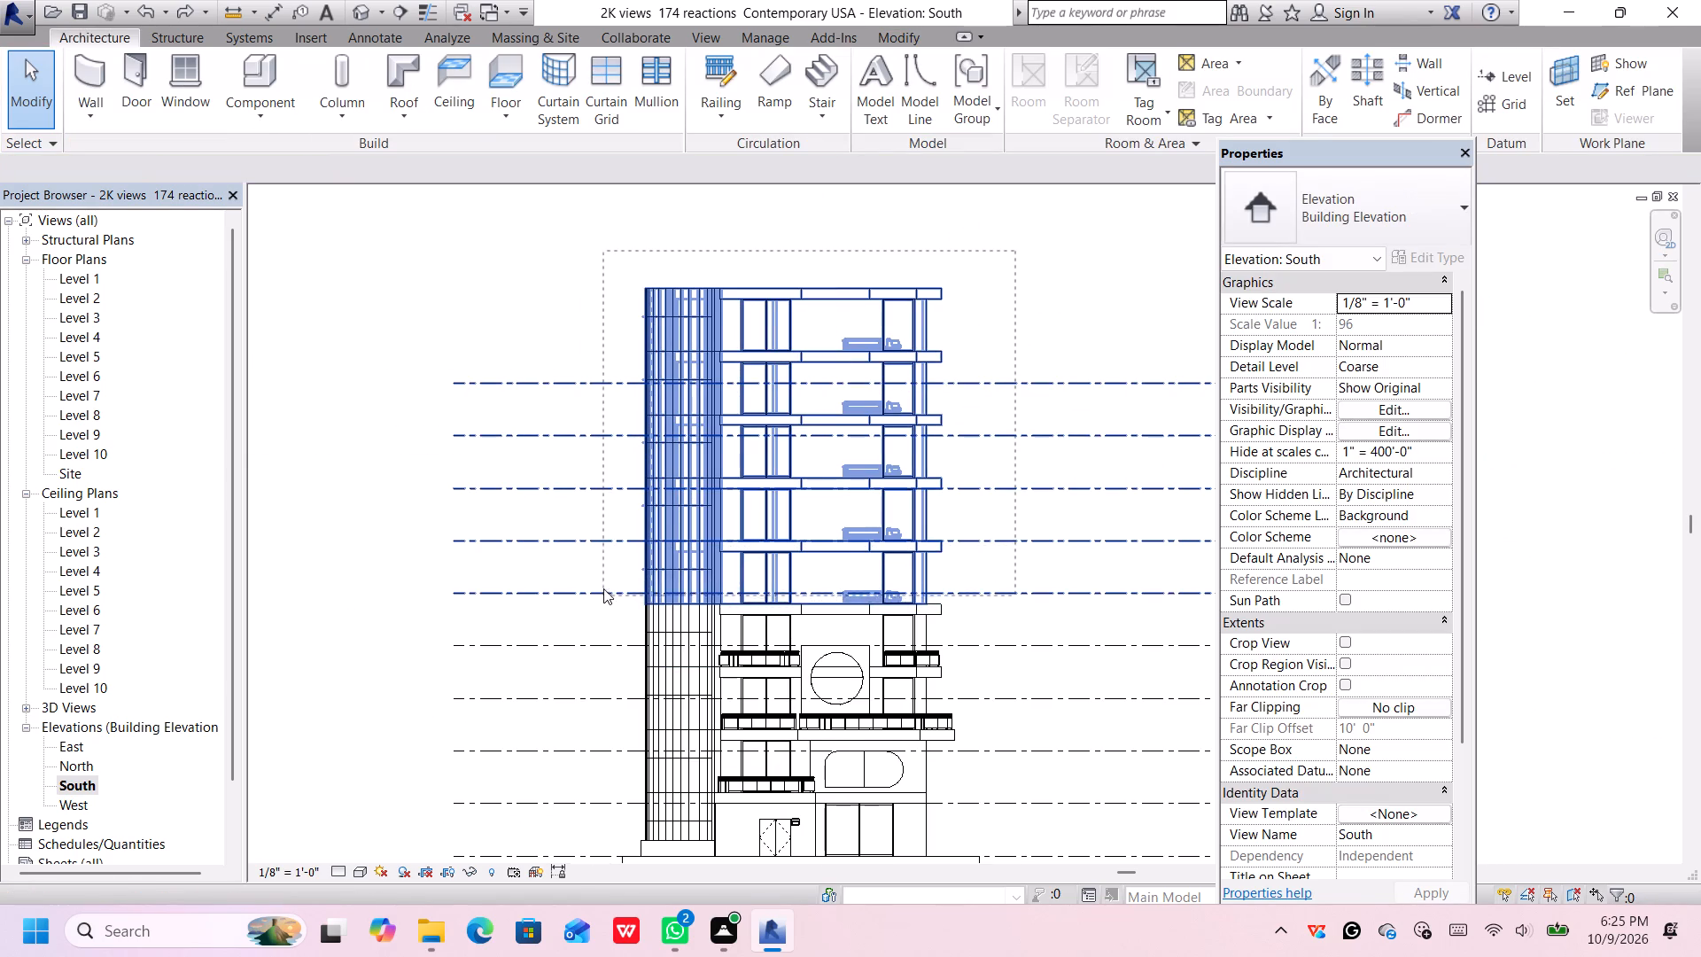
pyautogui.moveTo(603, 588); pyautogui.dragTo(598, 580)
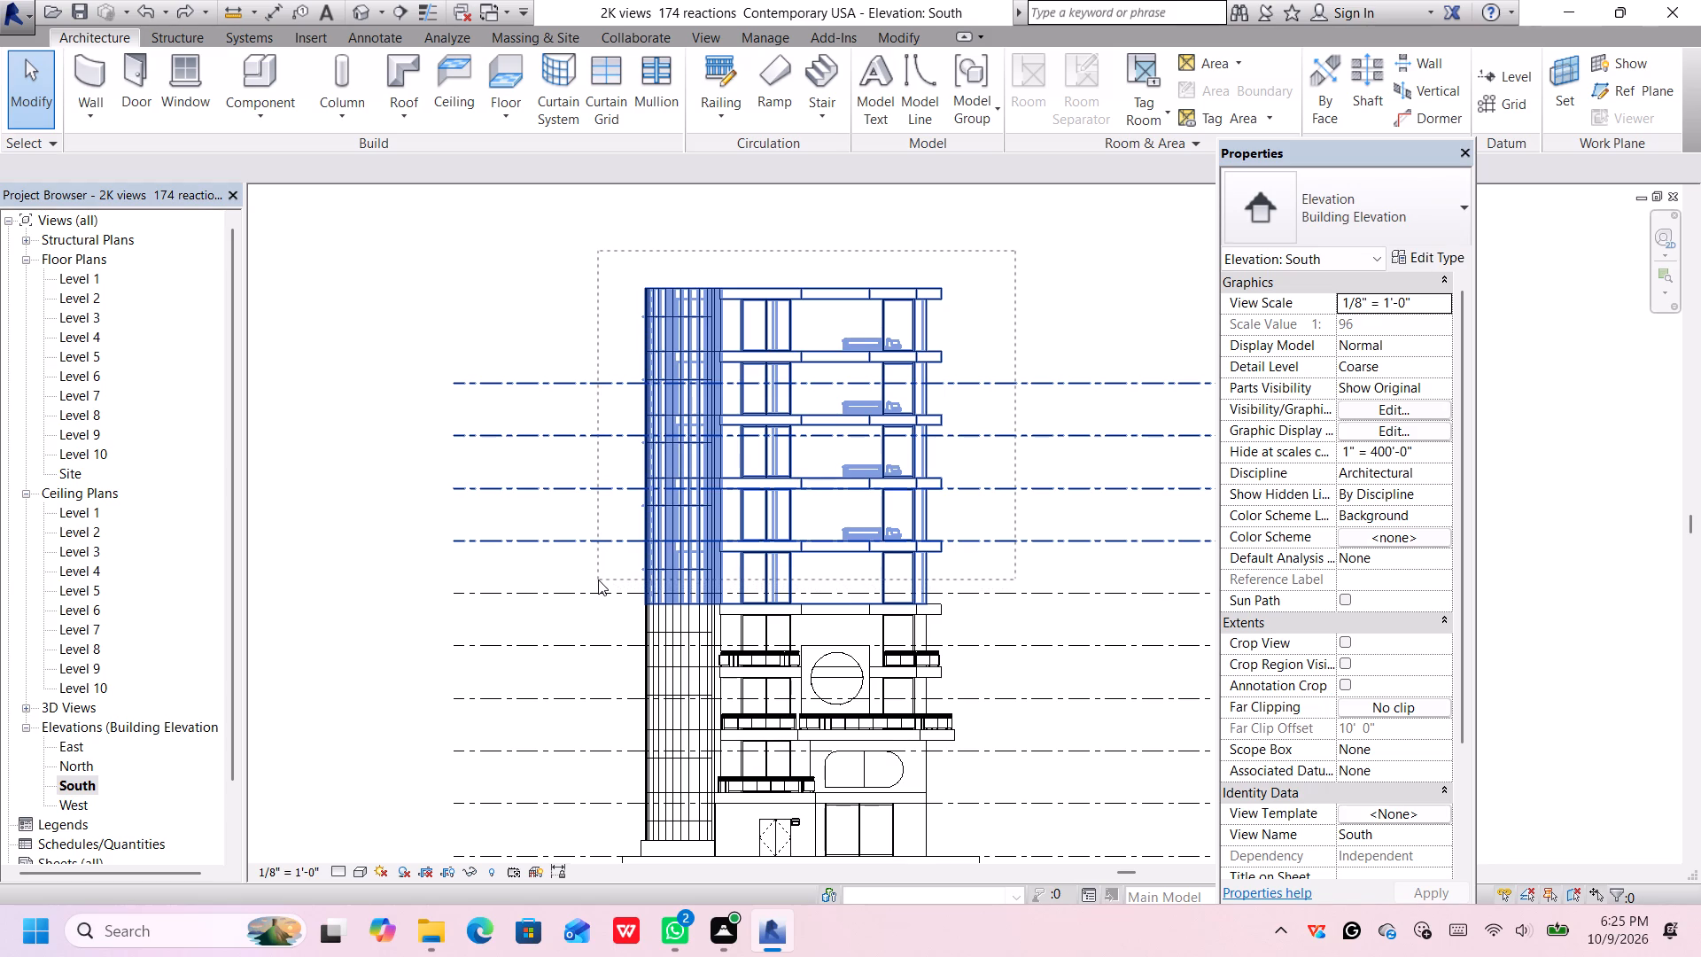
pyautogui.moveTo(598, 580); pyautogui.dragTo(594, 580)
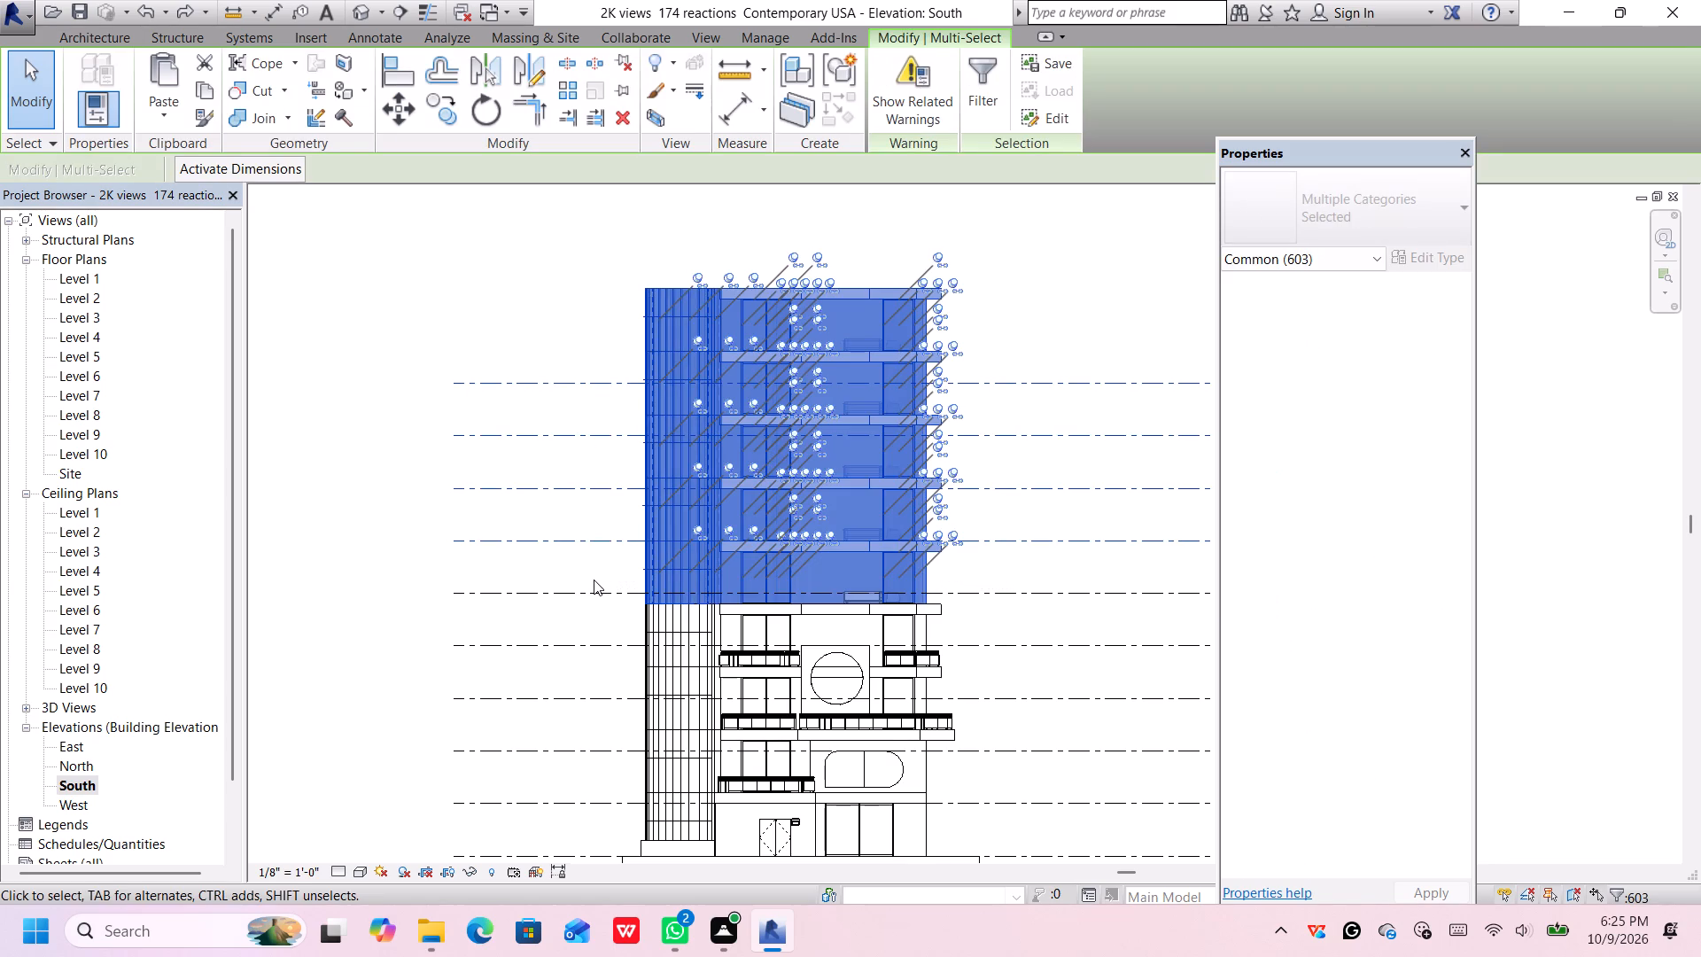
pyautogui.press('Delete')
pyautogui.click(931, 529)
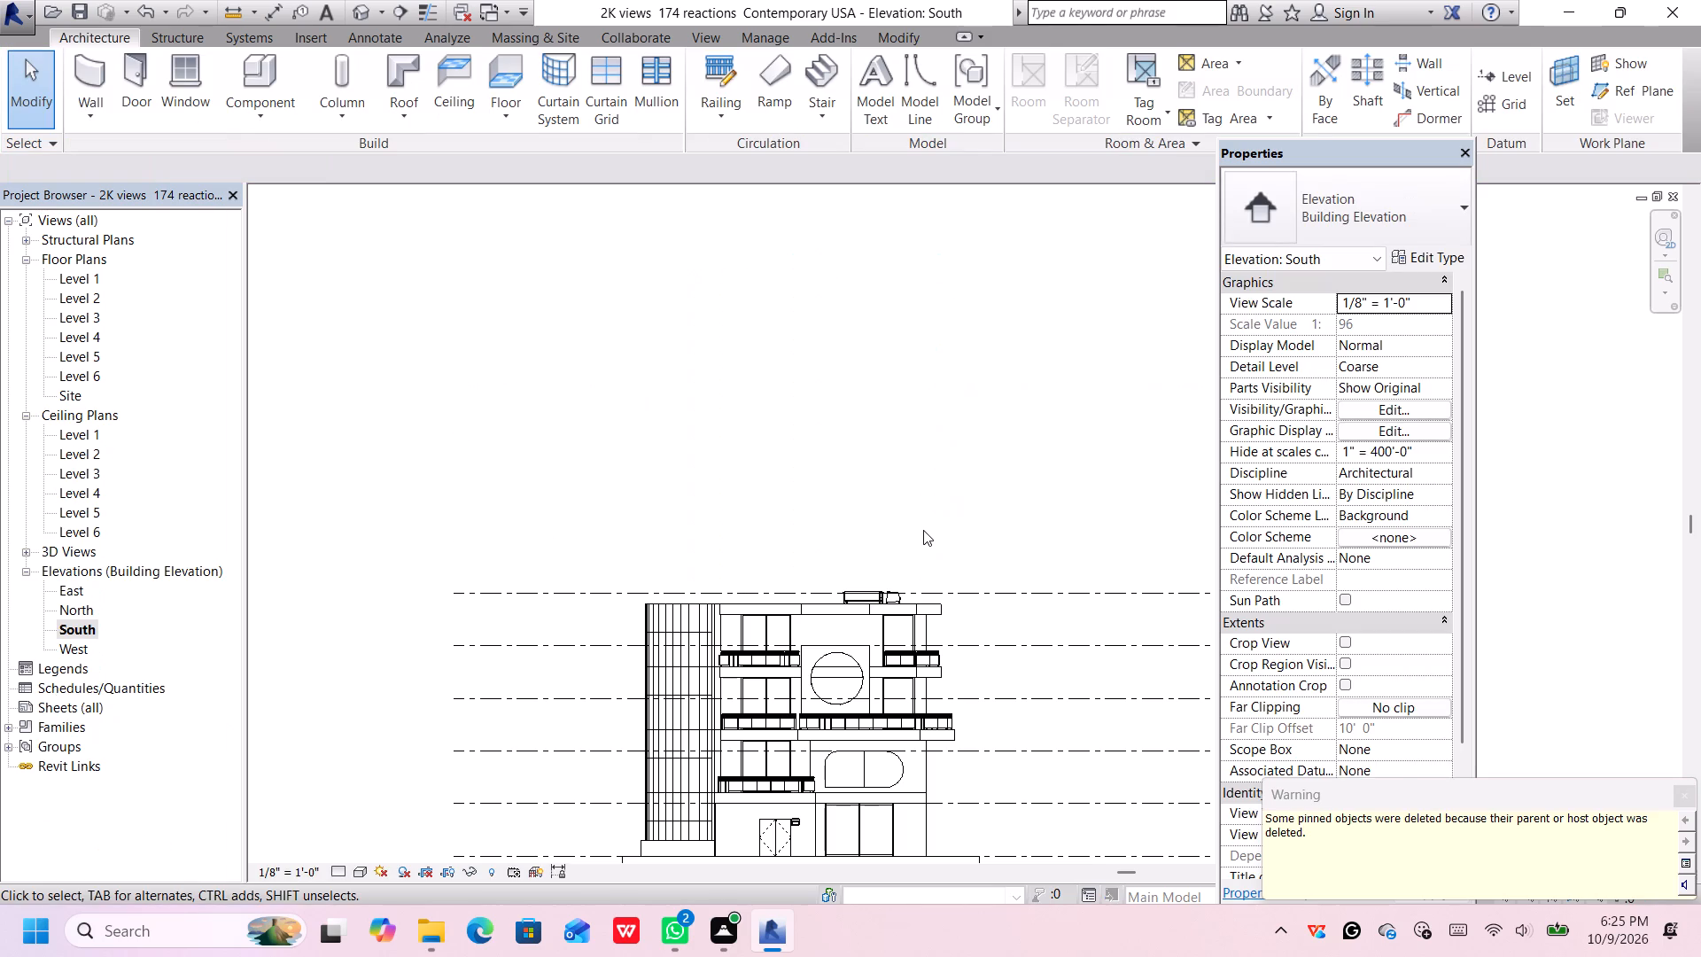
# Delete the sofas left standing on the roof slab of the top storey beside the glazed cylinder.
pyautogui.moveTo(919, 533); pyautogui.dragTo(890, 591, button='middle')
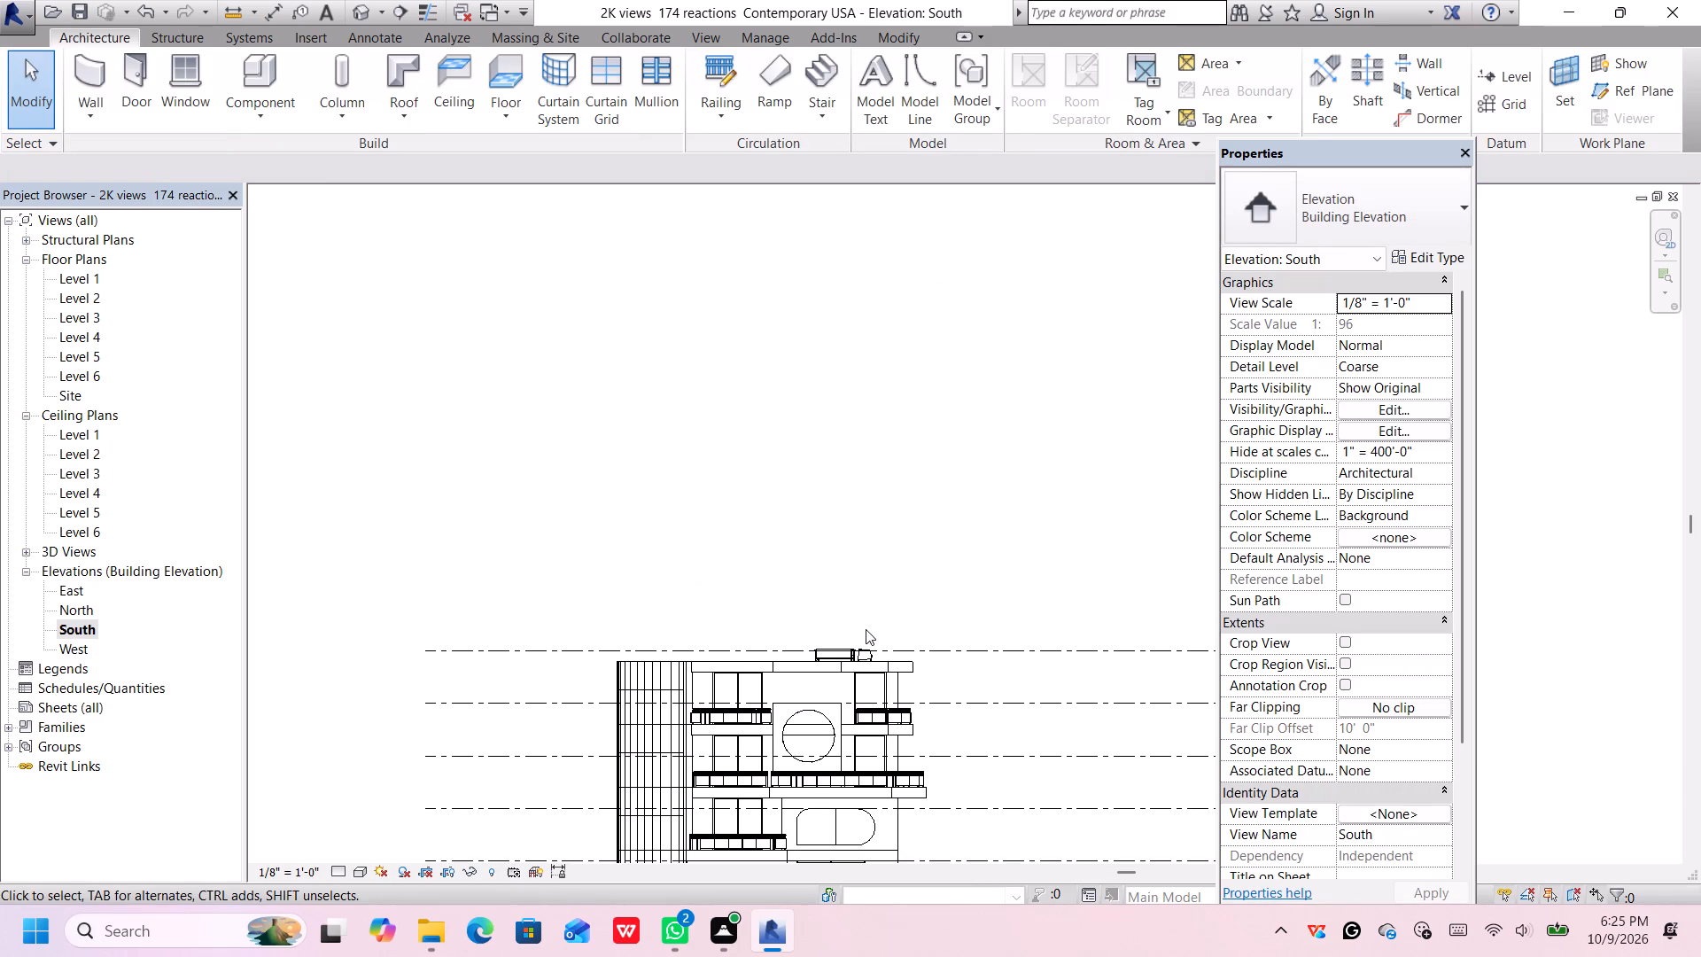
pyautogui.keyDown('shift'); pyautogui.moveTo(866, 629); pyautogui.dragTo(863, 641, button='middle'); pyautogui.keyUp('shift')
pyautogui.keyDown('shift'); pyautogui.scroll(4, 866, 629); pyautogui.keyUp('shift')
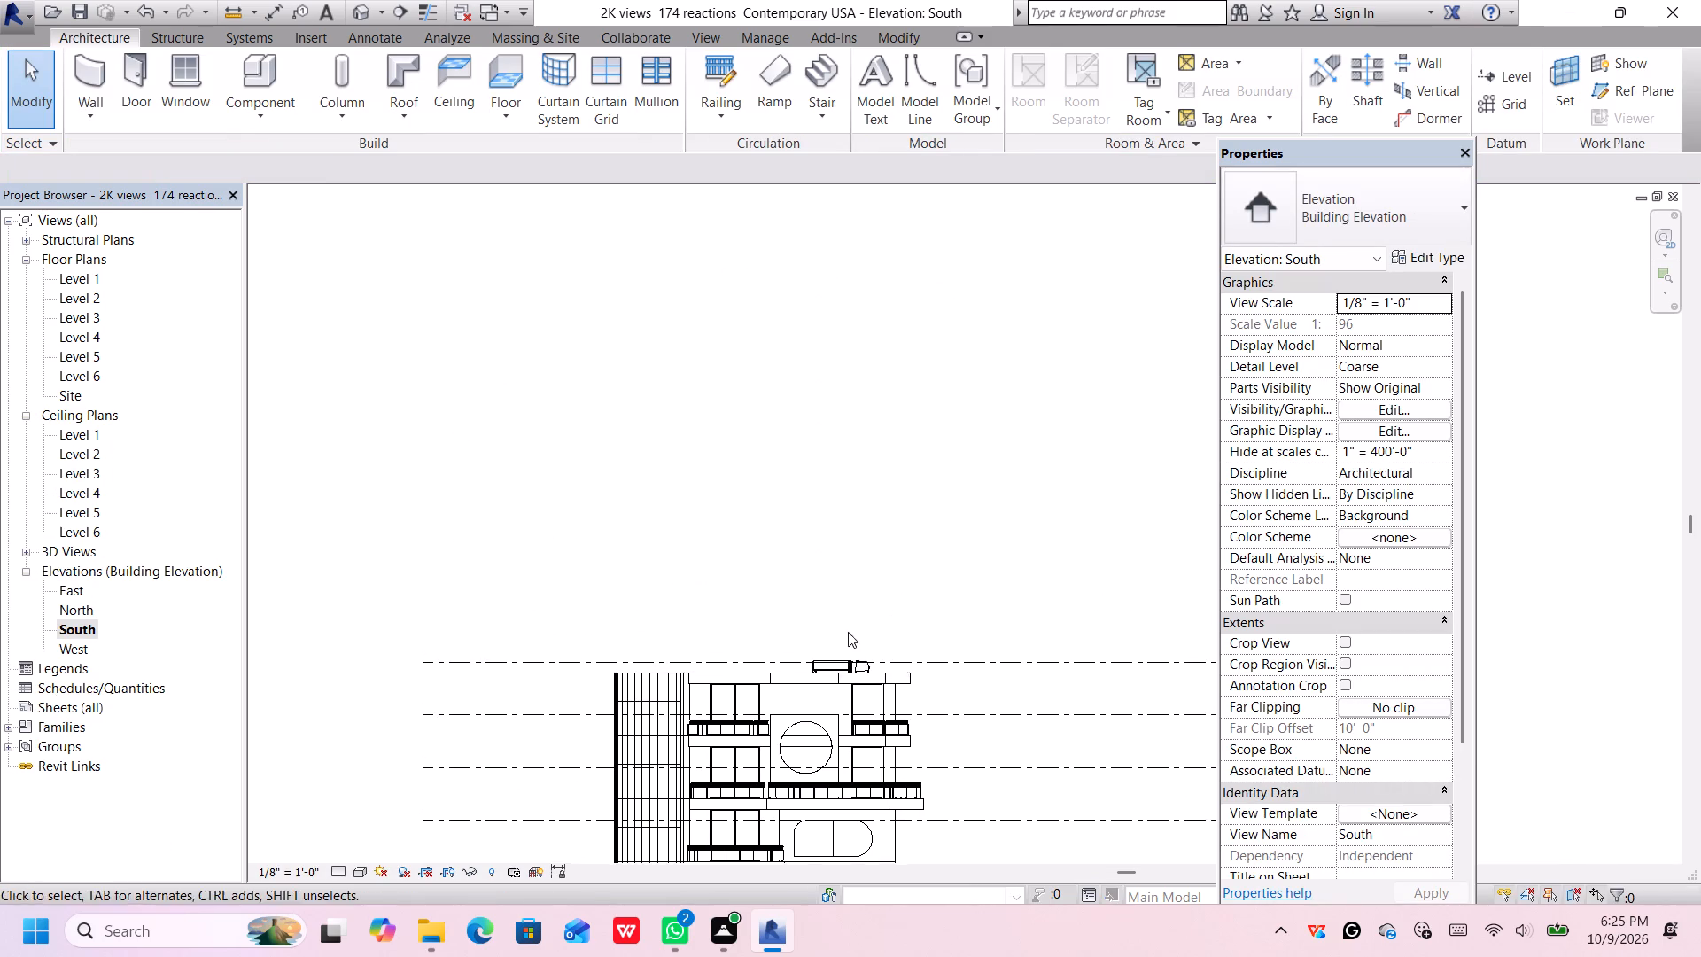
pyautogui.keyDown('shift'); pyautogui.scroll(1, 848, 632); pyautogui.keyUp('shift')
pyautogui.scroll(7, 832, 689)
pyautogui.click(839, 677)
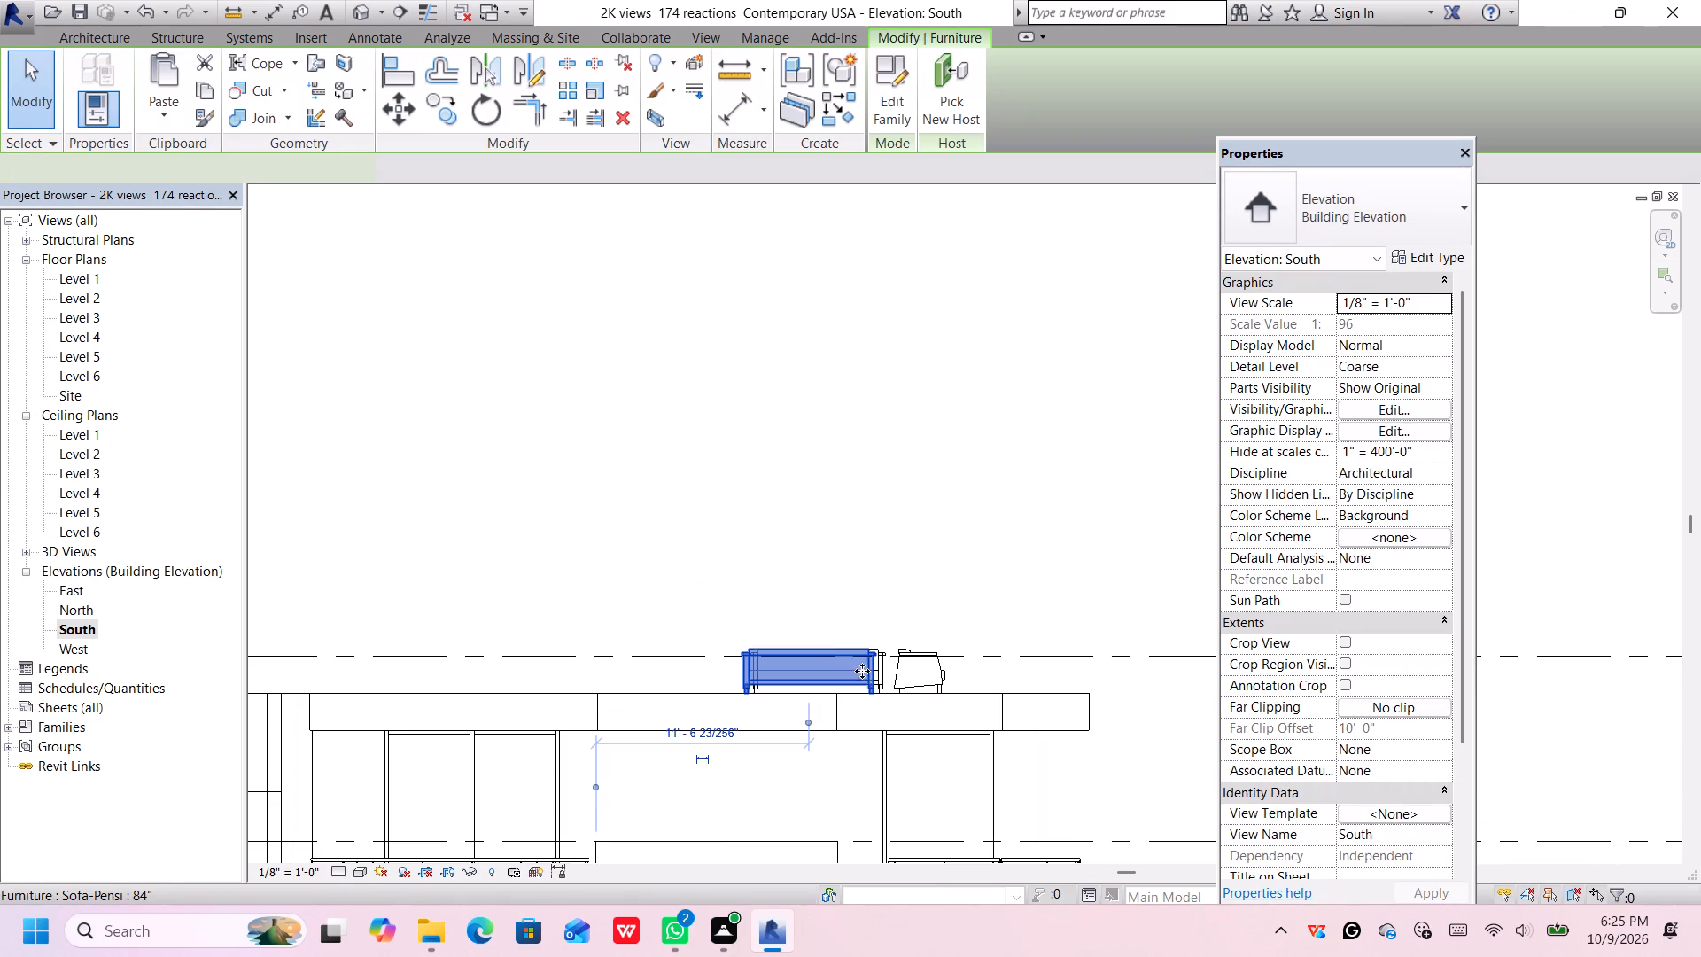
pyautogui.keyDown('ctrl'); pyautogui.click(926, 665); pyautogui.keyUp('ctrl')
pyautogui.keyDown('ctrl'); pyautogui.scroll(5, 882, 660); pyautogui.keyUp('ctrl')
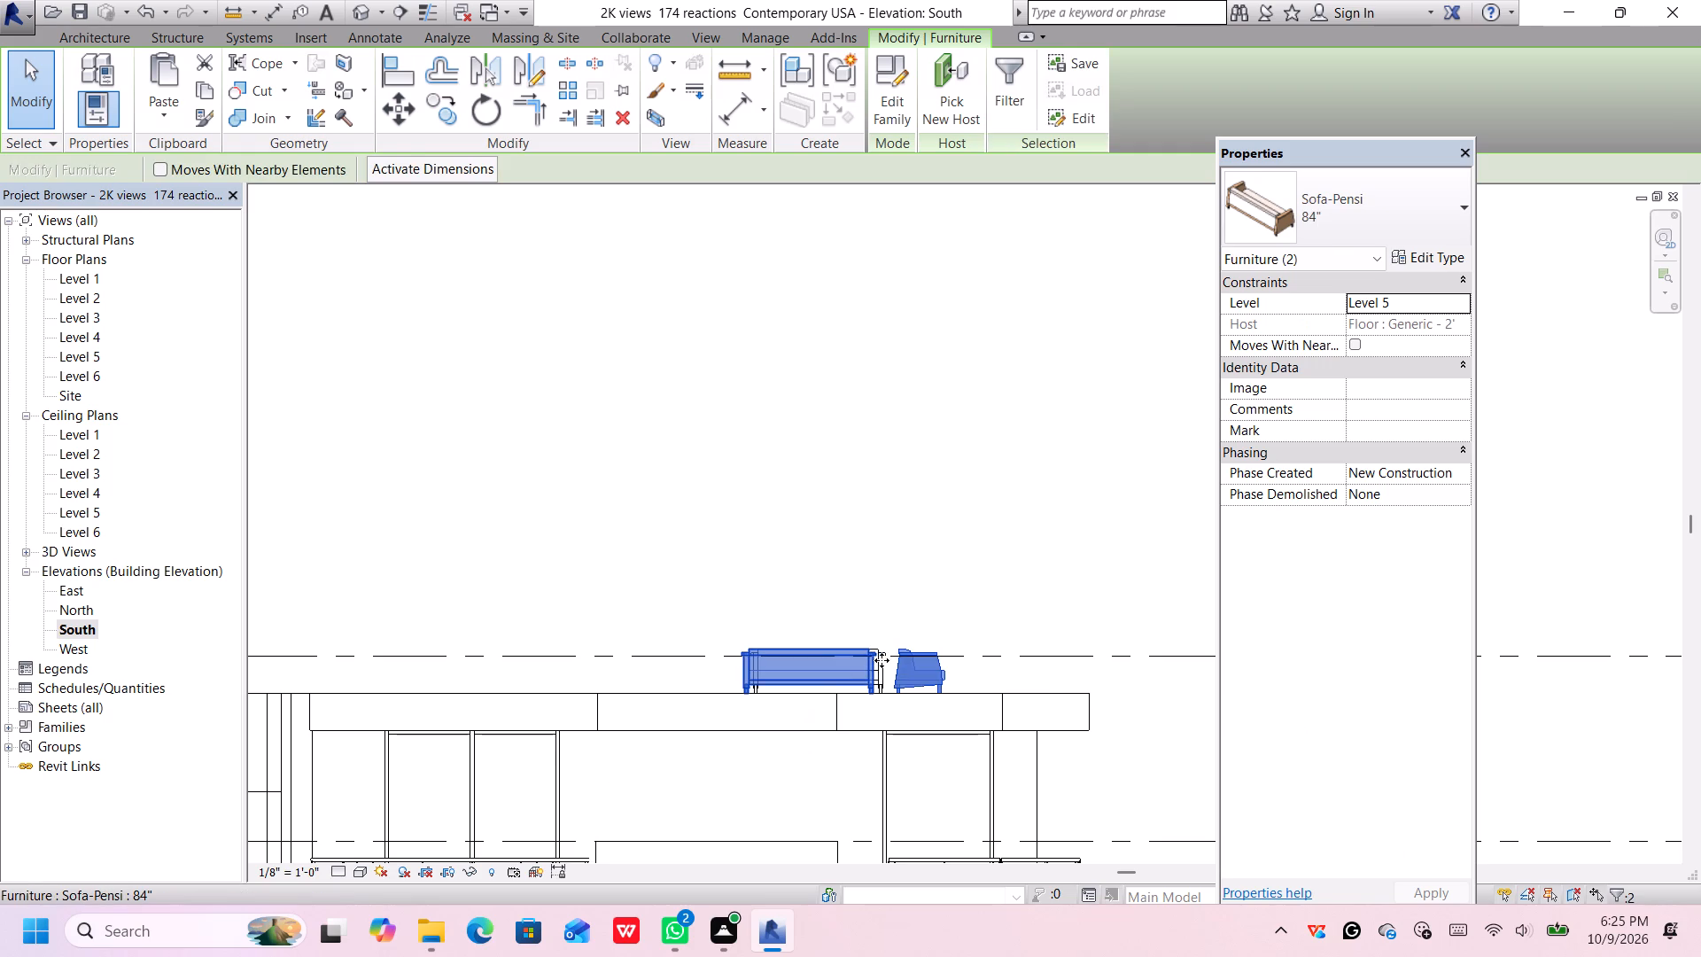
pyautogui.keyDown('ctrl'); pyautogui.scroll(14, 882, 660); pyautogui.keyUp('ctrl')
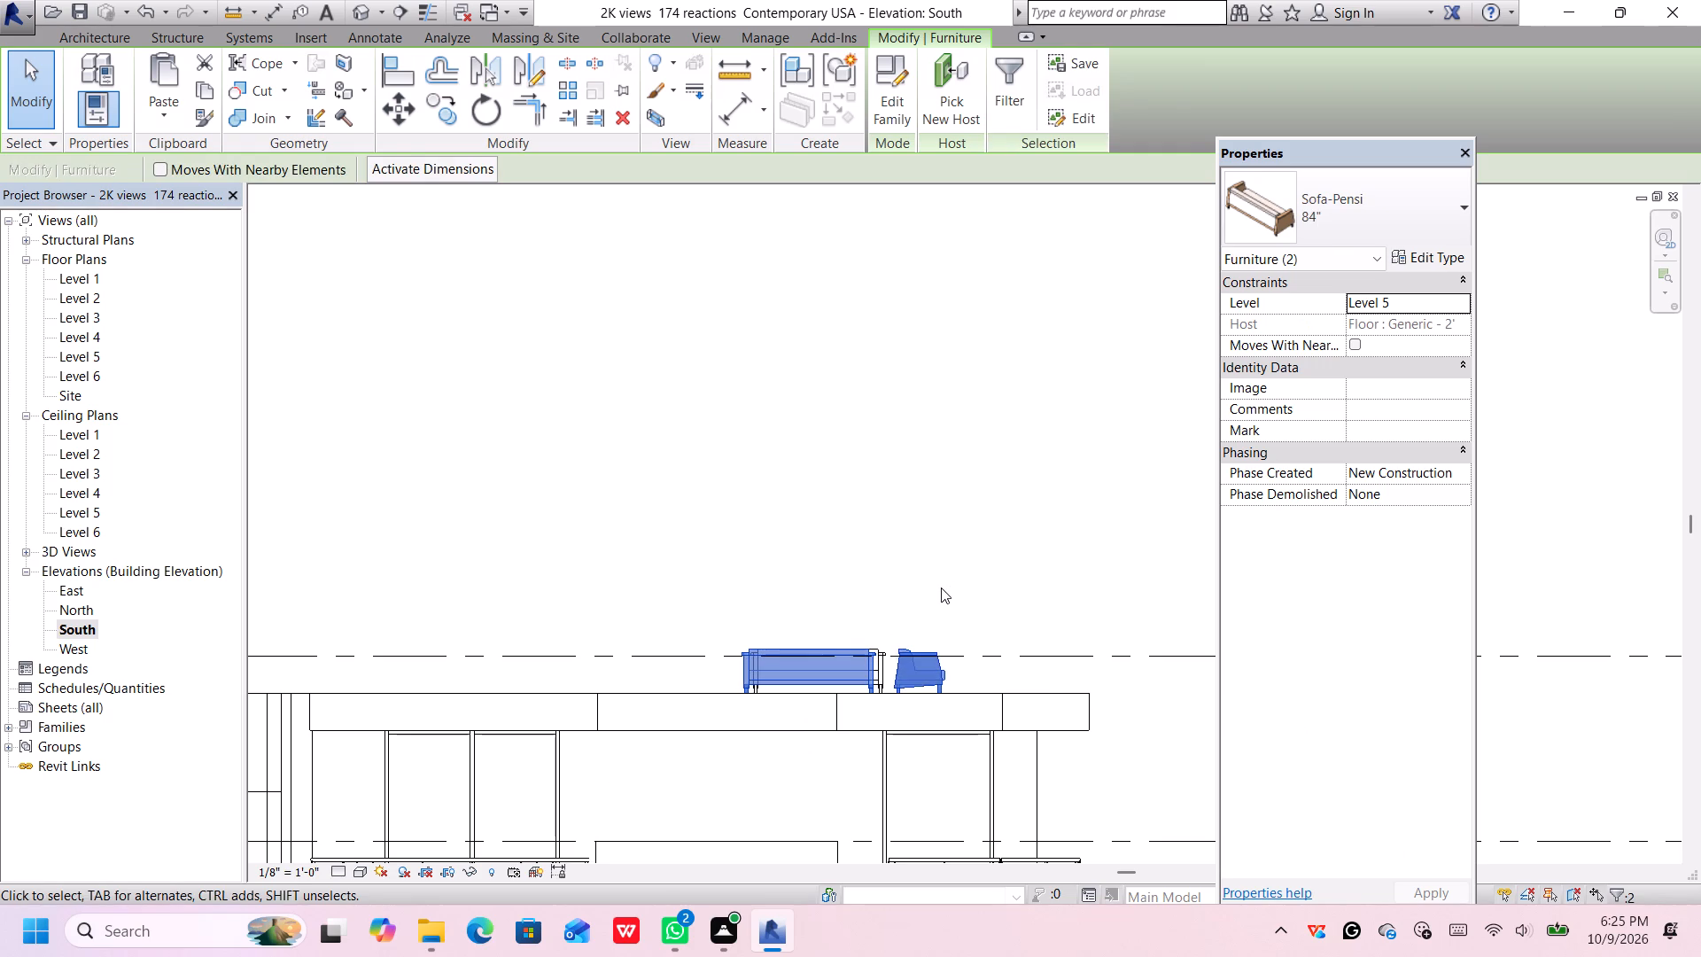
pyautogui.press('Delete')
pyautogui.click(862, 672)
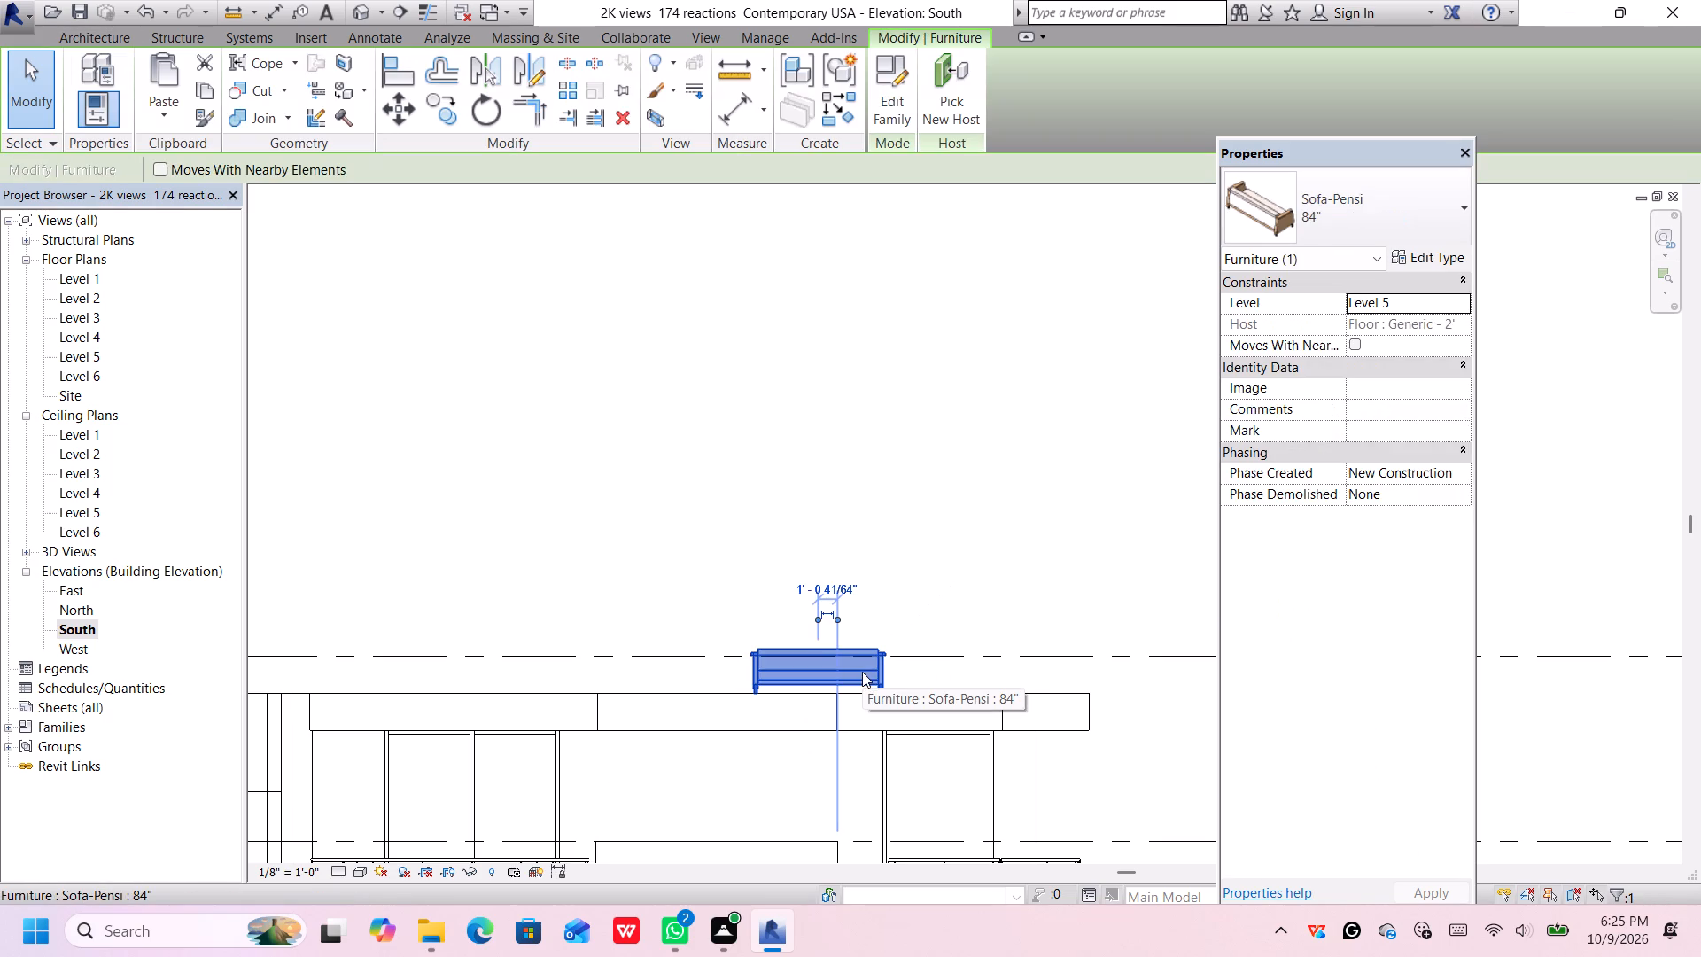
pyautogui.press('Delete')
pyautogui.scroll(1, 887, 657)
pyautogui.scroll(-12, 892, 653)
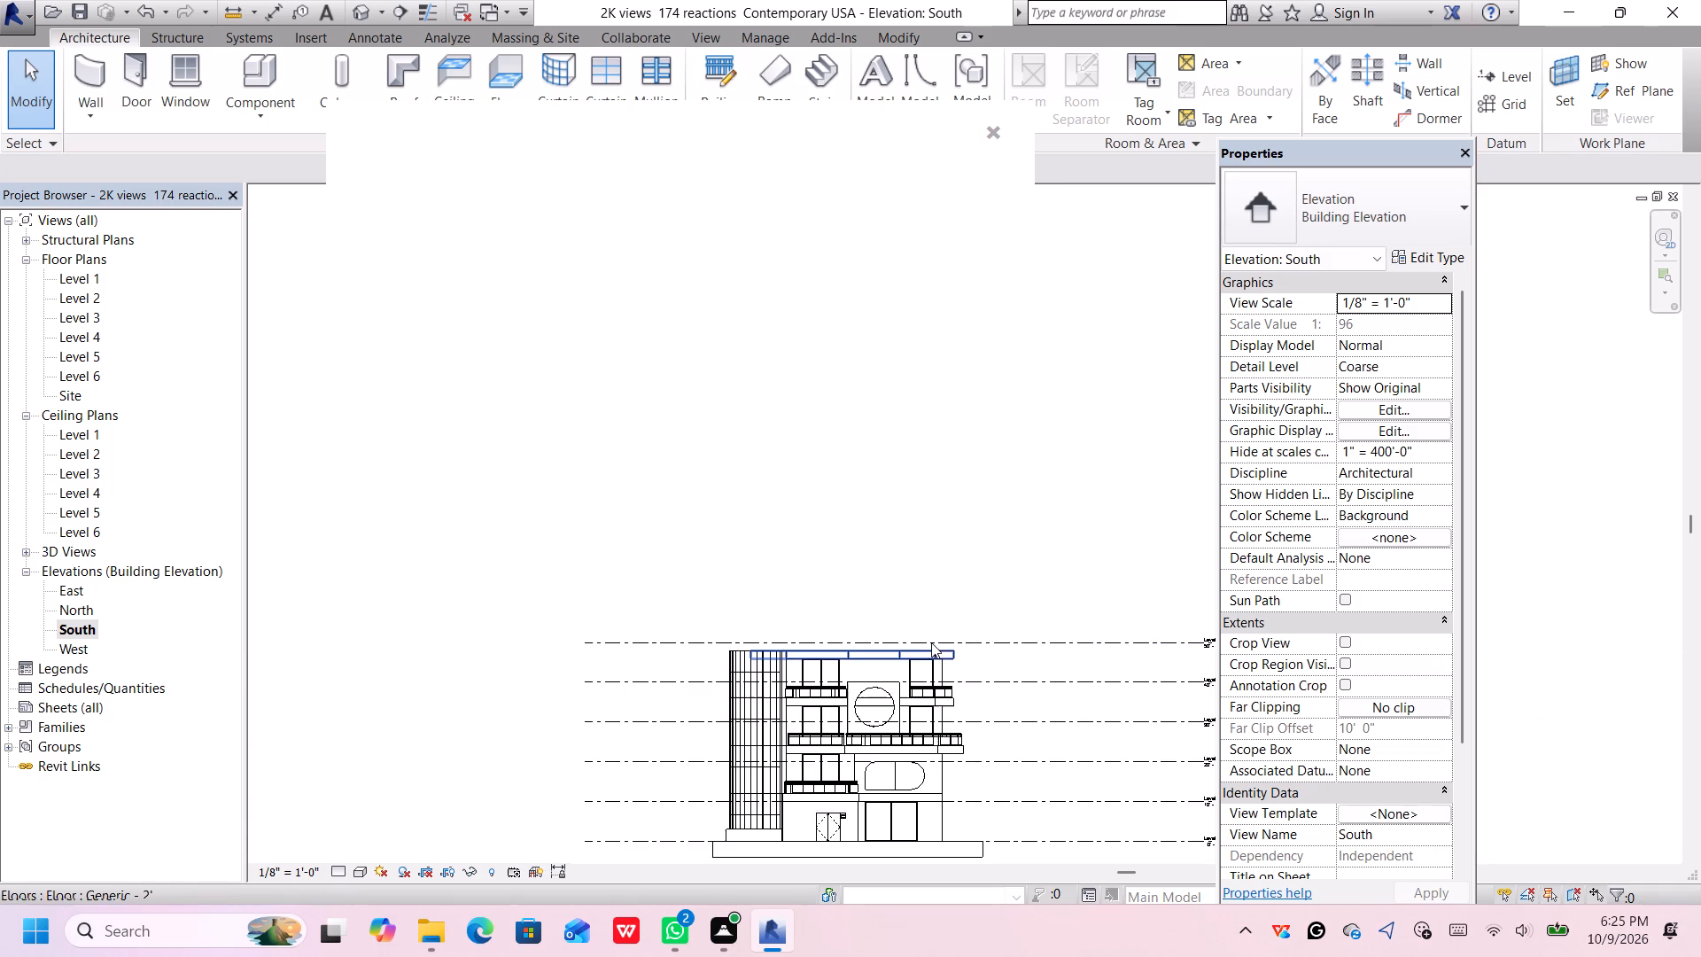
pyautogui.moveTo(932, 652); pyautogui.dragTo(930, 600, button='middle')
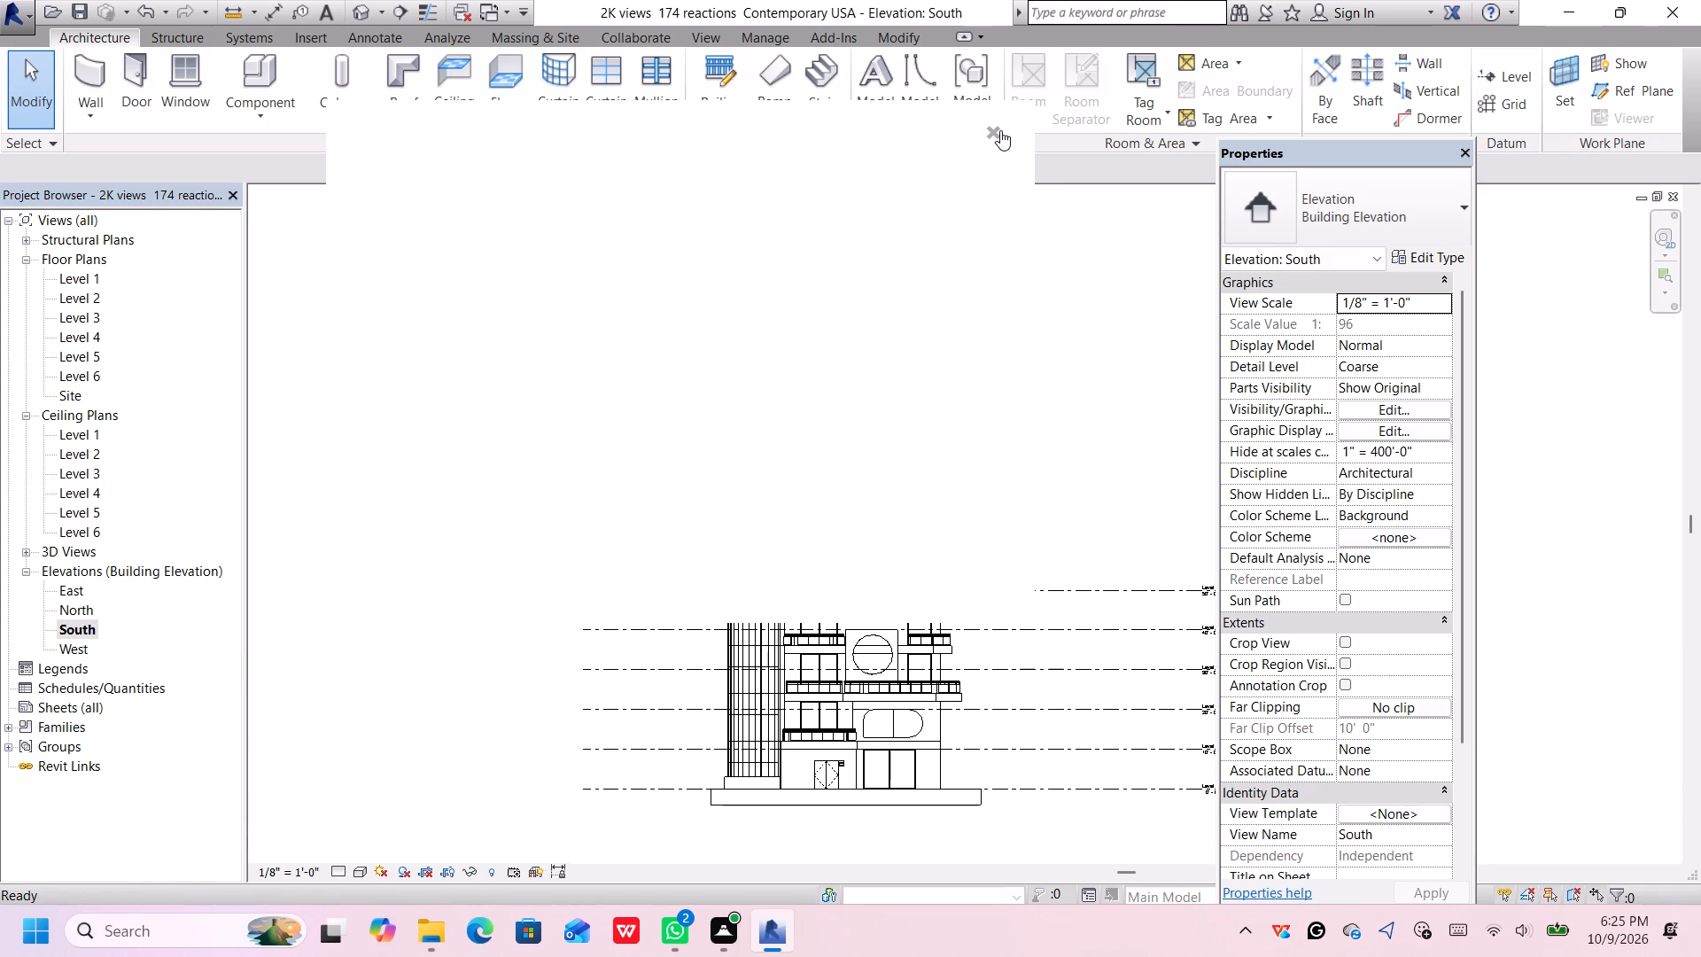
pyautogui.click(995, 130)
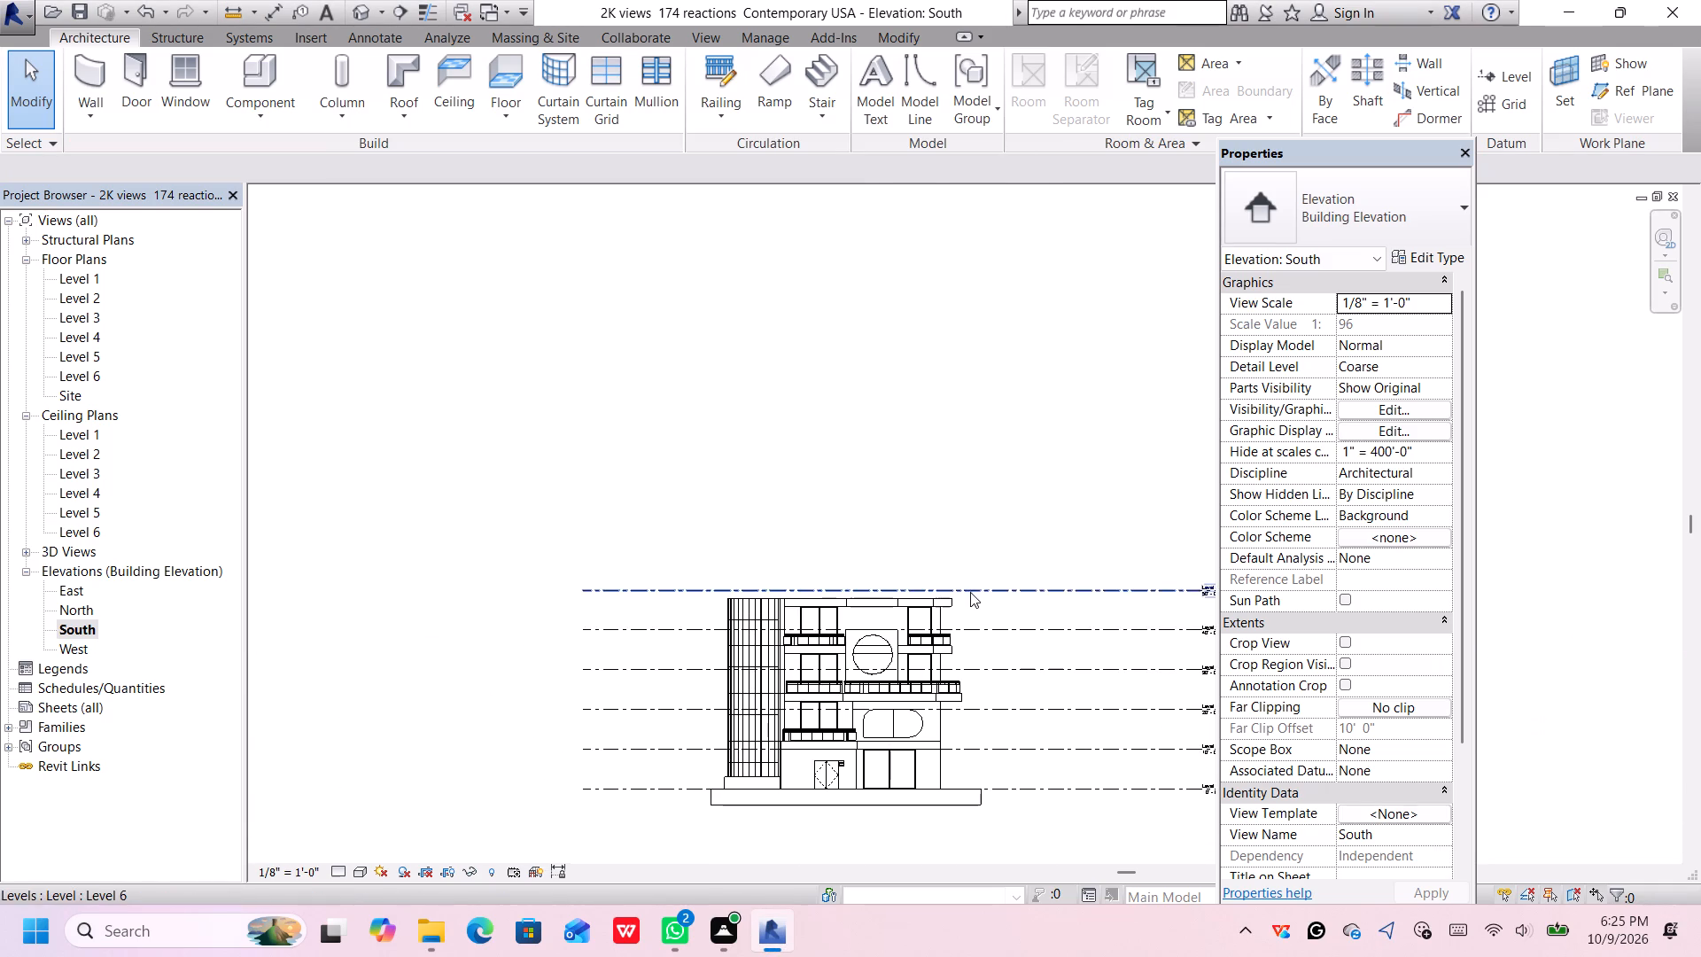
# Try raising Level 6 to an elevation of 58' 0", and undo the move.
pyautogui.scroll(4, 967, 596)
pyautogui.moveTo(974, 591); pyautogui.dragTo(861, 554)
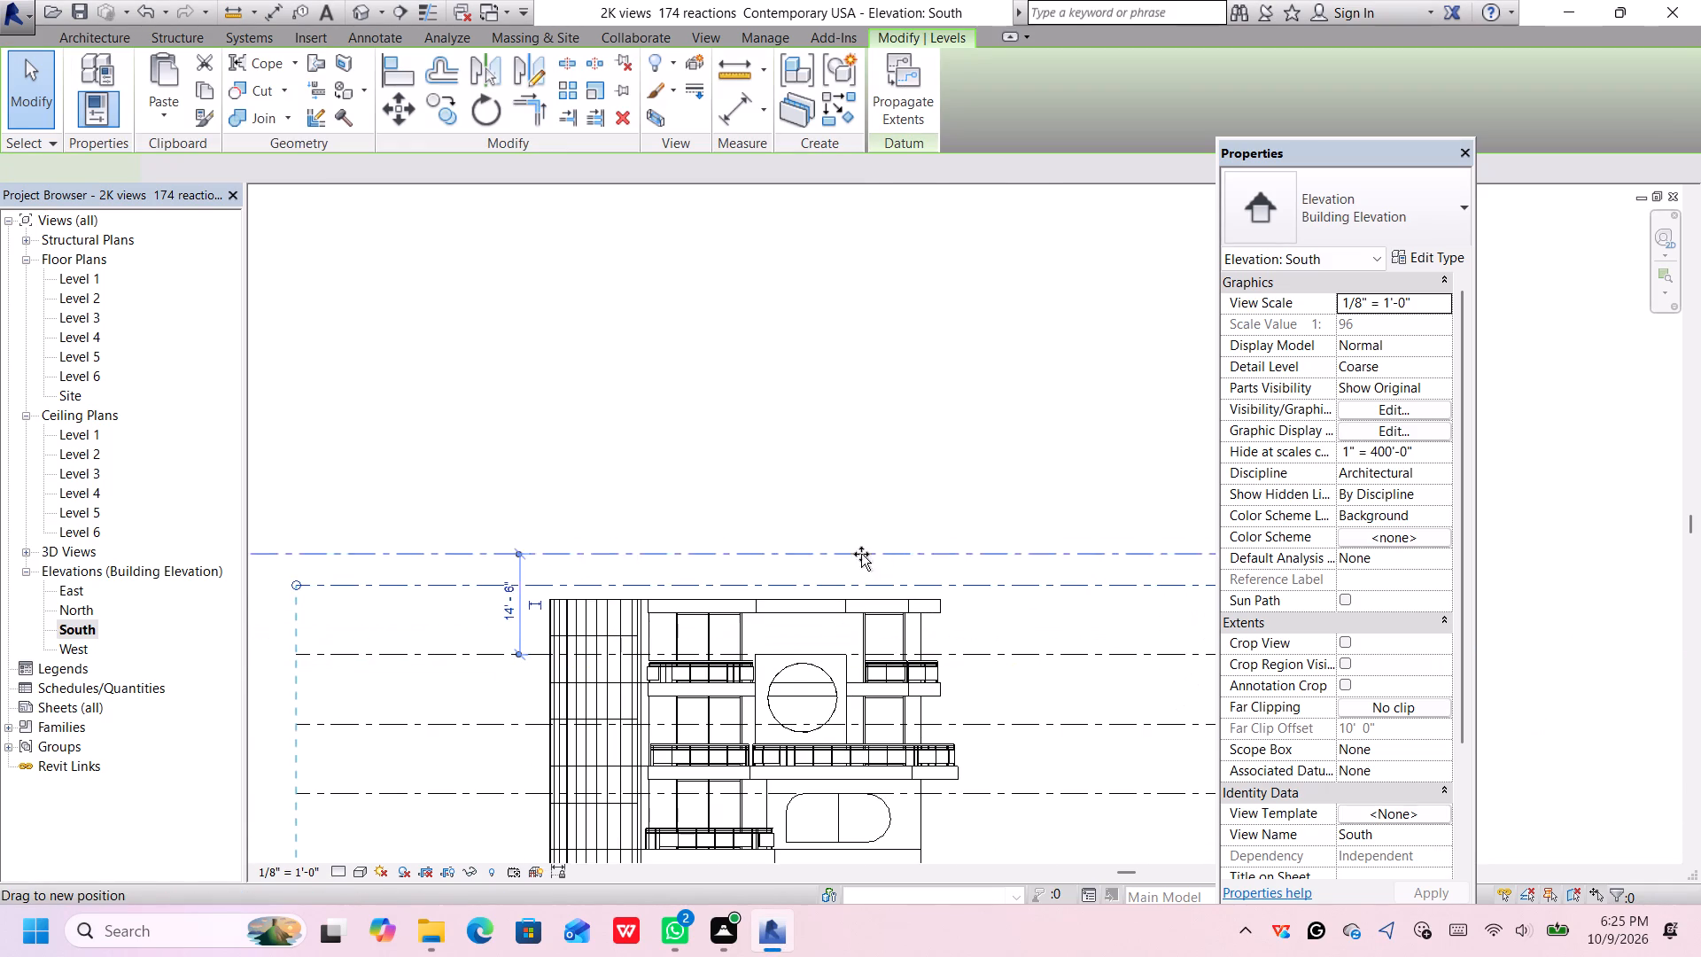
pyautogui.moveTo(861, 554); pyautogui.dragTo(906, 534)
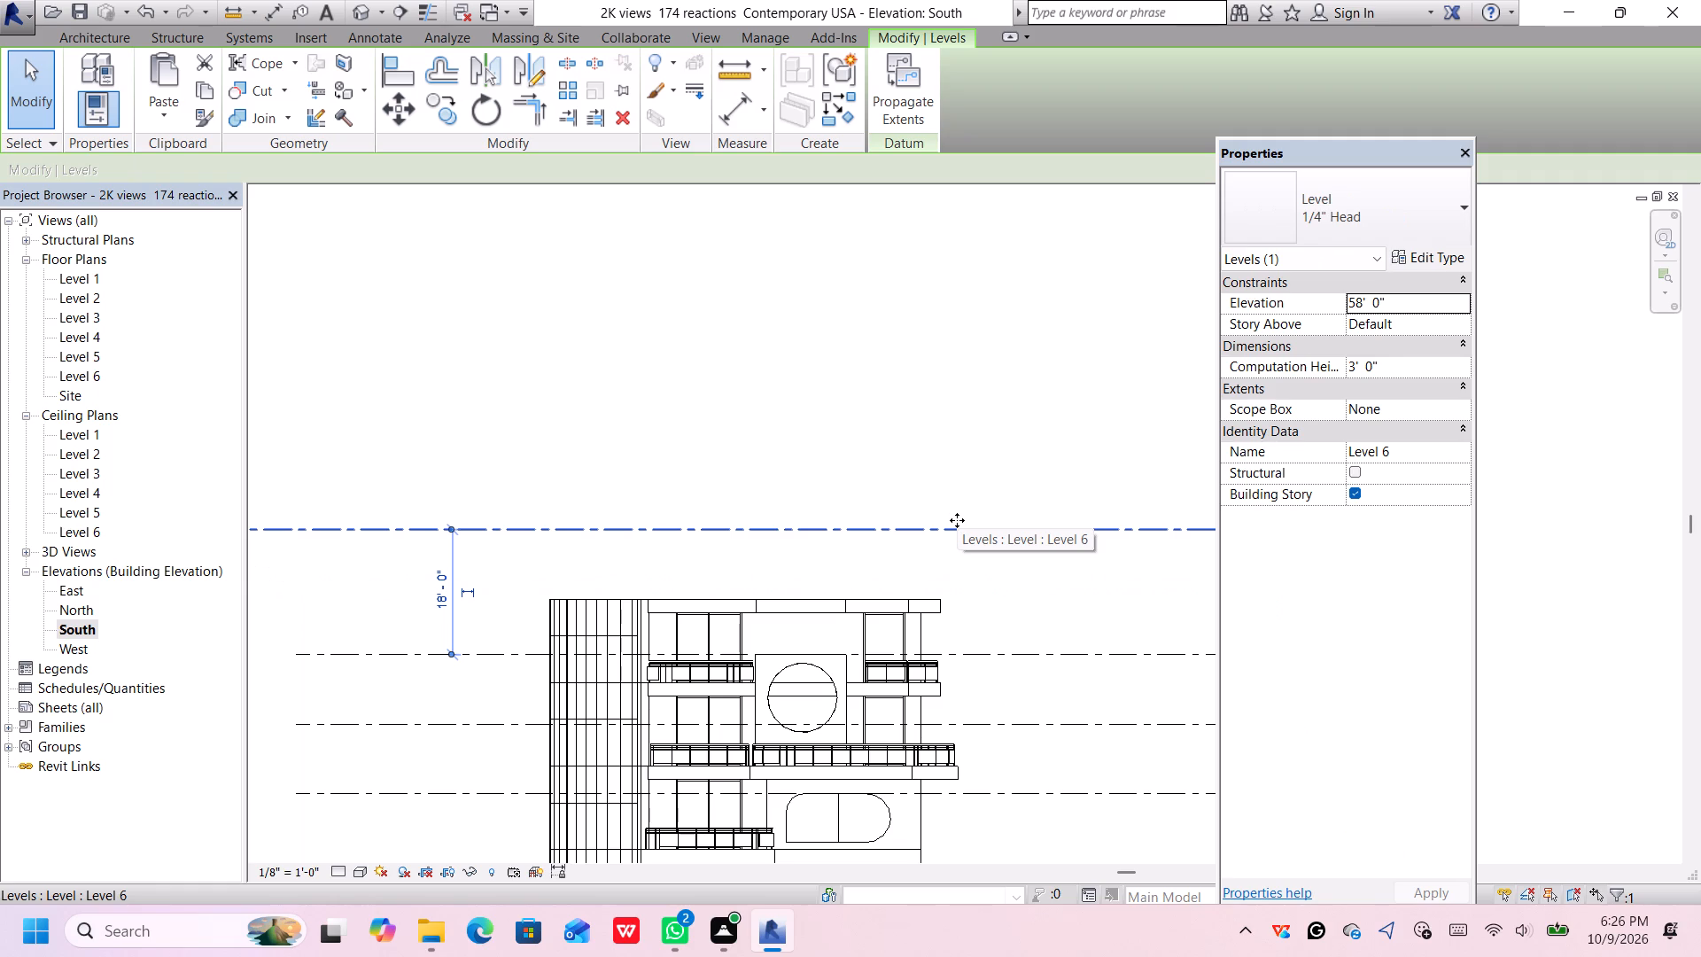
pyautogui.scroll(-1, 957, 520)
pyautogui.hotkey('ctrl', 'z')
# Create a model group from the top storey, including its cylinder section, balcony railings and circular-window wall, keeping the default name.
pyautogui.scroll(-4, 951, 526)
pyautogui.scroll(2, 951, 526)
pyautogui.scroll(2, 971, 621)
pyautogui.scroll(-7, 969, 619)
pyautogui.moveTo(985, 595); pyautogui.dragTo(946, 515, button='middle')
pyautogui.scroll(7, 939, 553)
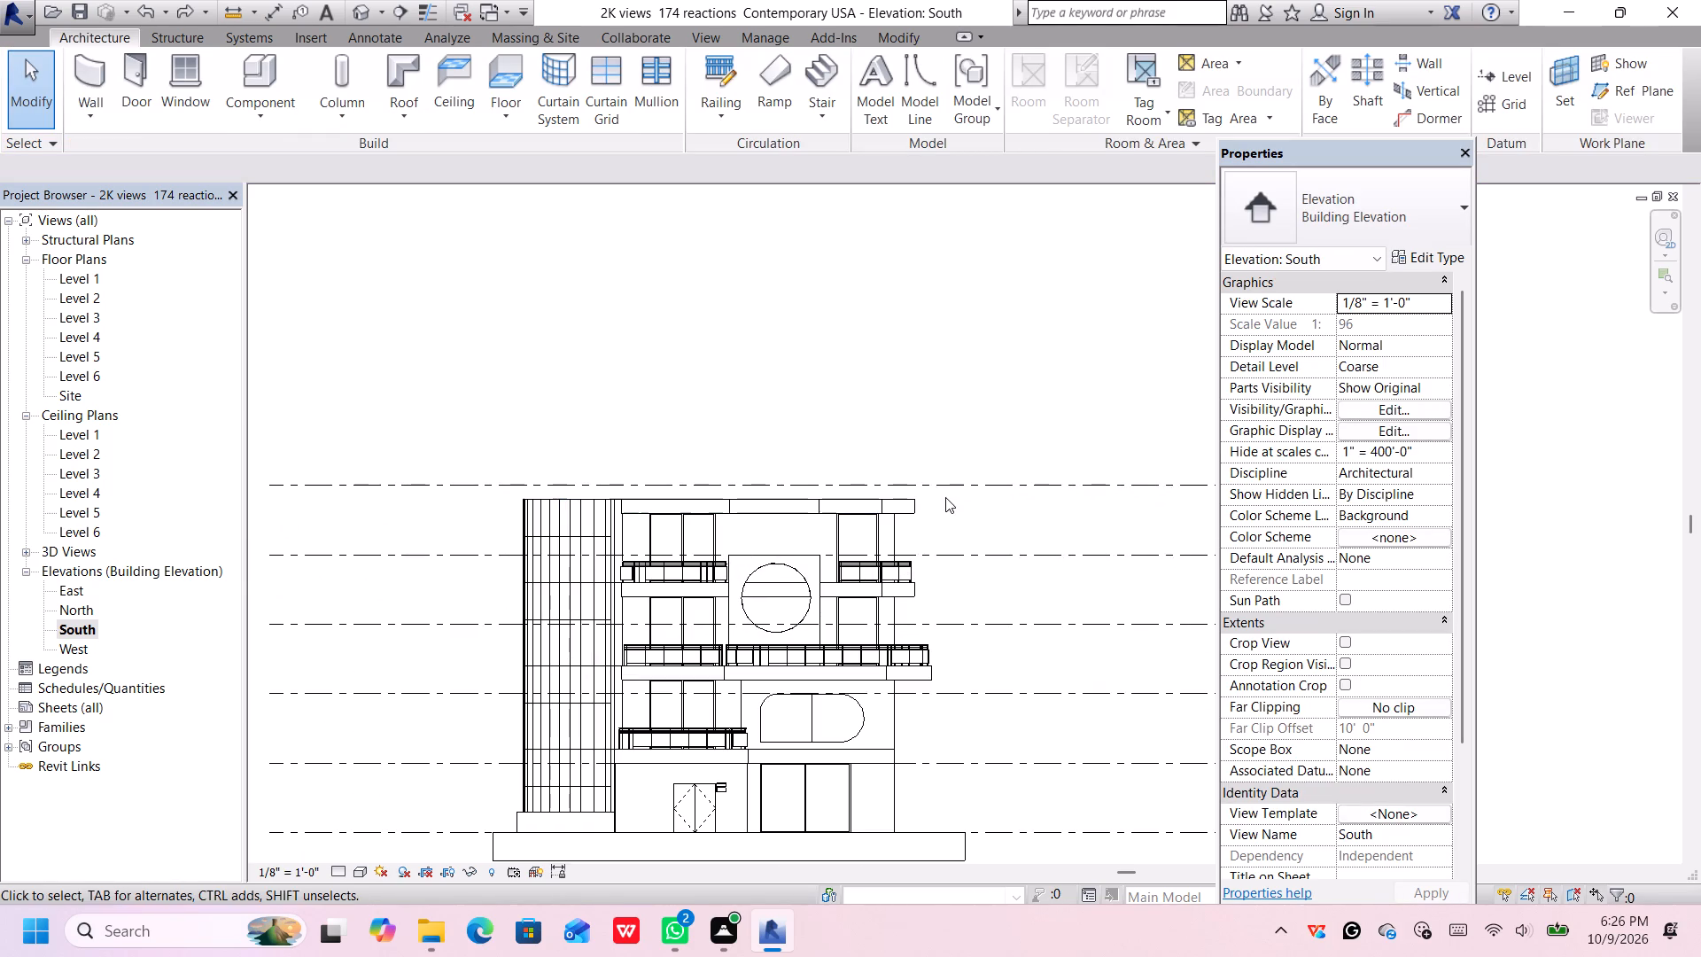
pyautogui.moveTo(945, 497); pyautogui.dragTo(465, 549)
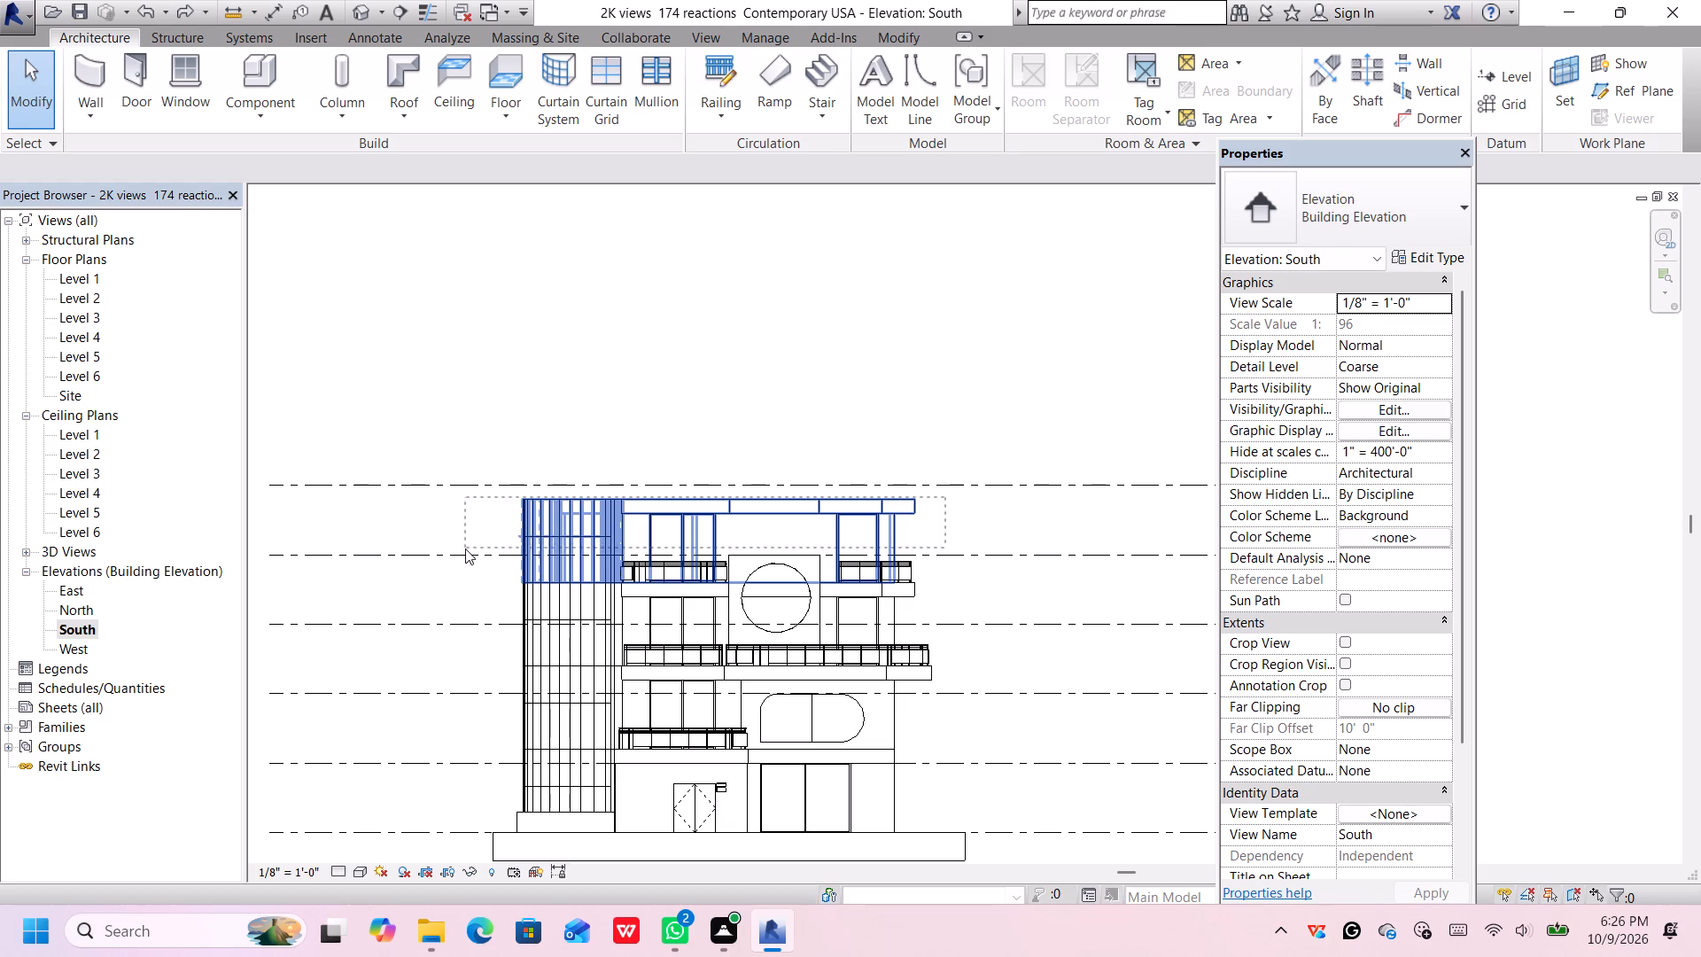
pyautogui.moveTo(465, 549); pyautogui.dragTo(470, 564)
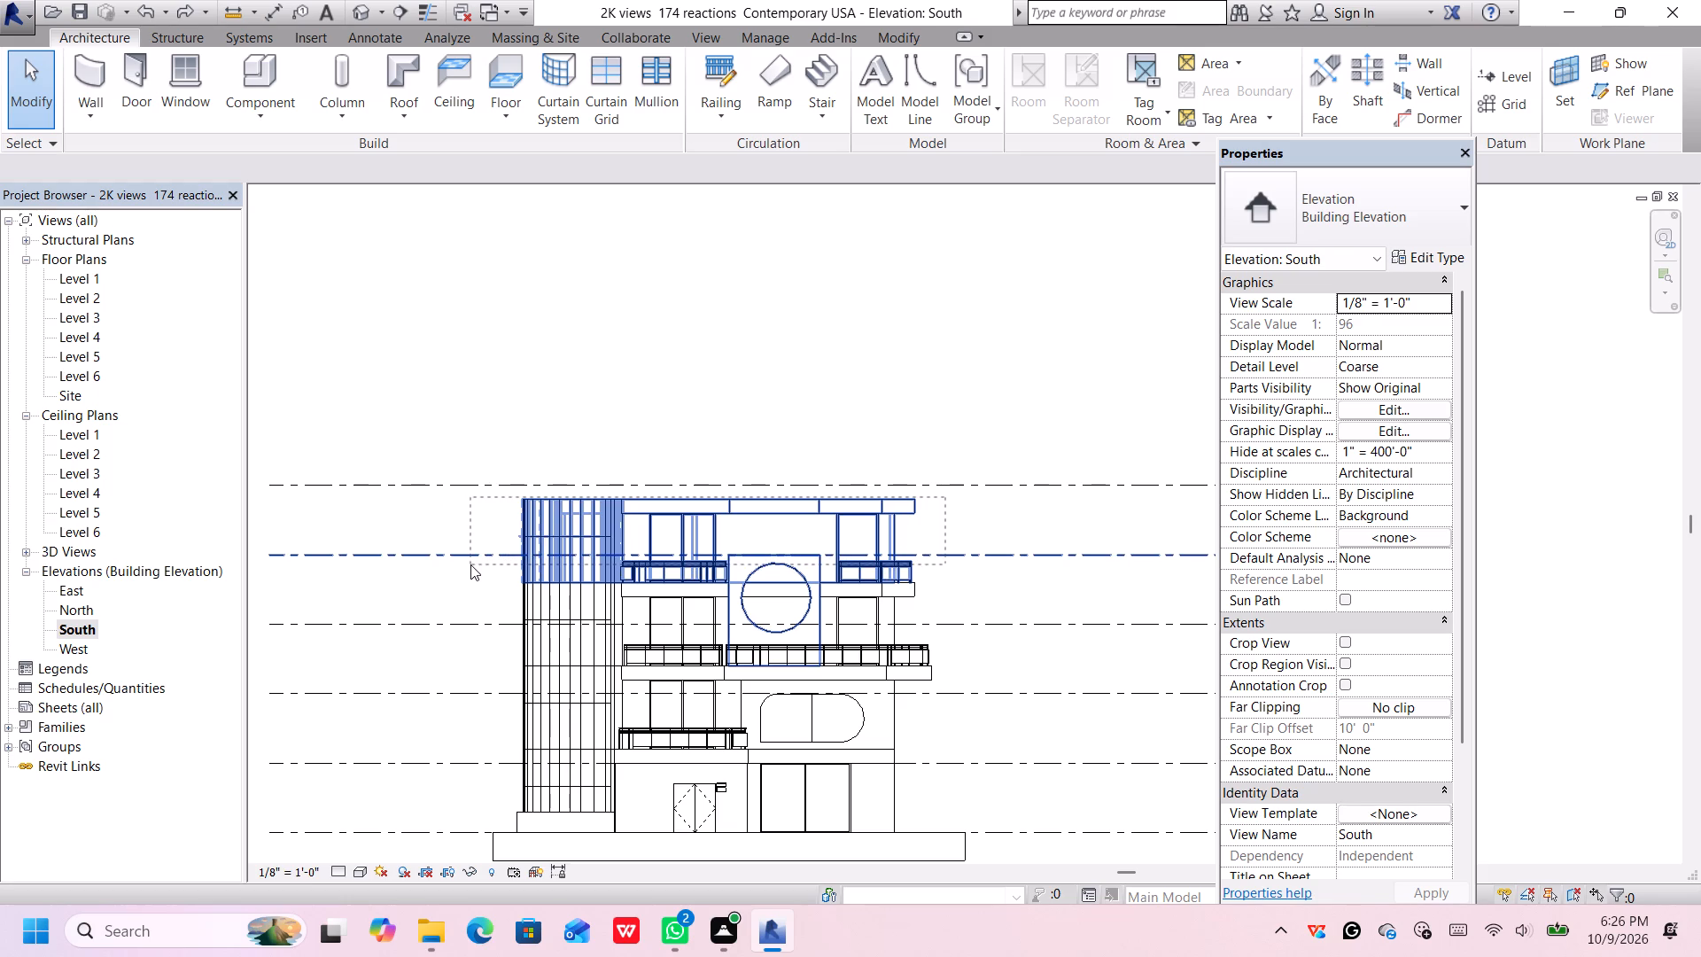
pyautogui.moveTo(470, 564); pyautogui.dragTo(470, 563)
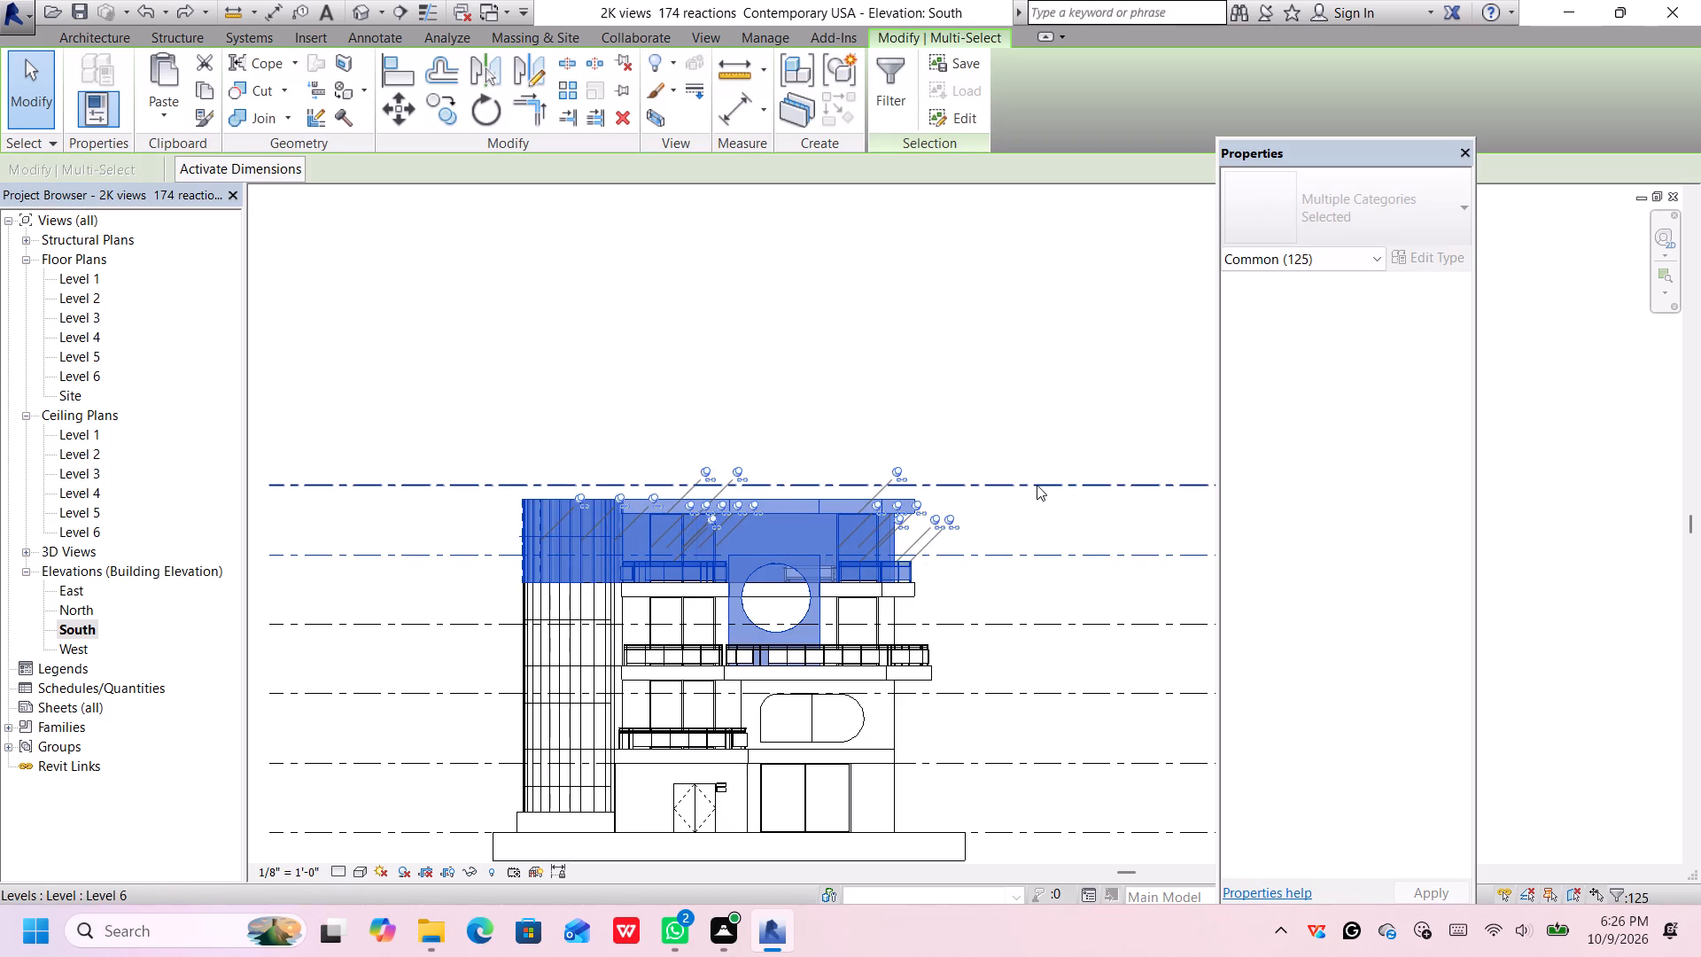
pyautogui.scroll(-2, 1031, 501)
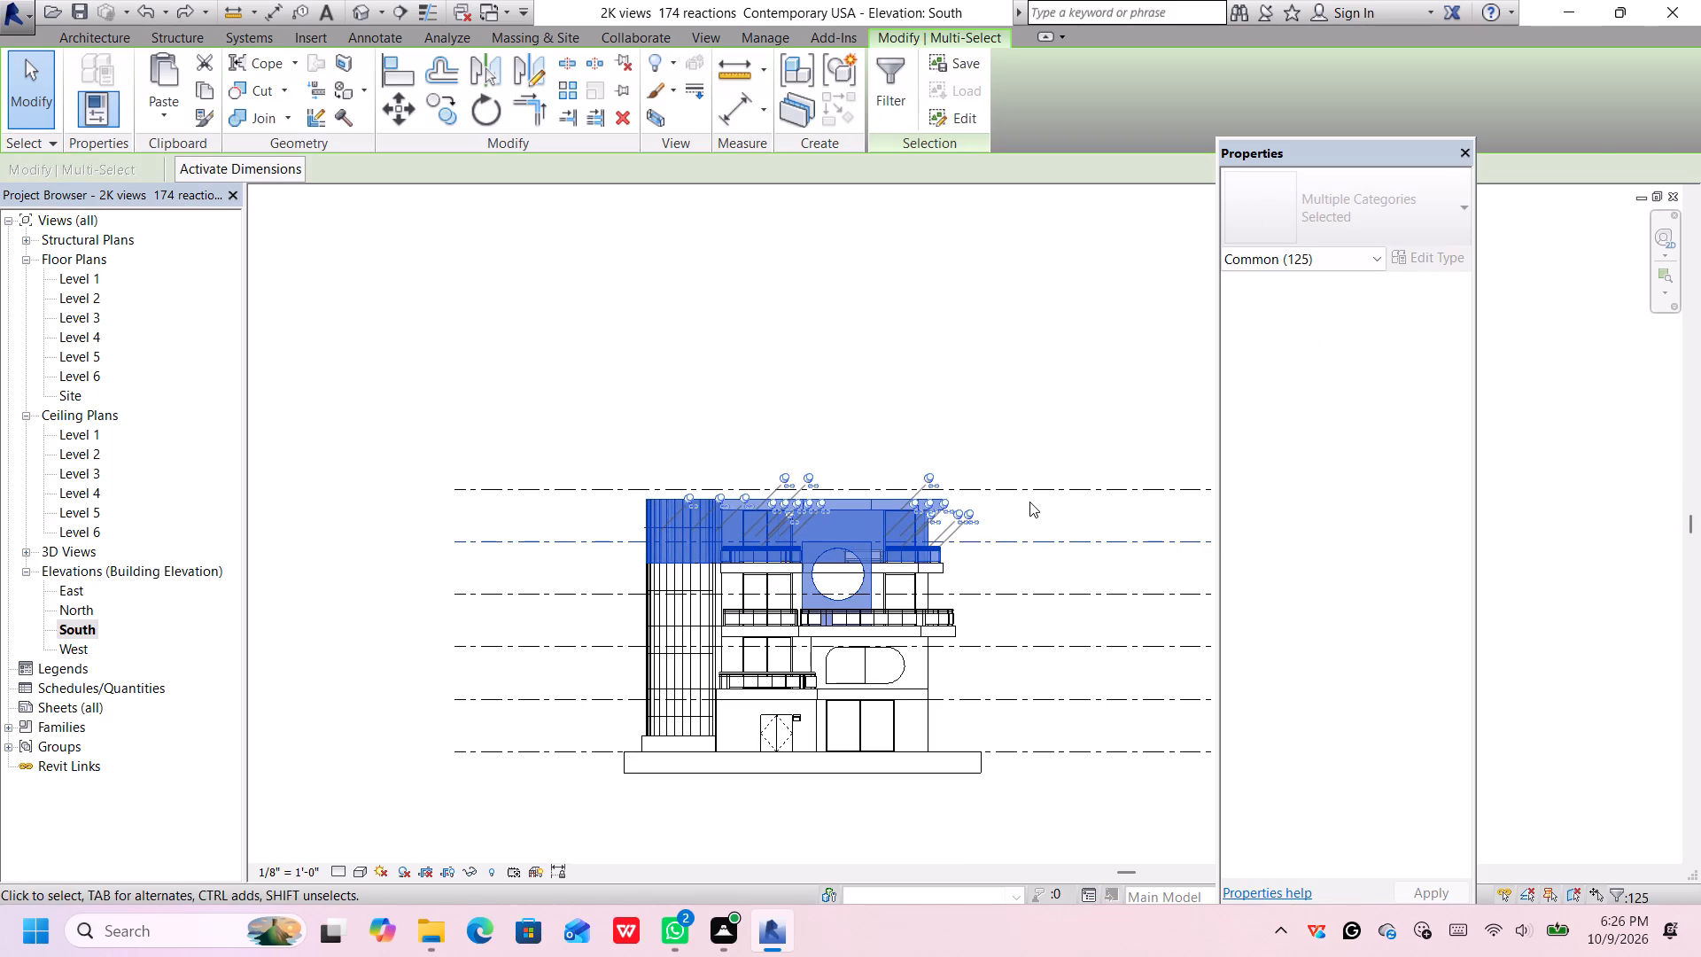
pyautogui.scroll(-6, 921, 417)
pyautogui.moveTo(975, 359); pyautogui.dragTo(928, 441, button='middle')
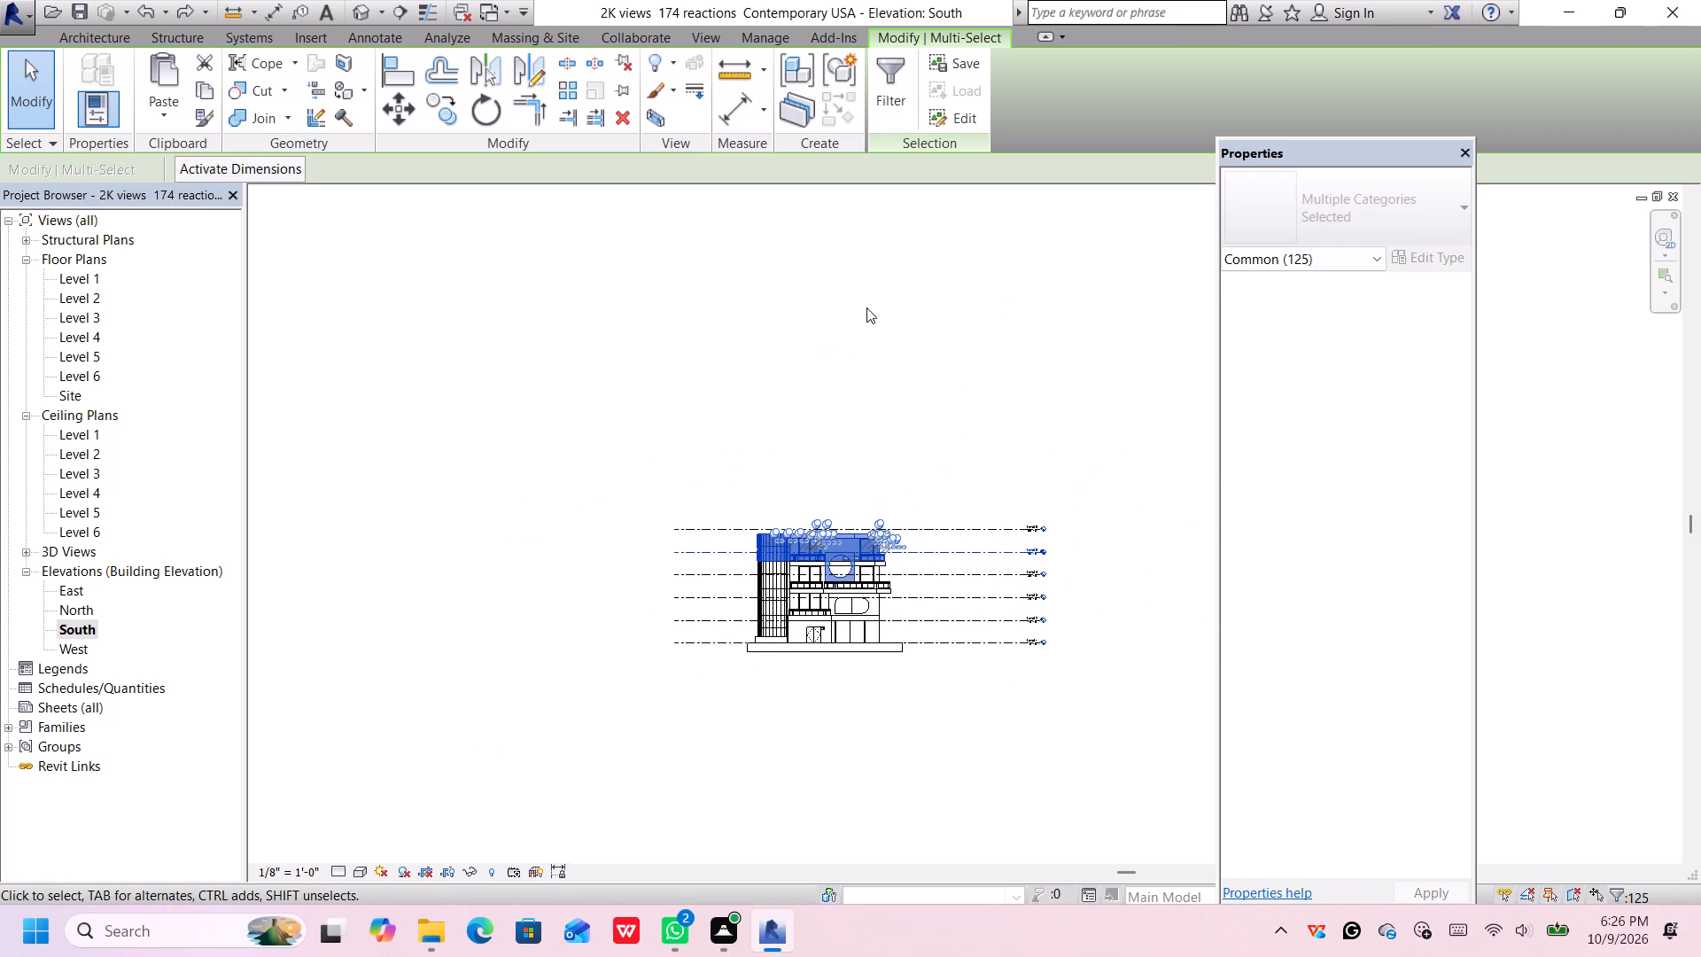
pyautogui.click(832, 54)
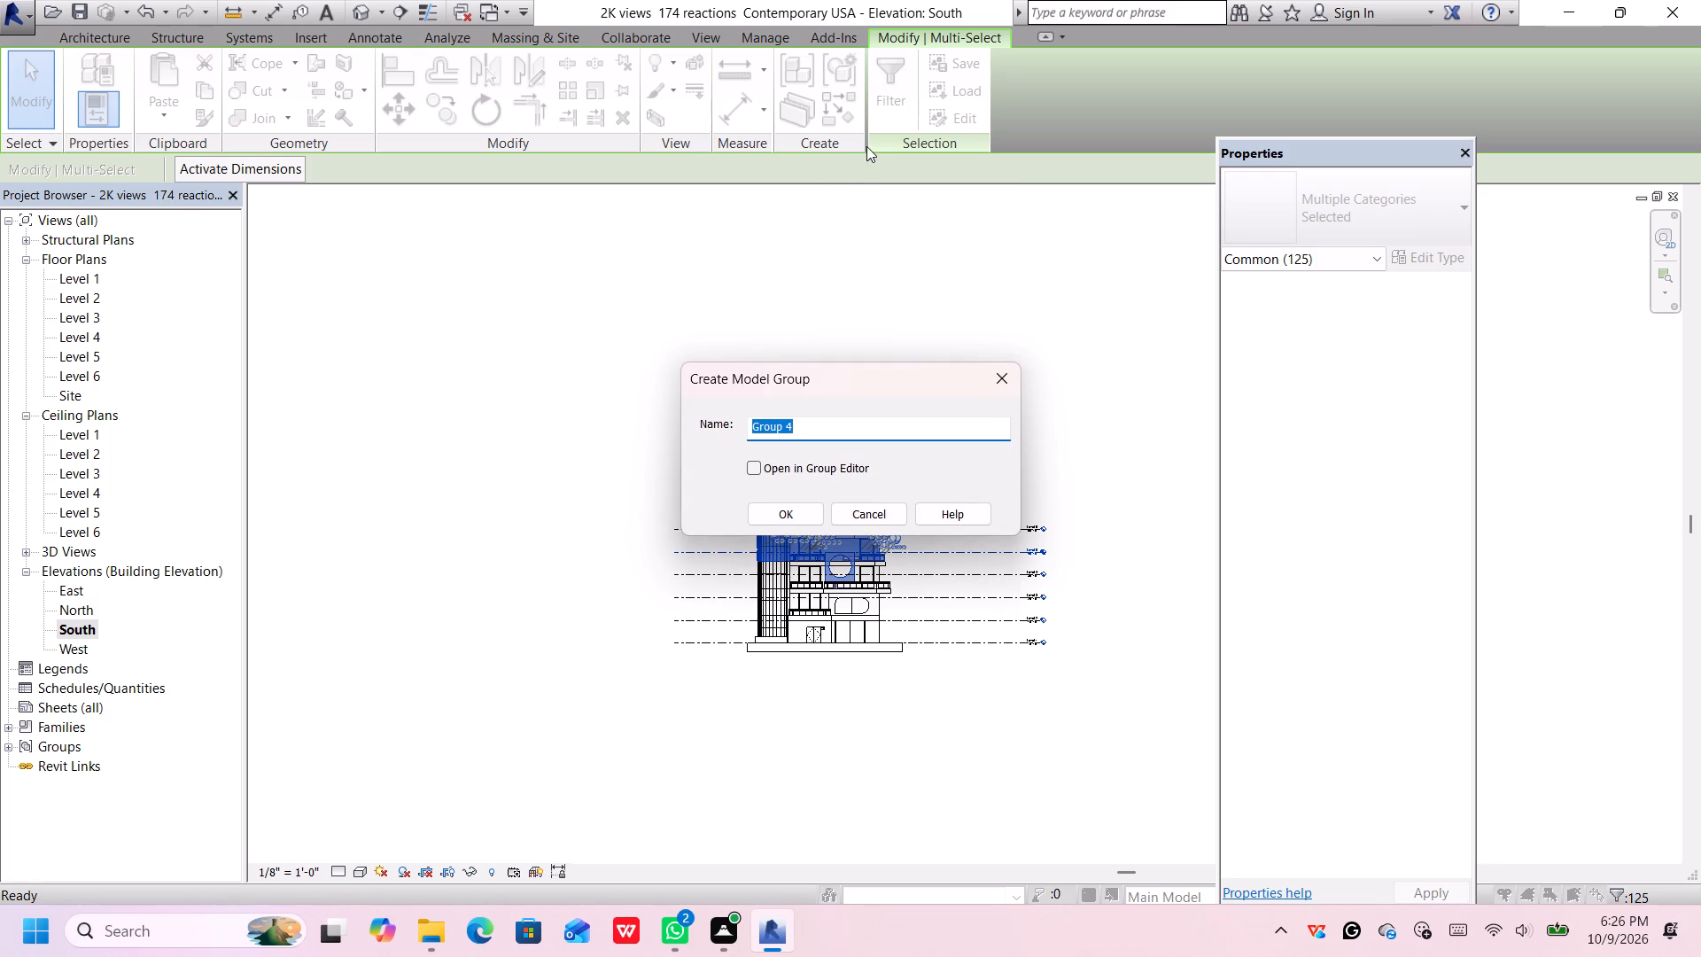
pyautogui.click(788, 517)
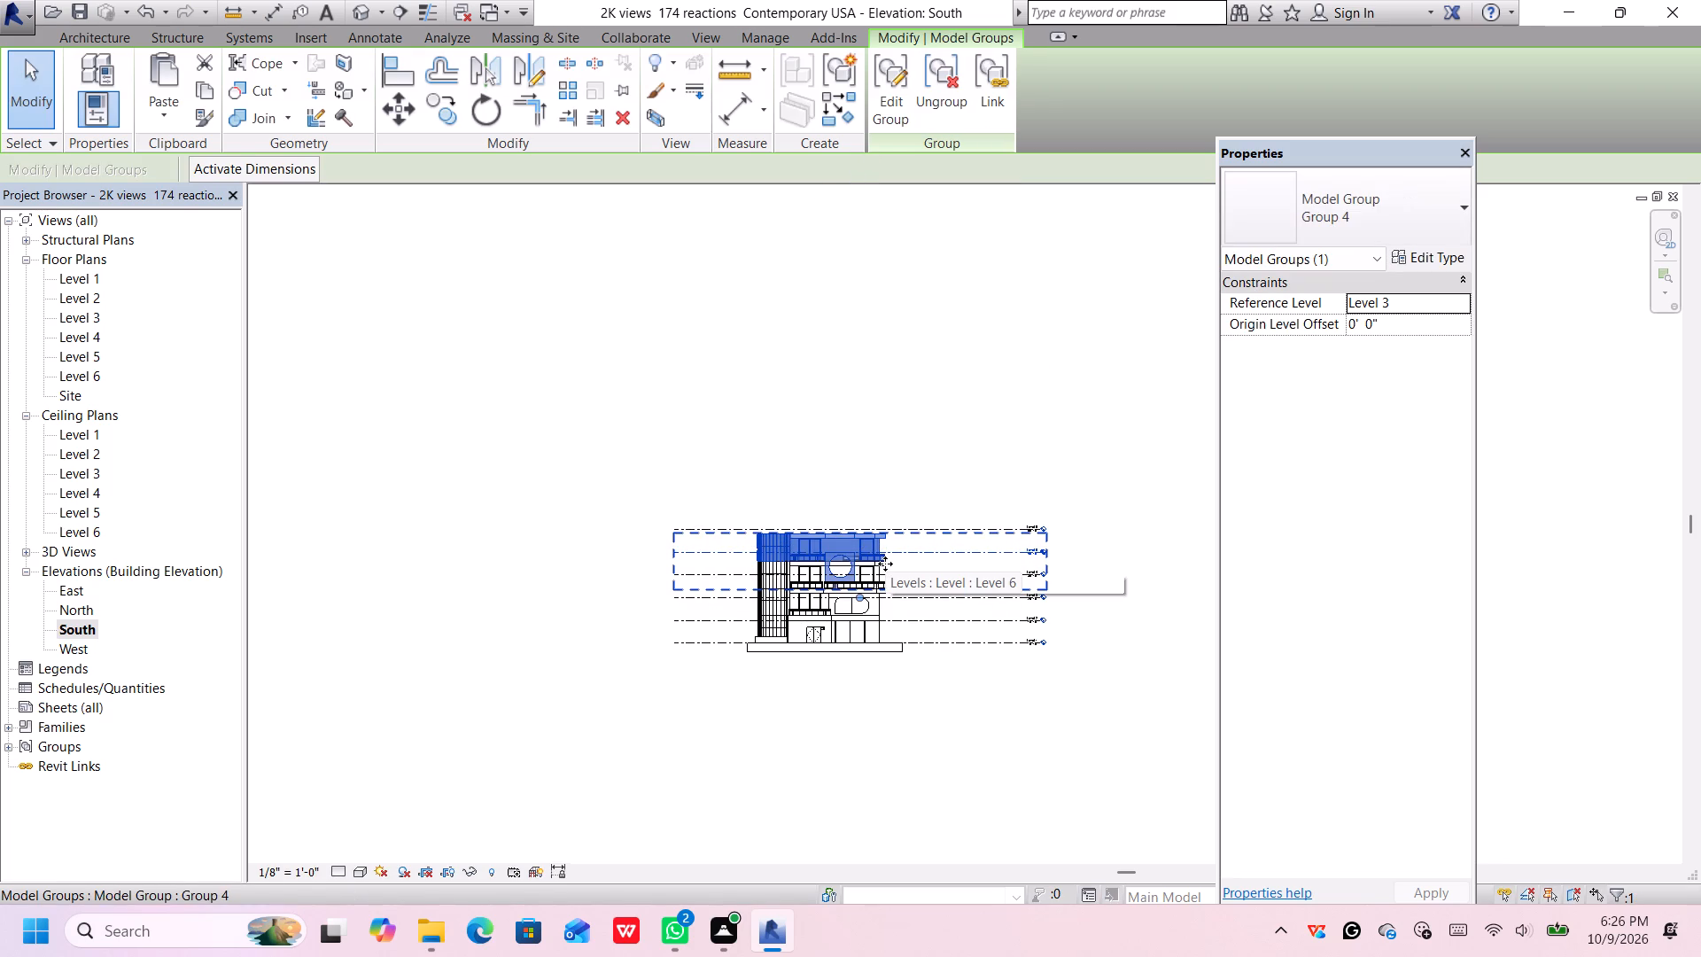
# Undo the top-storey grouping, the roof sofa deletions and the deletion of the repeated upper storeys and Levels 7 to 10.
pyautogui.scroll(1, 885, 564)
pyautogui.scroll(4, 847, 482)
pyautogui.scroll(-1, 847, 482)
pyautogui.scroll(1, 847, 482)
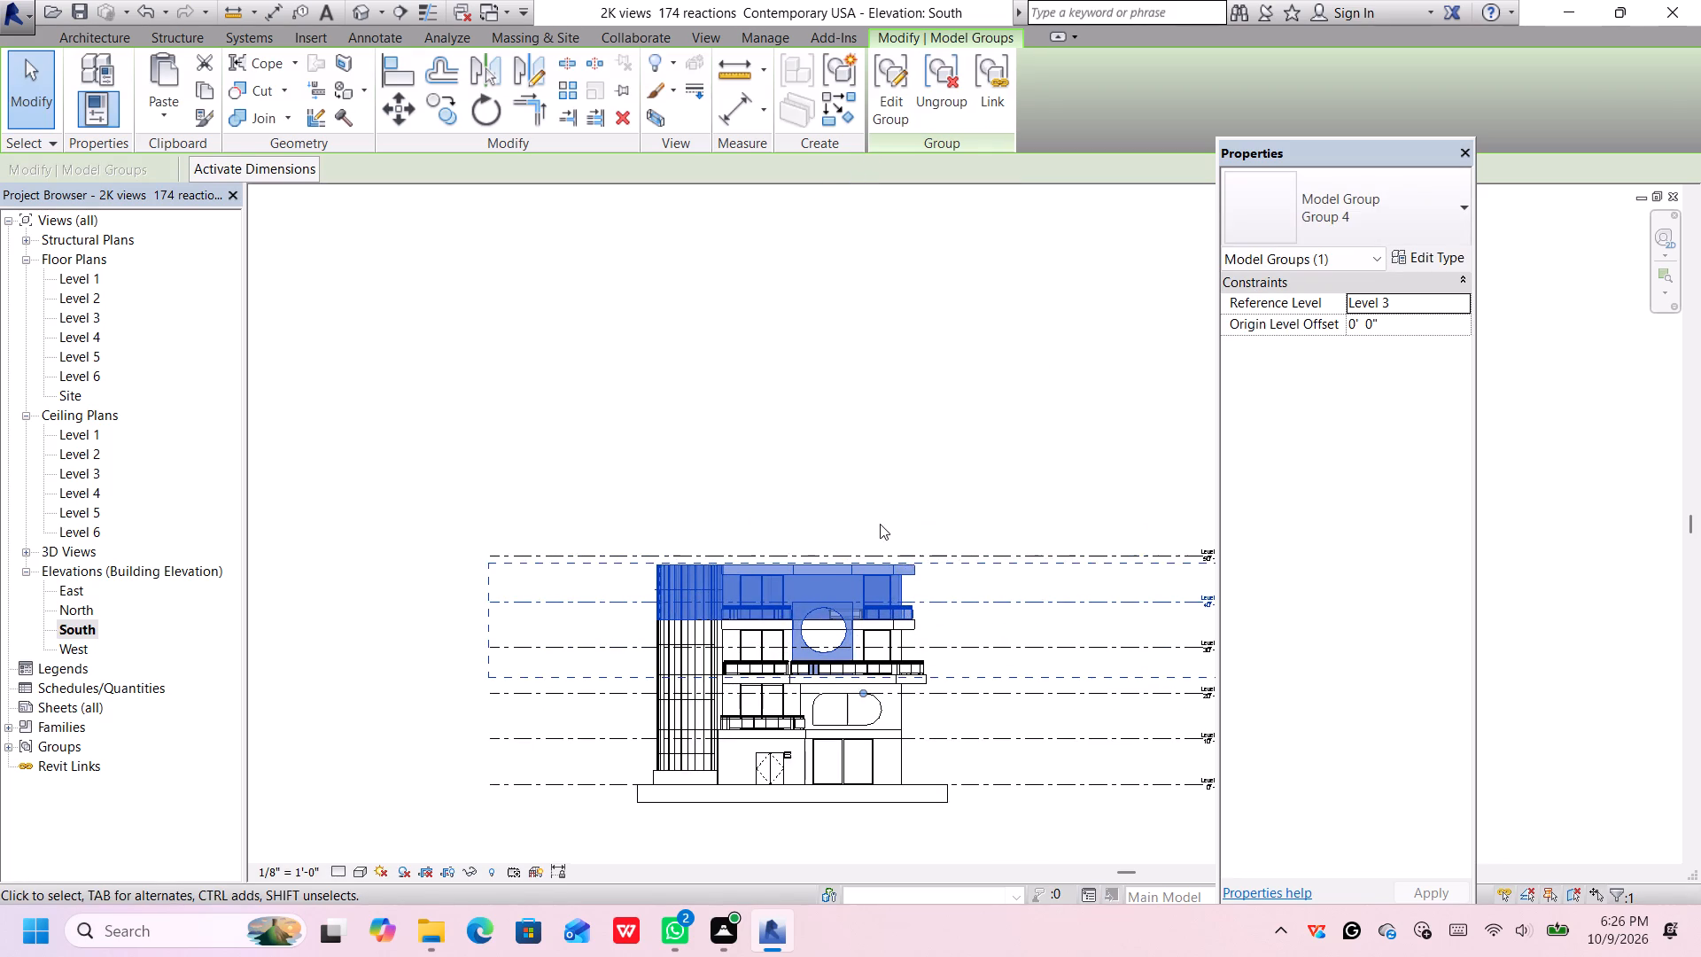
pyautogui.moveTo(933, 612); pyautogui.dragTo(922, 568, button='middle')
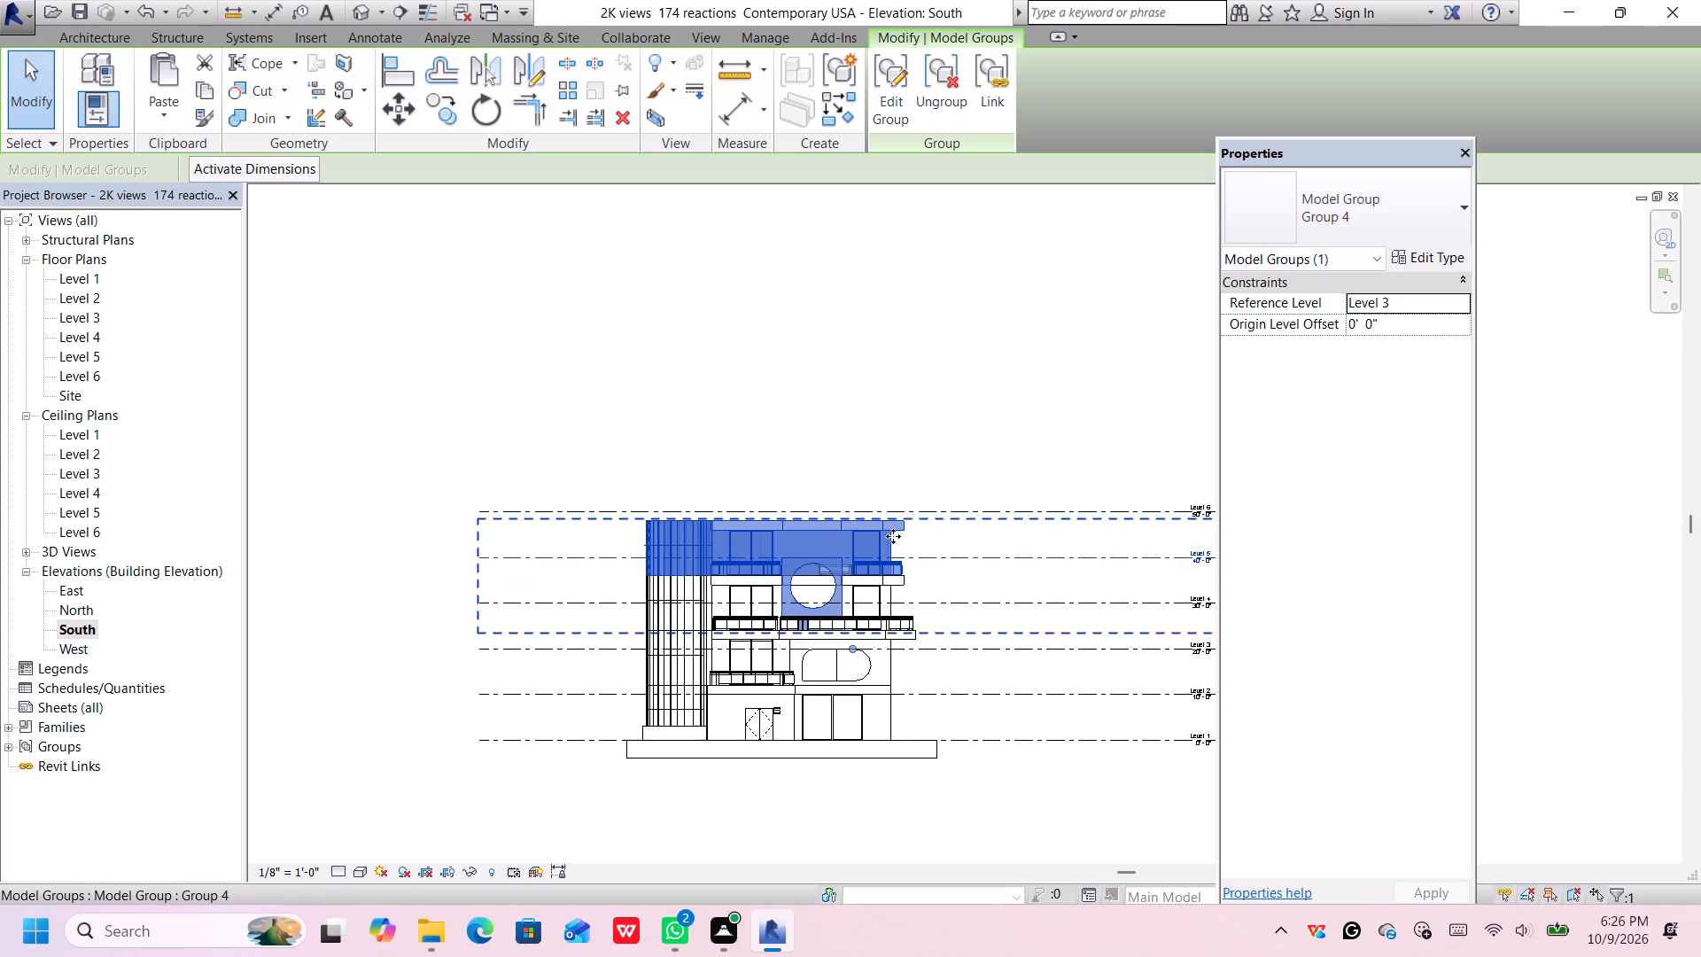
pyautogui.scroll(4, 887, 524)
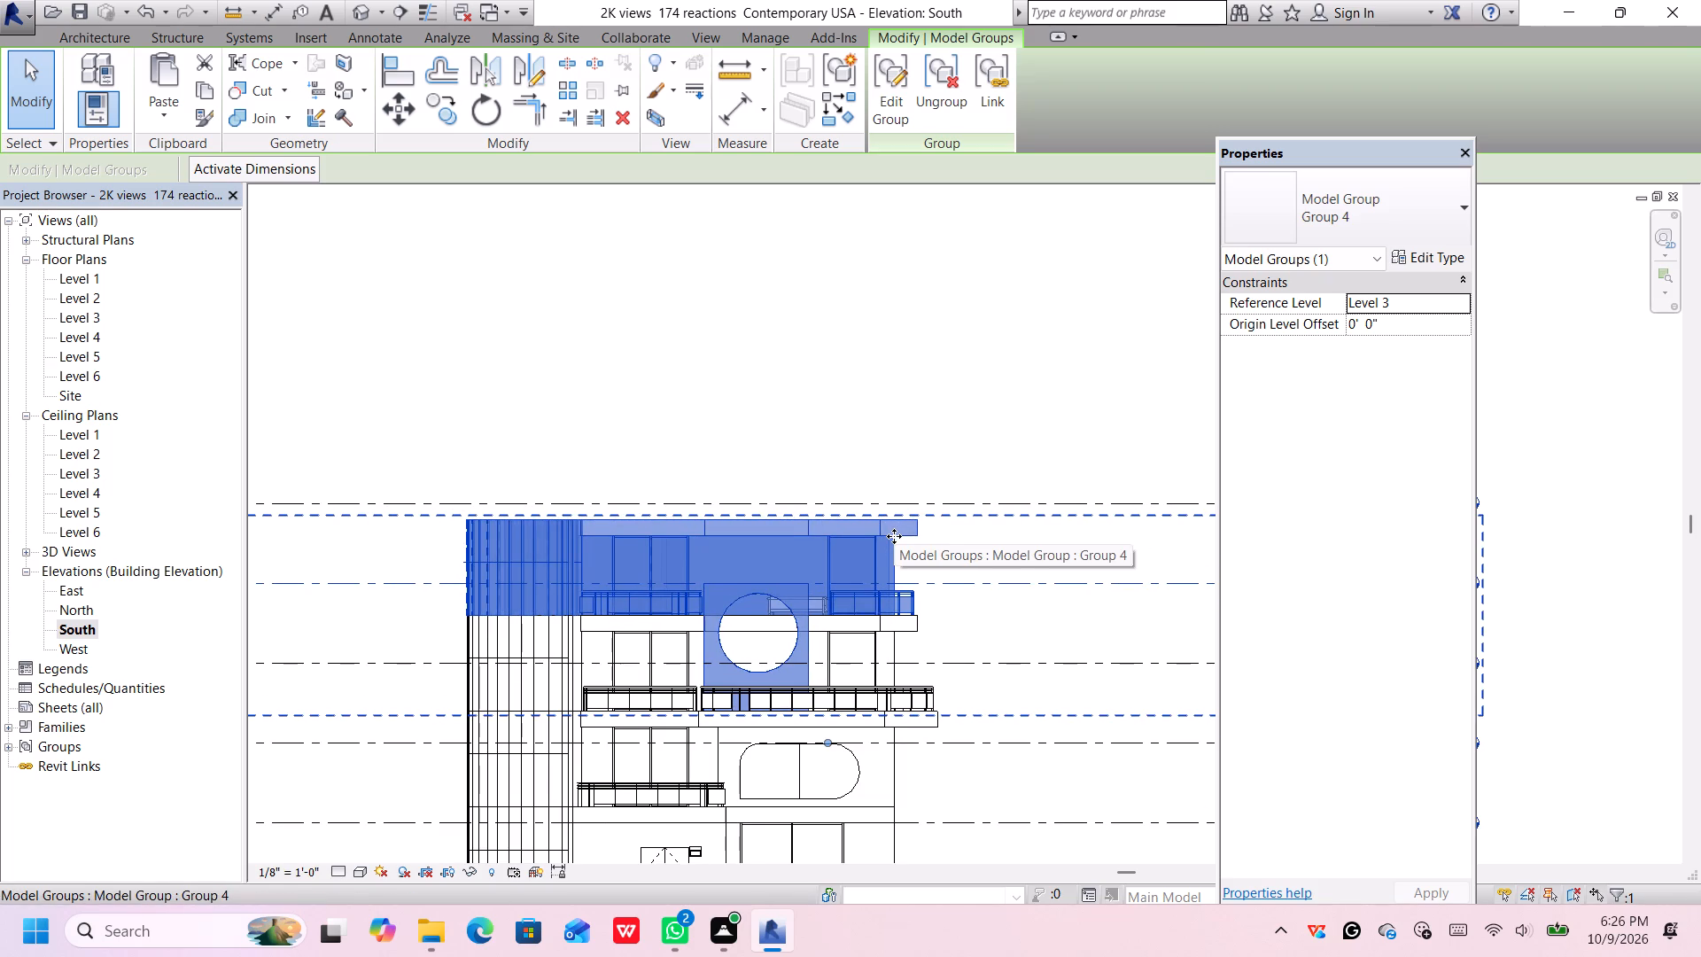
pyautogui.scroll(-1, 894, 536)
pyautogui.scroll(-3, 984, 408)
pyautogui.hotkey('ctrl', 'z')
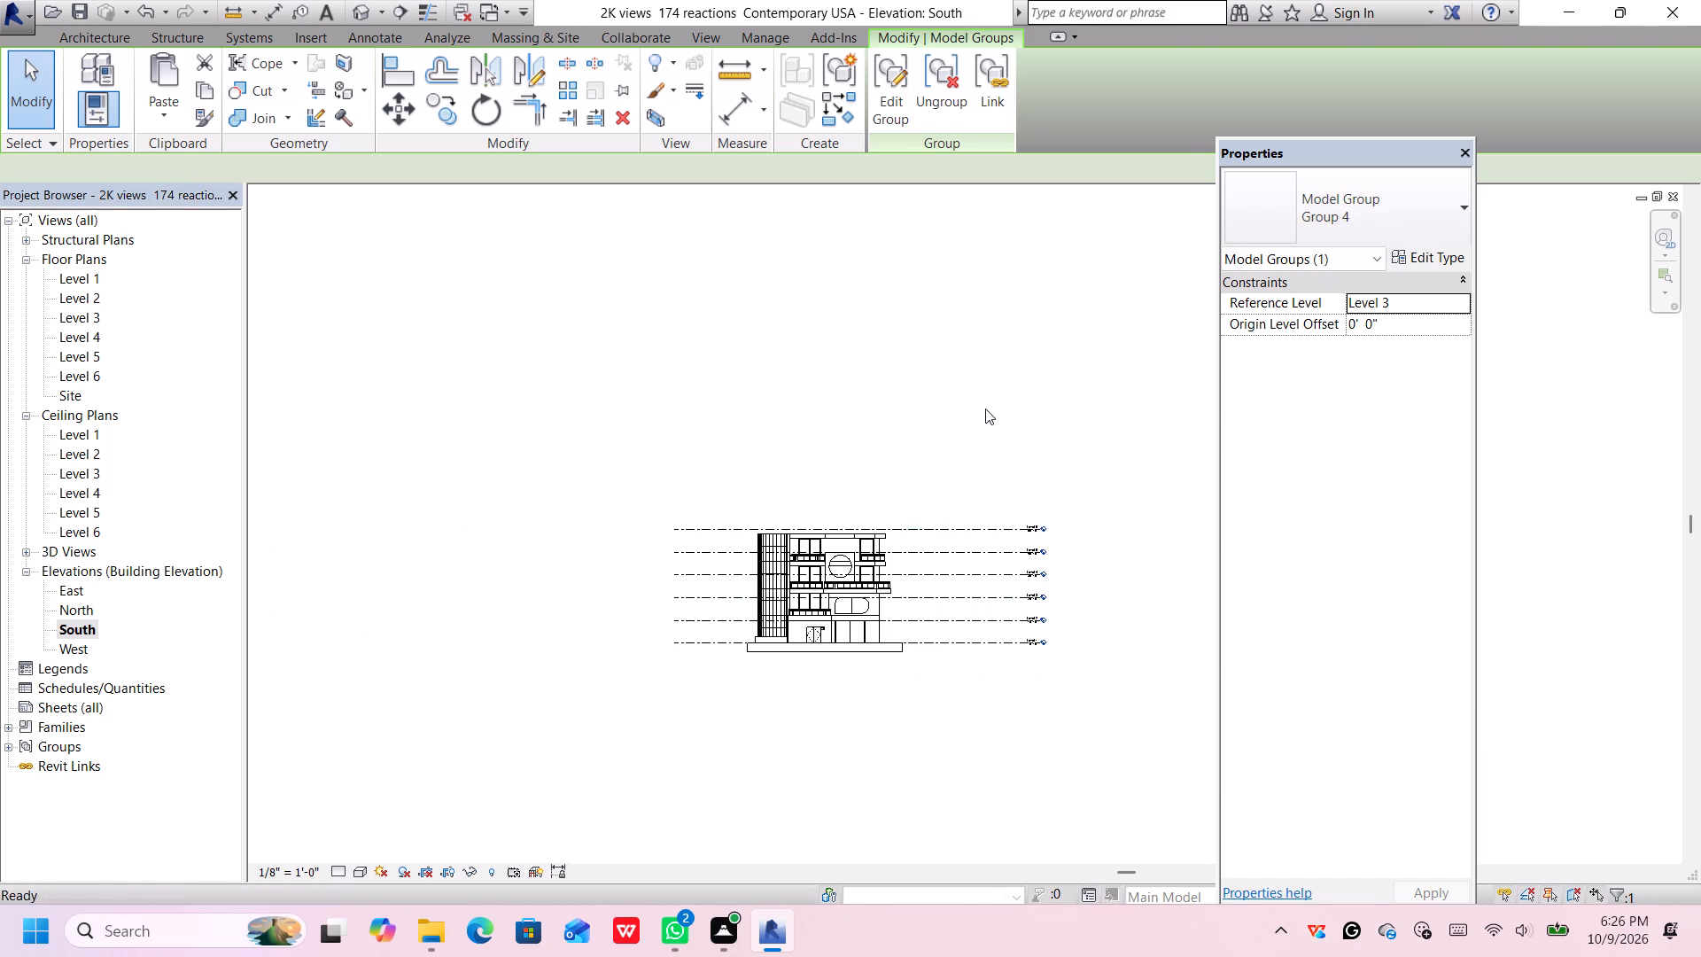
pyautogui.hotkey('ctrl', 'z')
pyautogui.hotkey('ctrl', 'z')
pyautogui.hotkey('ctrl', 'z')
pyautogui.hotkey('ctrl', 'z')
pyautogui.hotkey('ctrl', 'z')
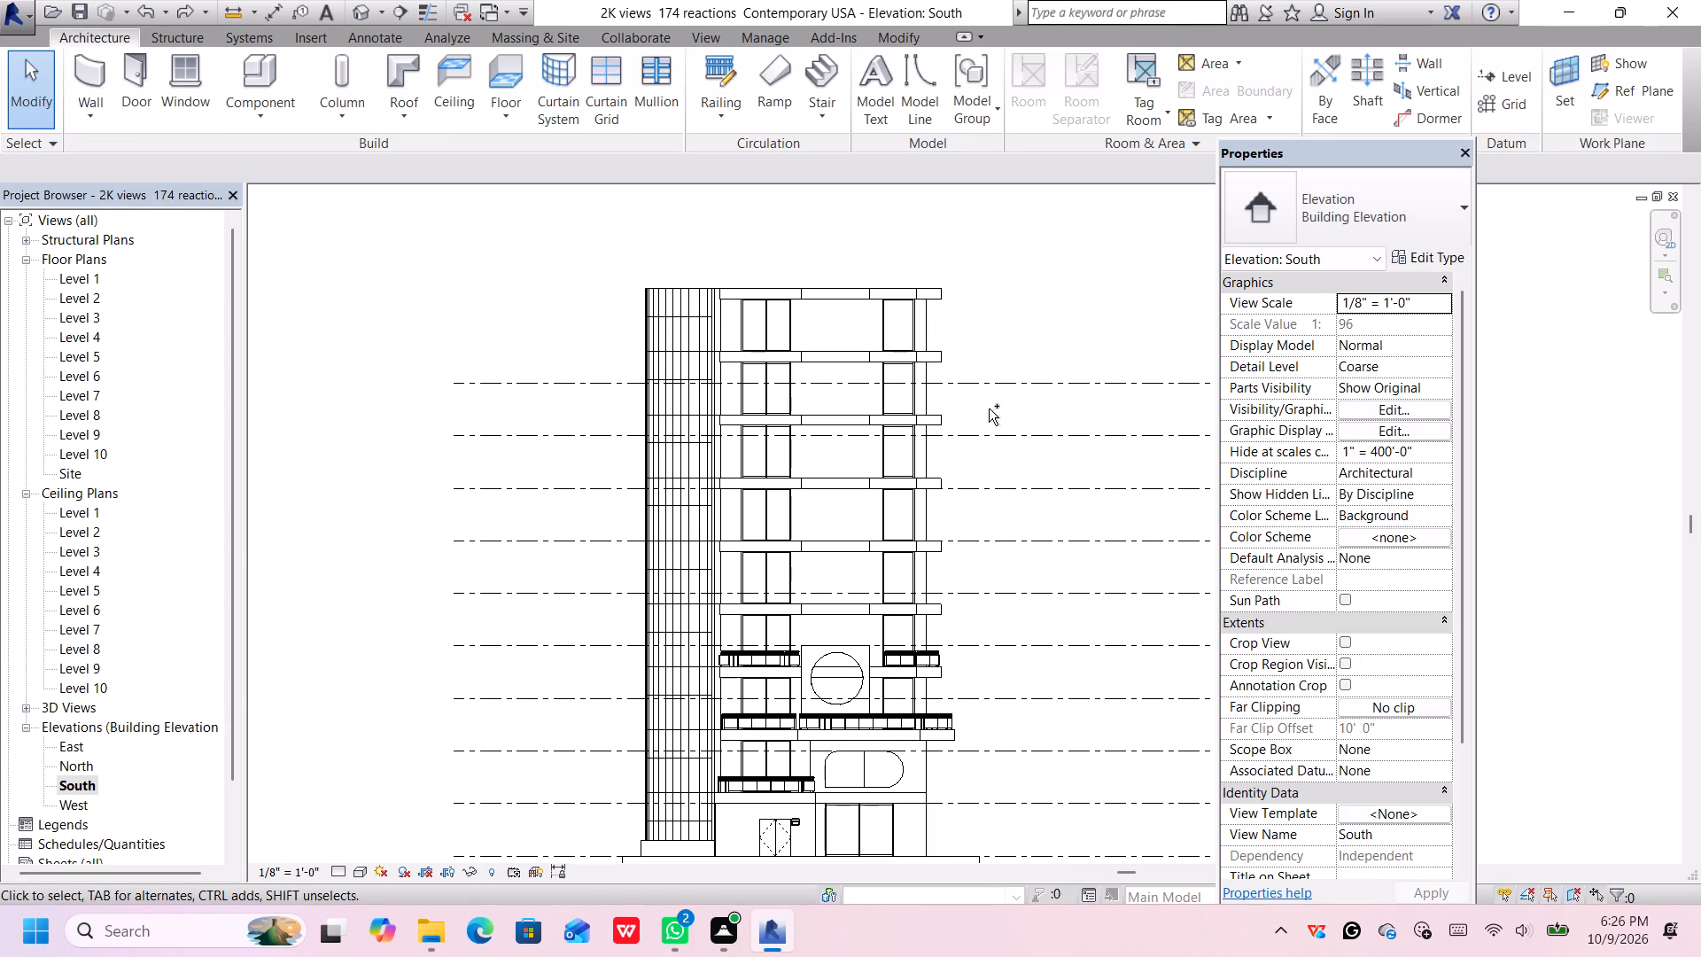
# Open the default 3D view and orient it to the front with the whole tower in view.
pyautogui.scroll(-7, 987, 408)
pyautogui.moveTo(1037, 358); pyautogui.dragTo(923, 386, button='middle')
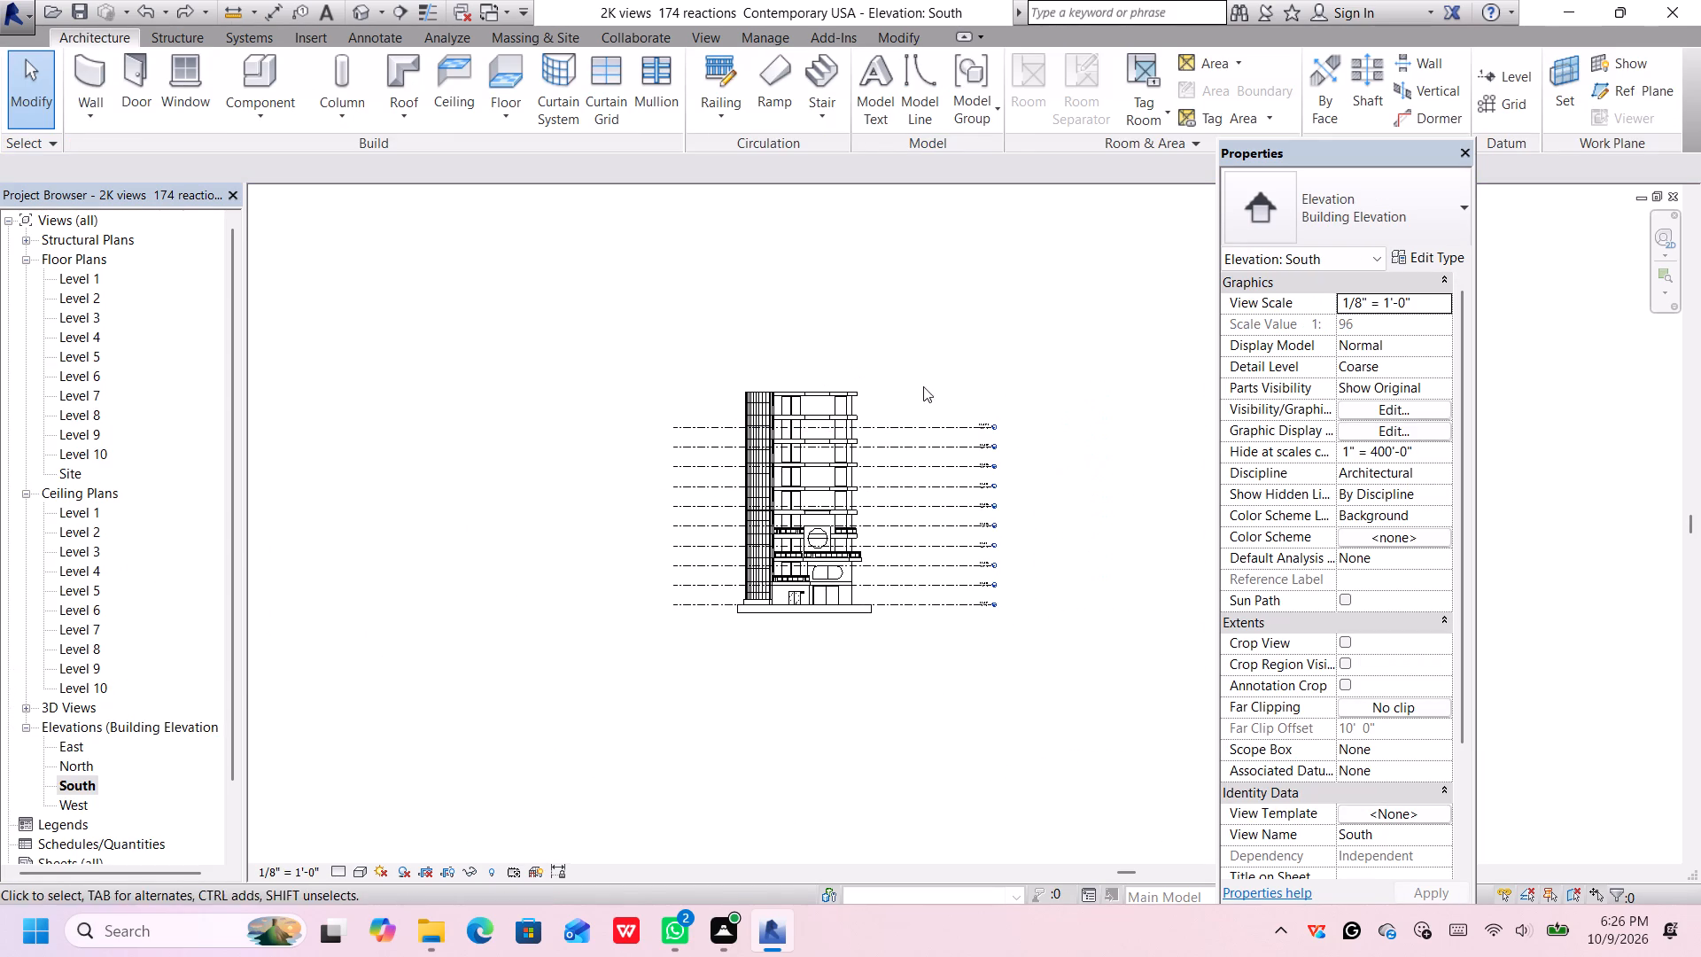
pyautogui.scroll(2, 821, 572)
pyautogui.scroll(1, 87, 610)
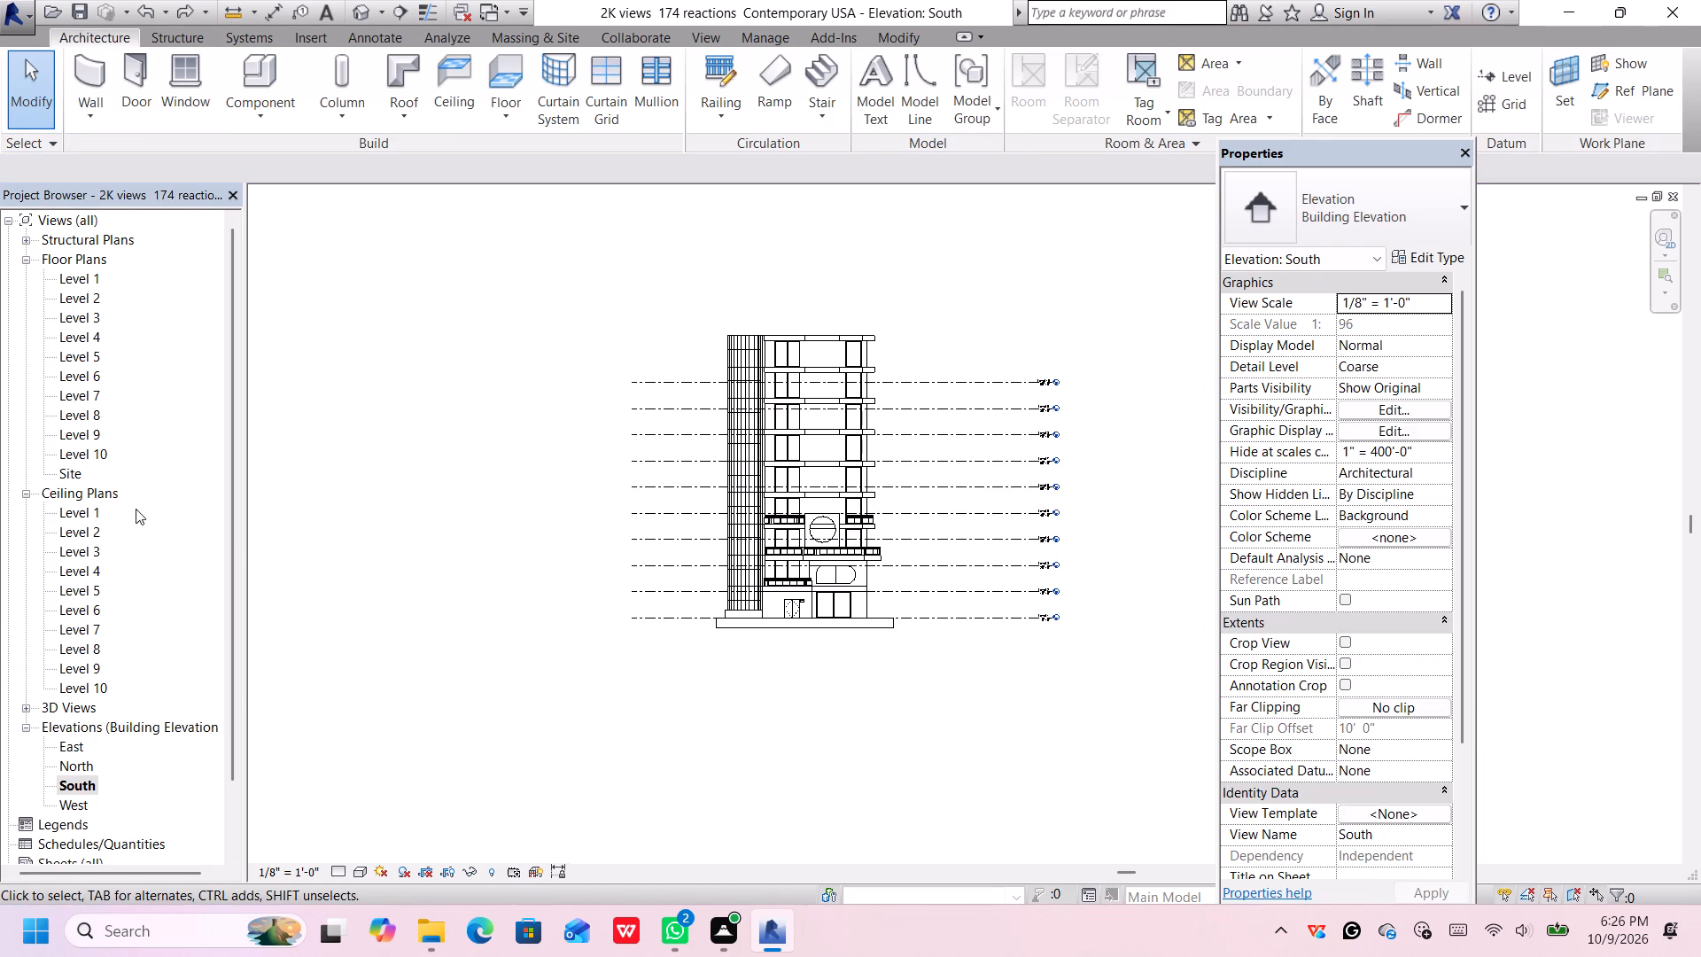
pyautogui.click(354, 8)
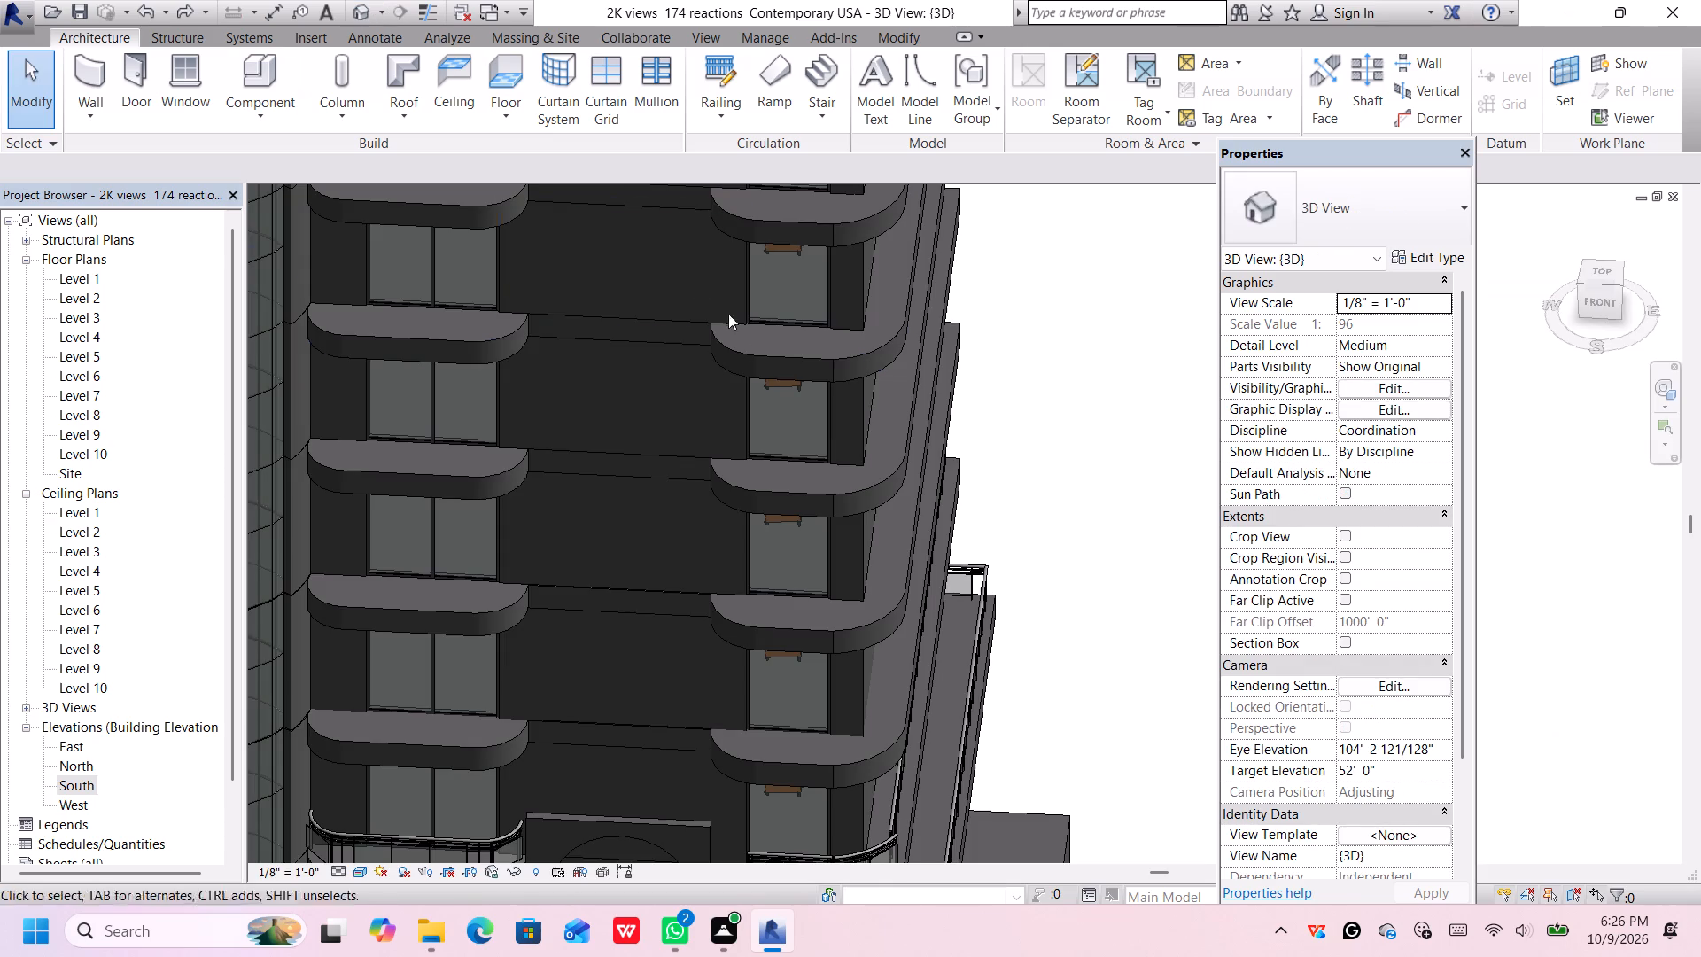
pyautogui.click(1606, 301)
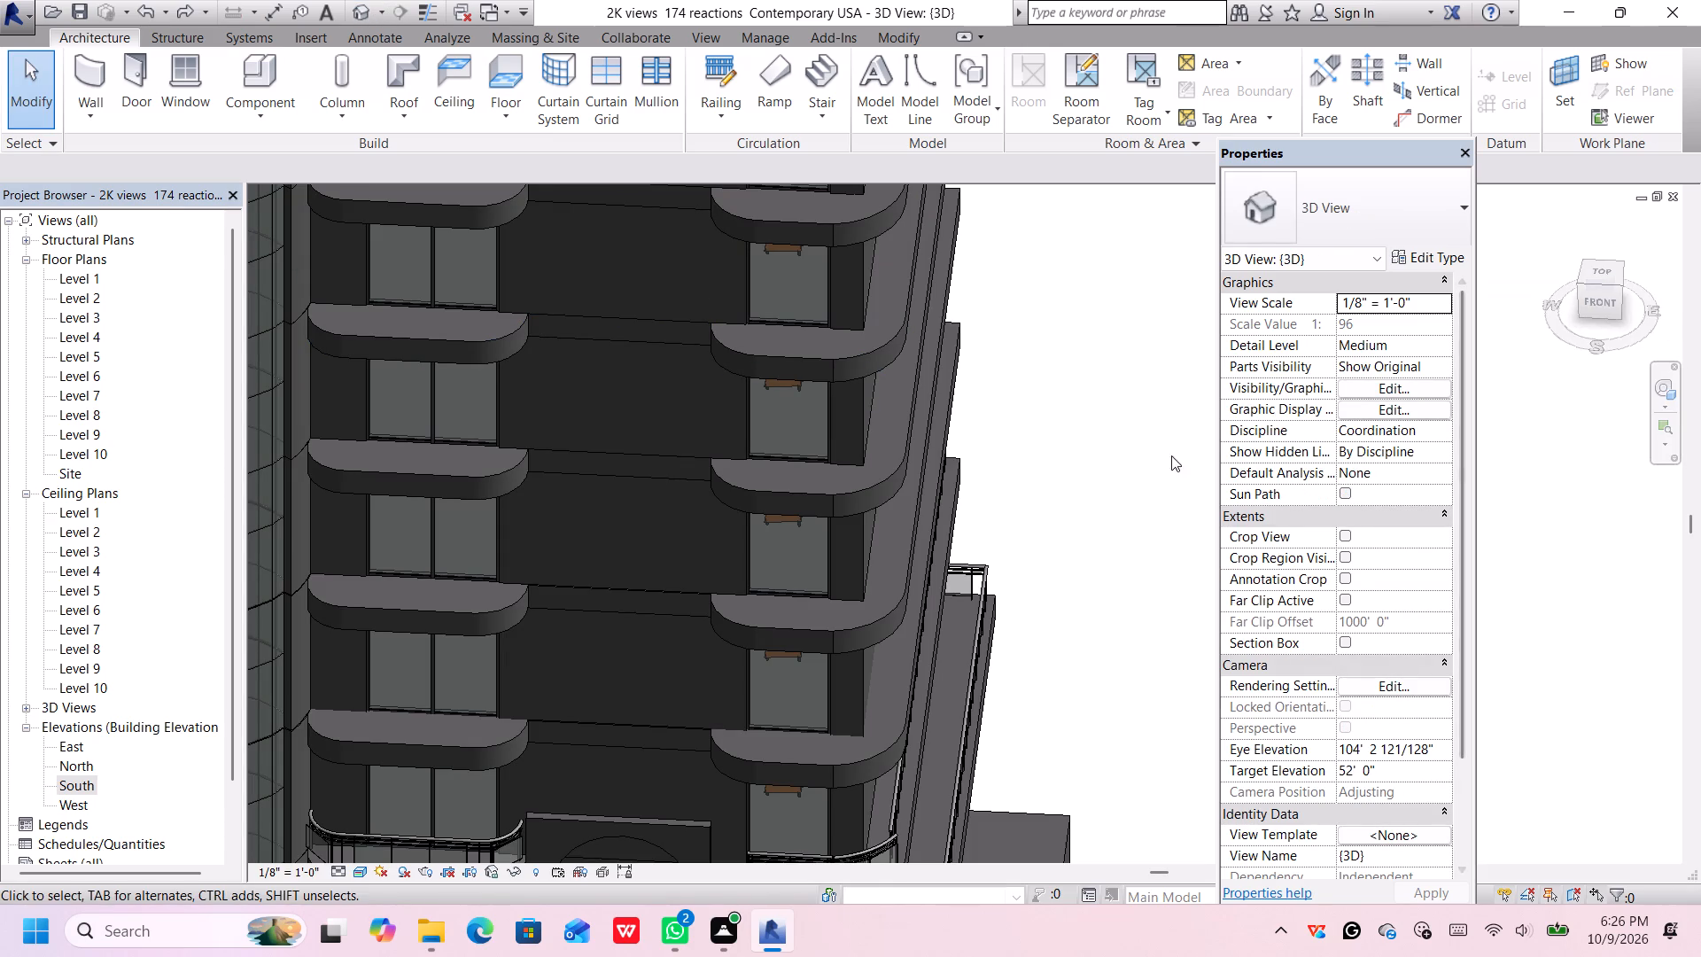
pyautogui.click(1604, 304)
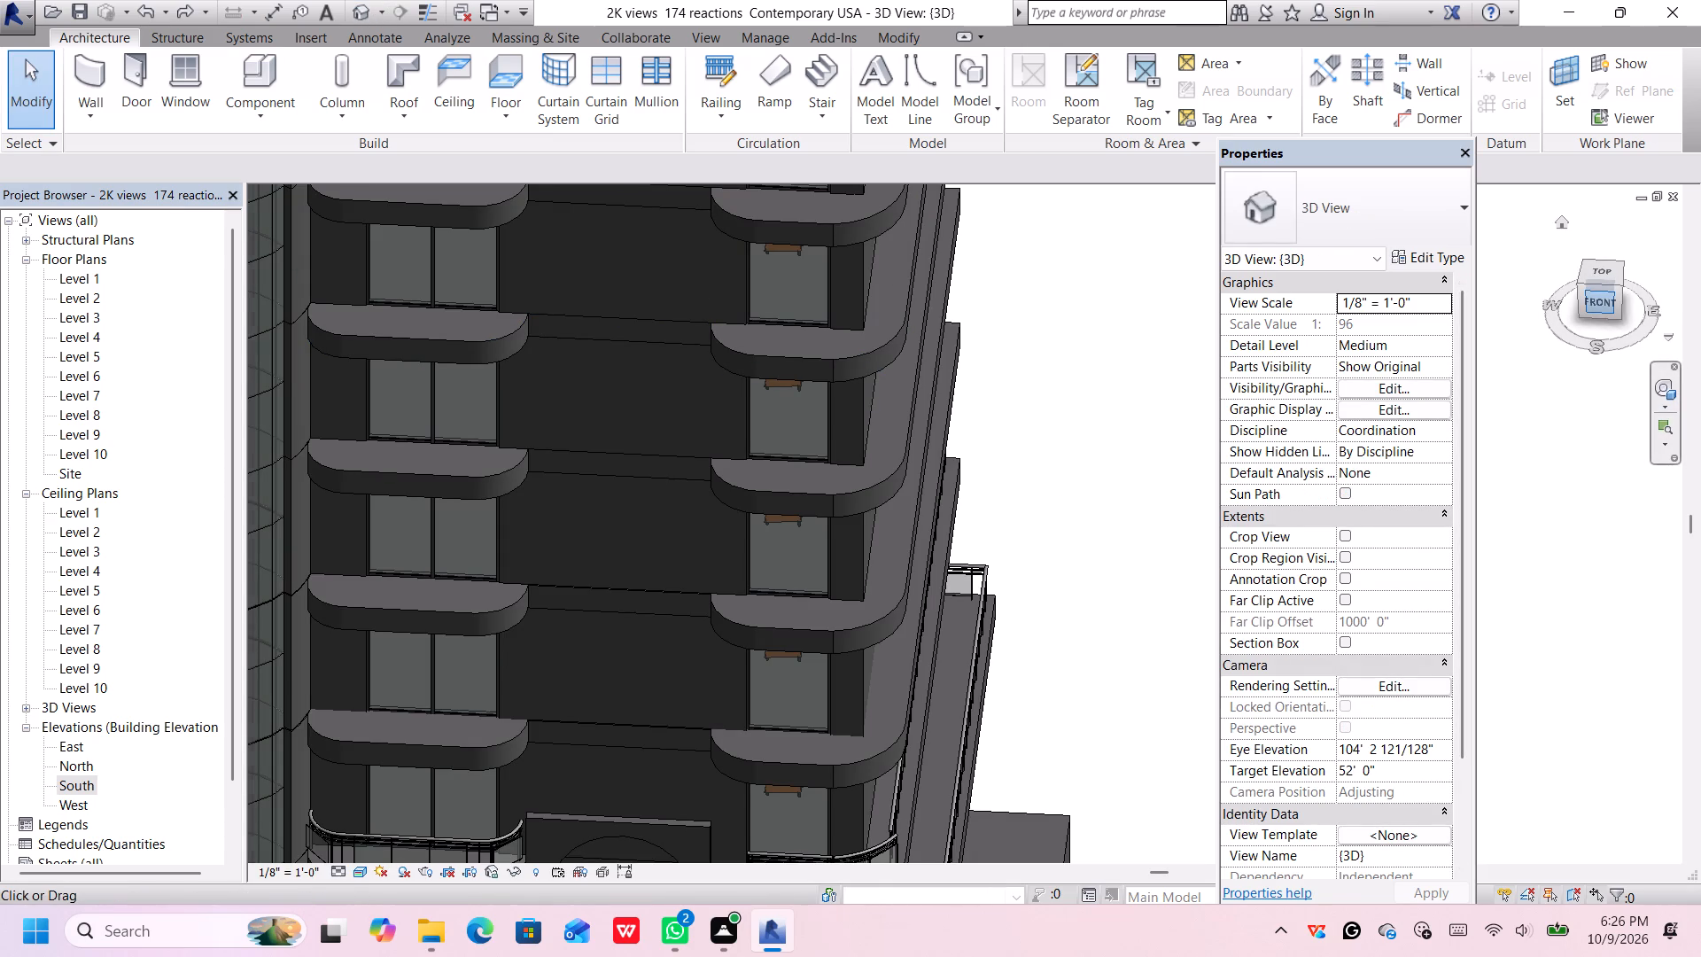
pyautogui.moveTo(1124, 428); pyautogui.dragTo(1000, 447, button='middle')
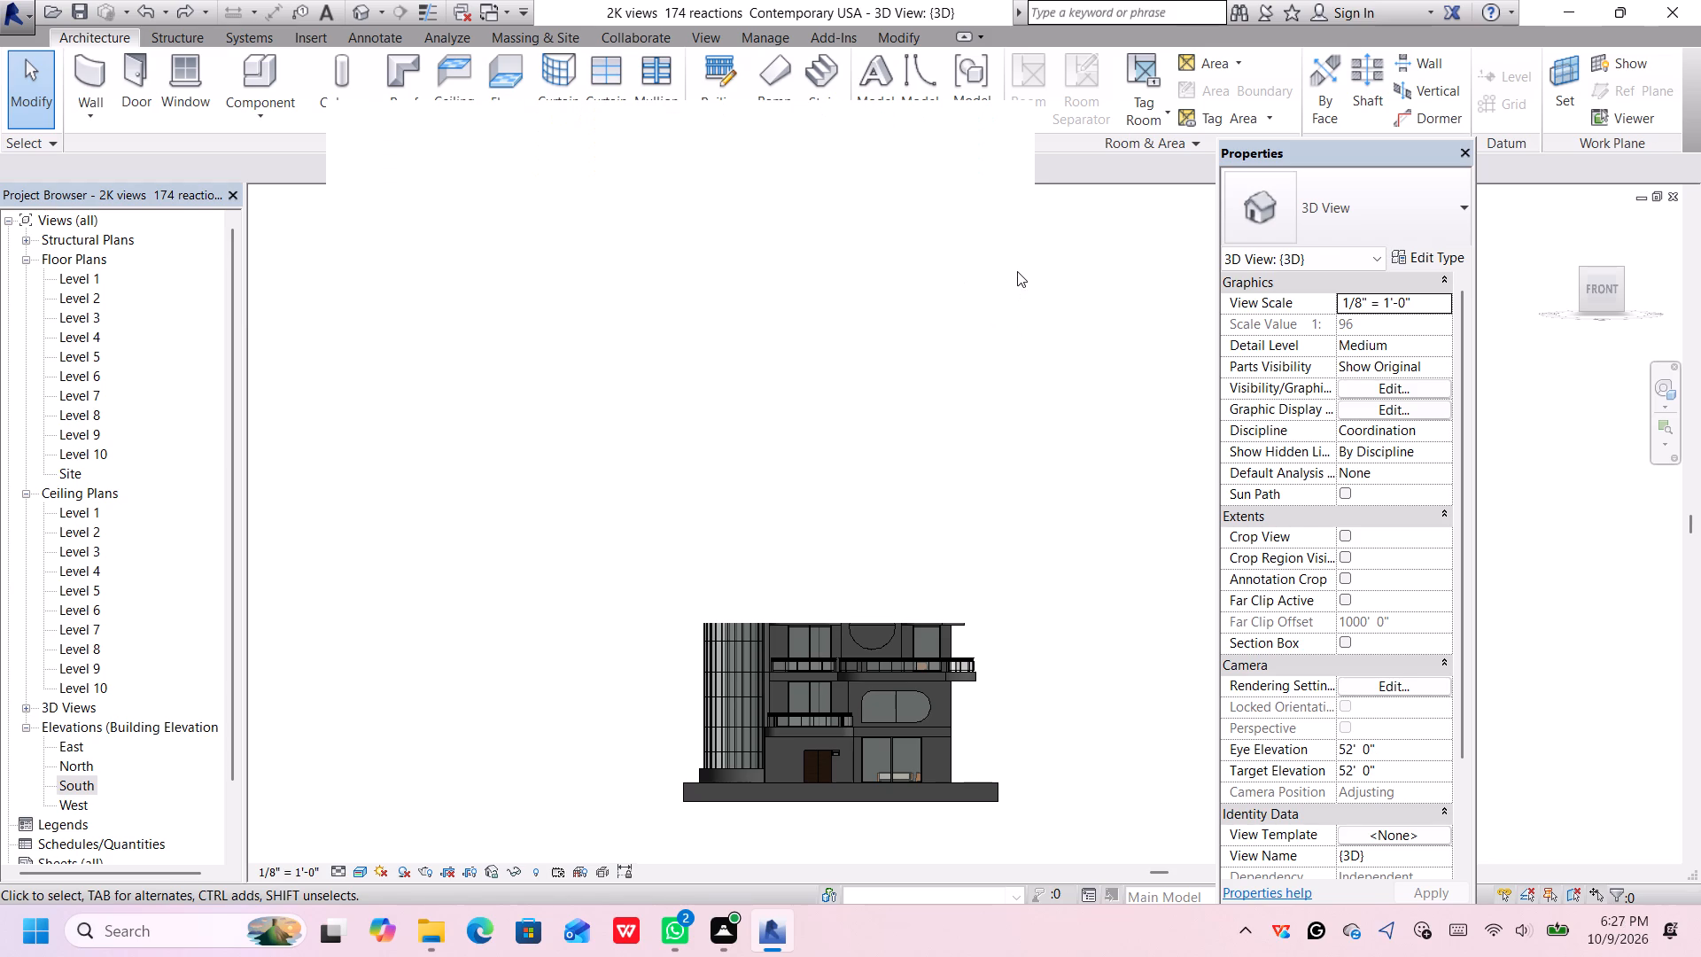
pyautogui.click(988, 126)
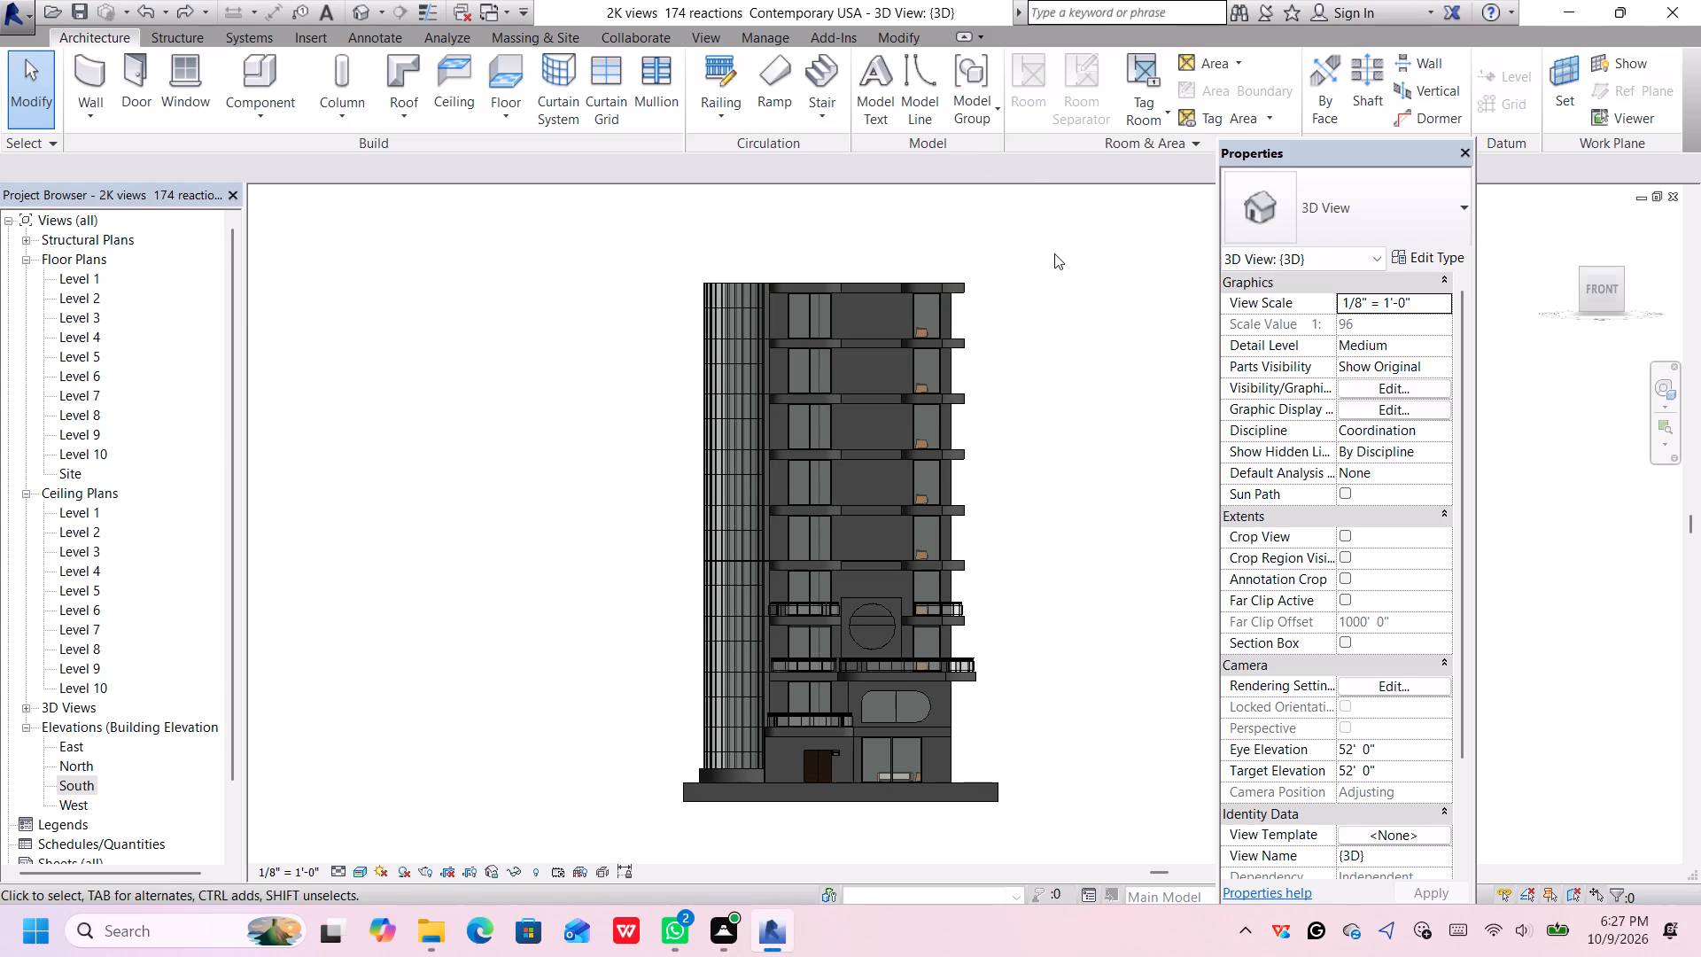
# Delete the five repeated upper storeys above the railed floors, including their cylinder sections.
pyautogui.moveTo(1069, 209); pyautogui.dragTo(975, 273)
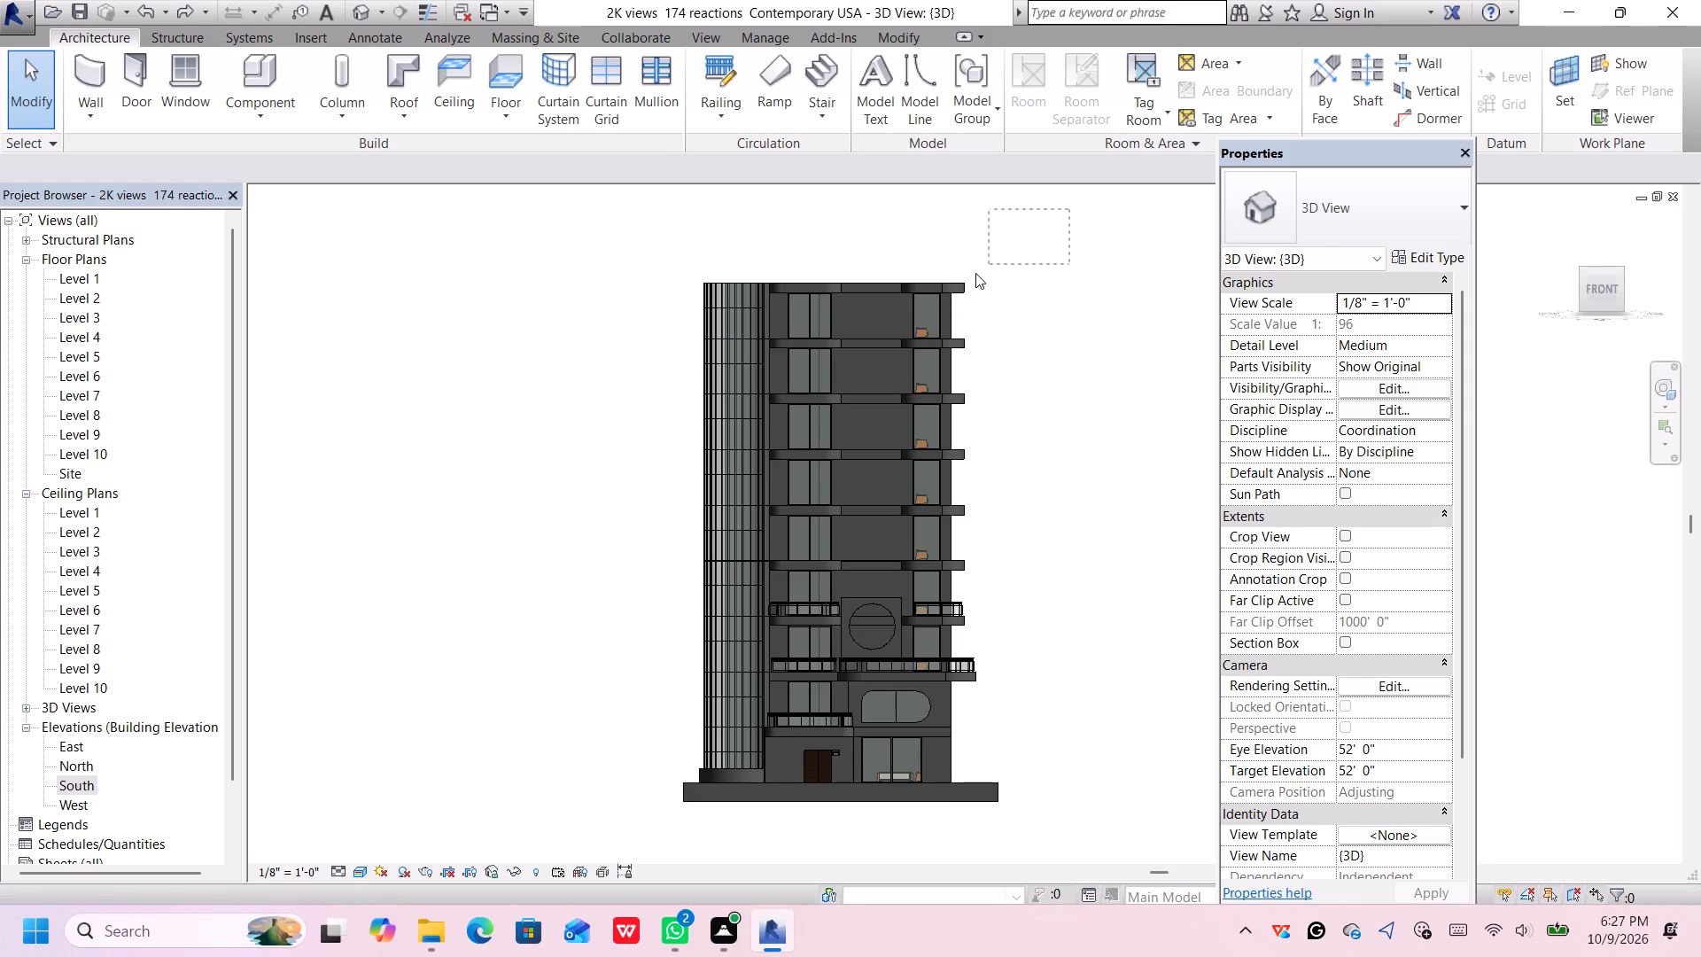
pyautogui.moveTo(975, 273); pyautogui.dragTo(624, 476)
pyautogui.moveTo(624, 476); pyautogui.dragTo(623, 474)
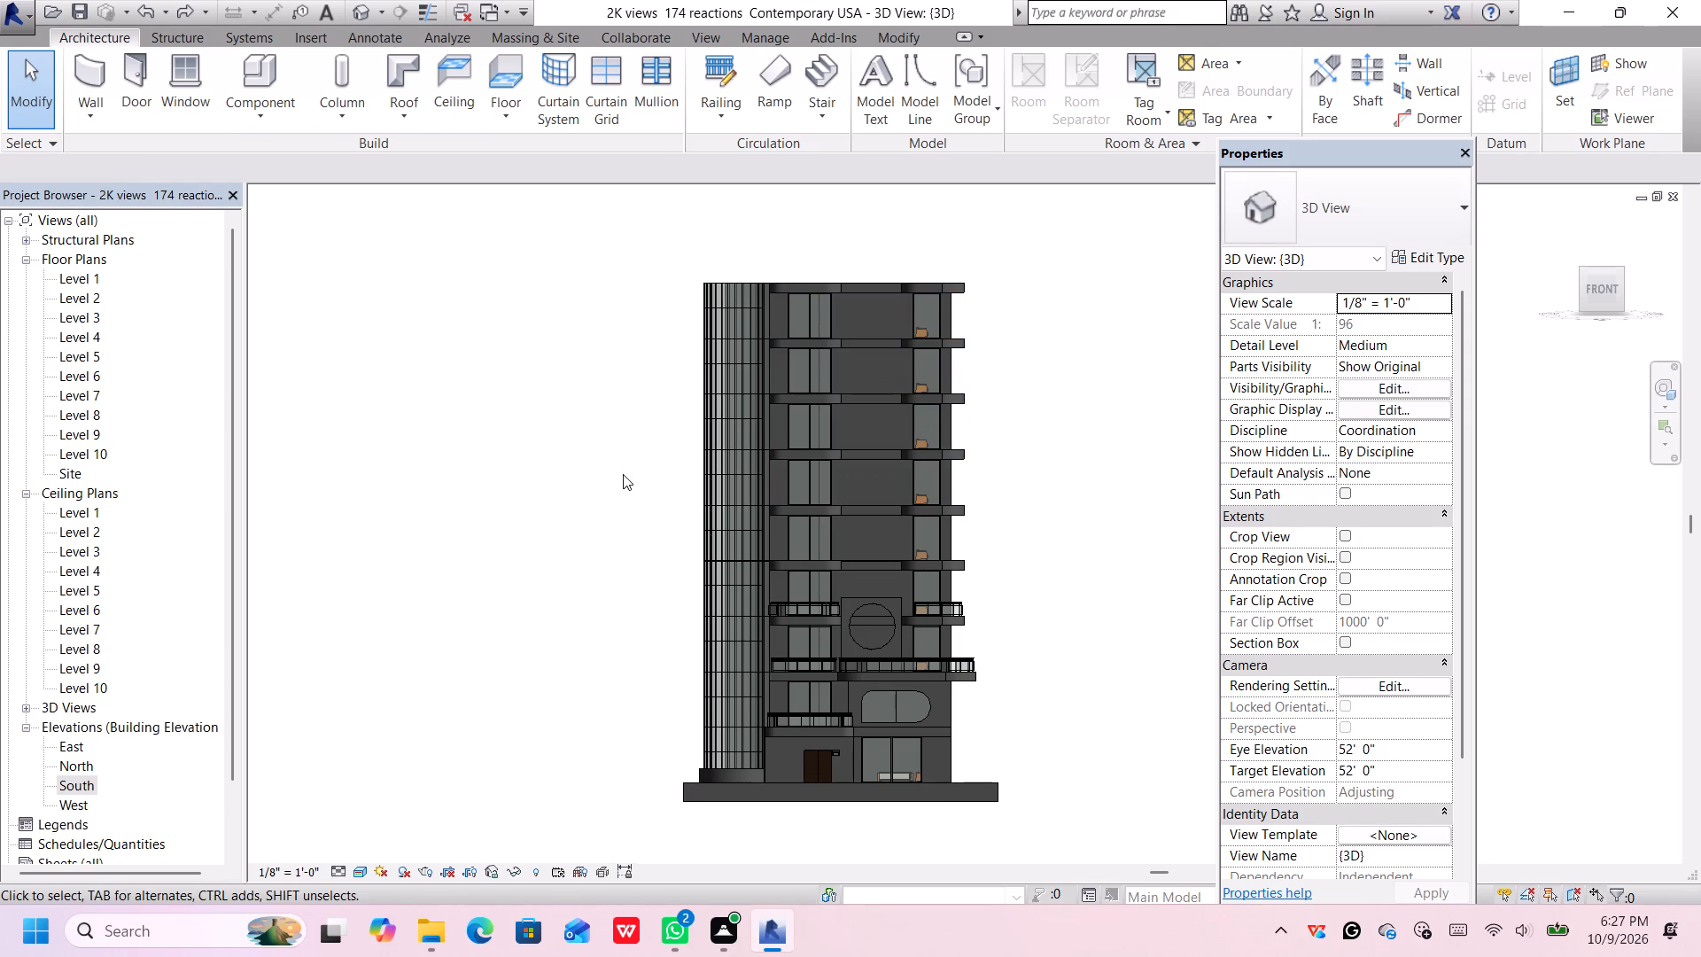
pyautogui.moveTo(623, 474); pyautogui.dragTo(613, 449)
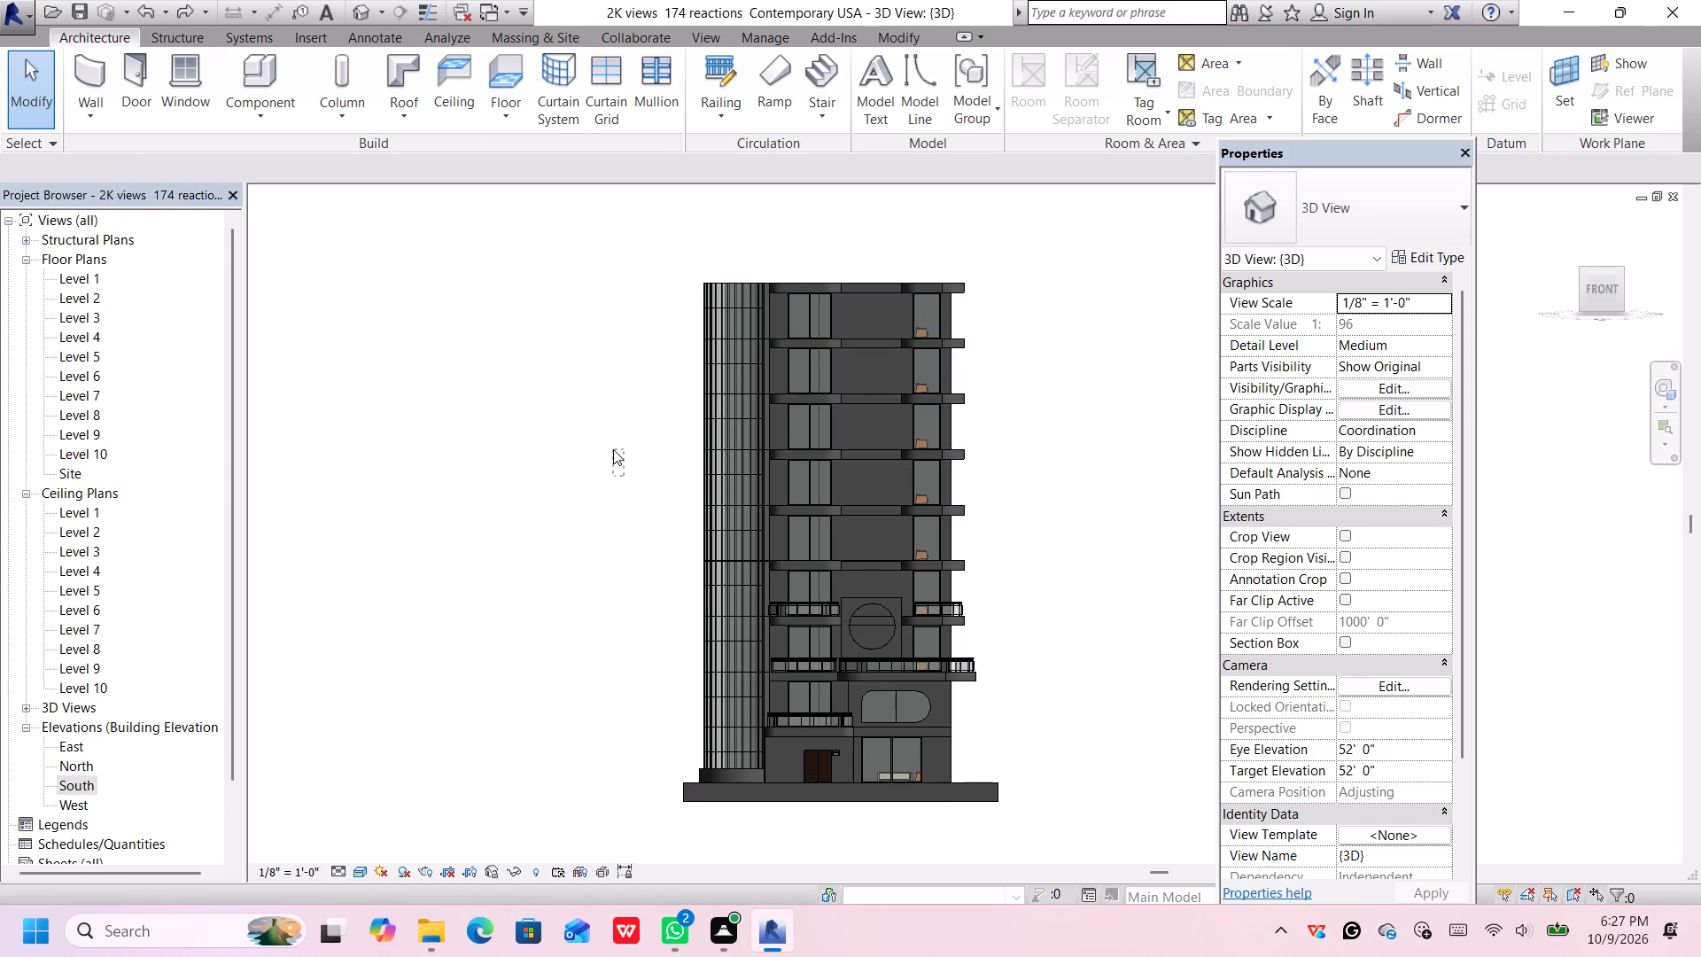
pyautogui.moveTo(613, 449); pyautogui.dragTo(647, 423)
pyautogui.moveTo(1032, 254); pyautogui.dragTo(912, 336)
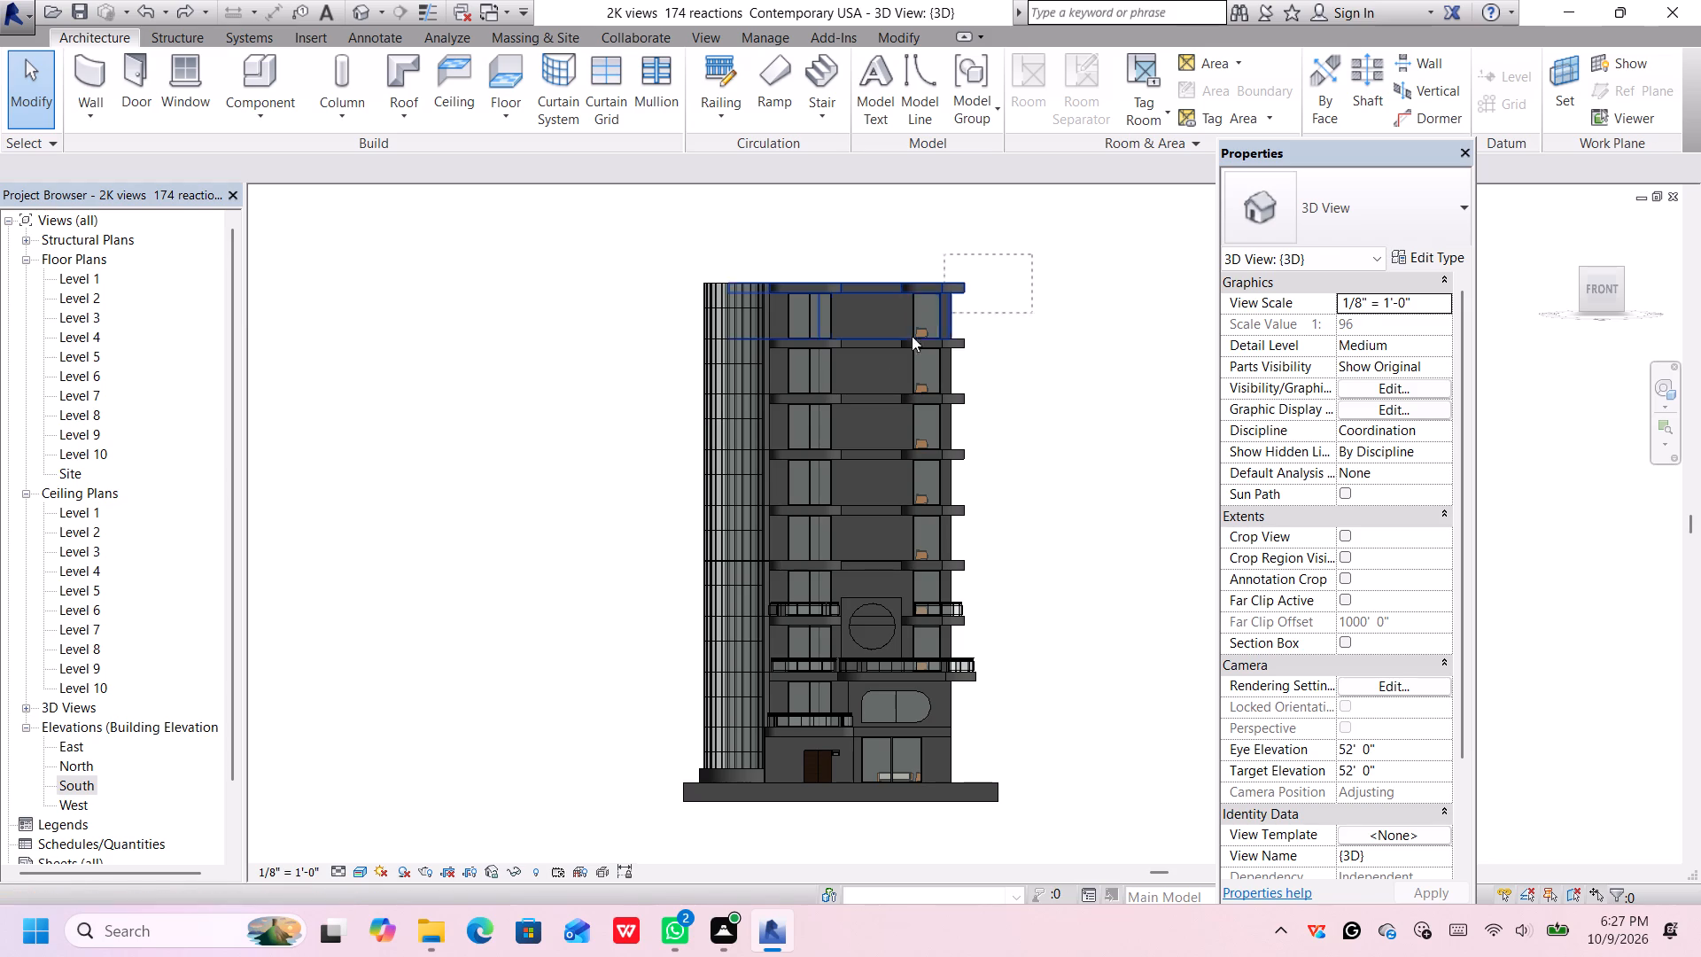
pyautogui.moveTo(912, 336); pyautogui.dragTo(694, 560)
pyautogui.moveTo(694, 560); pyautogui.dragTo(692, 550)
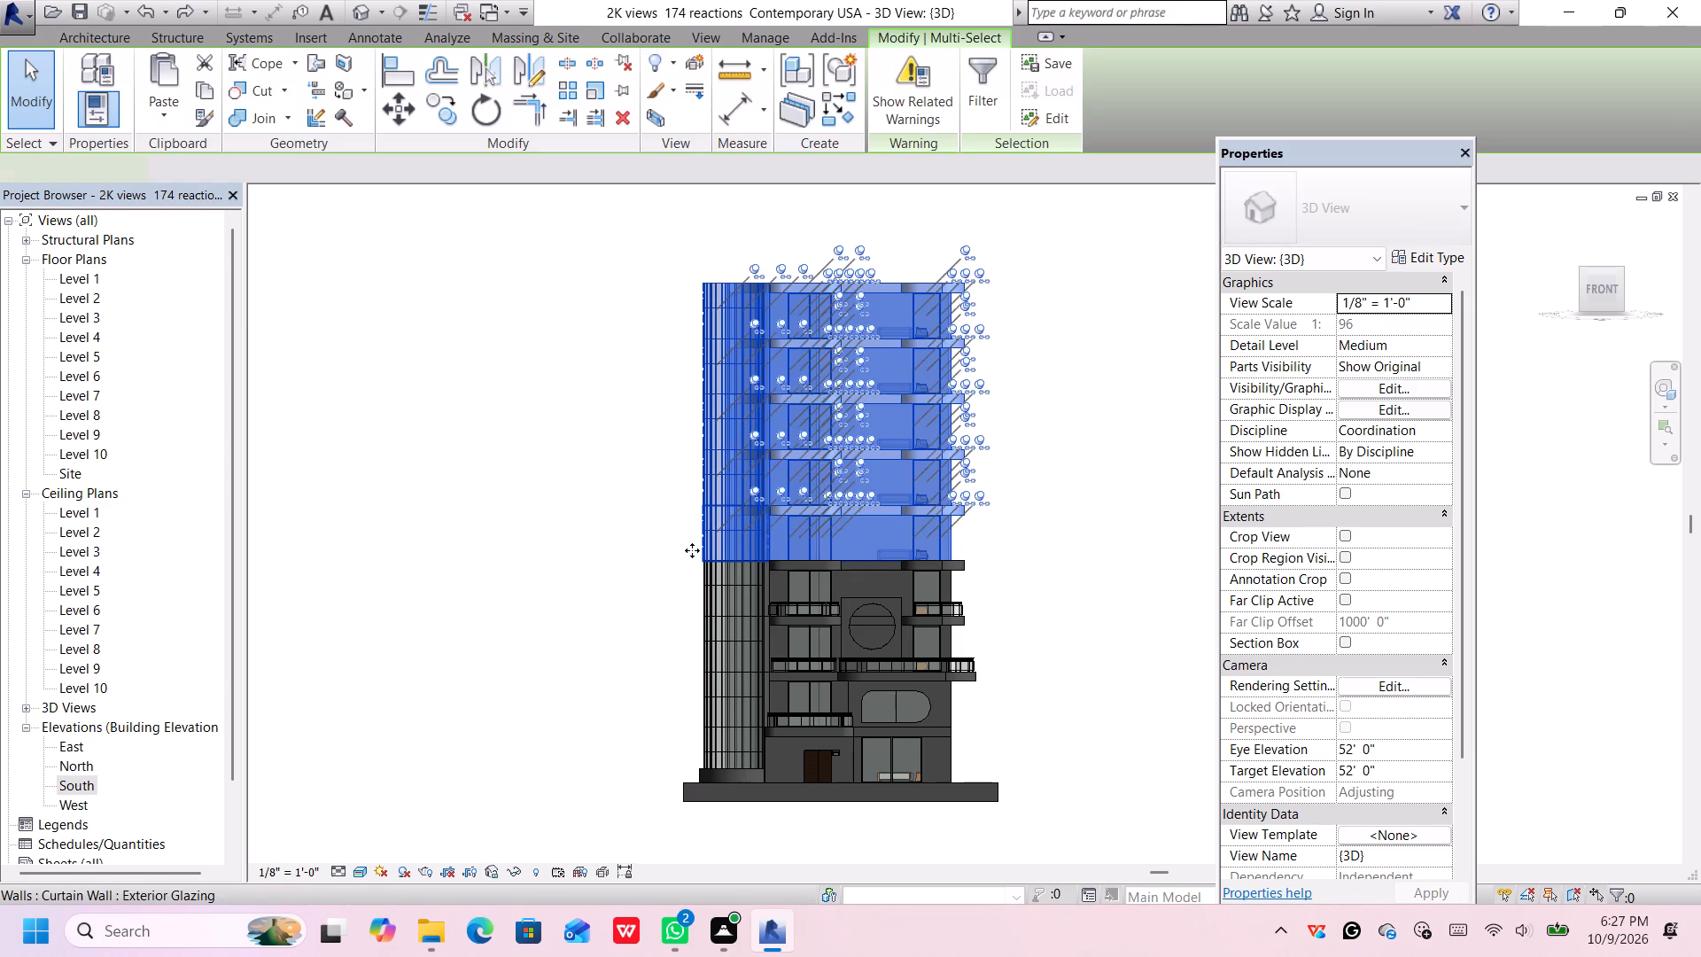
pyautogui.moveTo(692, 550); pyautogui.dragTo(689, 550)
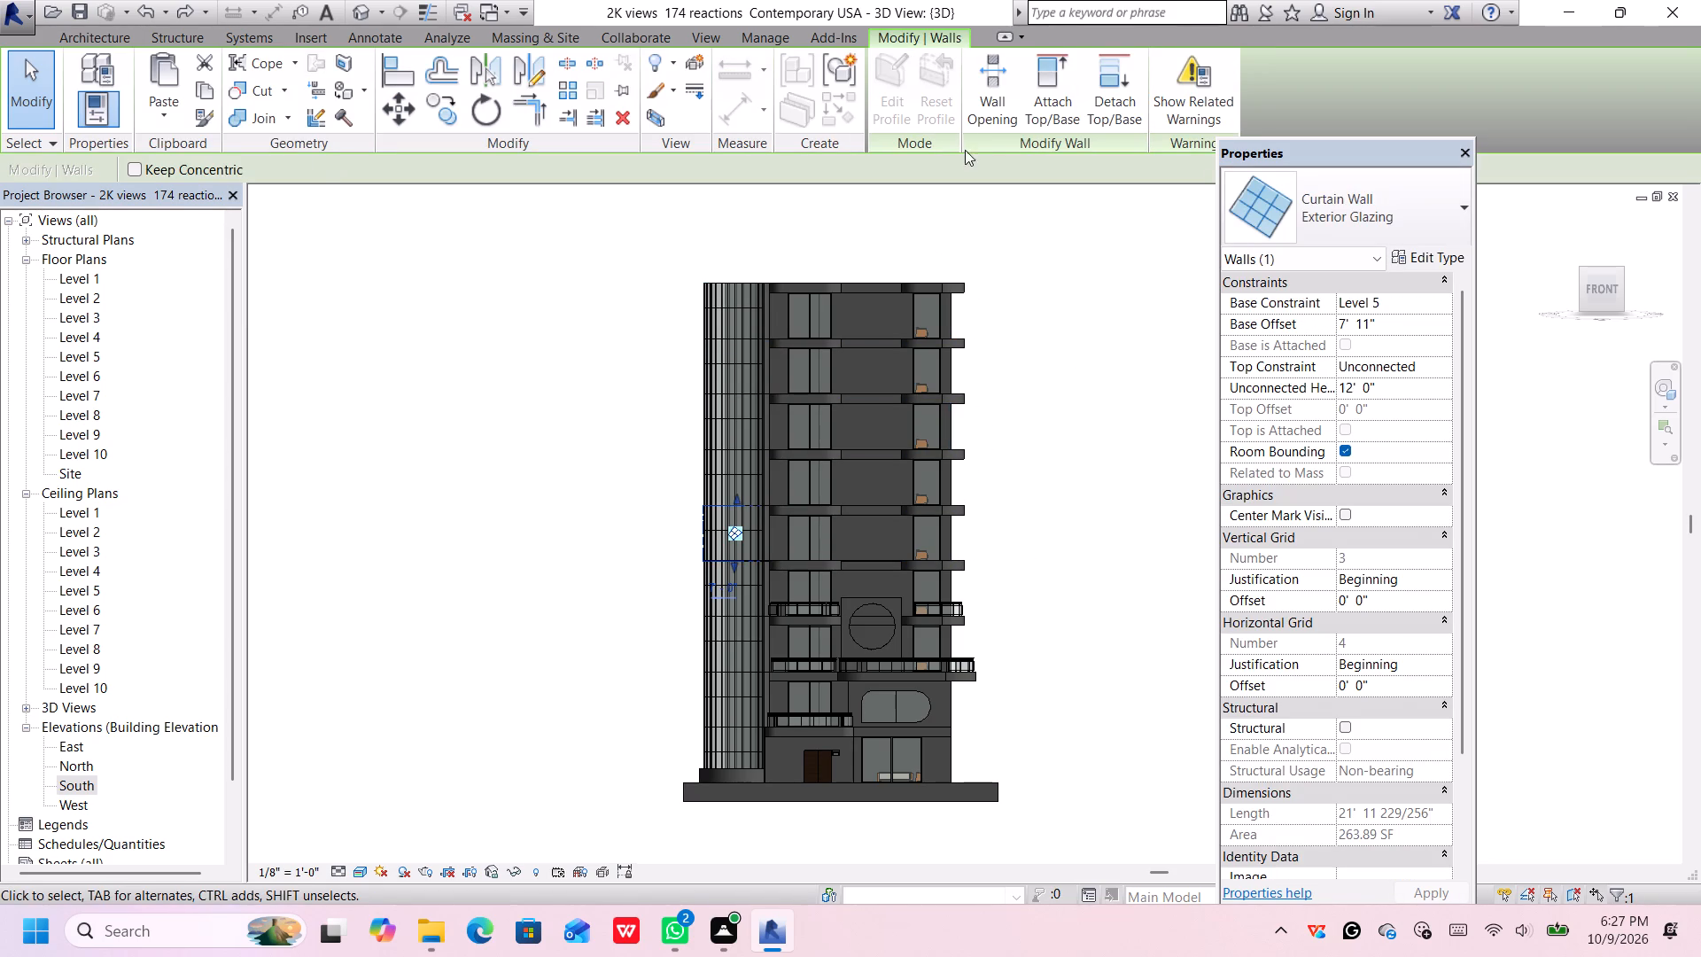
pyautogui.moveTo(1068, 153); pyautogui.dragTo(1035, 175)
pyautogui.moveTo(1024, 245); pyautogui.dragTo(680, 532)
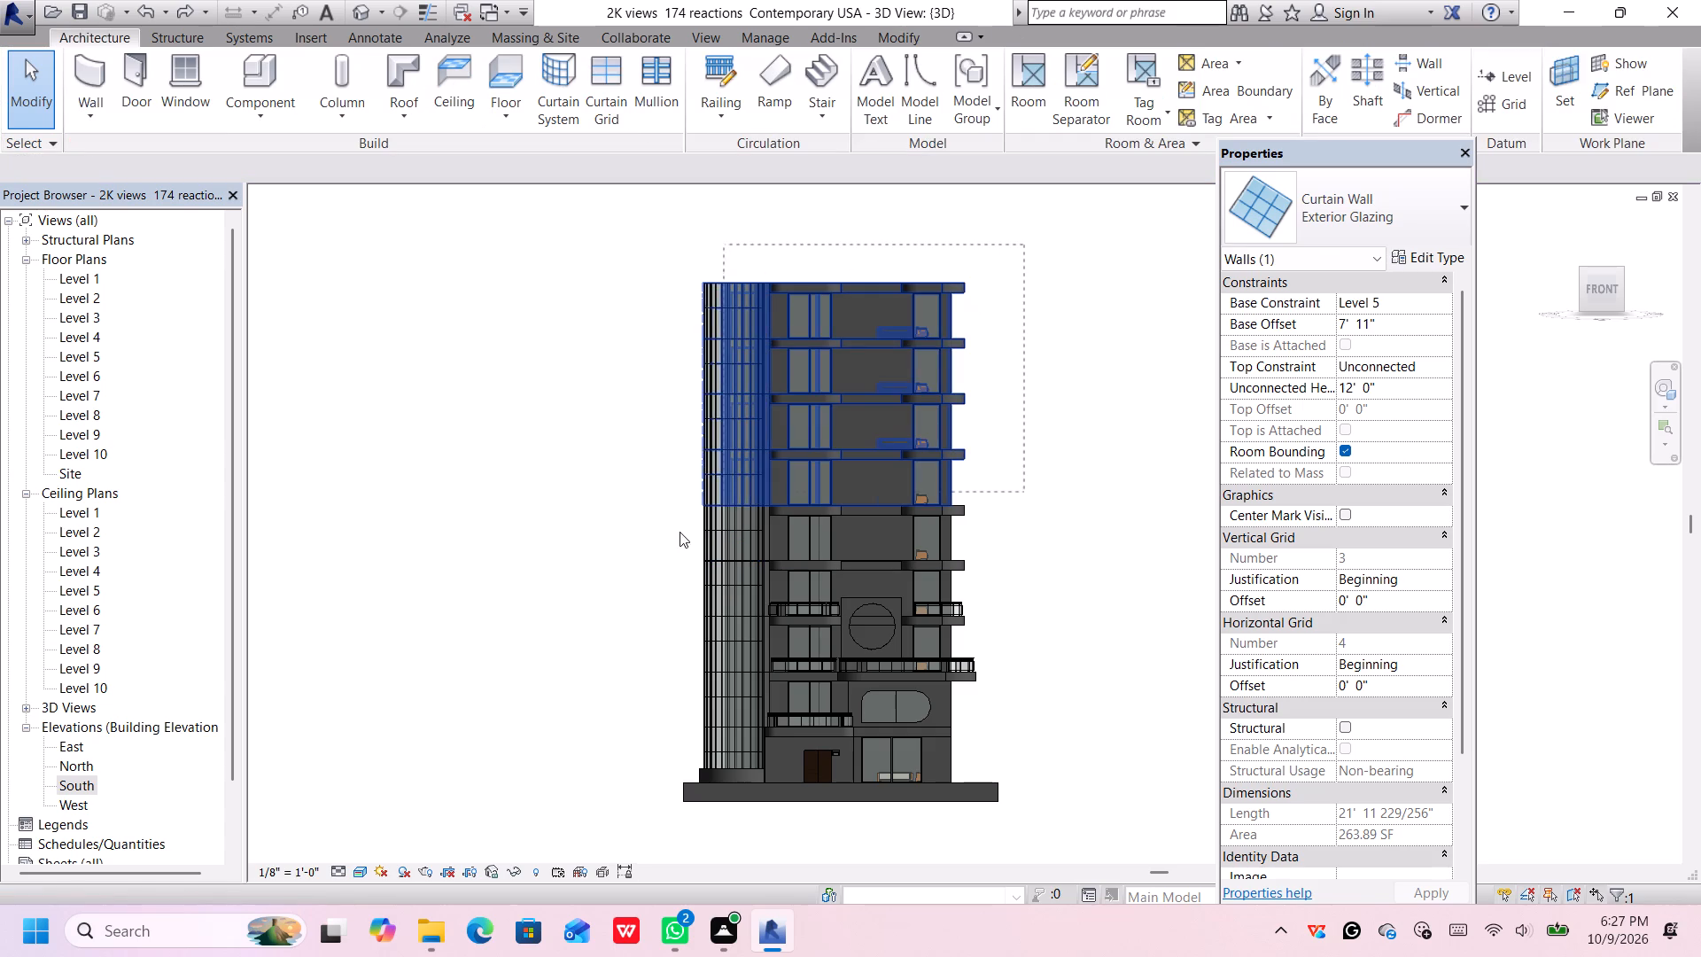
pyautogui.moveTo(680, 532); pyautogui.dragTo(609, 541)
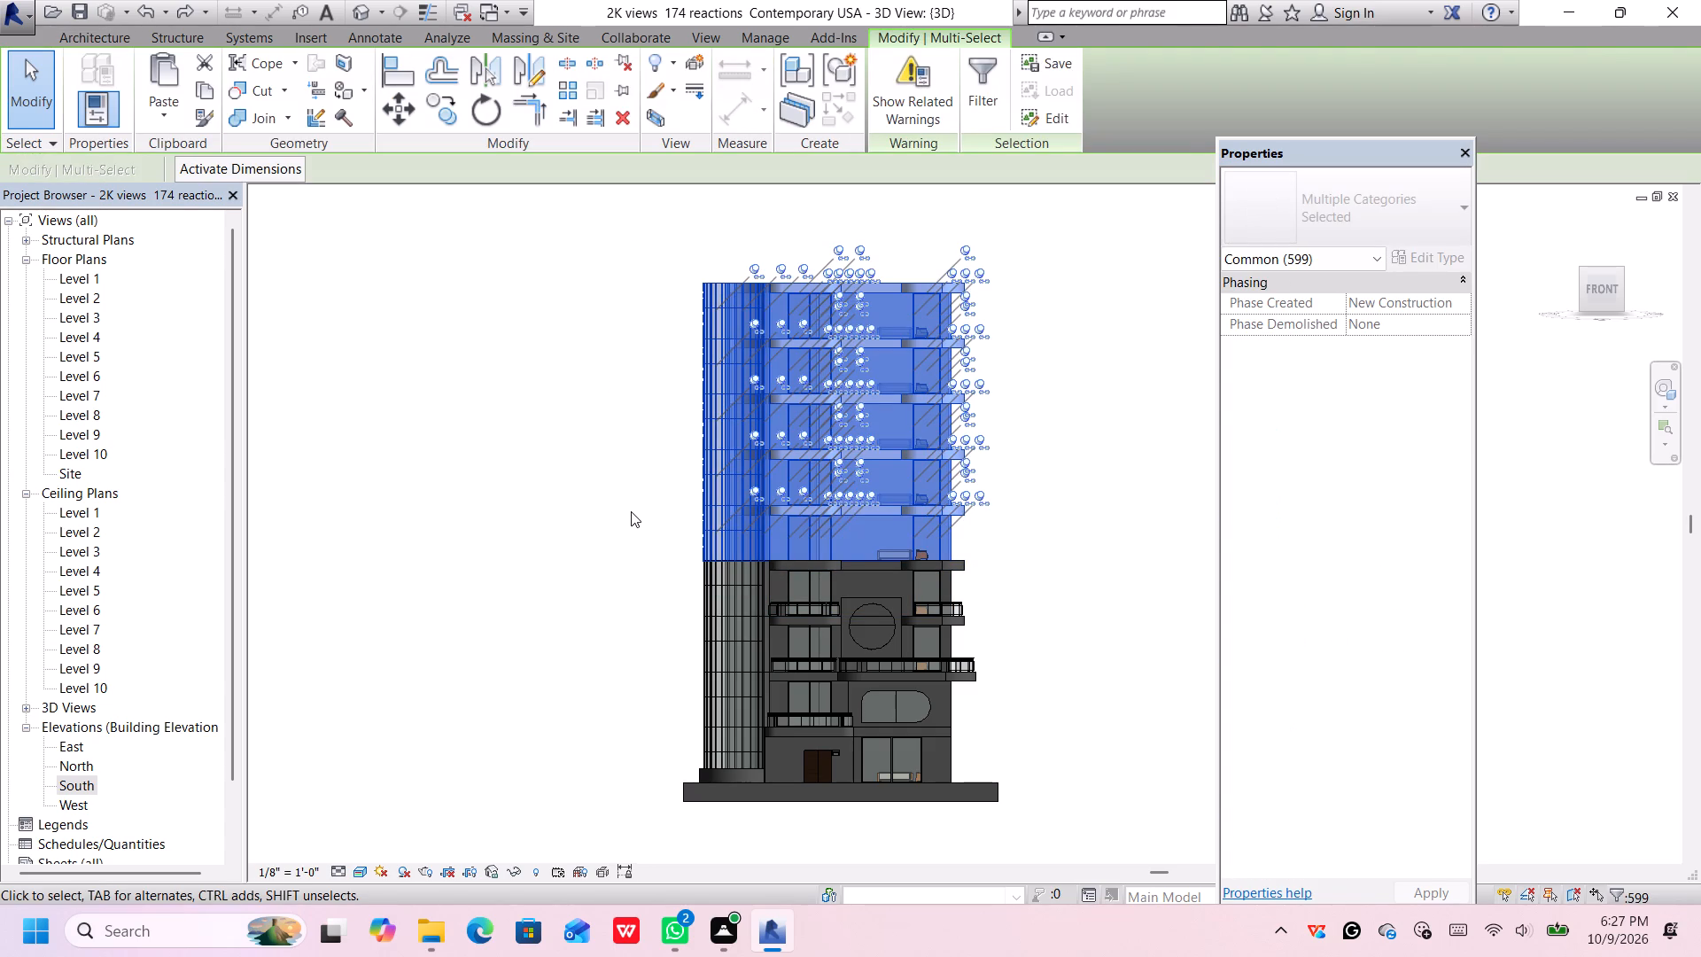
pyautogui.press('Delete')
# Delete the leftover sofas standing on the roof slab.
pyautogui.scroll(3, 990, 576)
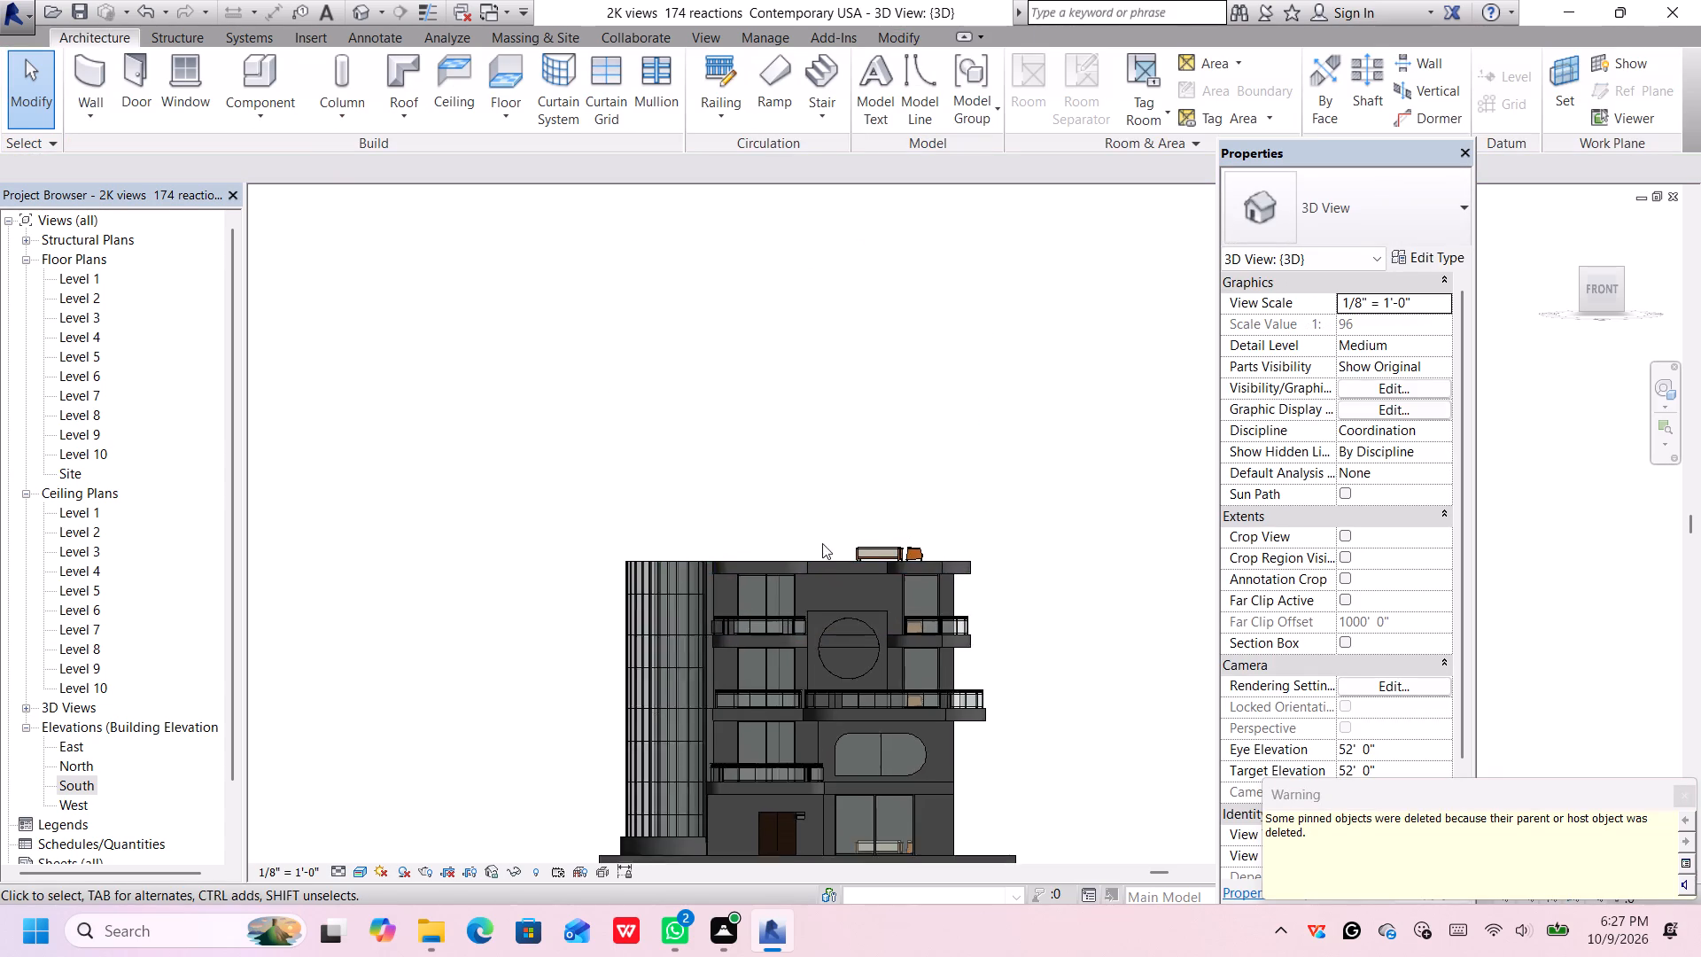
pyautogui.scroll(4, 871, 554)
pyautogui.click(880, 554)
pyautogui.press('Delete')
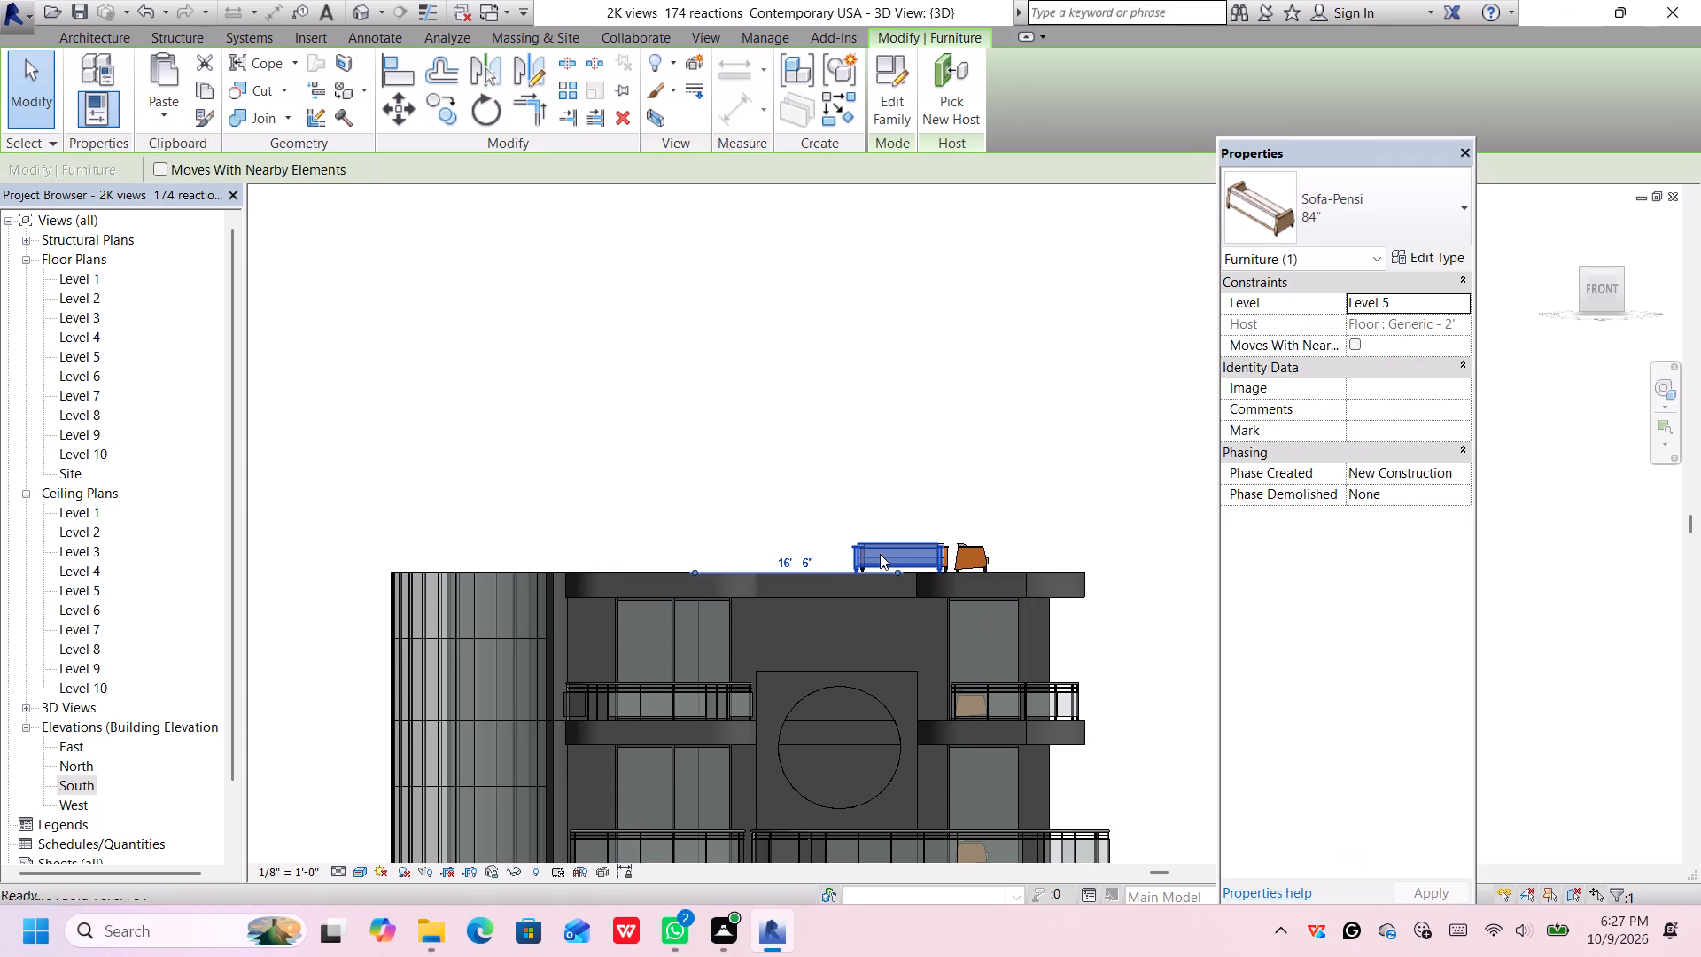
pyautogui.click(909, 547)
pyautogui.press('Delete')
pyautogui.click(981, 556)
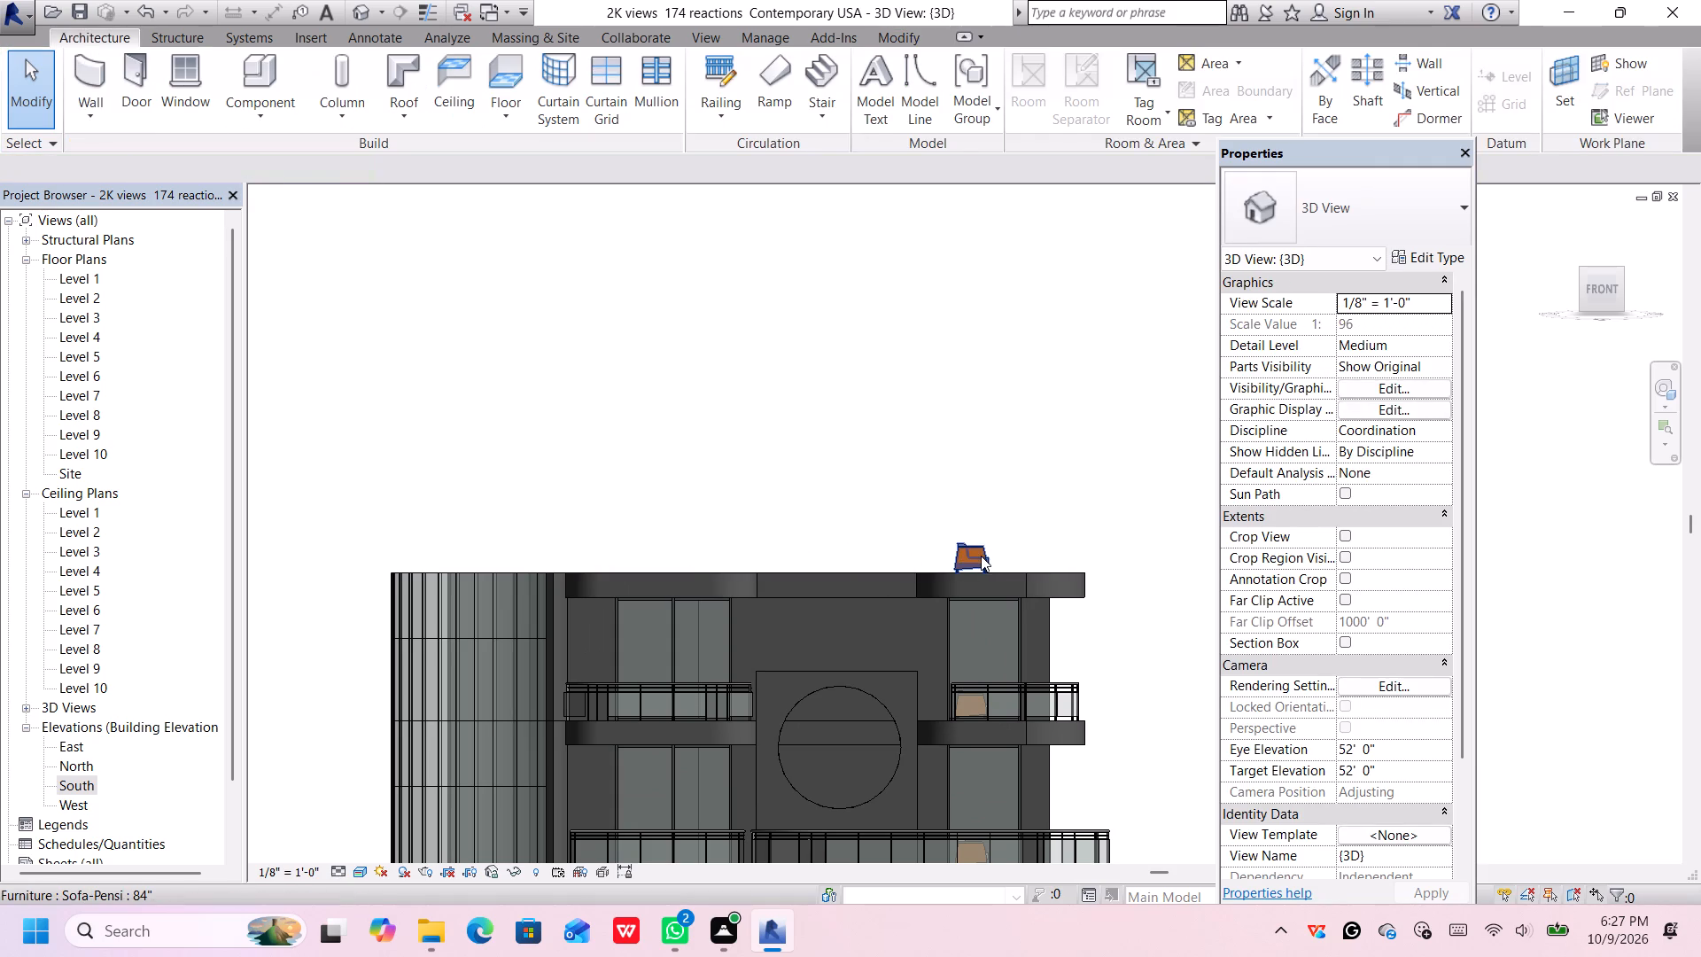
pyautogui.press('Delete')
# Create a model group from the top storey, including its cylinder section, balcony railings and circular-window wall, keeping the default name.
pyautogui.scroll(-6, 1005, 541)
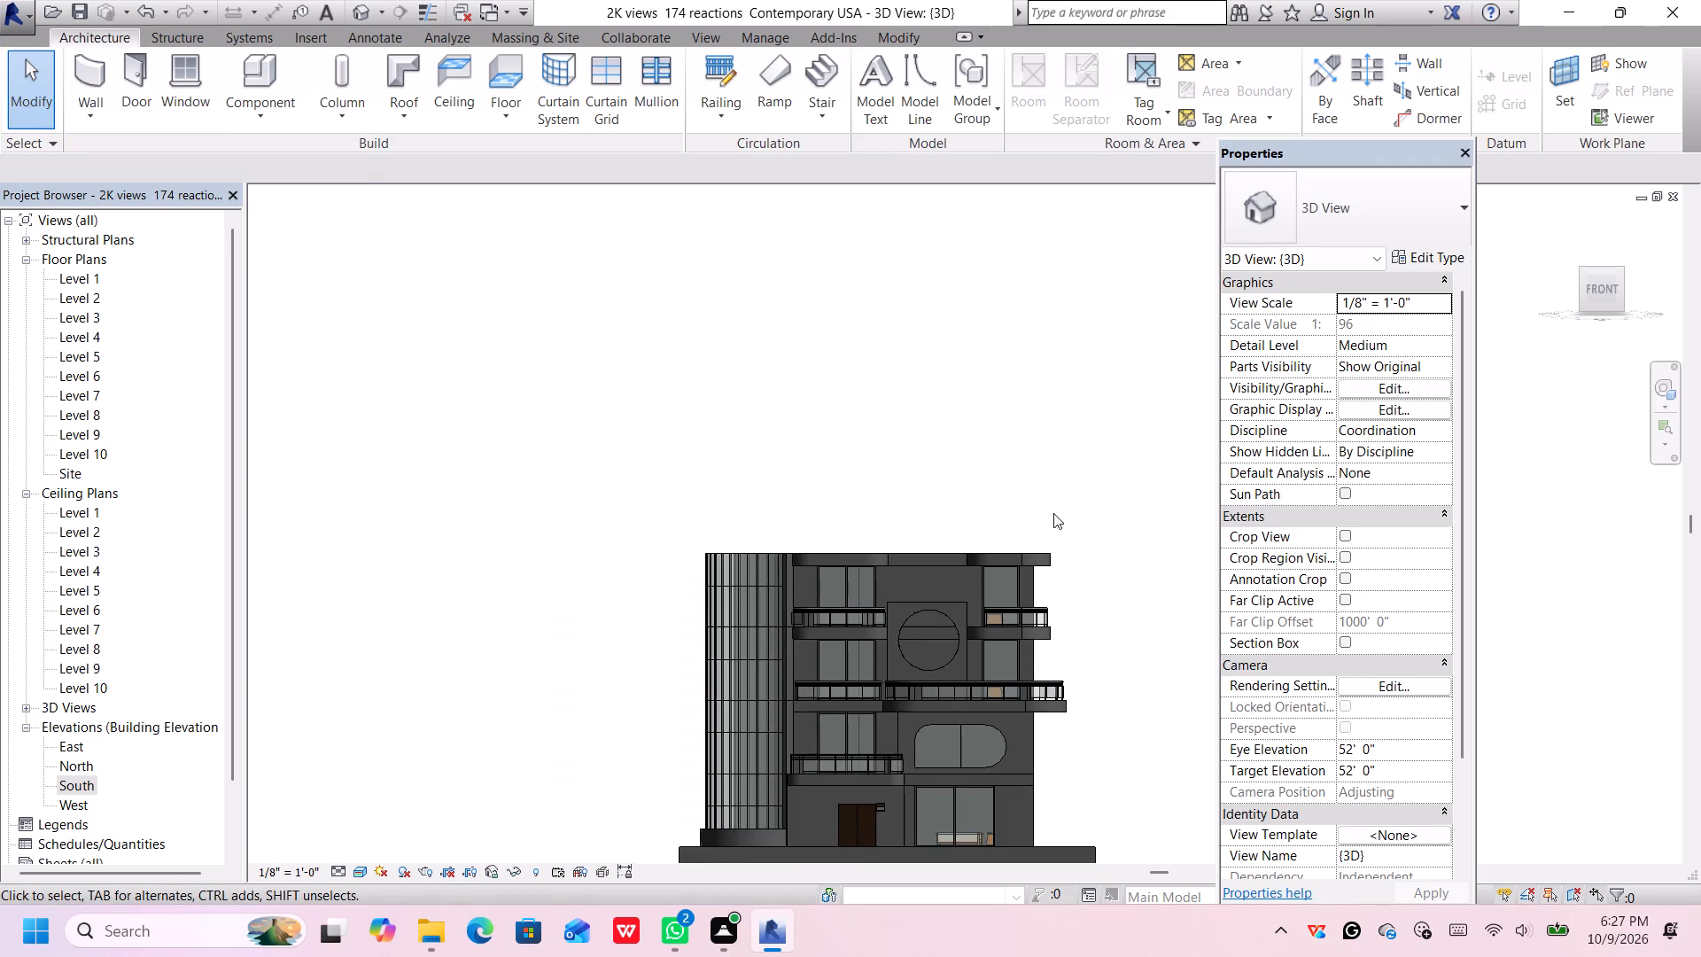
pyautogui.moveTo(1063, 504); pyautogui.dragTo(911, 482, button='middle')
pyautogui.moveTo(1009, 474); pyautogui.dragTo(542, 582)
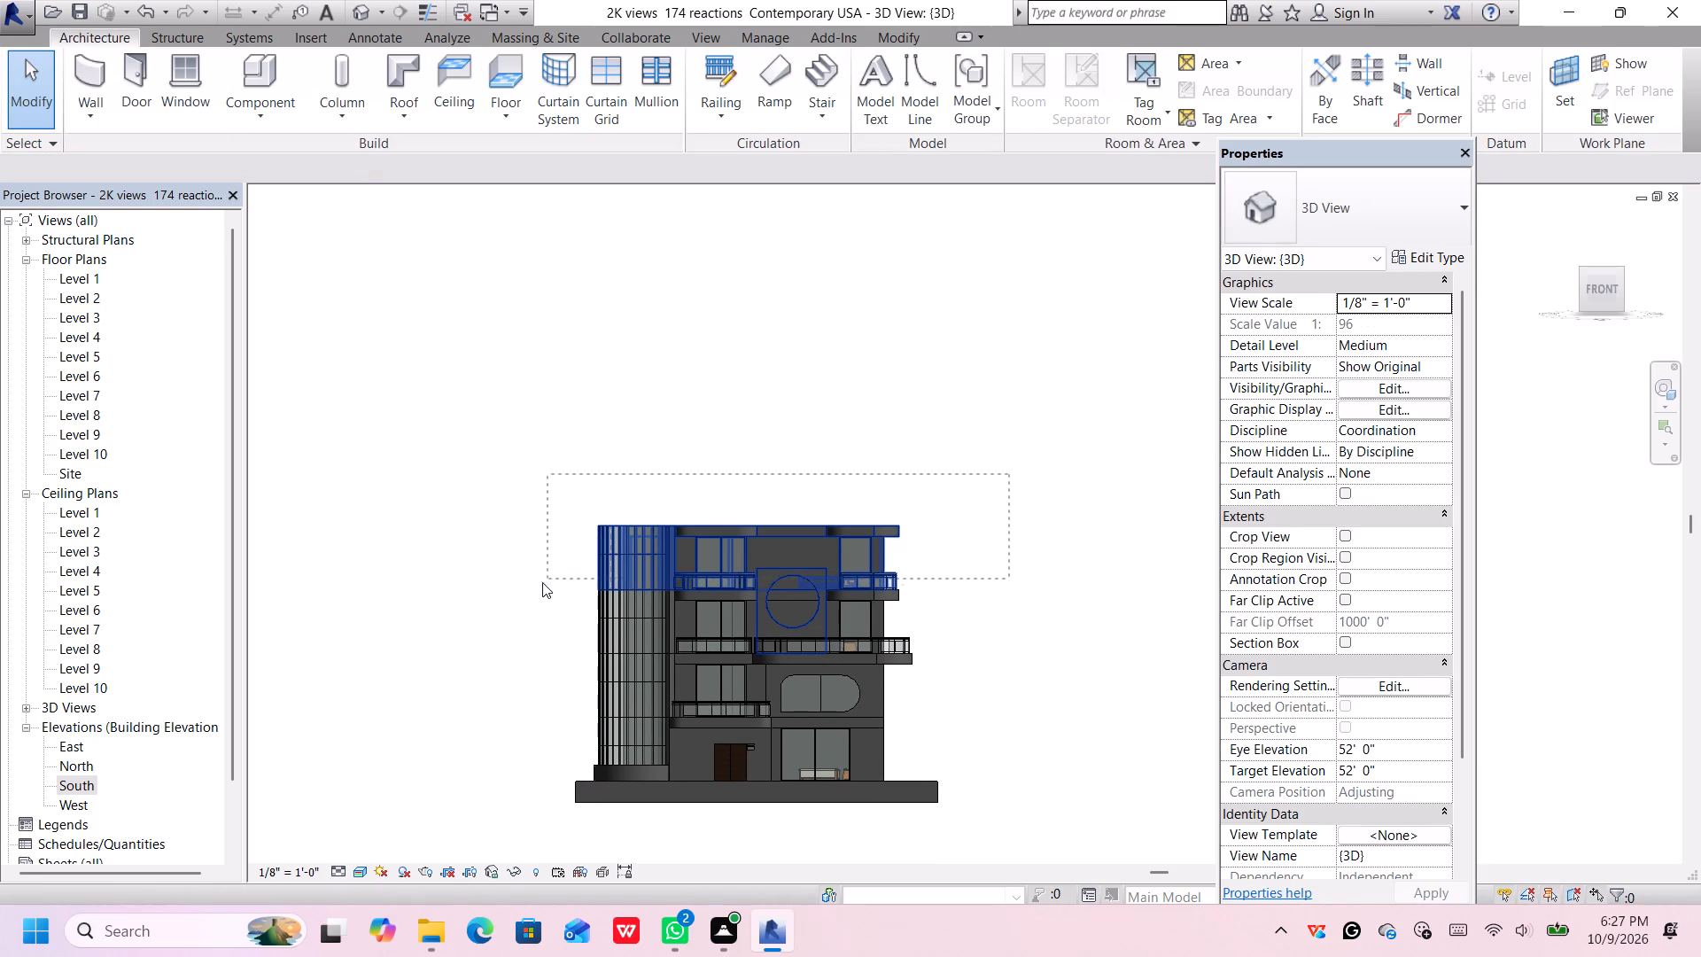
pyautogui.moveTo(542, 582); pyautogui.dragTo(539, 576)
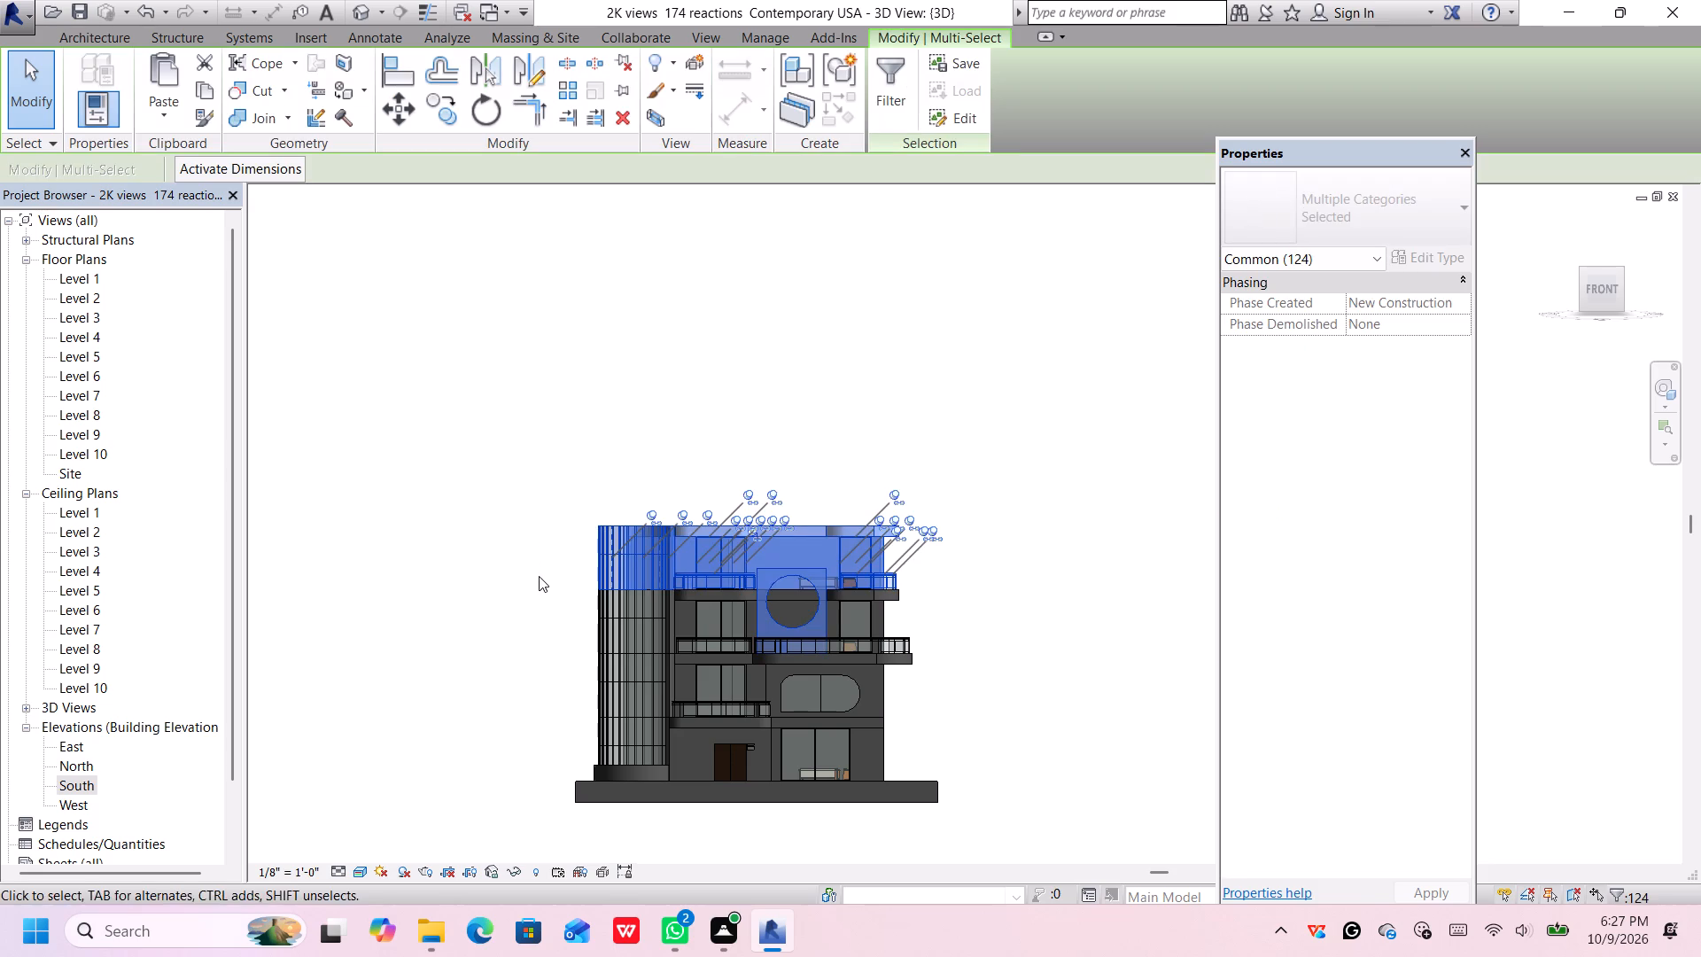
pyautogui.scroll(8, 867, 576)
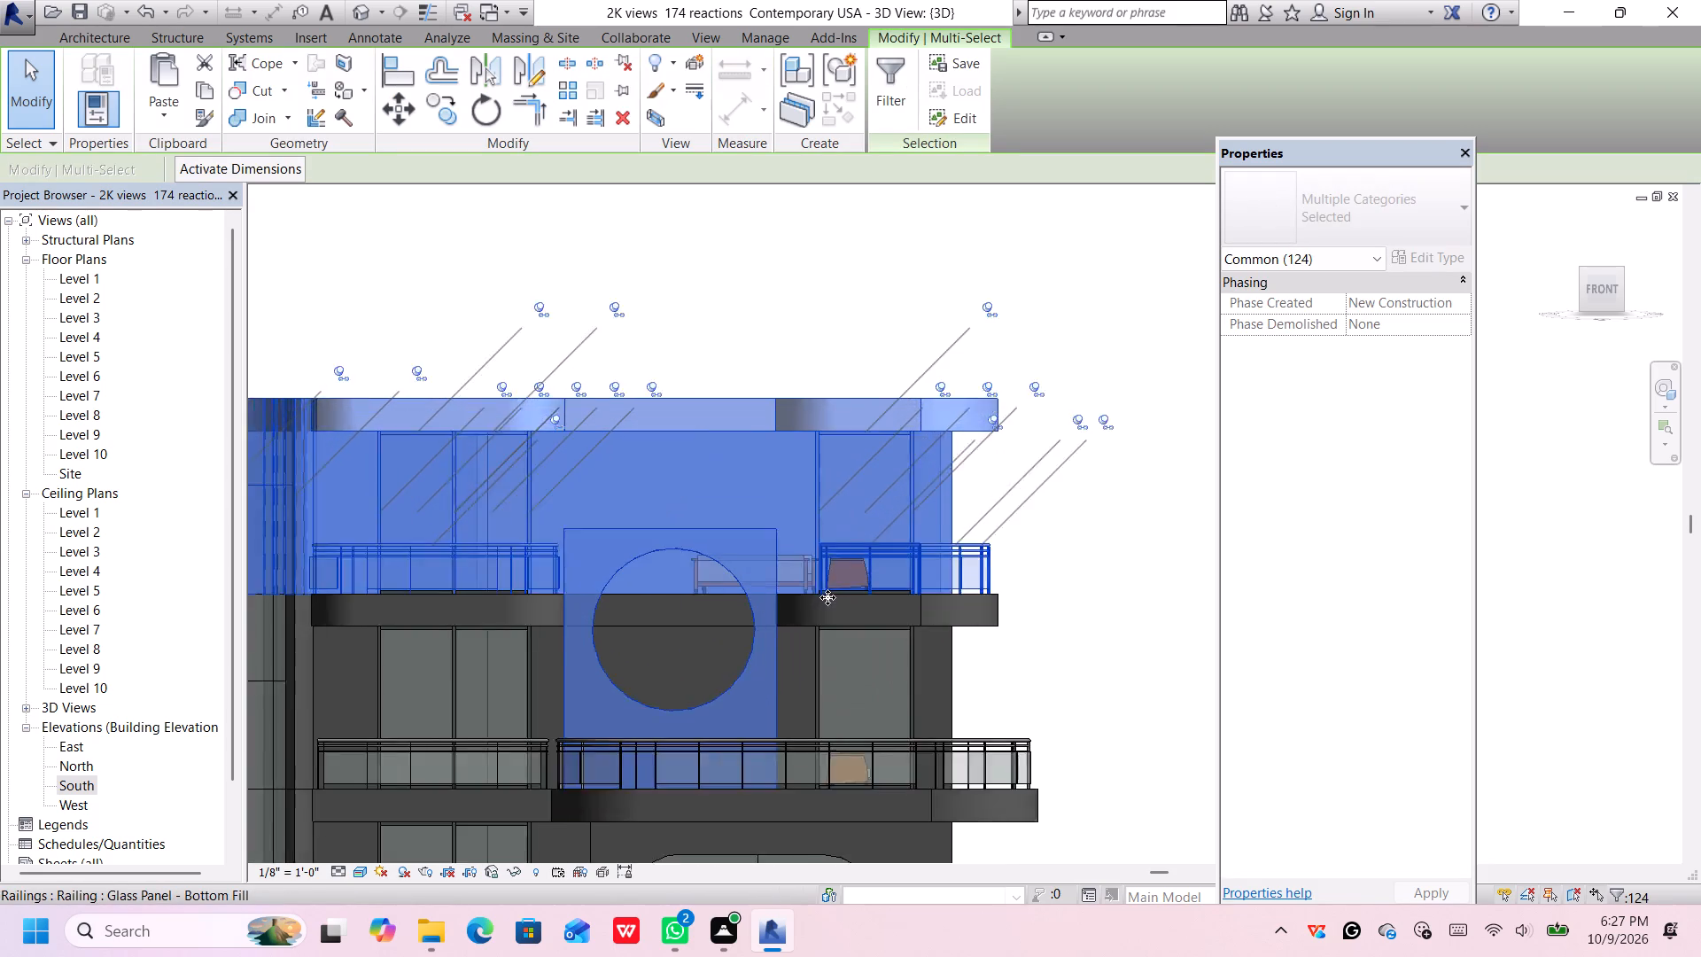
pyautogui.scroll(5, 827, 597)
pyautogui.scroll(-9, 833, 593)
pyautogui.scroll(-1, 990, 533)
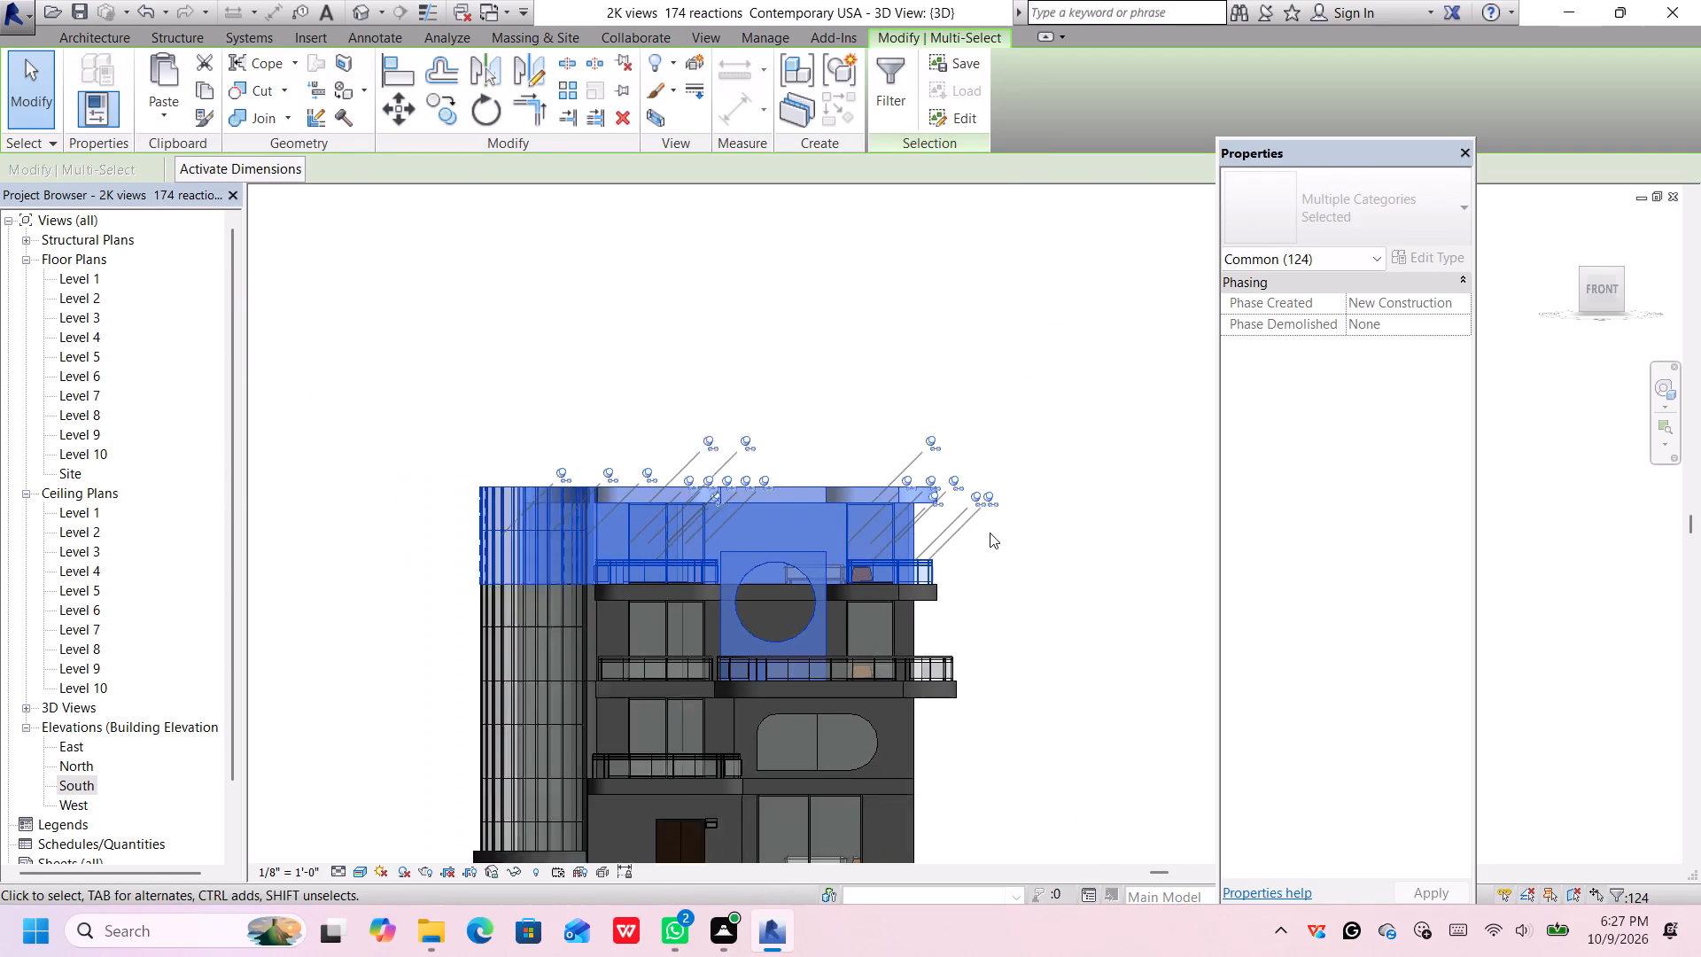
pyautogui.scroll(-2, 990, 533)
pyautogui.moveTo(997, 583); pyautogui.dragTo(989, 553, button='middle')
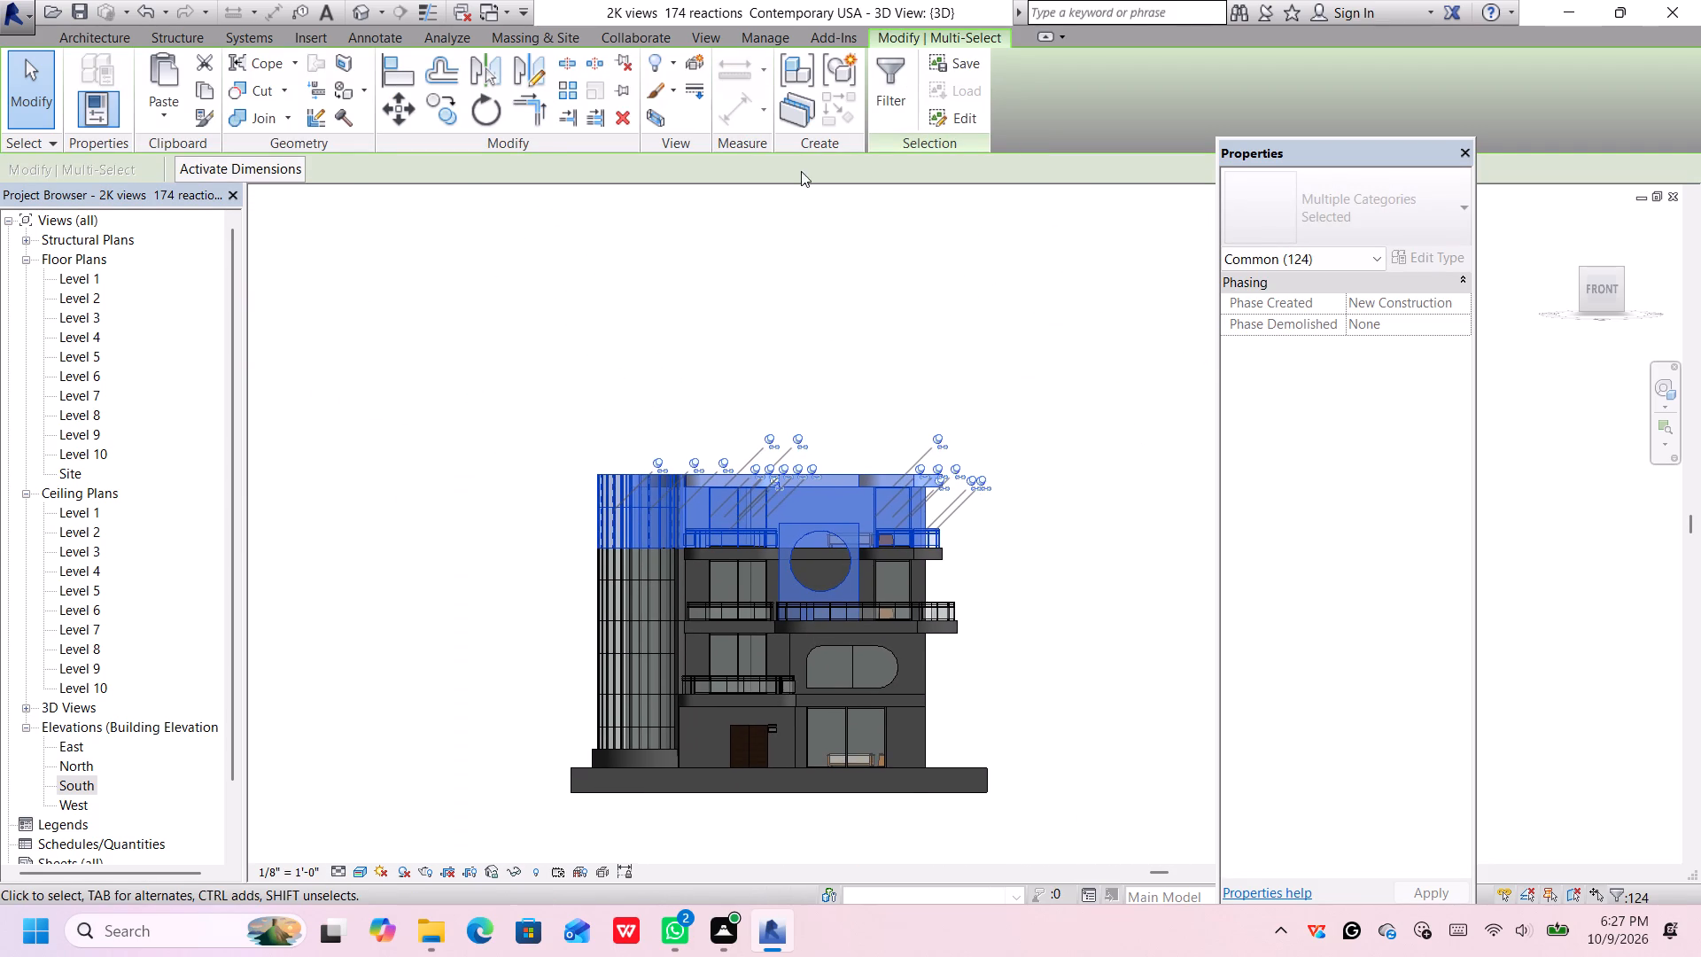
pyautogui.click(839, 76)
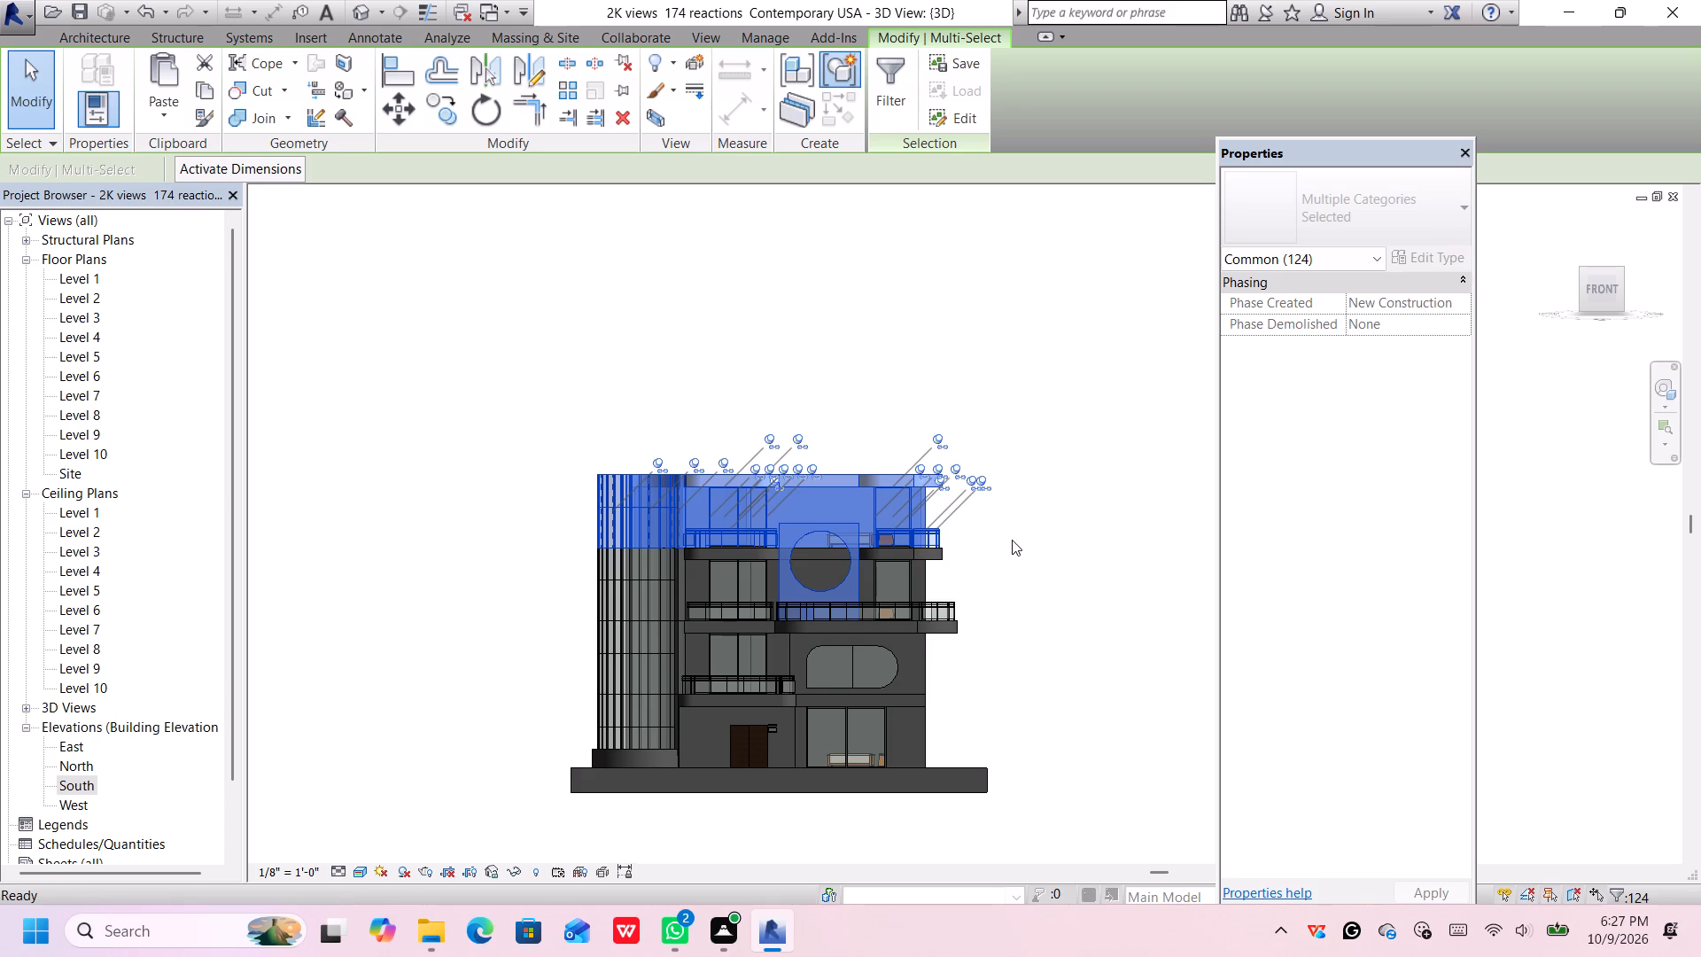
pyautogui.click(800, 511)
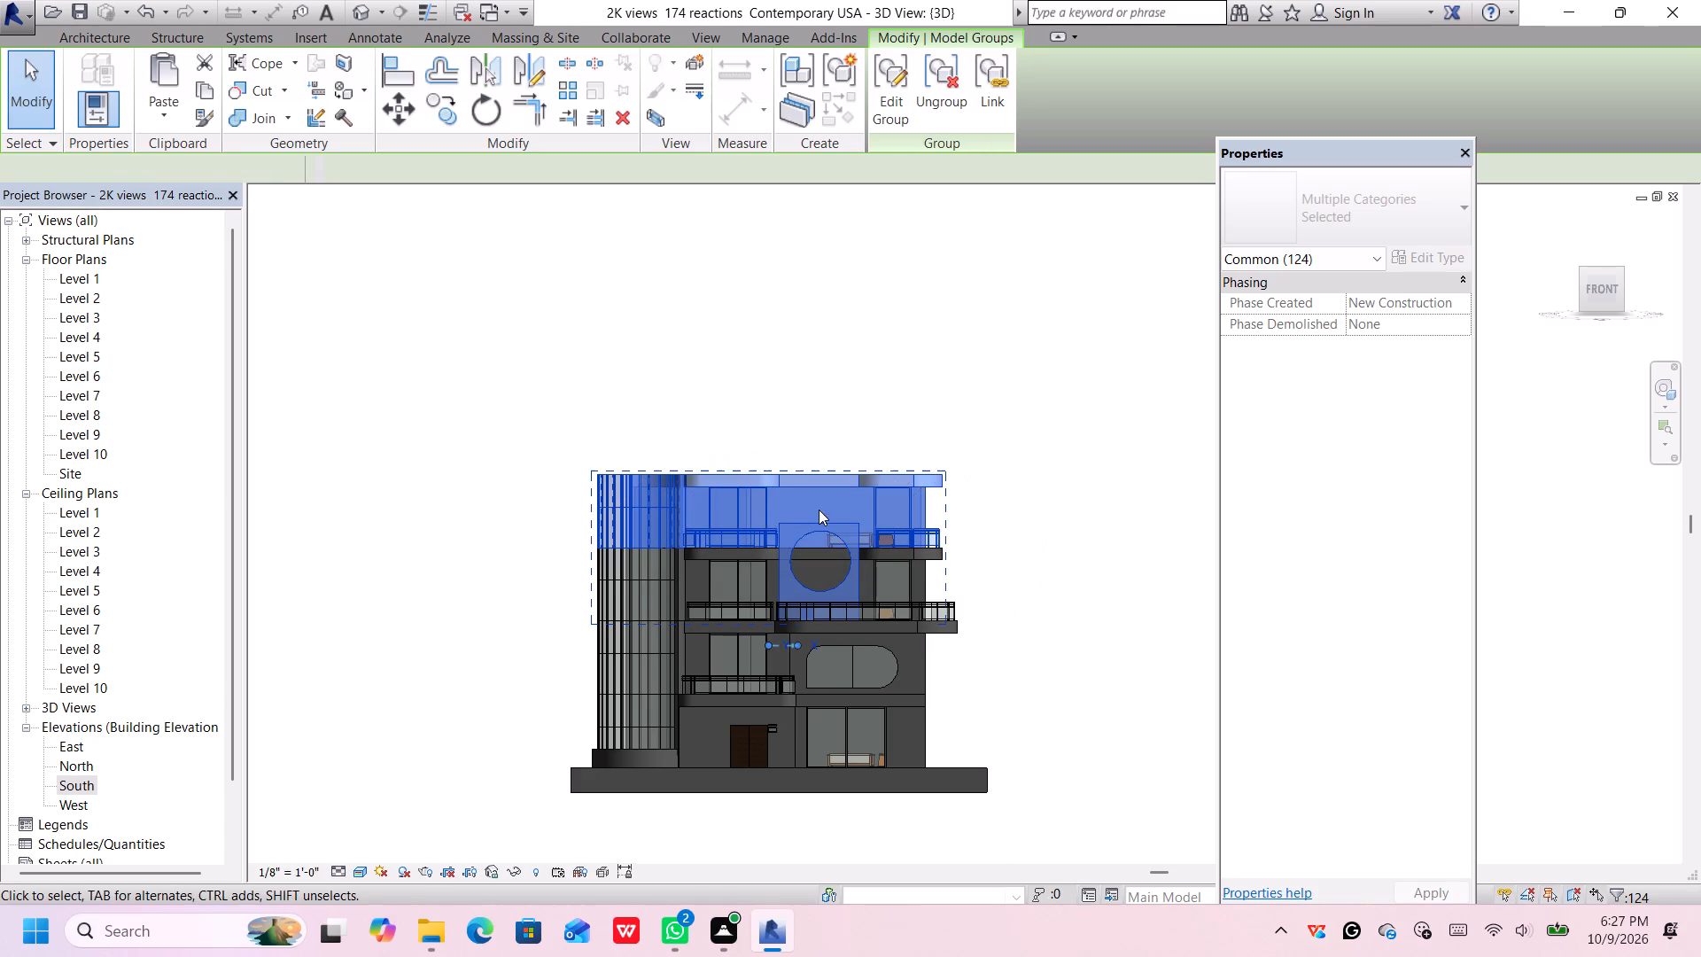
# In the South elevation, copy the top-storey group and paste it vertically above the building, in line with the storeys below.
pyautogui.moveTo(1014, 457); pyautogui.dragTo(995, 492, button='middle')
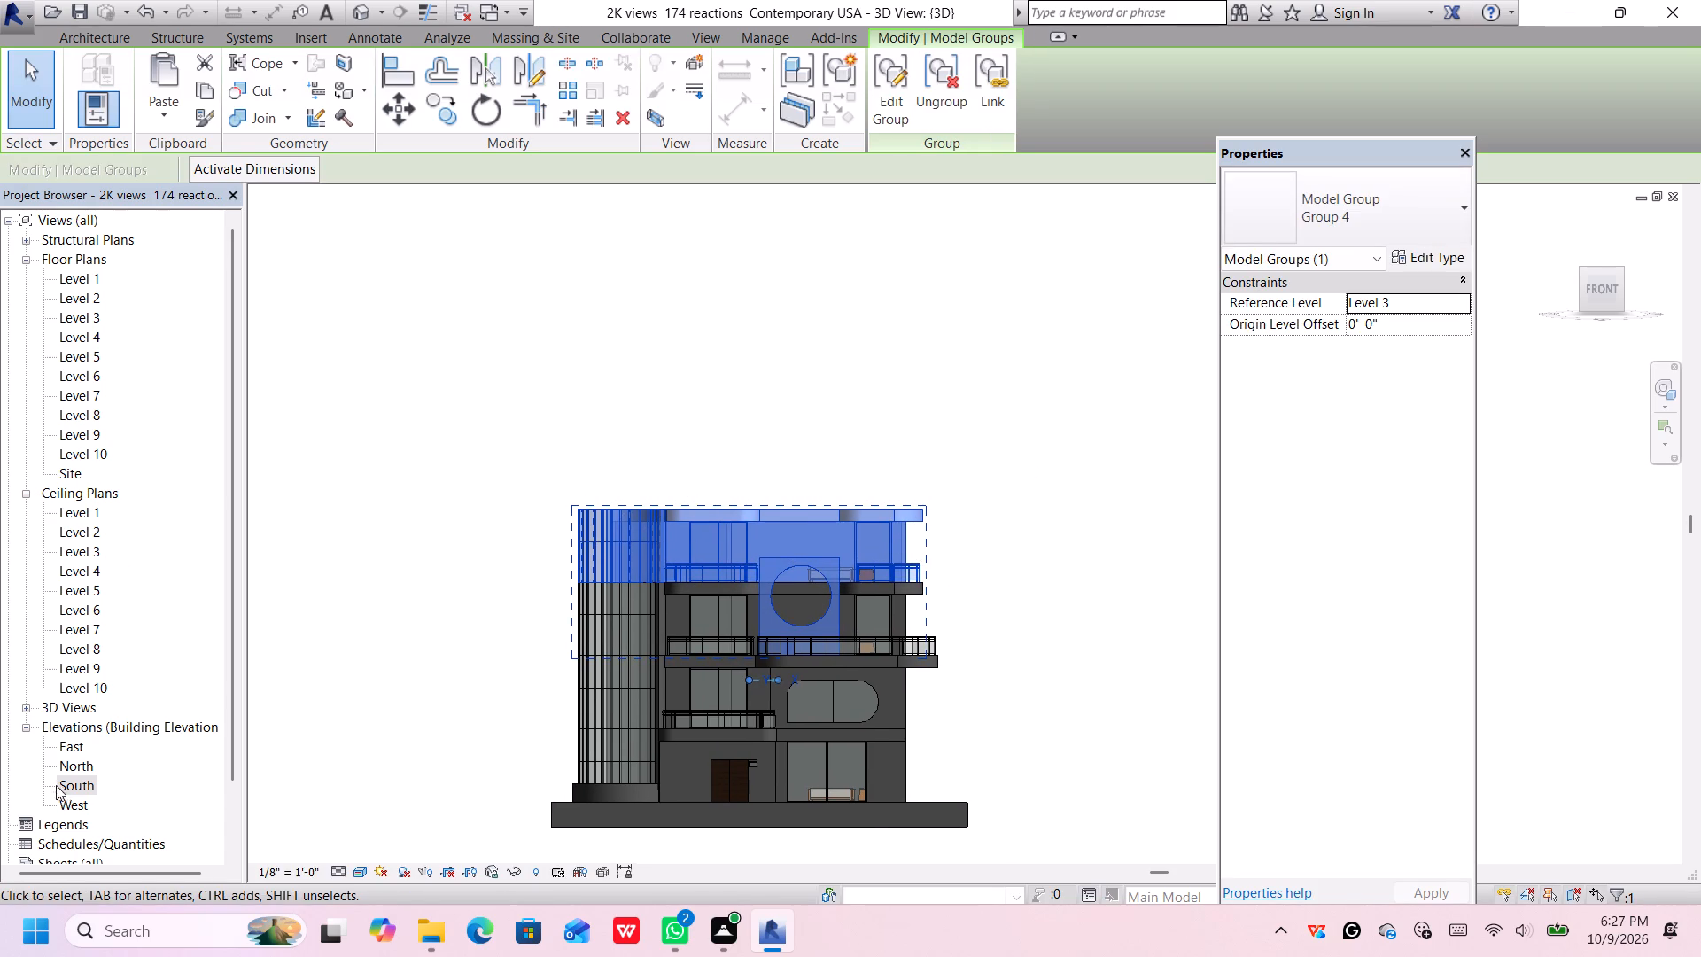
pyautogui.doubleClick(70, 783)
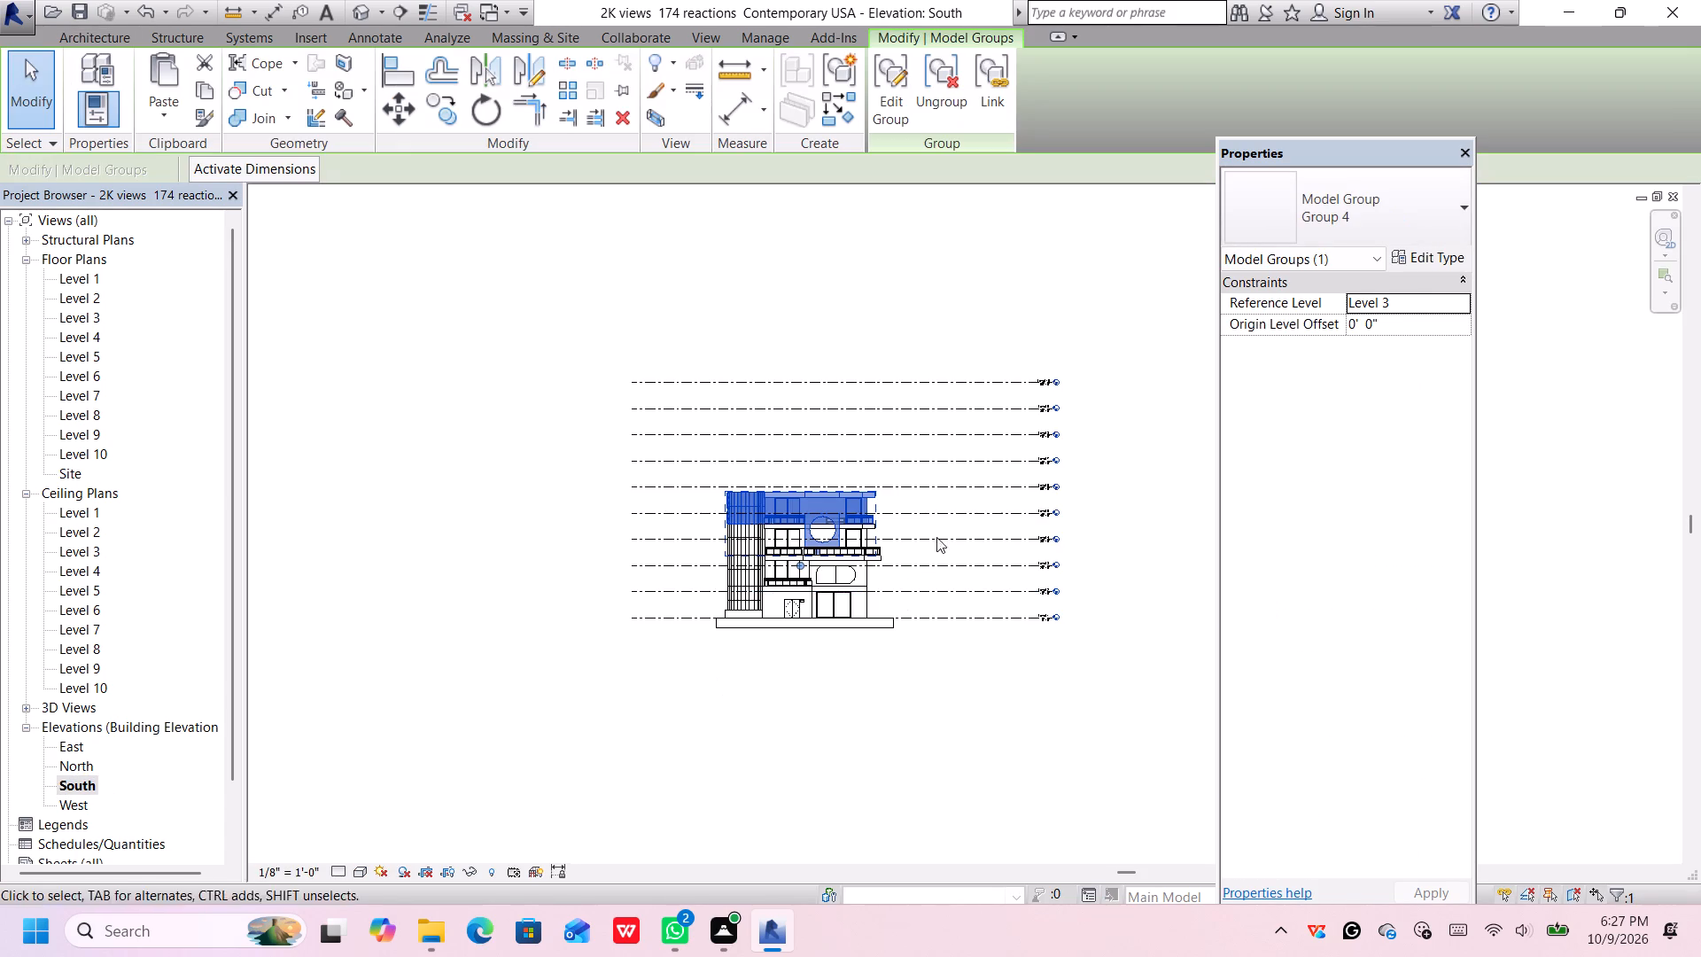
pyautogui.moveTo(939, 525); pyautogui.dragTo(921, 555, button='middle')
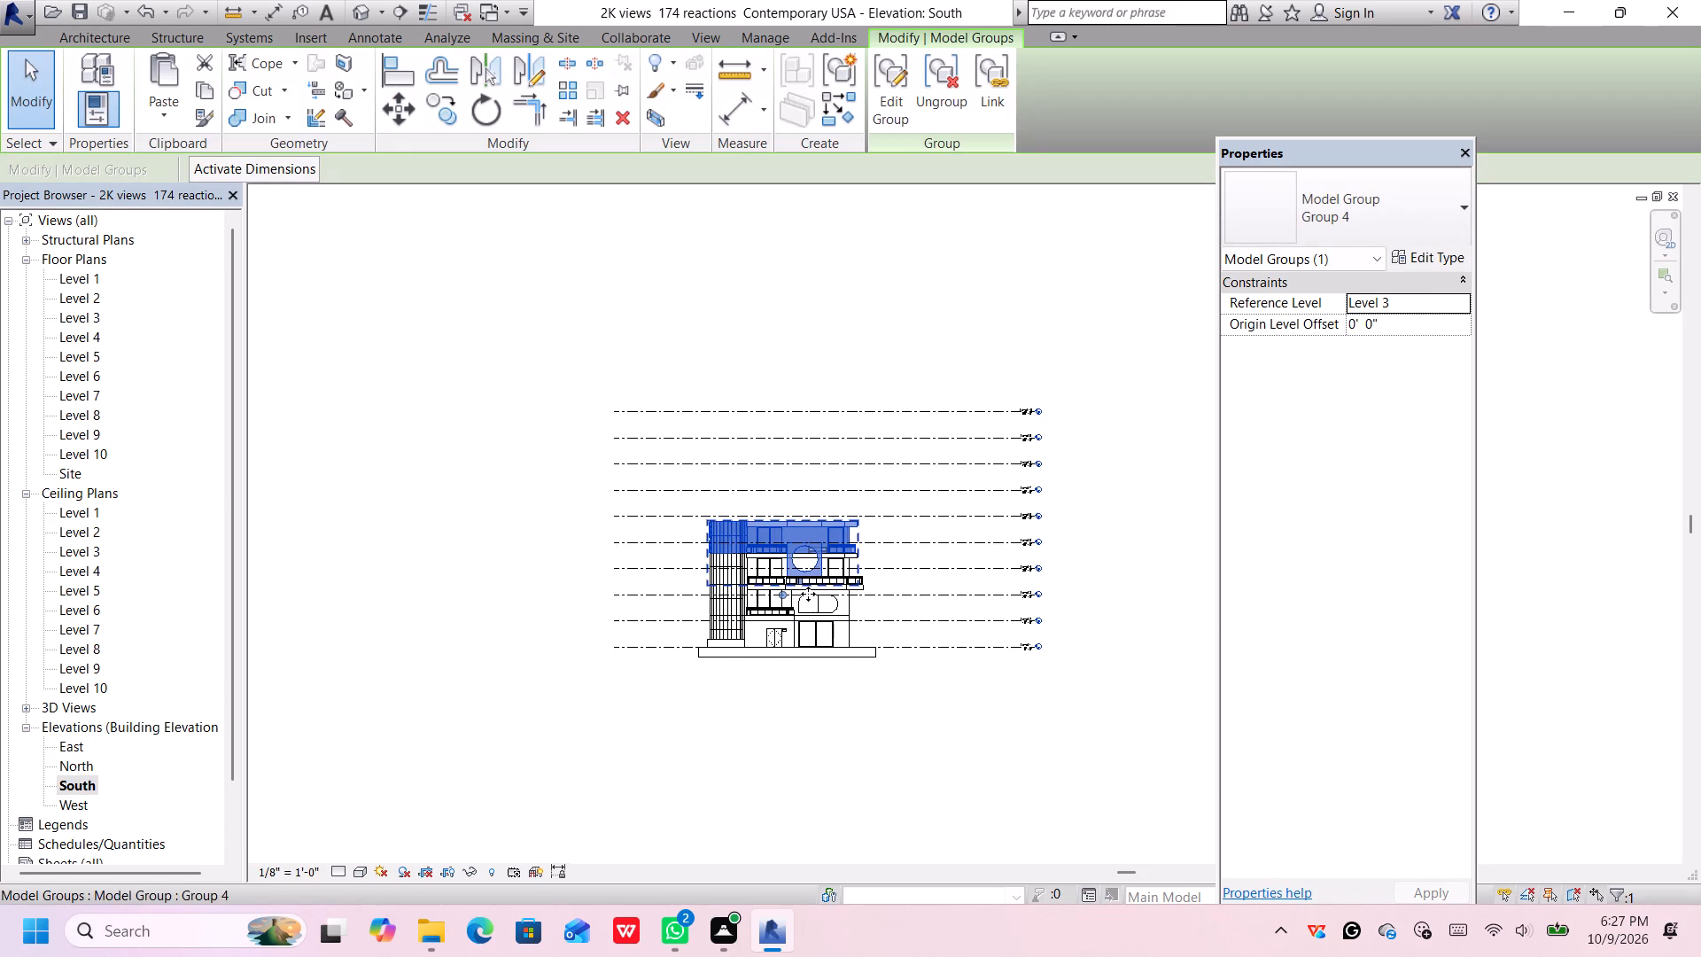
pyautogui.hotkey('ctrl', 'c')
pyautogui.hotkey('ctrl', 'v')
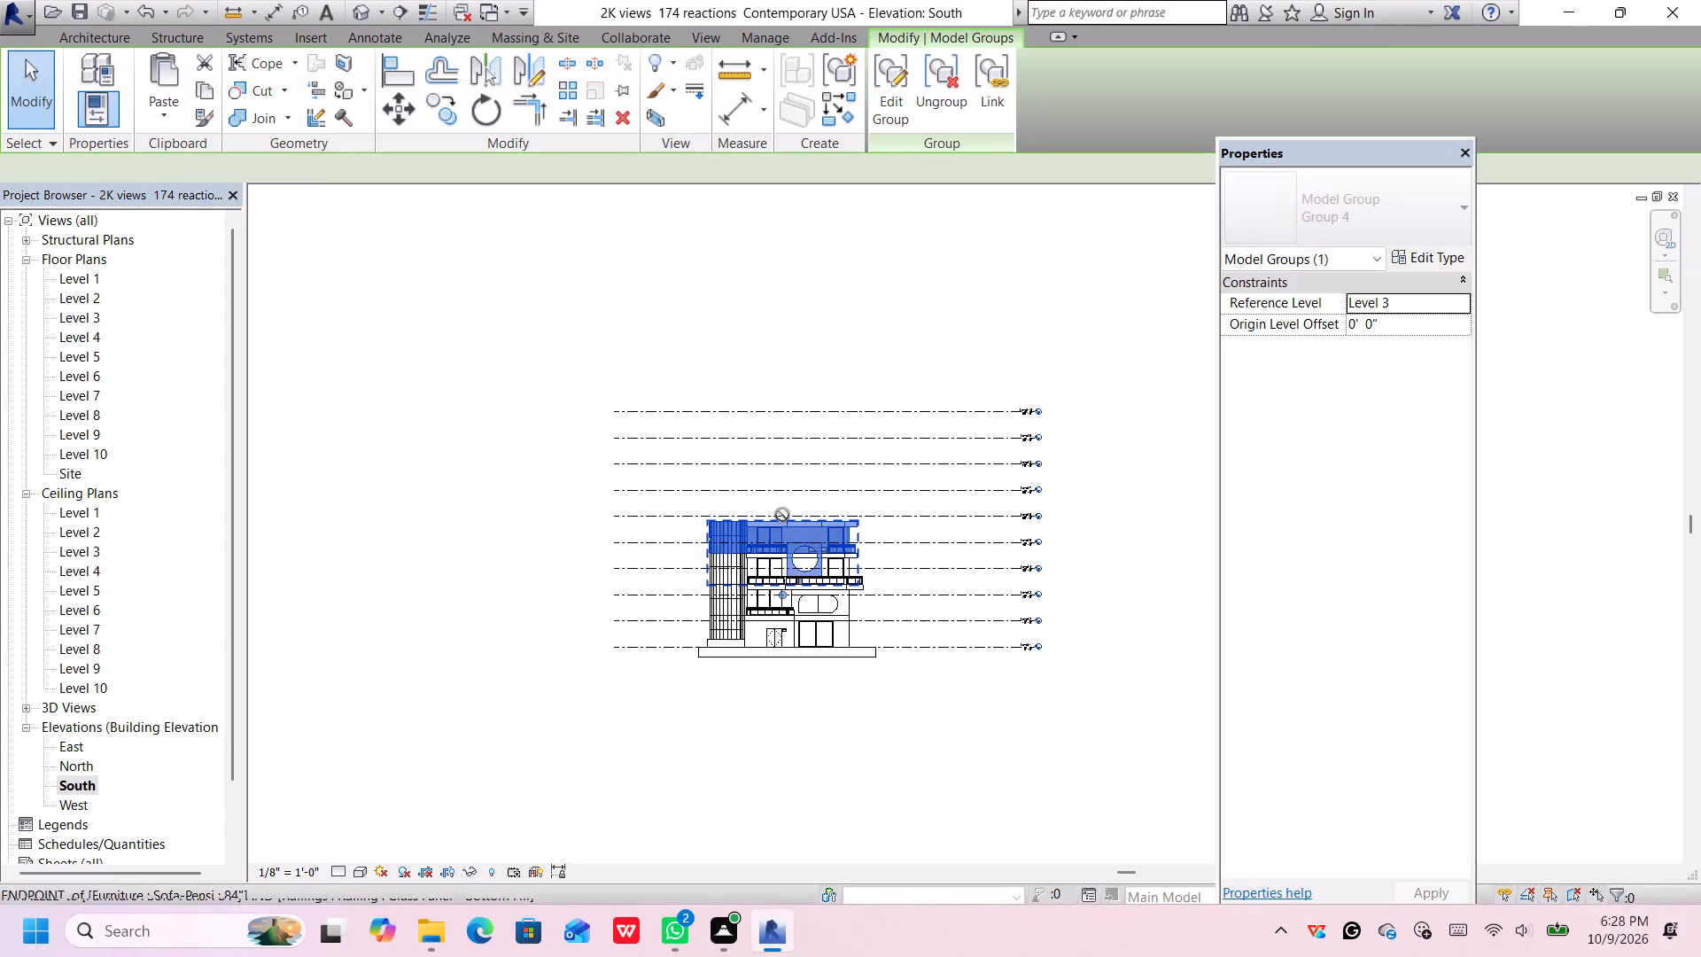
pyautogui.scroll(2, 781, 518)
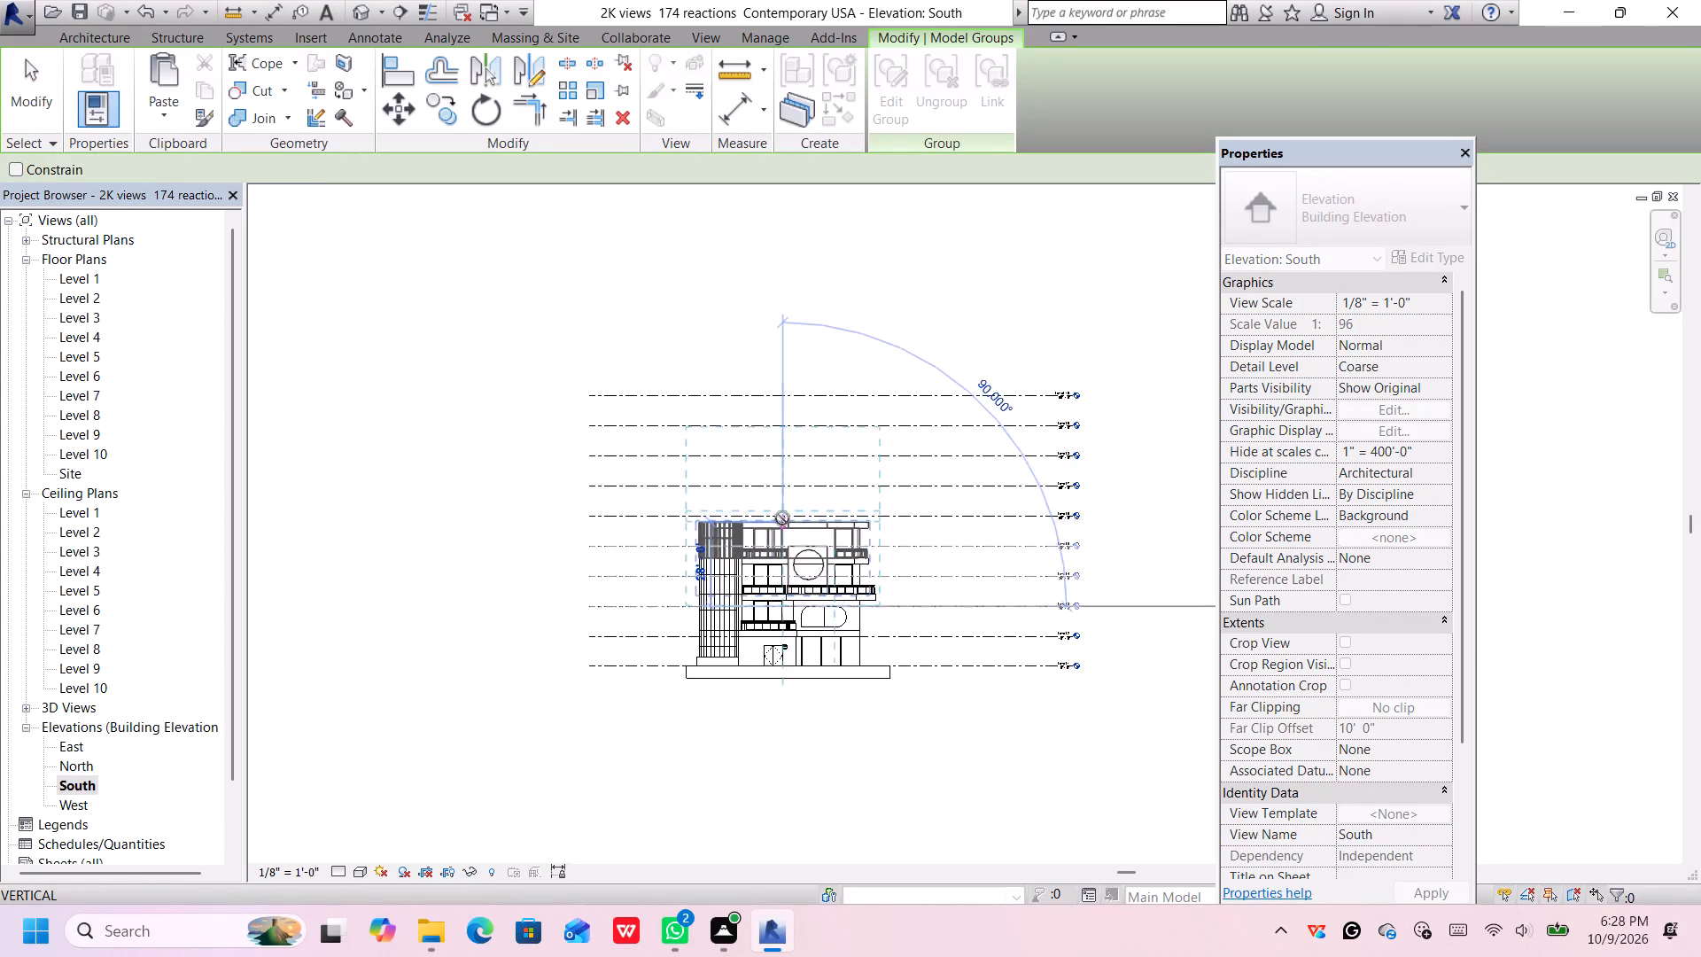
pyautogui.scroll(3, 782, 518)
pyautogui.click(782, 518)
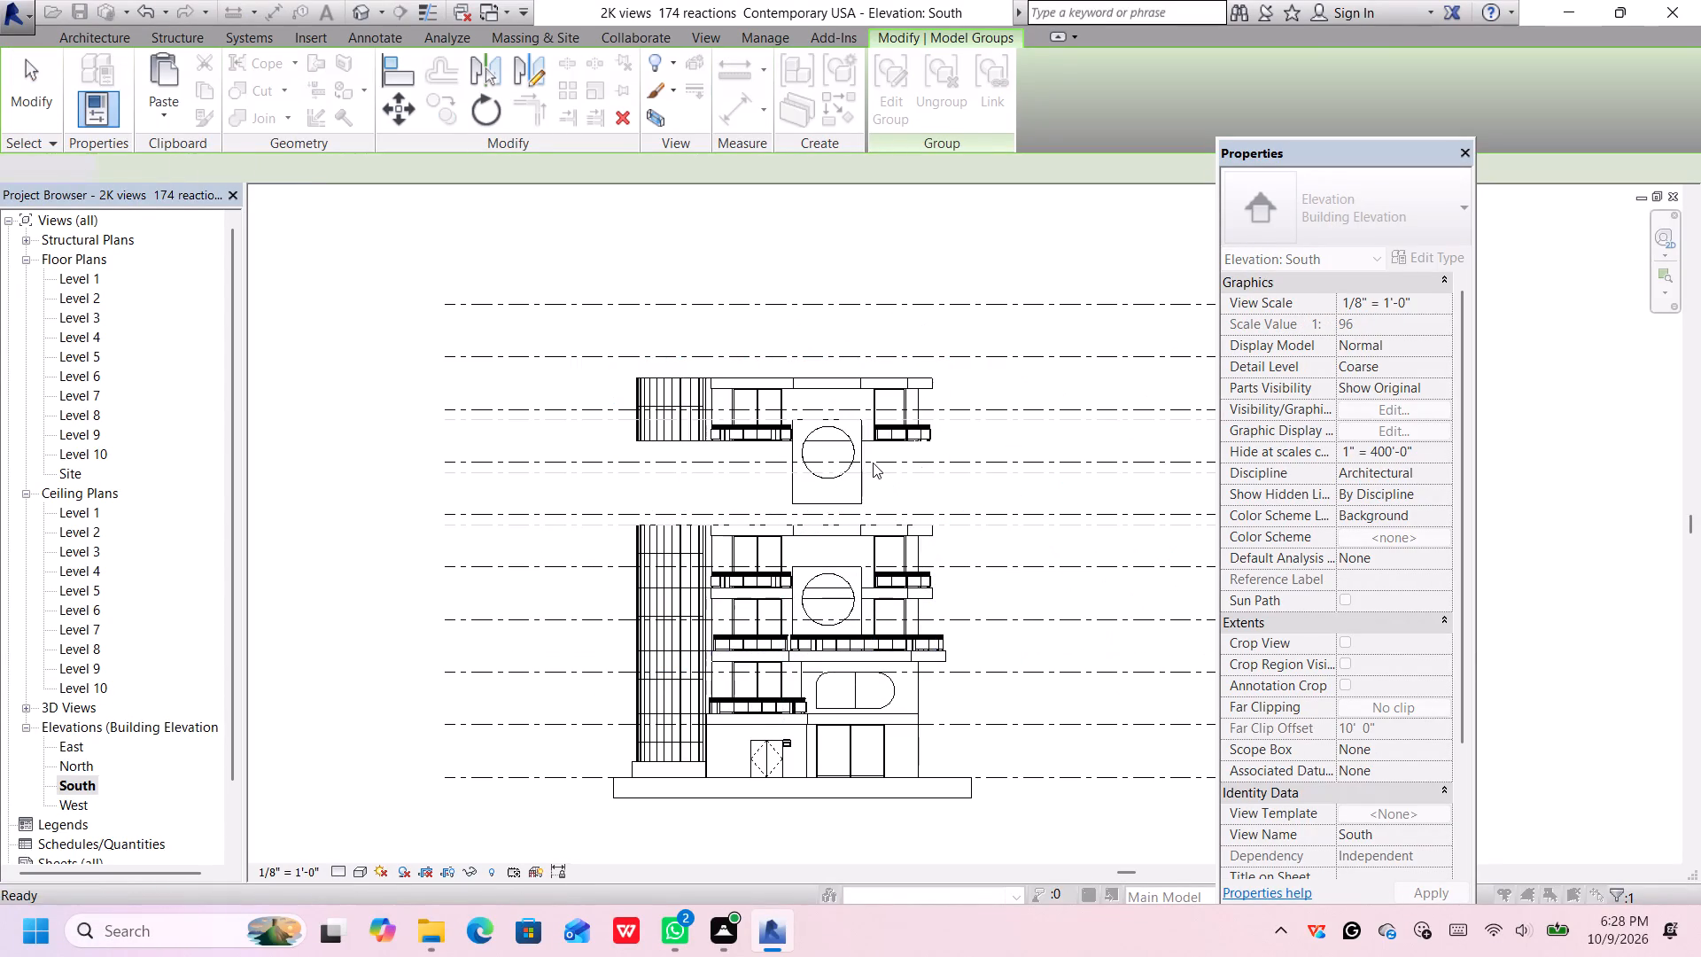
# Nudge the pasted storey group straight down until it reaches the roof of the existing top storey.
pyautogui.press('Down')
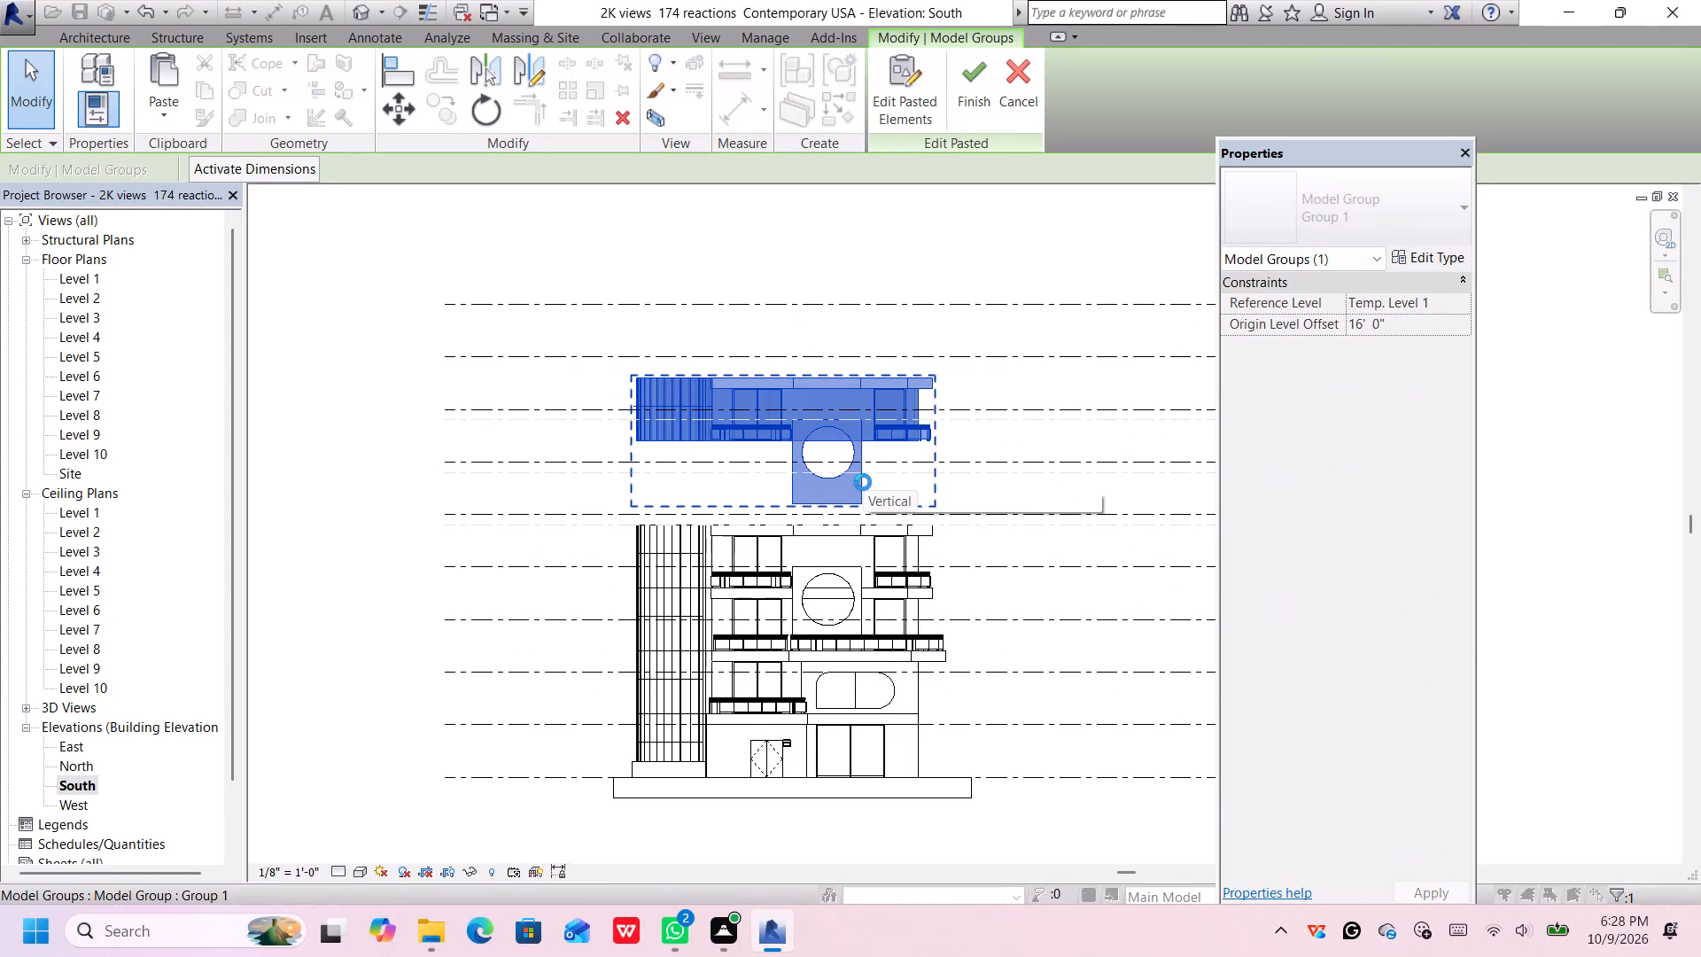
pyautogui.press('Down')
pyautogui.press('Down')
pyautogui.press('Down')
pyautogui.press('Down')
pyautogui.press('Down')
pyautogui.press('Down')
pyautogui.press('Down')
pyautogui.press('Down')
pyautogui.press('Down')
pyautogui.press('Down')
pyautogui.press('Down')
pyautogui.press('Down')
pyautogui.press('Down')
pyautogui.press('Down')
pyautogui.press('Down')
pyautogui.press('Down')
pyautogui.press('Down')
pyautogui.press('Down')
pyautogui.press('Down')
pyautogui.press('Down')
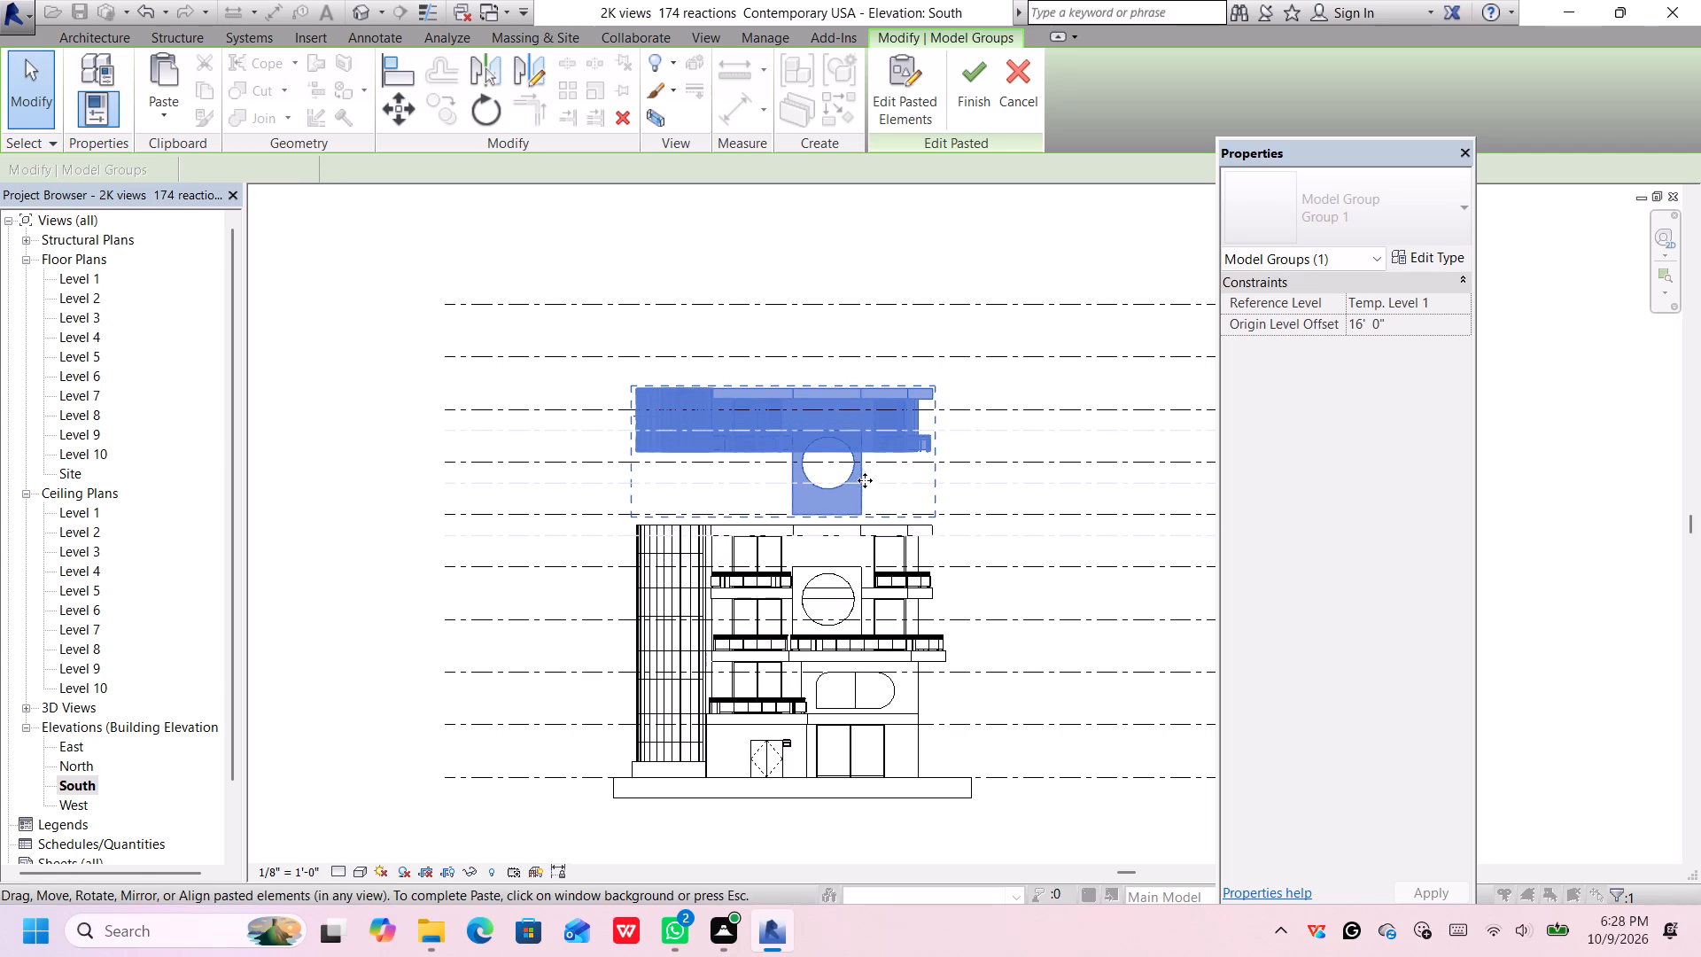
pyautogui.press('Down')
pyautogui.press('Down')
pyautogui.press('Down')
pyautogui.press('Down')
pyautogui.press('Down')
pyautogui.press('Down')
pyautogui.press('Down')
pyautogui.press('Down')
pyautogui.press('Down')
pyautogui.press('Down')
pyautogui.press('Down')
pyautogui.press('Down')
pyautogui.press('Down')
pyautogui.press('Down')
pyautogui.press('Down')
pyautogui.press('Down')
pyautogui.press('Down')
pyautogui.press('Down')
pyautogui.press('Down')
pyautogui.press('Down')
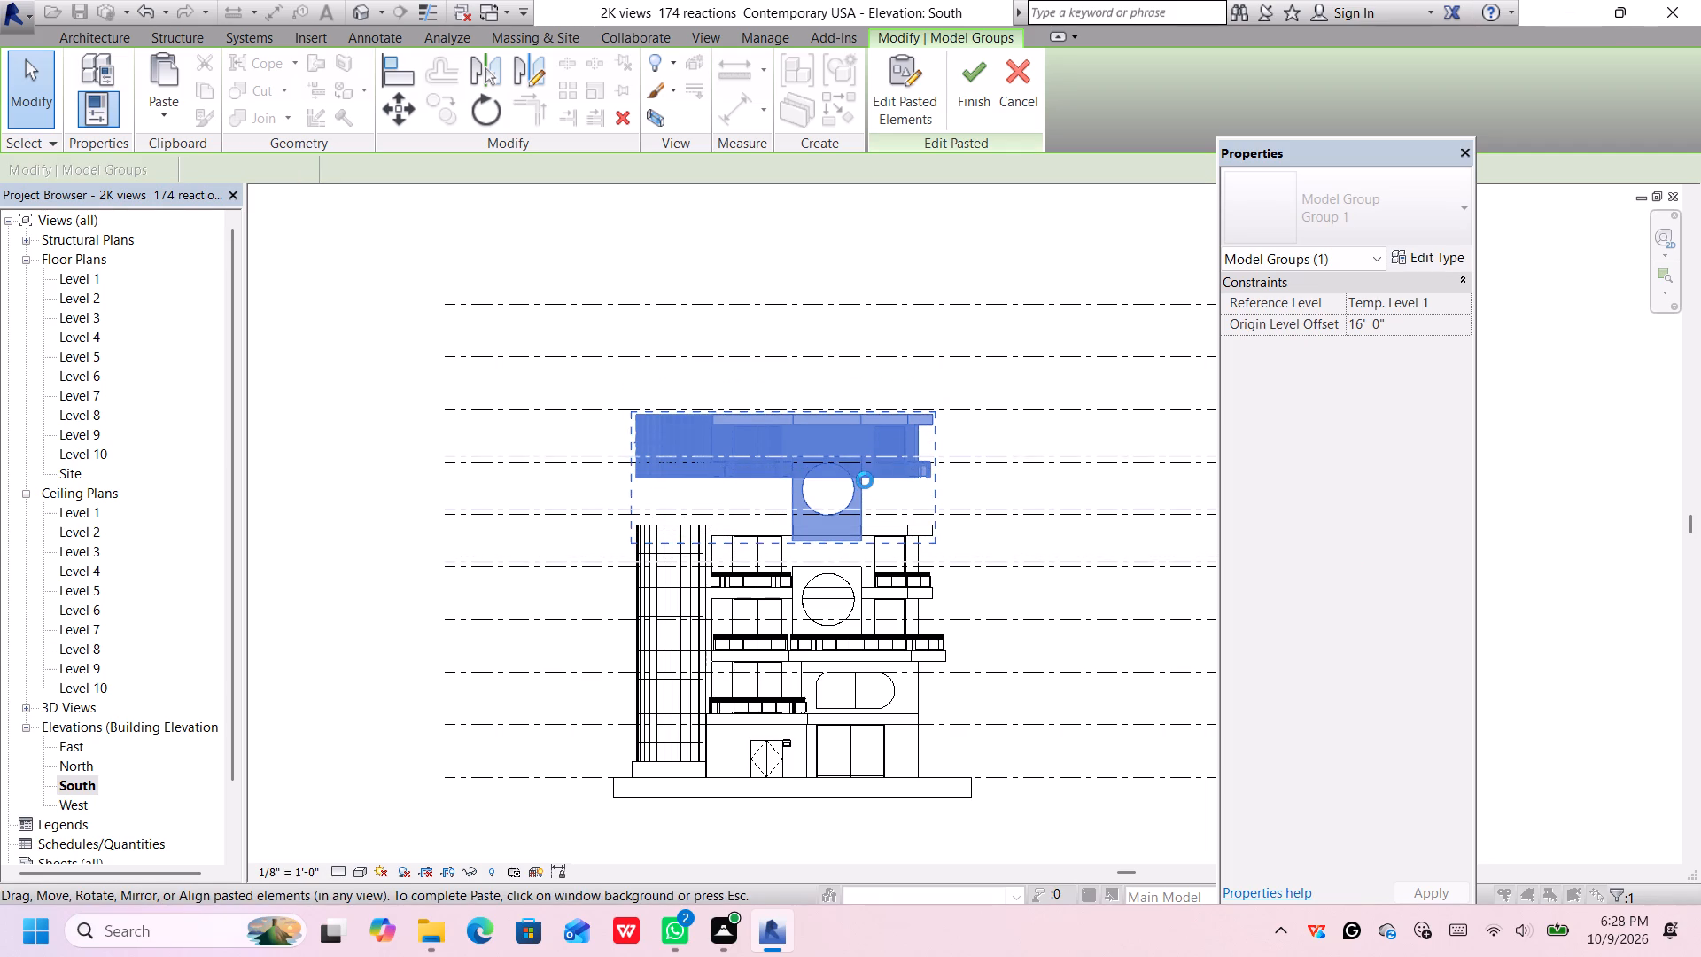
pyautogui.press('Down')
pyautogui.press('Down')
pyautogui.press('Down')
pyautogui.press('Down')
pyautogui.press('Down')
pyautogui.press('Down')
pyautogui.press('Down')
pyautogui.press('Down')
pyautogui.press('Down')
pyautogui.press('Down')
pyautogui.press('Down')
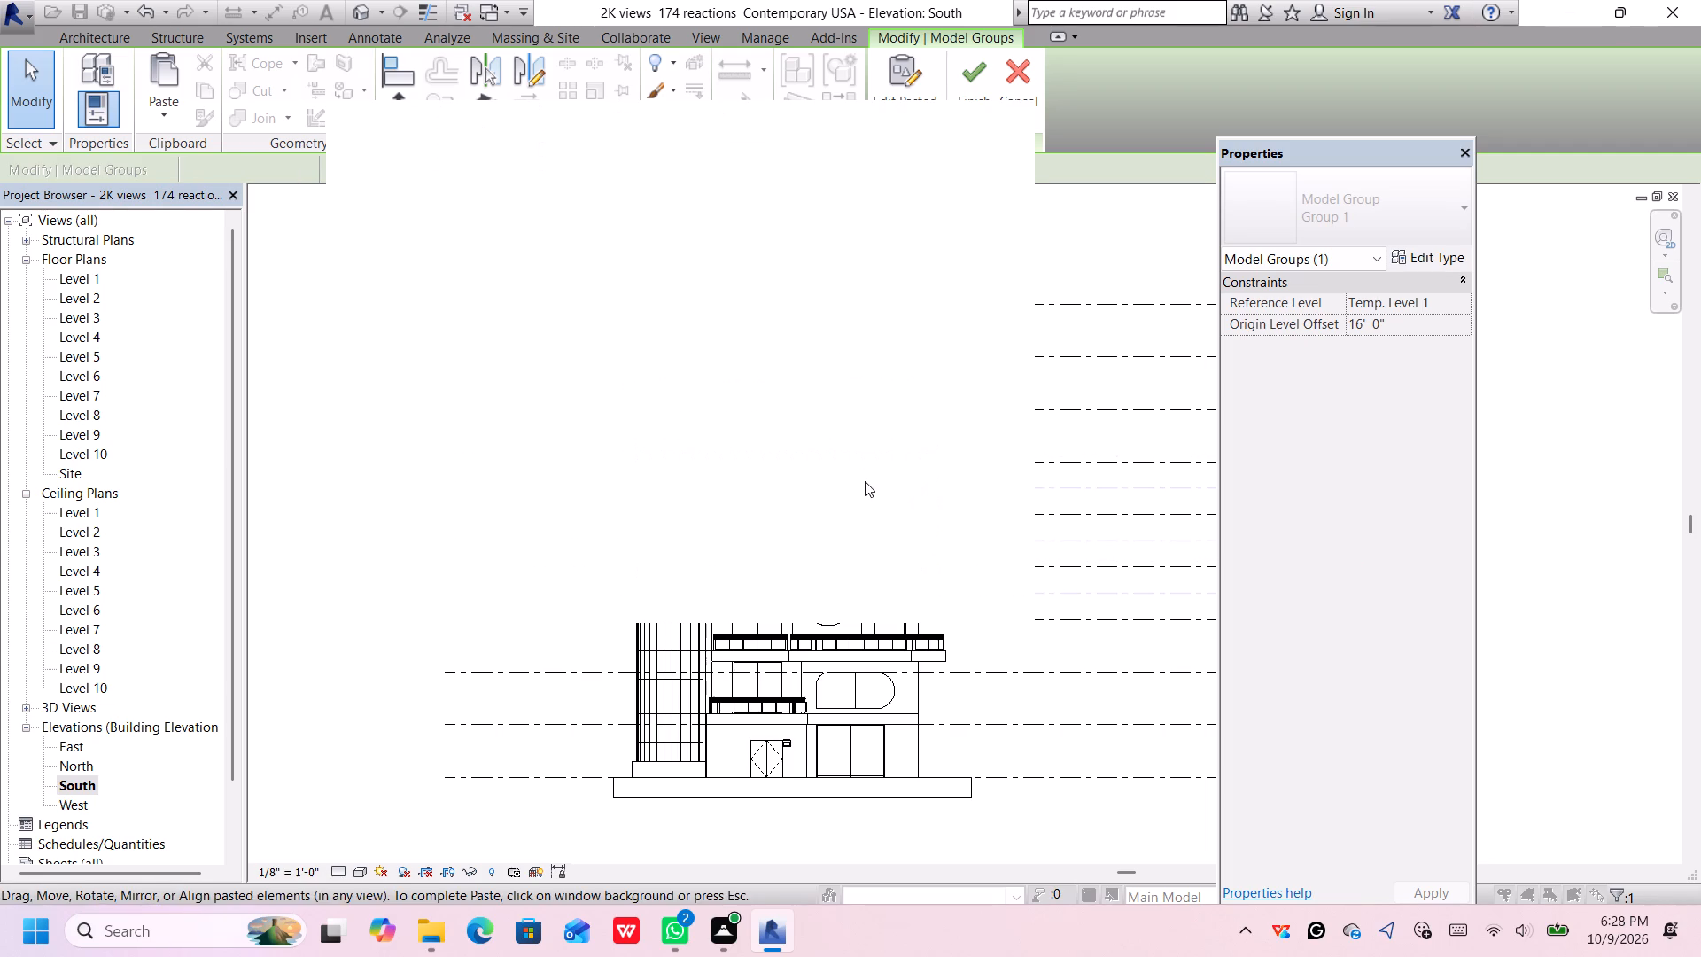
pyautogui.click(989, 124)
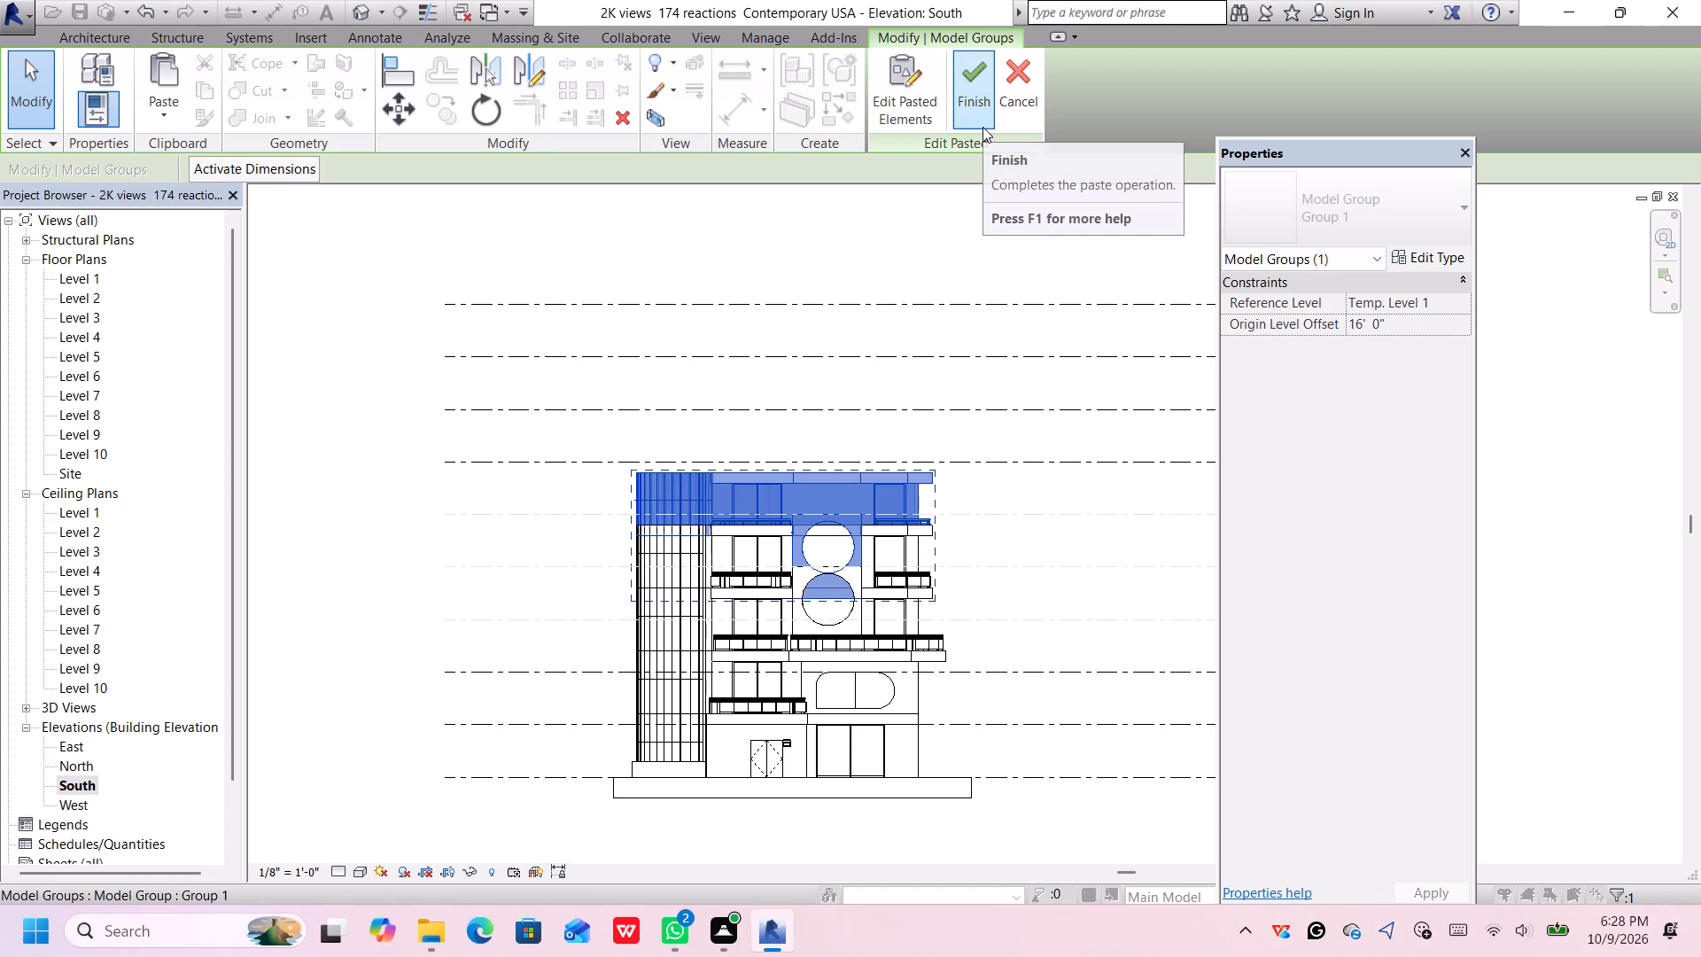
# Nudge the pasted storey group up in fine increments until its base sits flush on the roof of the storey below.
pyautogui.scroll(8, 669, 531)
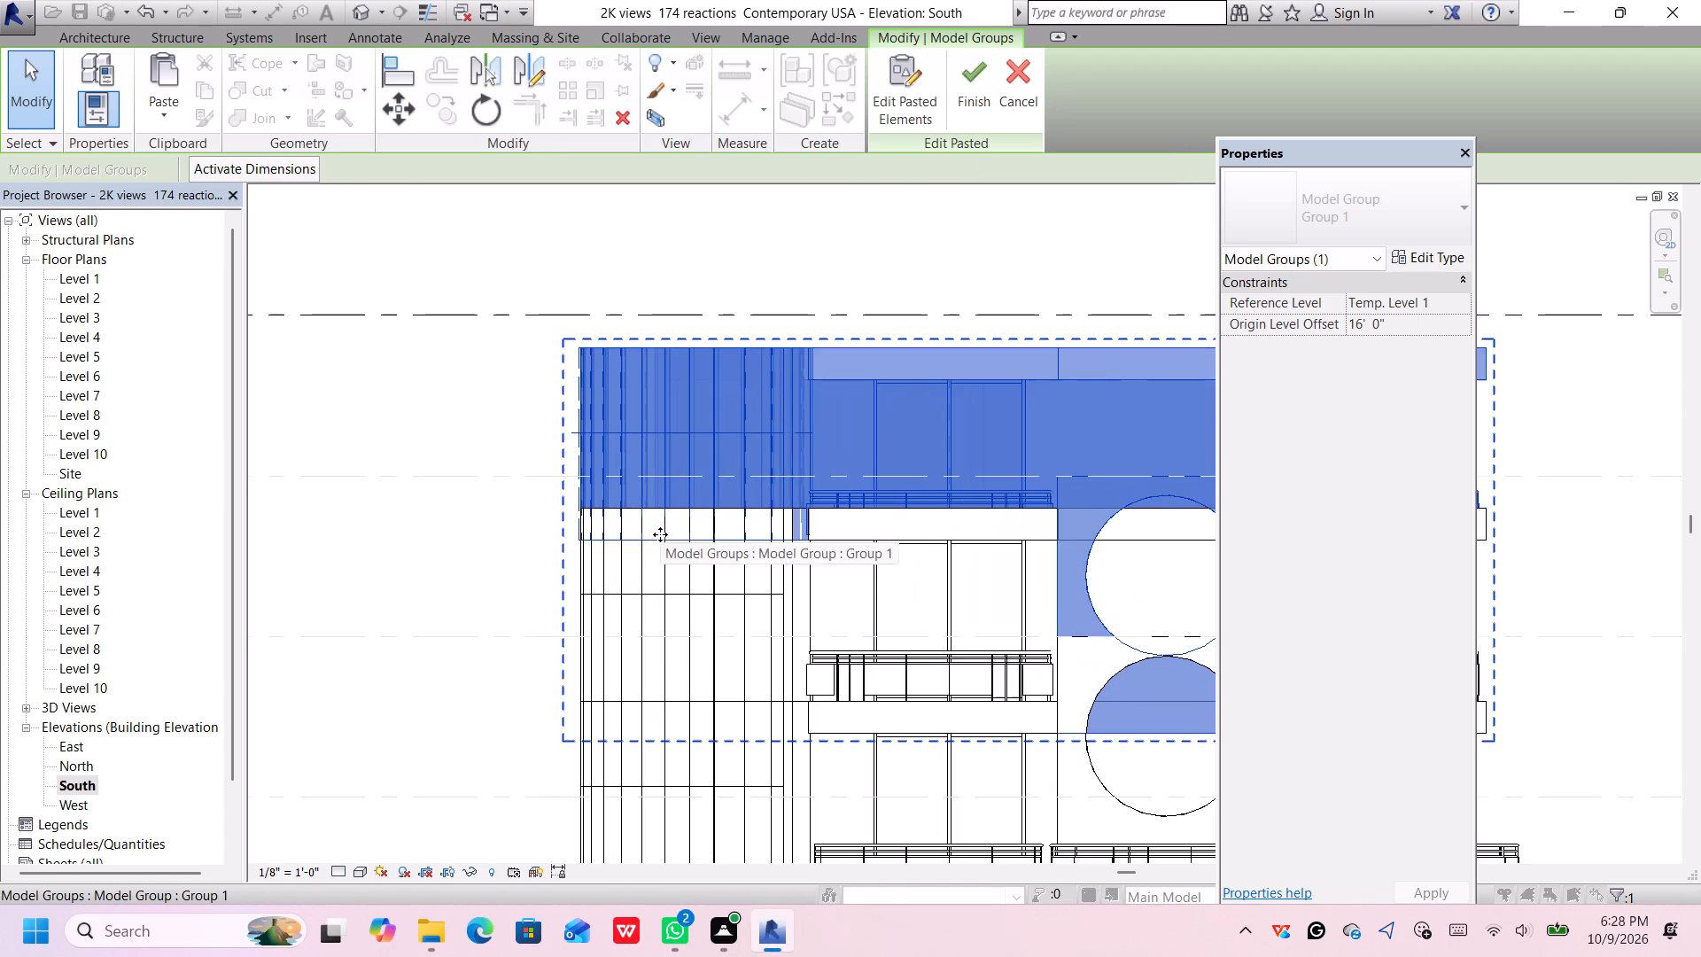
pyautogui.press('Up')
pyautogui.press('Up')
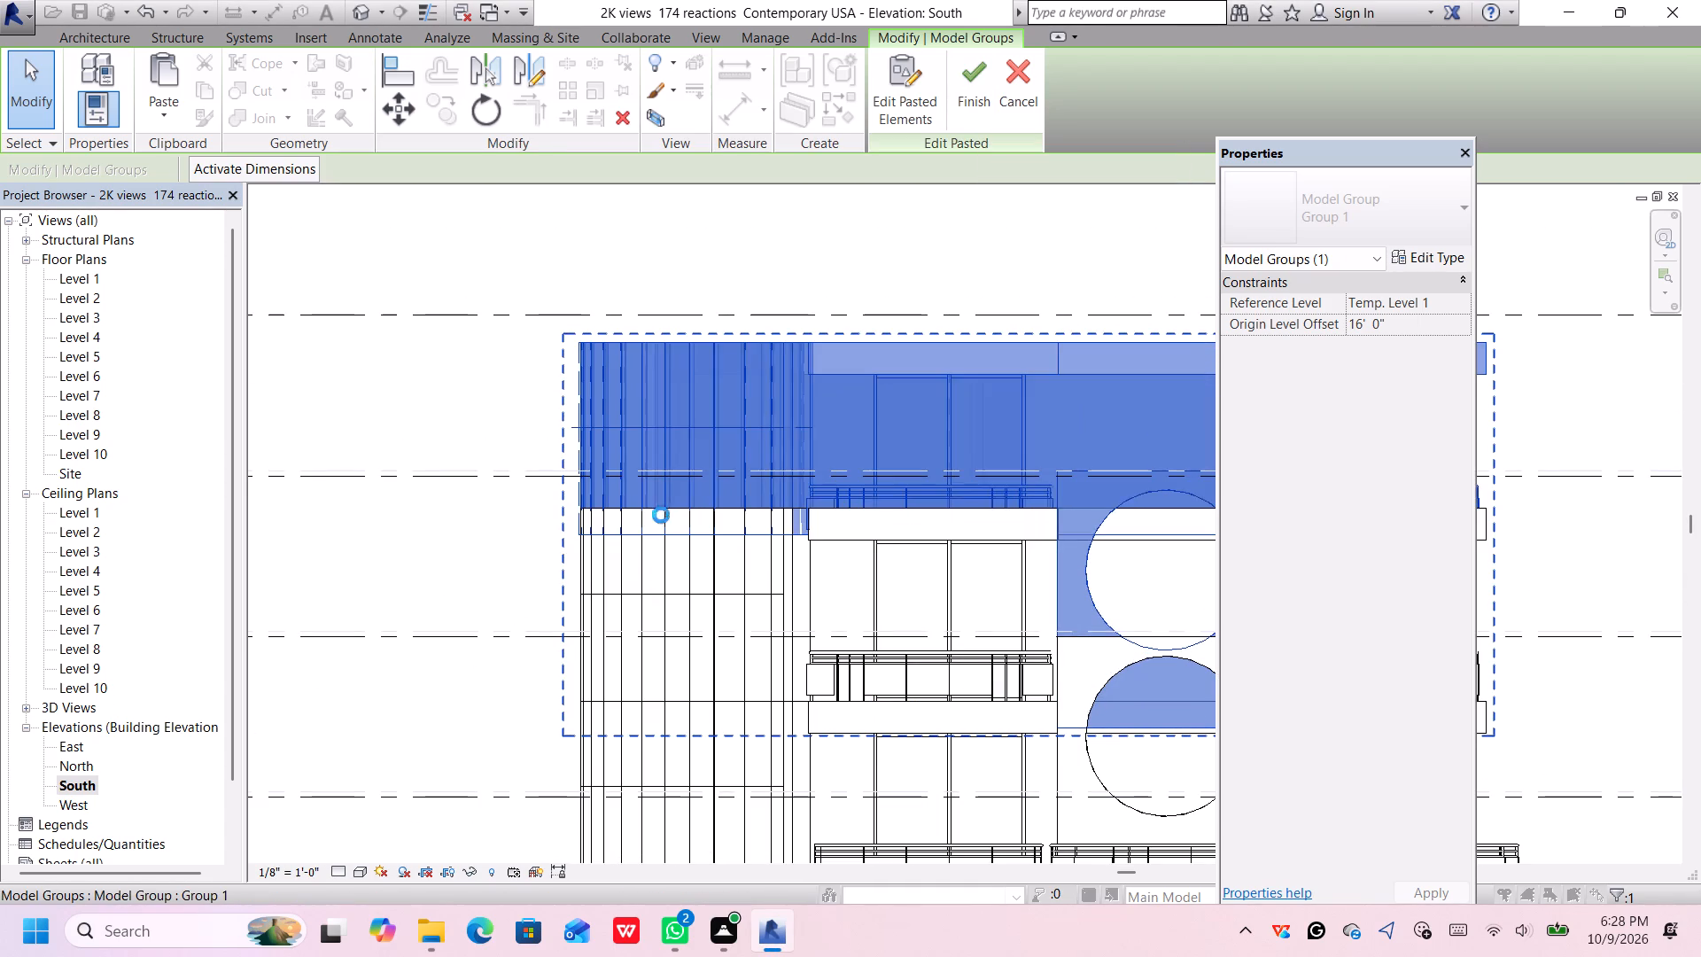
pyautogui.press('Up')
pyautogui.press('Up')
pyautogui.press('Up')
pyautogui.press('Up')
pyautogui.press('Up')
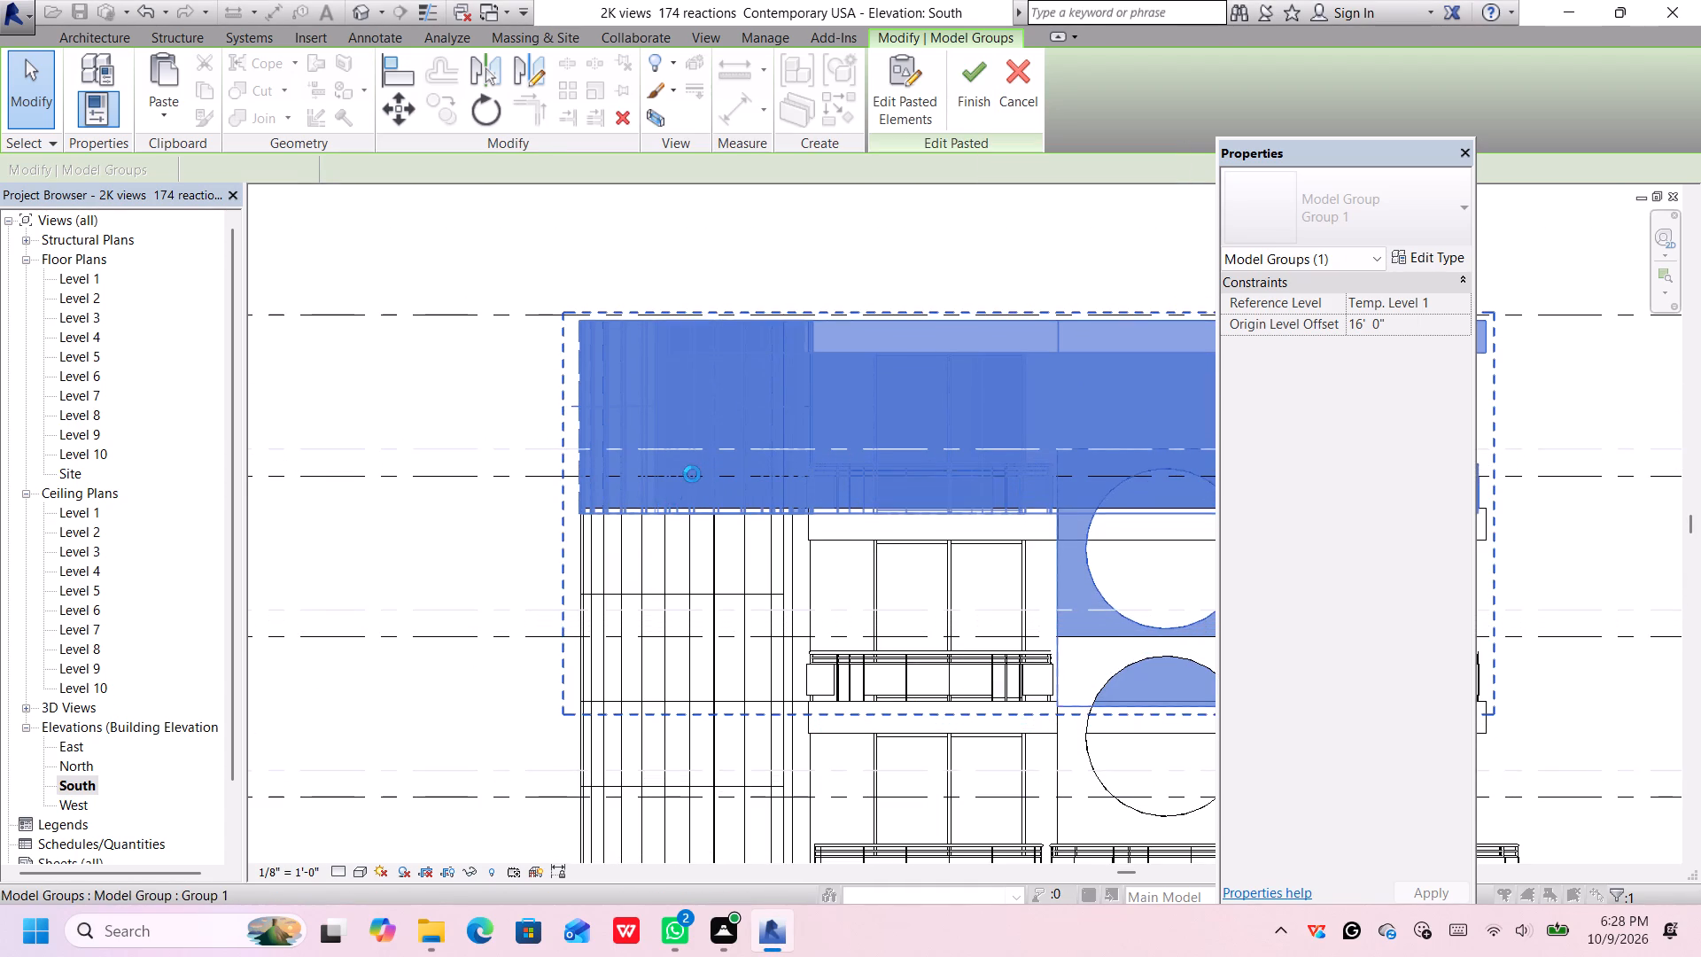
pyautogui.press('Down')
pyautogui.scroll(-2, 767, 337)
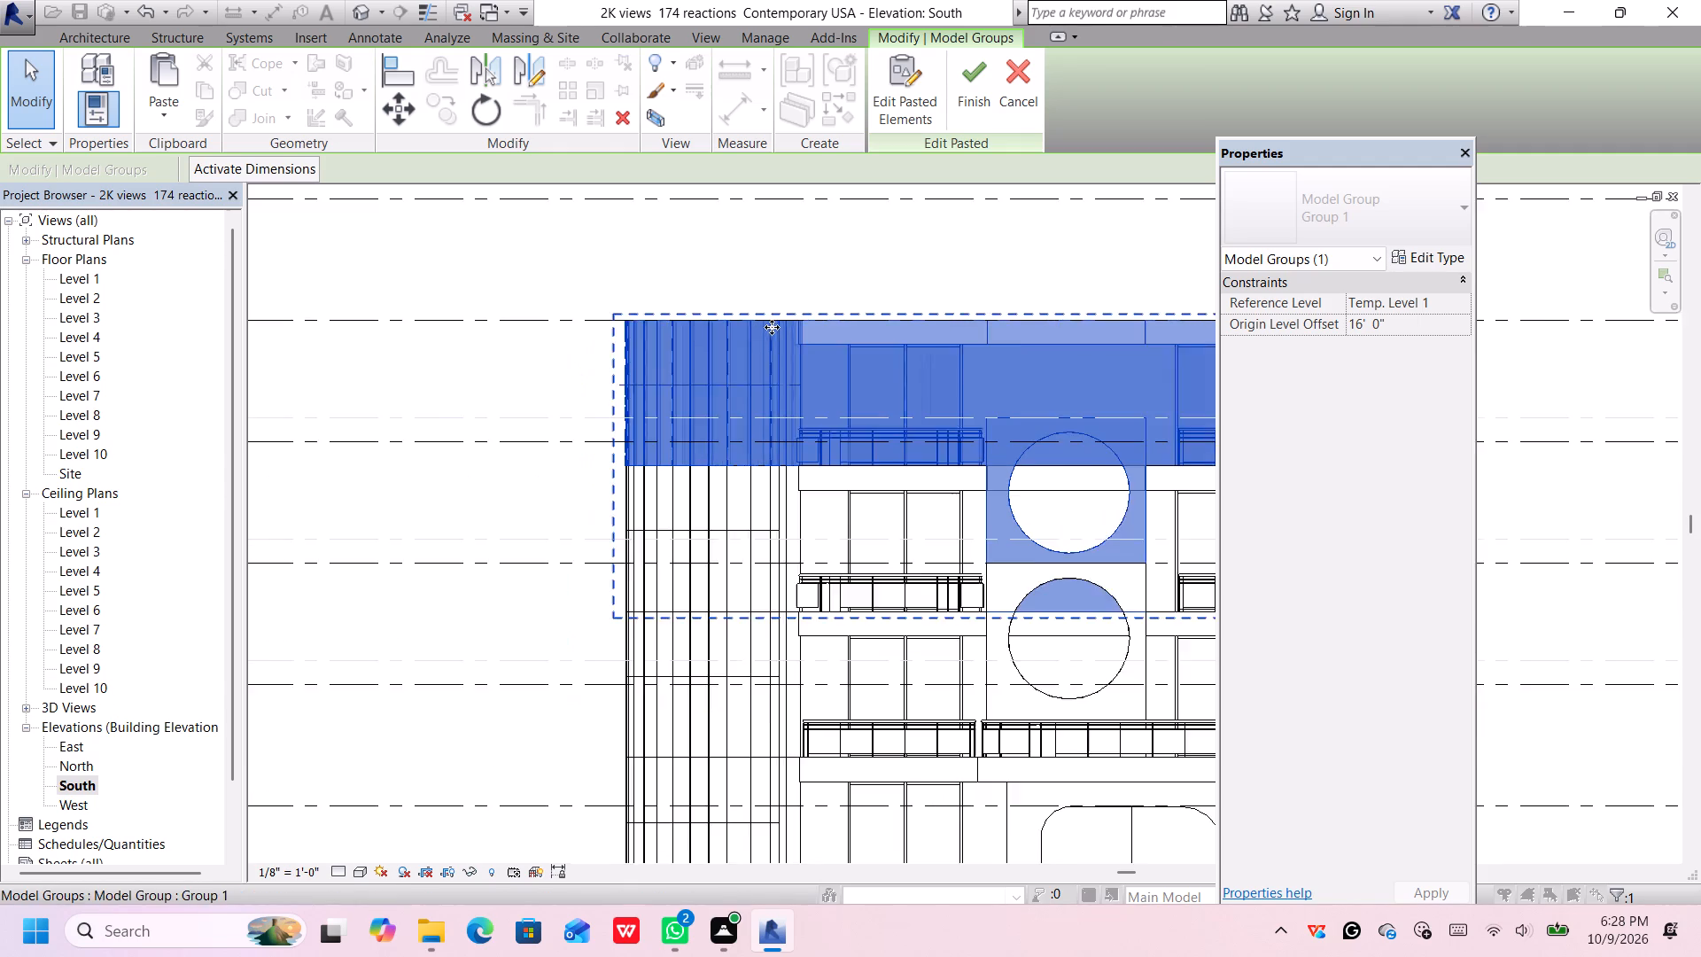
pyautogui.scroll(-1, 772, 327)
pyautogui.moveTo(827, 265); pyautogui.dragTo(719, 300, button='middle')
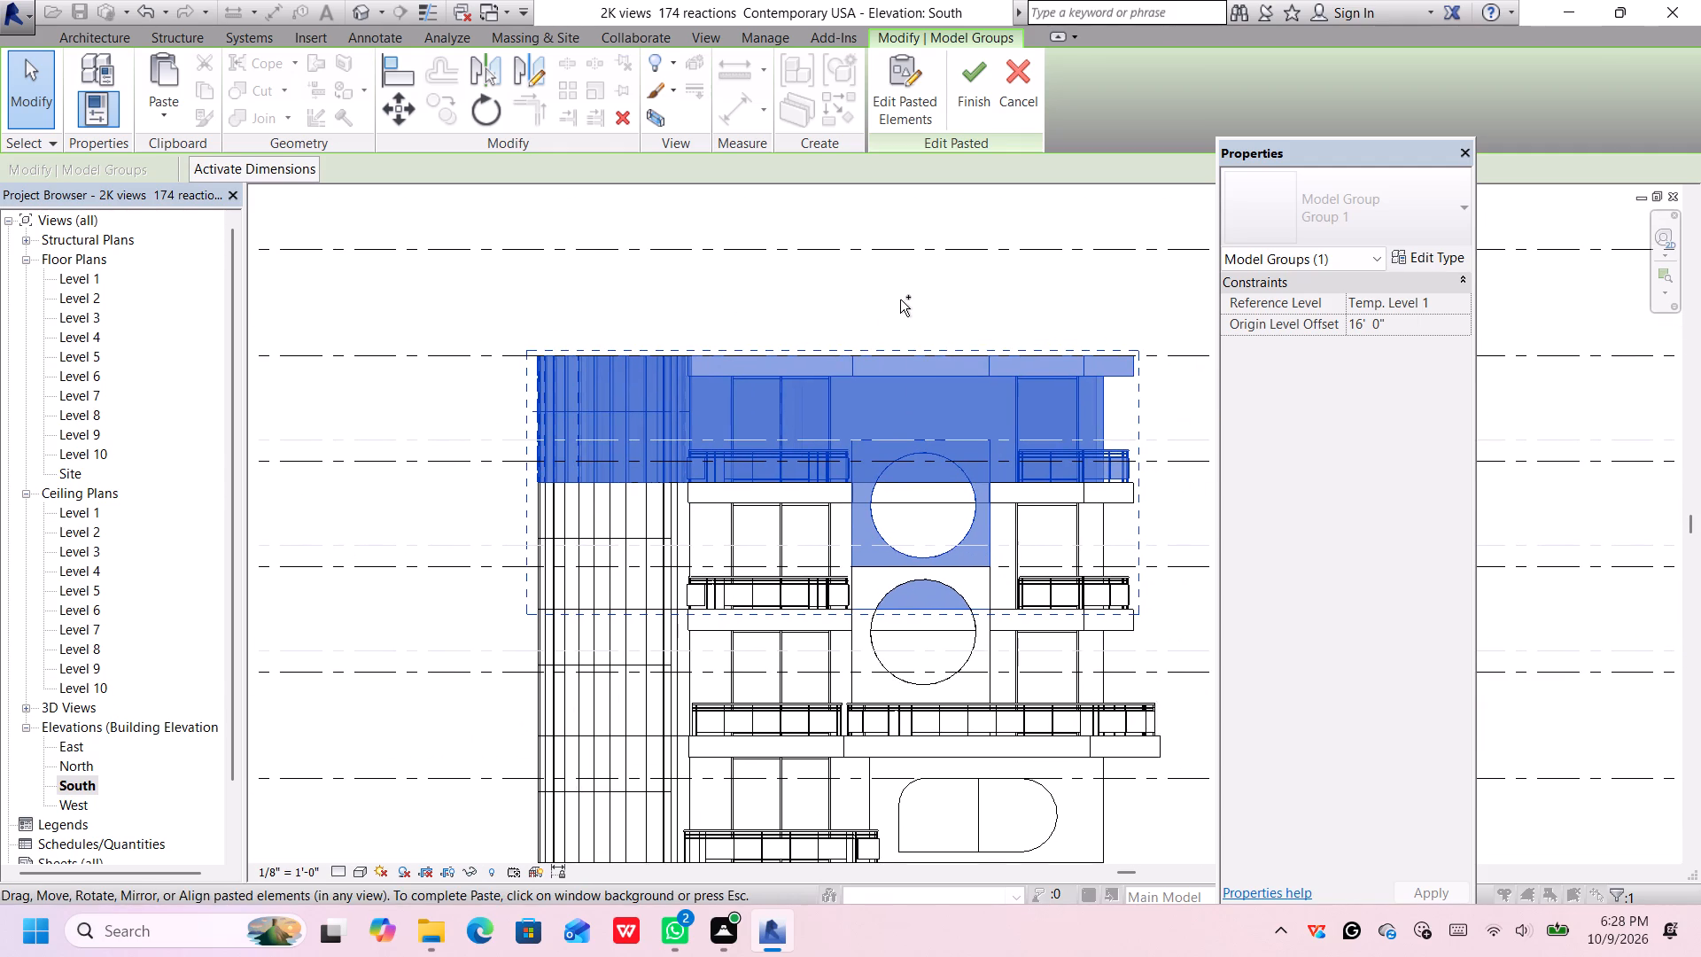
# Complete that paste and paste a second copy of the storey group vertically above the building, in line with the storeys below.
pyautogui.hotkey('ctrl', 'v')
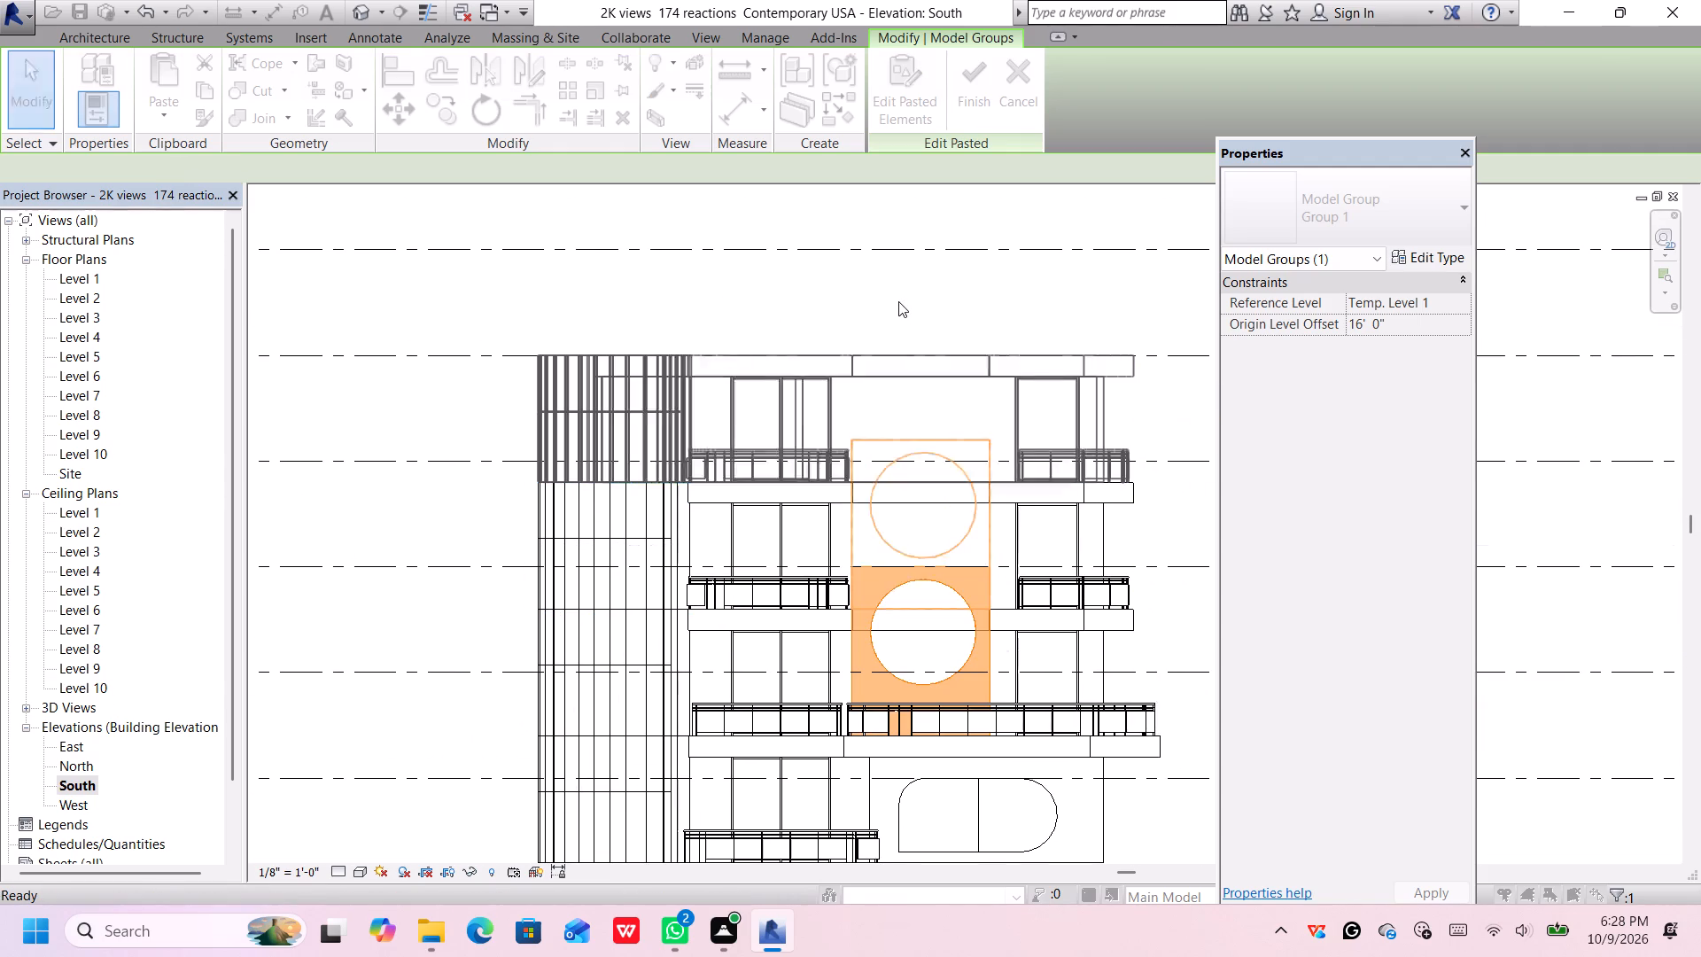
pyautogui.click(942, 540)
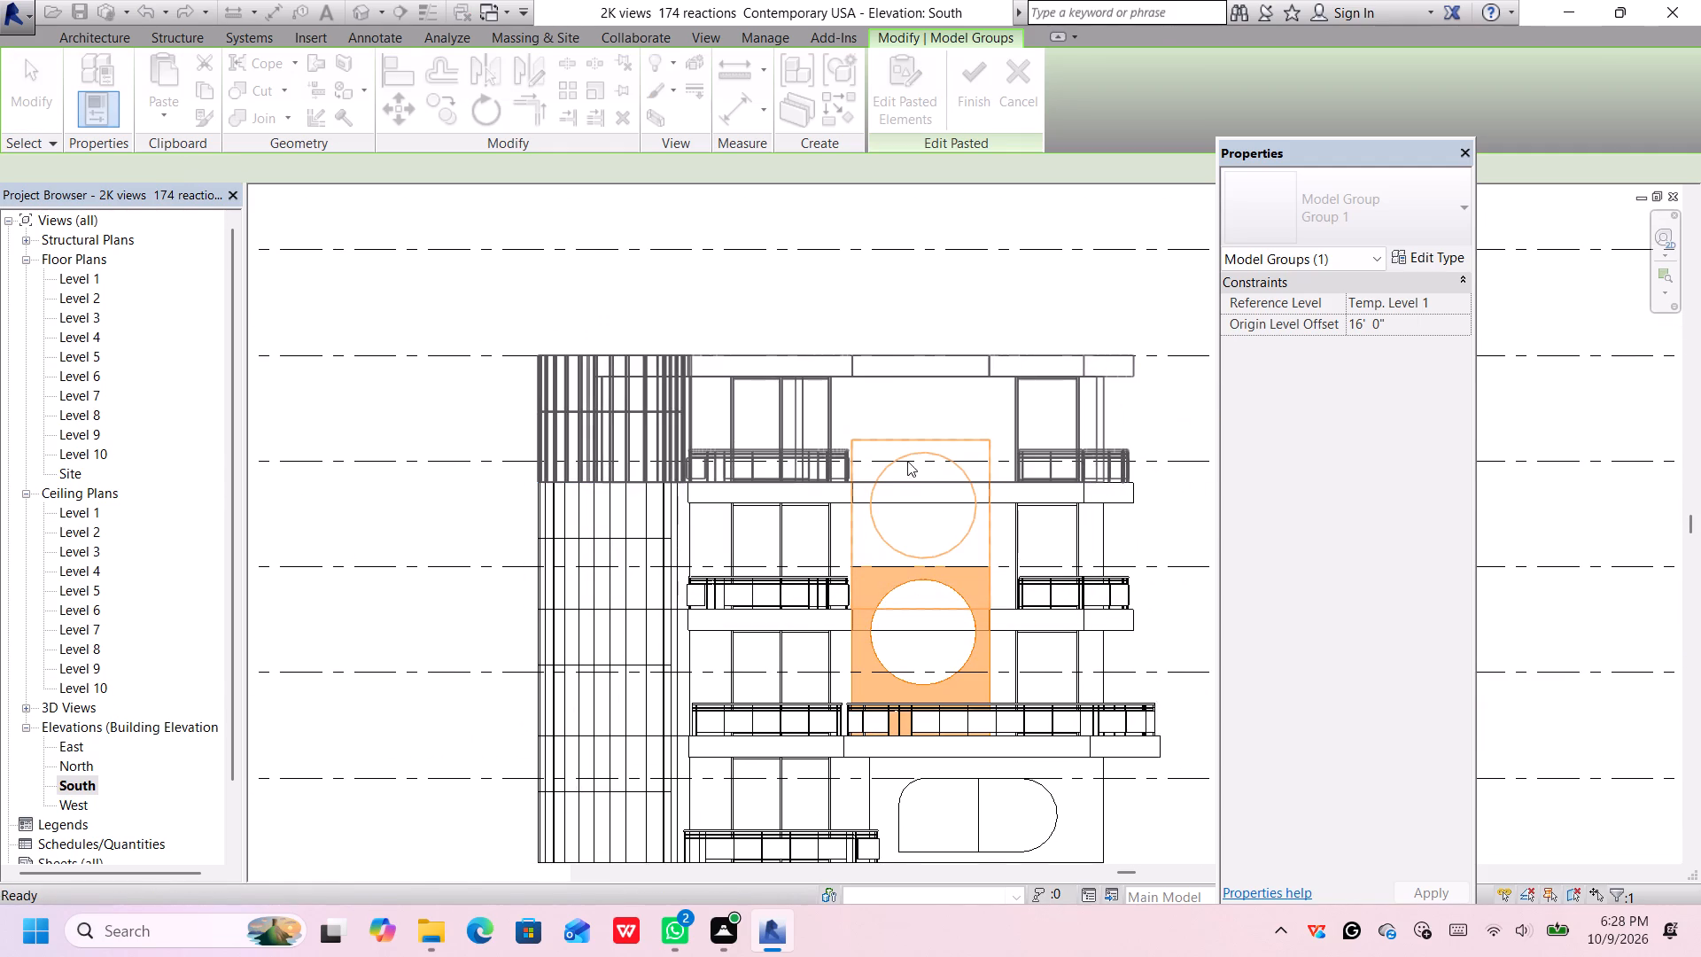
pyautogui.scroll(-2, 884, 371)
pyautogui.scroll(1, 884, 371)
pyautogui.scroll(-1, 884, 371)
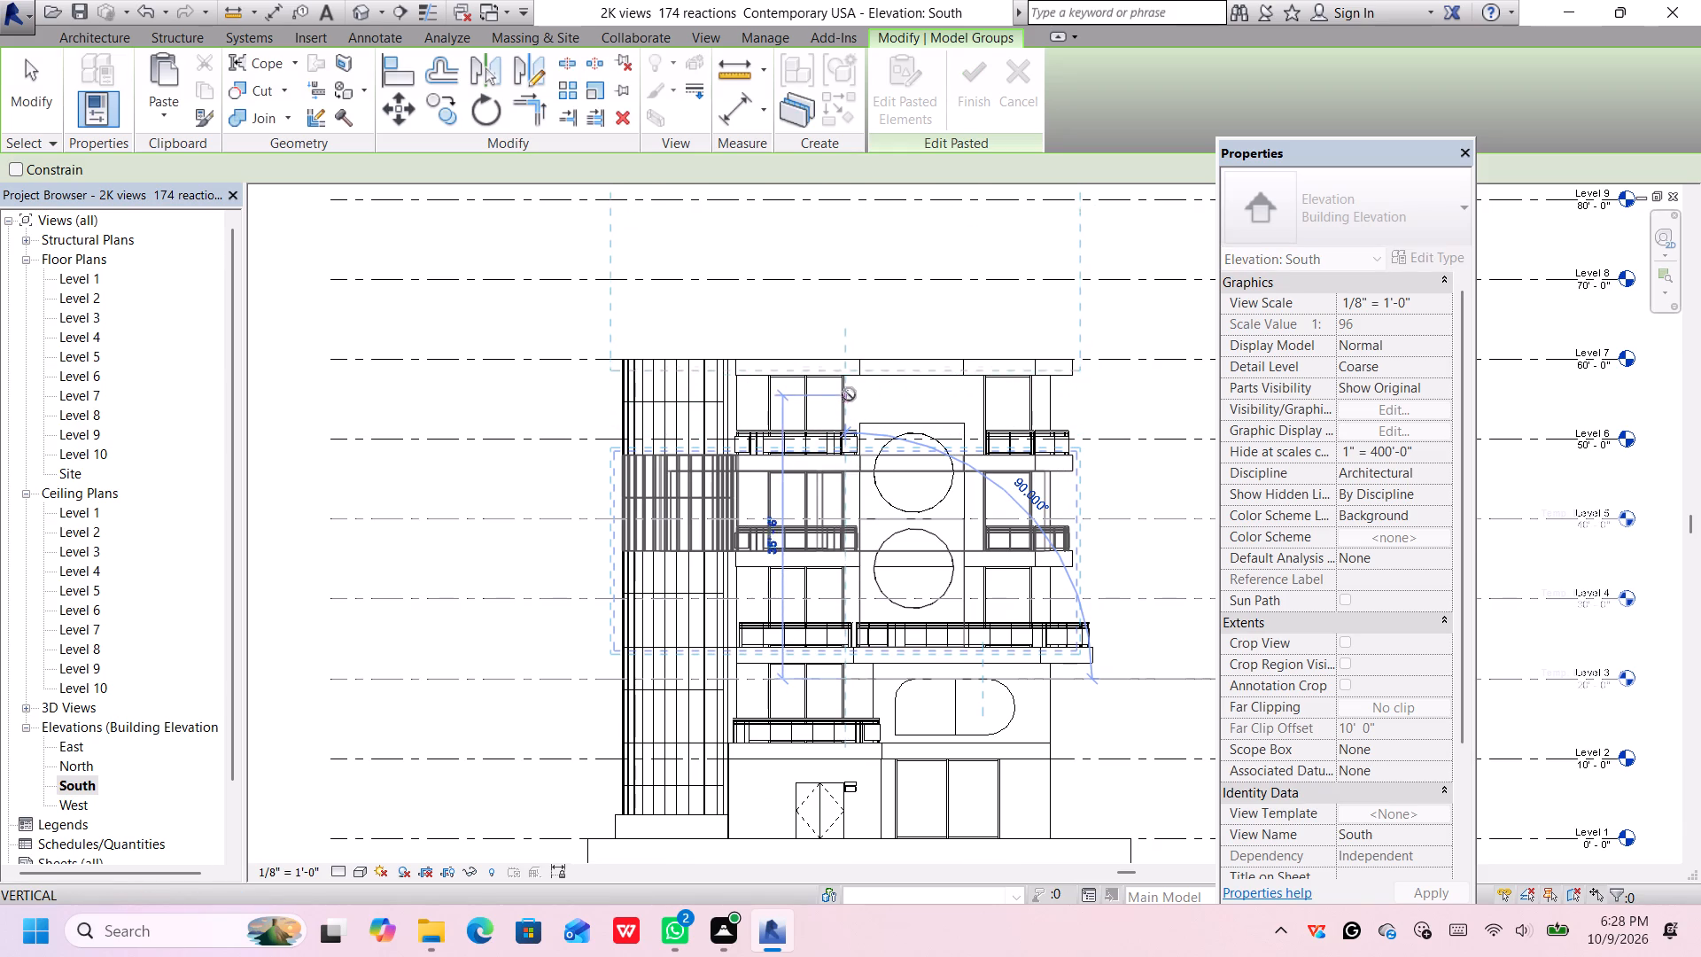
pyautogui.scroll(1, 853, 371)
pyautogui.moveTo(851, 378); pyautogui.dragTo(839, 420, button='middle')
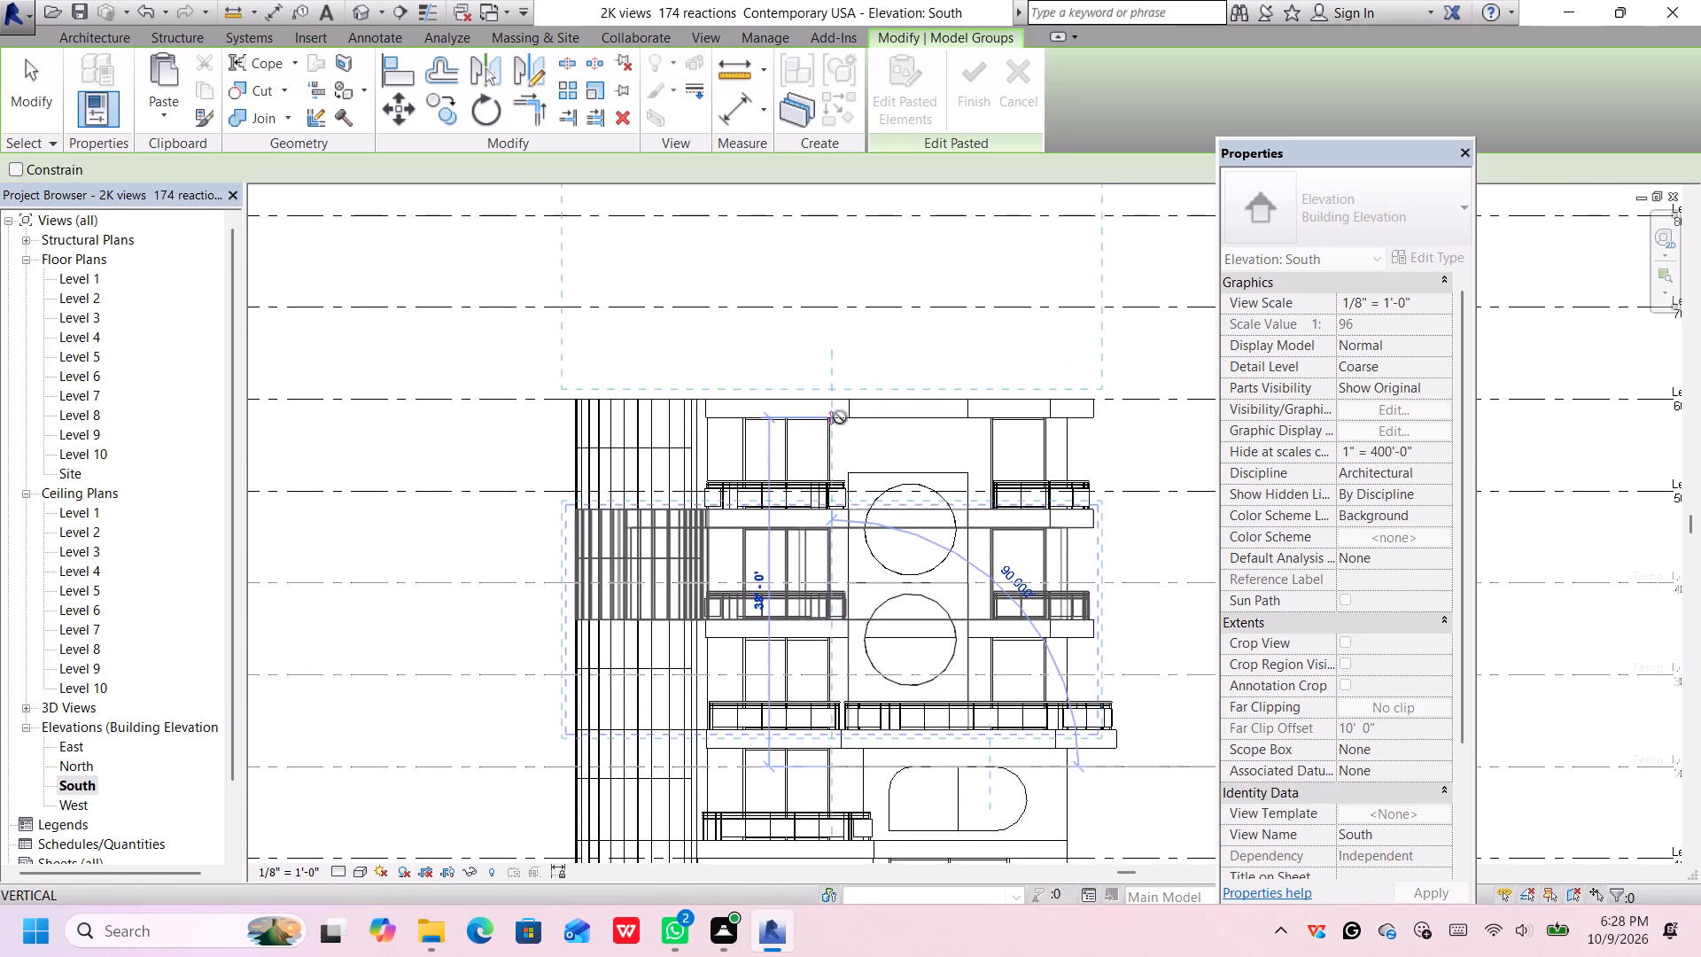
pyautogui.scroll(-3, 842, 413)
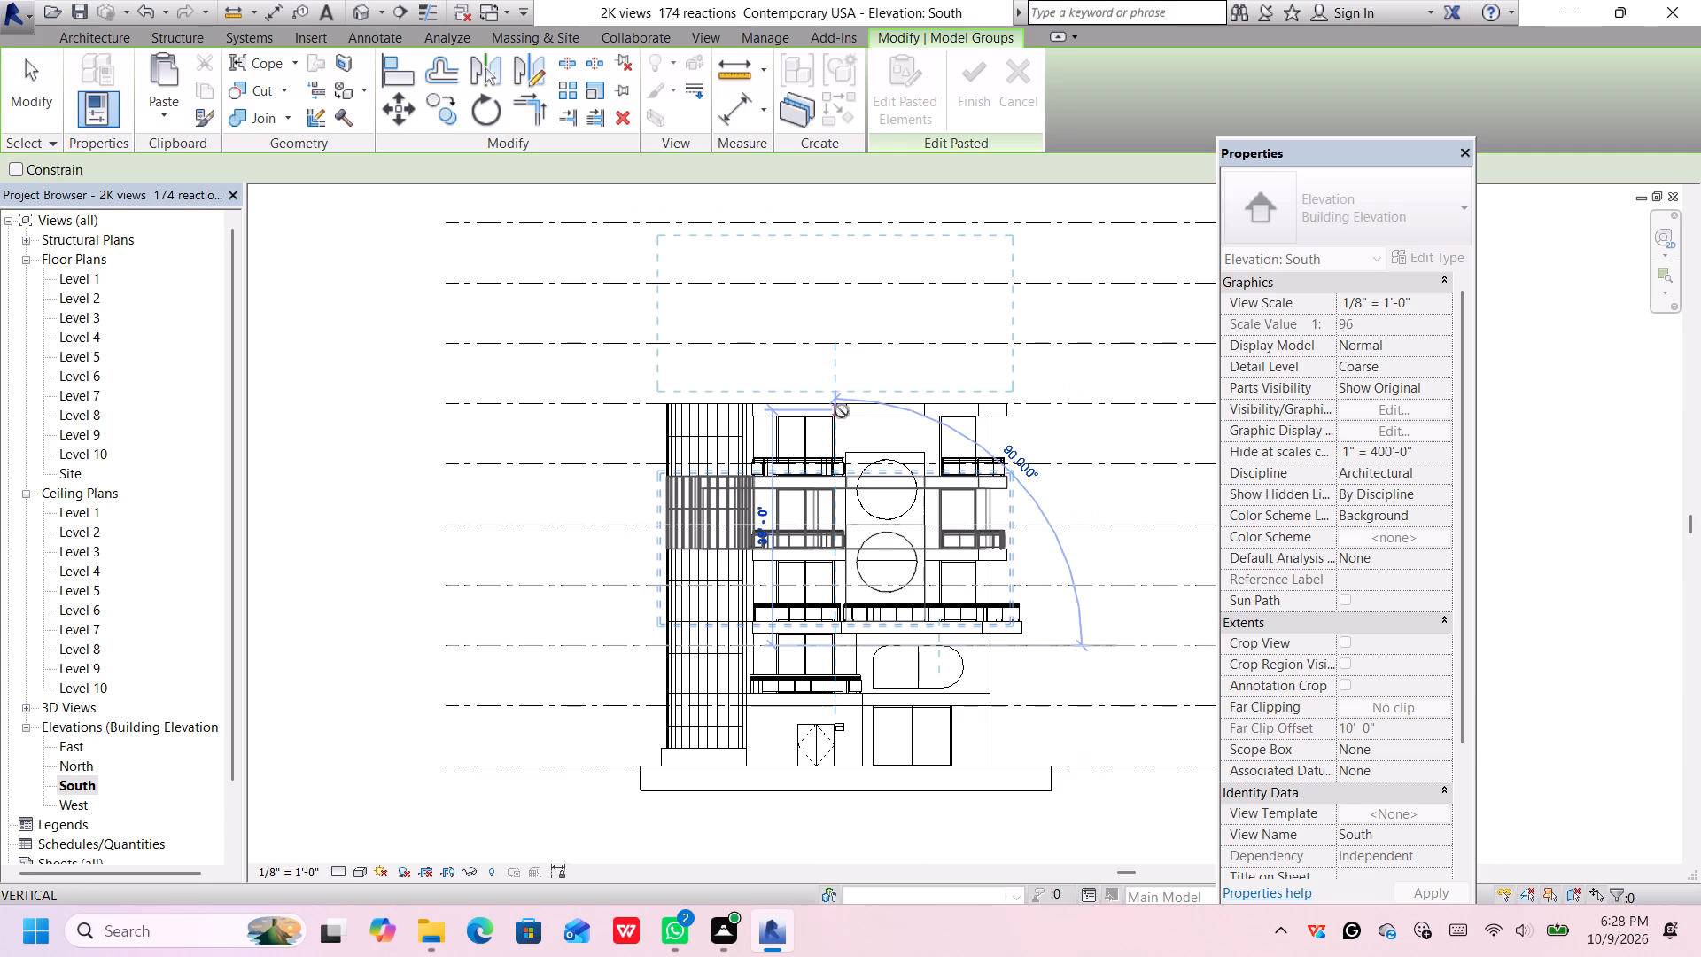
pyautogui.click(839, 426)
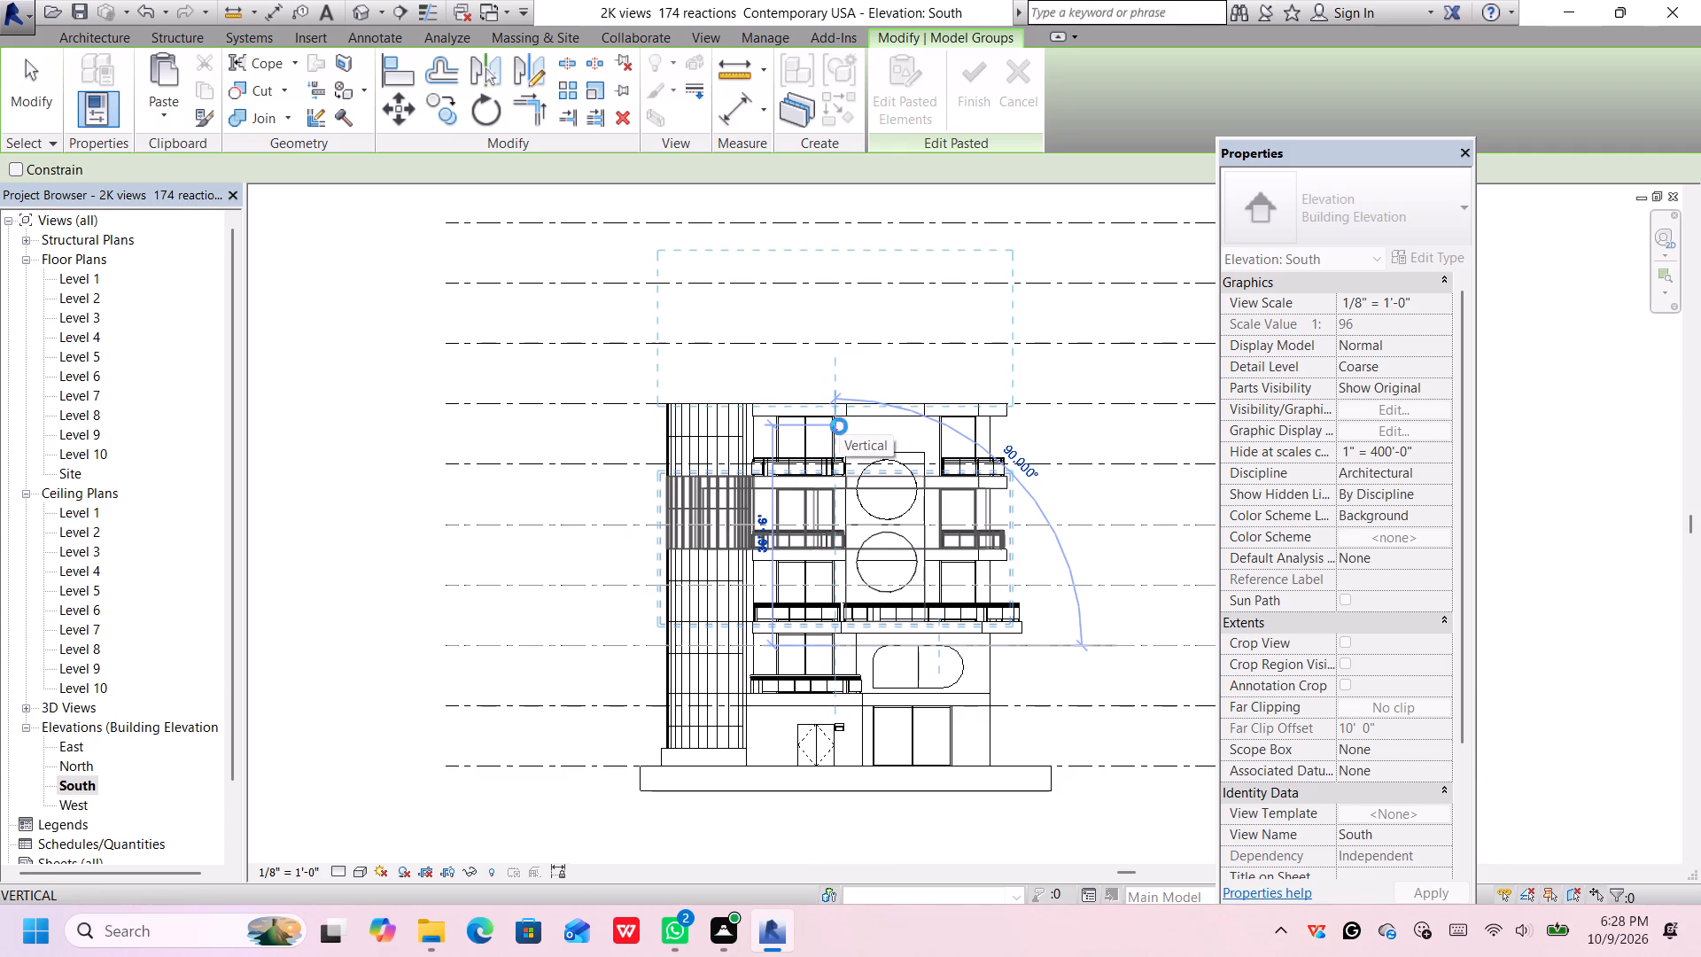
# Nudge the second pasted storey group straight down until it reaches the roof of the current top storey.
pyautogui.press('Down')
pyautogui.press('Down')
pyautogui.press('Down')
pyautogui.press('Down')
pyautogui.press('Down')
pyautogui.press('Down')
pyautogui.press('Down')
pyautogui.press('Down')
pyautogui.press('Down')
pyautogui.press('Down')
pyautogui.press('Down')
pyautogui.press('Down')
pyautogui.press('Down')
pyautogui.press('Down')
pyautogui.press('Down')
pyautogui.press('Down')
pyautogui.press('Down')
pyautogui.press('Down')
pyautogui.press('Down')
pyautogui.press('Down')
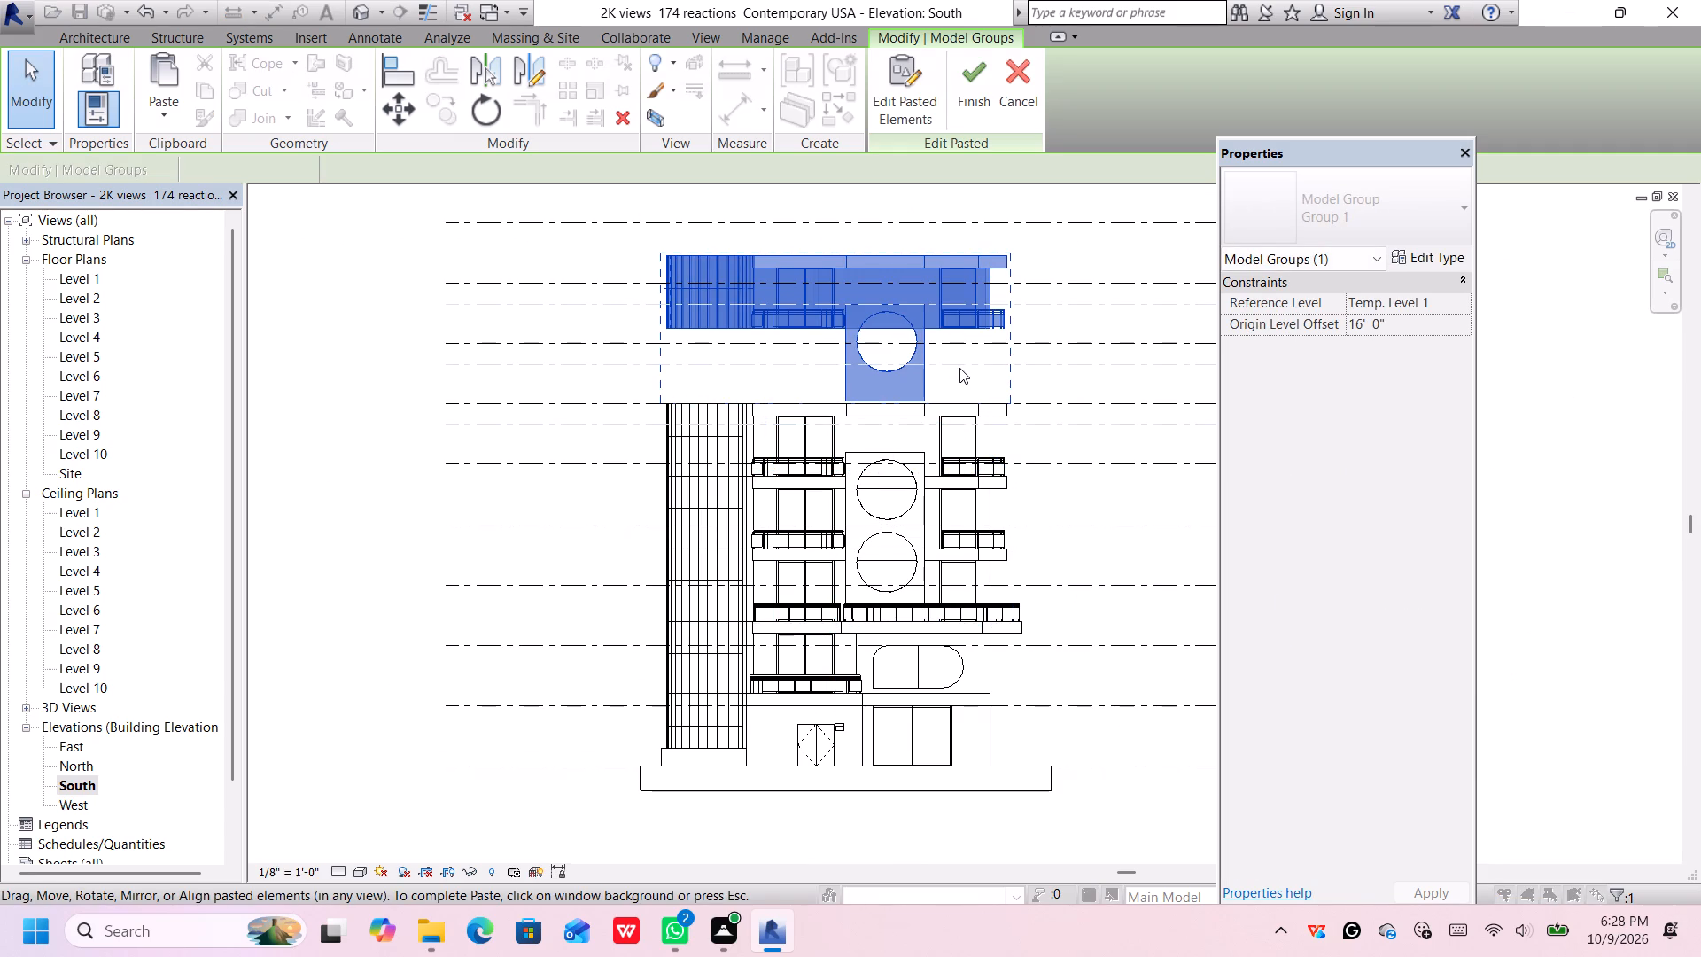
pyautogui.press('Down')
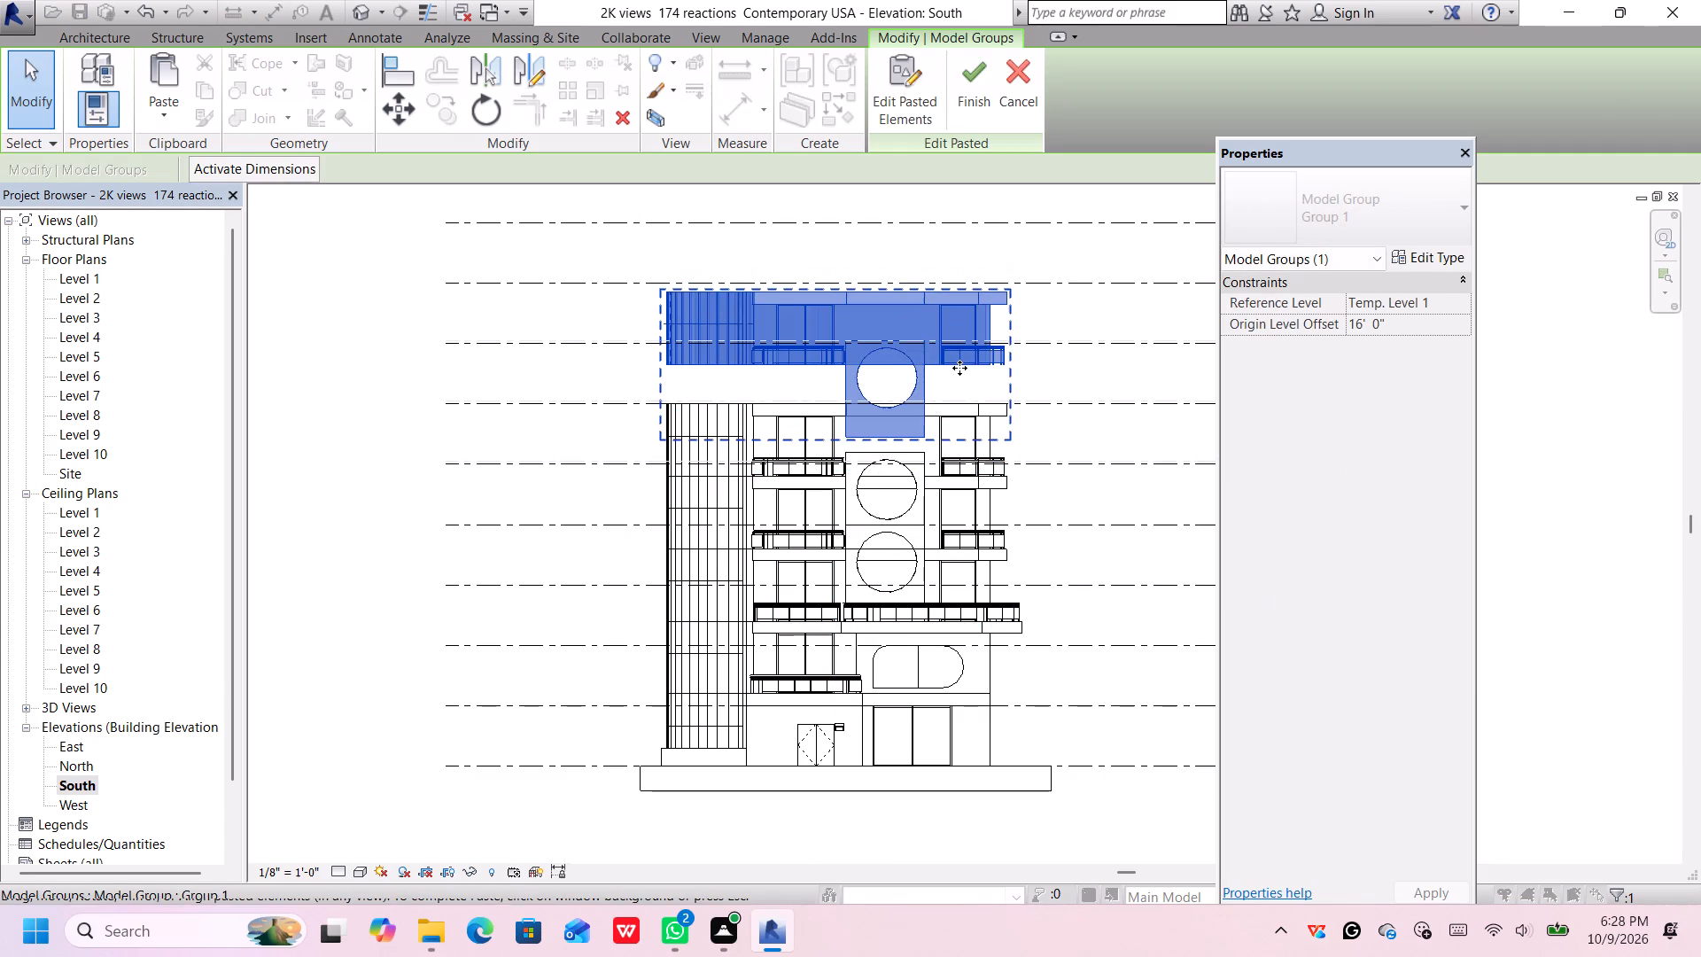
pyautogui.press('Down')
pyautogui.press('Down')
pyautogui.press('Down')
pyautogui.press('Down')
pyautogui.press('Down')
pyautogui.press('Down')
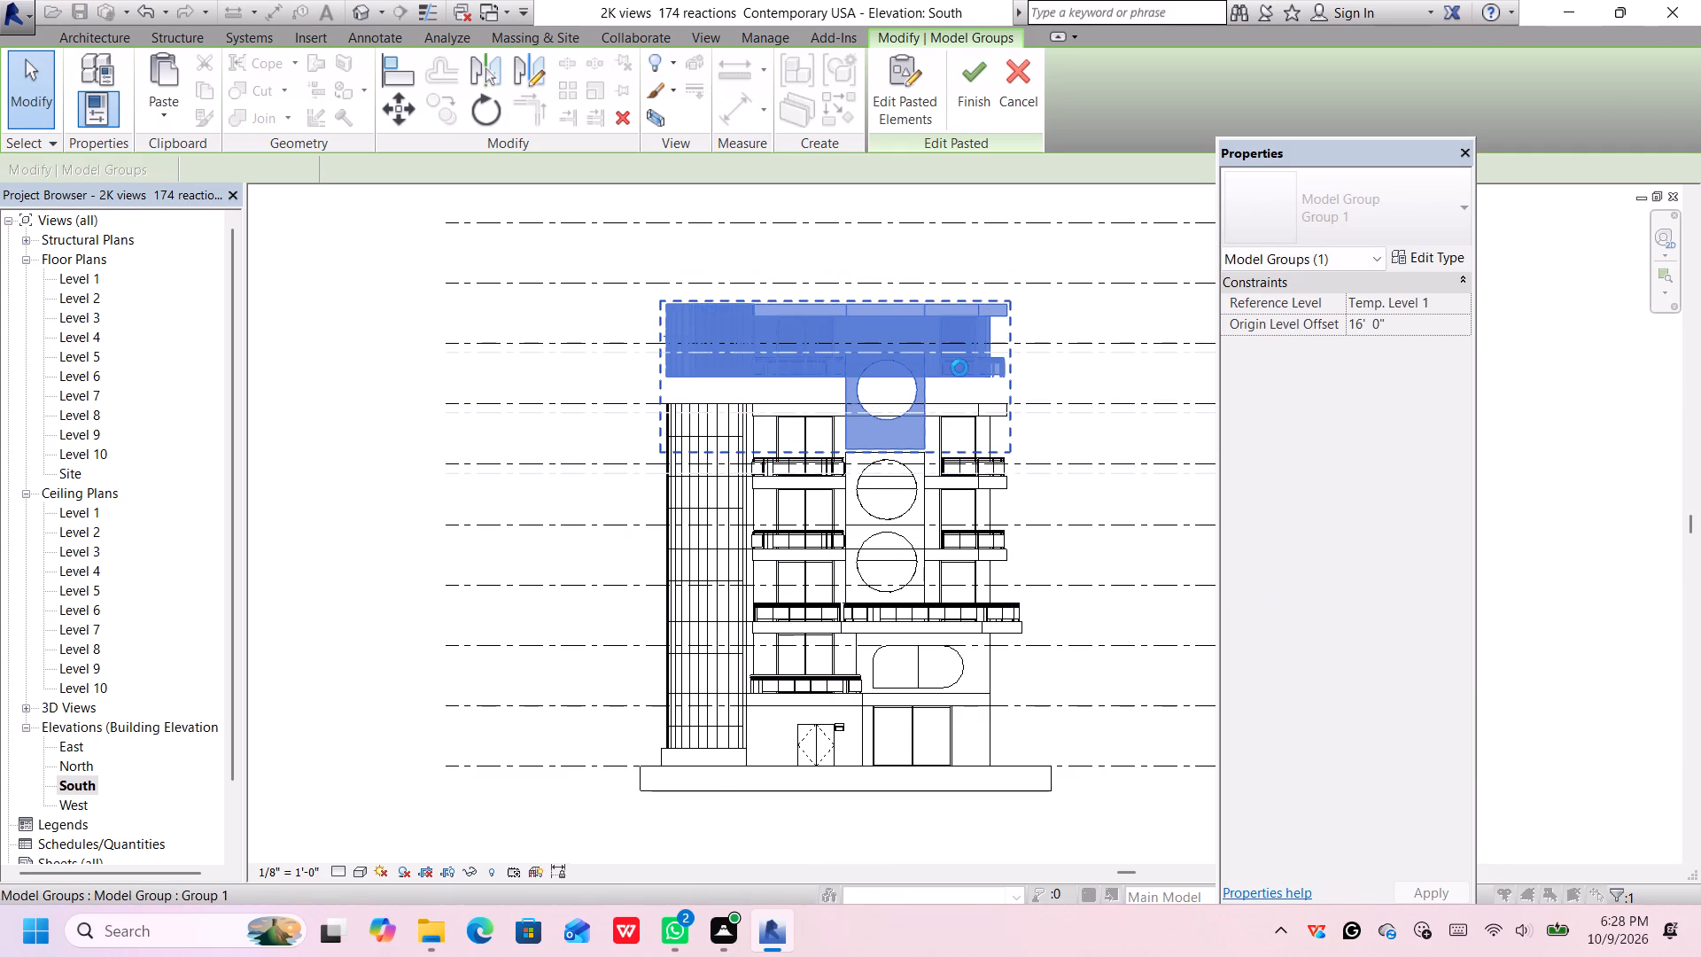
pyautogui.press('Down')
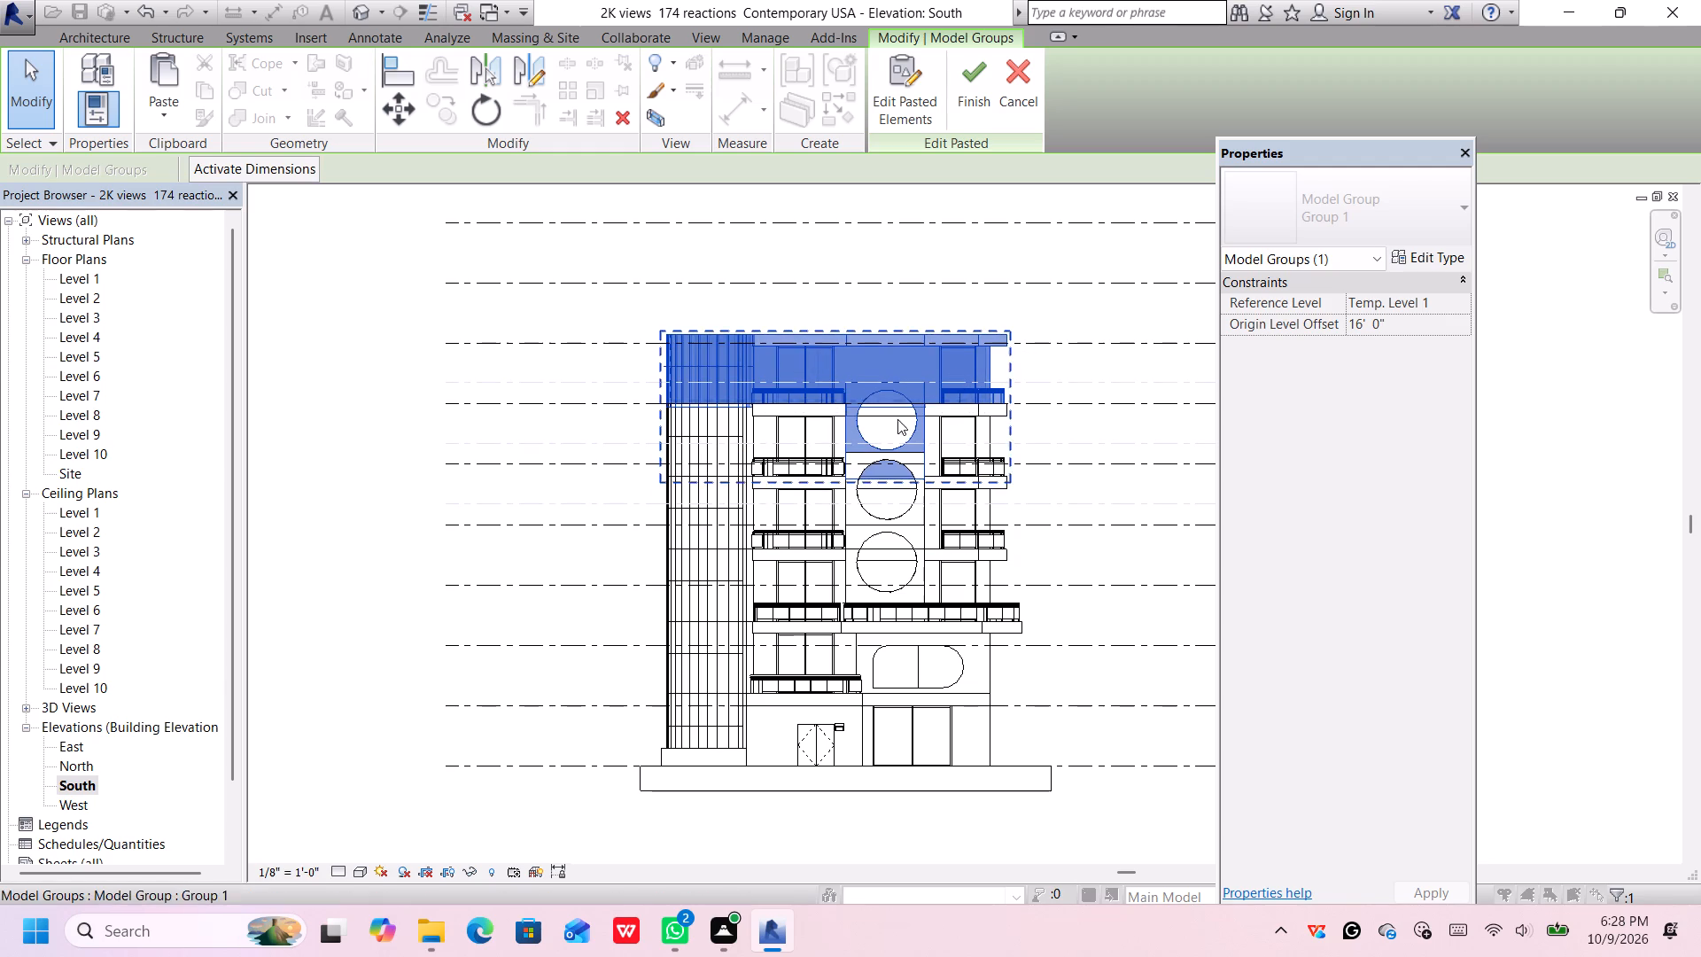
# Fine-adjust the second storey copy's height so its cylinder base meets the roof line below, and complete the paste.
pyautogui.scroll(3, 669, 403)
pyautogui.scroll(-1, 723, 401)
pyautogui.scroll(4, 723, 401)
pyautogui.press('Up')
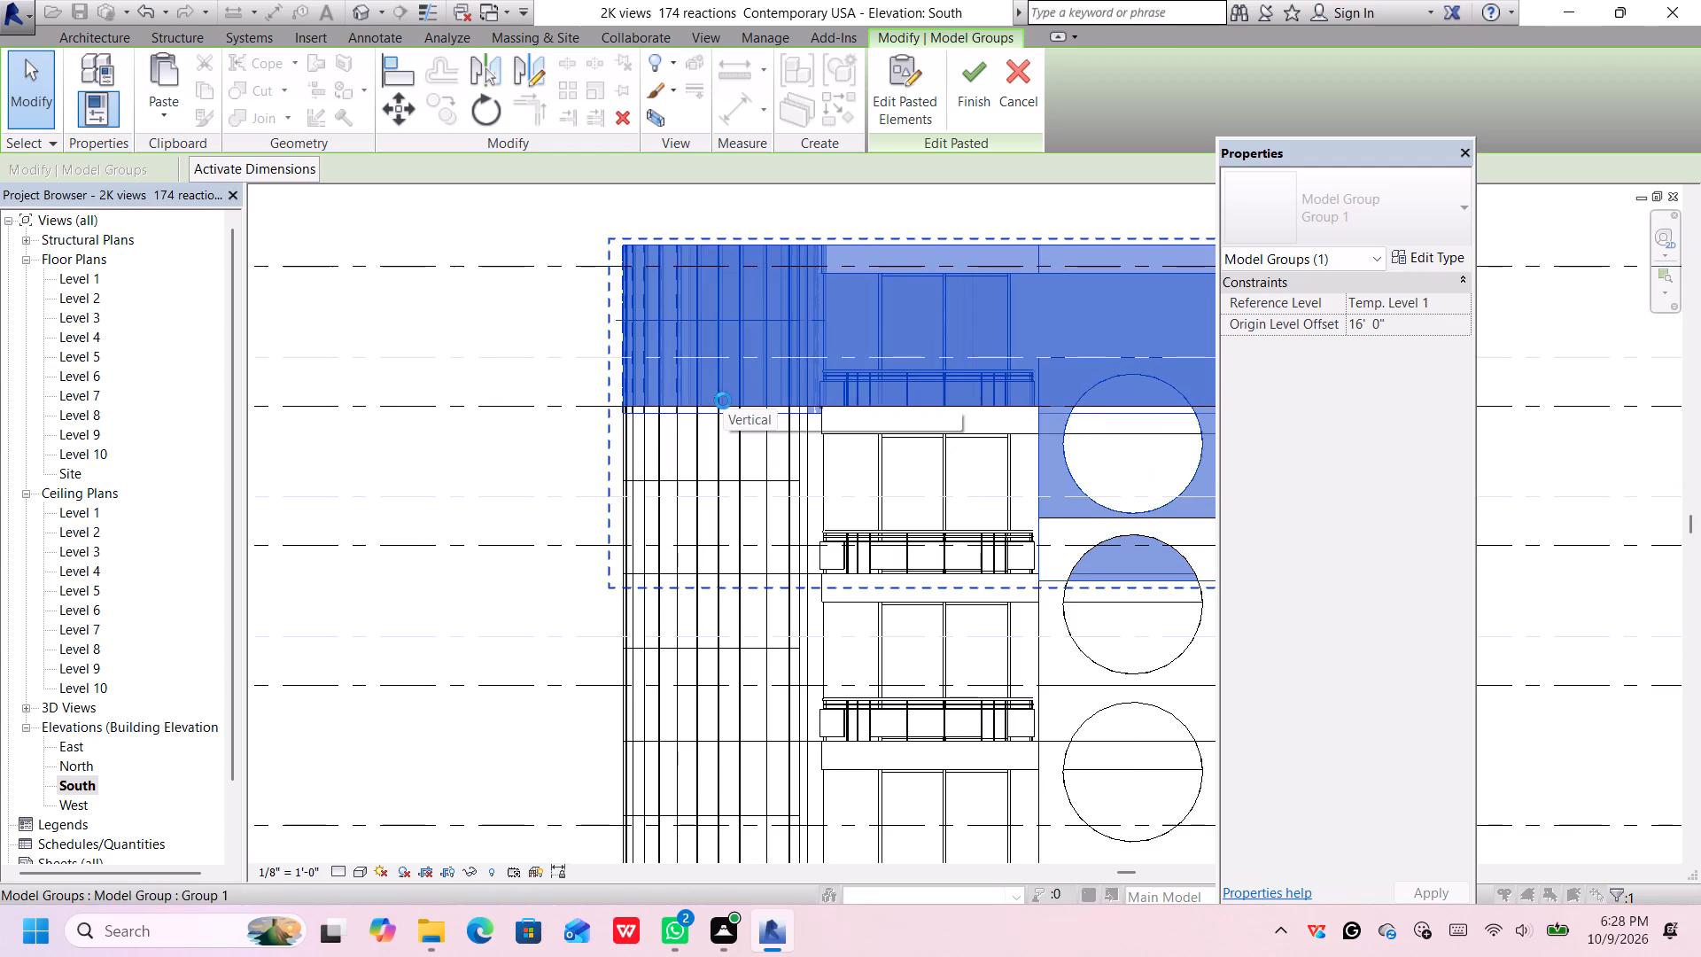
pyautogui.press('Up')
pyautogui.scroll(2, 731, 404)
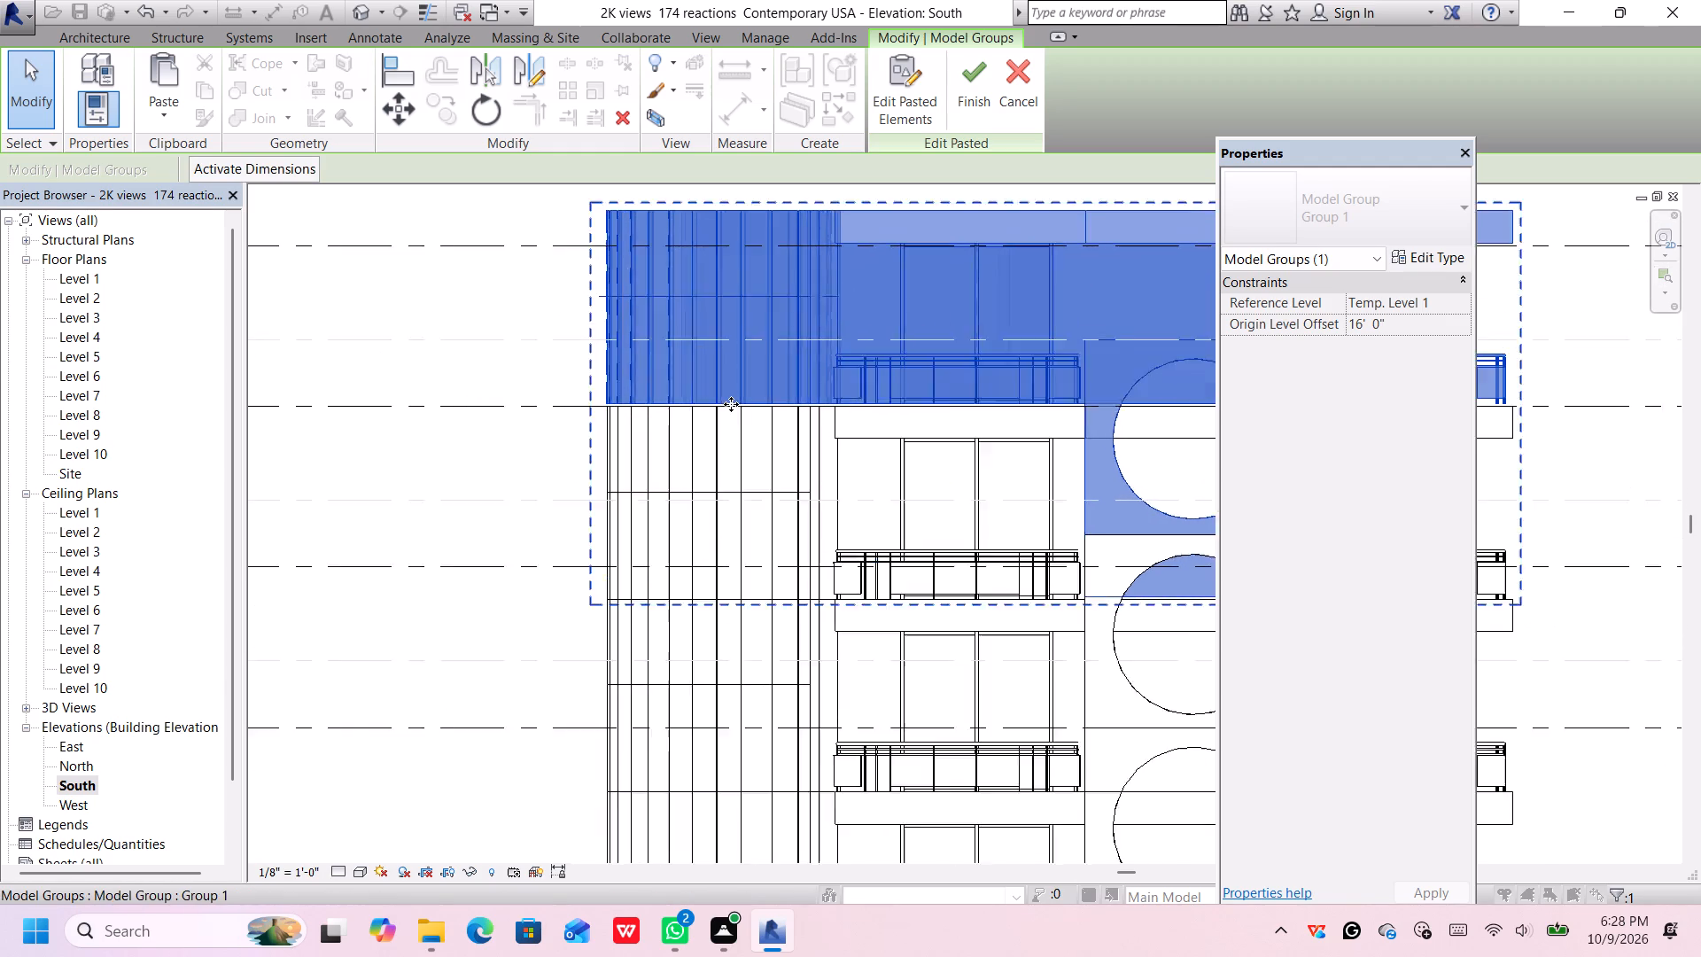
pyautogui.scroll(4, 731, 404)
pyautogui.press('Down')
pyautogui.scroll(-1, 473, 399)
pyautogui.scroll(2, 465, 406)
pyautogui.scroll(-2, 452, 412)
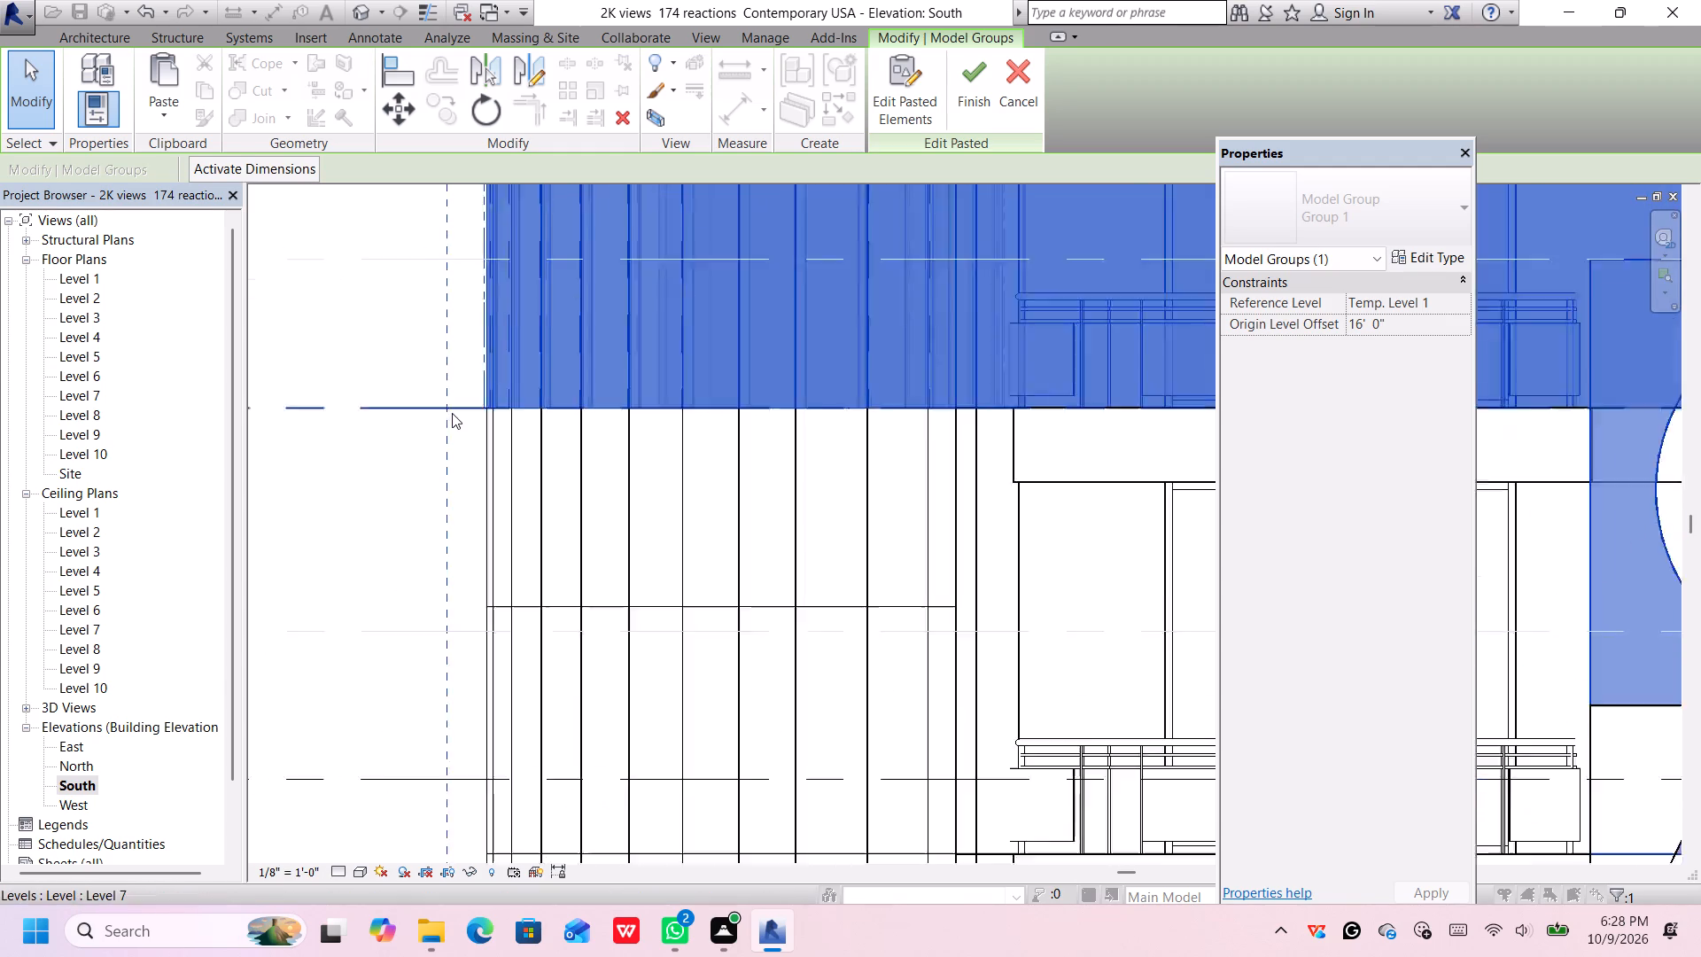
pyautogui.scroll(-4, 452, 413)
pyautogui.scroll(-3, 618, 346)
pyautogui.scroll(-1, 782, 240)
pyautogui.scroll(1, 782, 239)
pyautogui.scroll(-1, 782, 239)
pyautogui.click(813, 222)
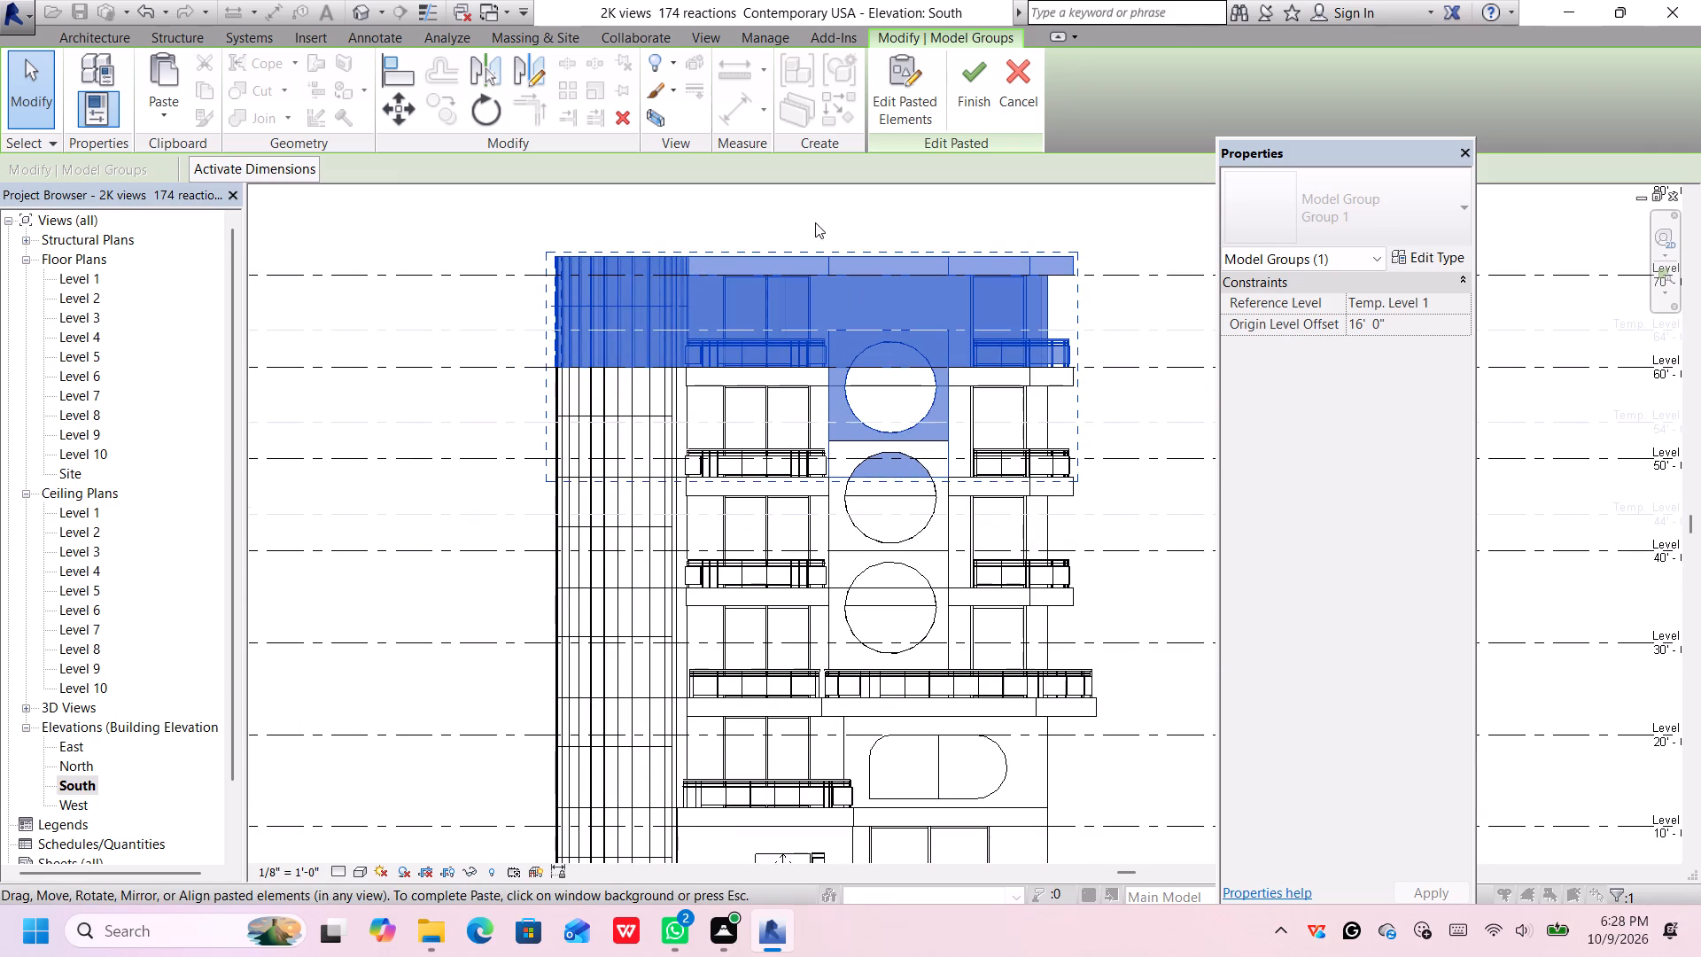
pyautogui.scroll(1, 1084, 370)
pyautogui.scroll(-3, 1109, 382)
pyautogui.scroll(3, 1112, 390)
pyautogui.scroll(-1, 1113, 408)
pyautogui.click(936, 530)
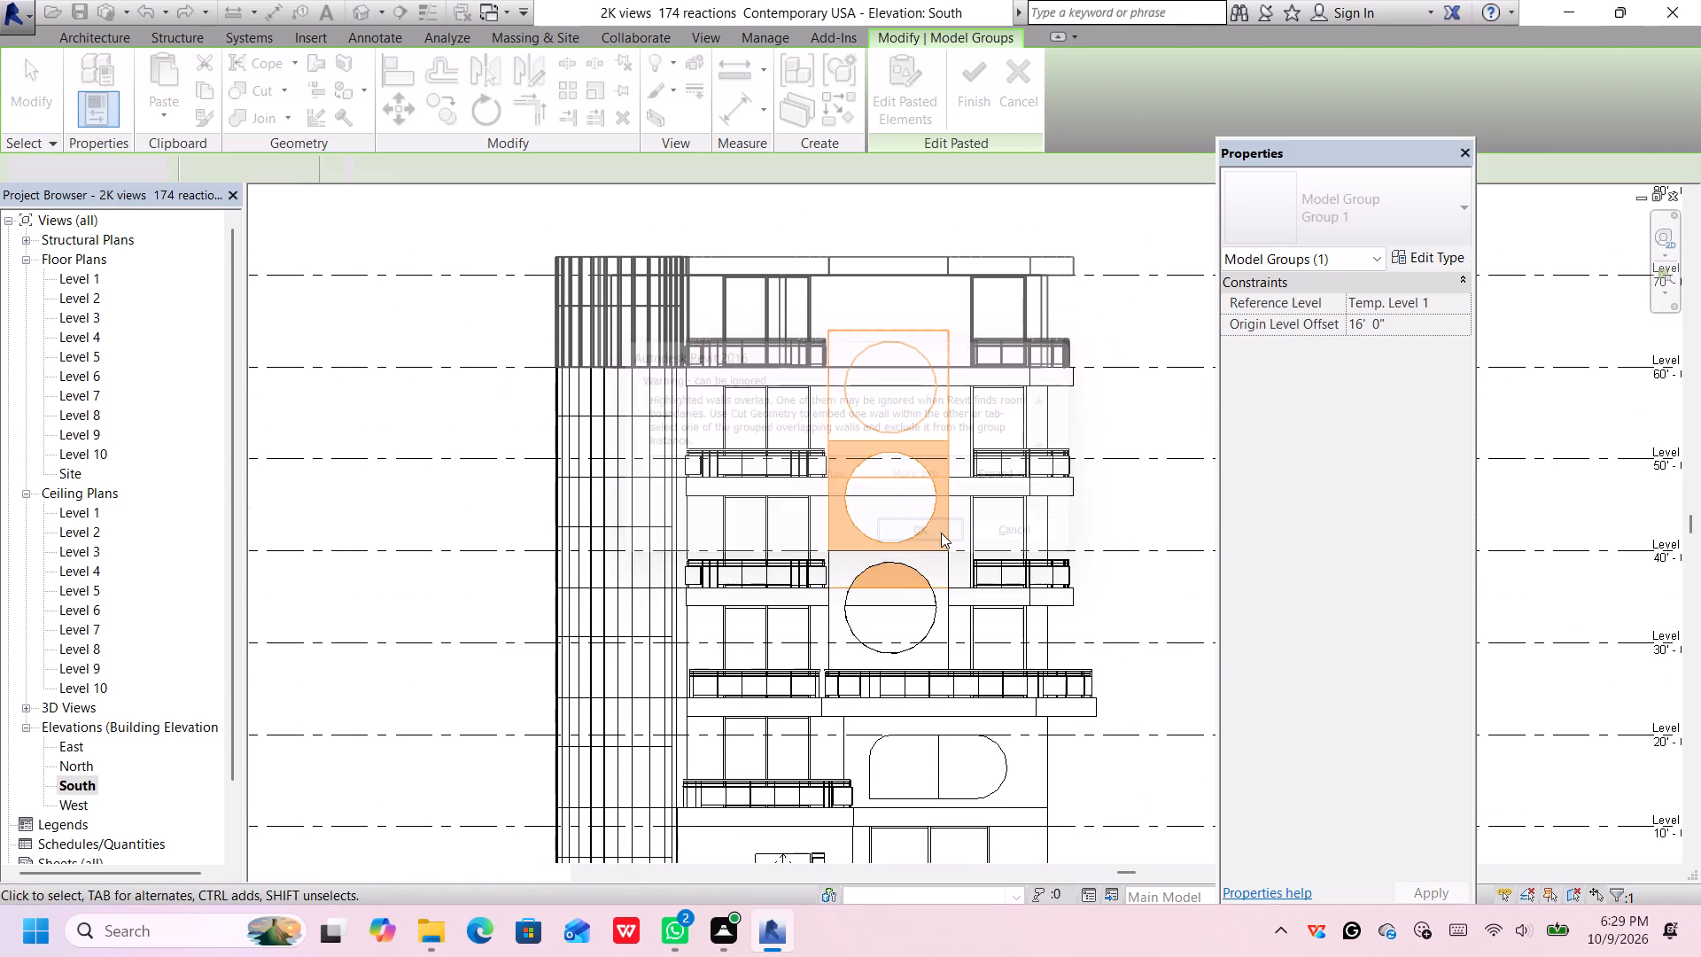
# Paste a third copy of the storey group vertically above the tower, about 47 ft above the original group.
pyautogui.scroll(1, 1123, 440)
pyautogui.scroll(-2, 1123, 440)
pyautogui.scroll(2, 1122, 440)
pyautogui.scroll(-4, 1122, 441)
pyautogui.moveTo(1113, 444); pyautogui.dragTo(993, 439, button='middle')
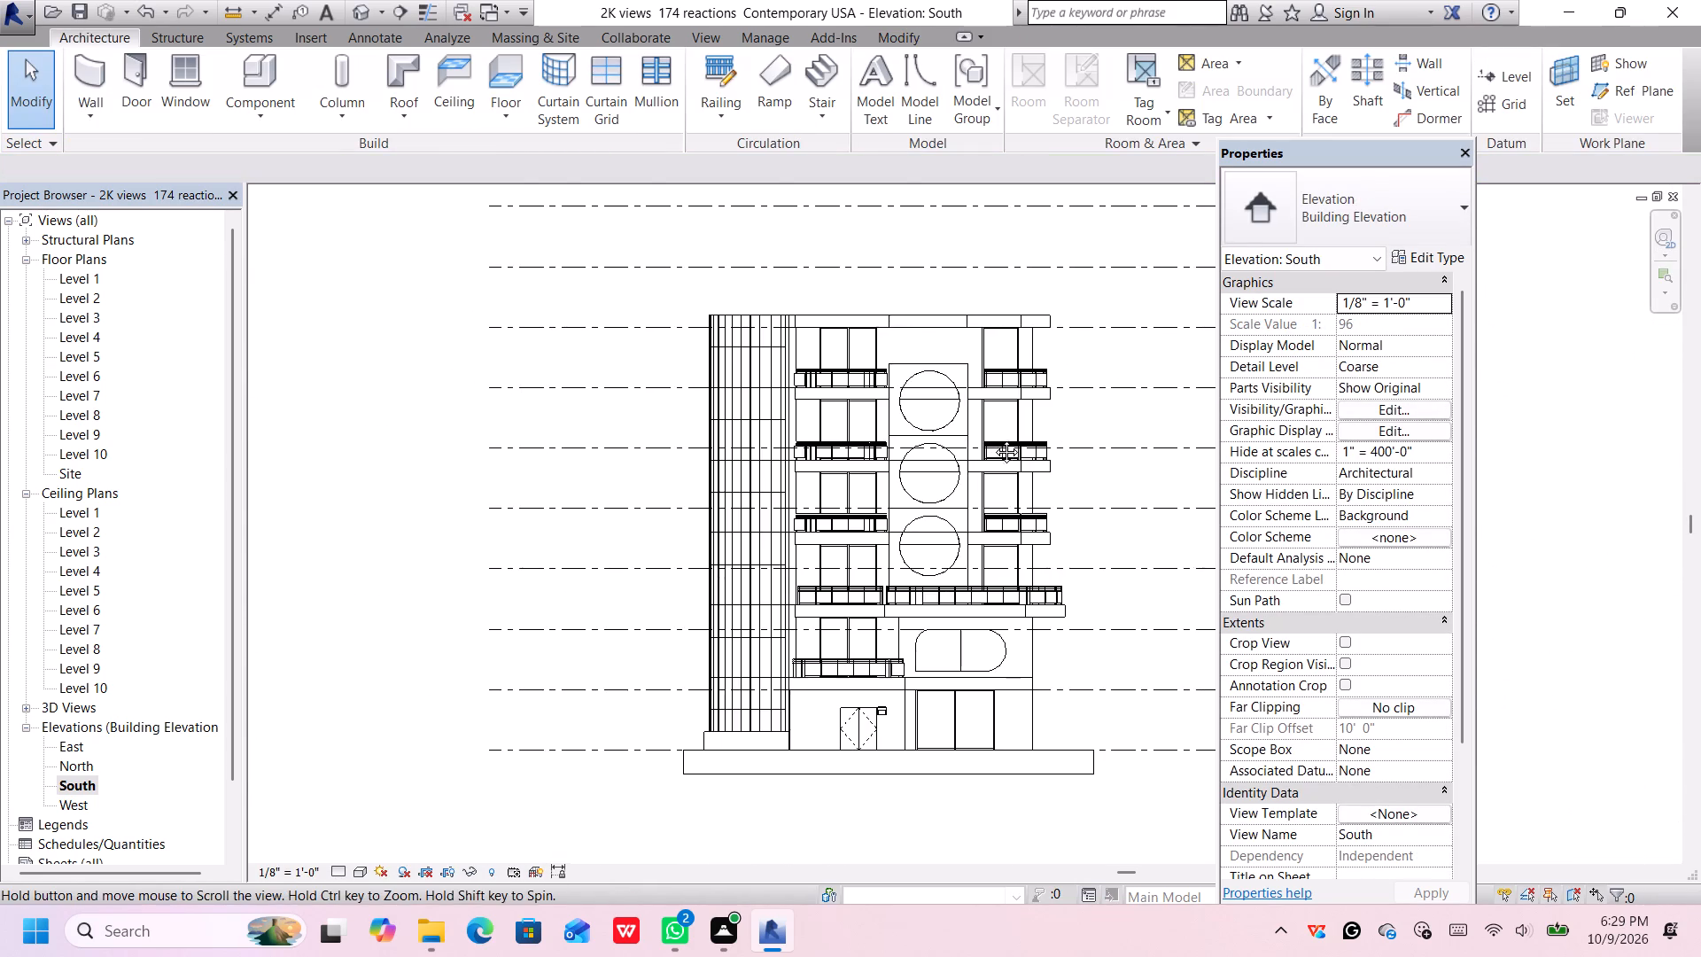
pyautogui.moveTo(993, 439); pyautogui.dragTo(967, 438, button='middle')
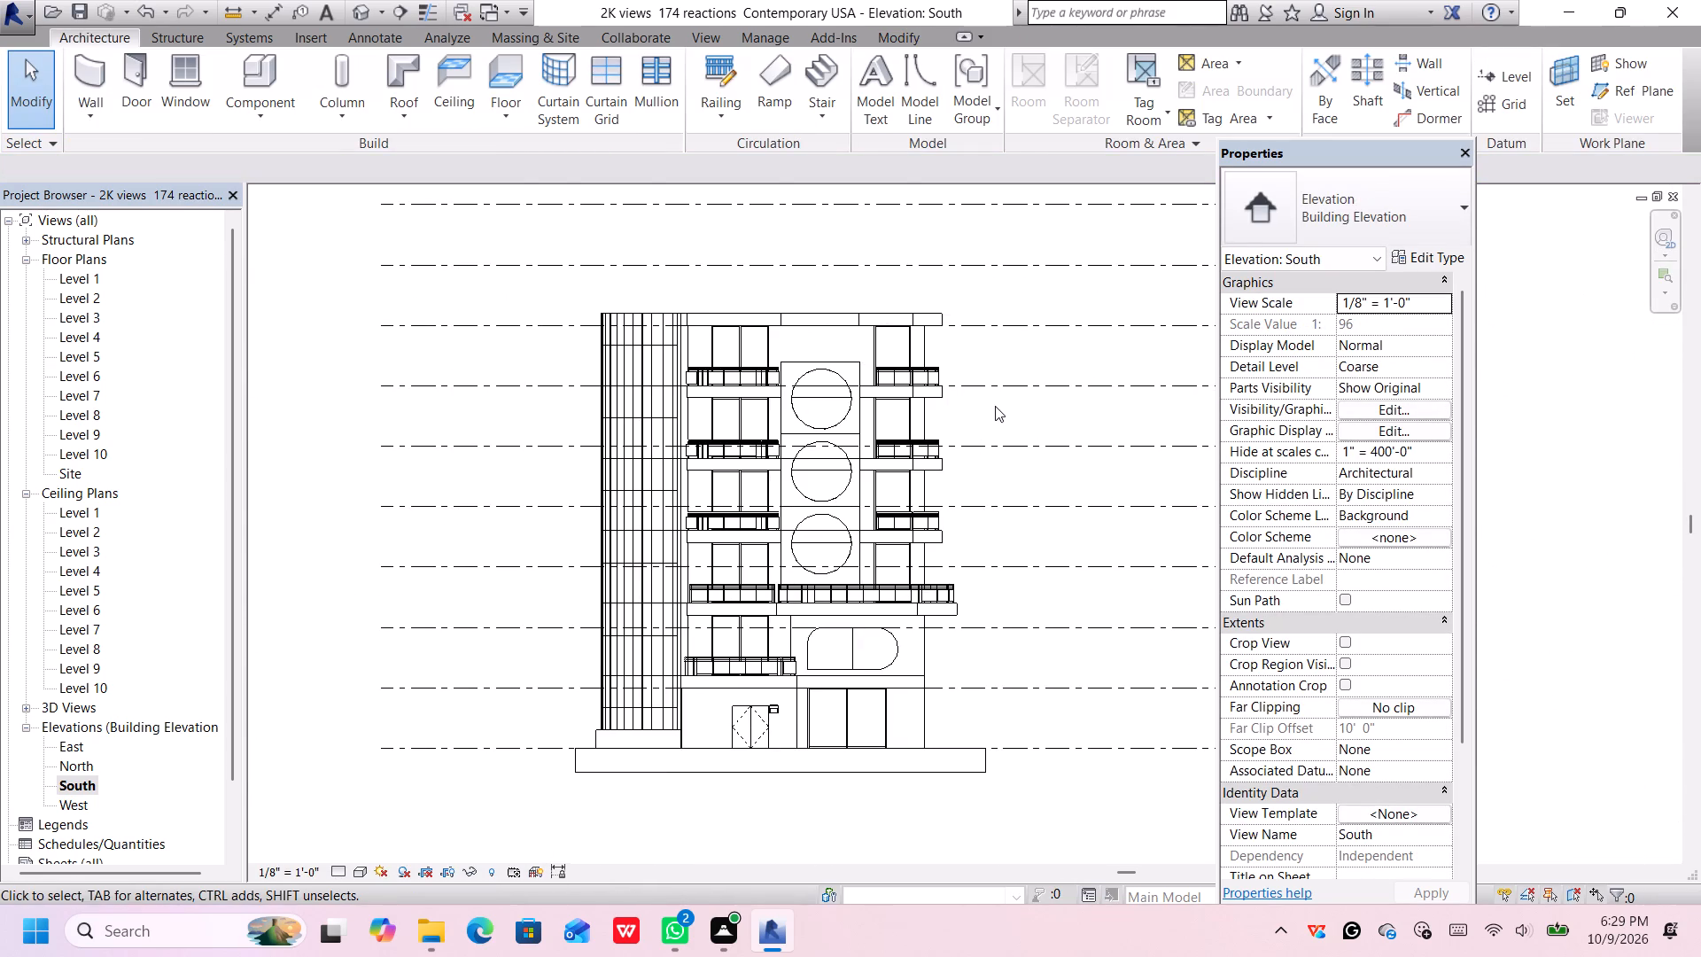
pyautogui.hotkey('ctrl', 'v')
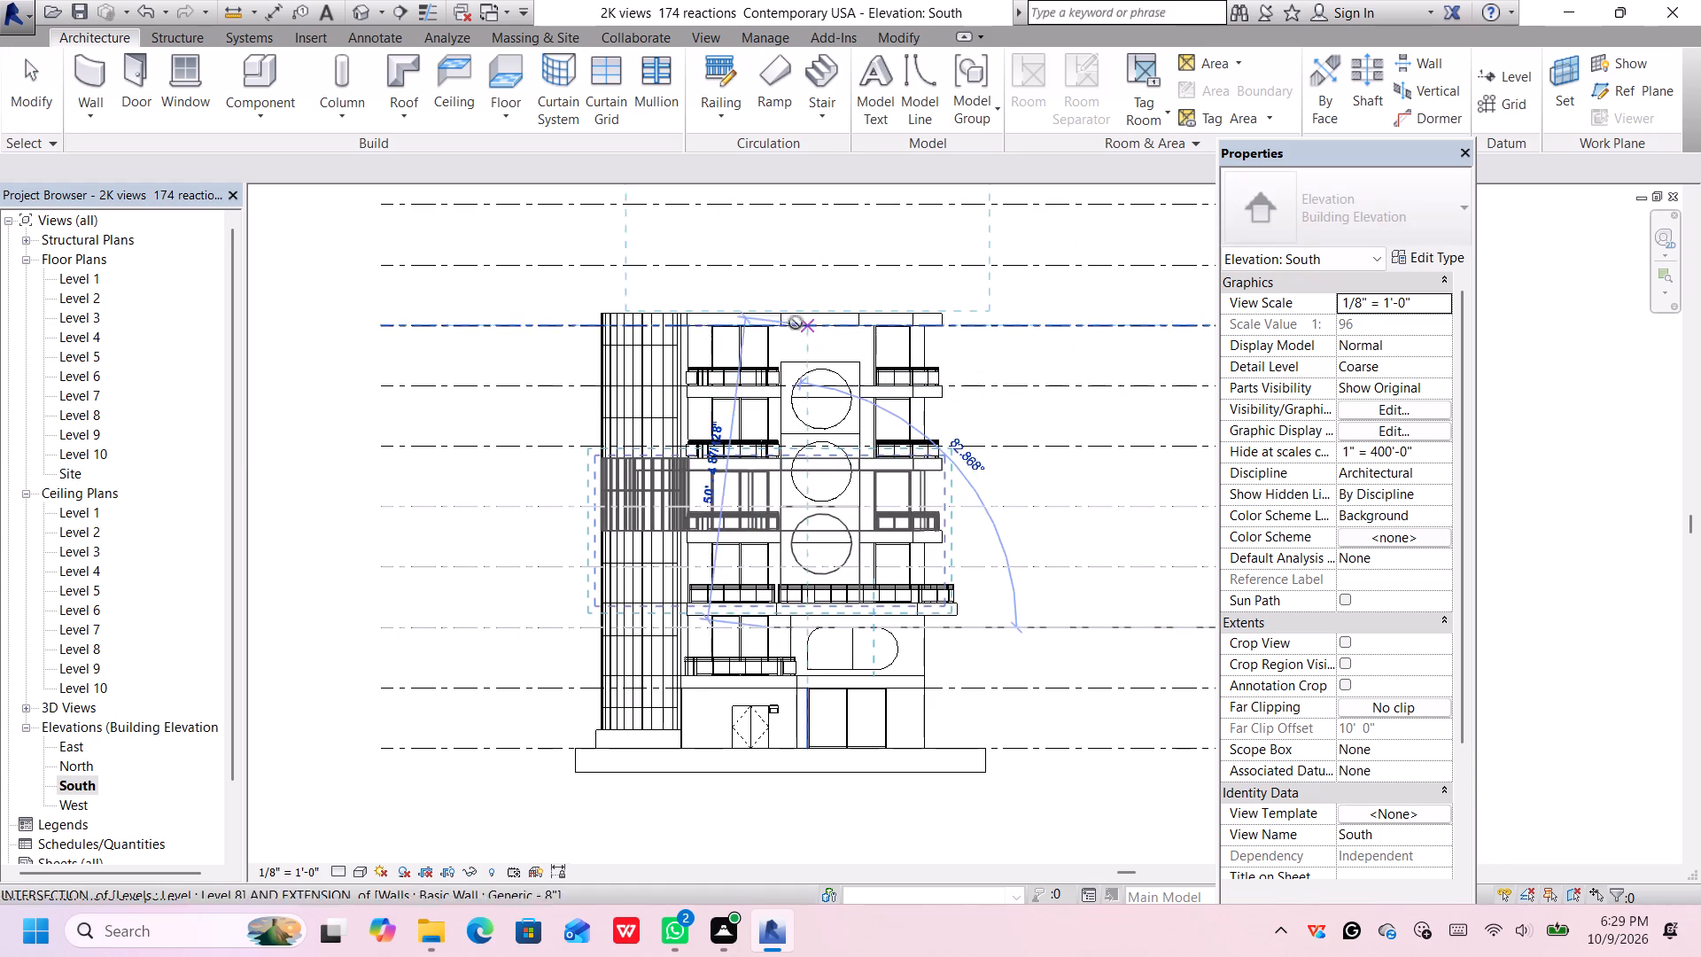
pyautogui.moveTo(782, 322); pyautogui.dragTo(781, 404, button='middle')
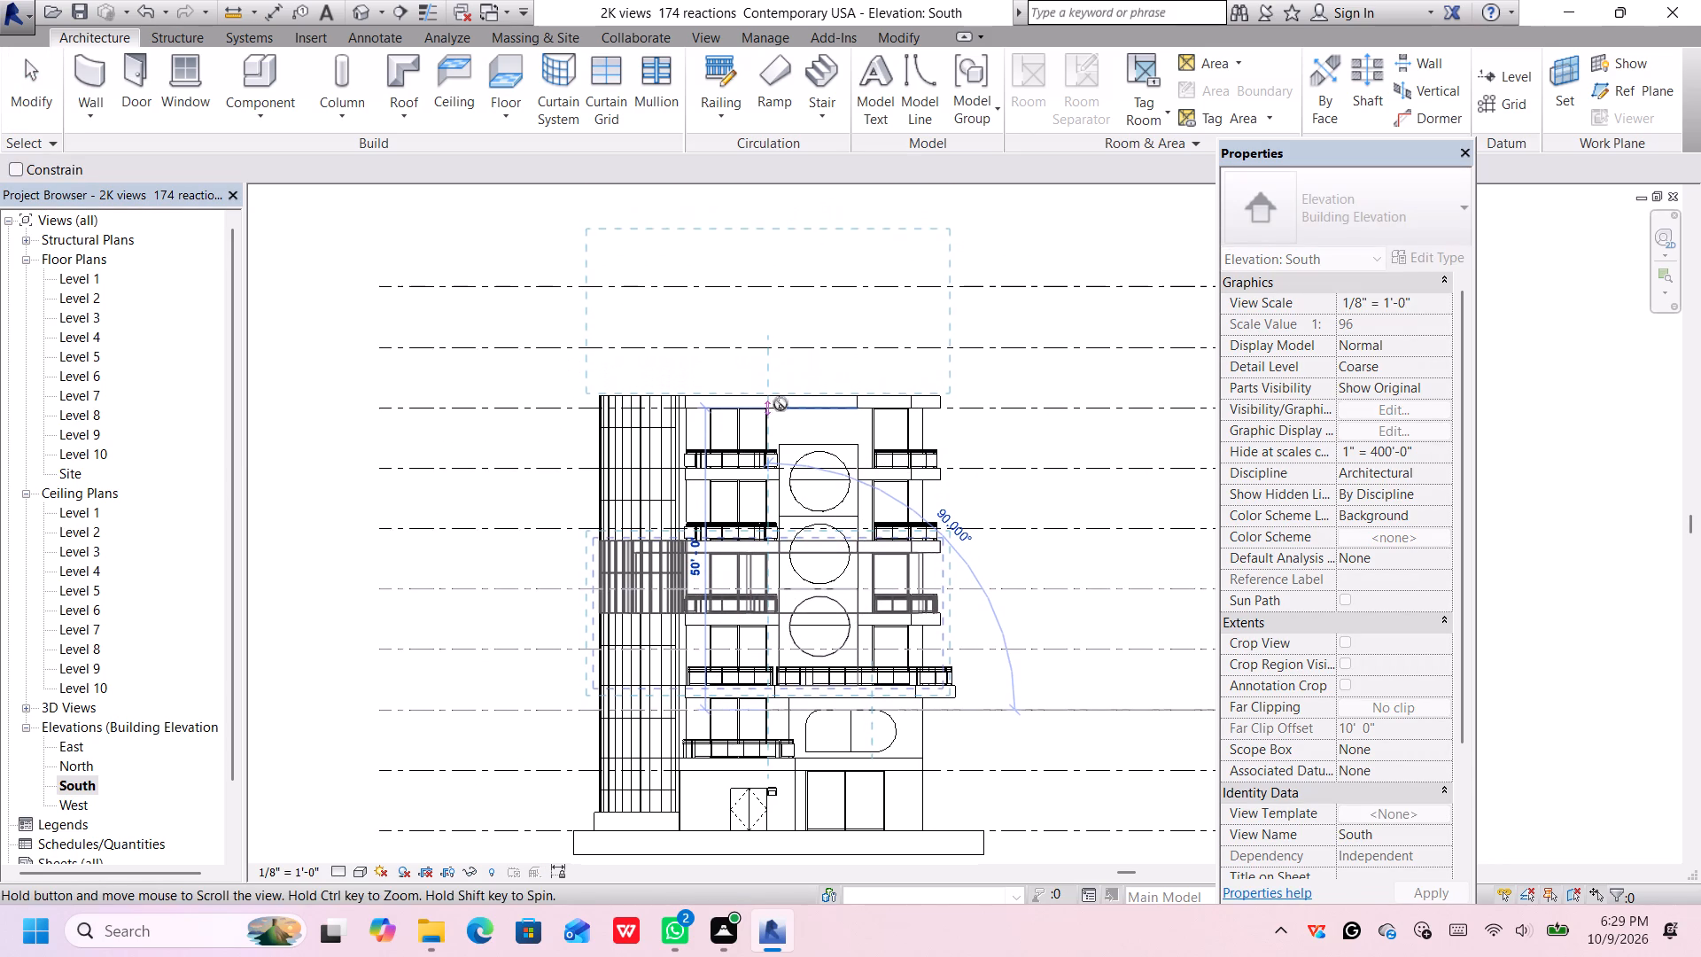
pyautogui.moveTo(781, 404); pyautogui.dragTo(781, 401, button='middle')
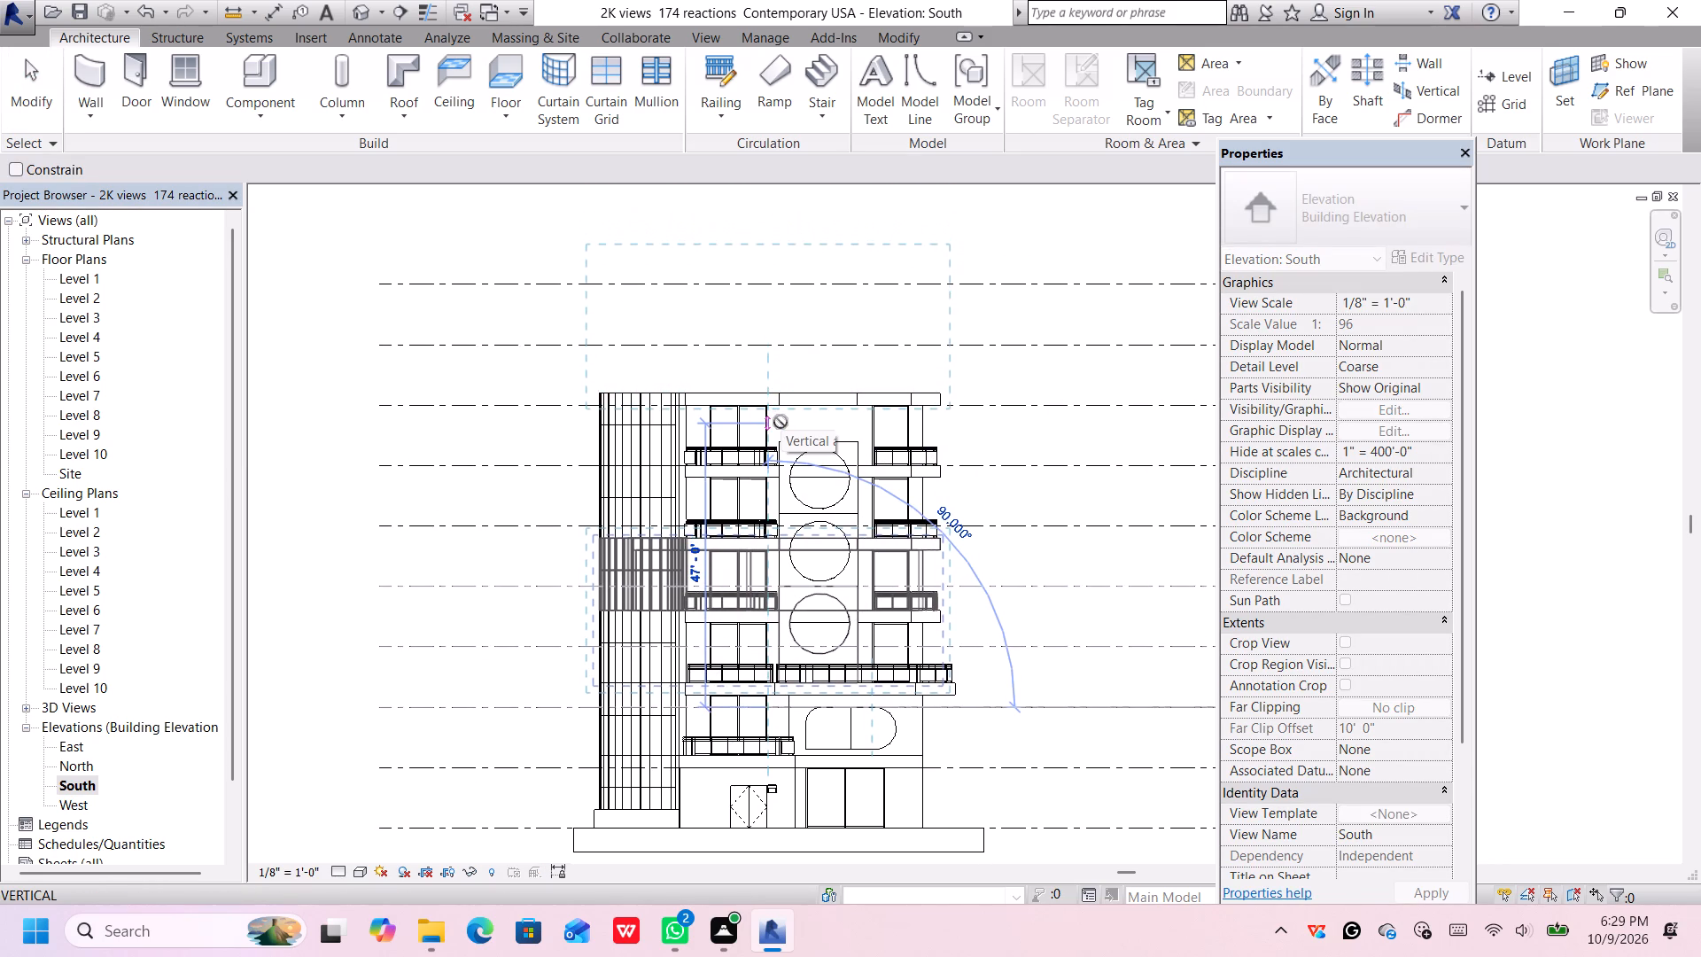
pyautogui.click(781, 422)
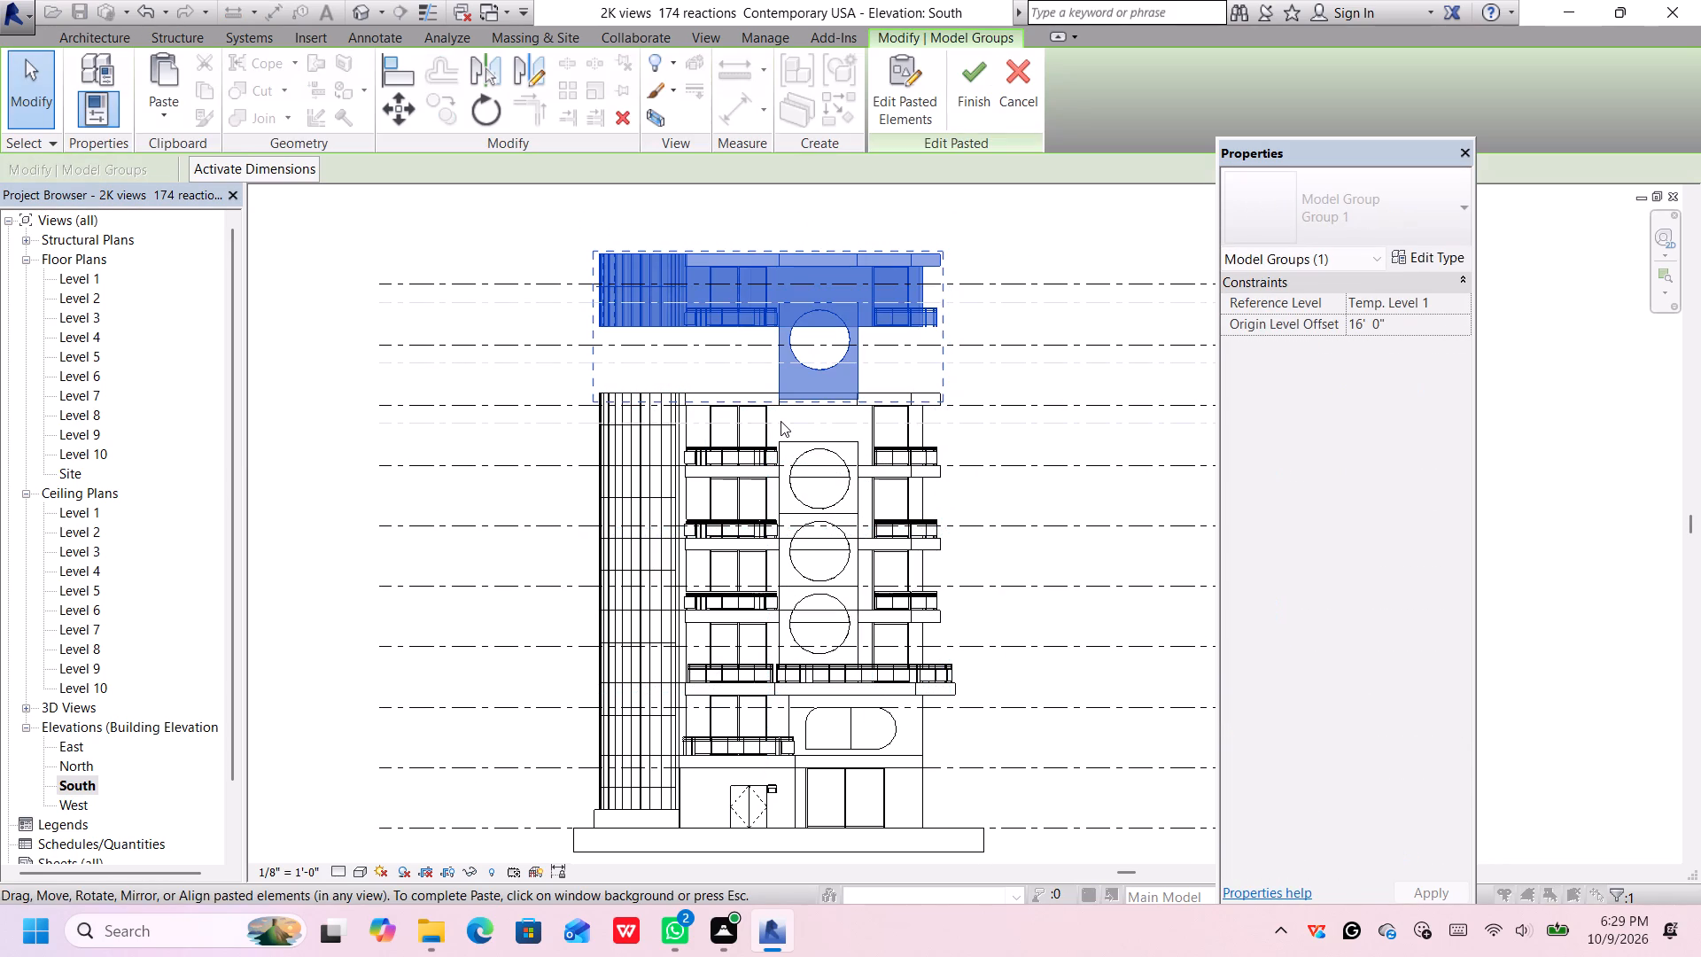
# Nudge the third pasted storey group straight down until it is just above the tower's roof.
pyautogui.press('Down')
pyautogui.press('Down')
pyautogui.press('Down')
pyautogui.press('Down')
pyautogui.press('Down')
pyautogui.press('Down')
pyautogui.press('Down')
pyautogui.press('Down')
pyautogui.press('Down')
pyautogui.press('Down')
pyautogui.press('Down')
pyautogui.press('Down')
pyautogui.press('Down')
pyautogui.press('Down')
pyautogui.press('Down')
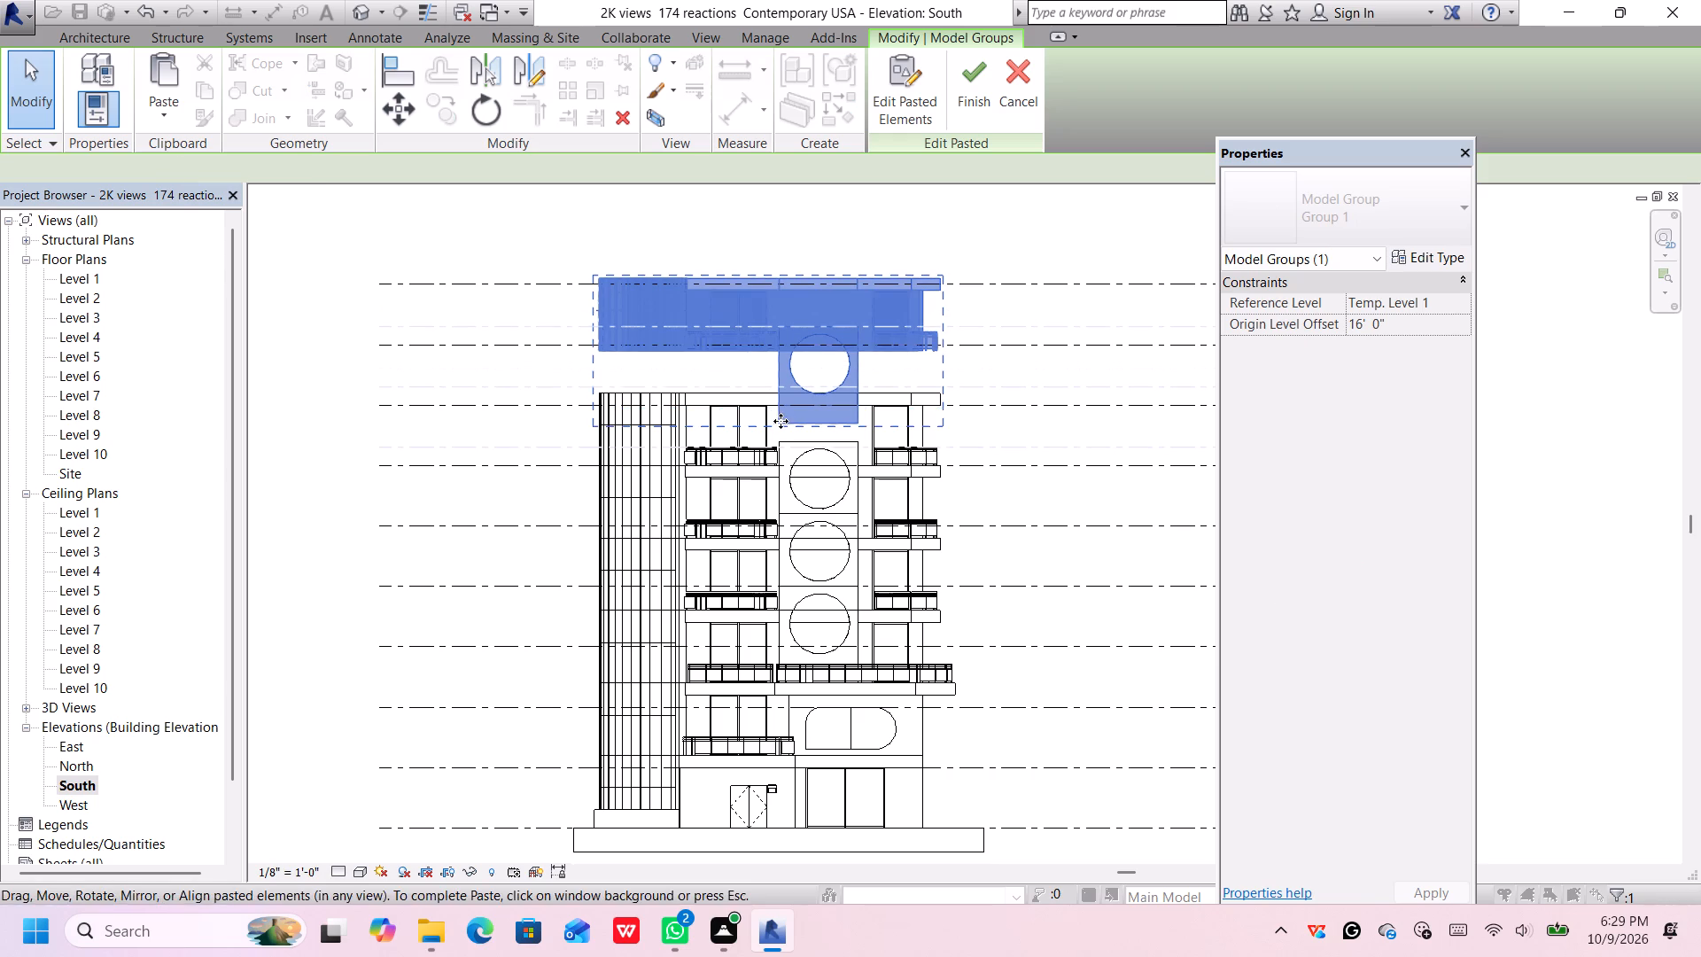
pyautogui.press('Down')
pyautogui.press('Down')
pyautogui.press('Down')
pyautogui.press('Down')
pyautogui.press('Down')
pyautogui.press('Down')
pyautogui.press('Down')
pyautogui.press('Down')
pyautogui.press('Down')
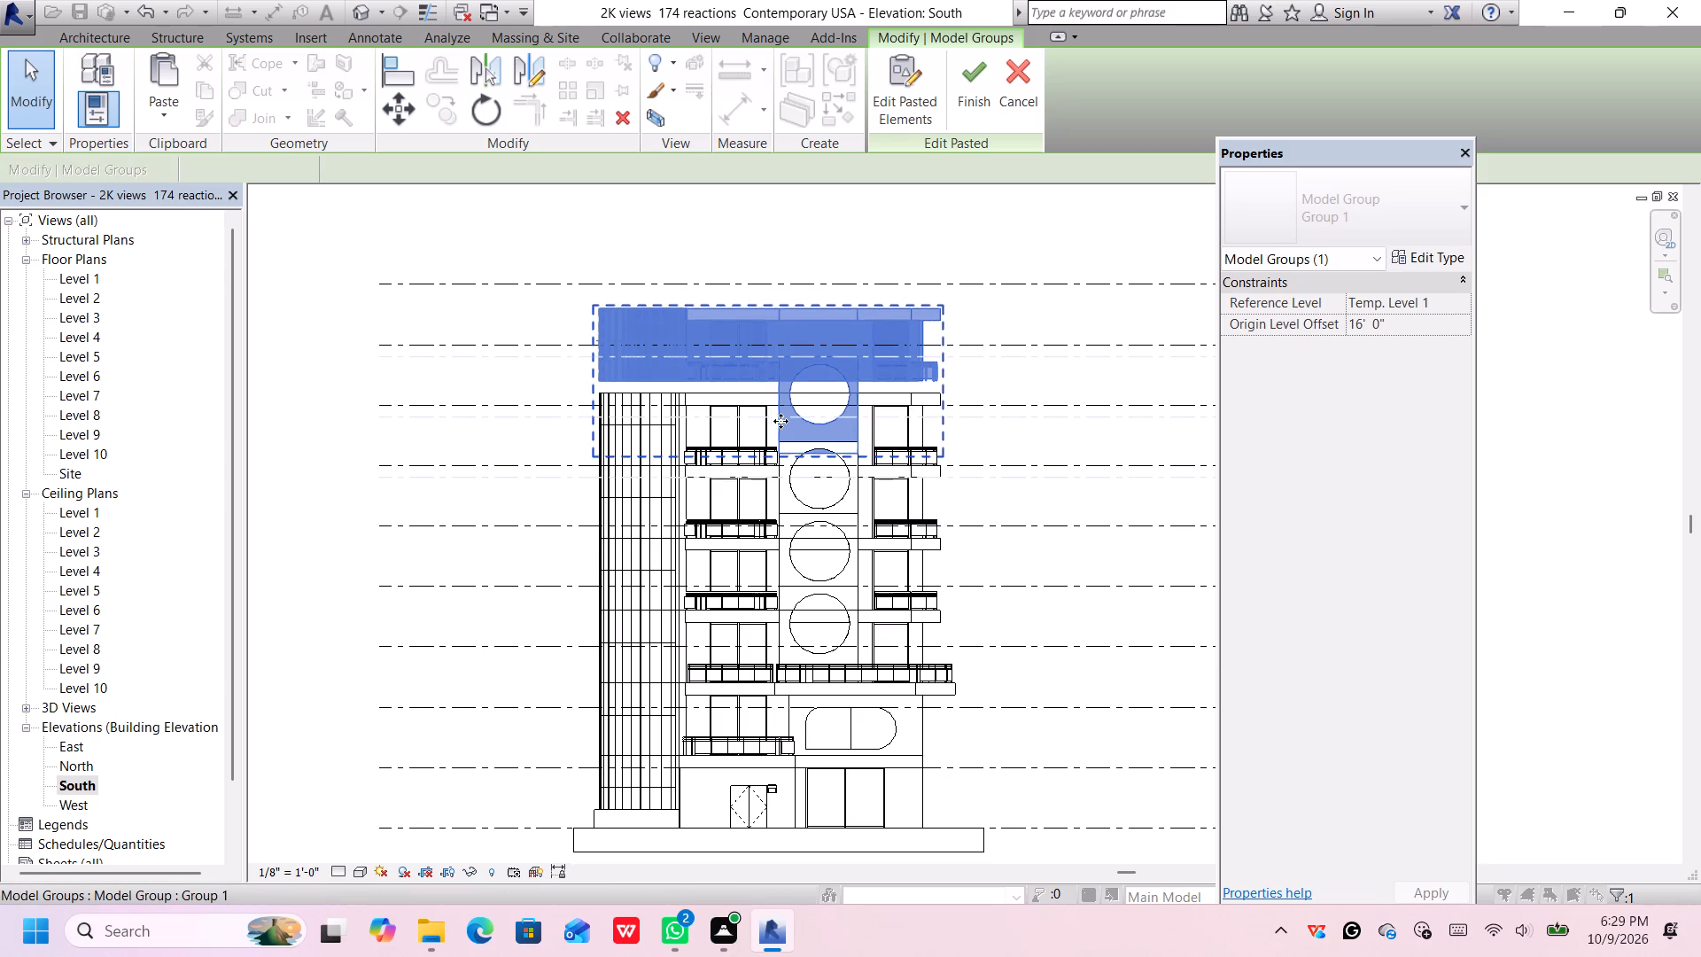
# Lower the third storey copy in fine increments until its base sits flush on the roof of the storey below.
pyautogui.scroll(5, 660, 395)
pyautogui.scroll(-1, 660, 397)
pyautogui.scroll(4, 680, 390)
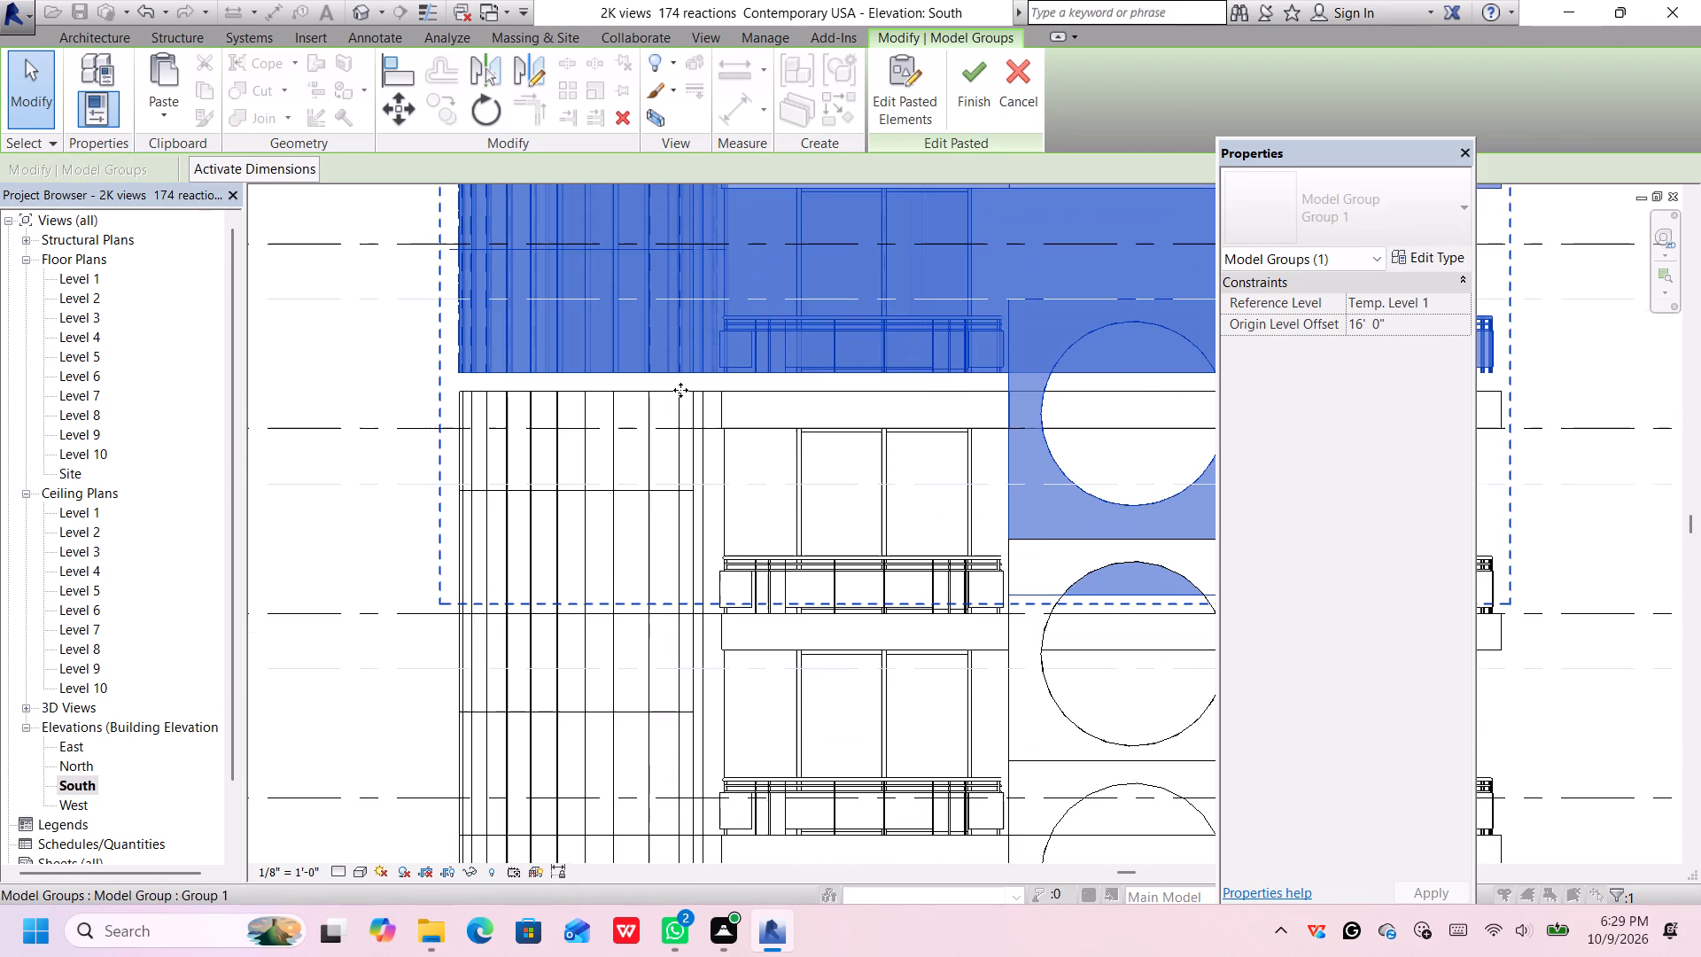
pyautogui.press('Down')
pyautogui.press('Down')
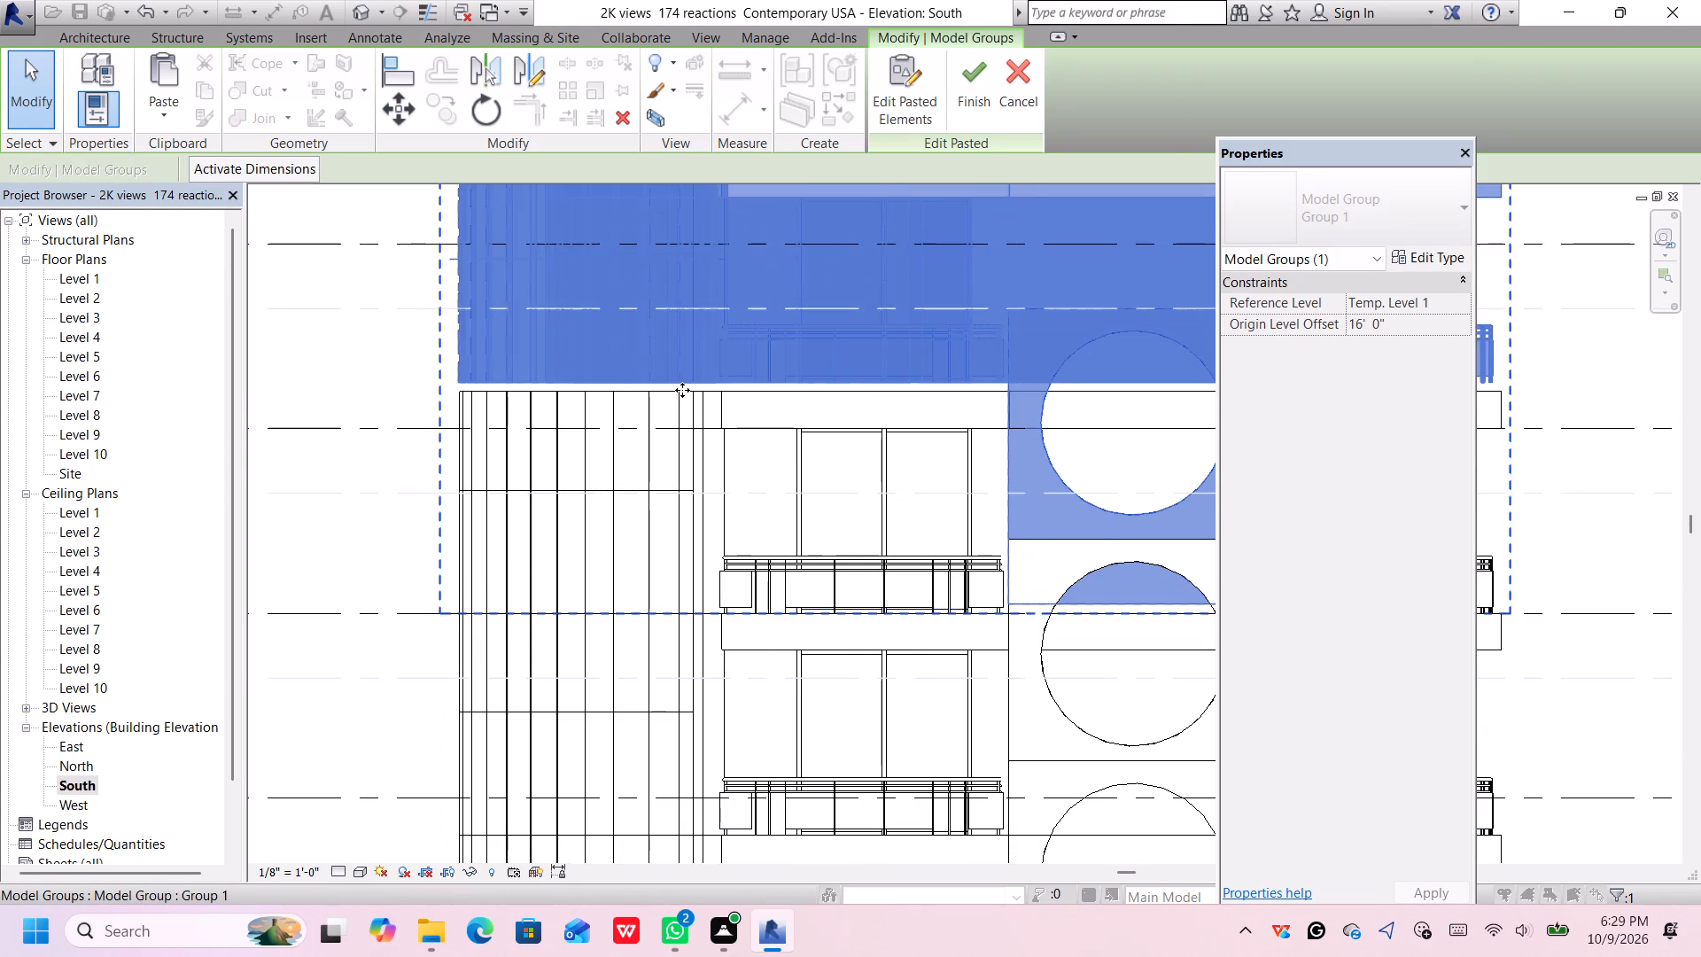
pyautogui.press('Down')
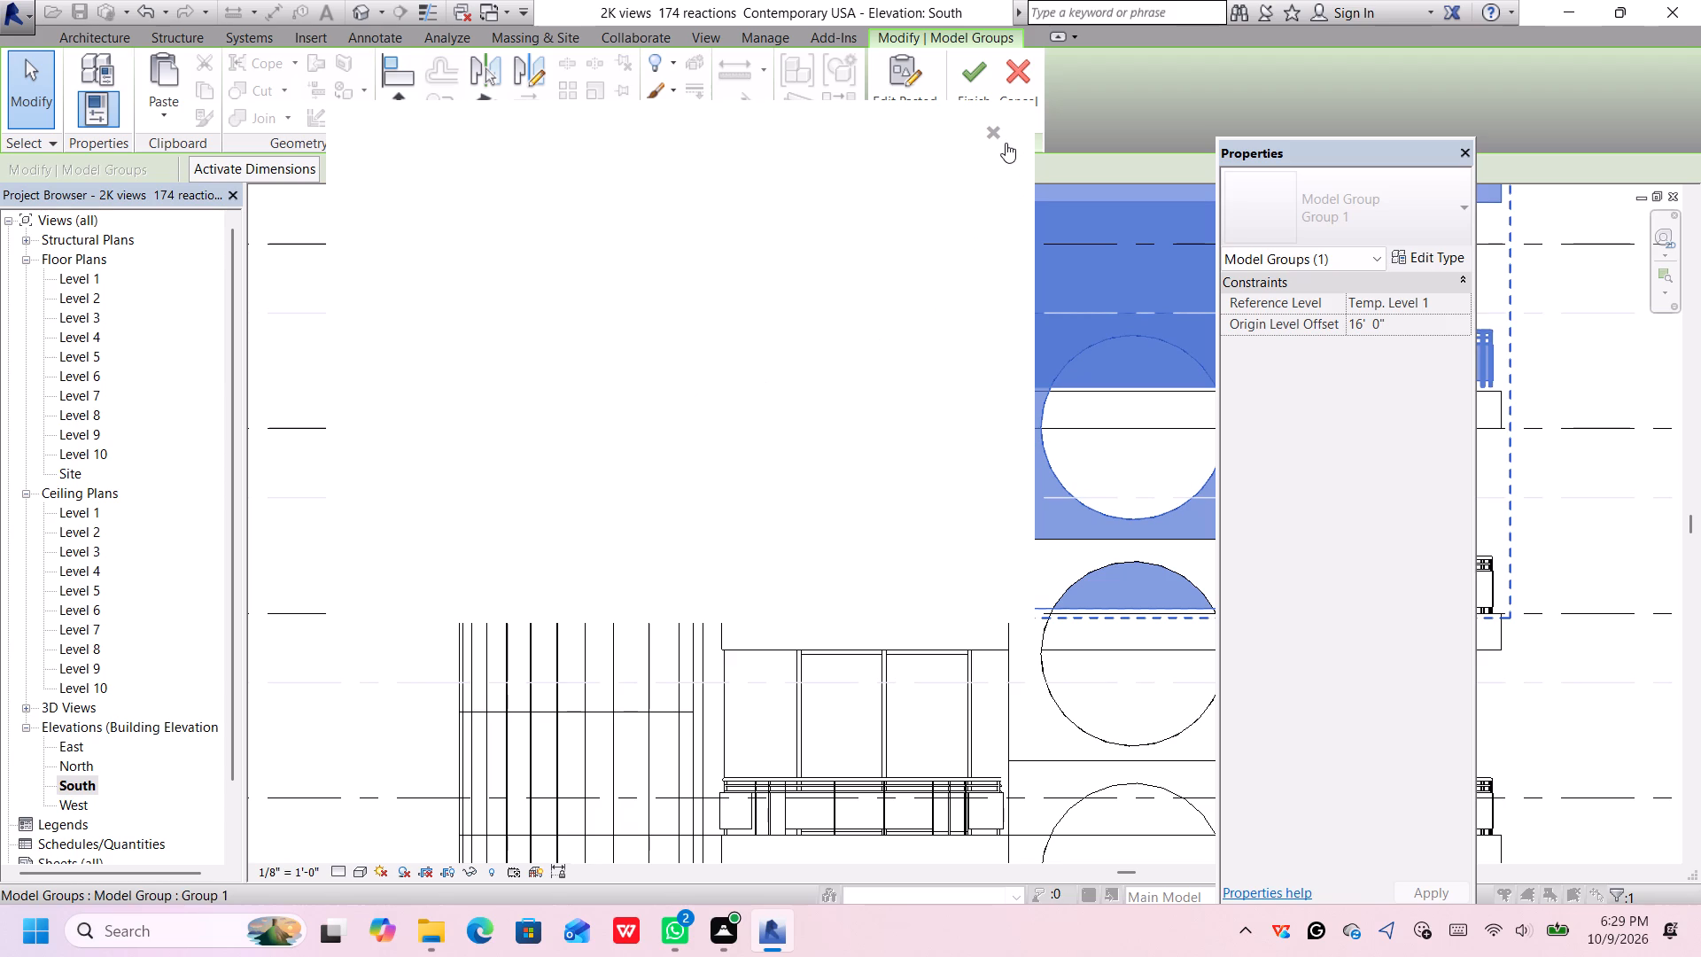
pyautogui.click(993, 131)
pyautogui.press('Down')
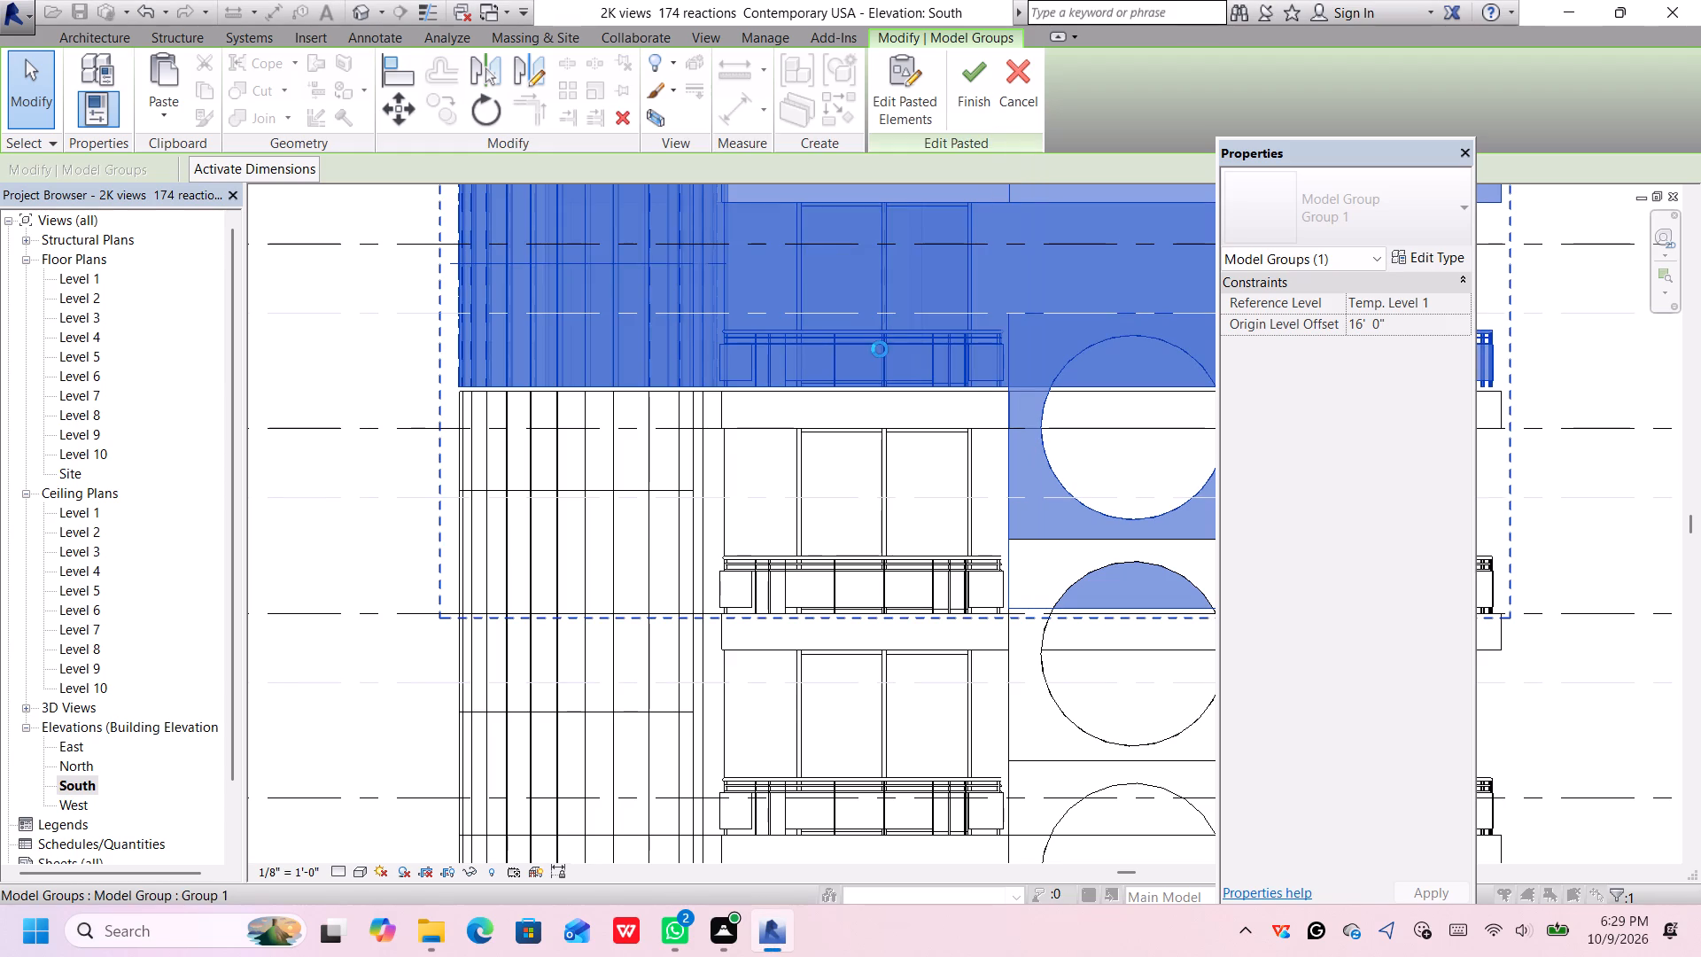
# Examine the whole stacked tower against the level lines in the South elevation.
pyautogui.scroll(-1, 880, 349)
pyautogui.scroll(-1, 940, 307)
pyautogui.scroll(1, 940, 307)
pyautogui.scroll(-5, 940, 307)
pyautogui.scroll(-4, 1061, 289)
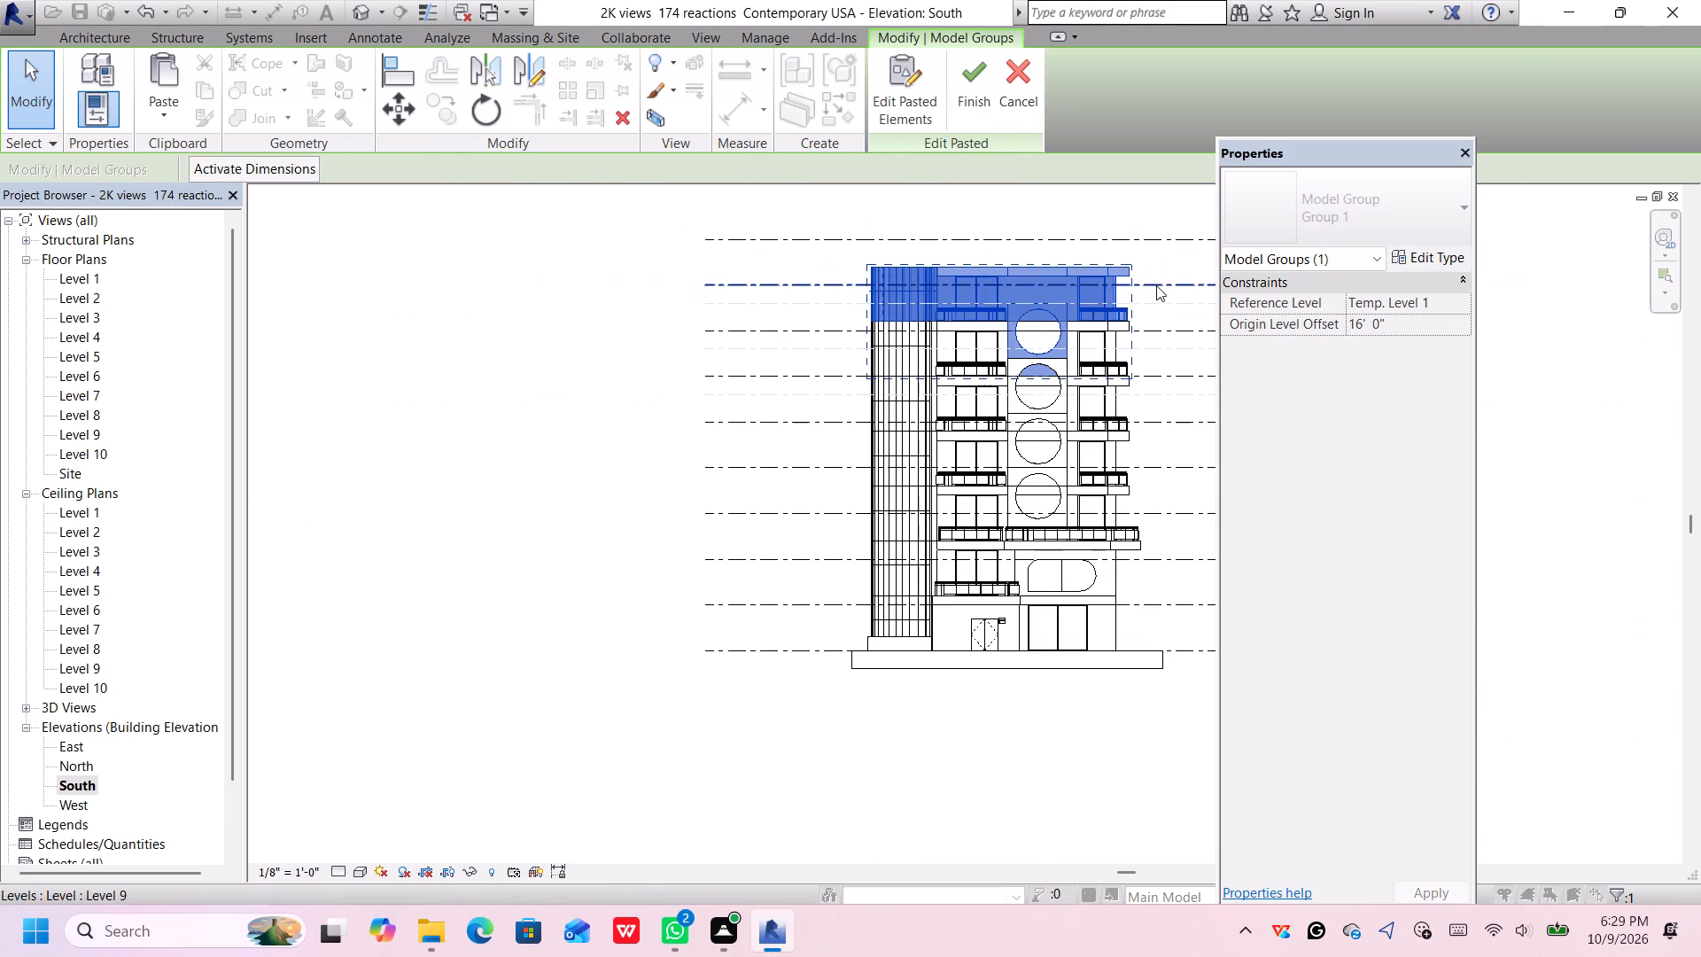
pyautogui.moveTo(1154, 288); pyautogui.dragTo(857, 303, button='middle')
pyautogui.middleClick(857, 303)
pyautogui.scroll(-1, 875, 337)
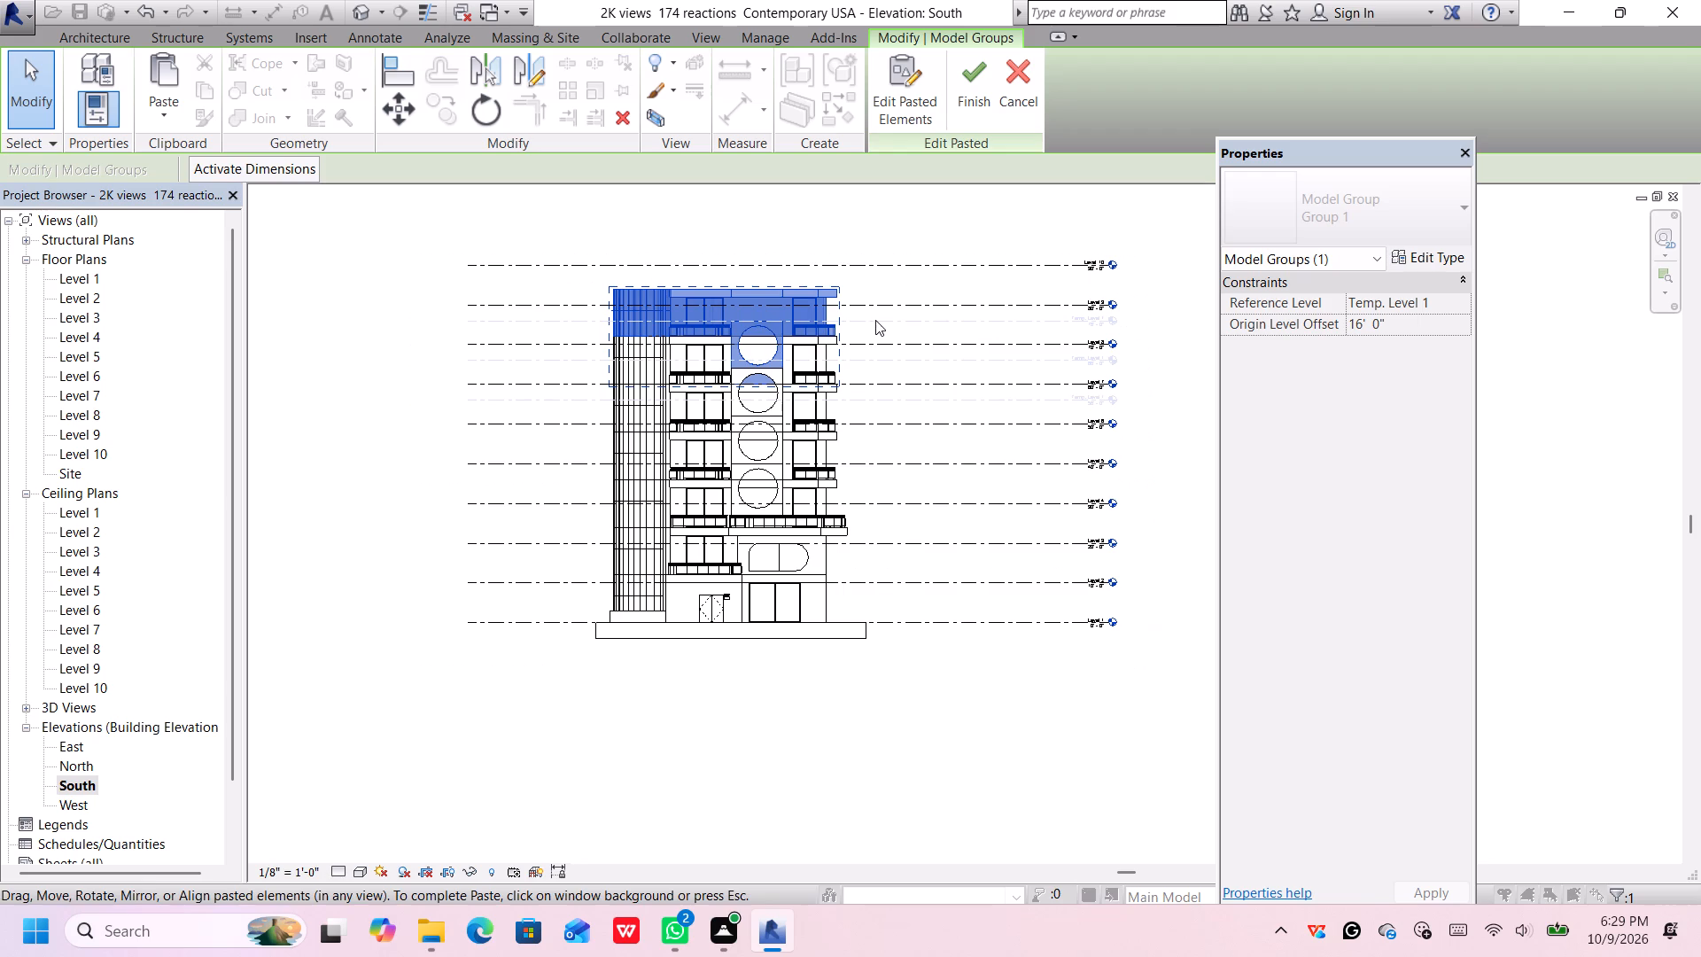
pyautogui.scroll(-1, 840, 408)
pyautogui.scroll(2, 854, 382)
pyautogui.scroll(-1, 855, 379)
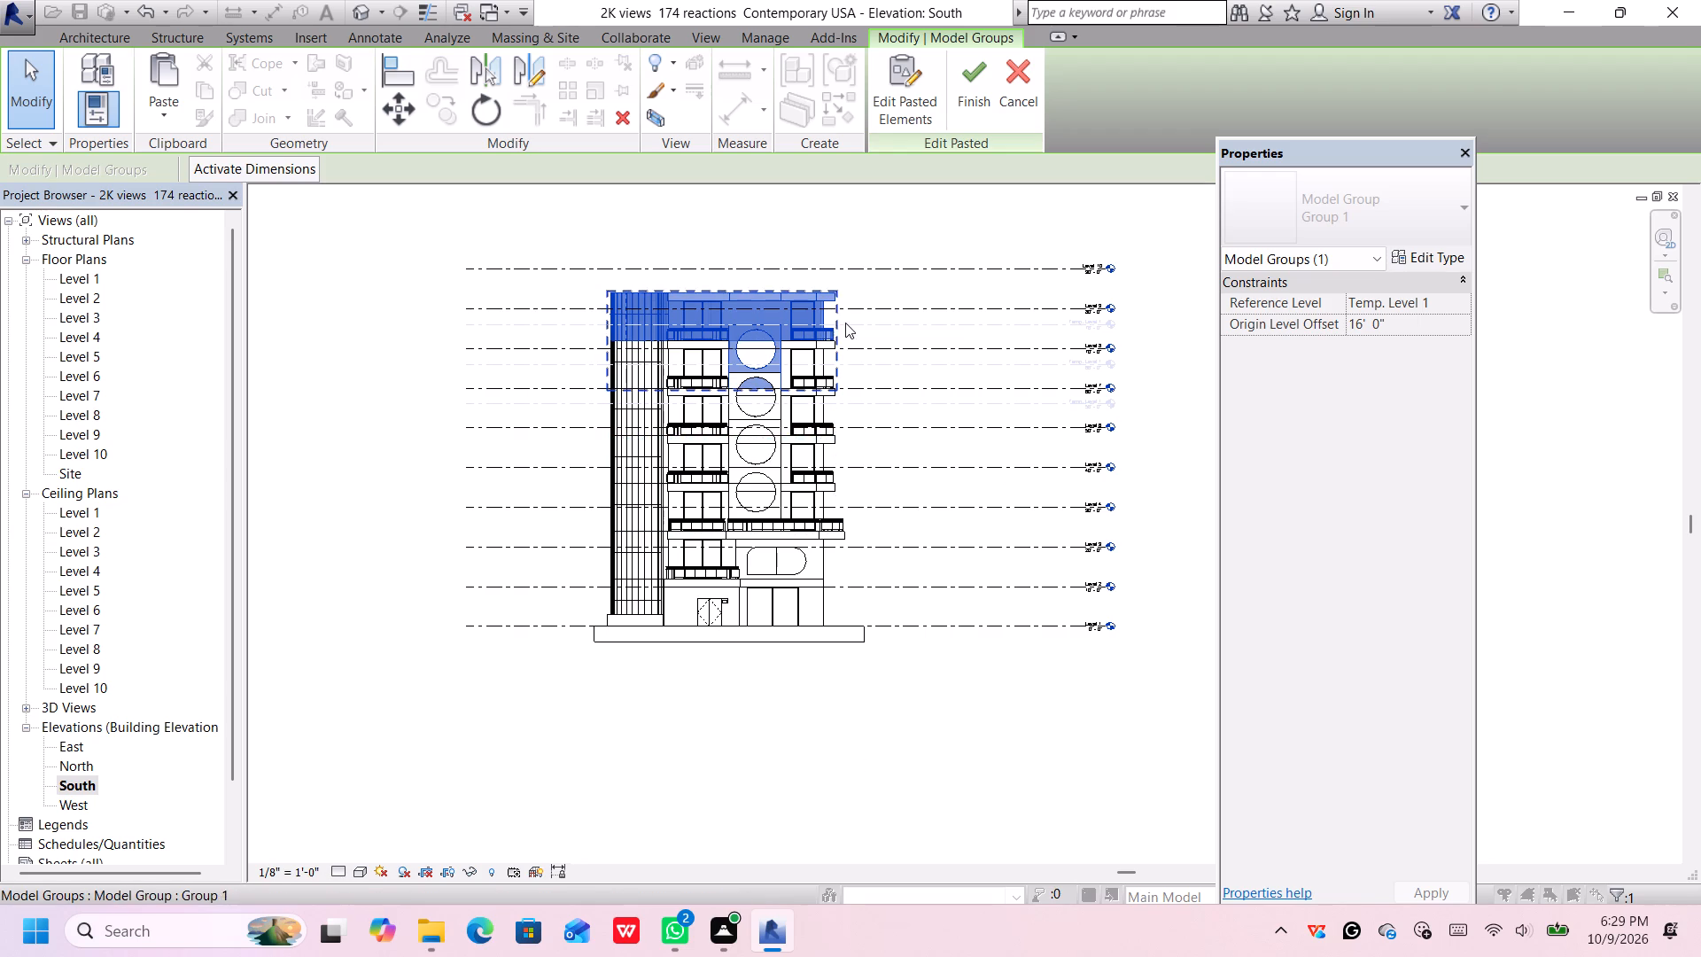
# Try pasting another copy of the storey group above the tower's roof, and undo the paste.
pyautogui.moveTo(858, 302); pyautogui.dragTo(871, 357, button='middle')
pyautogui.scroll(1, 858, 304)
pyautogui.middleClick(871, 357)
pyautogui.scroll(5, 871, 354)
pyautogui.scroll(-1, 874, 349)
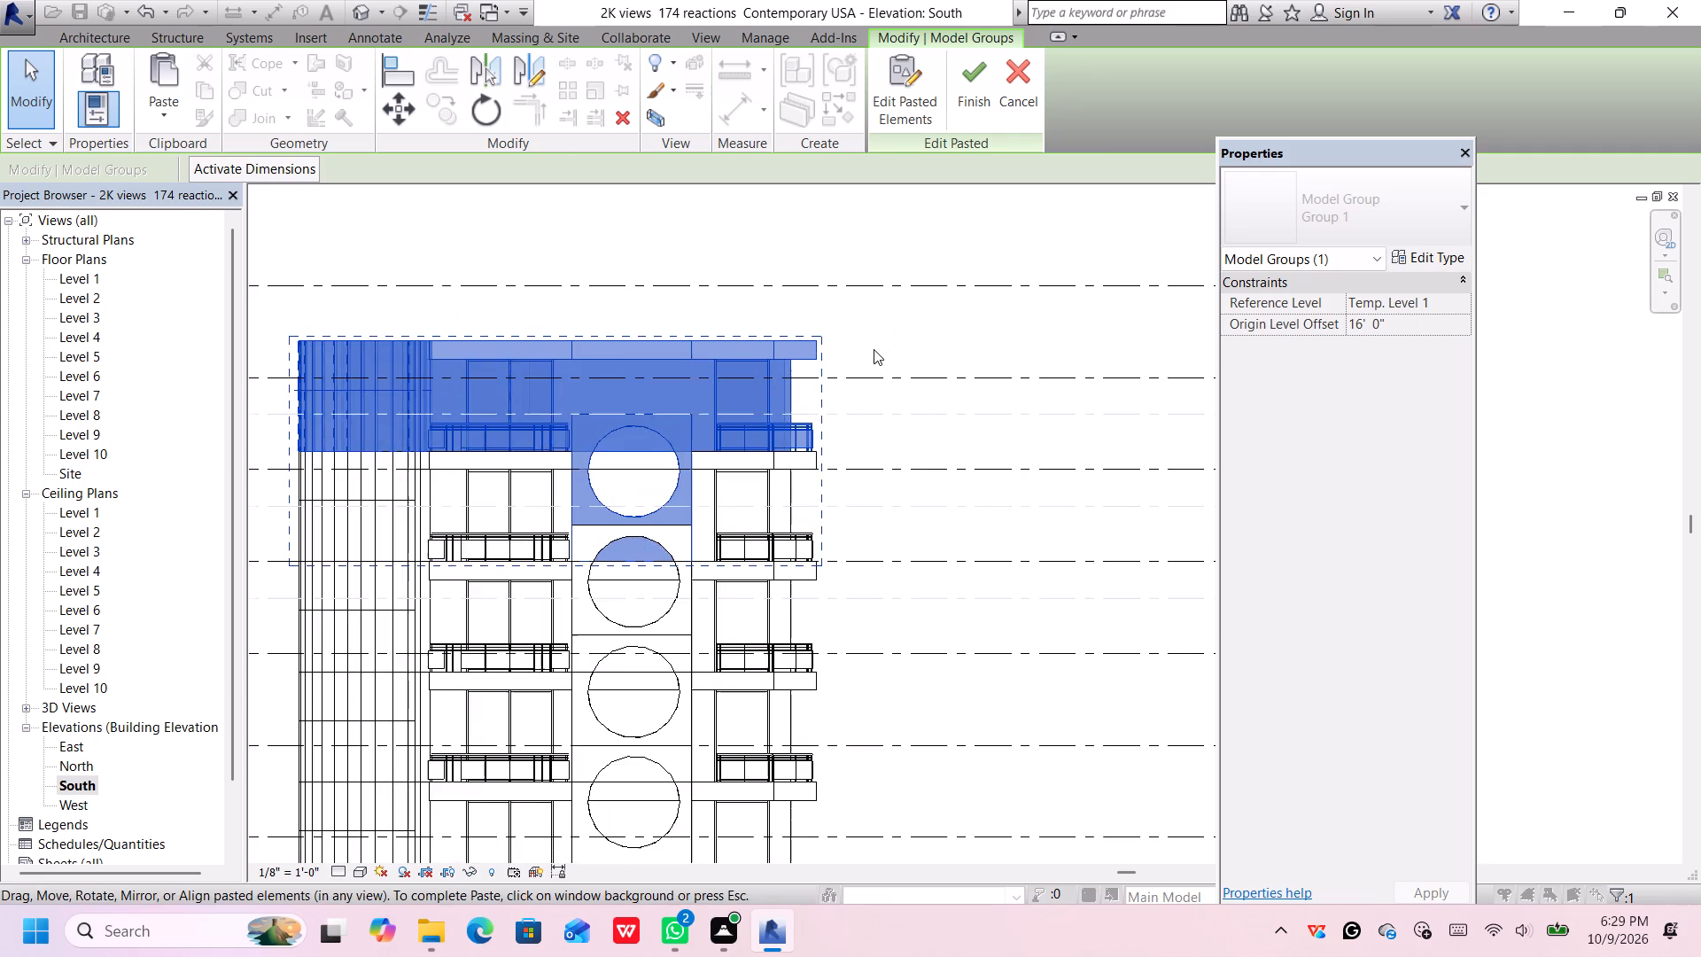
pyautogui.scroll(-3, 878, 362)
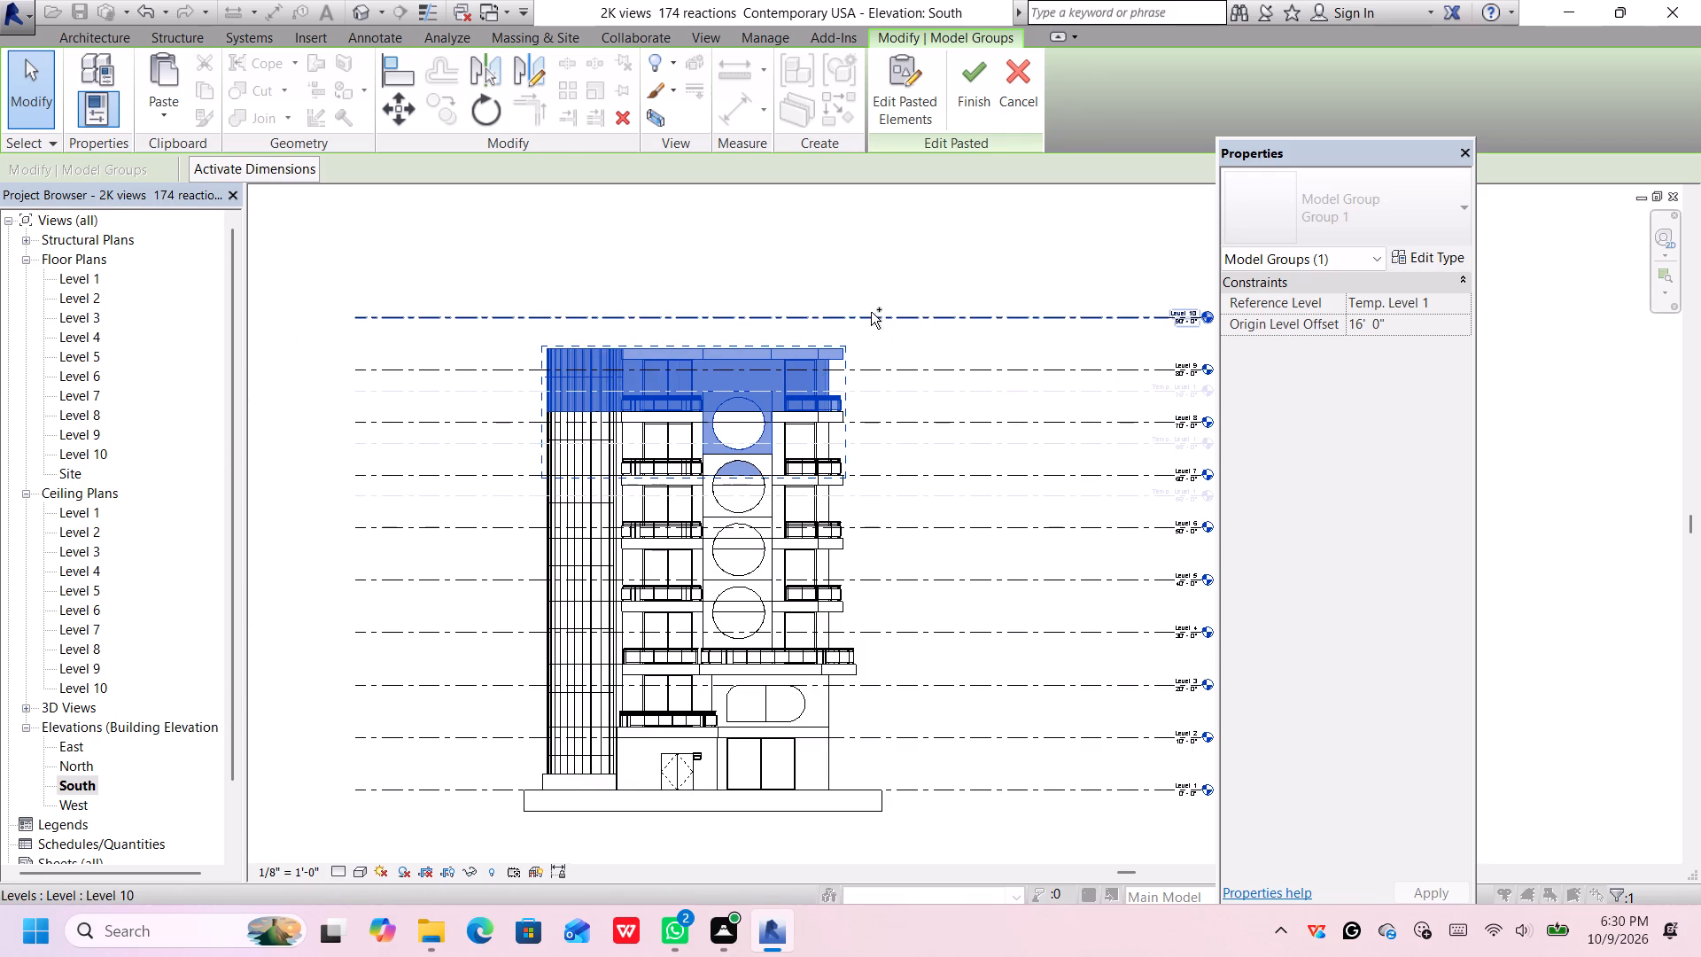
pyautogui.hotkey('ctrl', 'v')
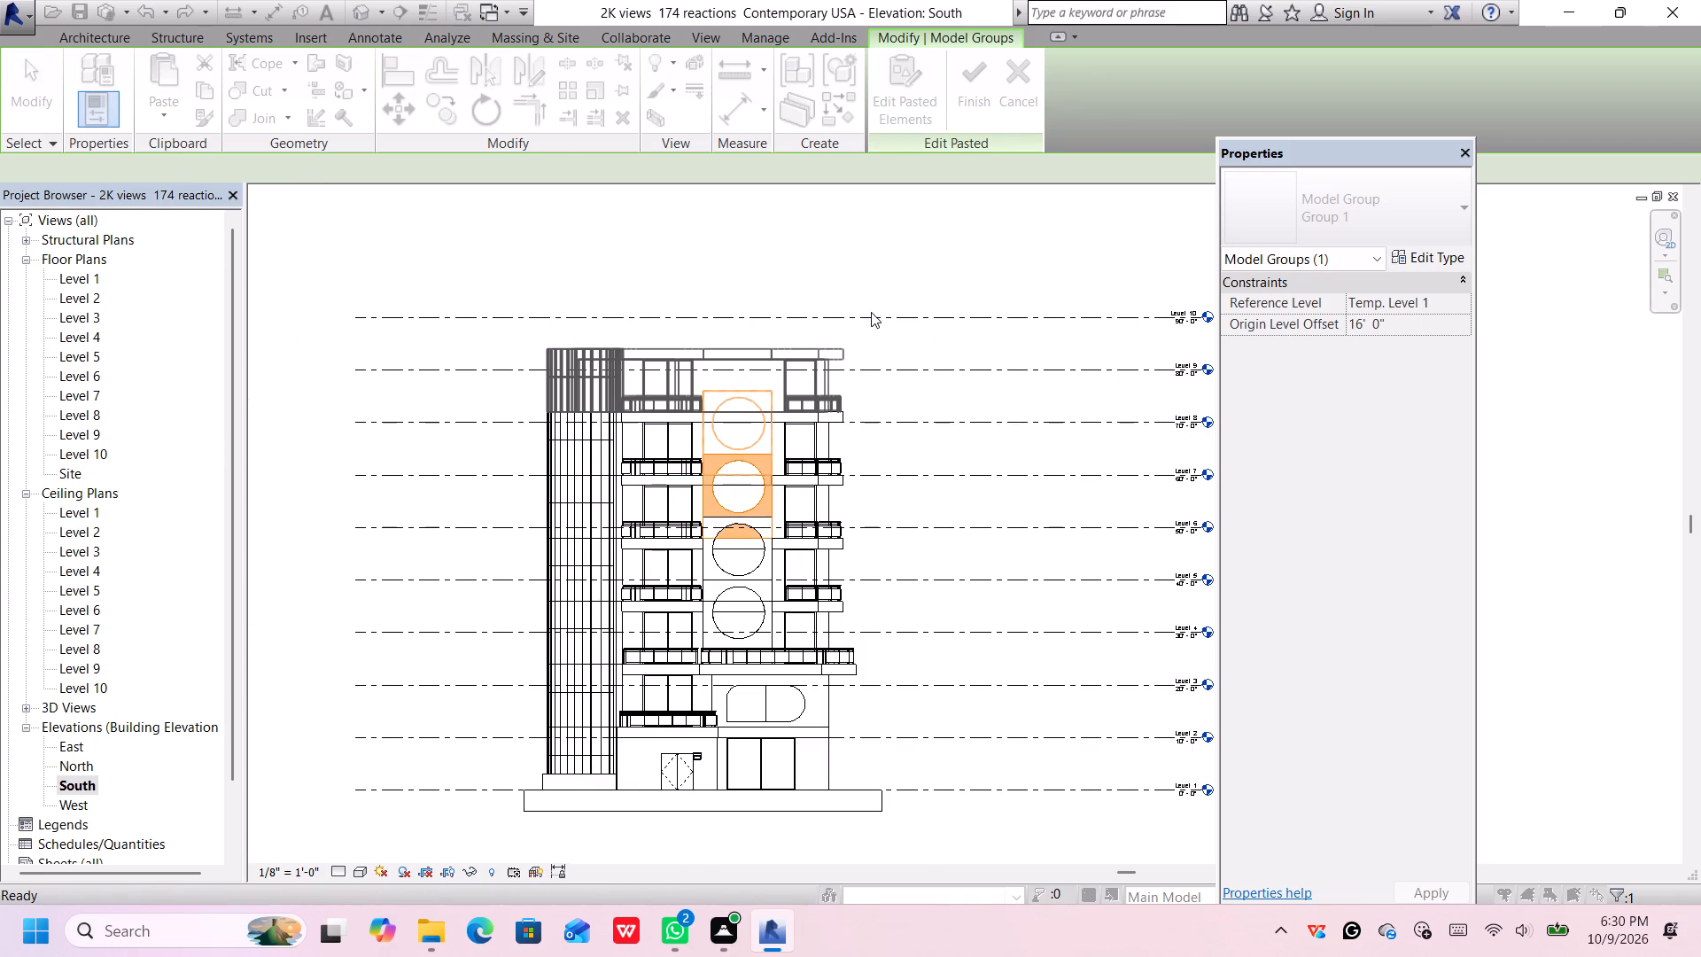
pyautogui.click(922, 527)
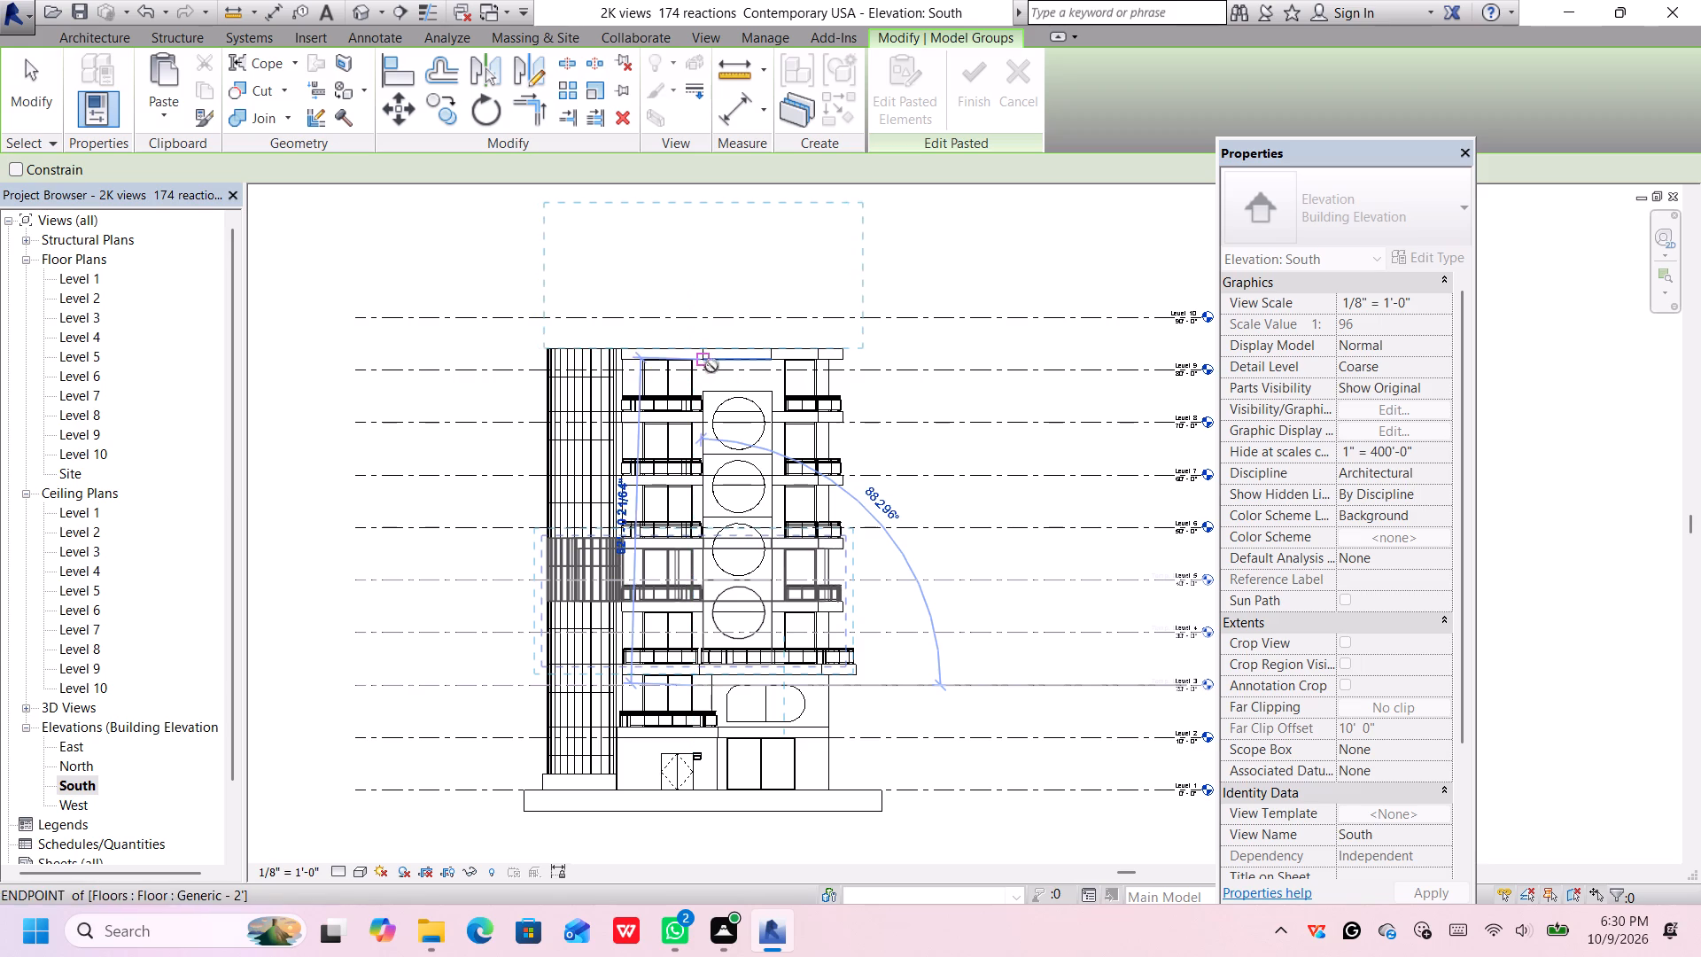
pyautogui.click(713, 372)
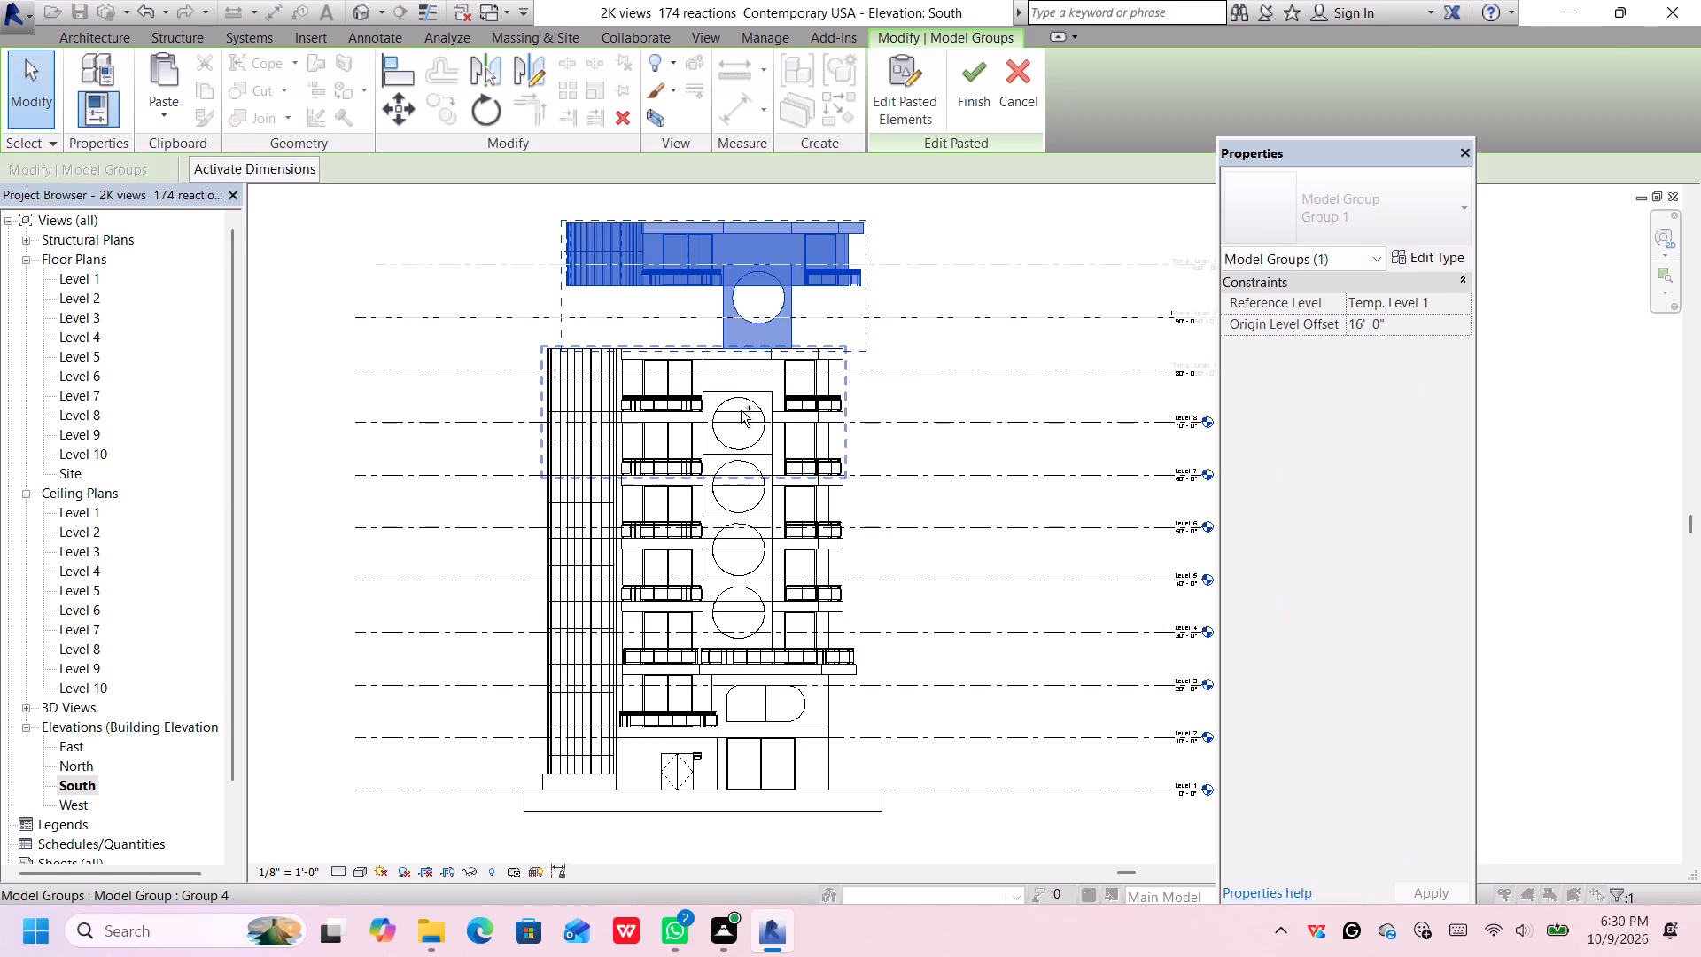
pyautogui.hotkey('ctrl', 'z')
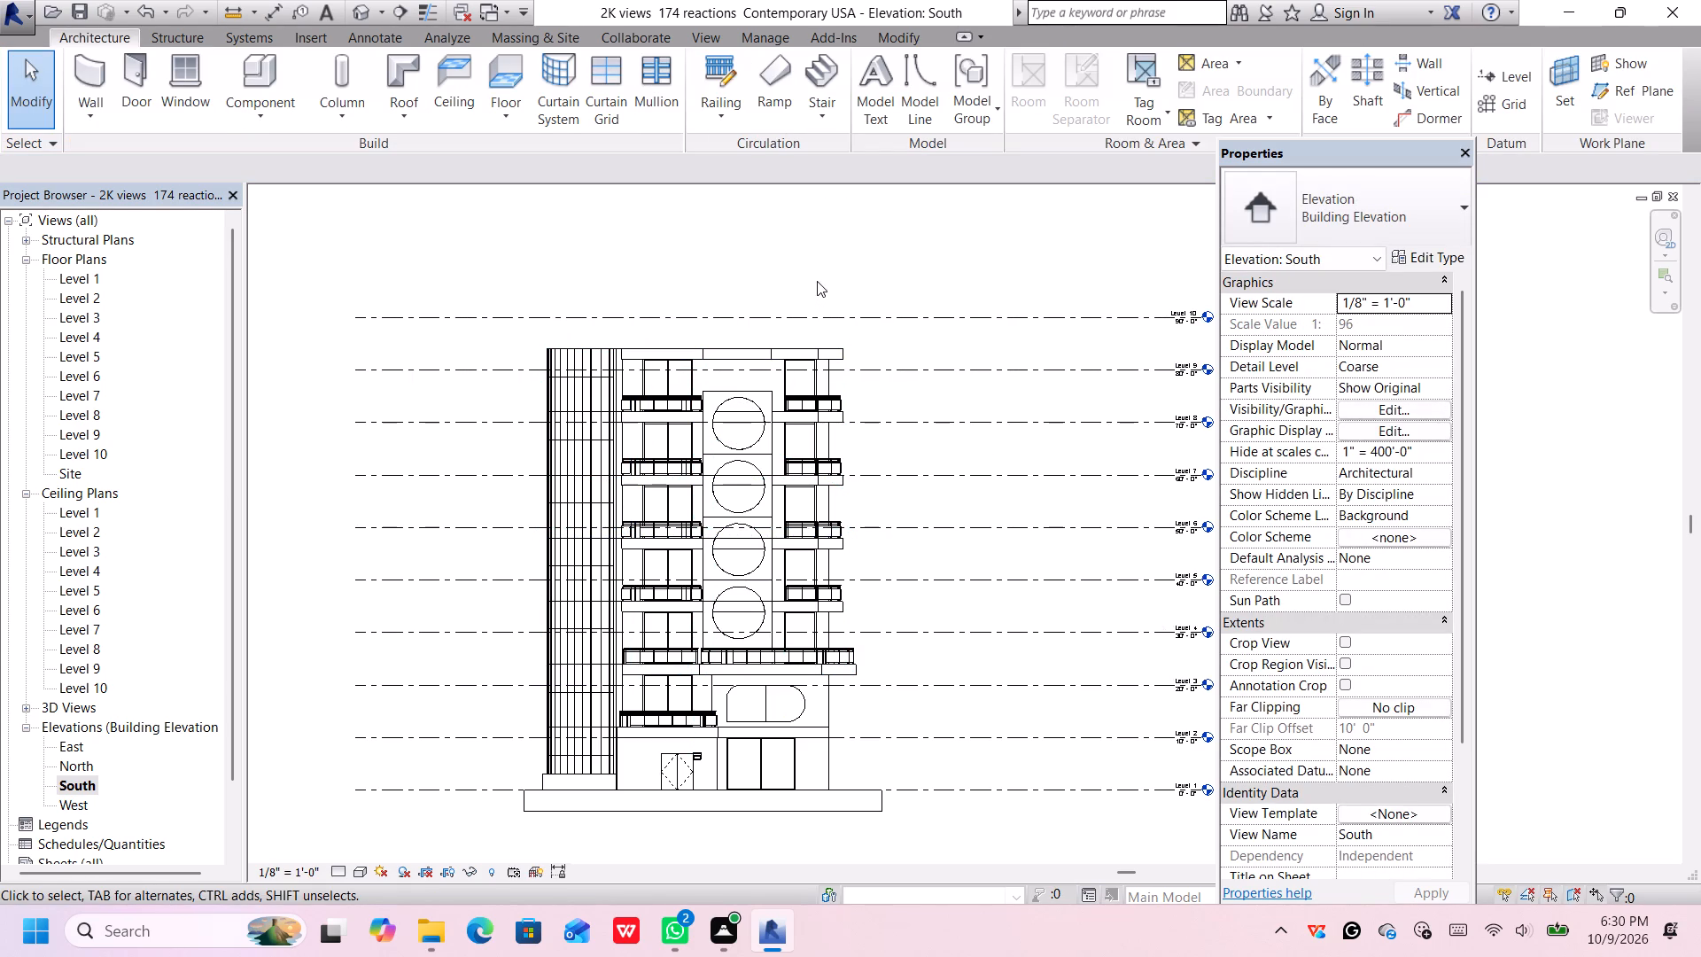
# Paste a fourth copy of the storey group in vertical alignment with the tower, clear above its roof.
pyautogui.hotkey('ctrl', 'v')
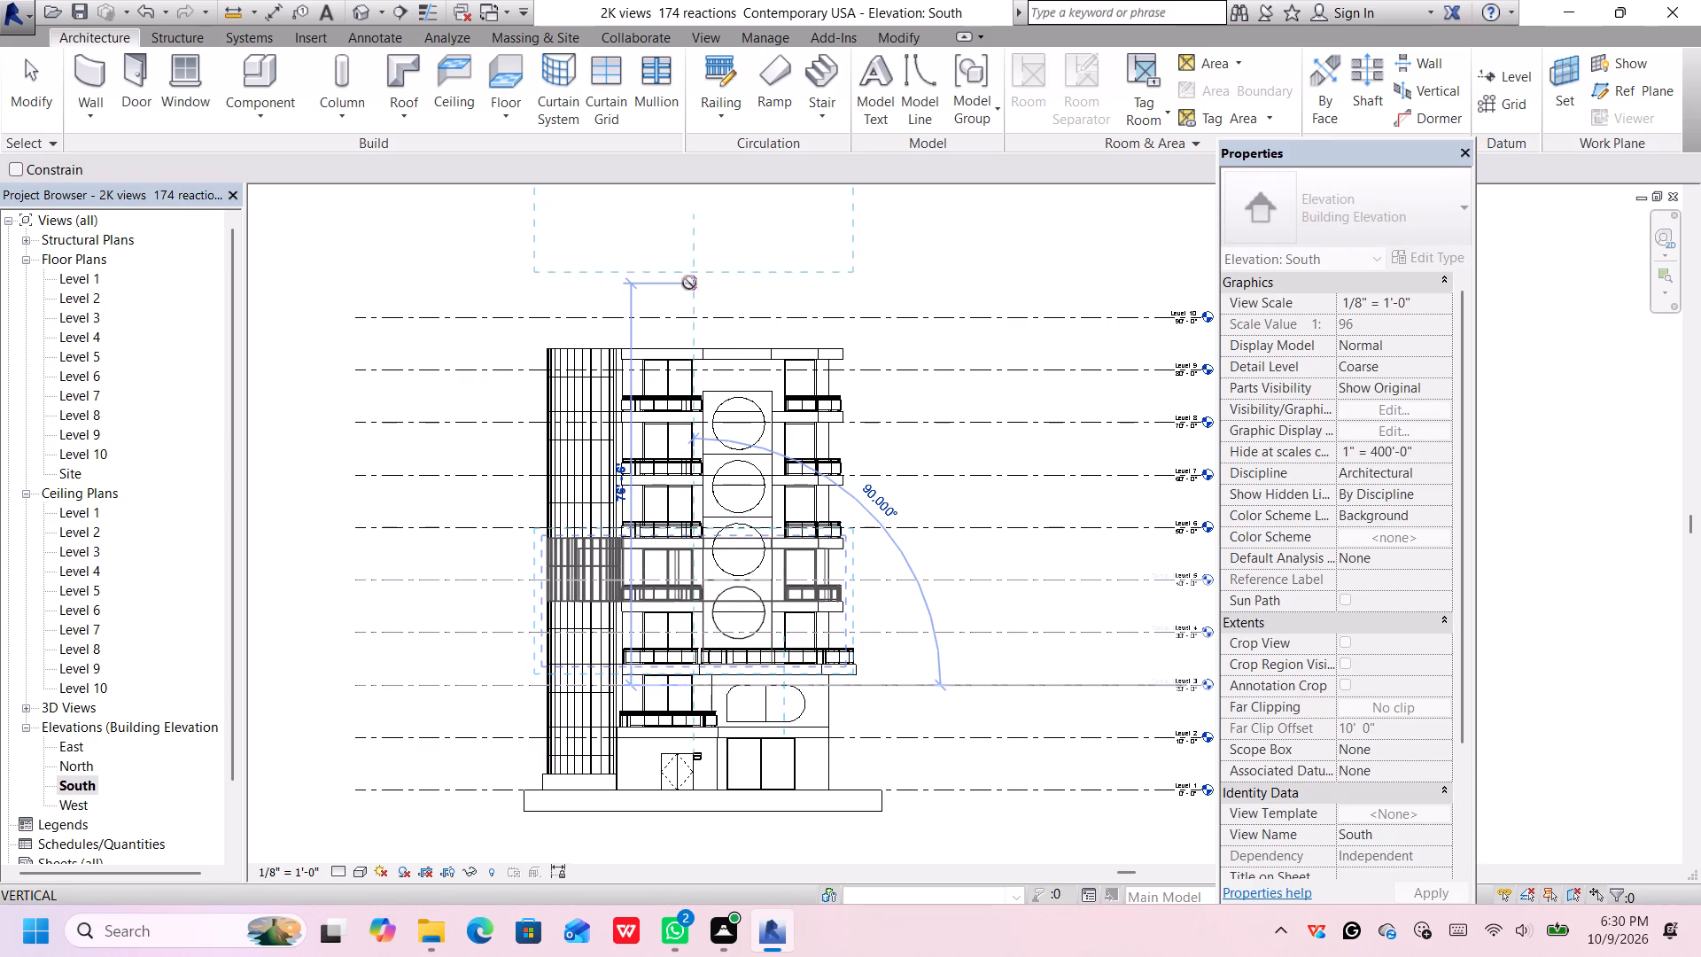
pyautogui.click(695, 338)
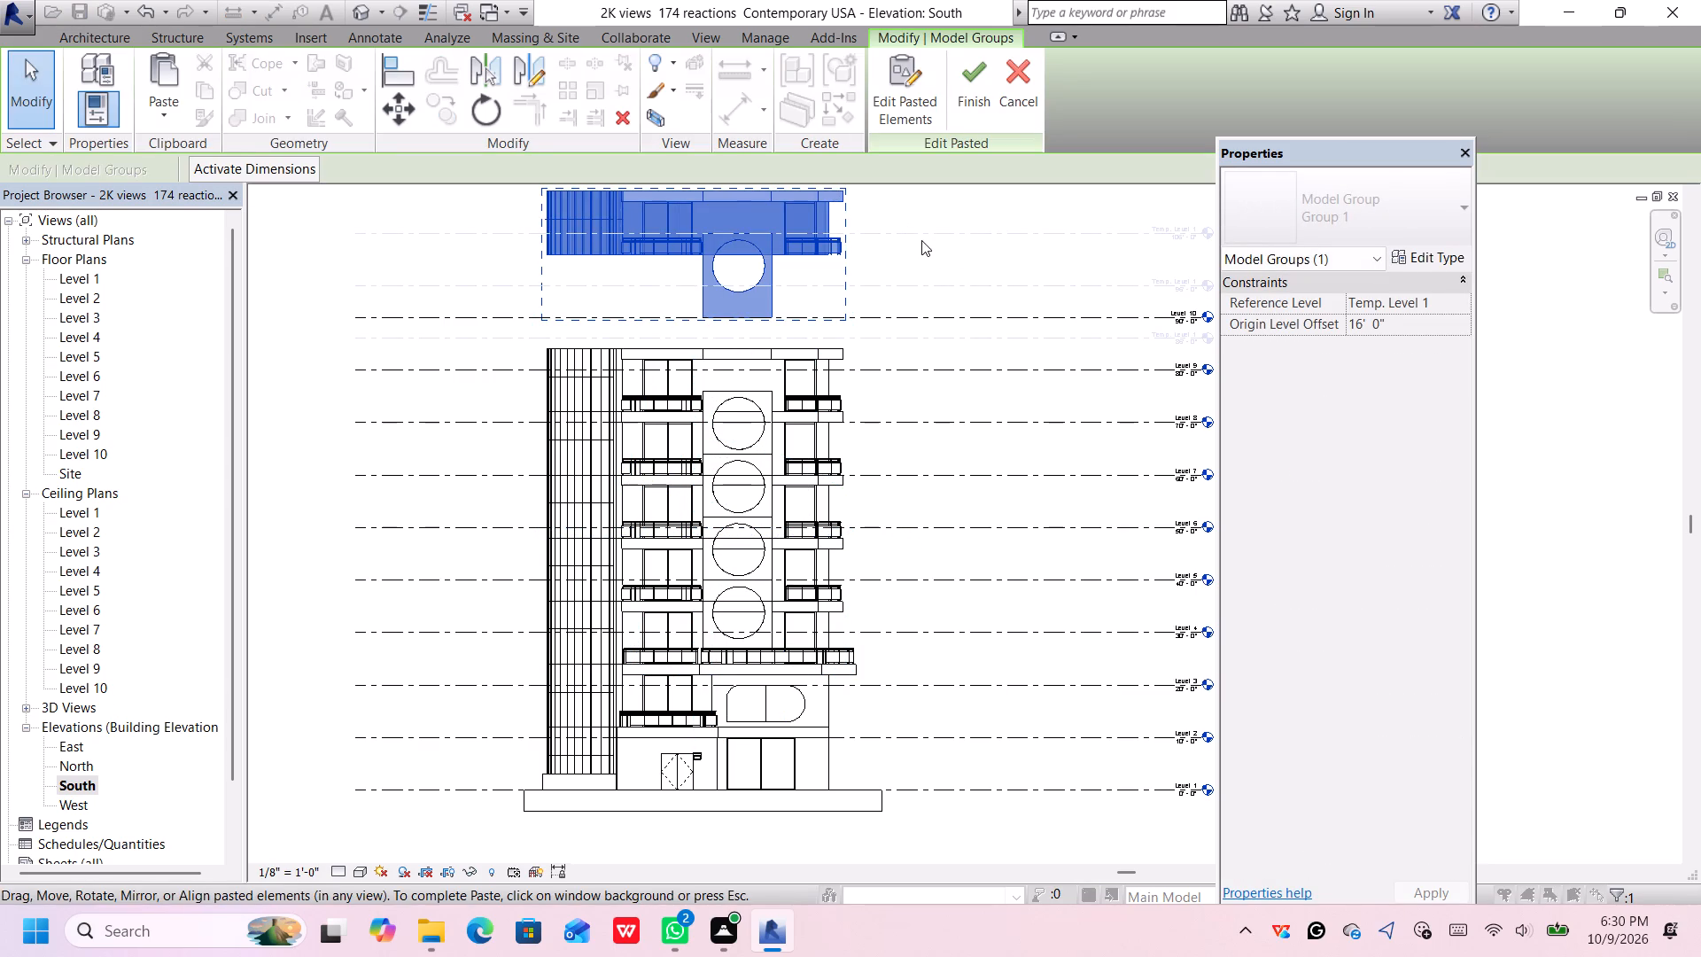
# Nudge the fourth storey copy straight down until its glazed stair wall's base sits flush on the roof line of the storey below.
pyautogui.press('Down')
pyautogui.press('Down')
pyautogui.press('Down')
pyautogui.press('Down')
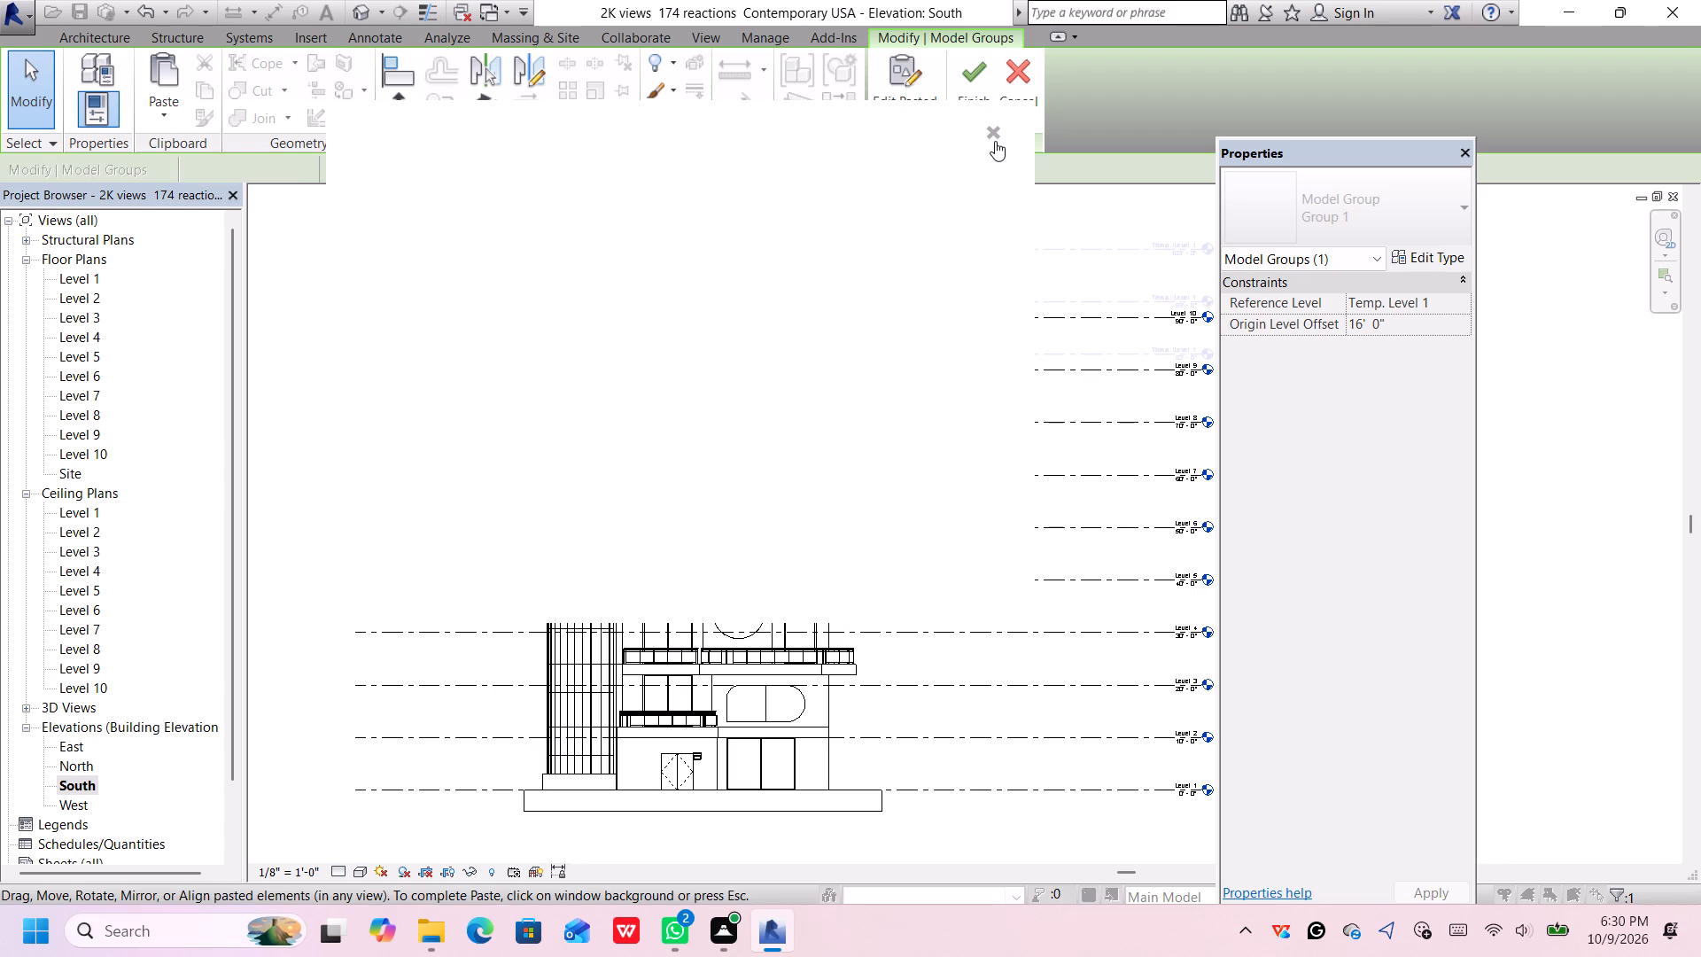
pyautogui.click(992, 132)
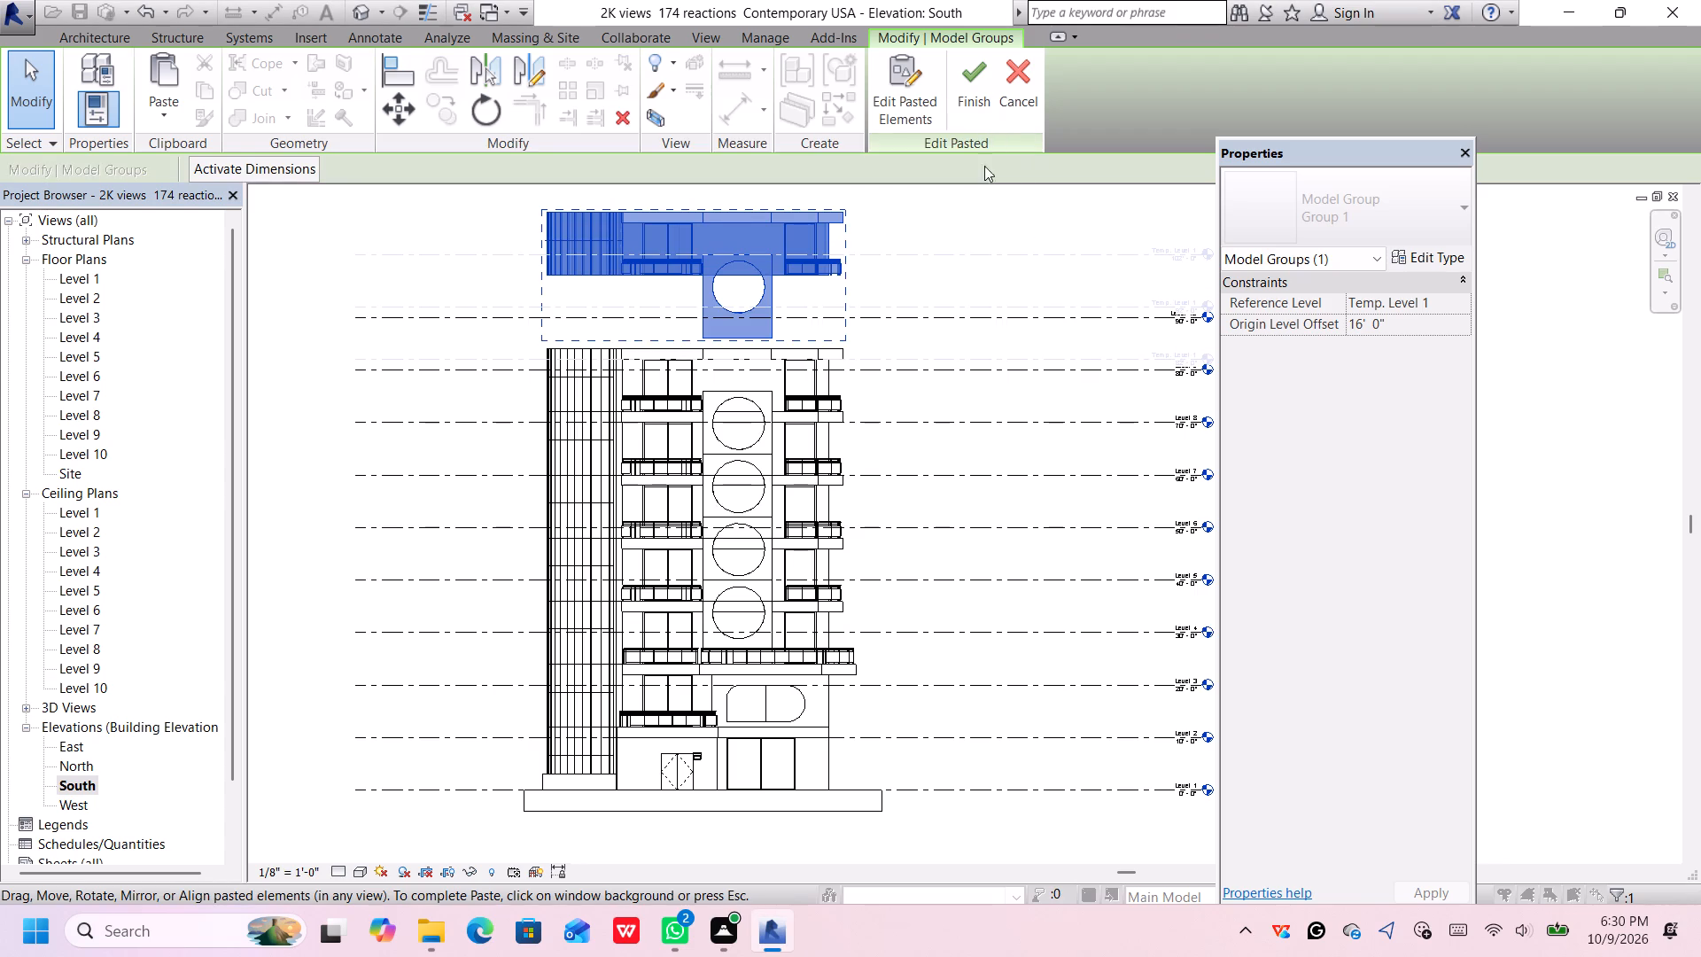
pyautogui.press('Down')
pyautogui.press('Down')
pyautogui.press('Down')
pyautogui.press('Down')
pyautogui.press('Down')
pyautogui.press('Down')
pyautogui.press('Down')
pyautogui.press('Down')
pyautogui.press('Down')
pyautogui.press('Down')
pyautogui.press('Down')
pyautogui.press('Down')
pyautogui.press('Down')
pyautogui.press('Down')
pyautogui.press('Down')
pyautogui.press('Down')
pyautogui.press('Down')
pyautogui.press('Down')
pyautogui.press('Down')
pyautogui.press('Down')
pyautogui.press('Down')
pyautogui.press('Down')
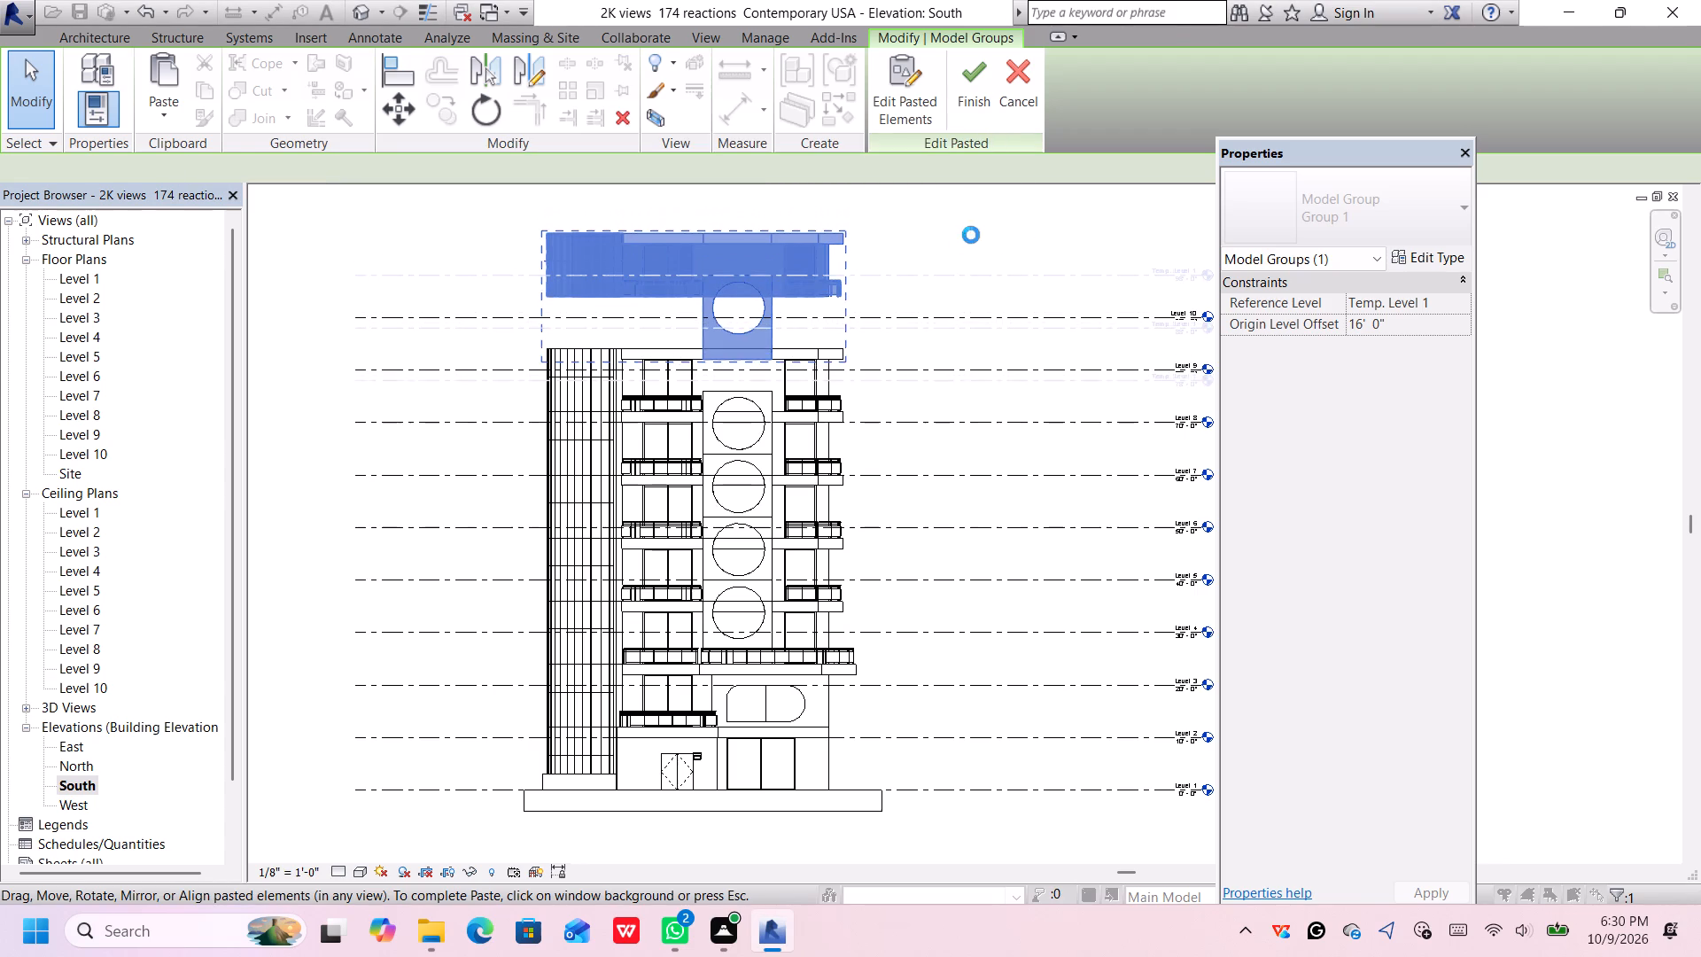
pyautogui.press('Down')
pyautogui.press('Down')
pyautogui.press('Down')
pyautogui.press('Down')
pyautogui.press('Down')
pyautogui.press('Down')
pyautogui.press('Down')
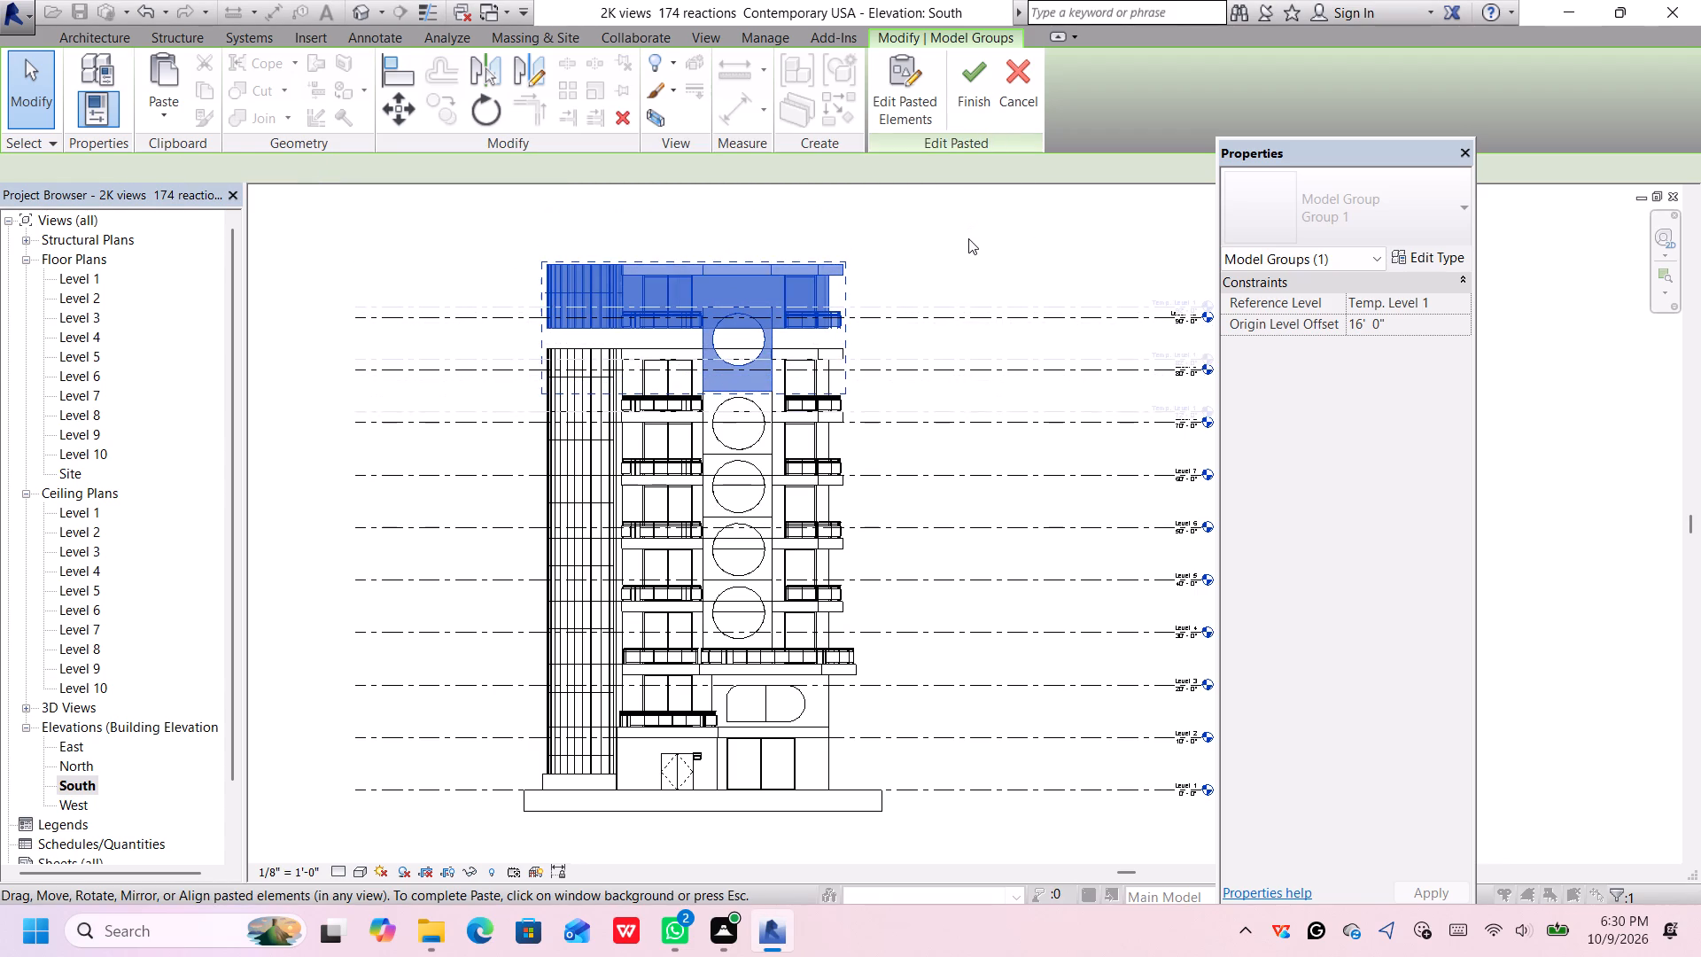
pyautogui.press('Down')
pyautogui.press('Down')
pyautogui.press('Down')
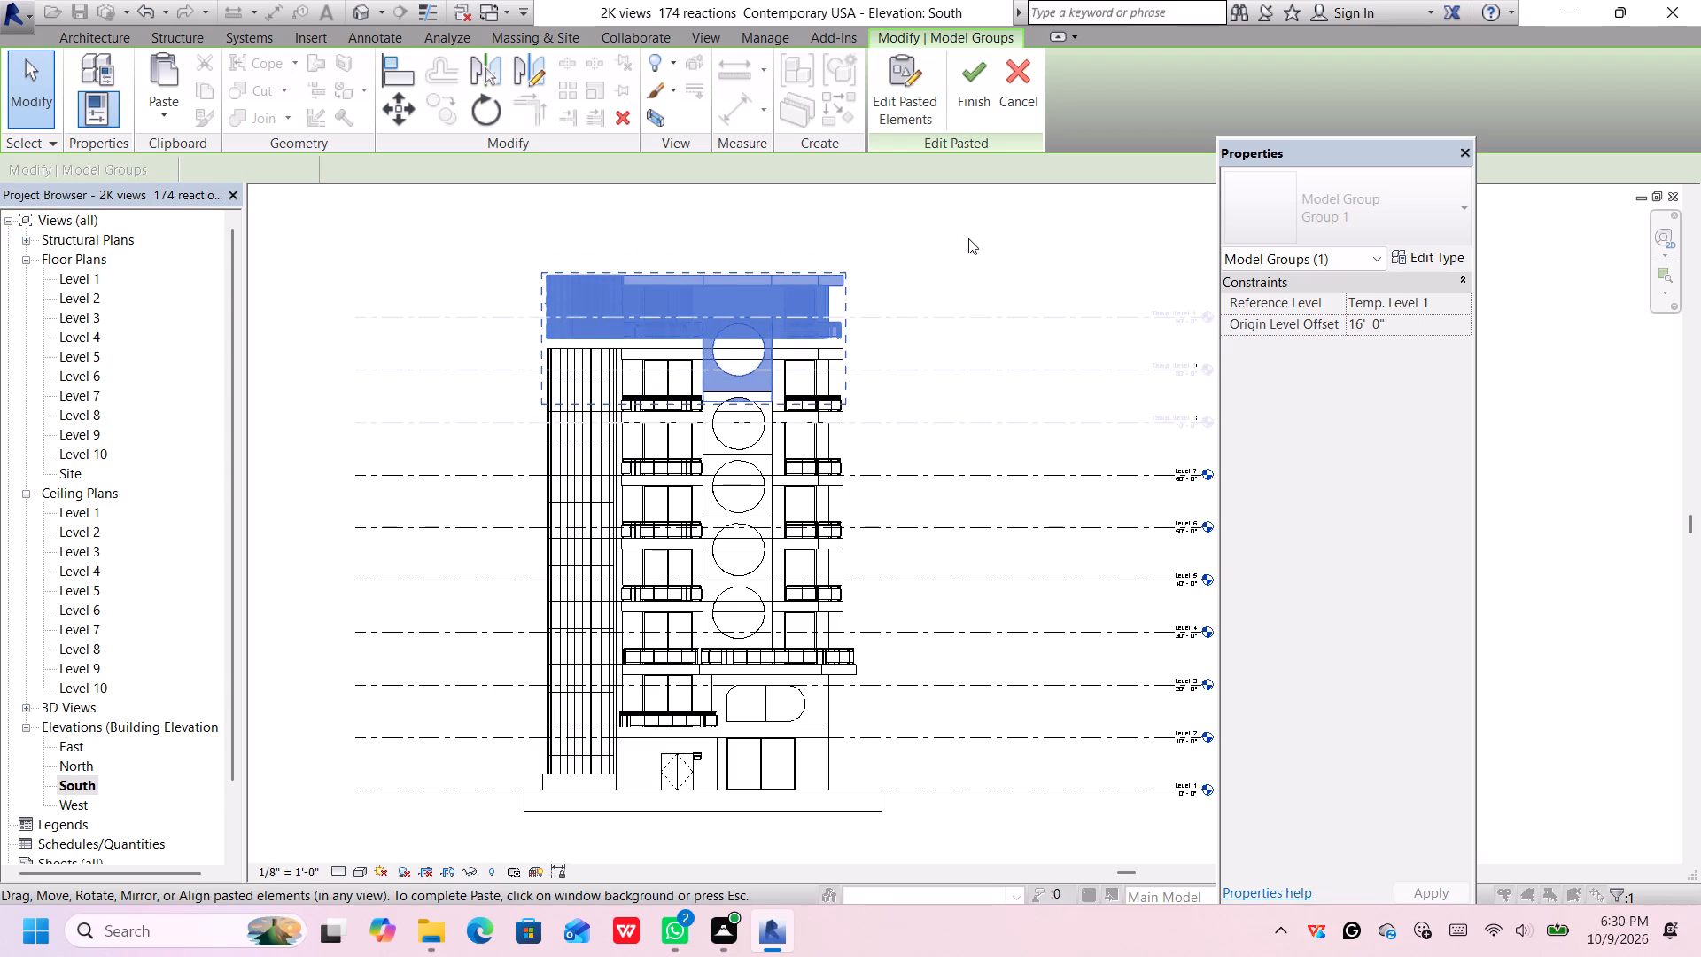
pyautogui.press('Down')
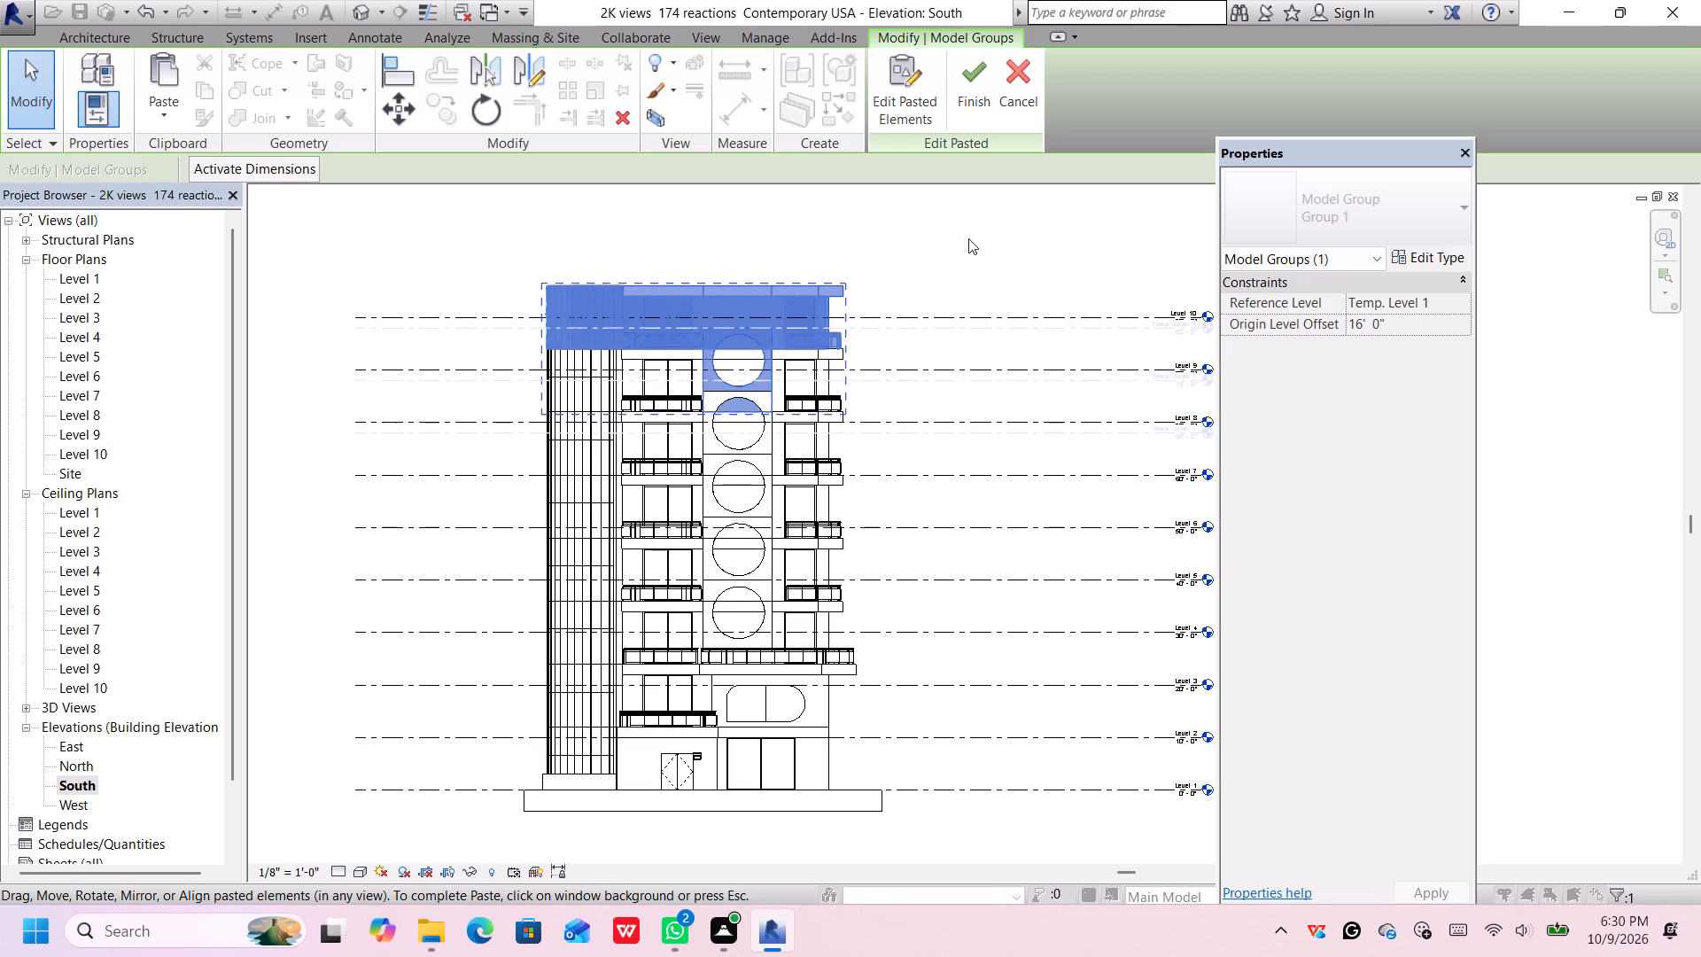
# Examine the joint between the fourth copy and the storey below, and the whole tower against the level lines.
pyautogui.scroll(8, 533, 342)
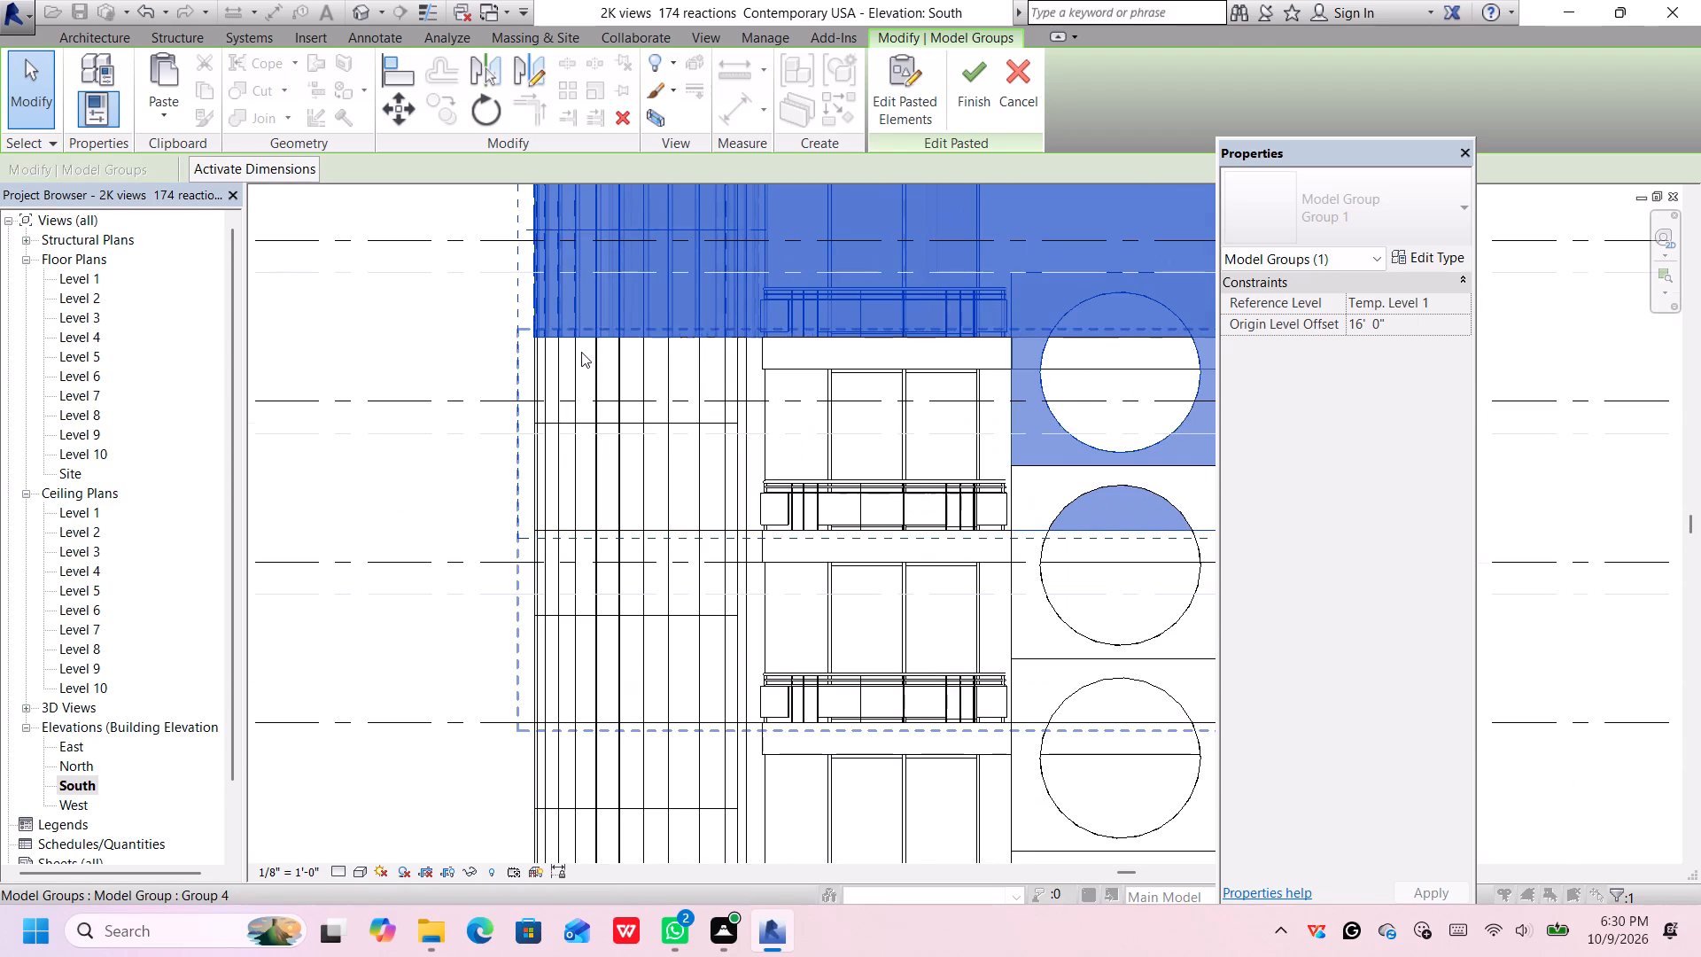
pyautogui.scroll(4, 587, 347)
pyautogui.scroll(13, 487, 321)
pyautogui.scroll(-15, 523, 335)
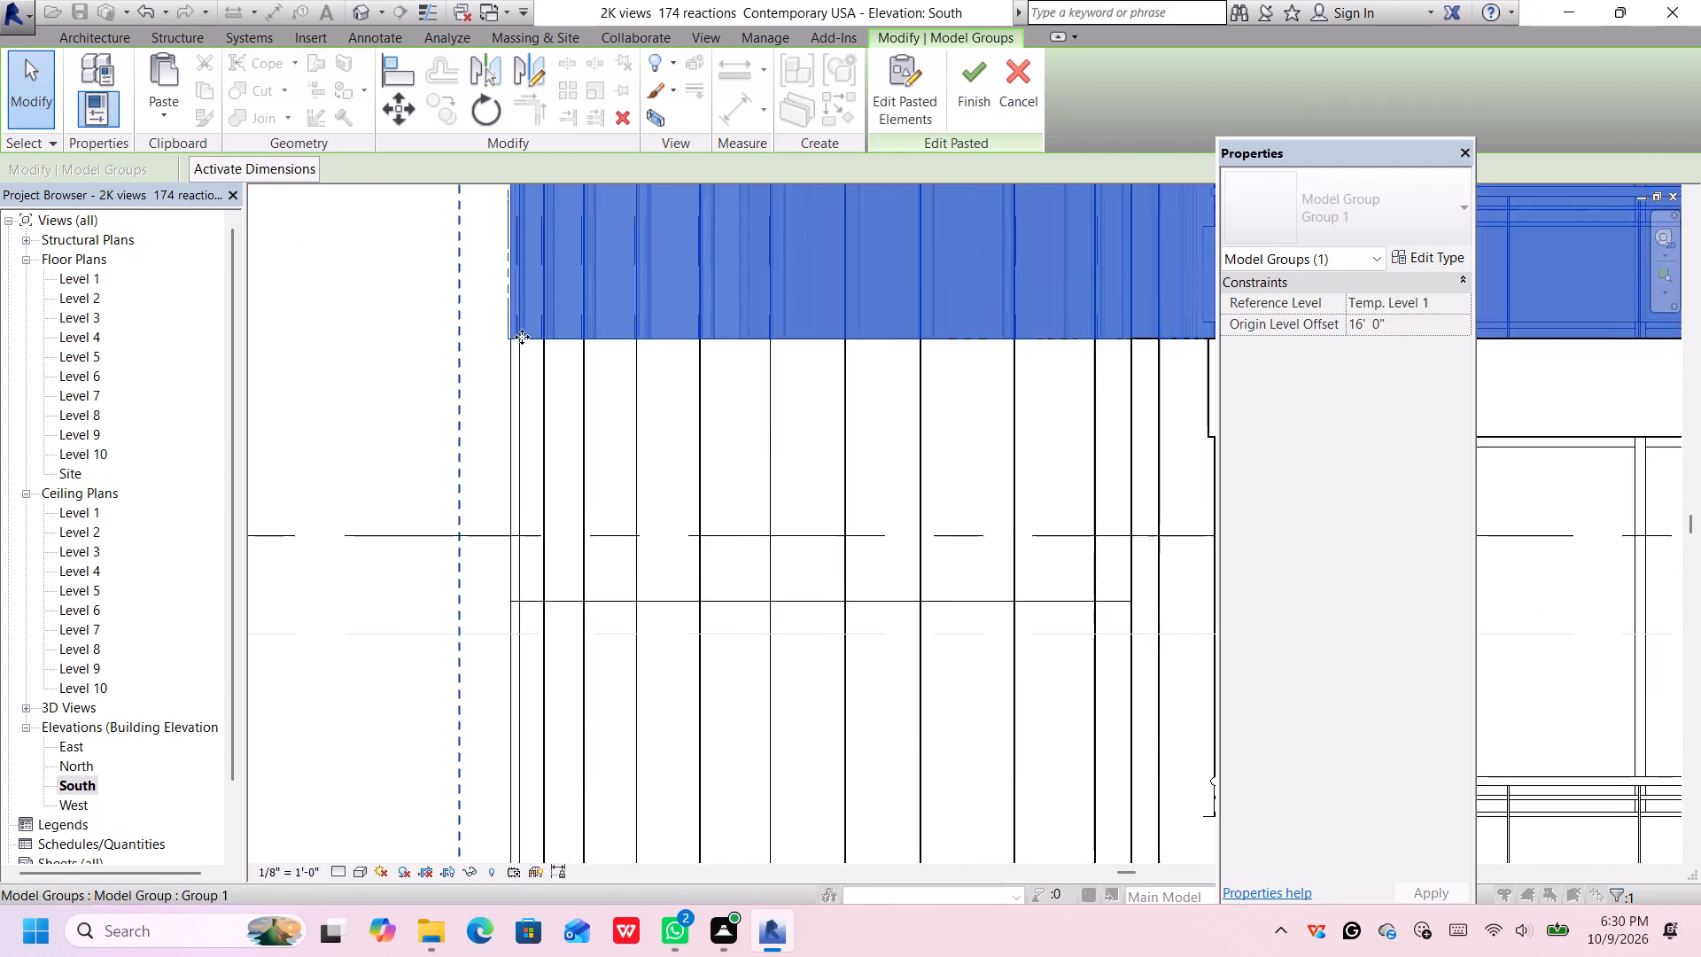
pyautogui.scroll(-9, 522, 337)
pyautogui.moveTo(898, 471); pyautogui.dragTo(893, 428, button='middle')
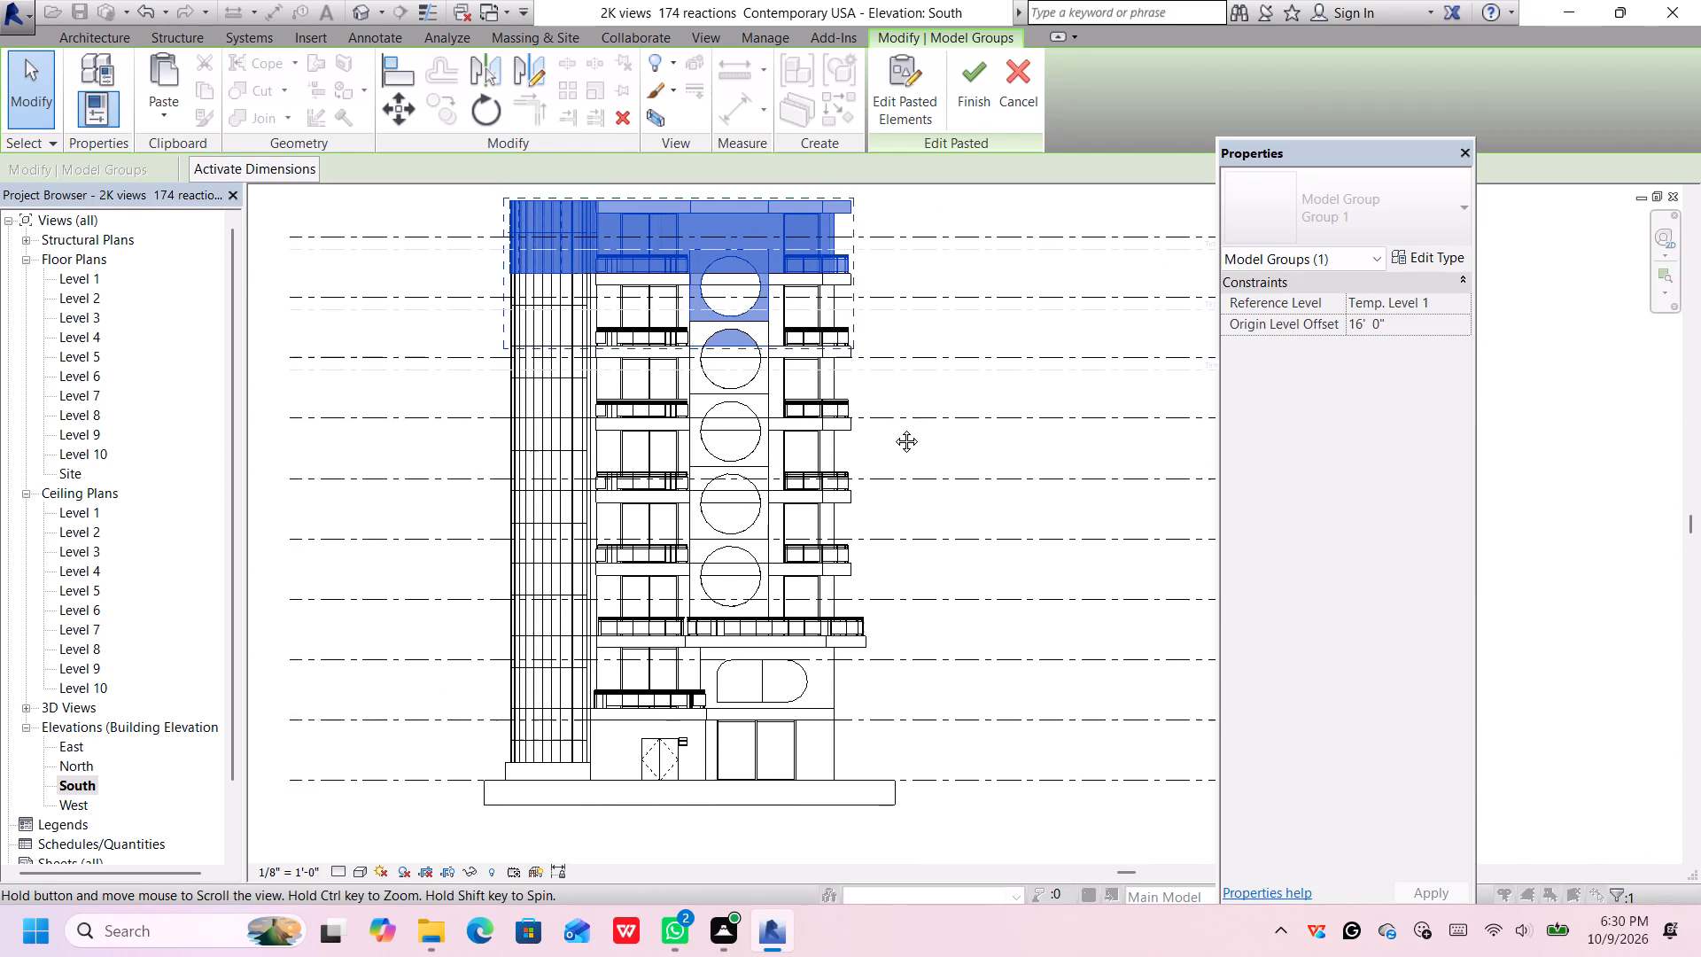
pyautogui.moveTo(893, 428); pyautogui.dragTo(896, 440, button='middle')
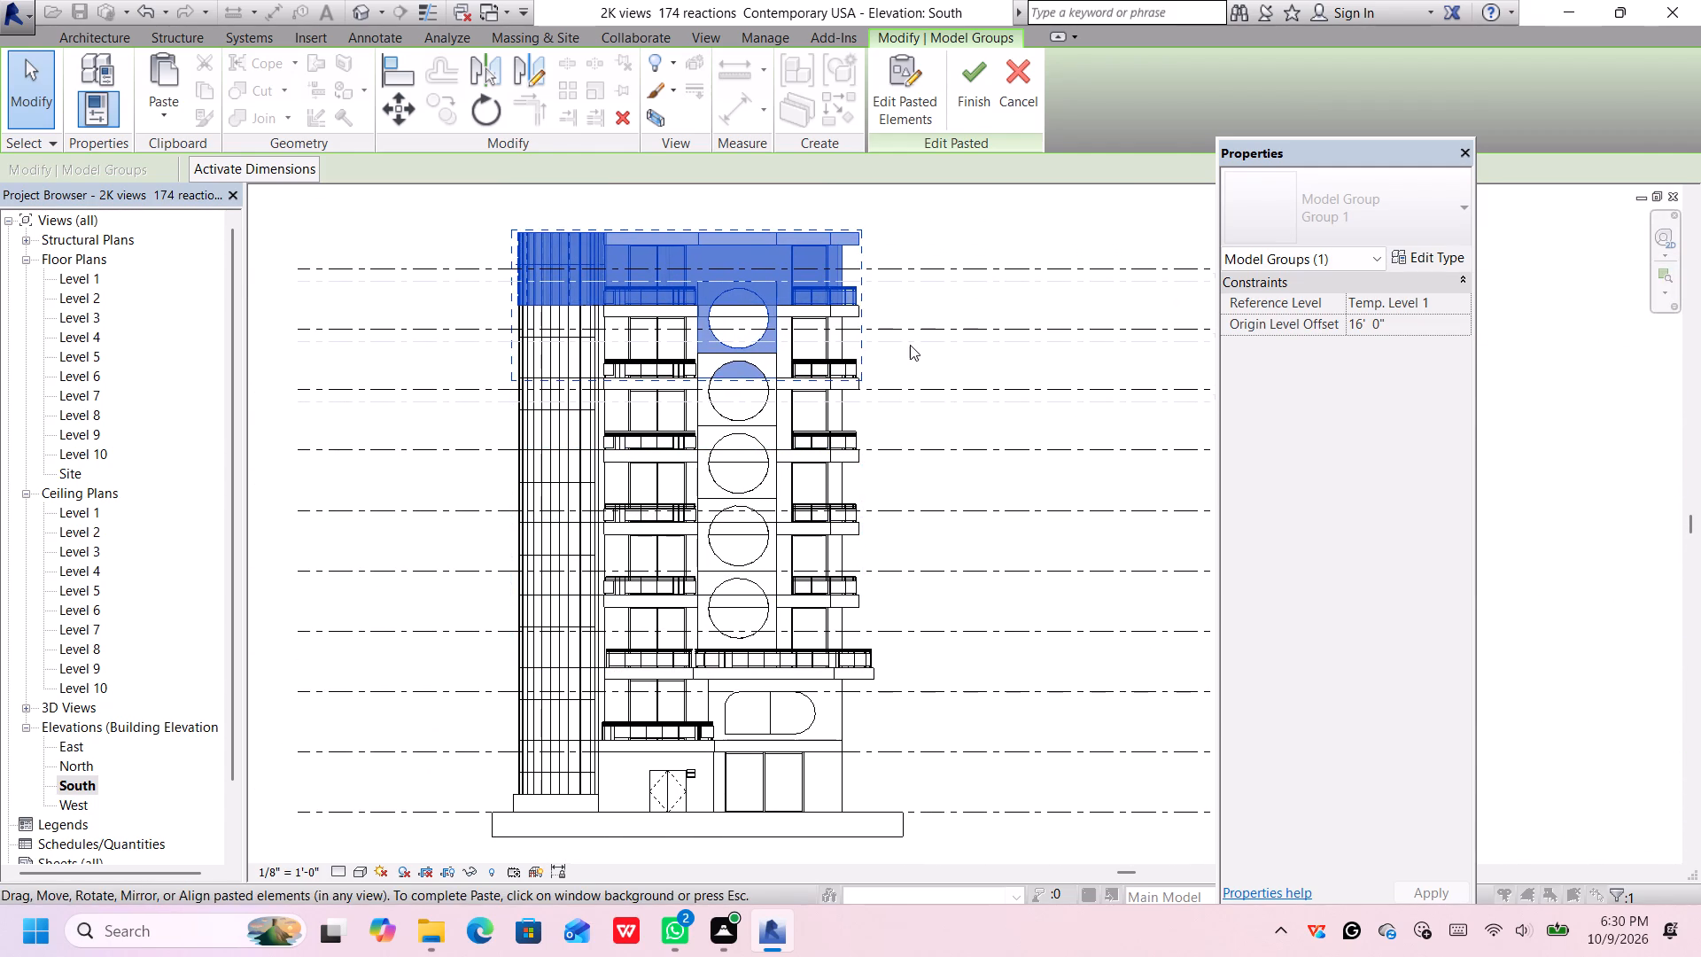
pyautogui.scroll(-3, 910, 345)
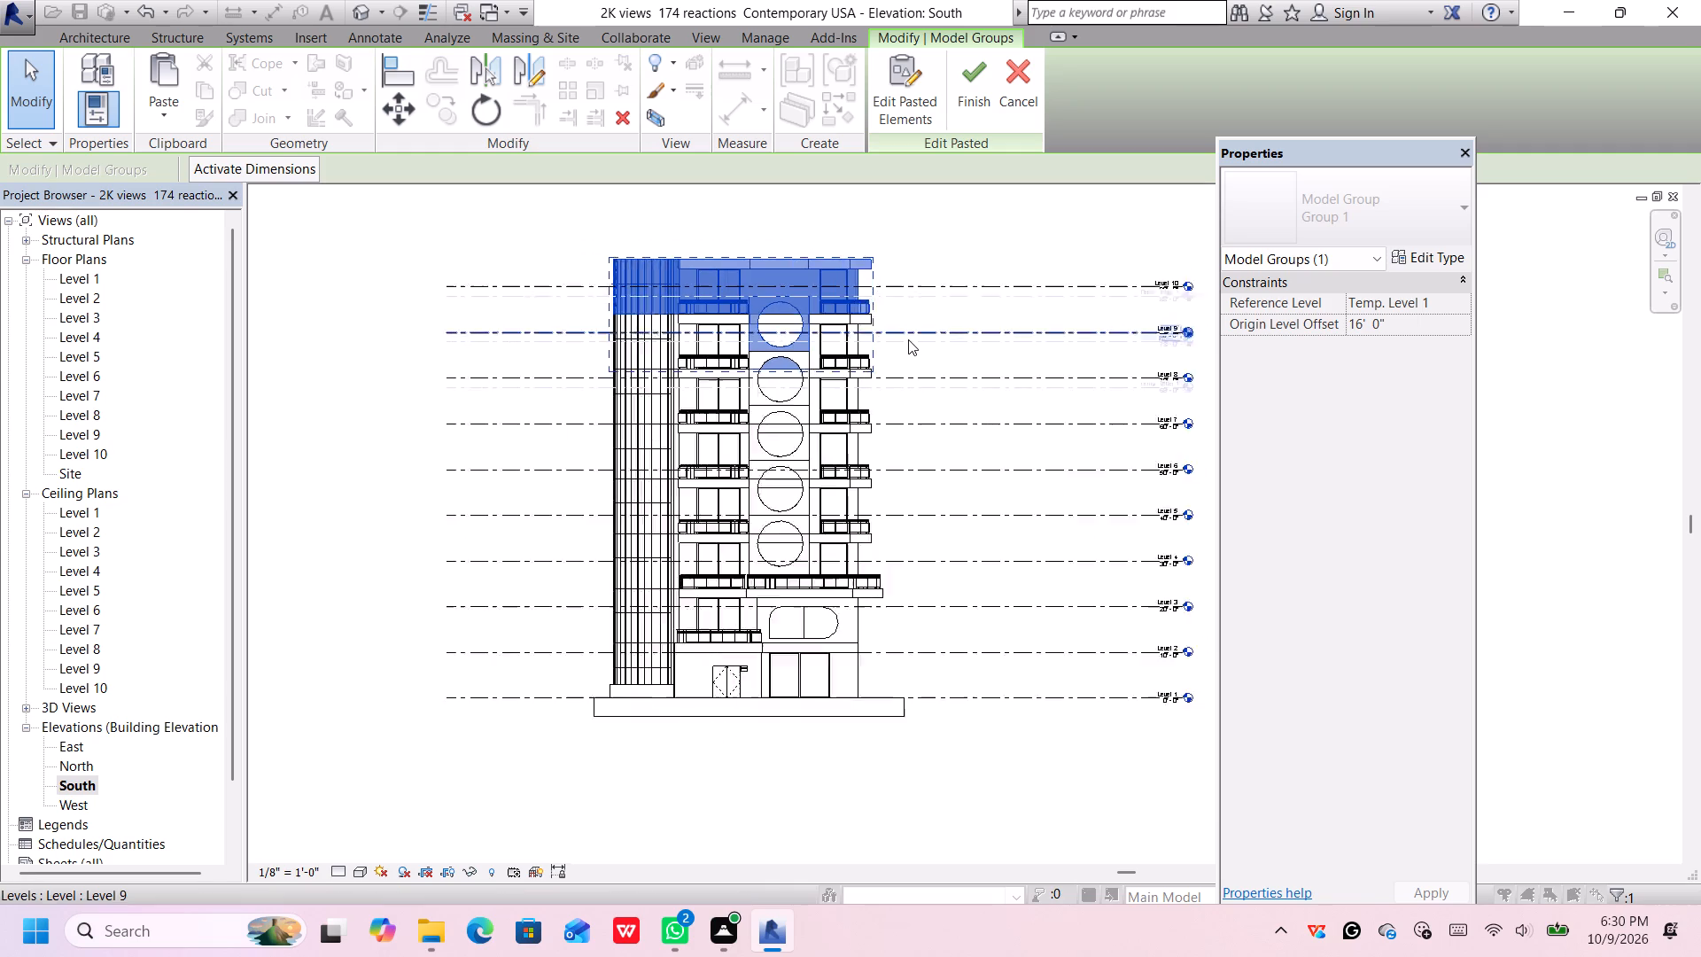
pyautogui.scroll(-1, 908, 339)
pyautogui.moveTo(935, 284); pyautogui.dragTo(808, 297, button='middle')
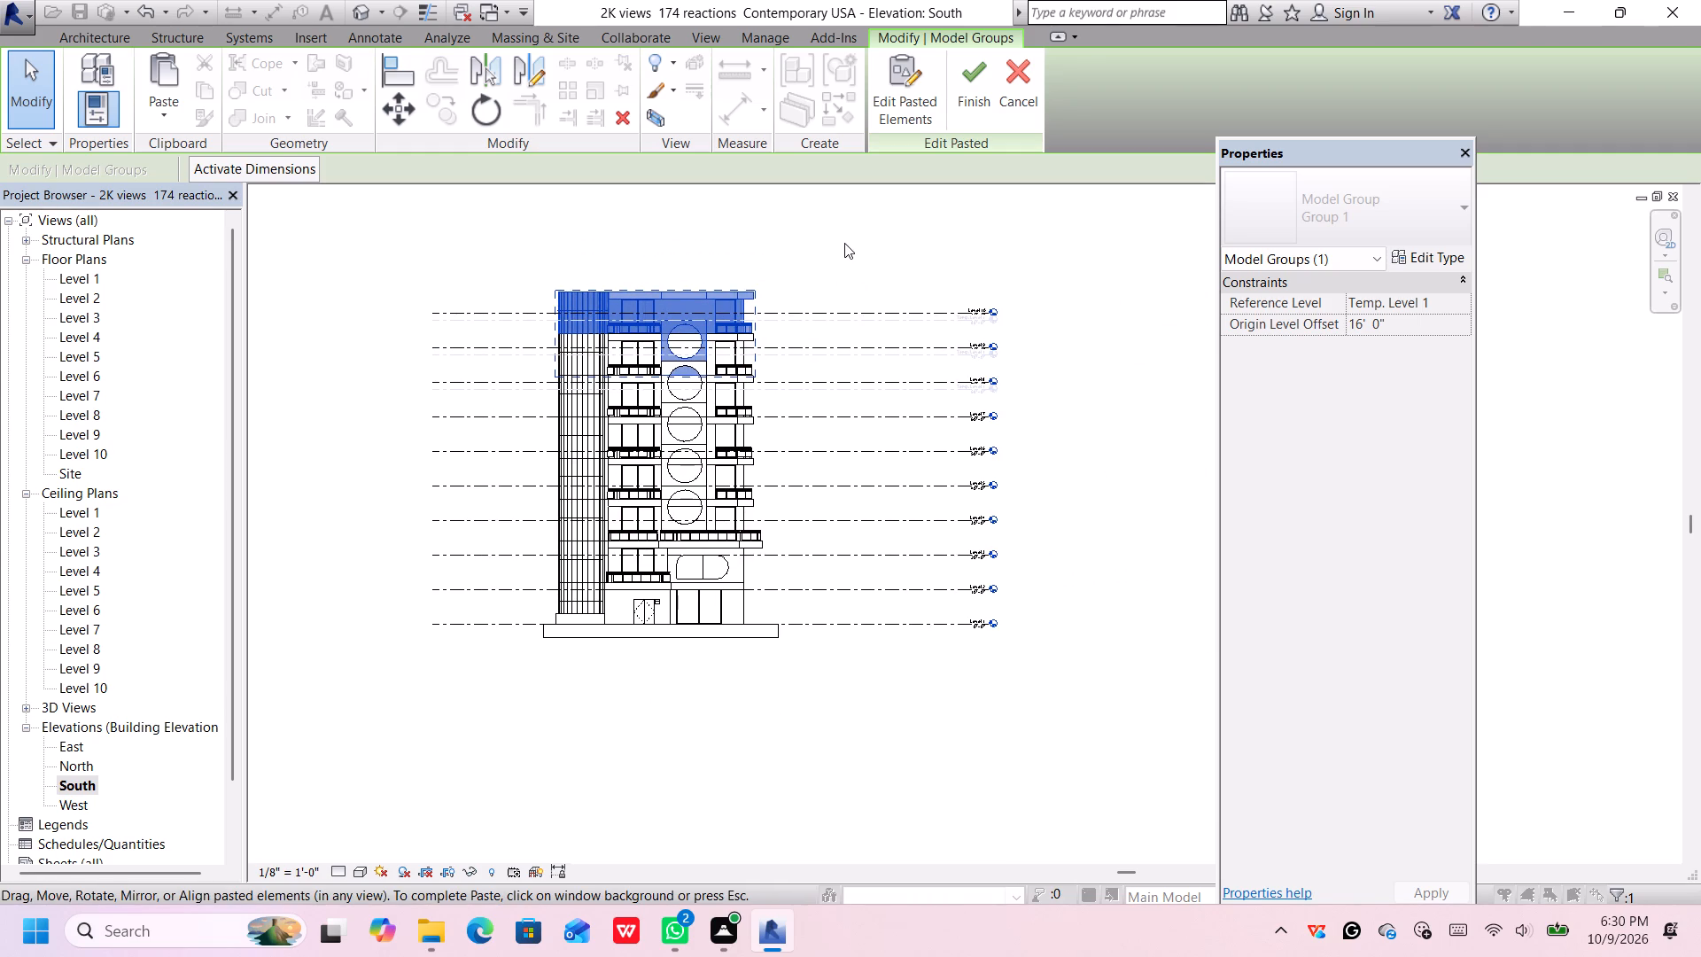
# Finish placing the fourth pasted storey group, accepting the overlapping walls.
pyautogui.click(795, 221)
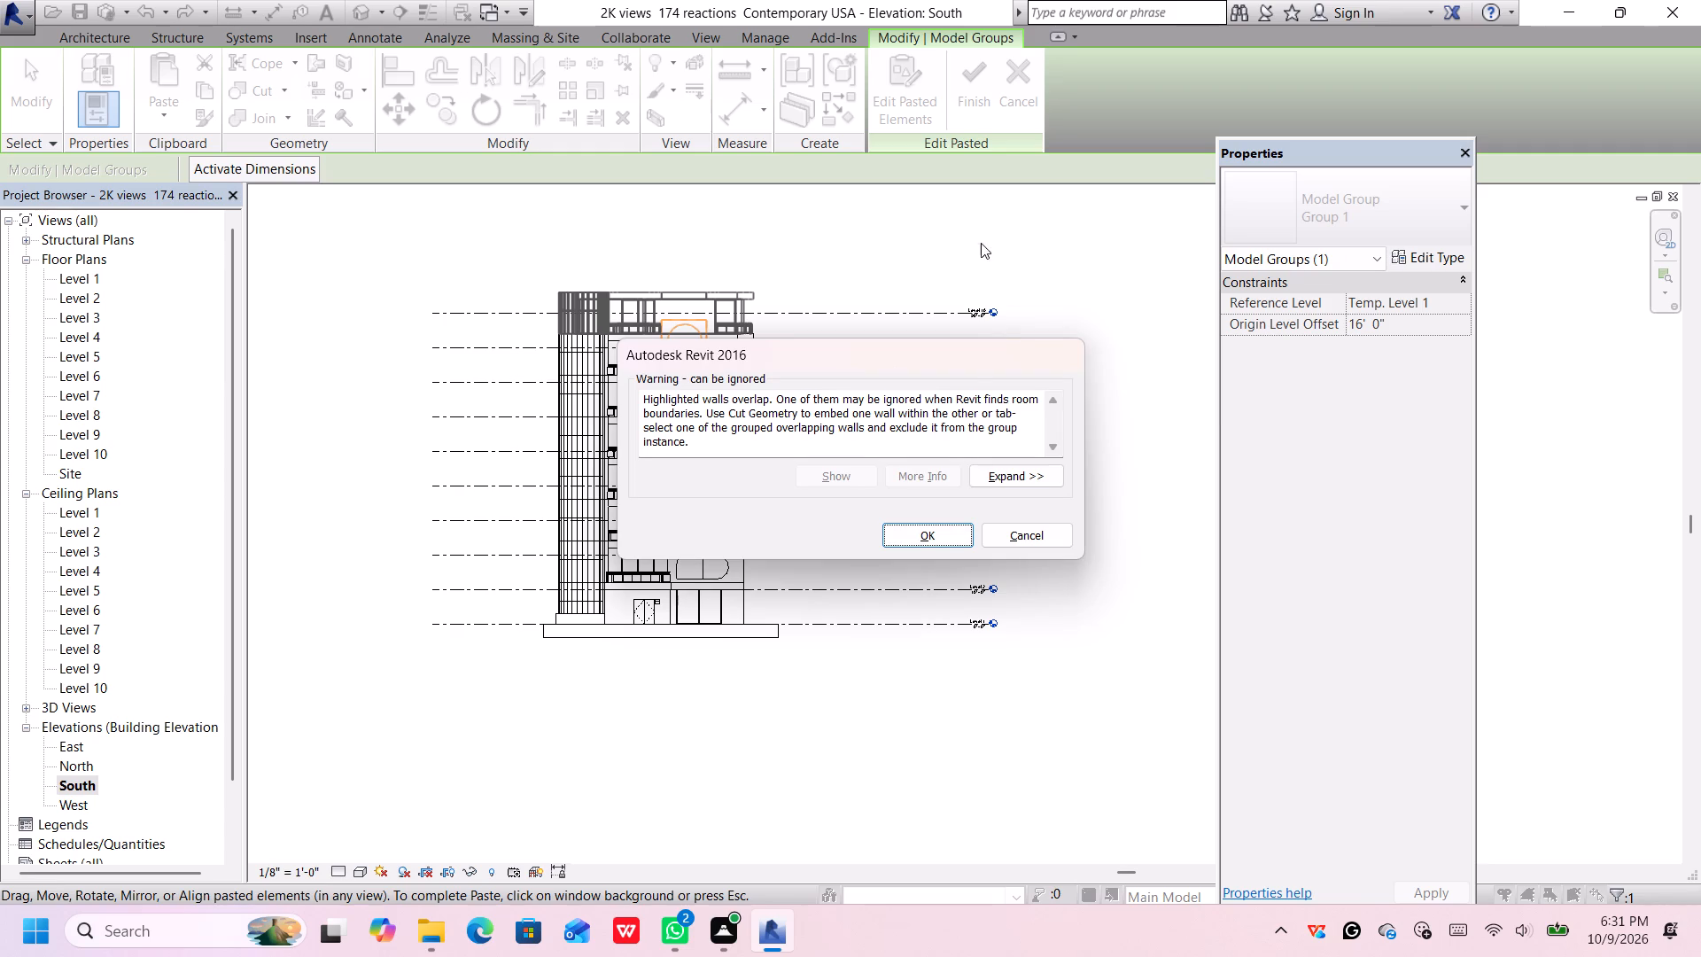
pyautogui.click(929, 539)
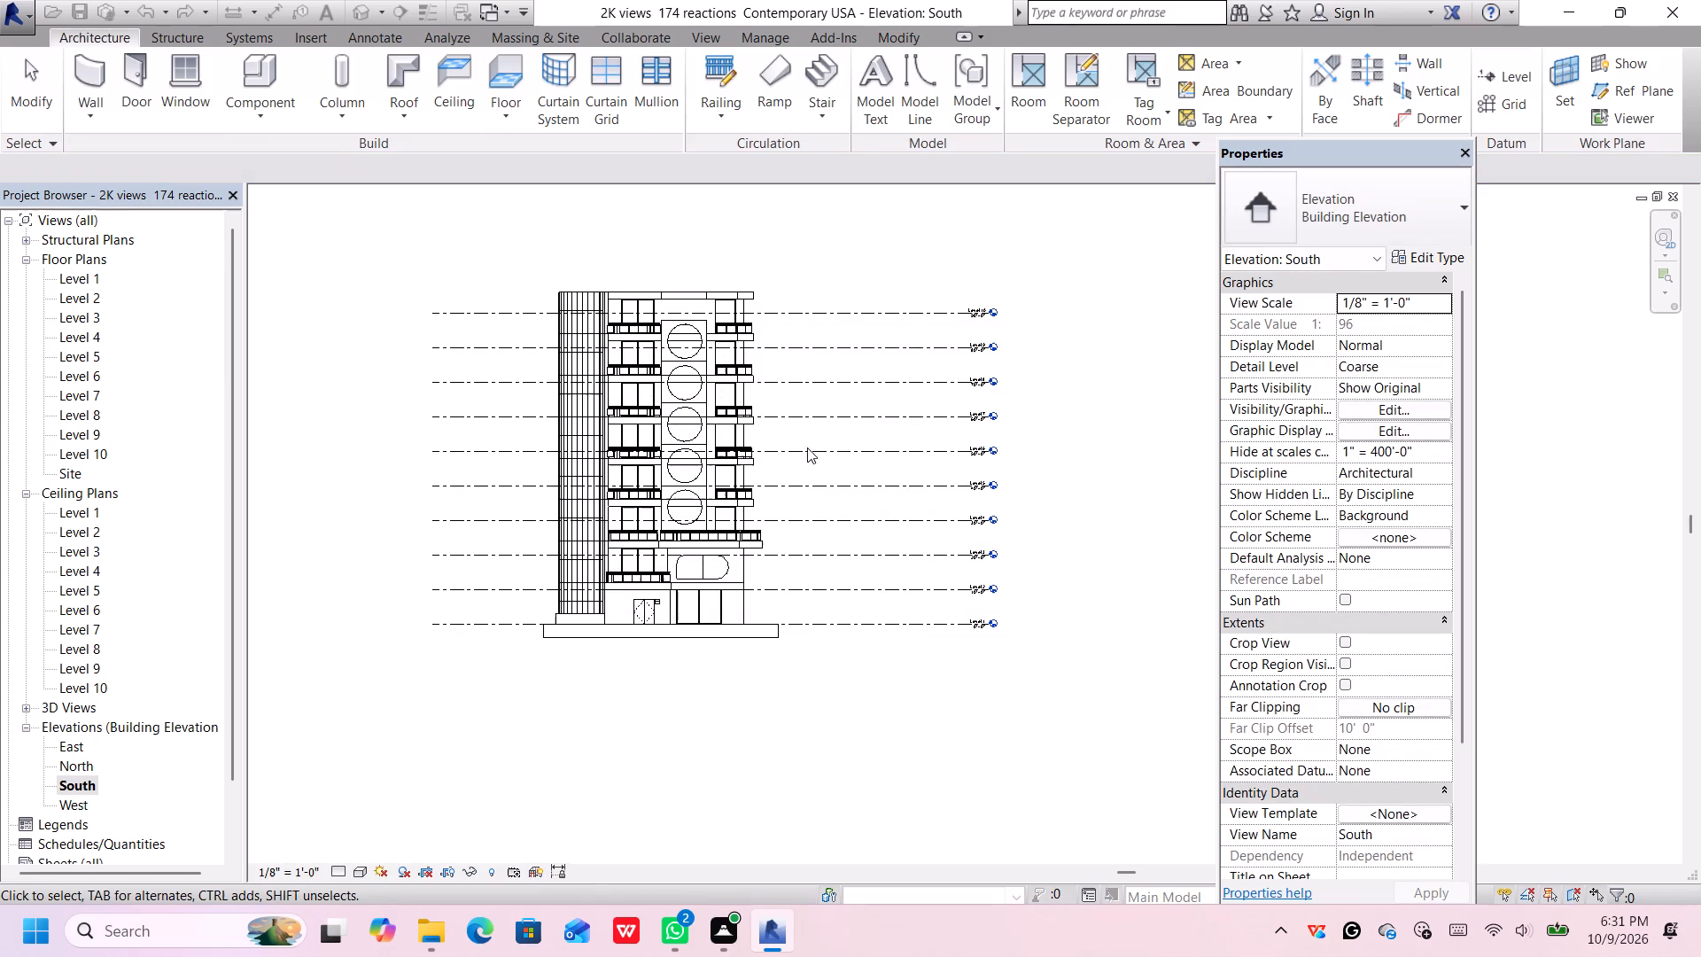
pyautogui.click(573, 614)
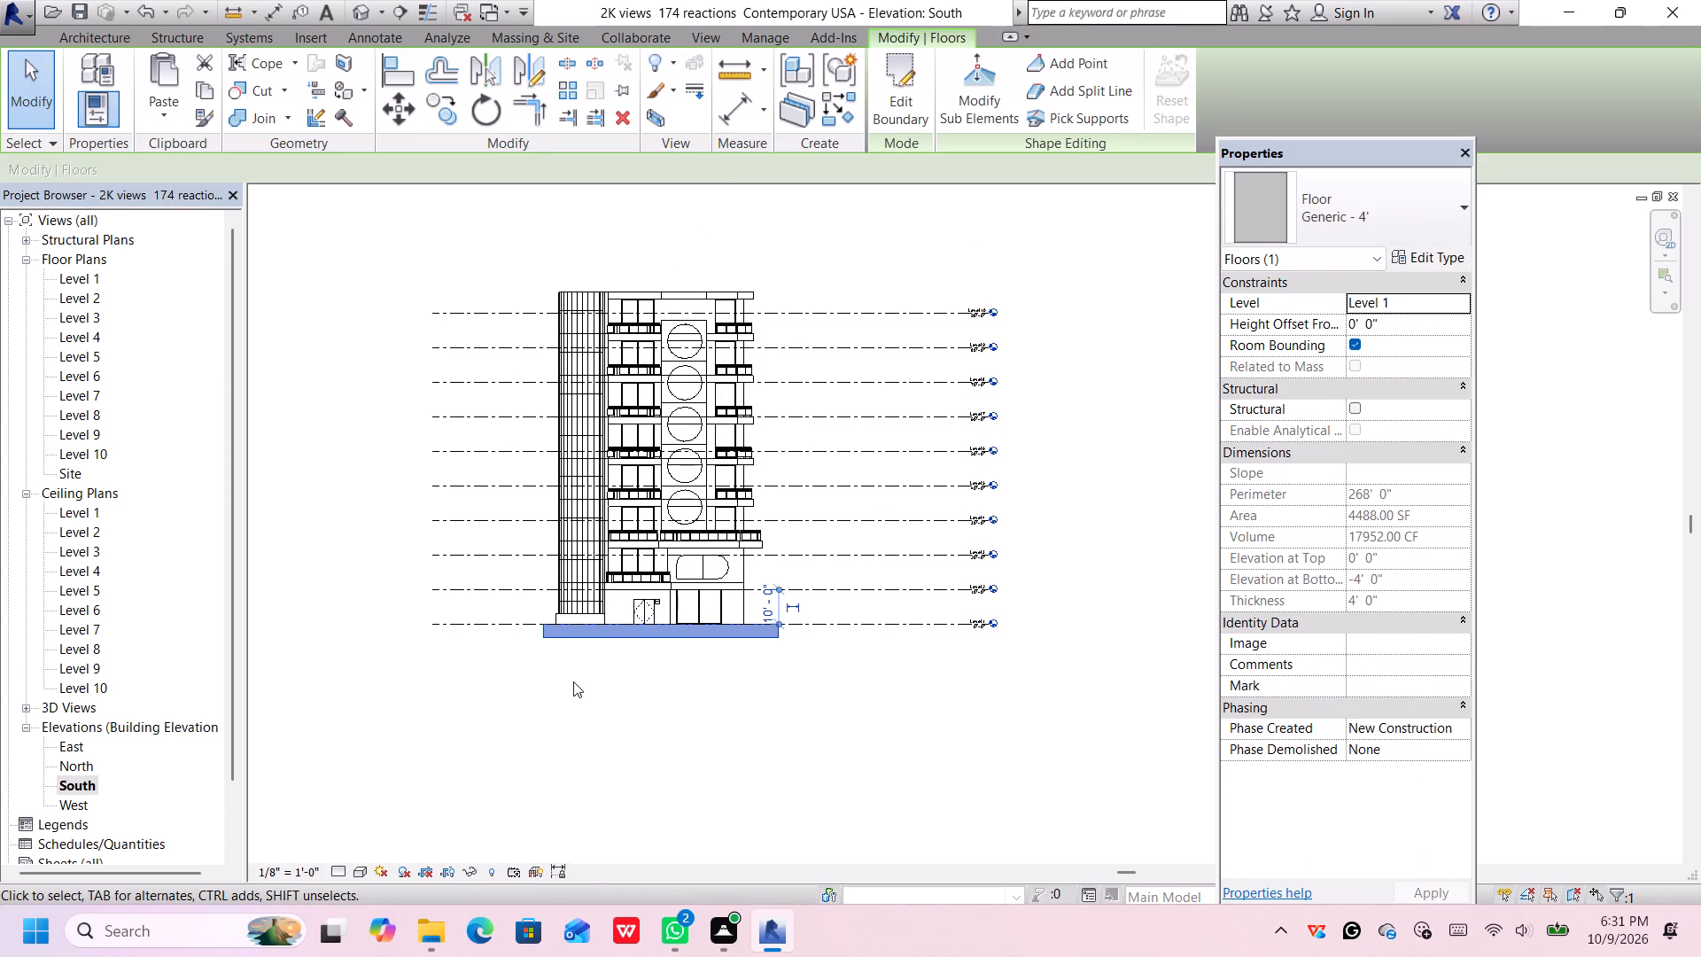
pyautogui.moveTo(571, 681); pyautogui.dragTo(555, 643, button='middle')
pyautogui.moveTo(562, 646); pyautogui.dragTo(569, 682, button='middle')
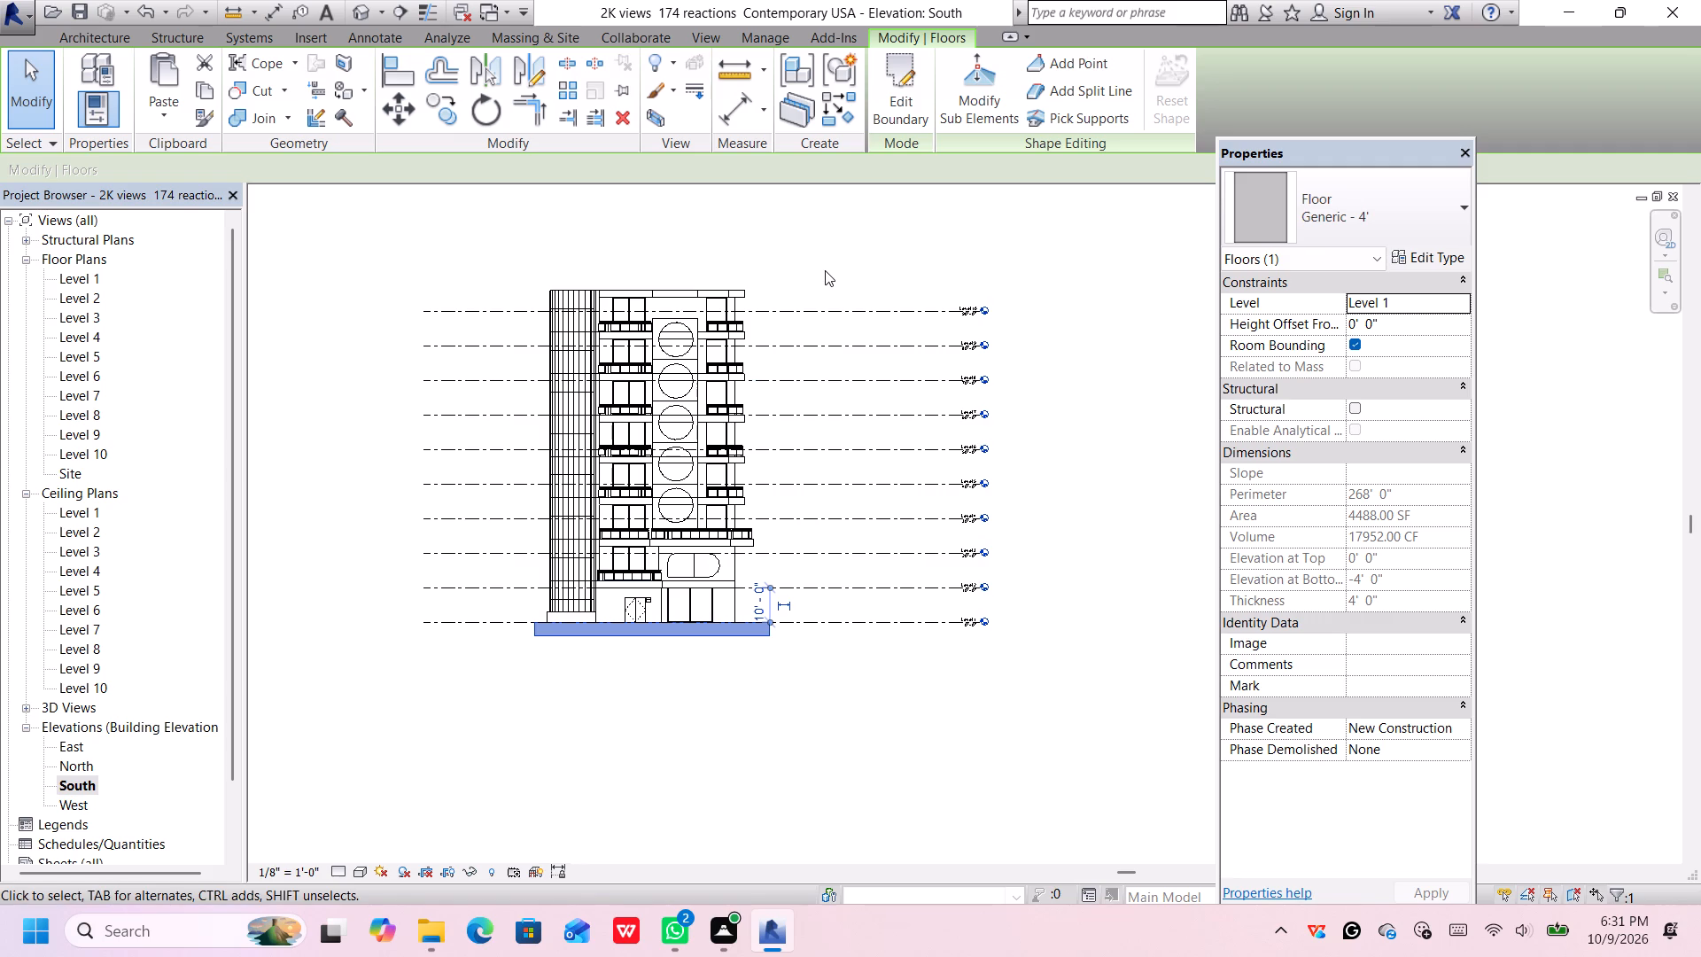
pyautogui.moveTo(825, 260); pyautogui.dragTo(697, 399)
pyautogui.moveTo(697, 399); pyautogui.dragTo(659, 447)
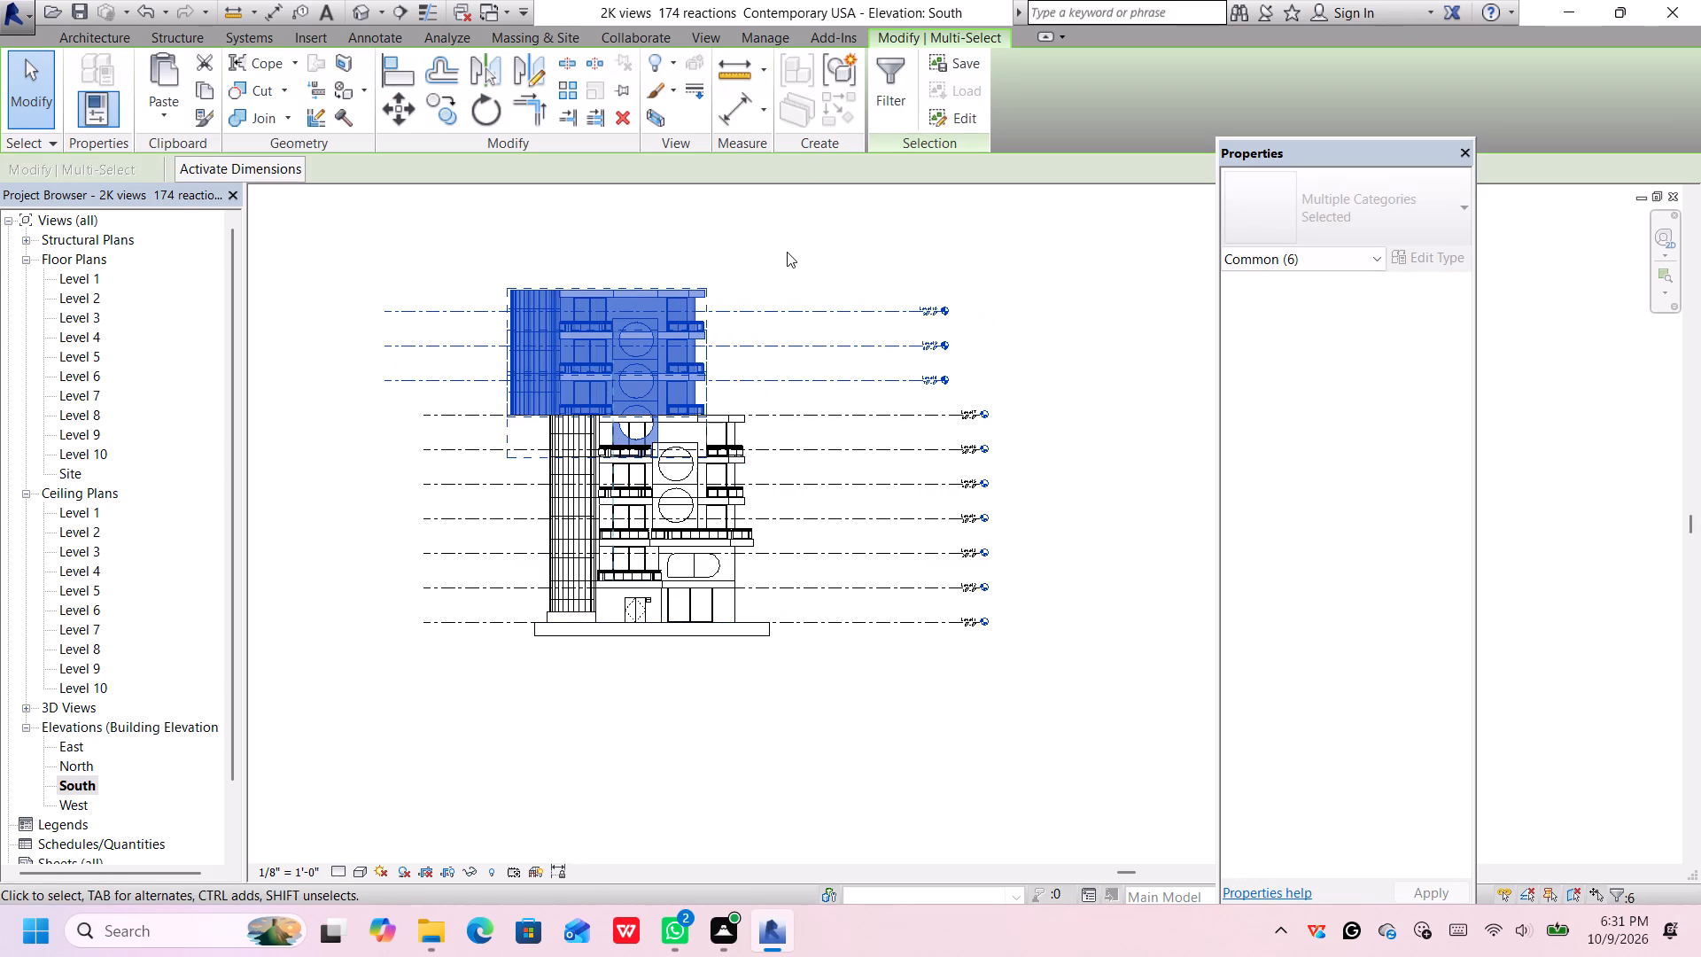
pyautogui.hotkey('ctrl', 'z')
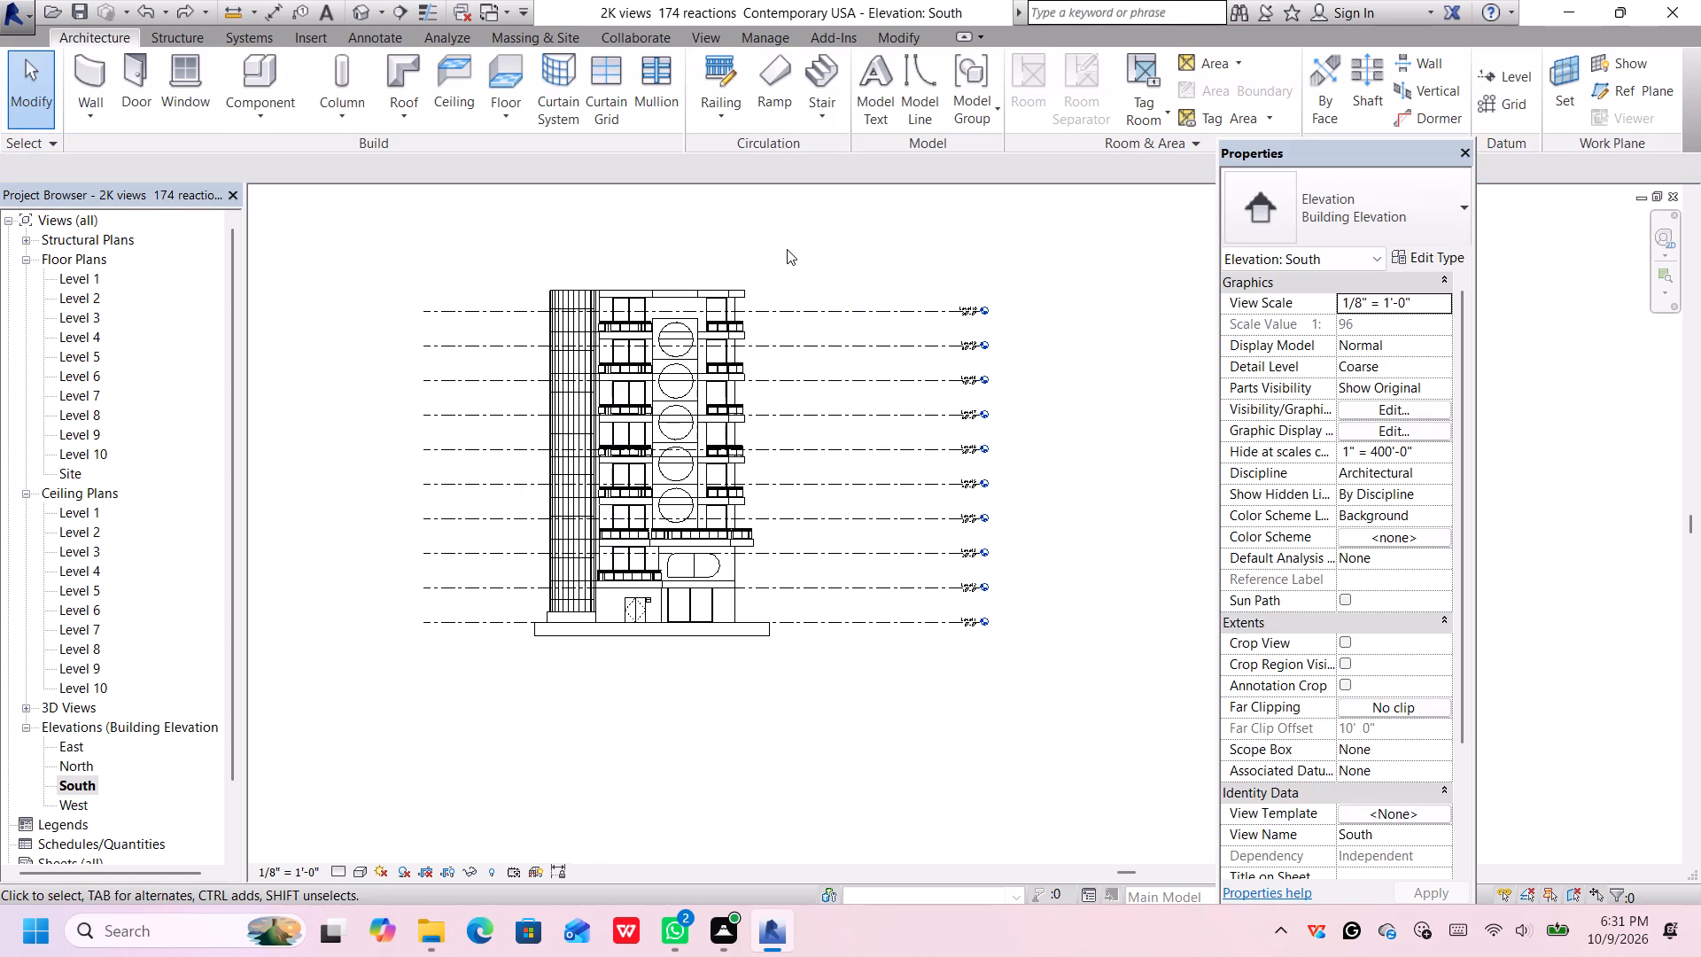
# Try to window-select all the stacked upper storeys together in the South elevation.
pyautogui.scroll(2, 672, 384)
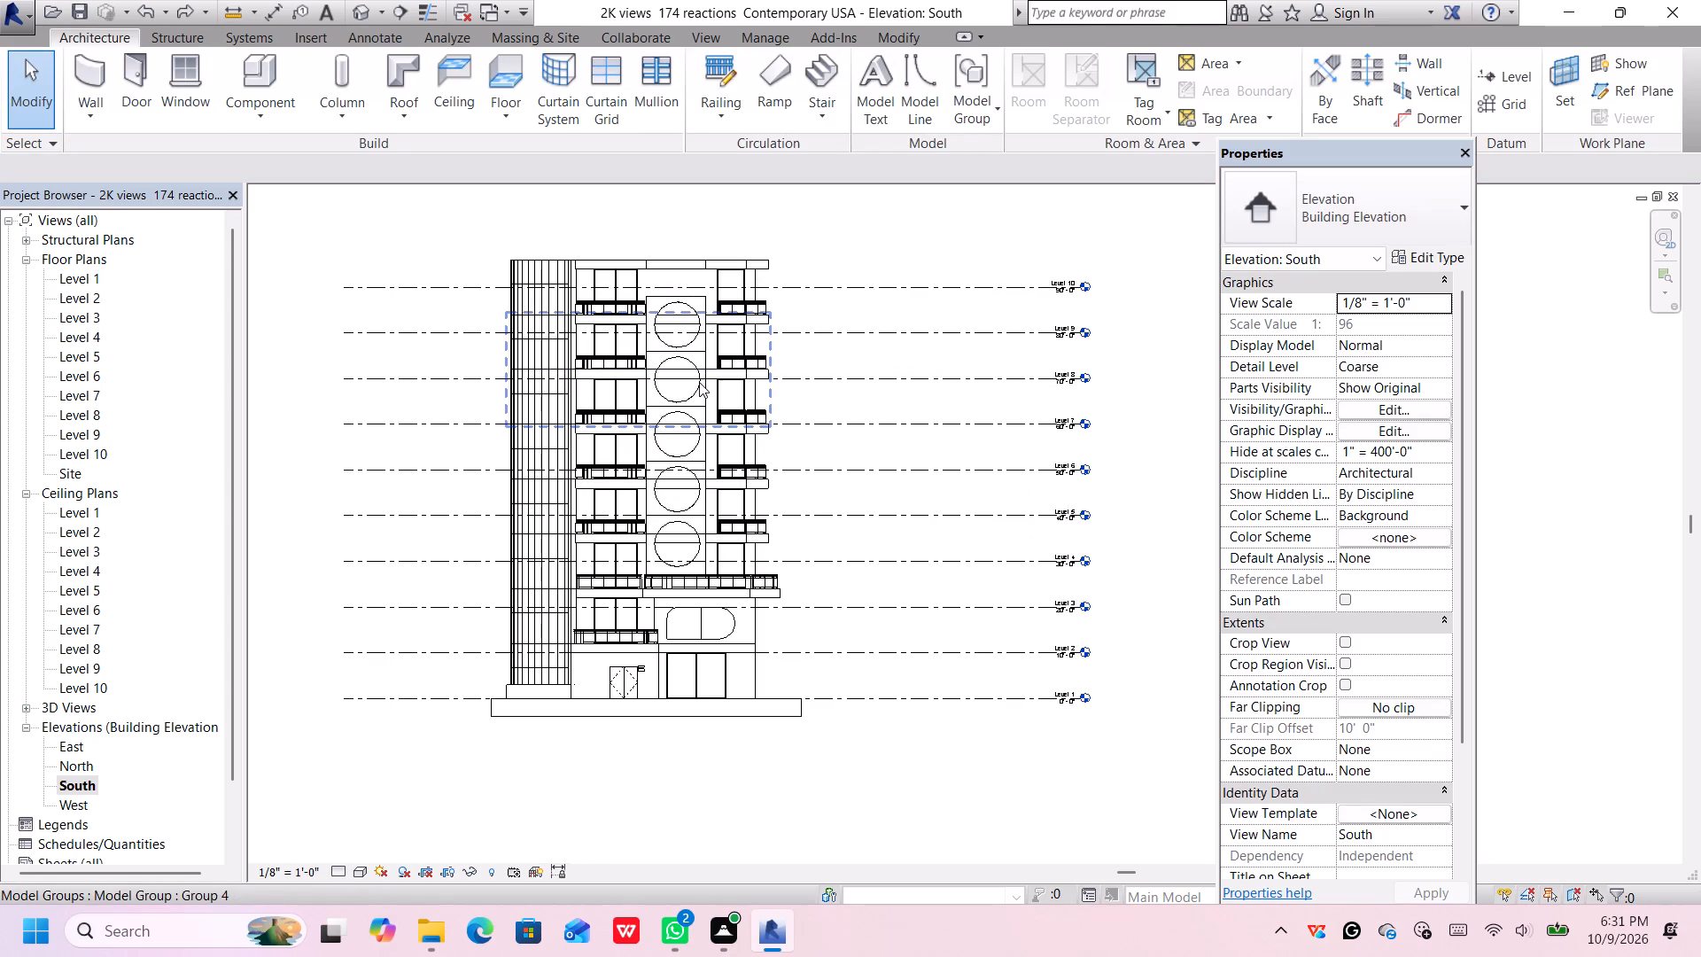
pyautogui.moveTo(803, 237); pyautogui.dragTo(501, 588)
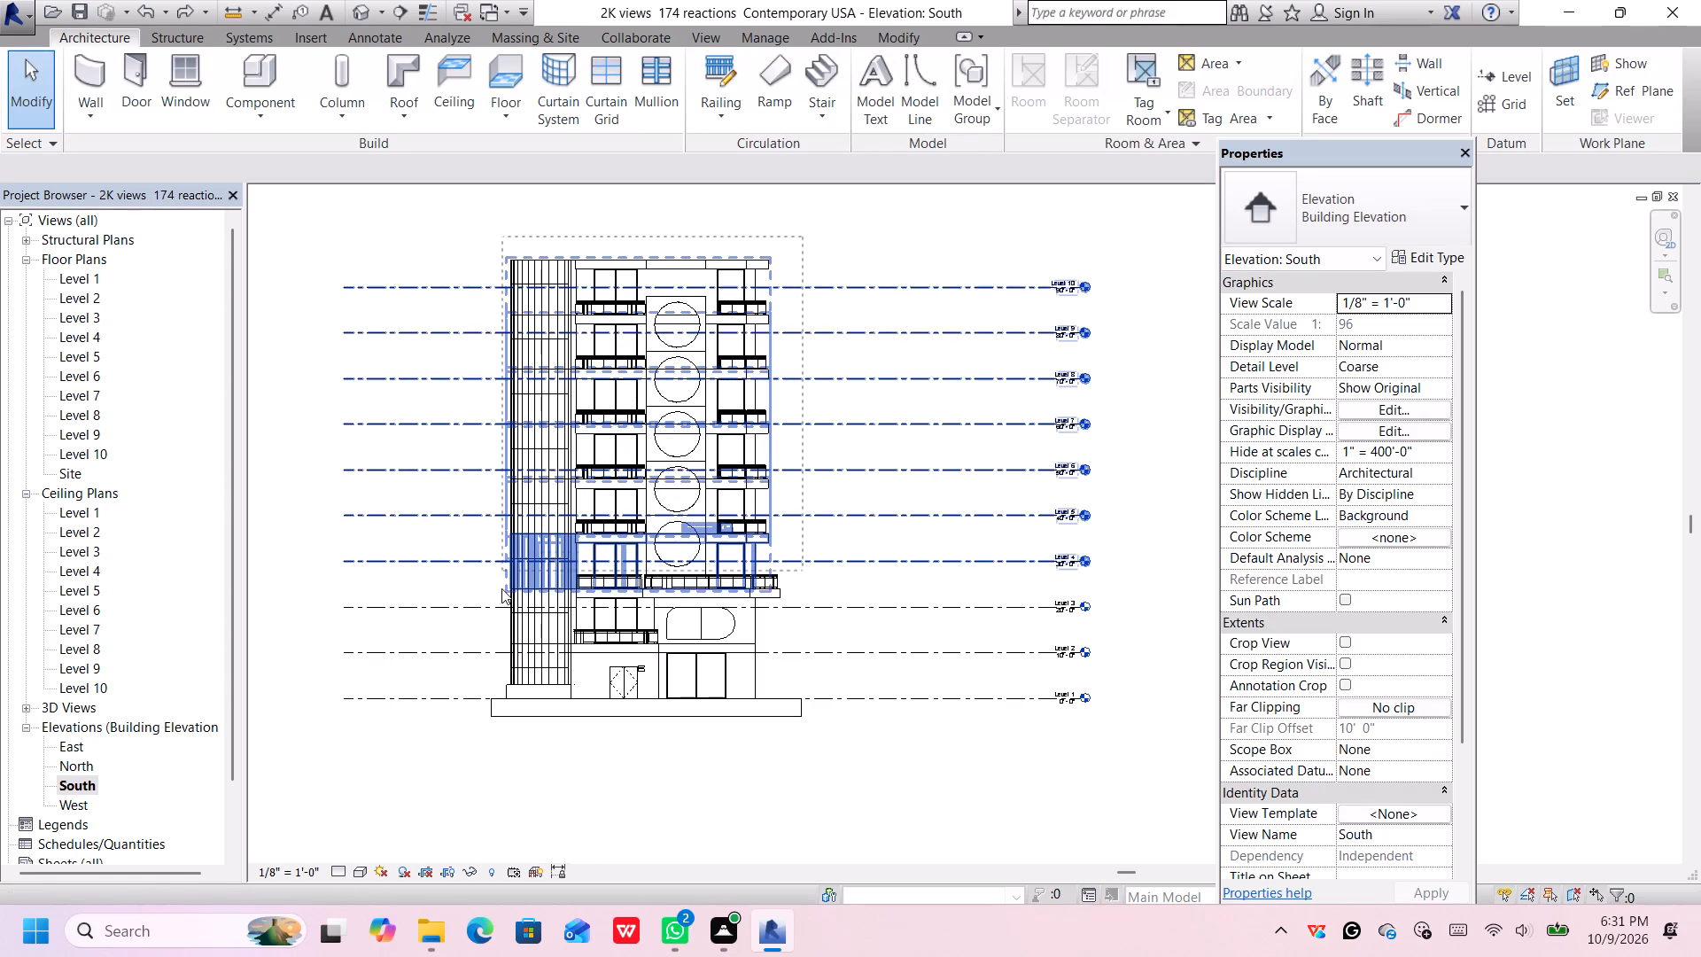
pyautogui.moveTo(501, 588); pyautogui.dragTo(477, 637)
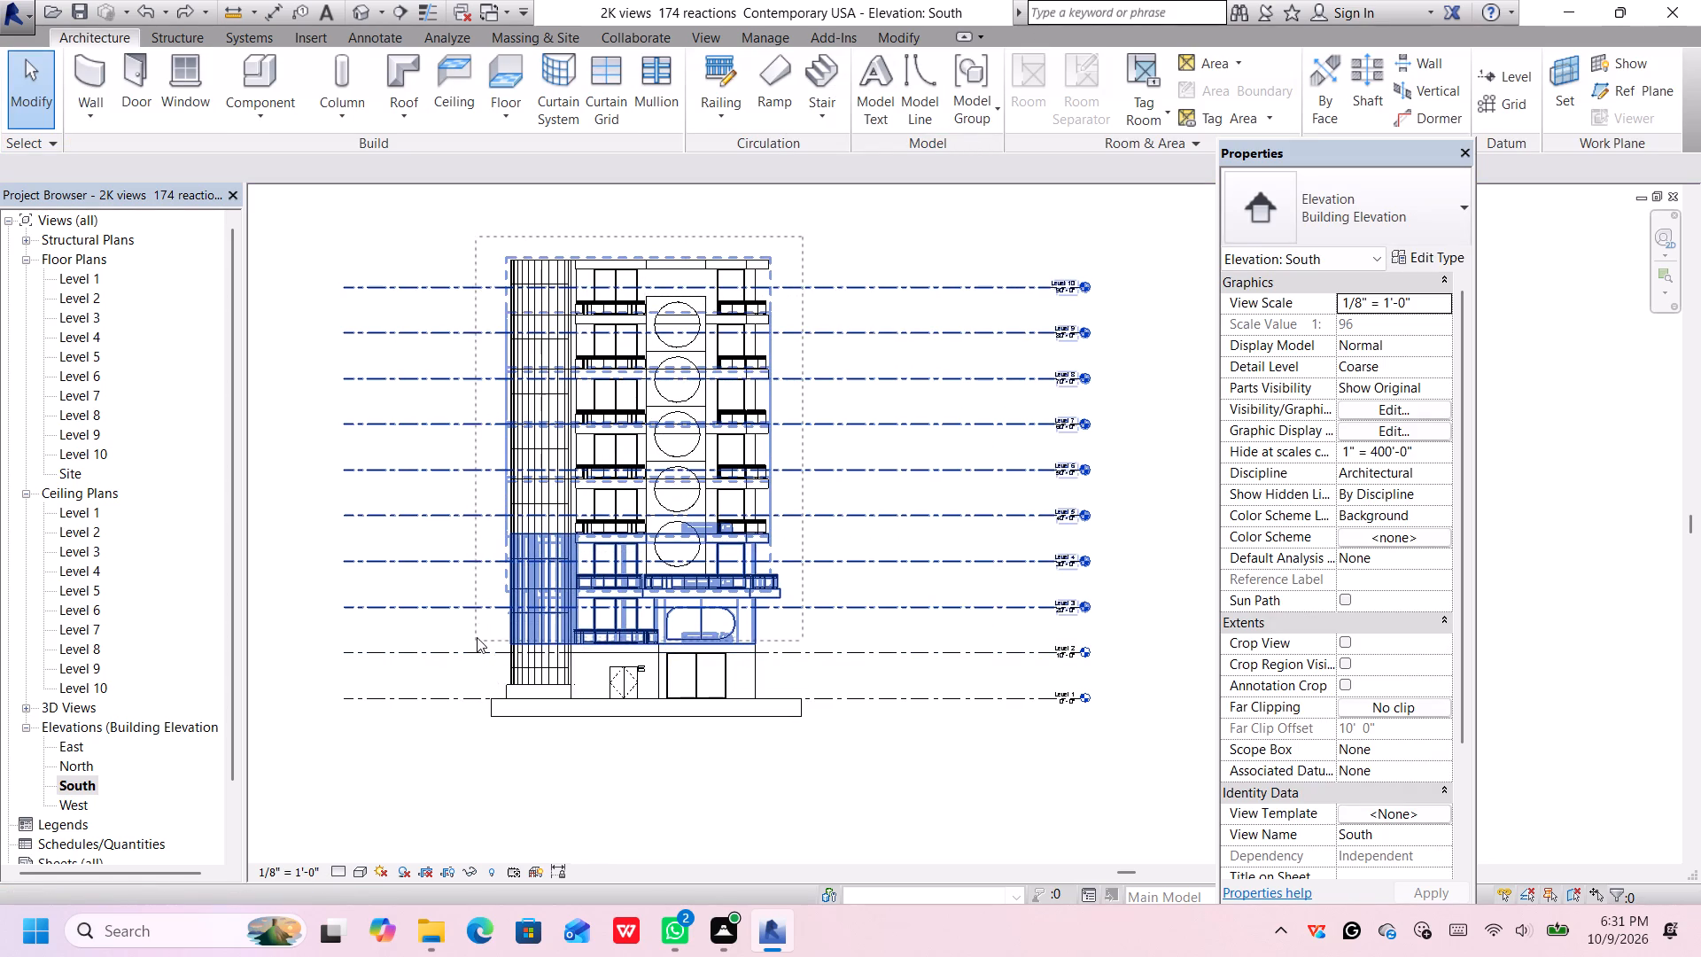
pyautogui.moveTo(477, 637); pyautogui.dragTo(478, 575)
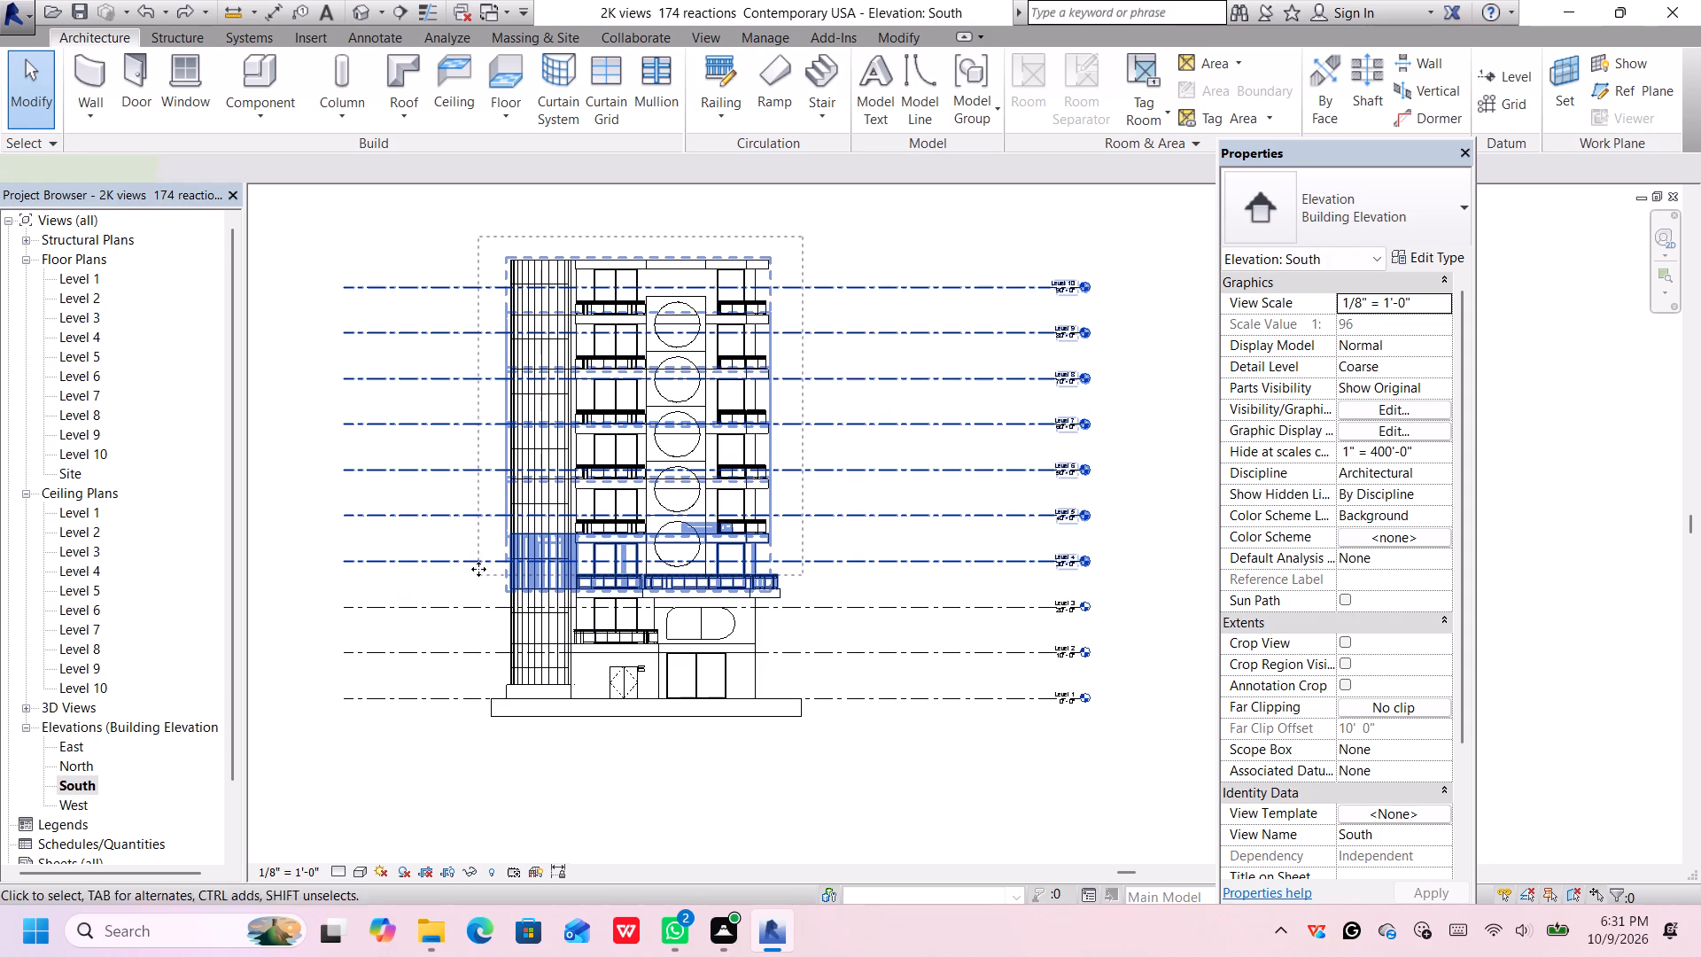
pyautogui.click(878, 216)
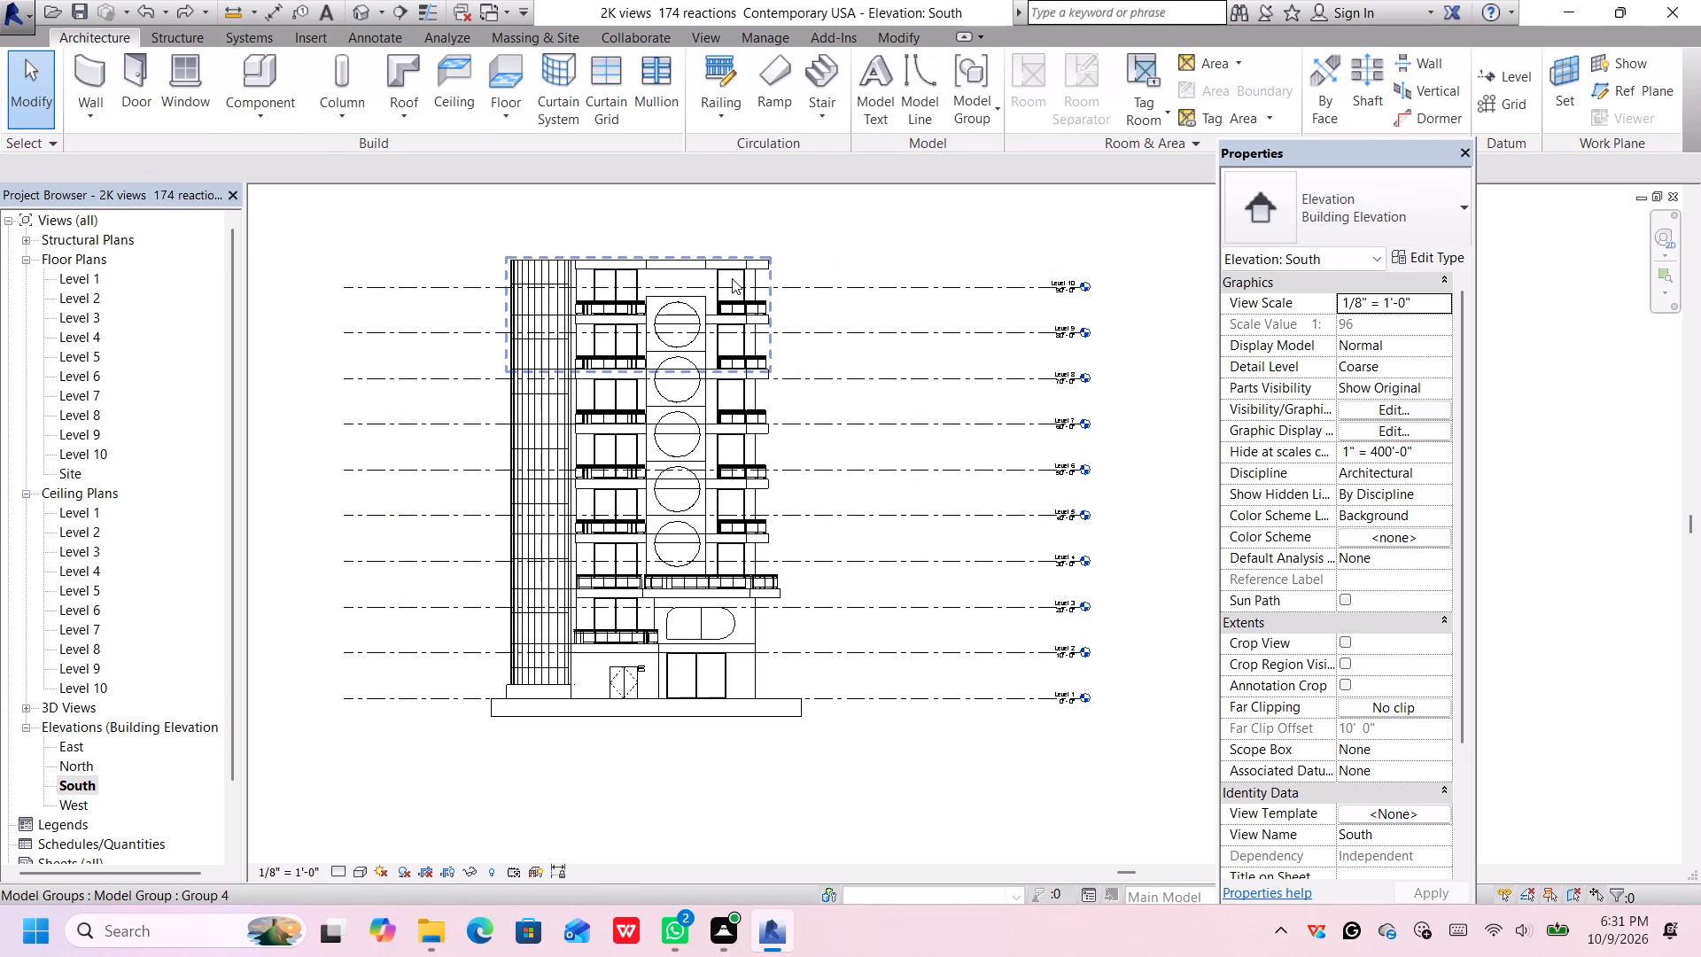
# Ungroup the two uppermost storey groups of the tower, starting with the one at the roof.
pyautogui.click(745, 262)
pyautogui.click(950, 74)
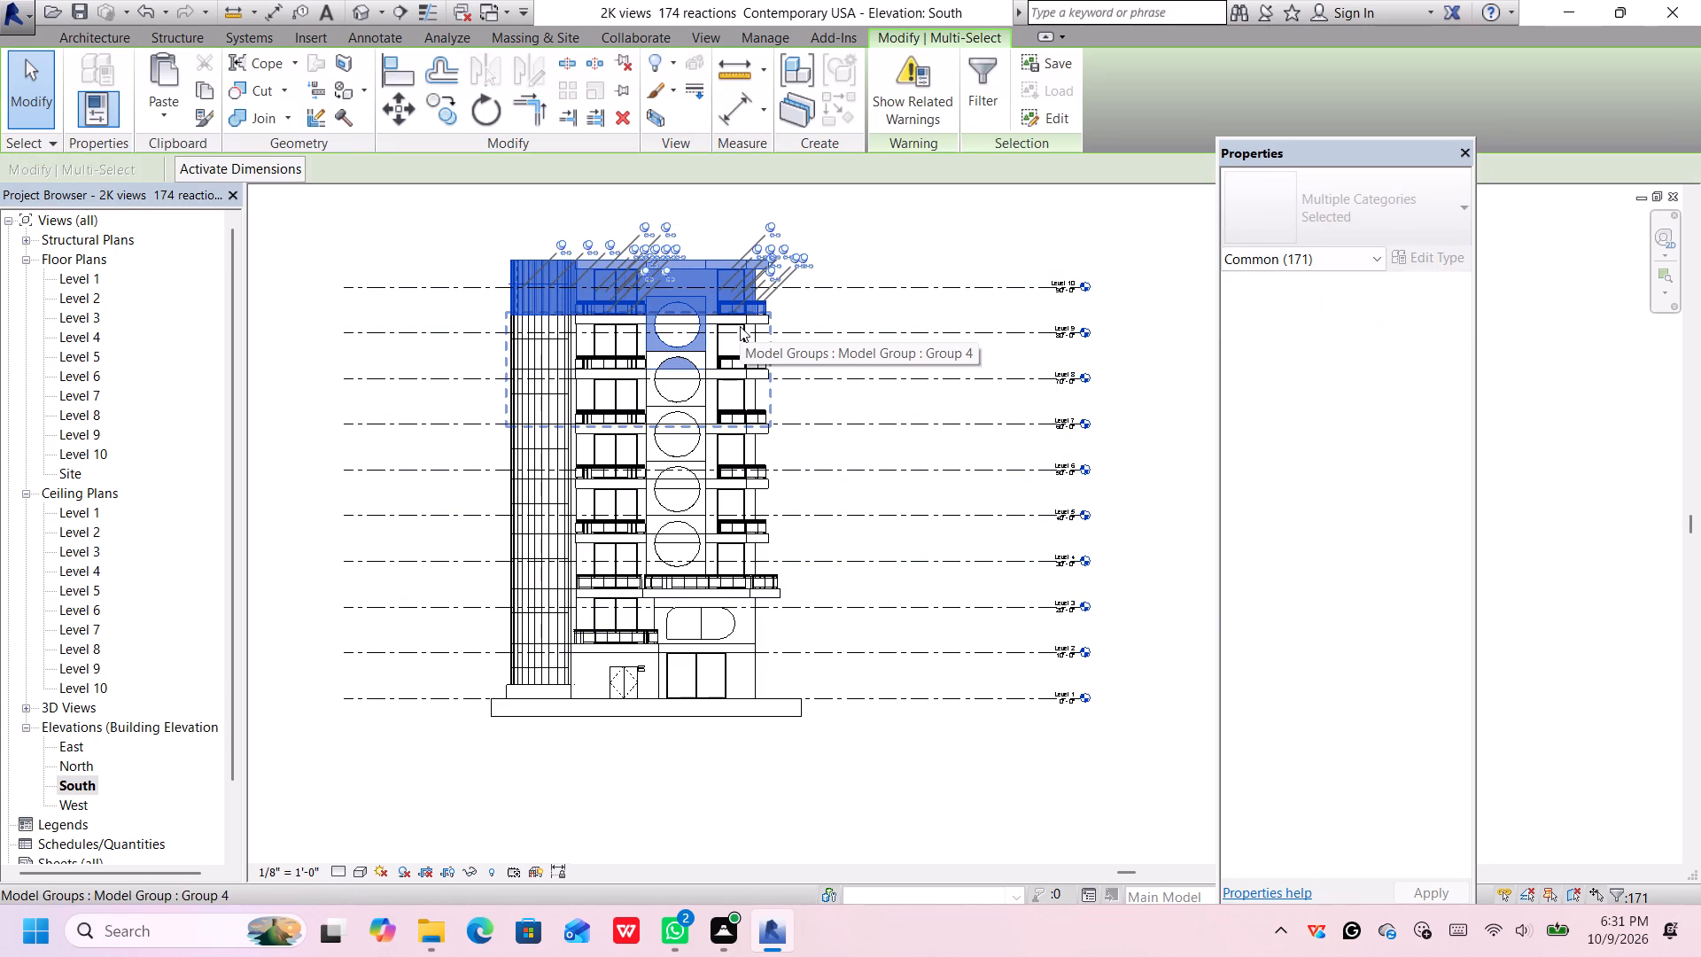
pyautogui.click(742, 348)
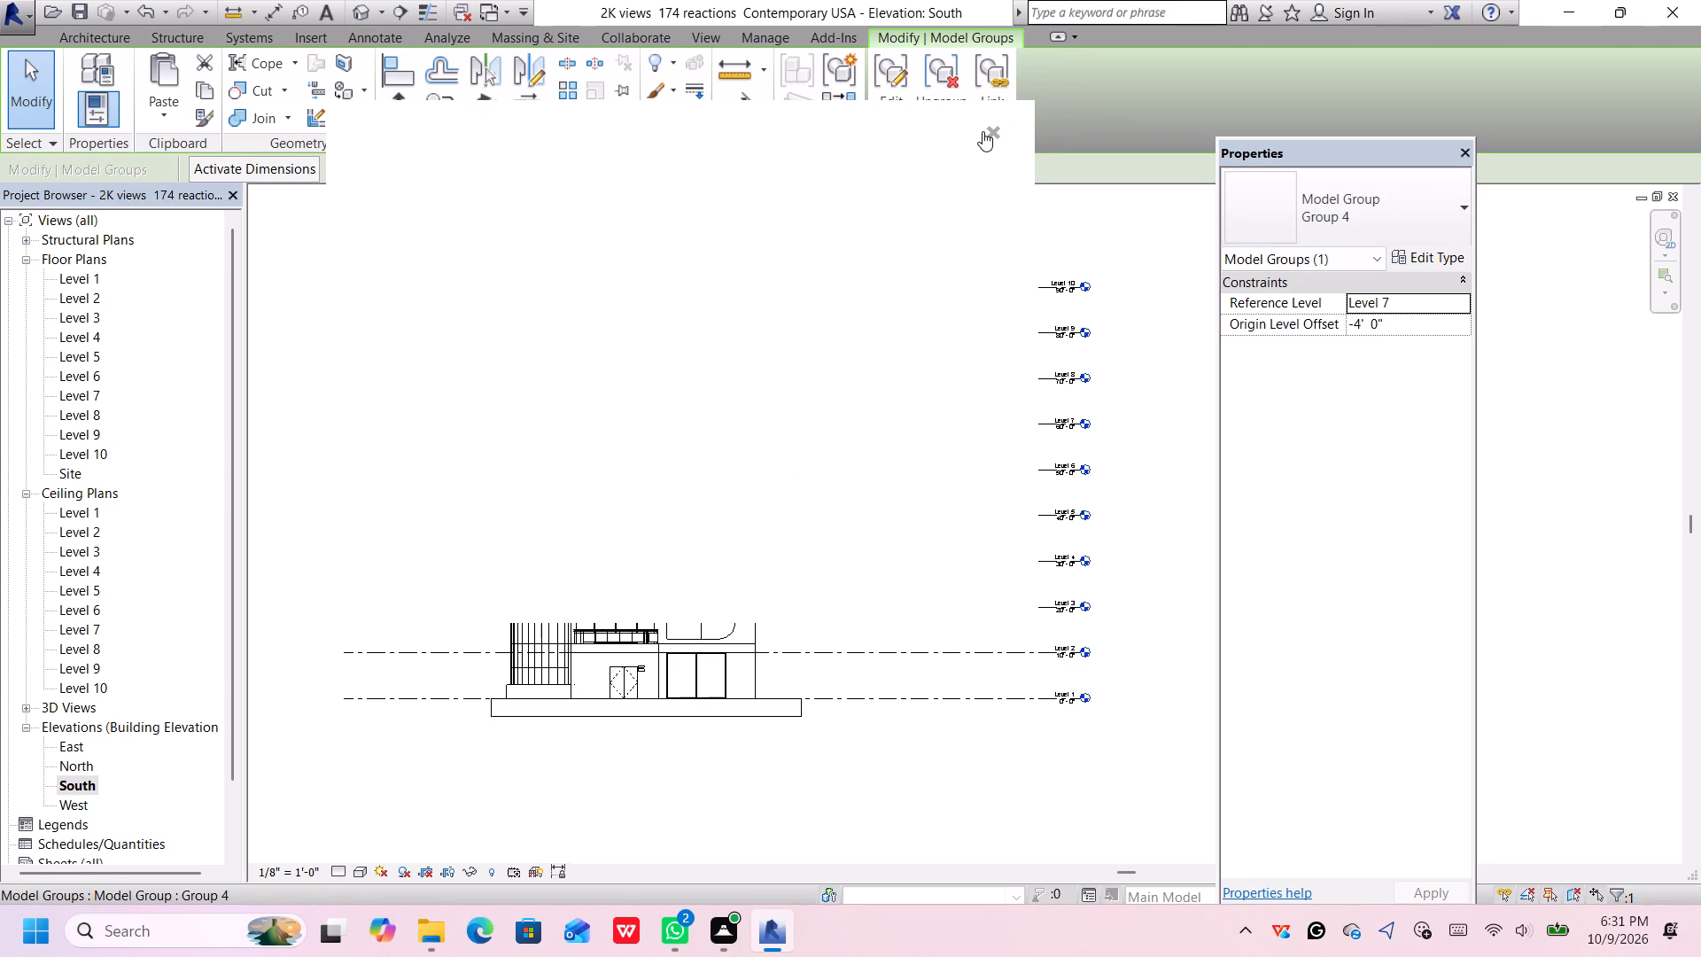
pyautogui.click(987, 131)
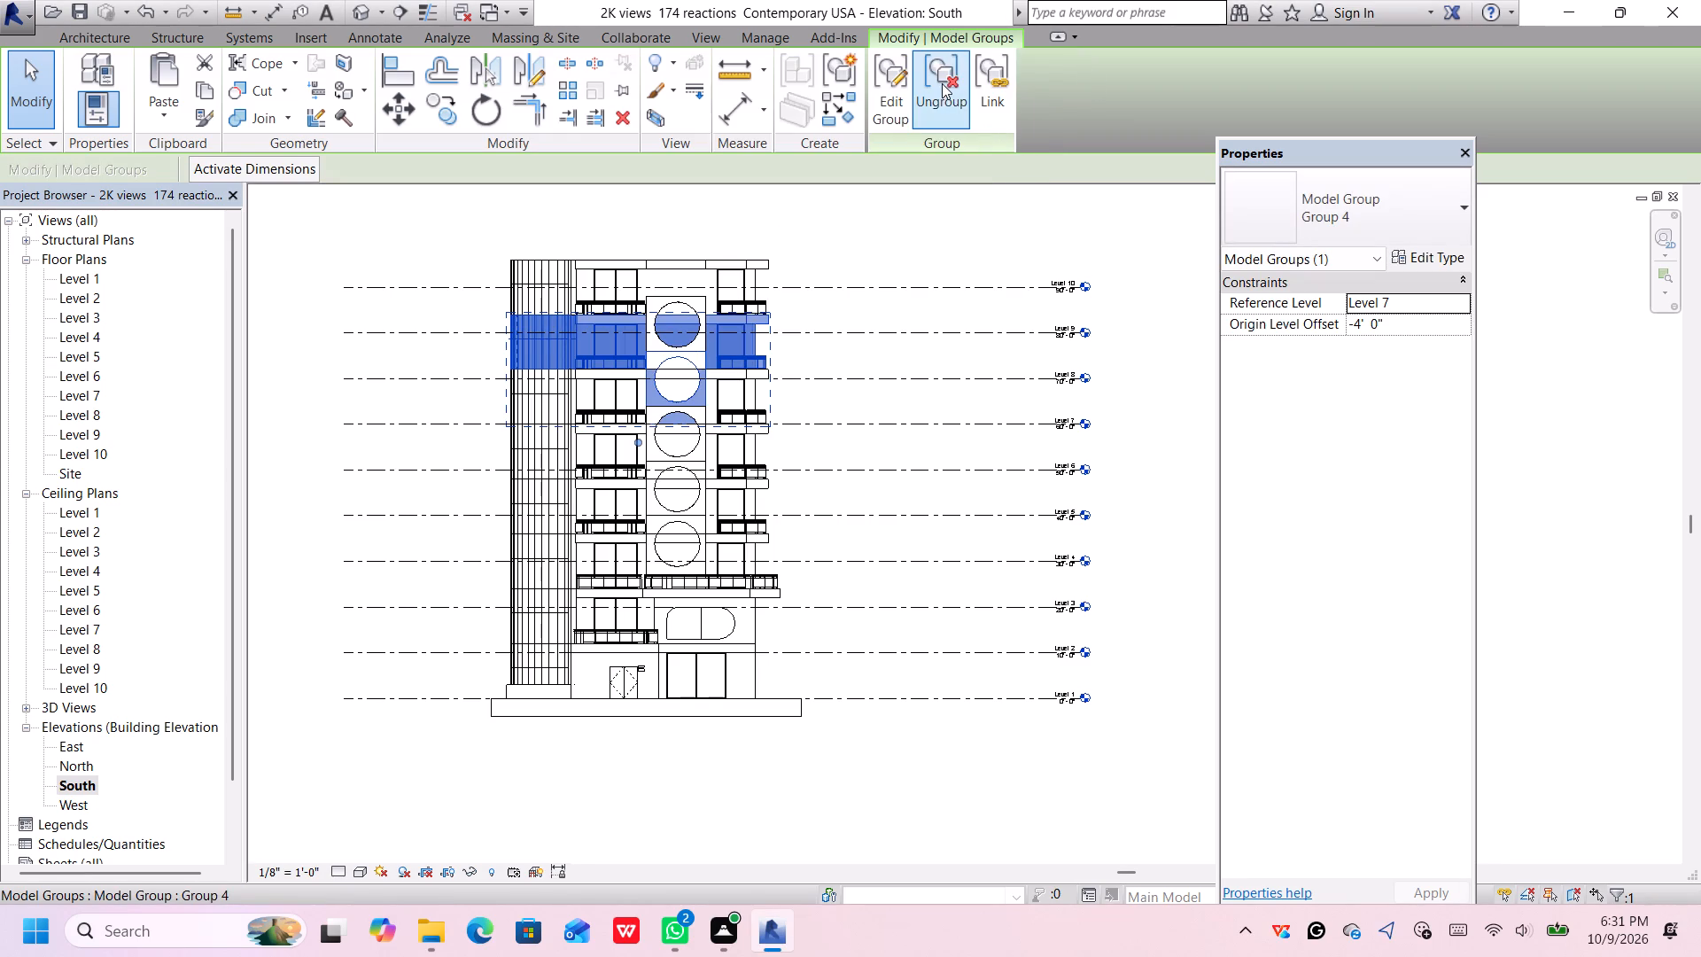
pyautogui.click(942, 83)
# Ungroup the three remaining storey groups one by one, working down the tower in the South elevation.
pyautogui.click(761, 387)
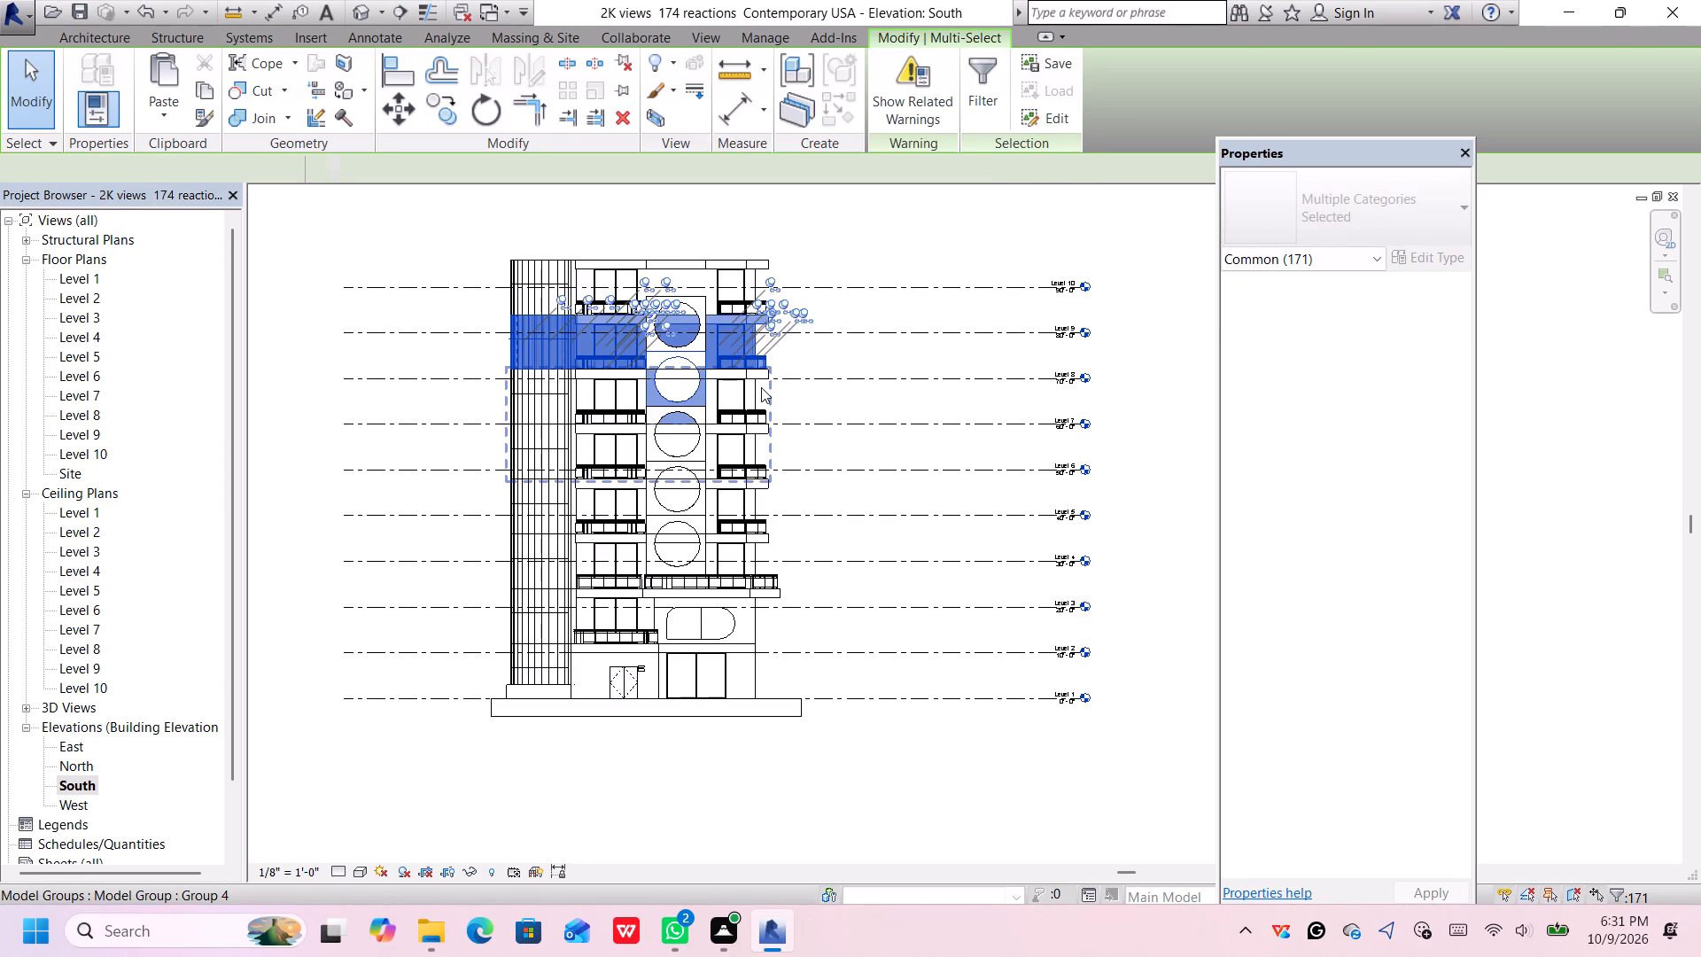
pyautogui.click(951, 82)
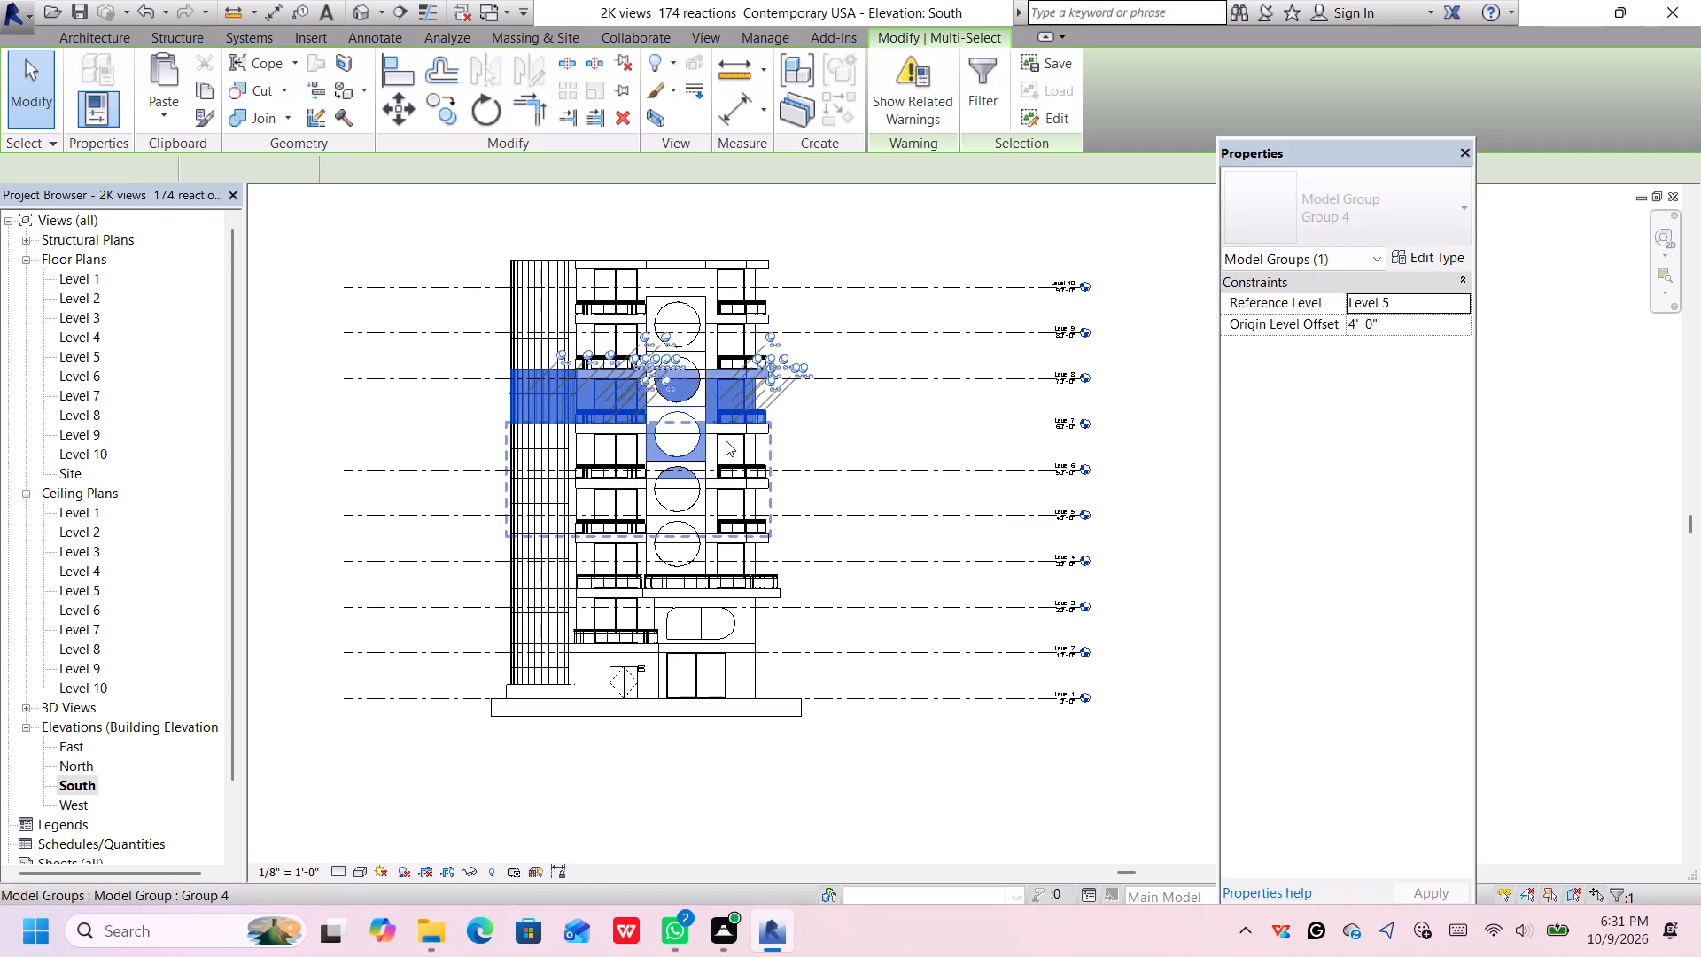
pyautogui.click(726, 440)
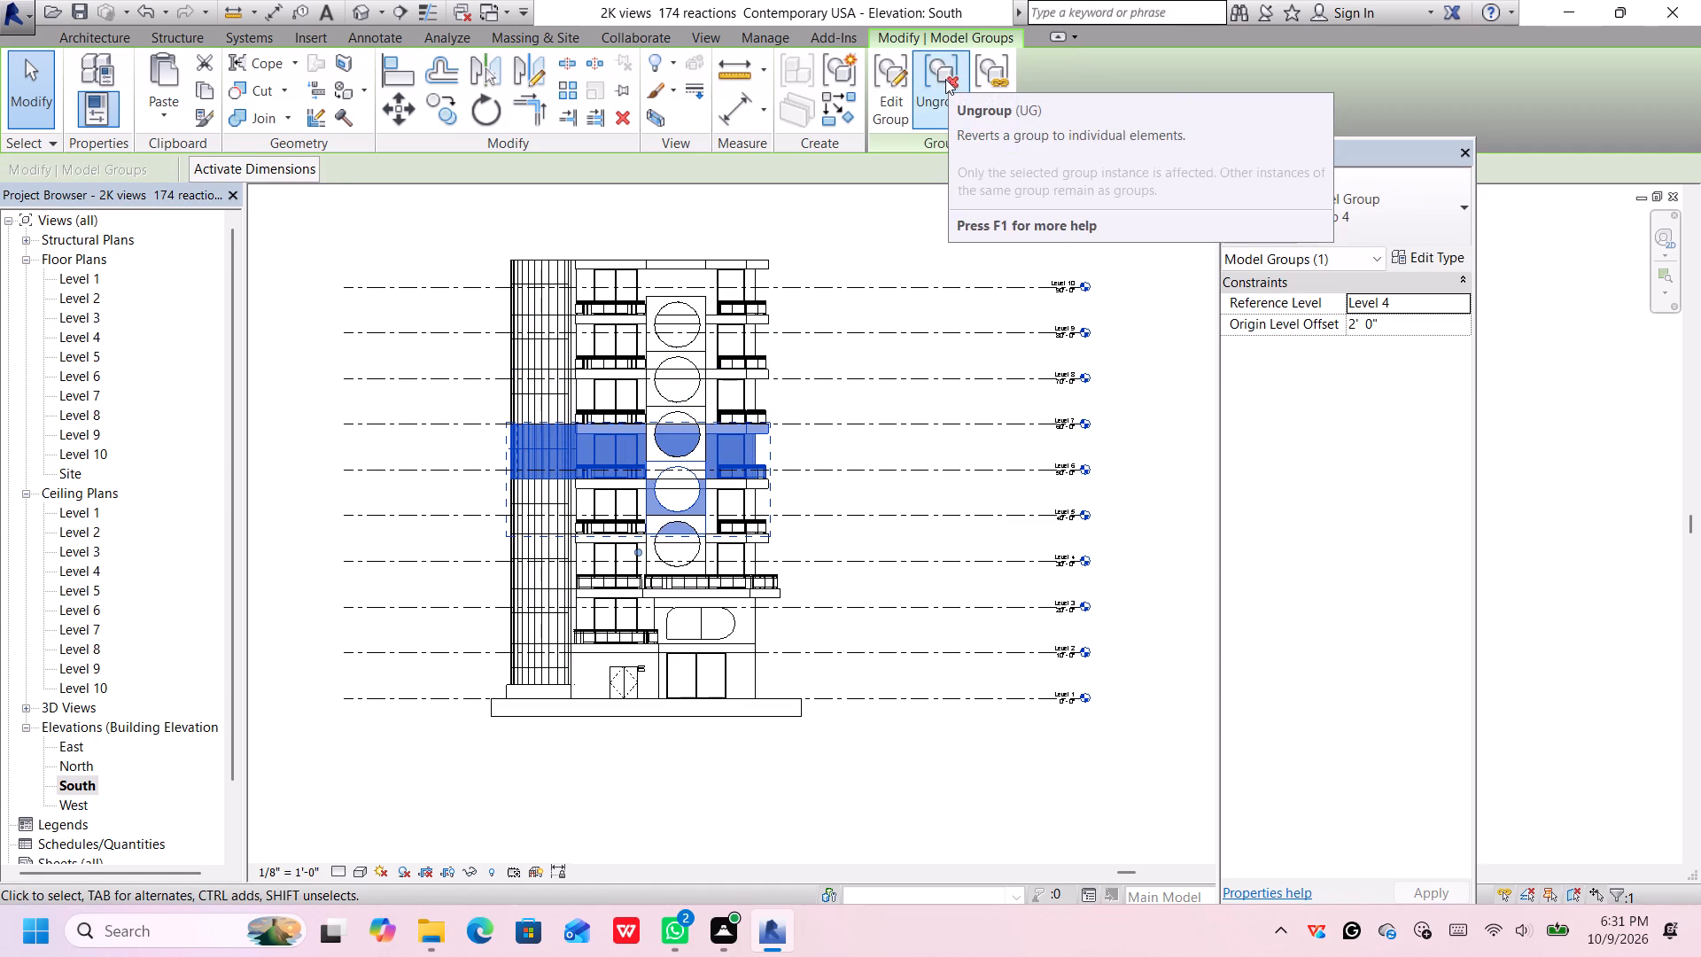
pyautogui.click(944, 79)
pyautogui.click(726, 516)
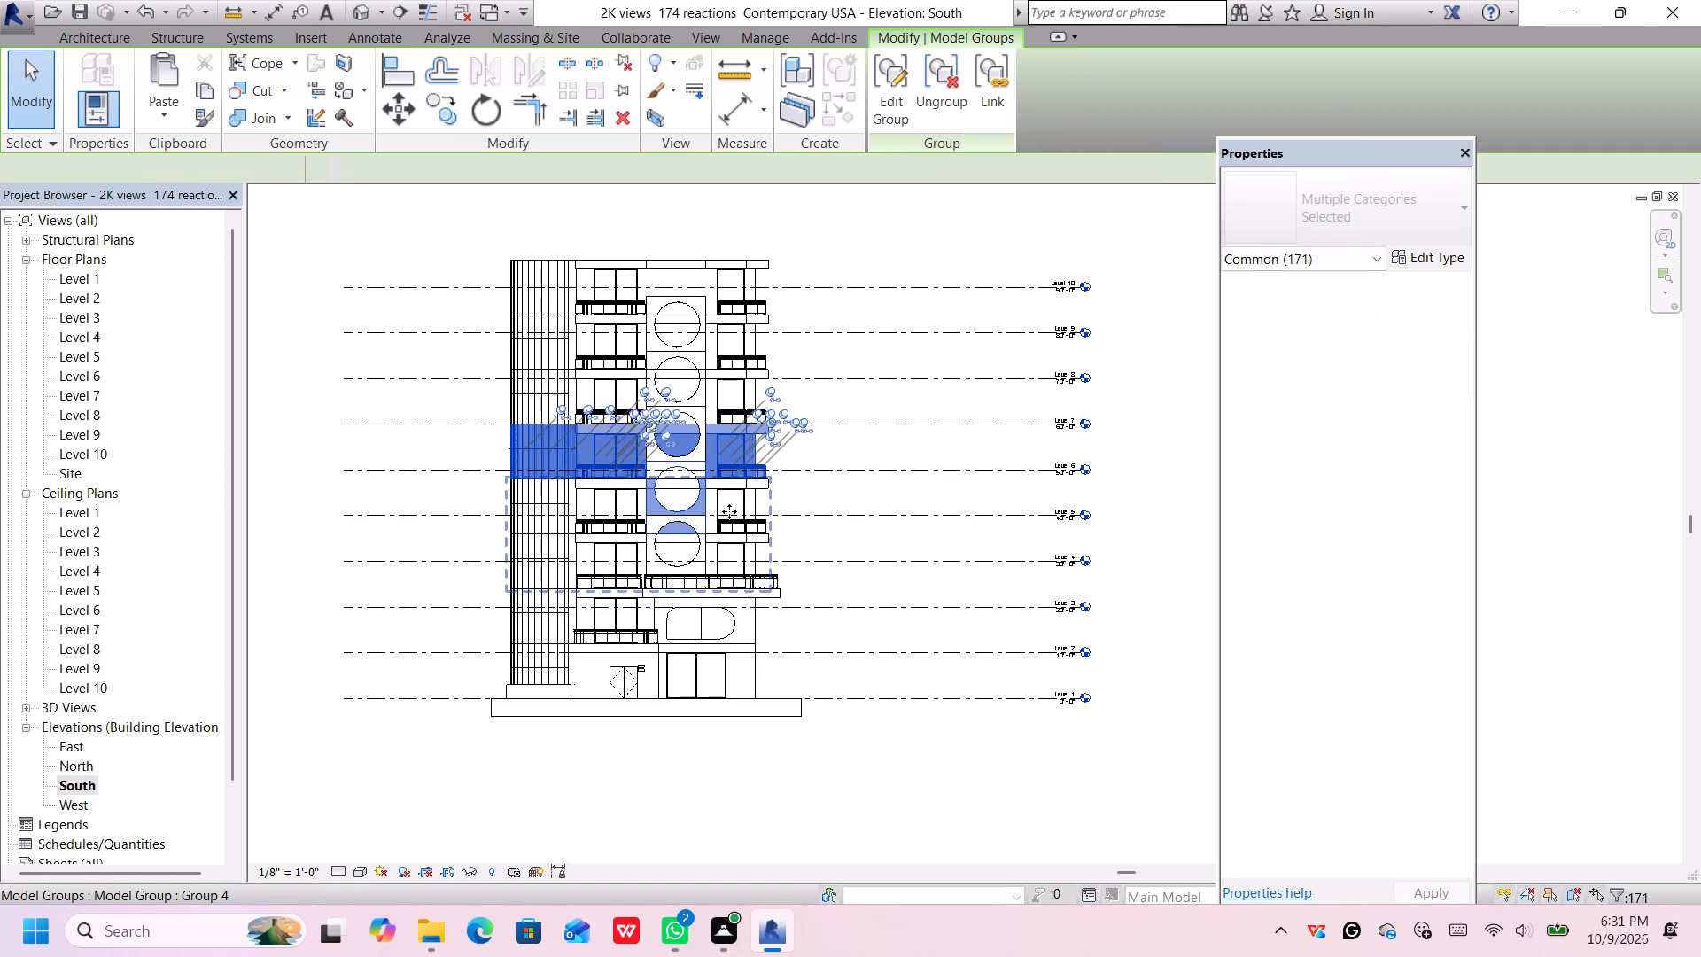
pyautogui.click(932, 65)
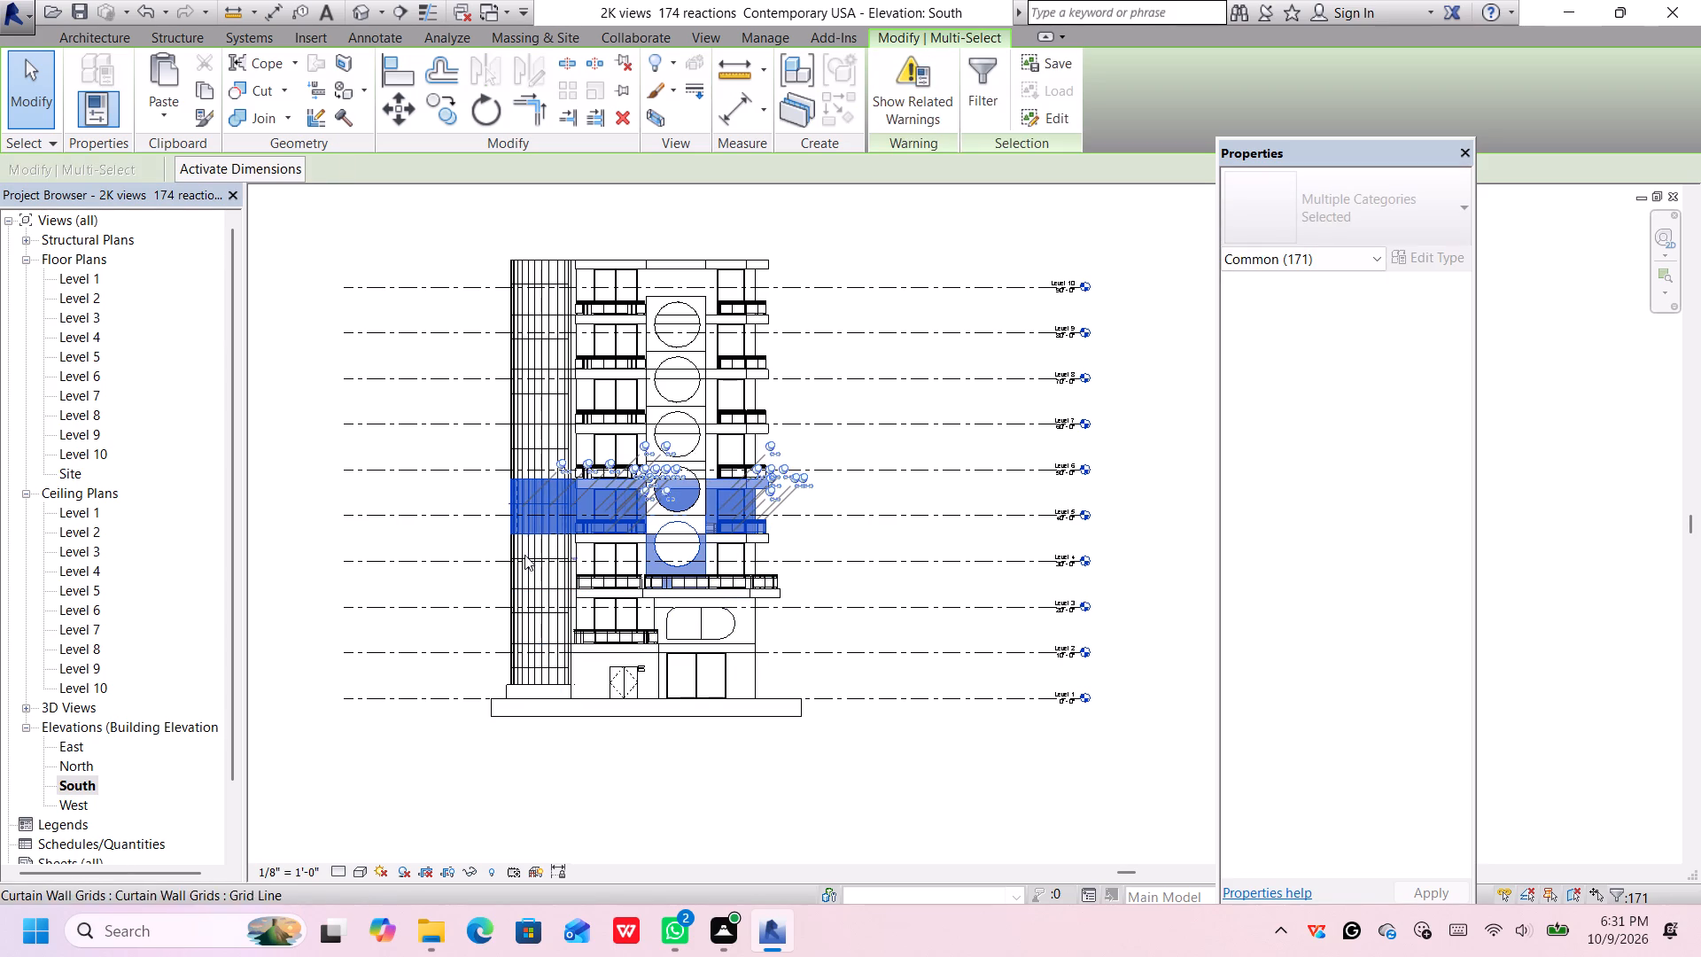
pyautogui.click(398, 253)
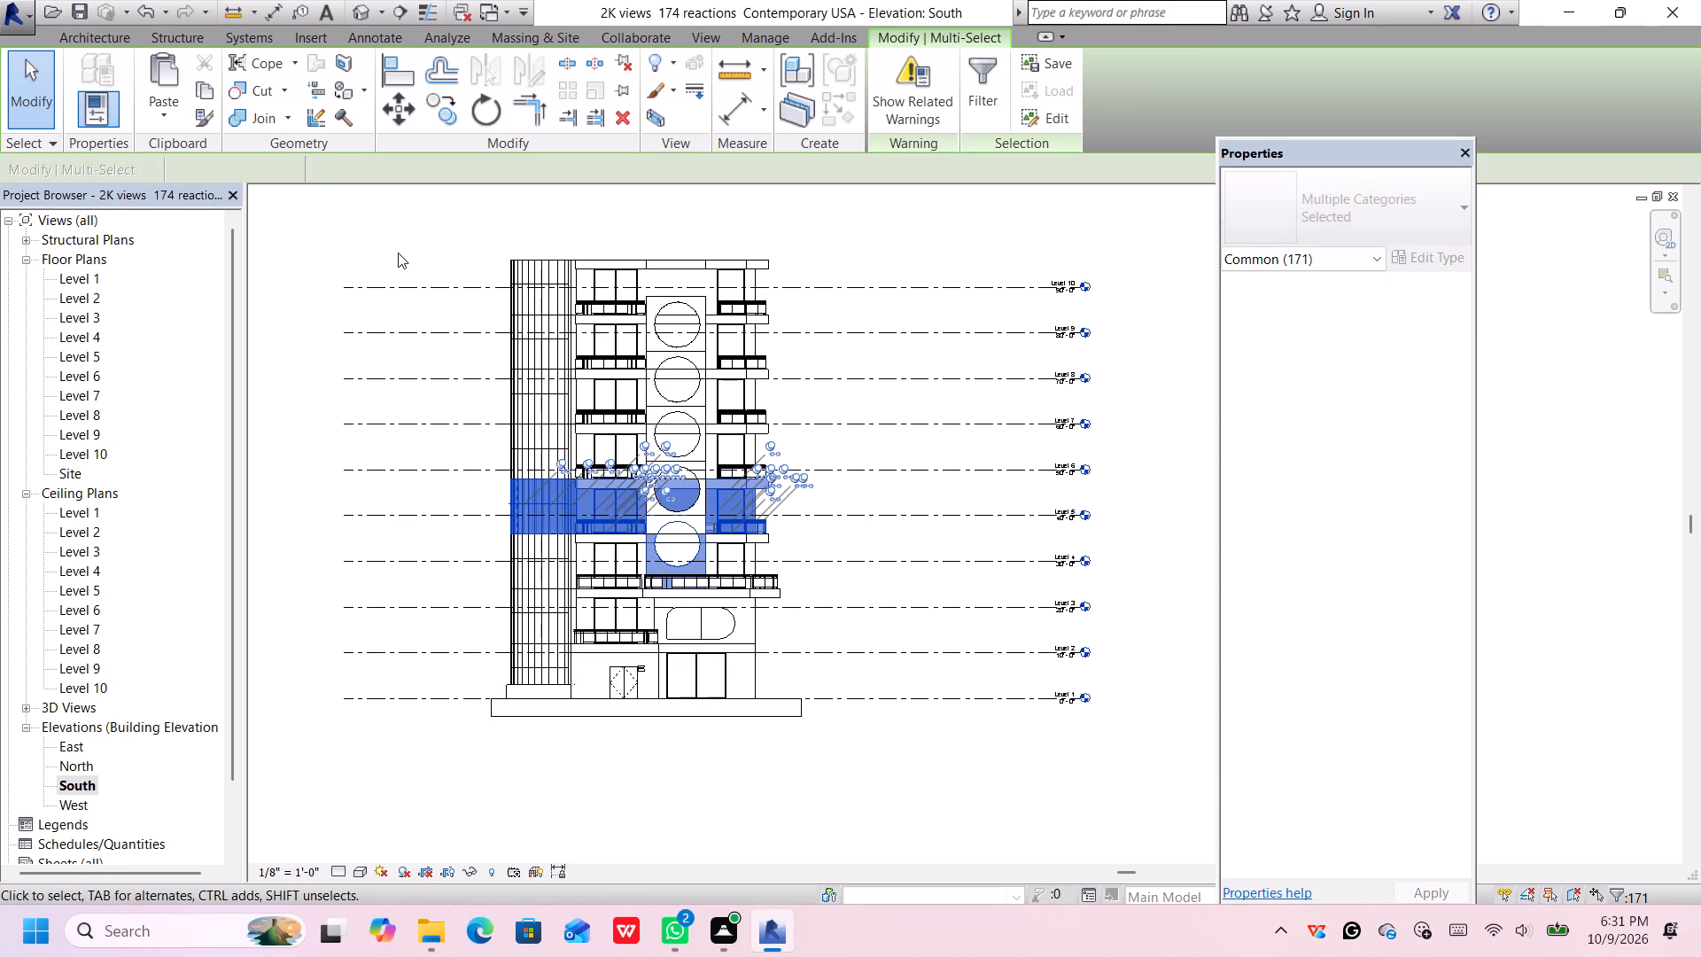
# Copy the curved base wall of the glazed cylinder about 92' straight up and nudge it up onto the cylinder's top, accepting the overlap.
pyautogui.click(530, 681)
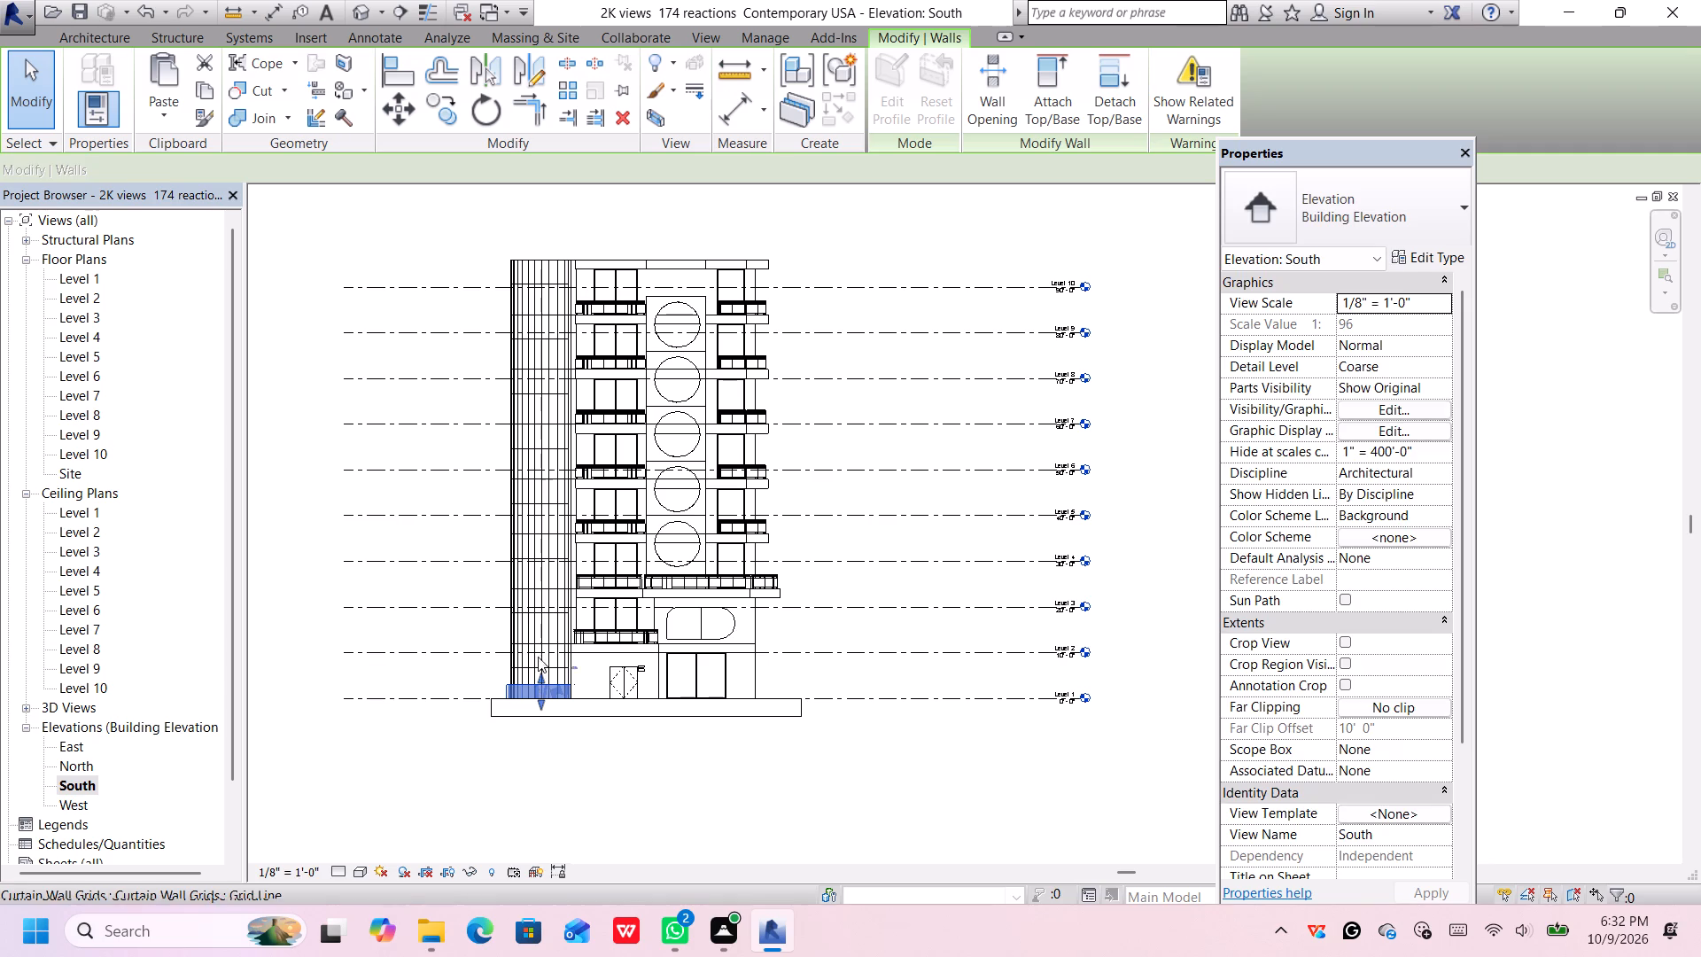
pyautogui.hotkey('ctrl', 'c')
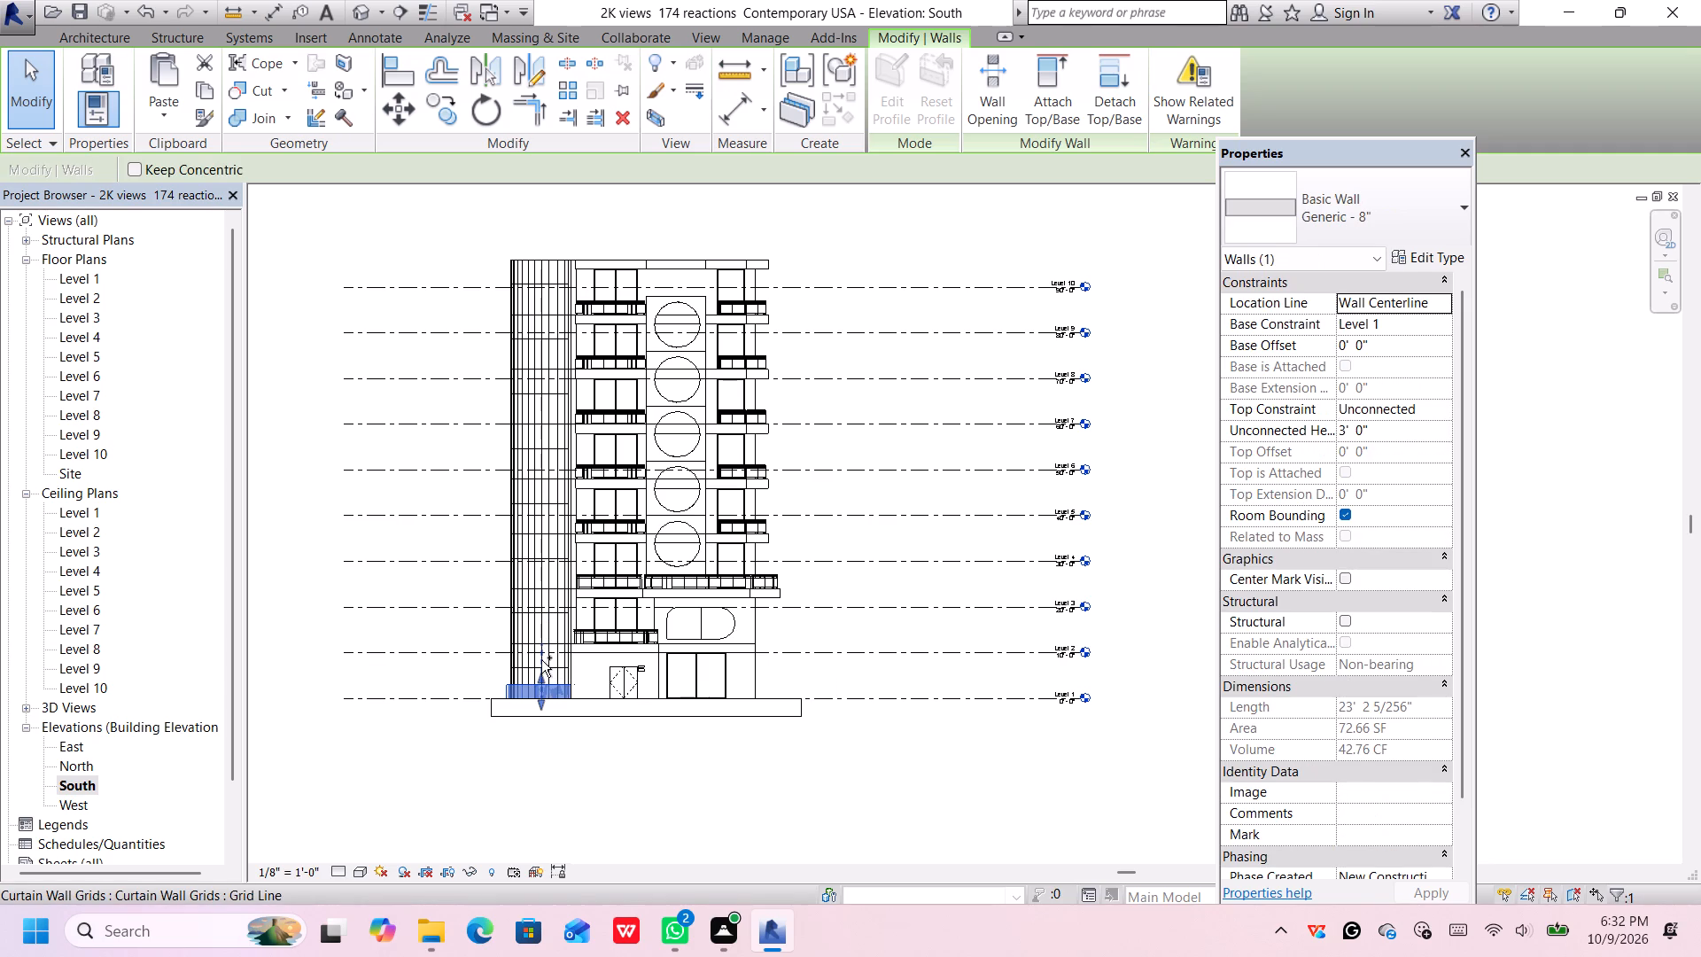
pyautogui.hotkey('ctrl', 'v')
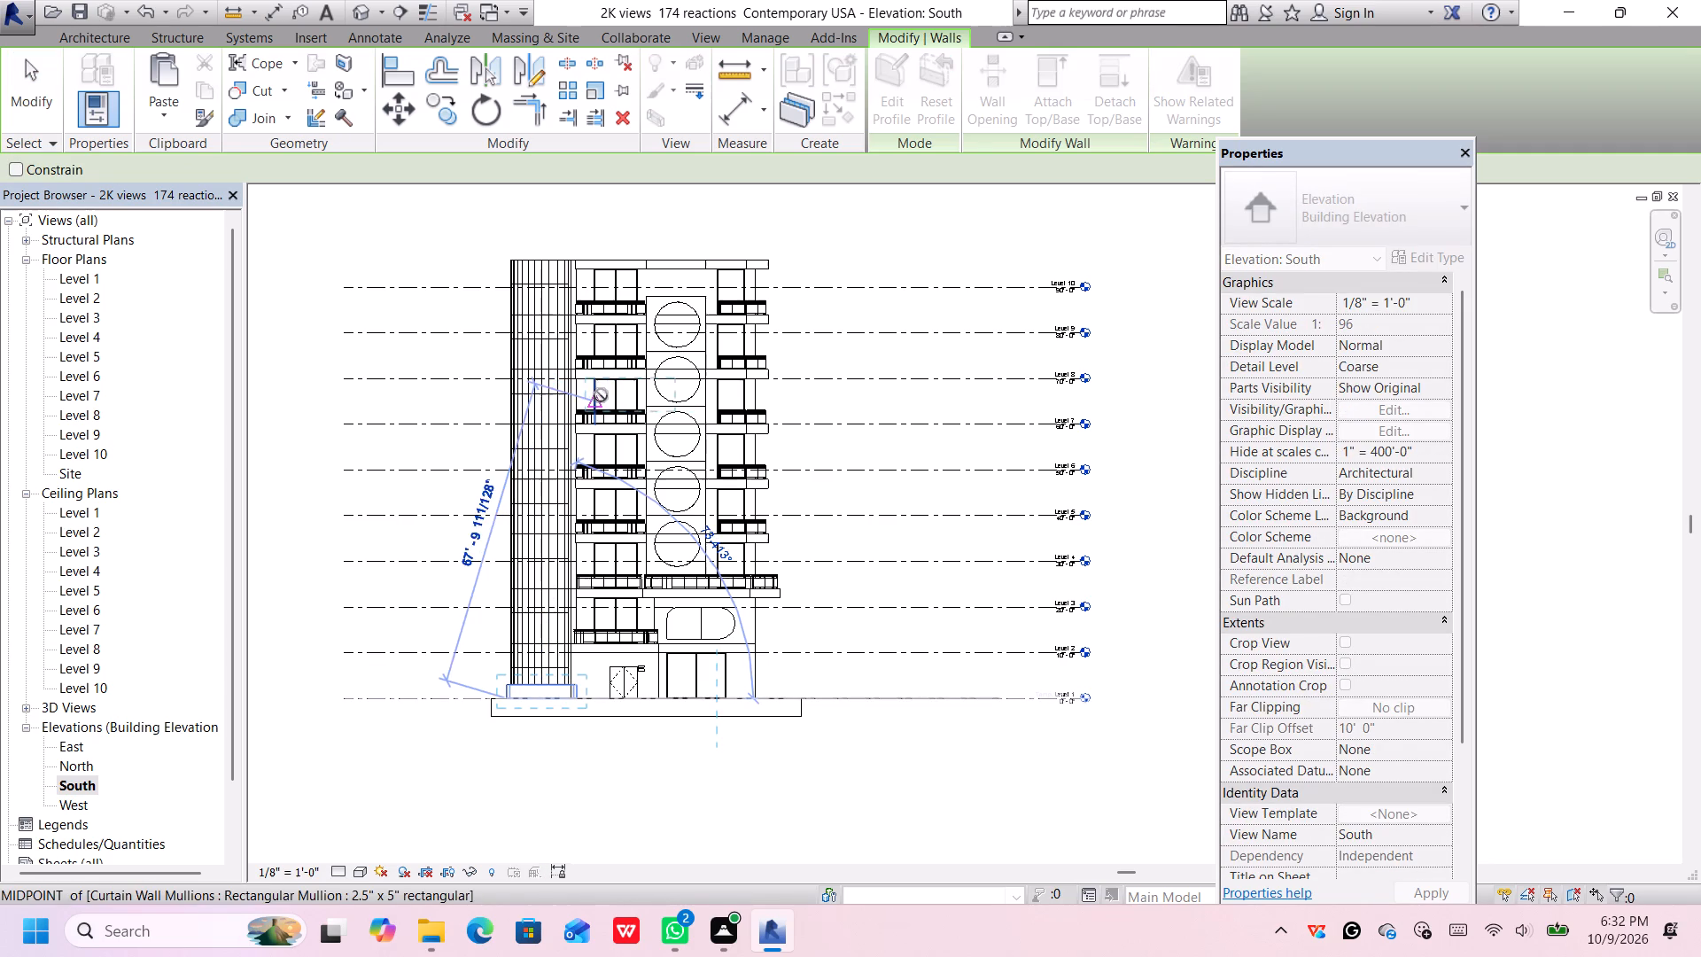
pyautogui.click(512, 272)
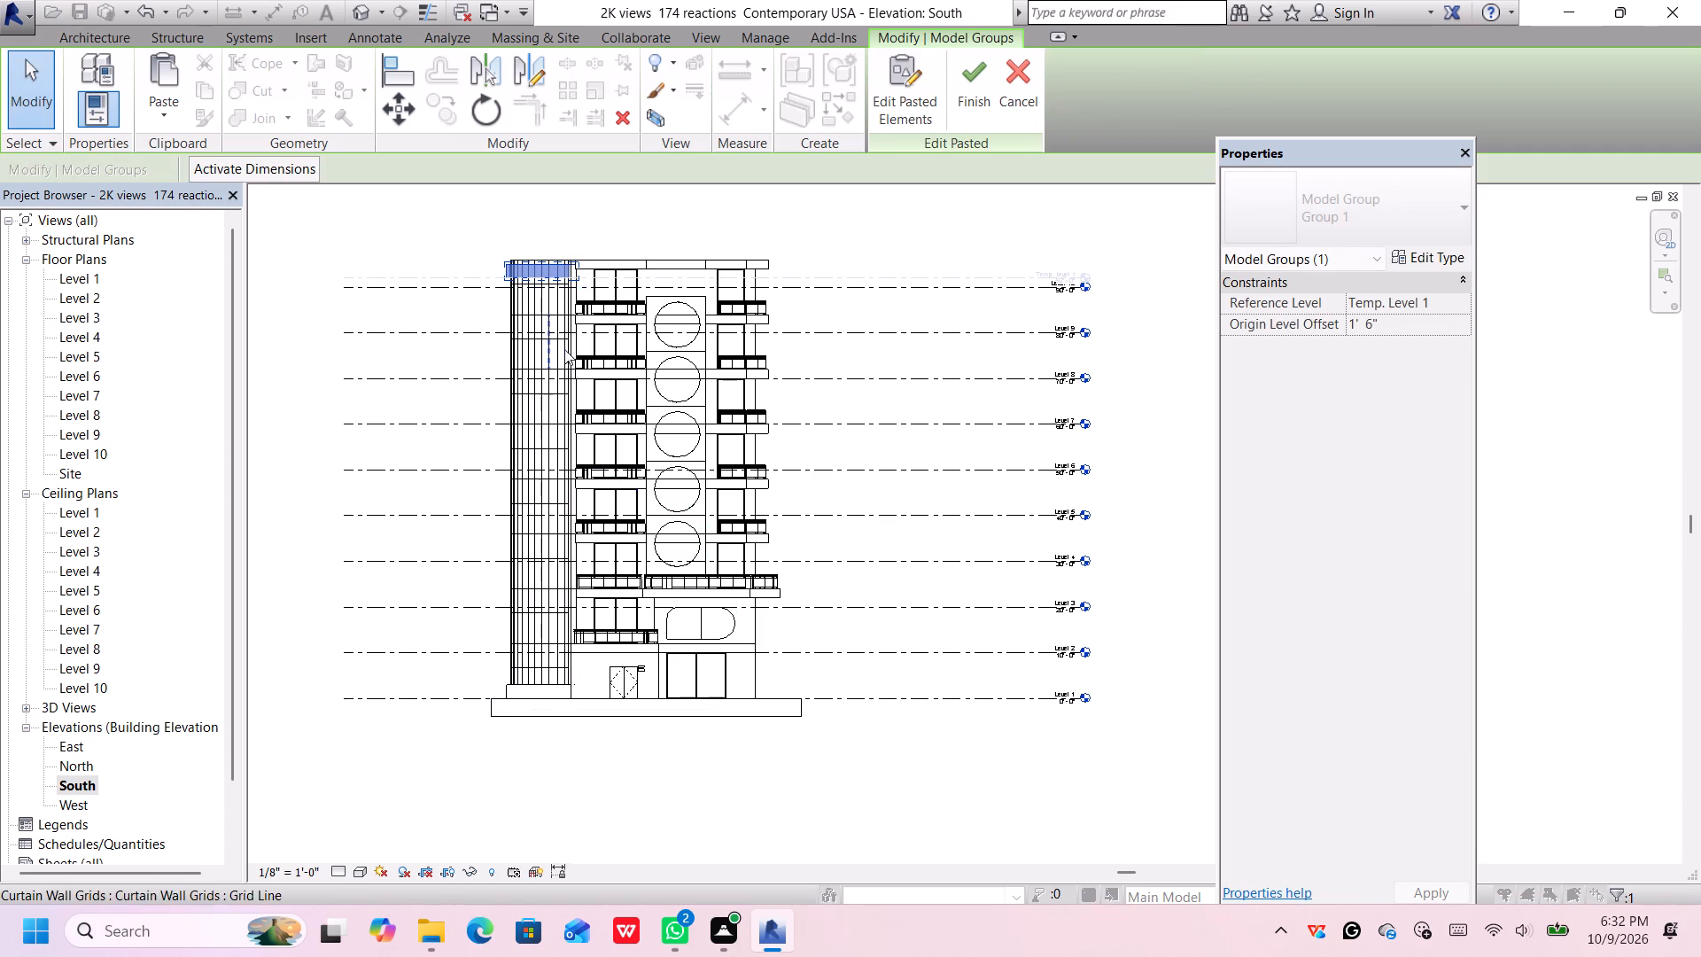
pyautogui.press('Up')
pyautogui.press('Up')
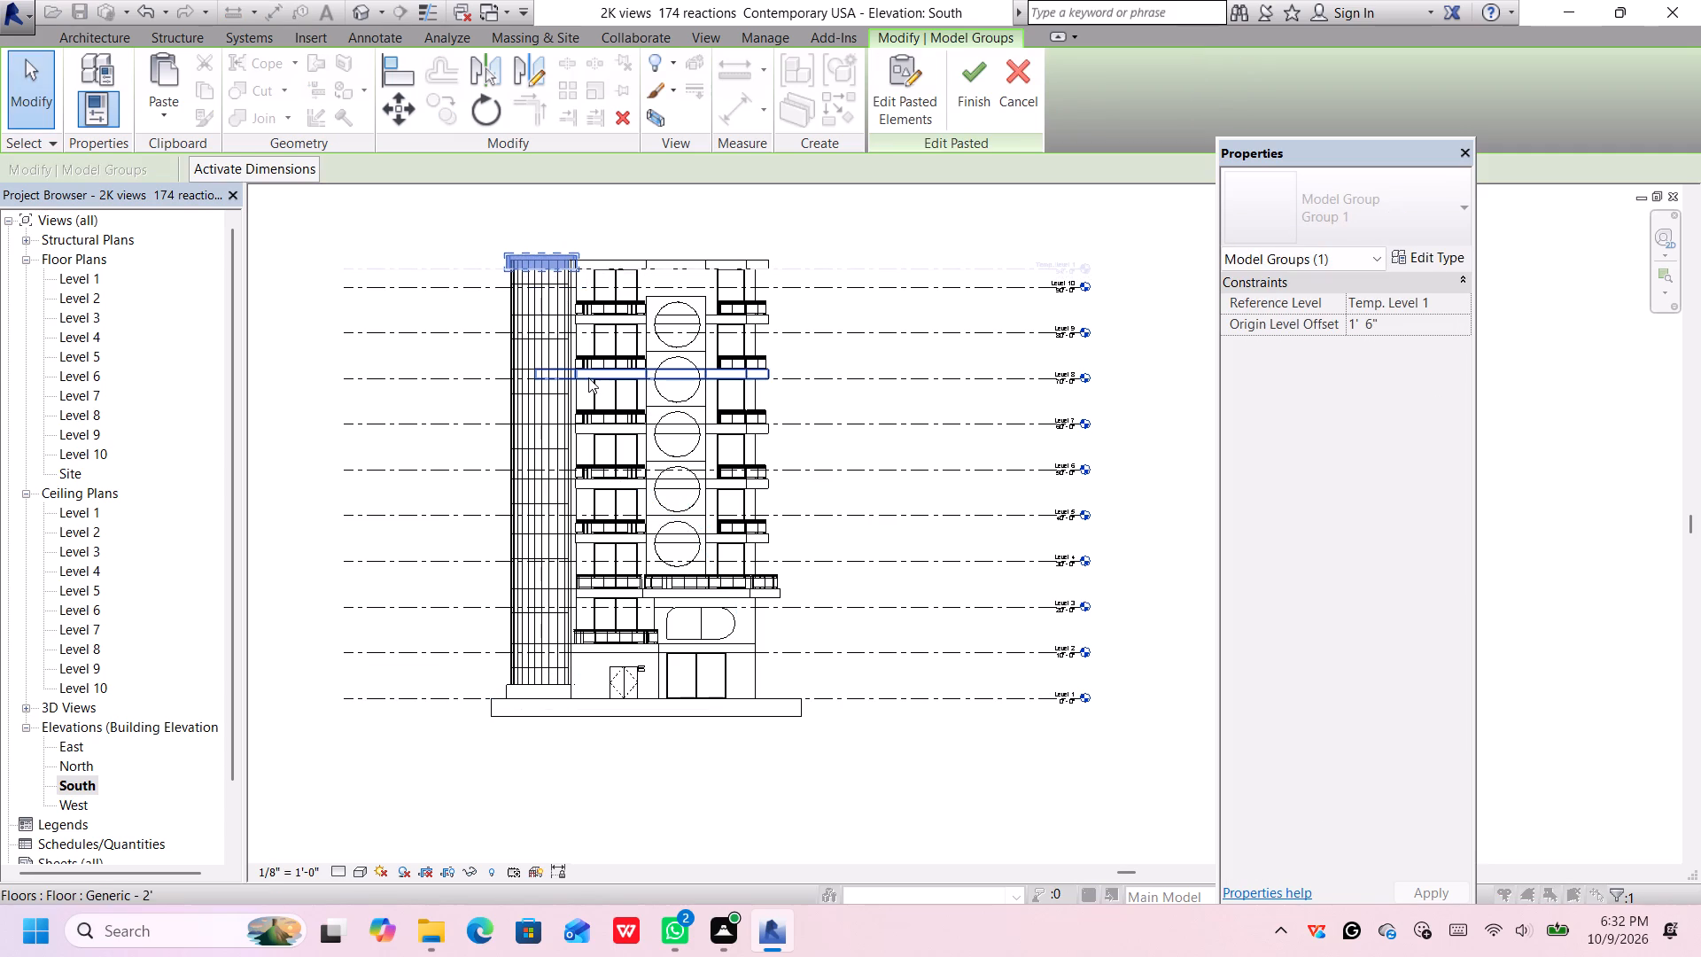
pyautogui.click(616, 225)
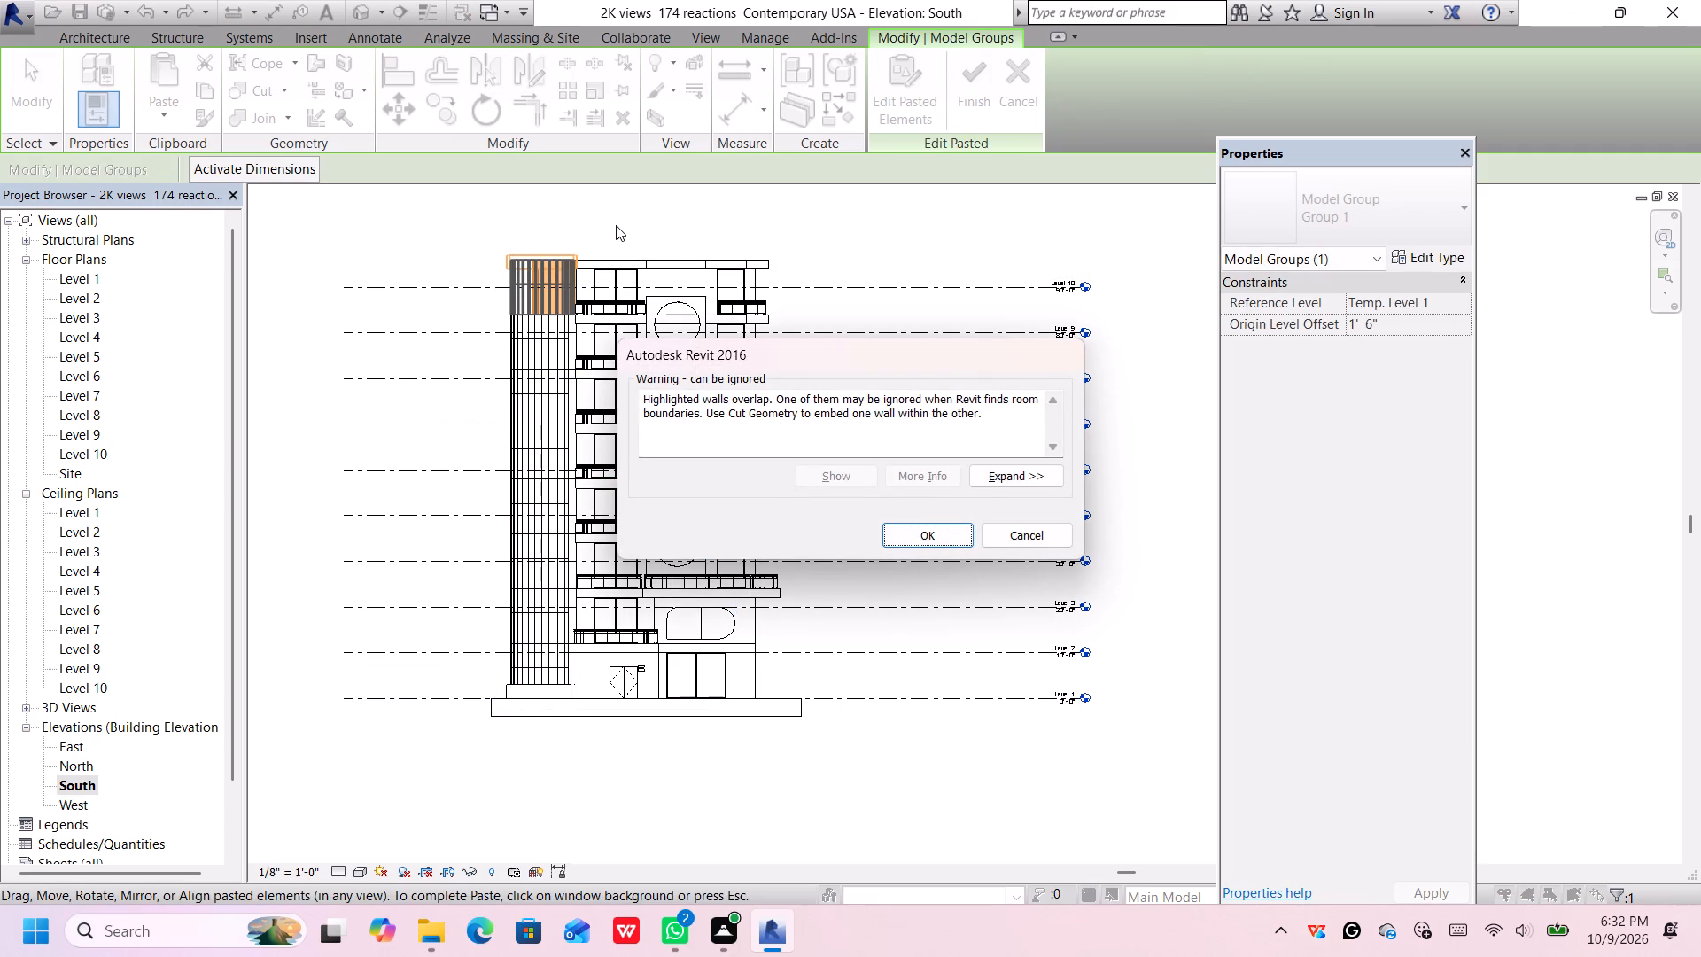
pyautogui.click(616, 225)
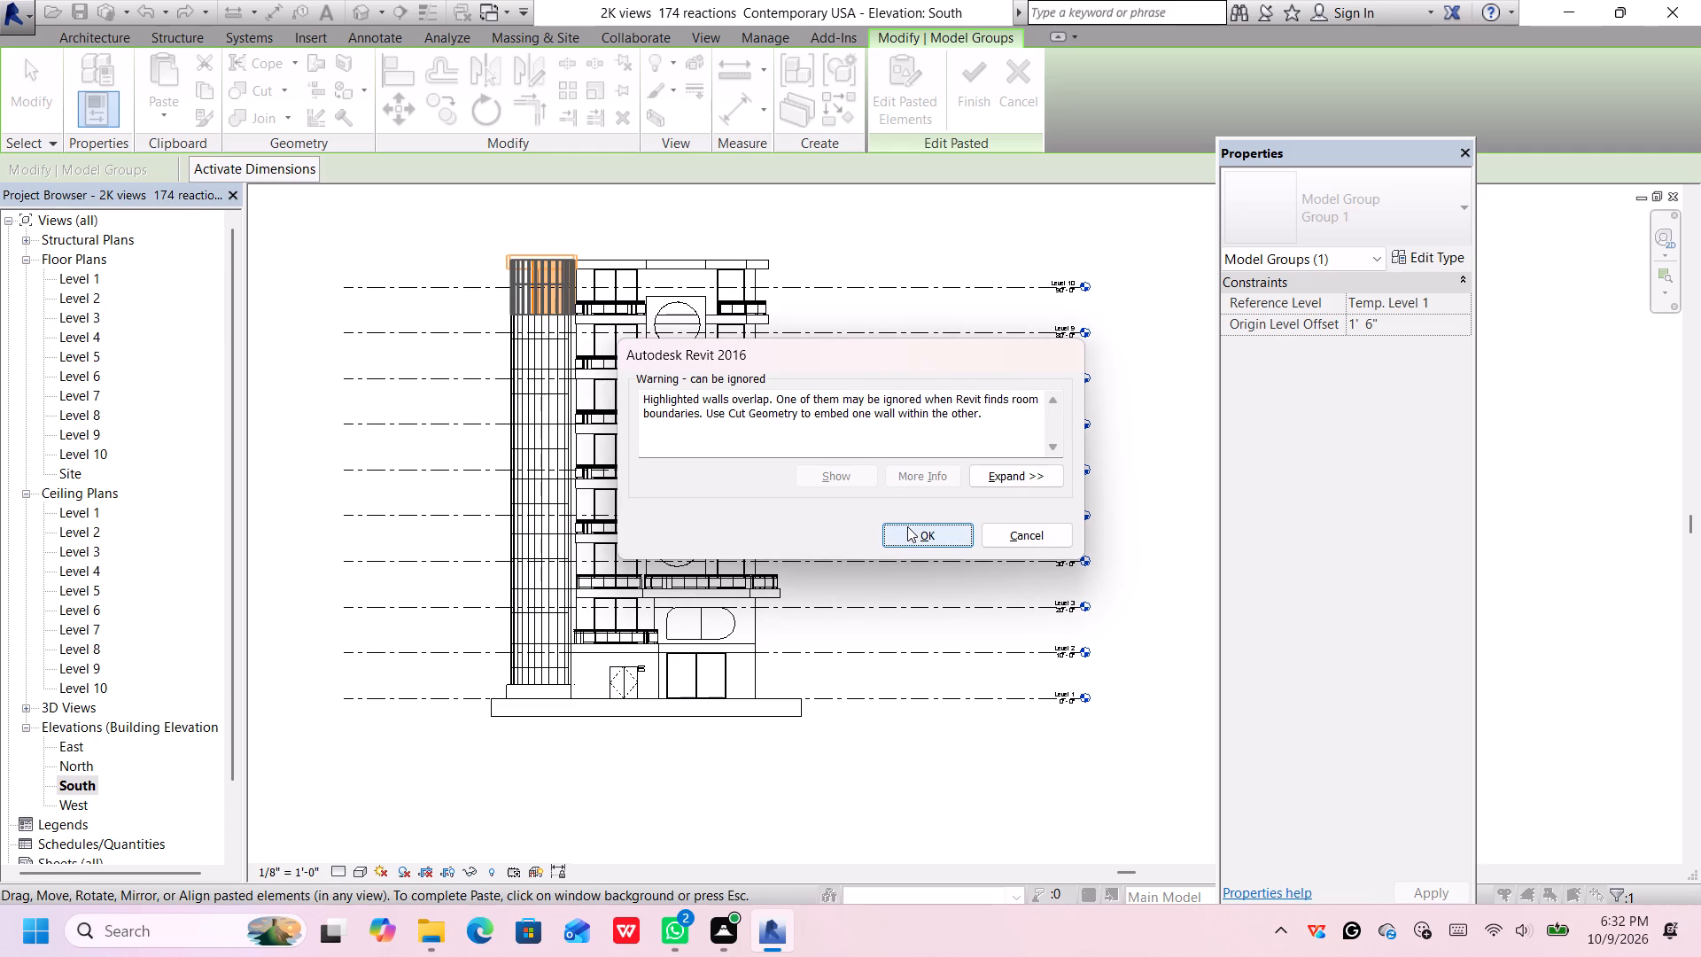
pyautogui.click(907, 525)
# Examine the cylinder's top wall in elevation and the whole tower from several sides in the 3D view.
pyautogui.scroll(1, 561, 231)
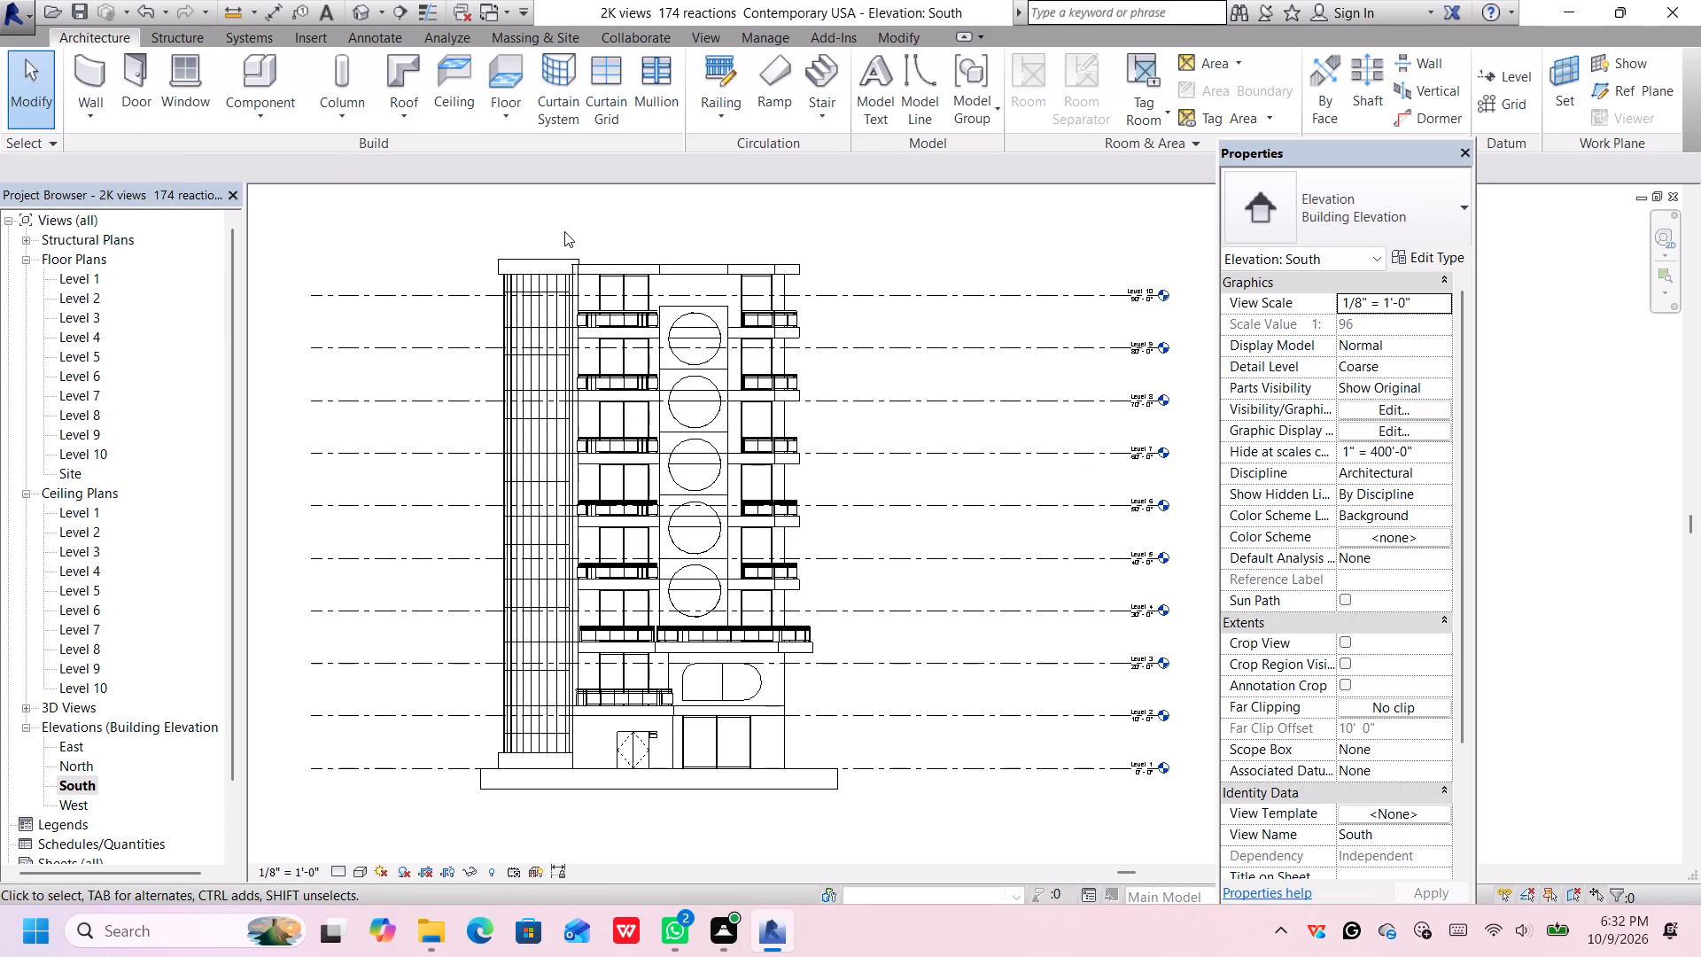
pyautogui.scroll(-1, 574, 238)
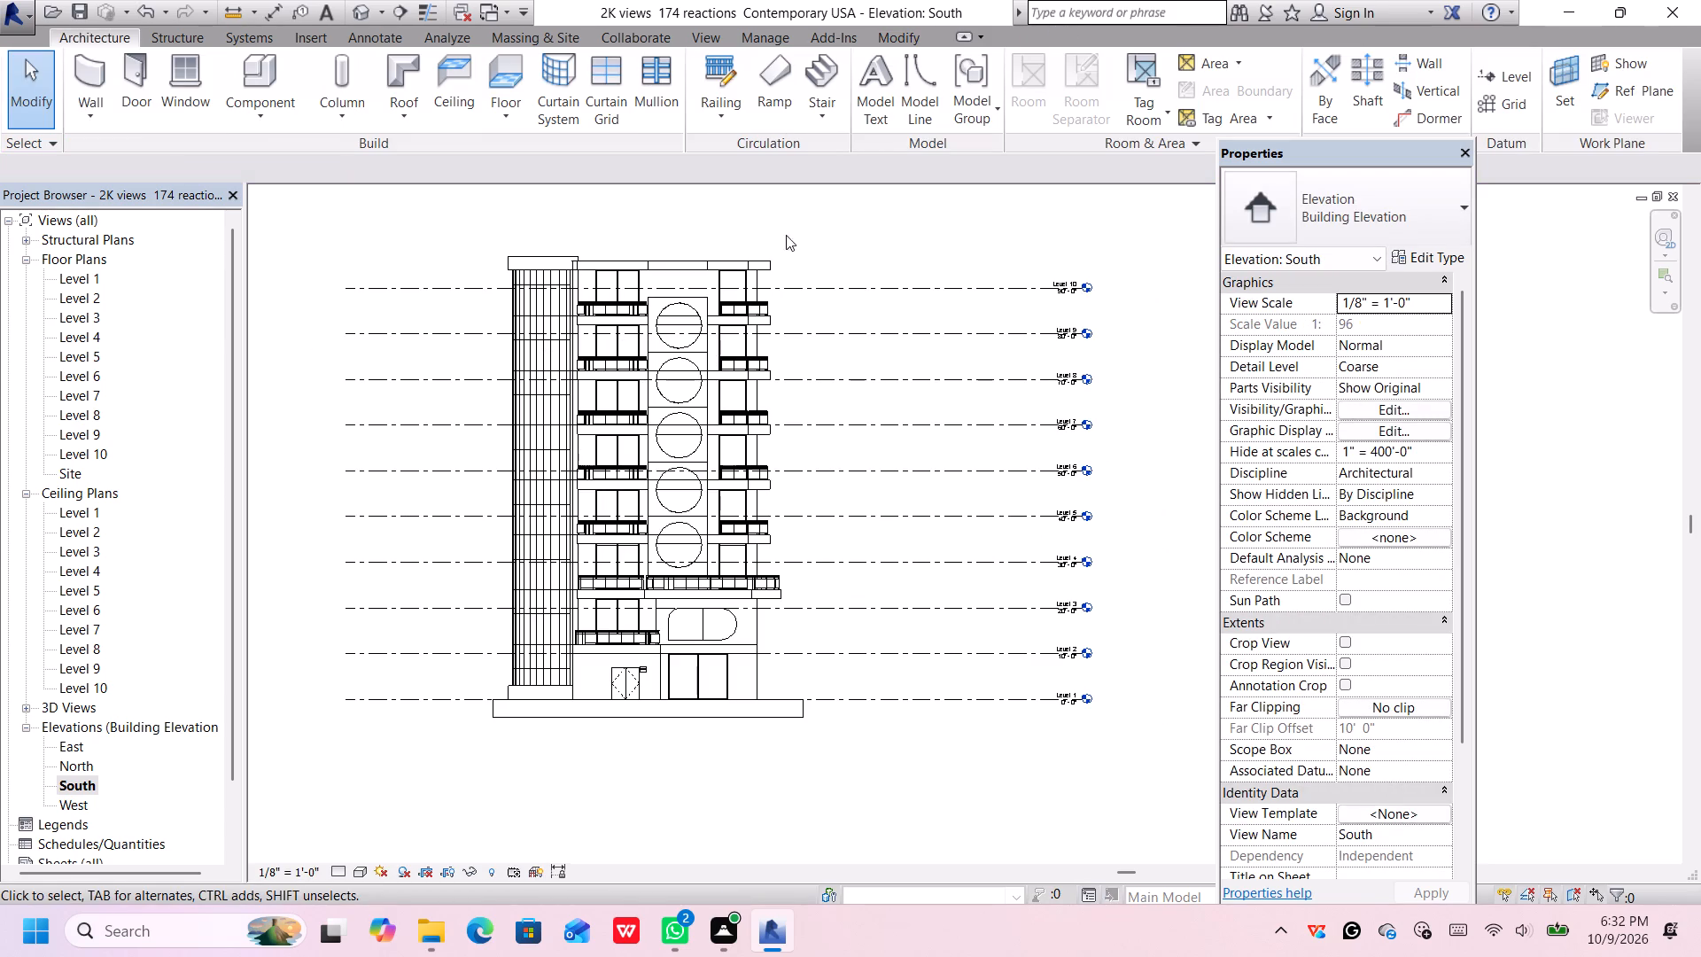
pyautogui.middleClick(970, 252)
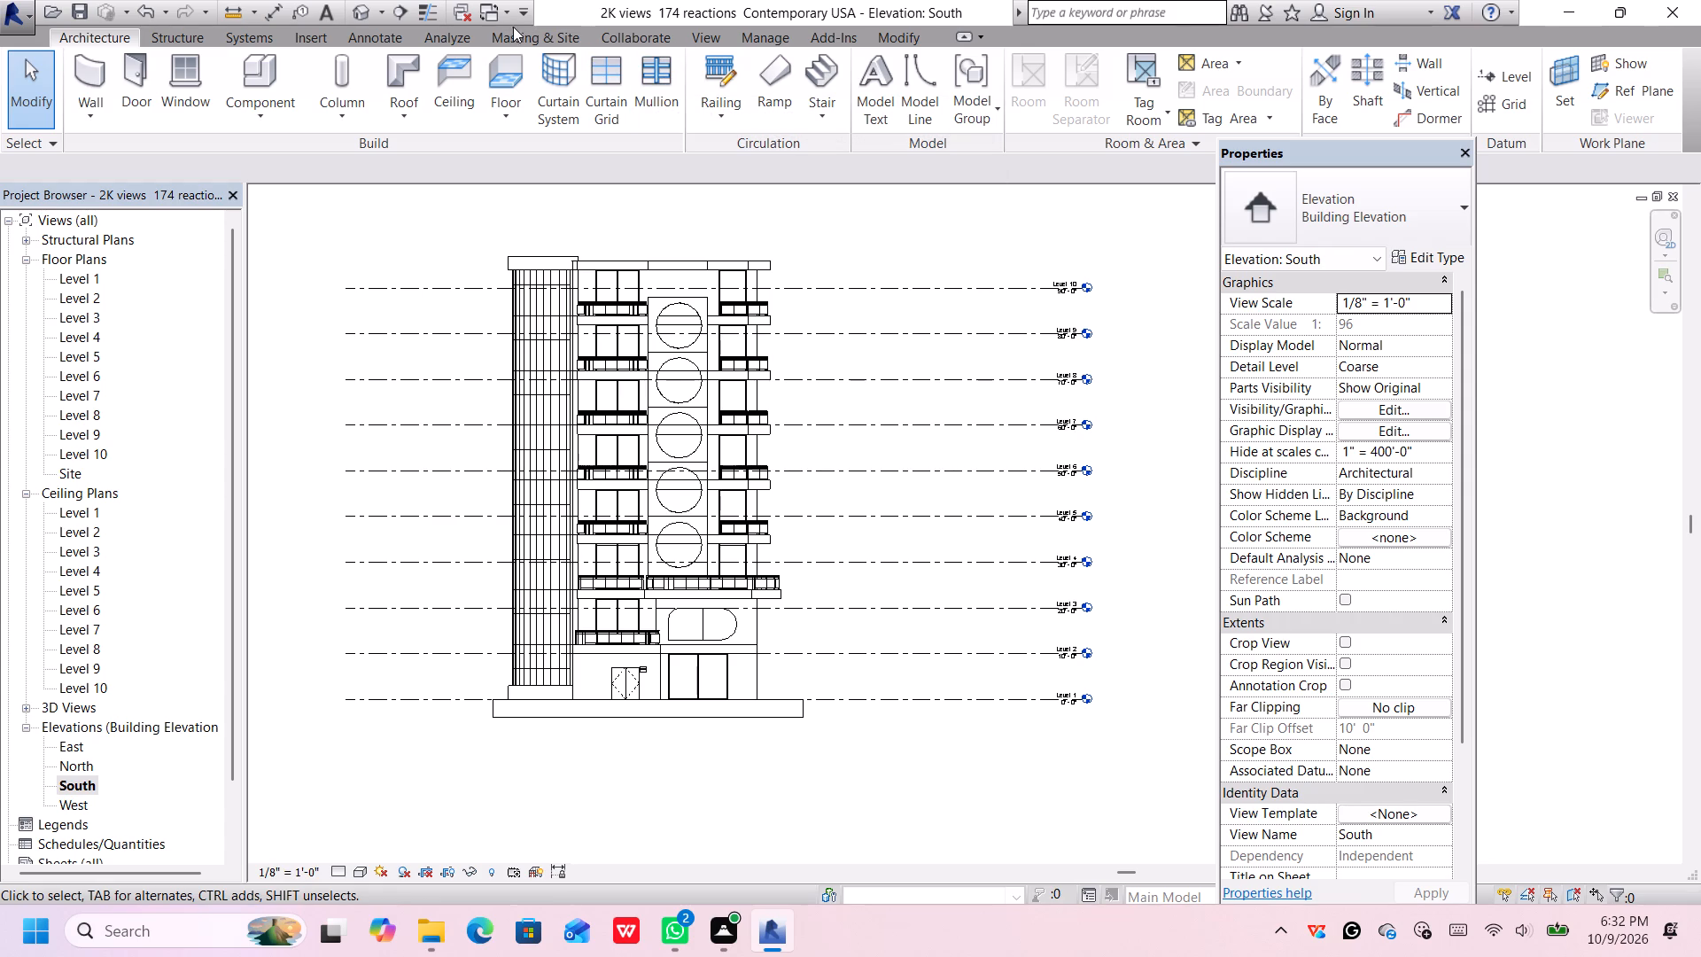
pyautogui.click(359, 10)
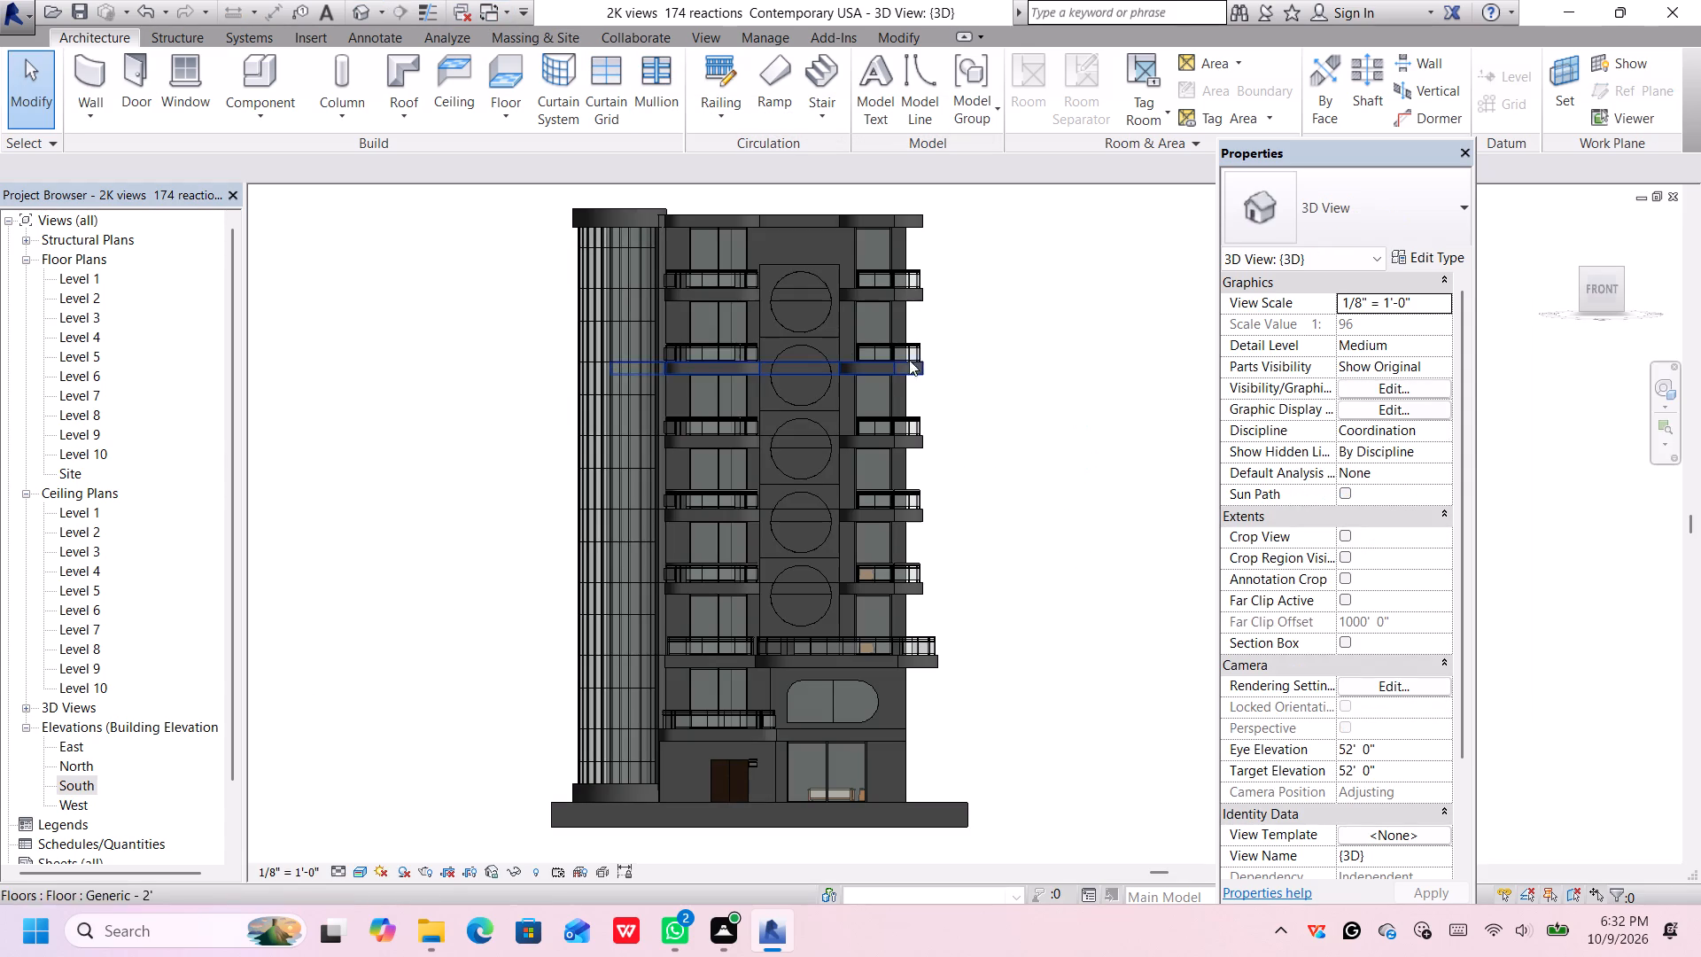
pyautogui.scroll(-1, 930, 338)
pyautogui.scroll(1, 957, 313)
pyautogui.moveTo(955, 313); pyautogui.dragTo(955, 315, button='middle')
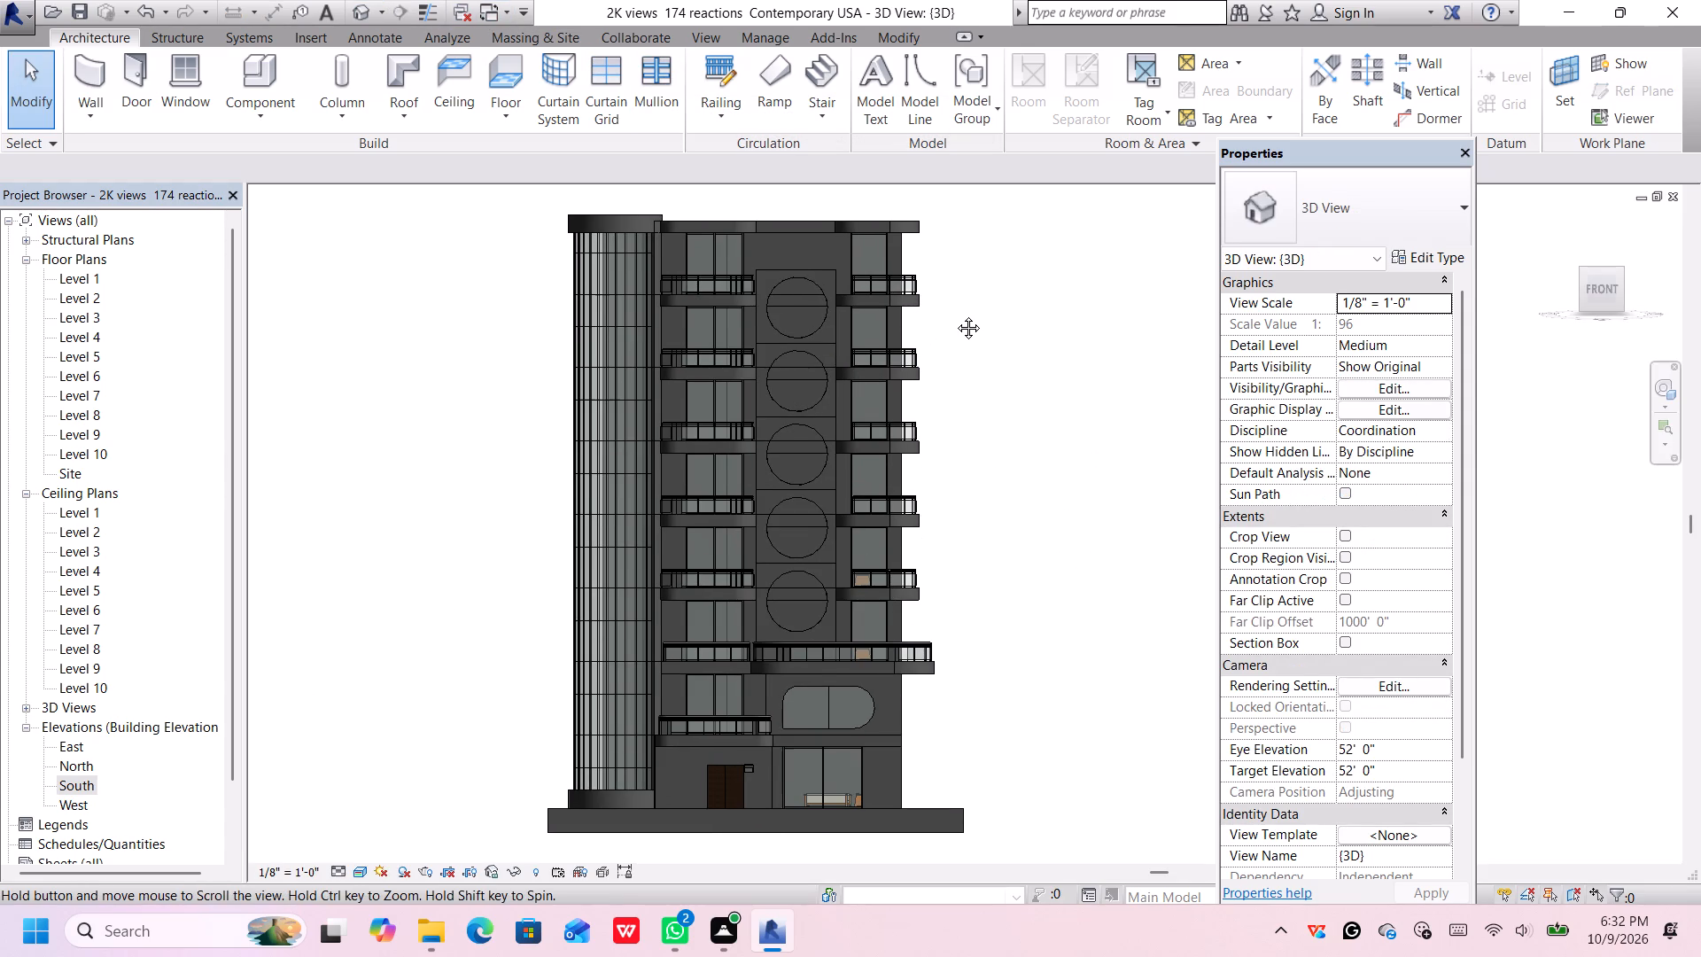
pyautogui.moveTo(955, 315); pyautogui.dragTo(1068, 522, button='middle')
pyautogui.keyDown('shift'); pyautogui.scroll(1, 629, 358); pyautogui.keyUp('shift')
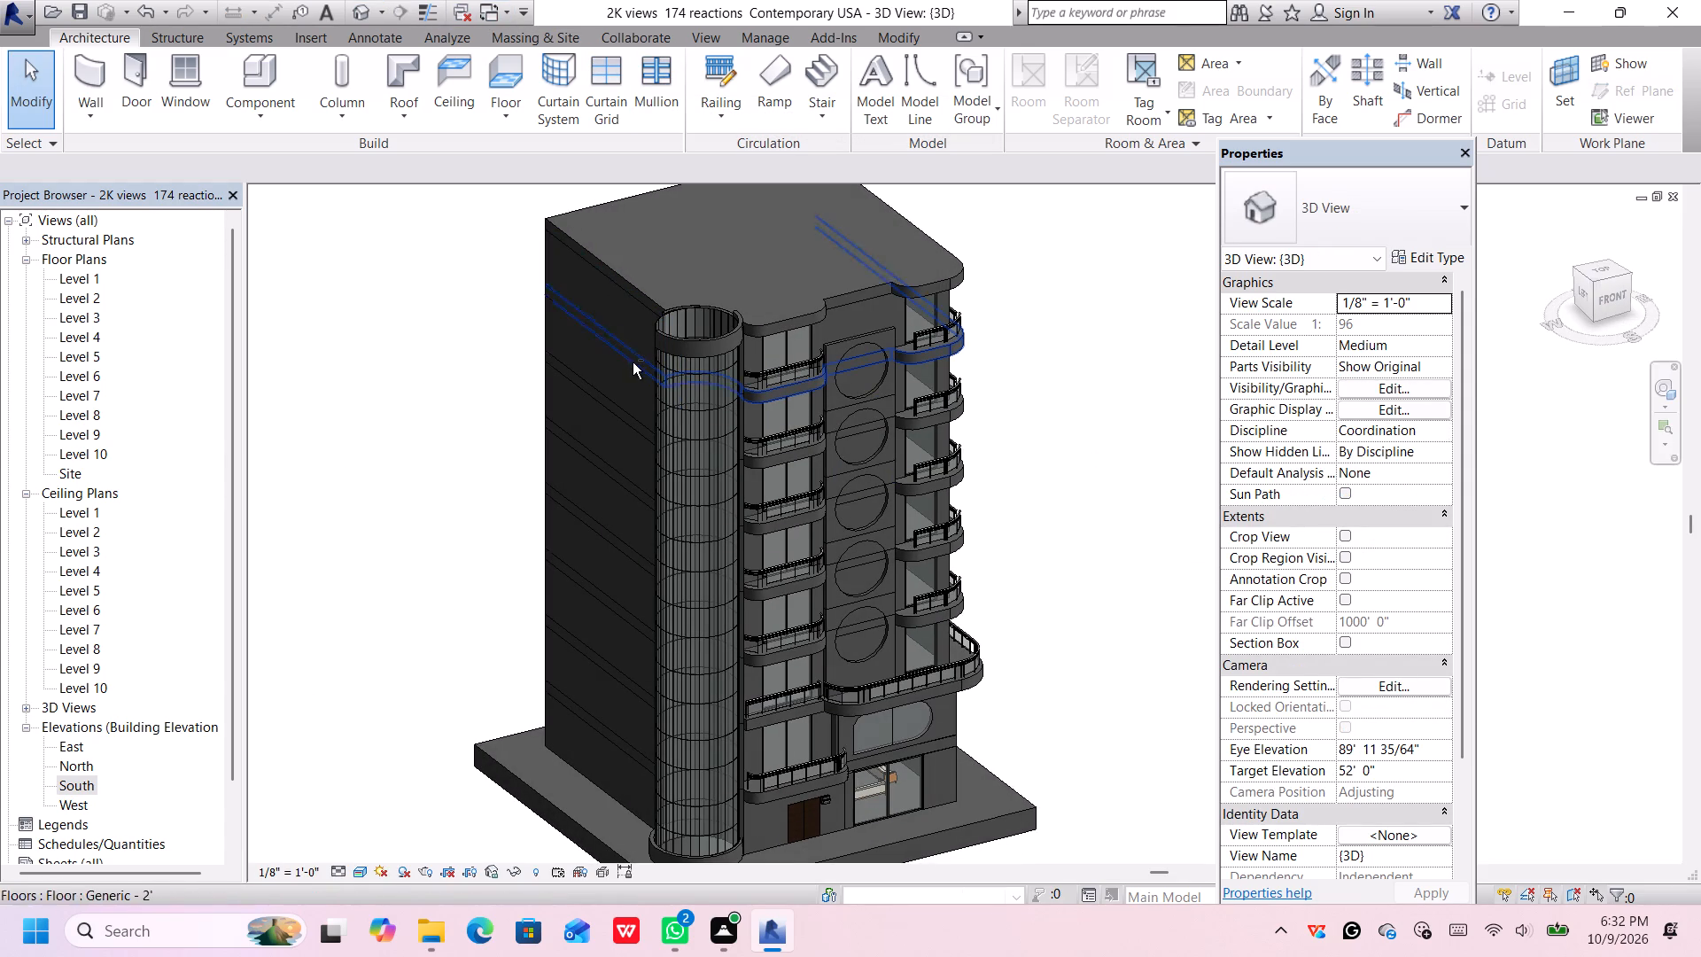
pyautogui.keyDown('shift'); pyautogui.scroll(1, 633, 362); pyautogui.keyUp('shift')
pyautogui.moveTo(1119, 535); pyautogui.dragTo(1095, 465, button='middle')
pyautogui.keyDown('shift'); pyautogui.moveTo(1093, 476); pyautogui.dragTo(1096, 490, button='middle'); pyautogui.keyUp('shift')
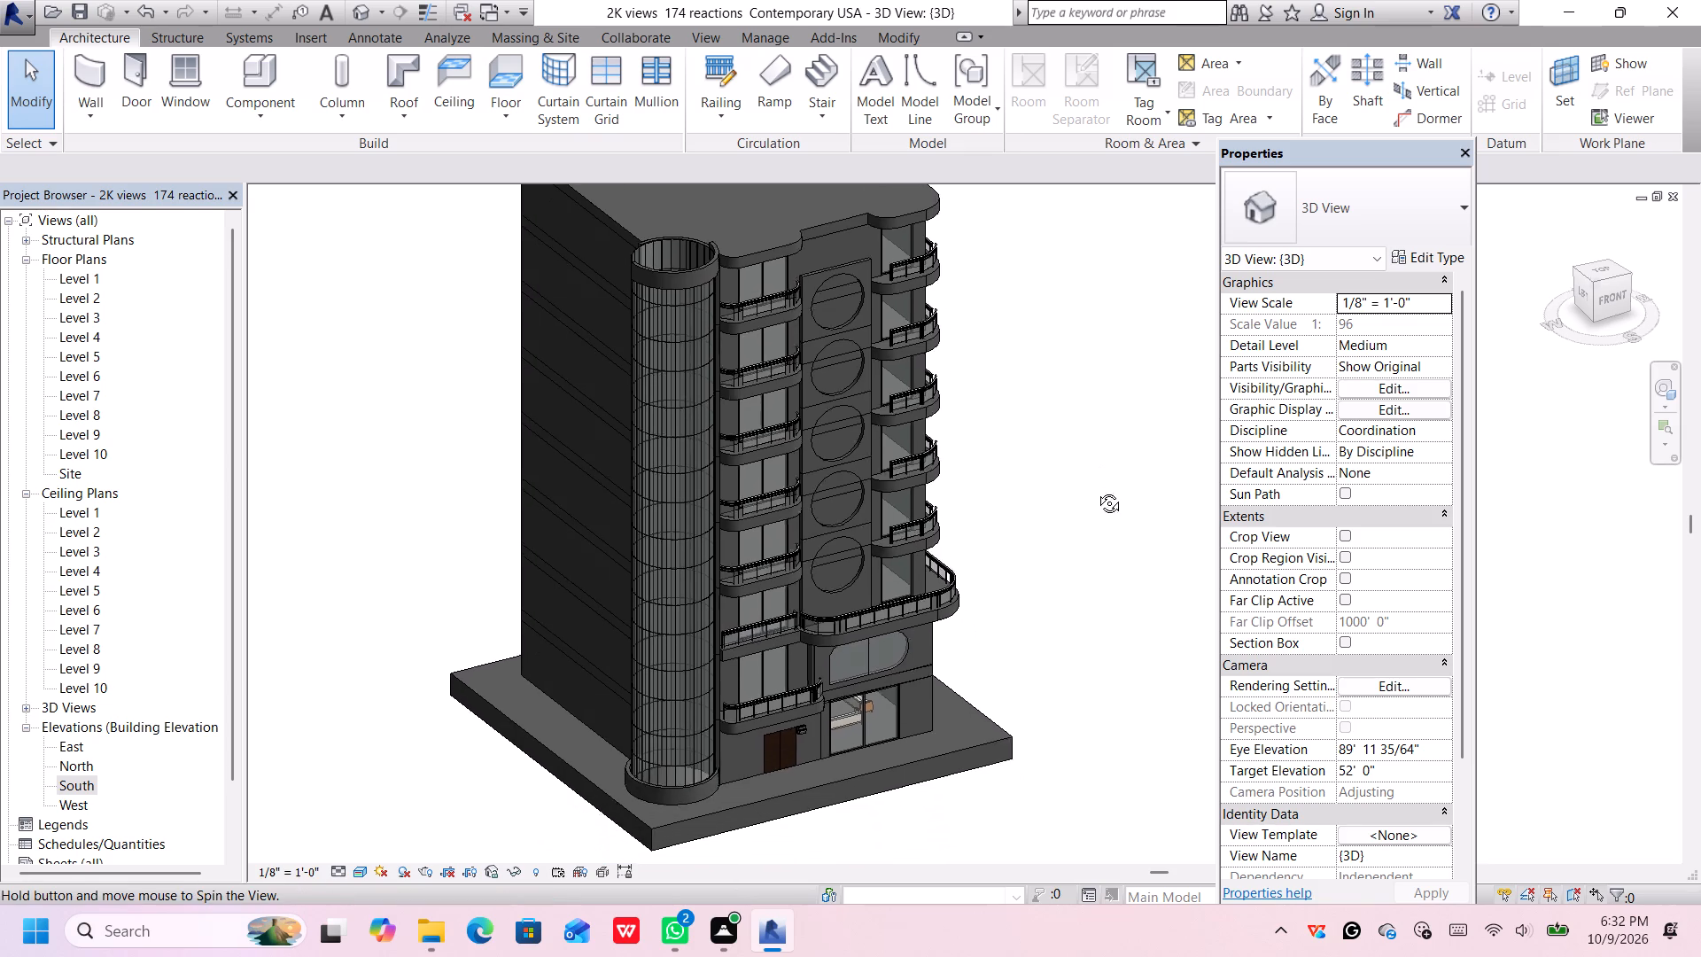
pyautogui.keyDown('shift'); pyautogui.moveTo(1096, 490); pyautogui.dragTo(1232, 587, button='middle'); pyautogui.keyUp('shift')
pyautogui.keyDown('shift'); pyautogui.middleClick(1232, 585); pyautogui.keyUp('shift')
pyautogui.keyDown('shift'); pyautogui.moveTo(1042, 441); pyautogui.dragTo(858, 476, button='middle'); pyautogui.keyUp('shift')
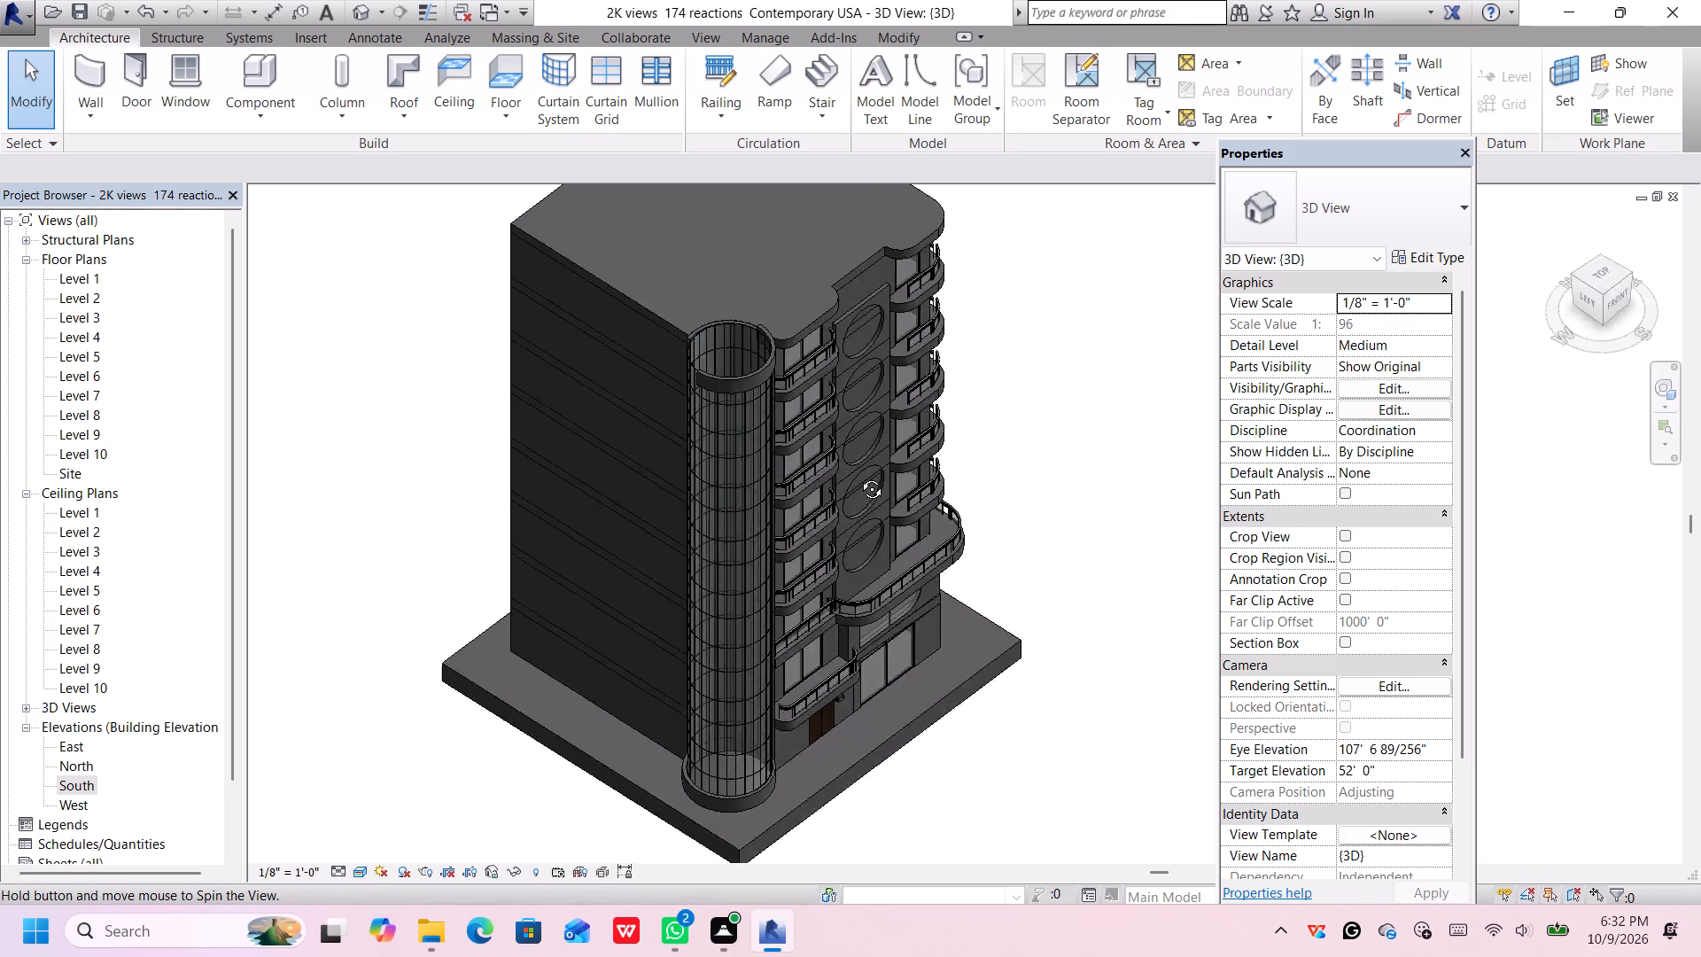
pyautogui.keyDown('shift'); pyautogui.moveTo(858, 476); pyautogui.dragTo(711, 315, button='middle'); pyautogui.keyUp('shift')
# Delete the second and fourth circular-opening wall panels from the top of the front facade, dismissing the notification card.
pyautogui.scroll(2, 722, 372)
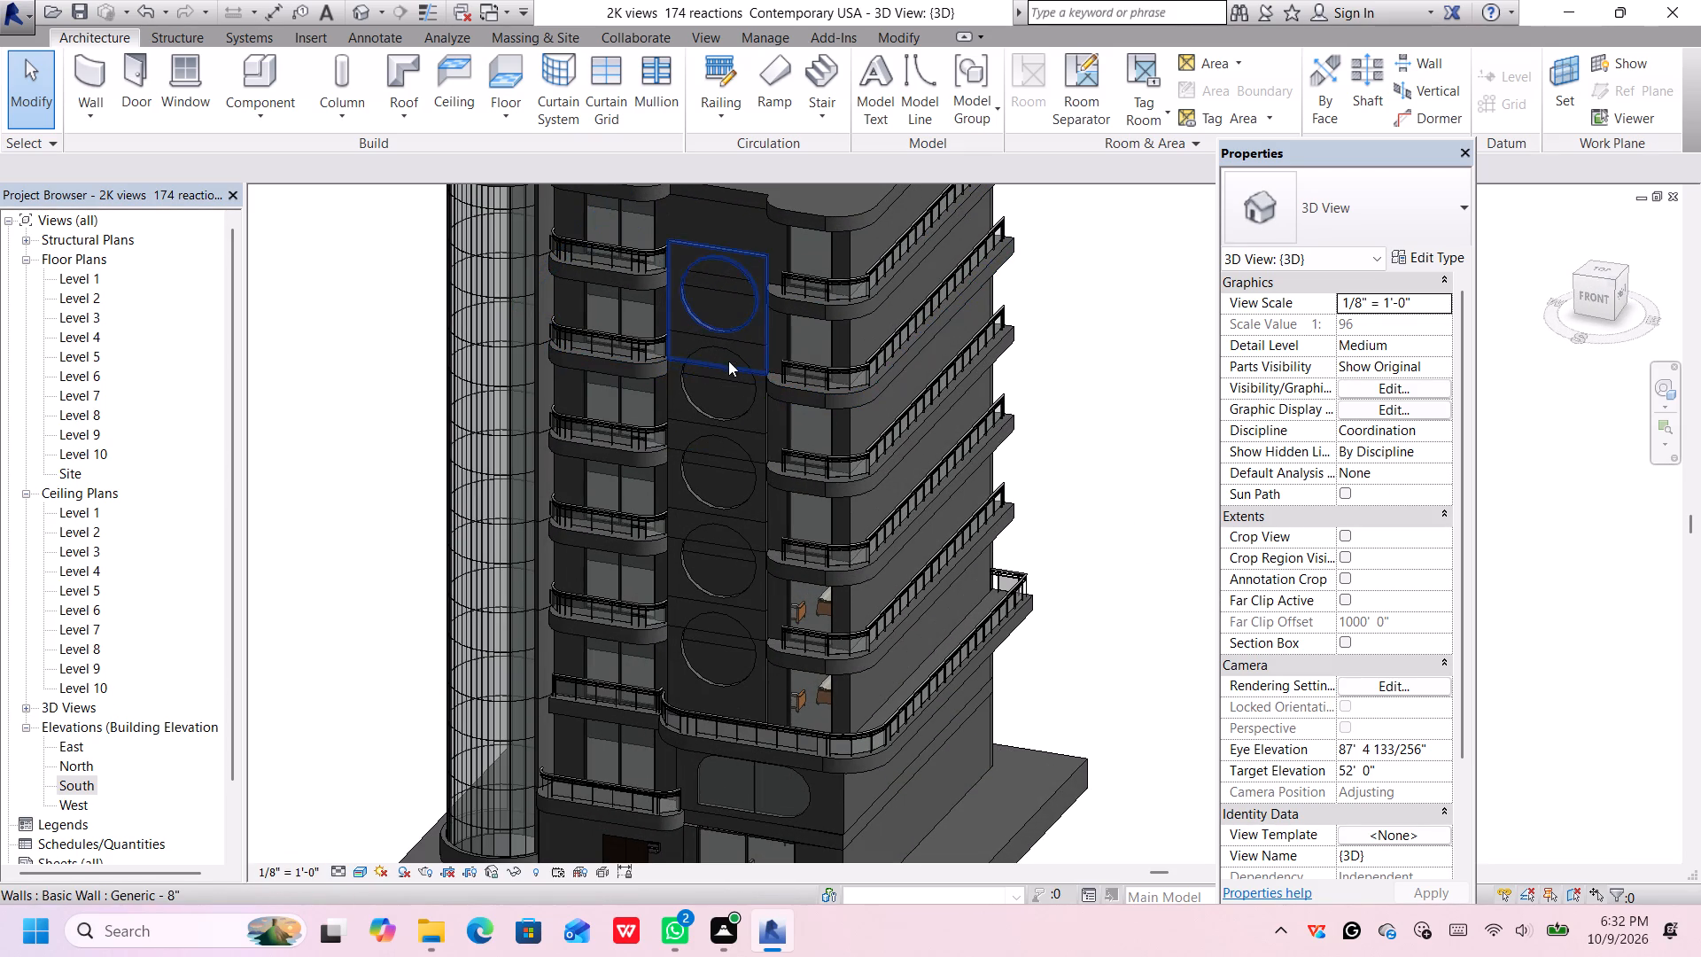
pyautogui.click(748, 355)
pyautogui.press('Delete')
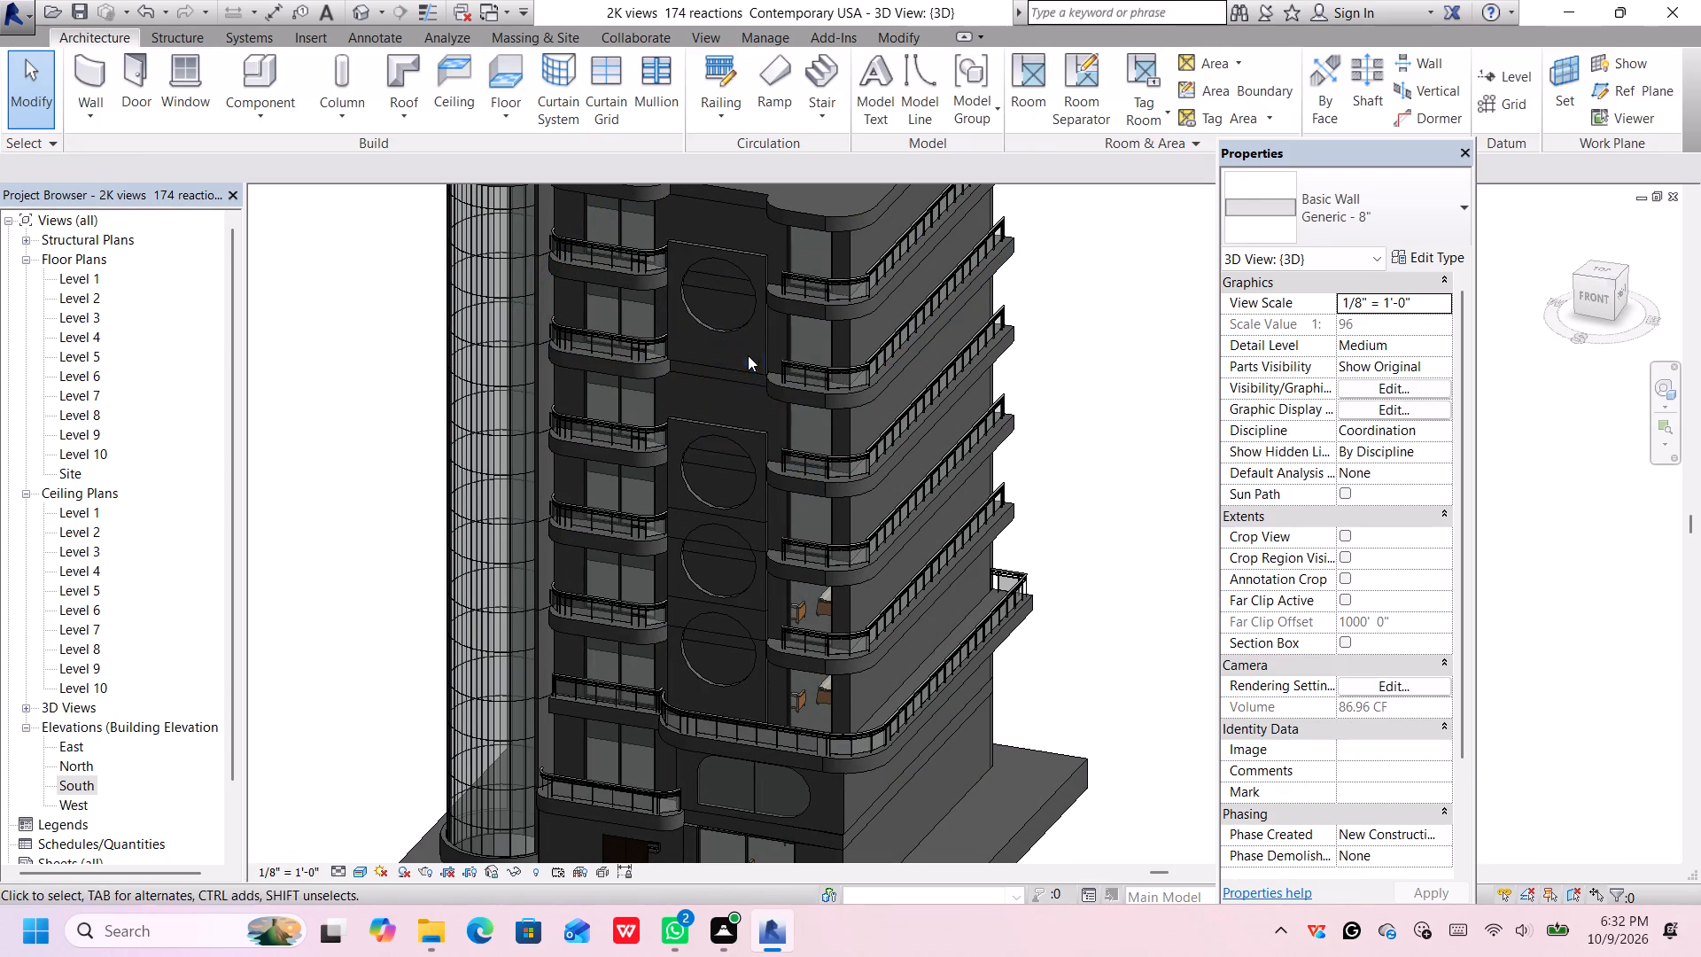
pyautogui.click(757, 563)
pyautogui.press('Delete')
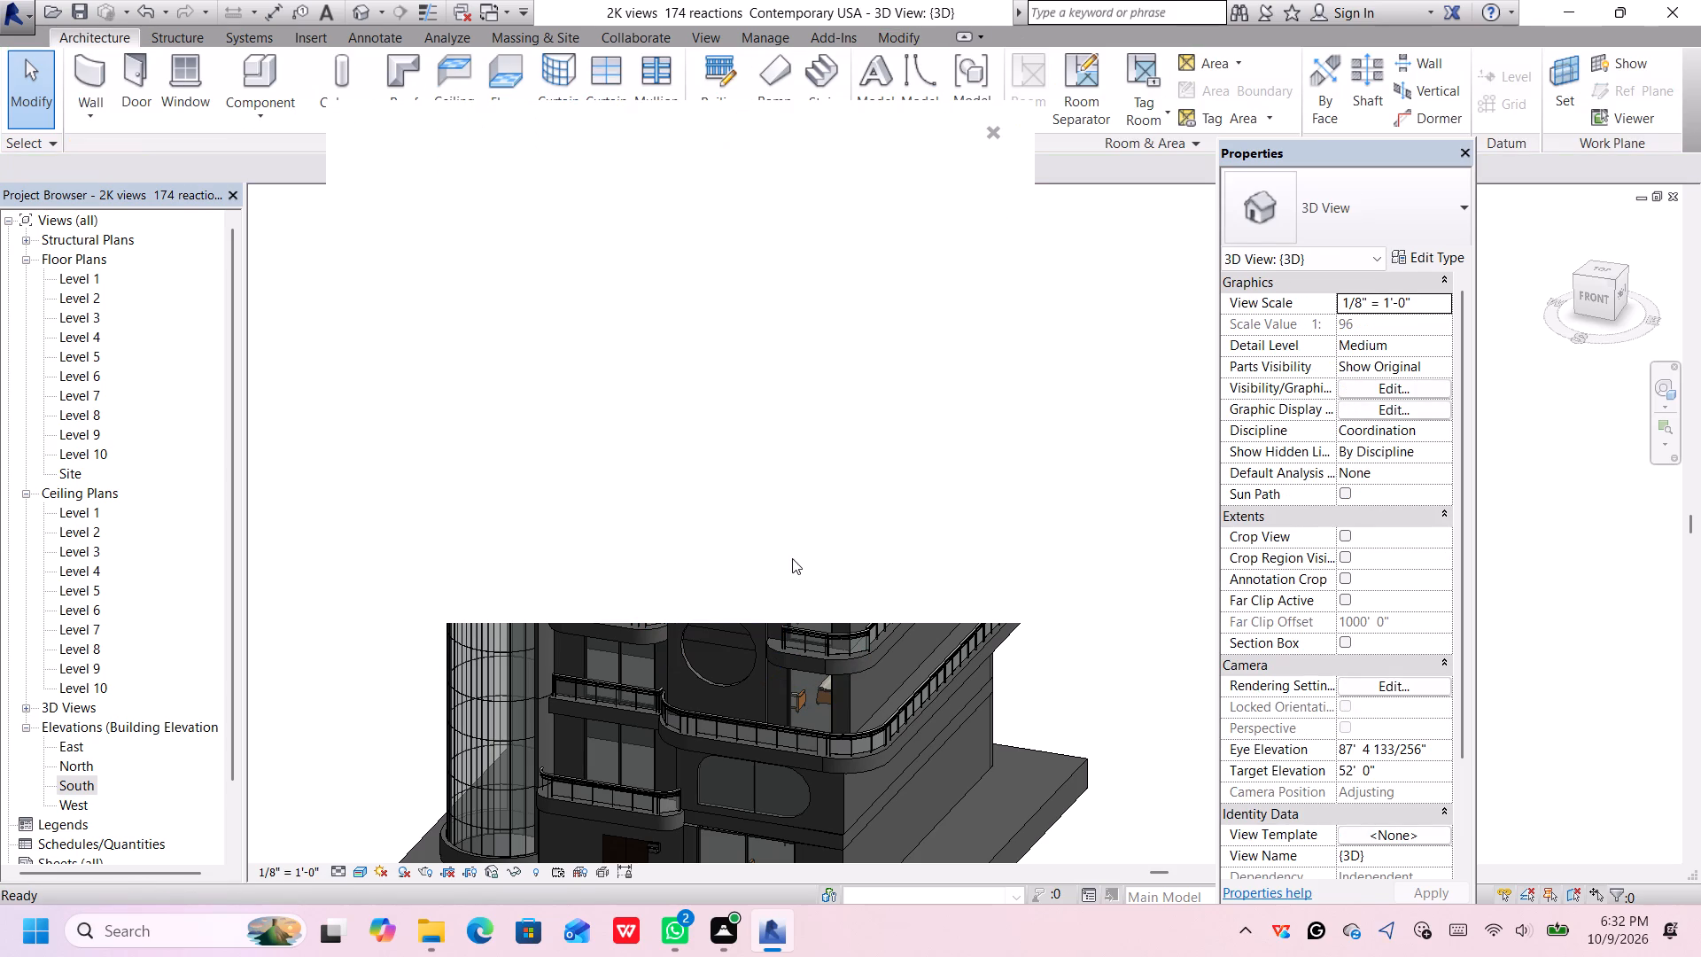
pyautogui.click(989, 134)
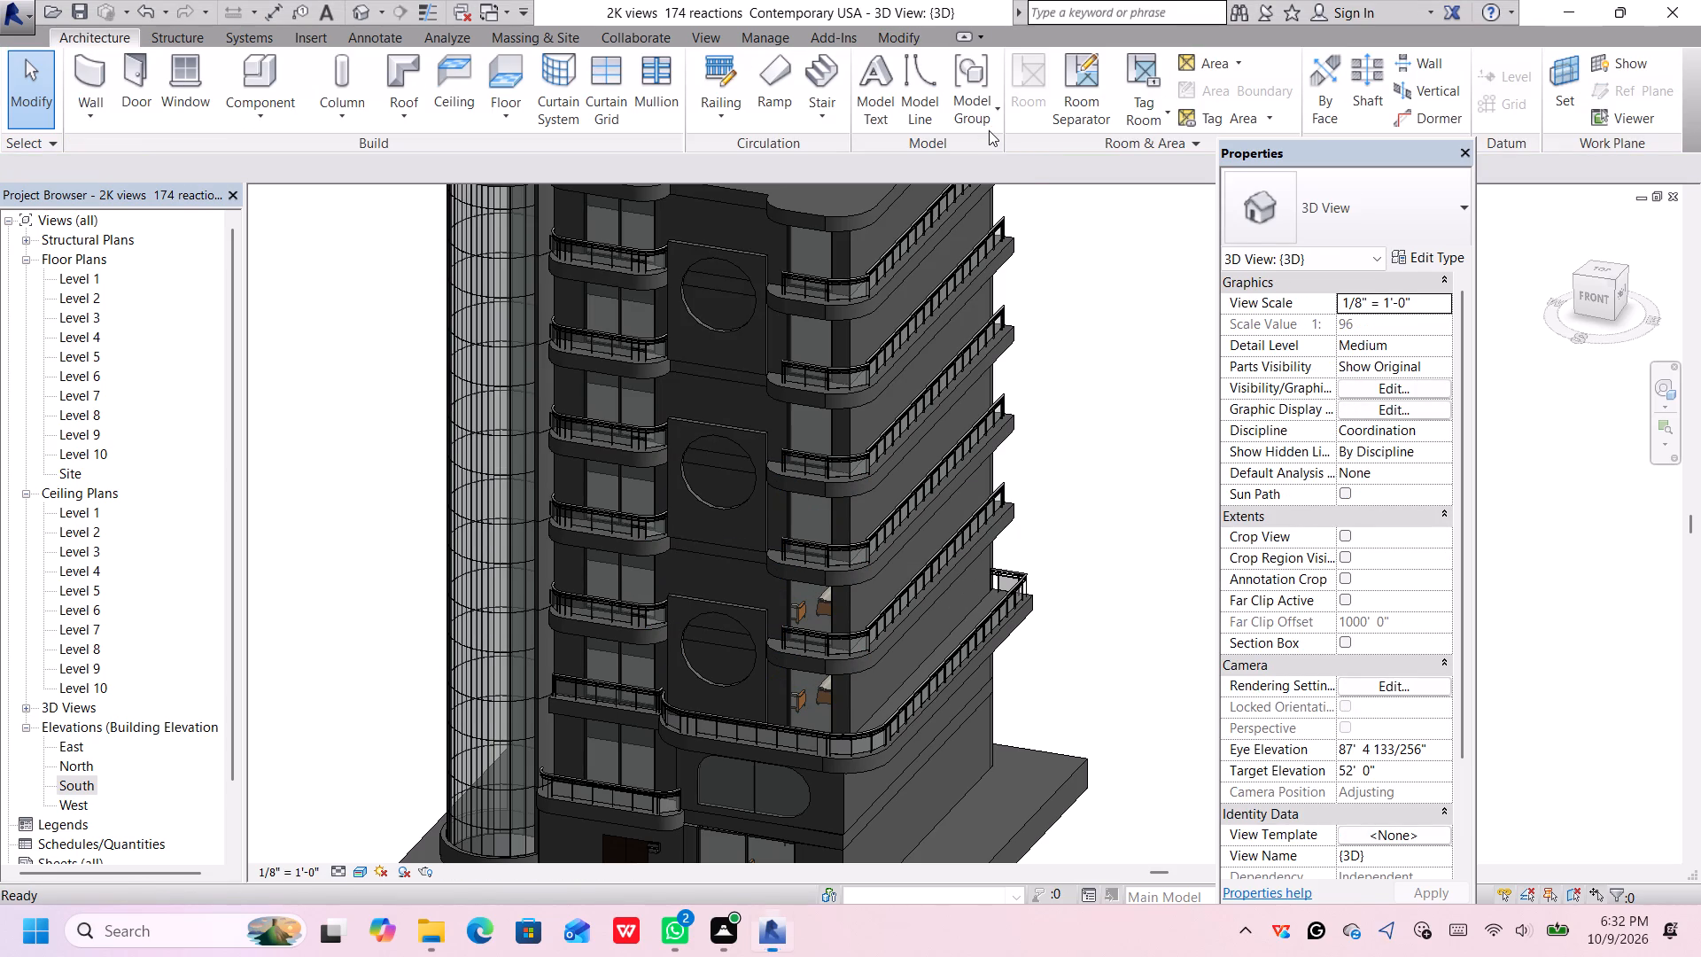
# Examine the front facade's alternating circular panels and the tower's overall proportions from oblique and frontal views.
pyautogui.scroll(1, 942, 427)
pyautogui.scroll(-5, 948, 427)
pyautogui.scroll(1, 1079, 447)
pyautogui.scroll(-2, 1083, 459)
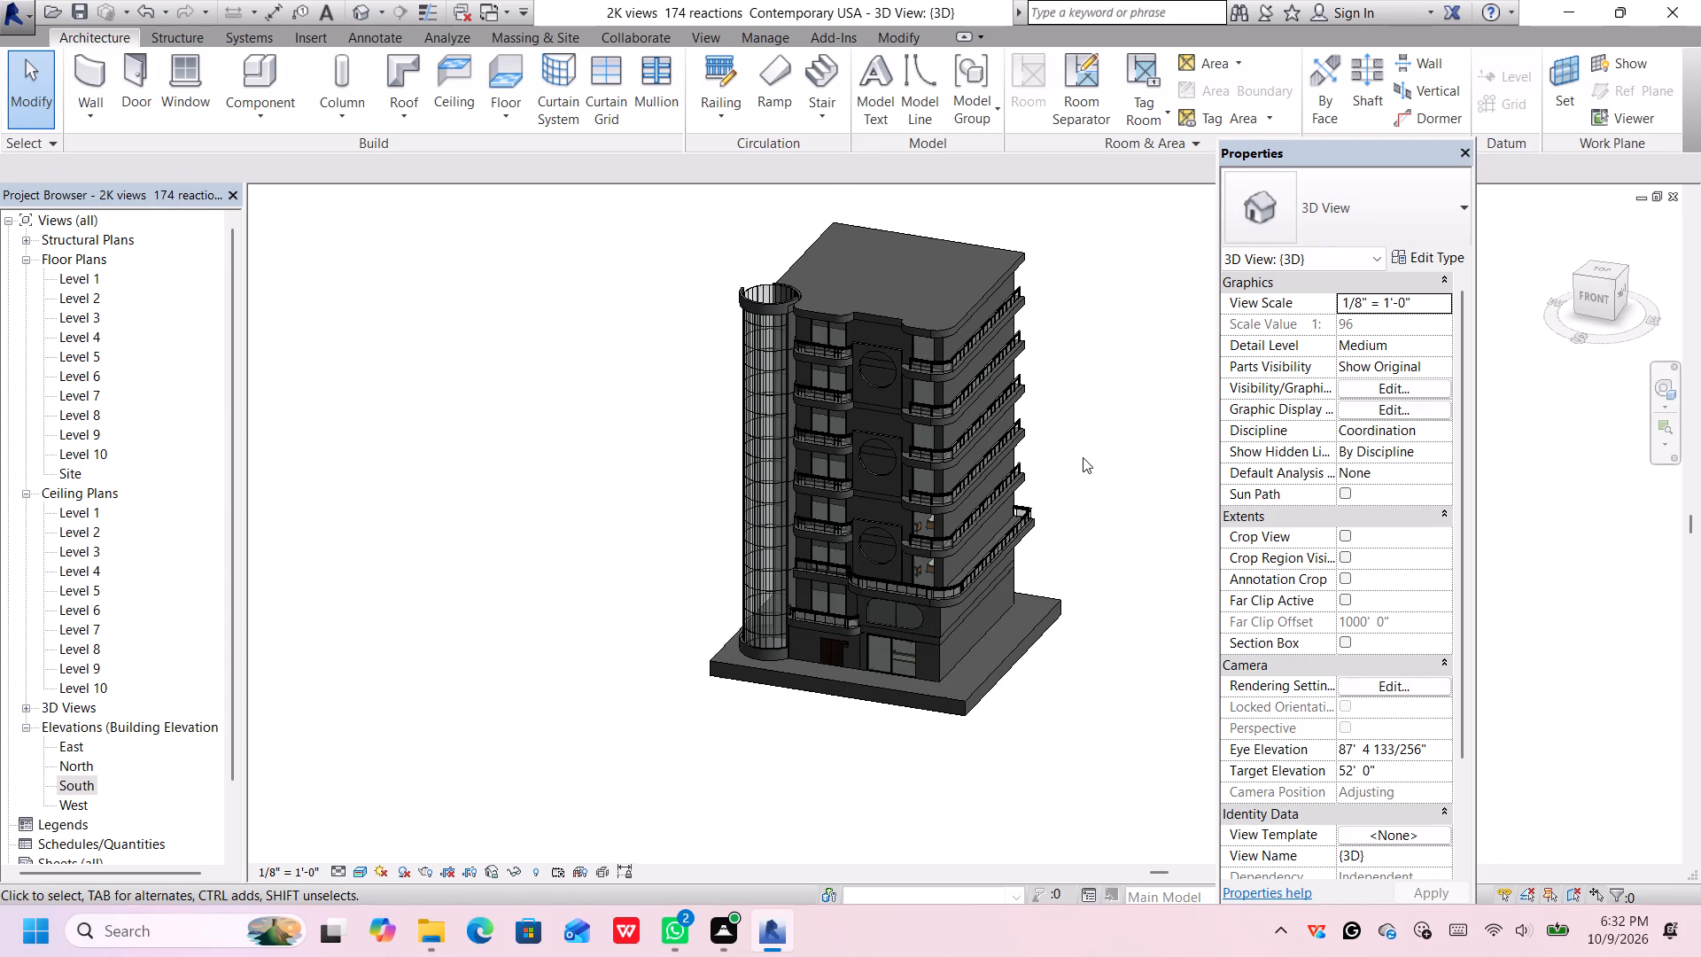
pyautogui.moveTo(1081, 457); pyautogui.dragTo(1006, 403, button='middle')
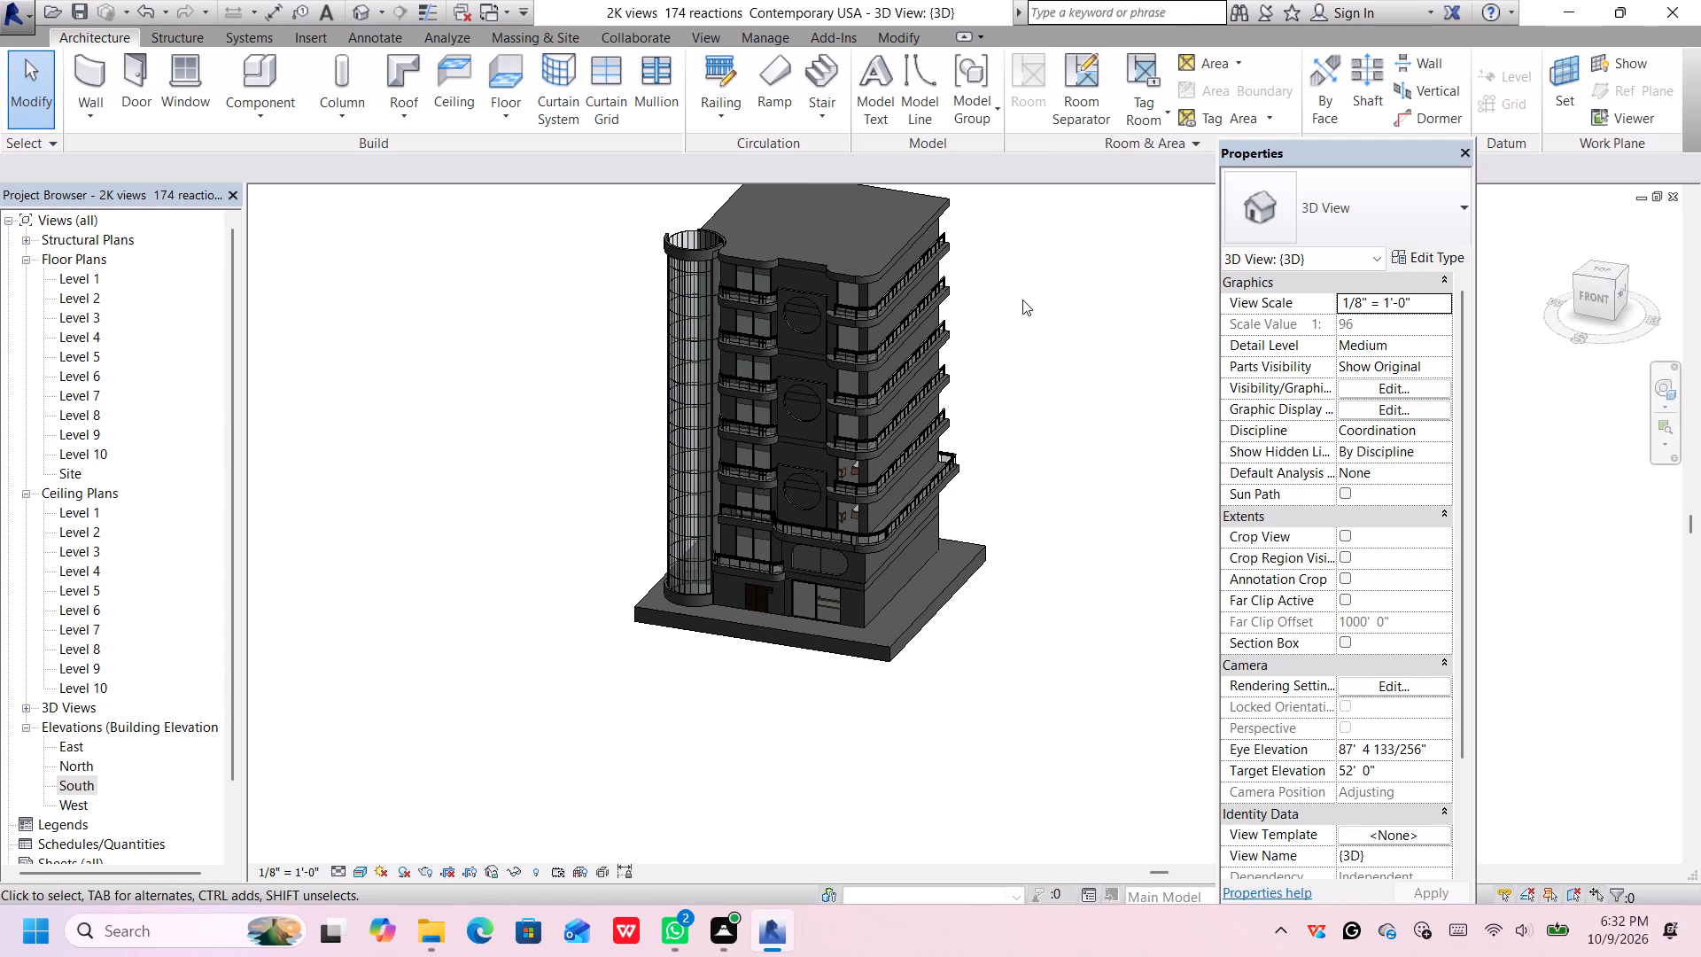
pyautogui.moveTo(1022, 300); pyautogui.dragTo(1006, 338, button='middle')
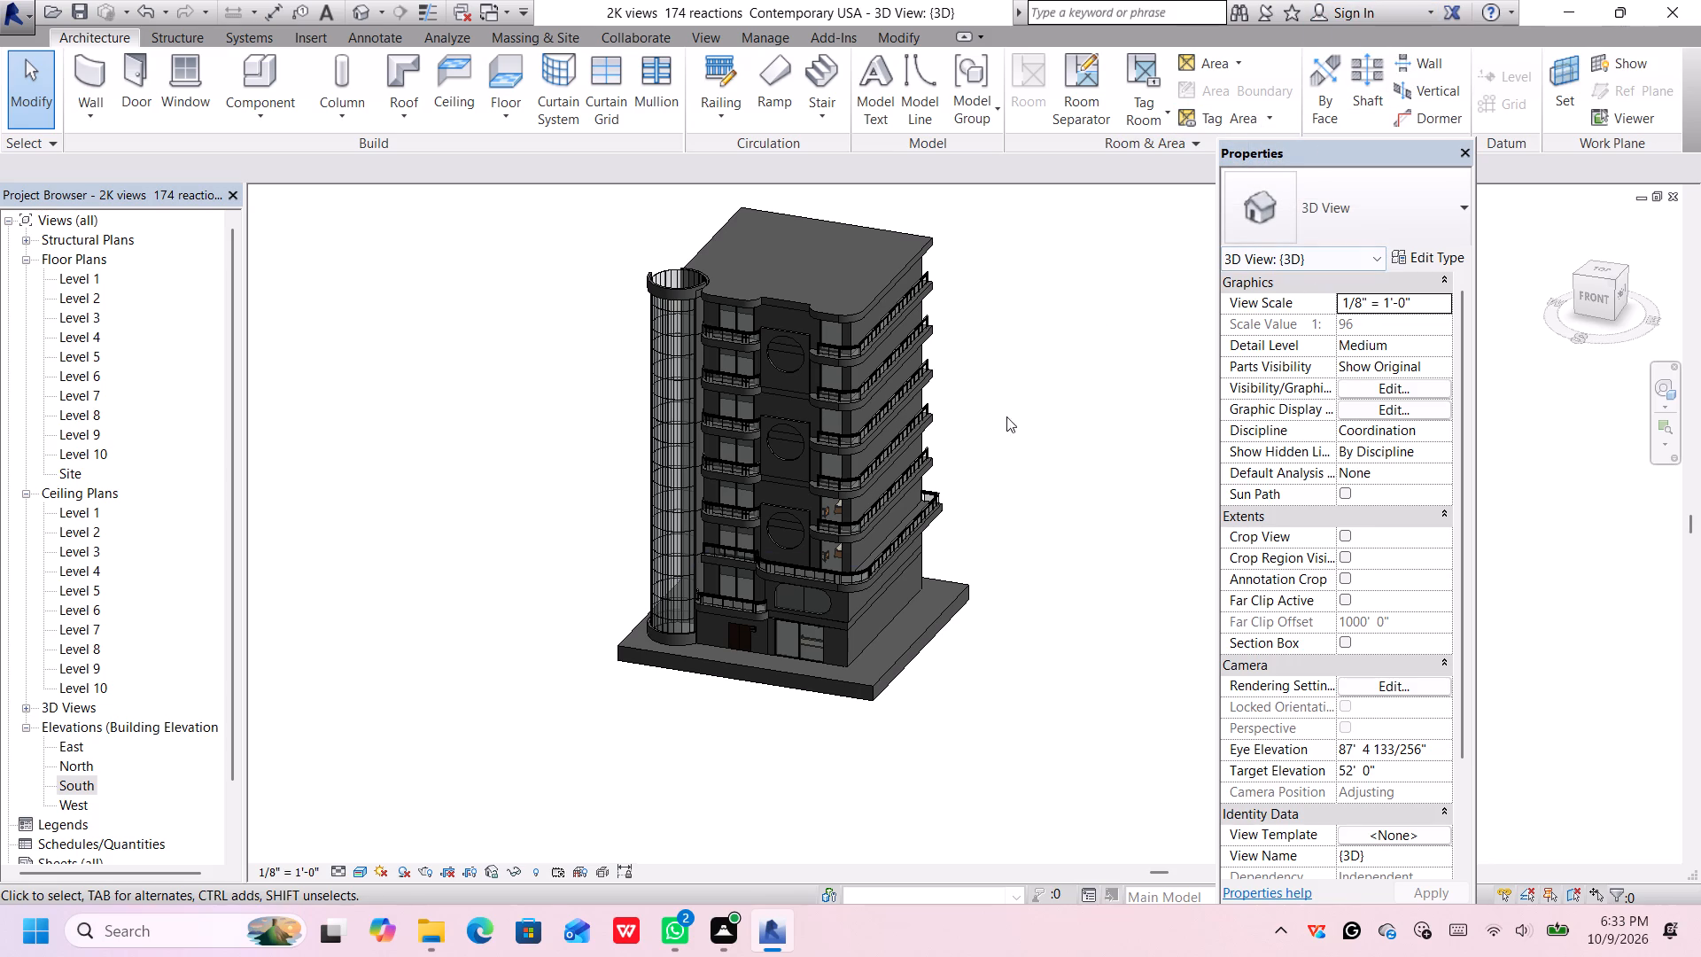
pyautogui.scroll(-1, 886, 721)
pyautogui.moveTo(886, 721); pyautogui.dragTo(886, 685, button='middle')
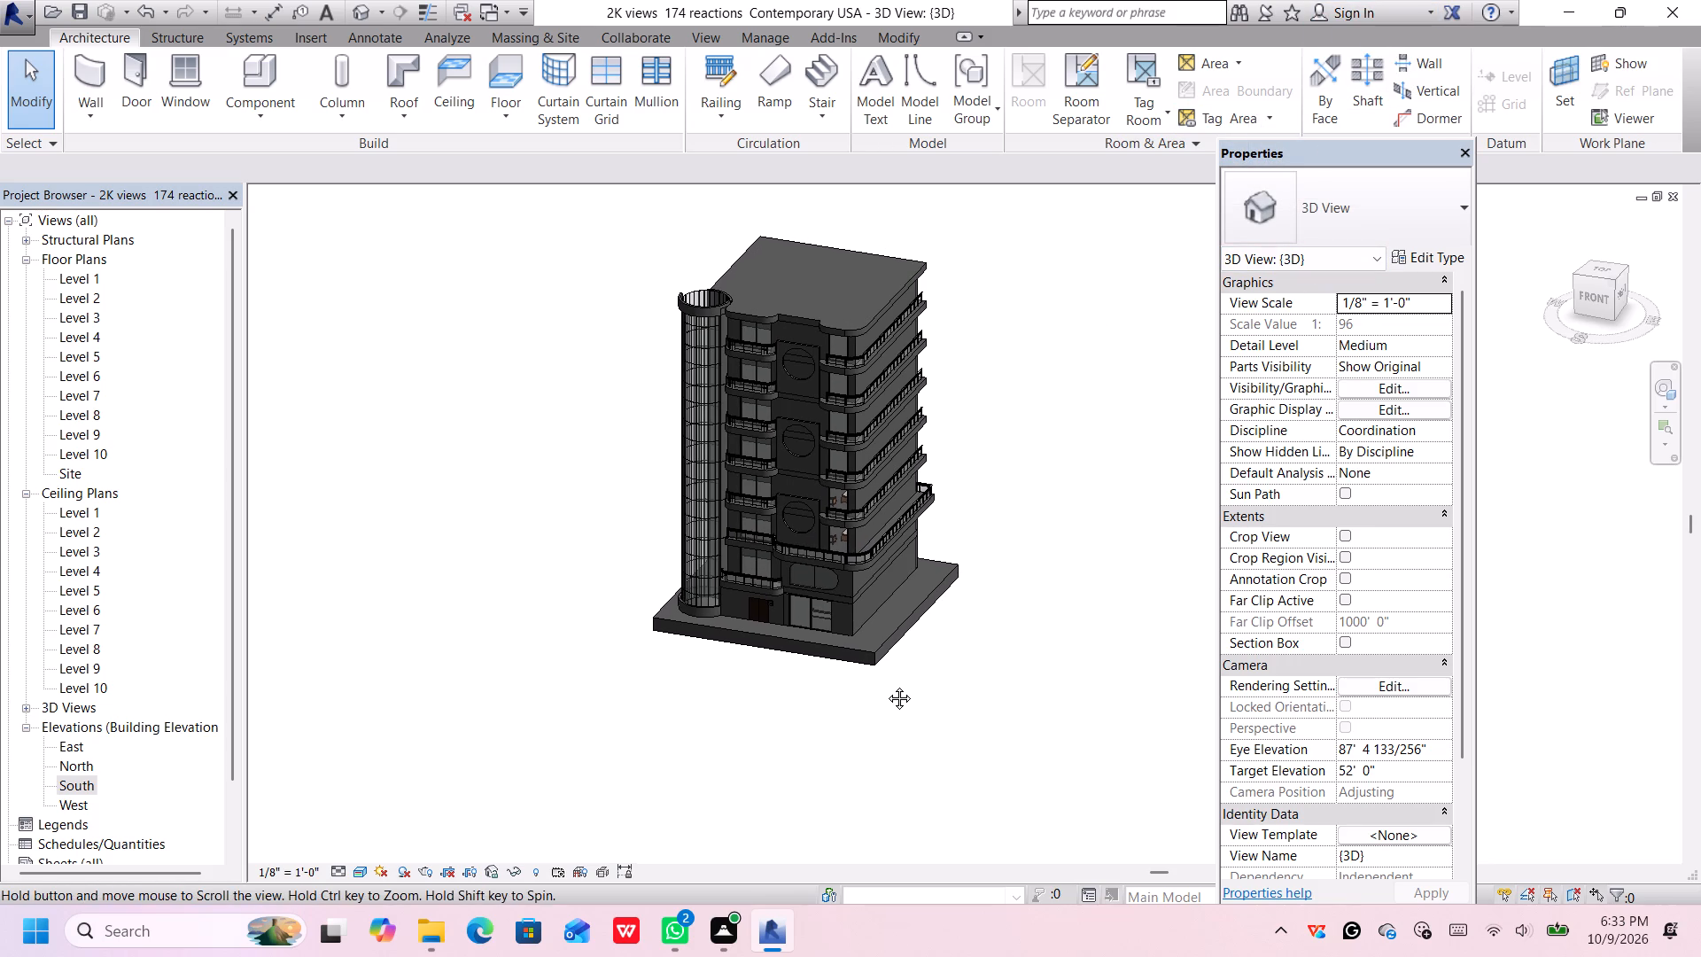
pyautogui.moveTo(886, 685); pyautogui.dragTo(936, 518, button='middle')
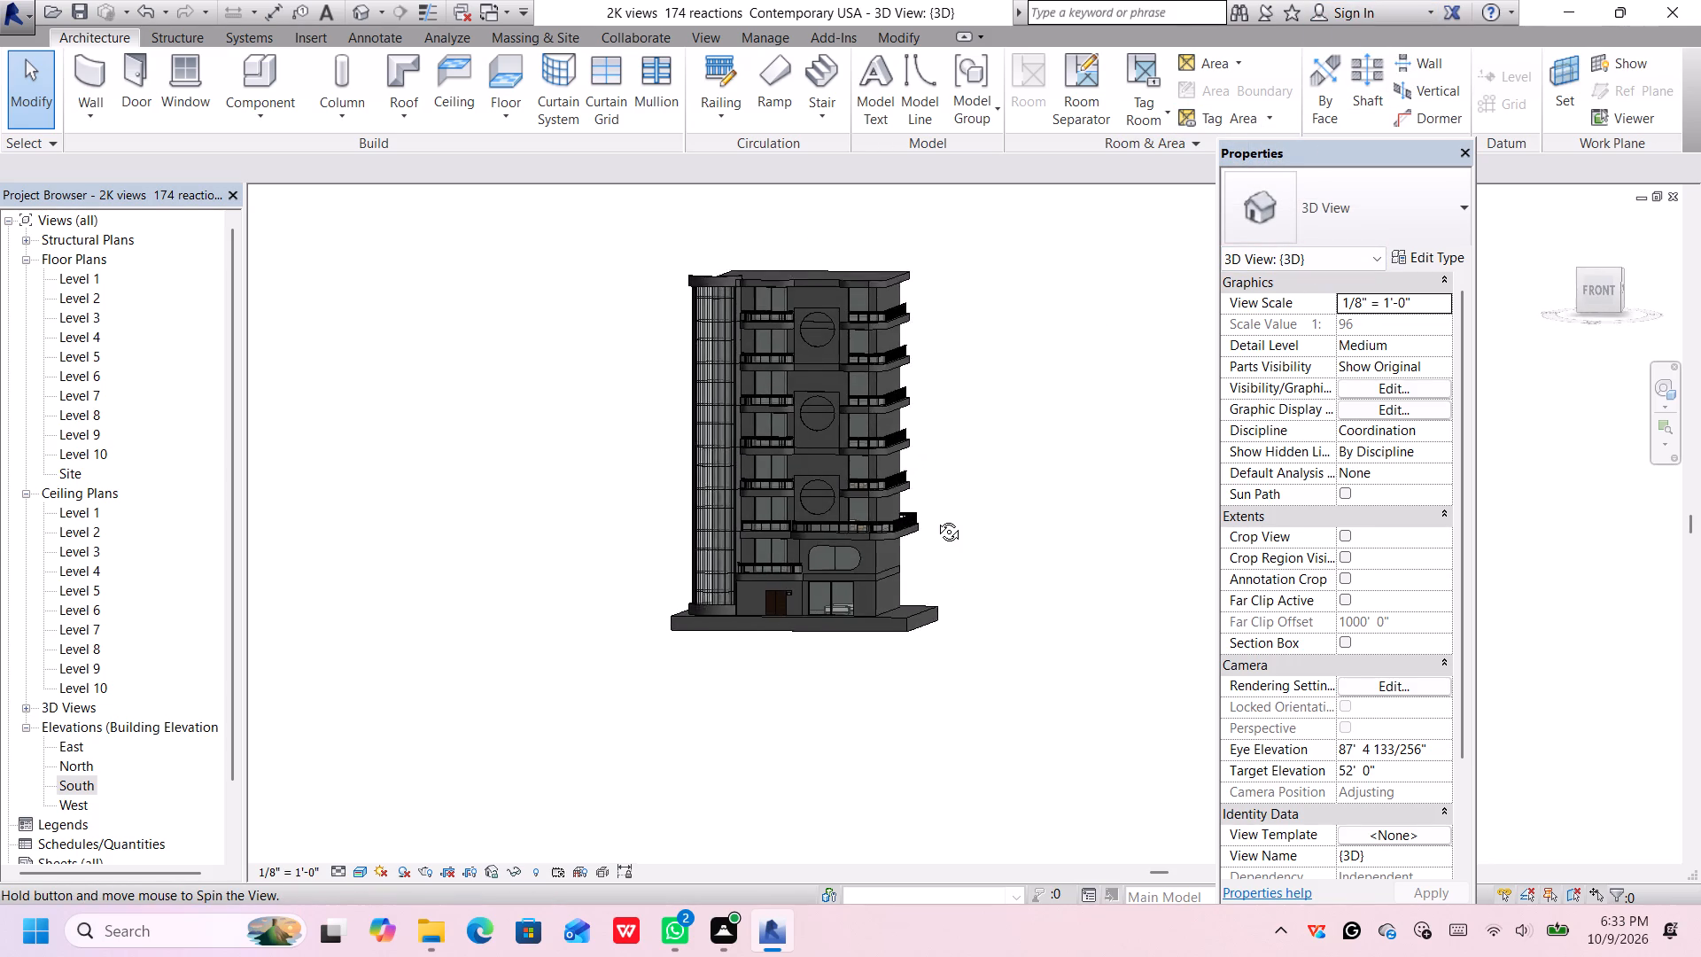
pyautogui.moveTo(936, 518); pyautogui.dragTo(935, 528, button='middle')
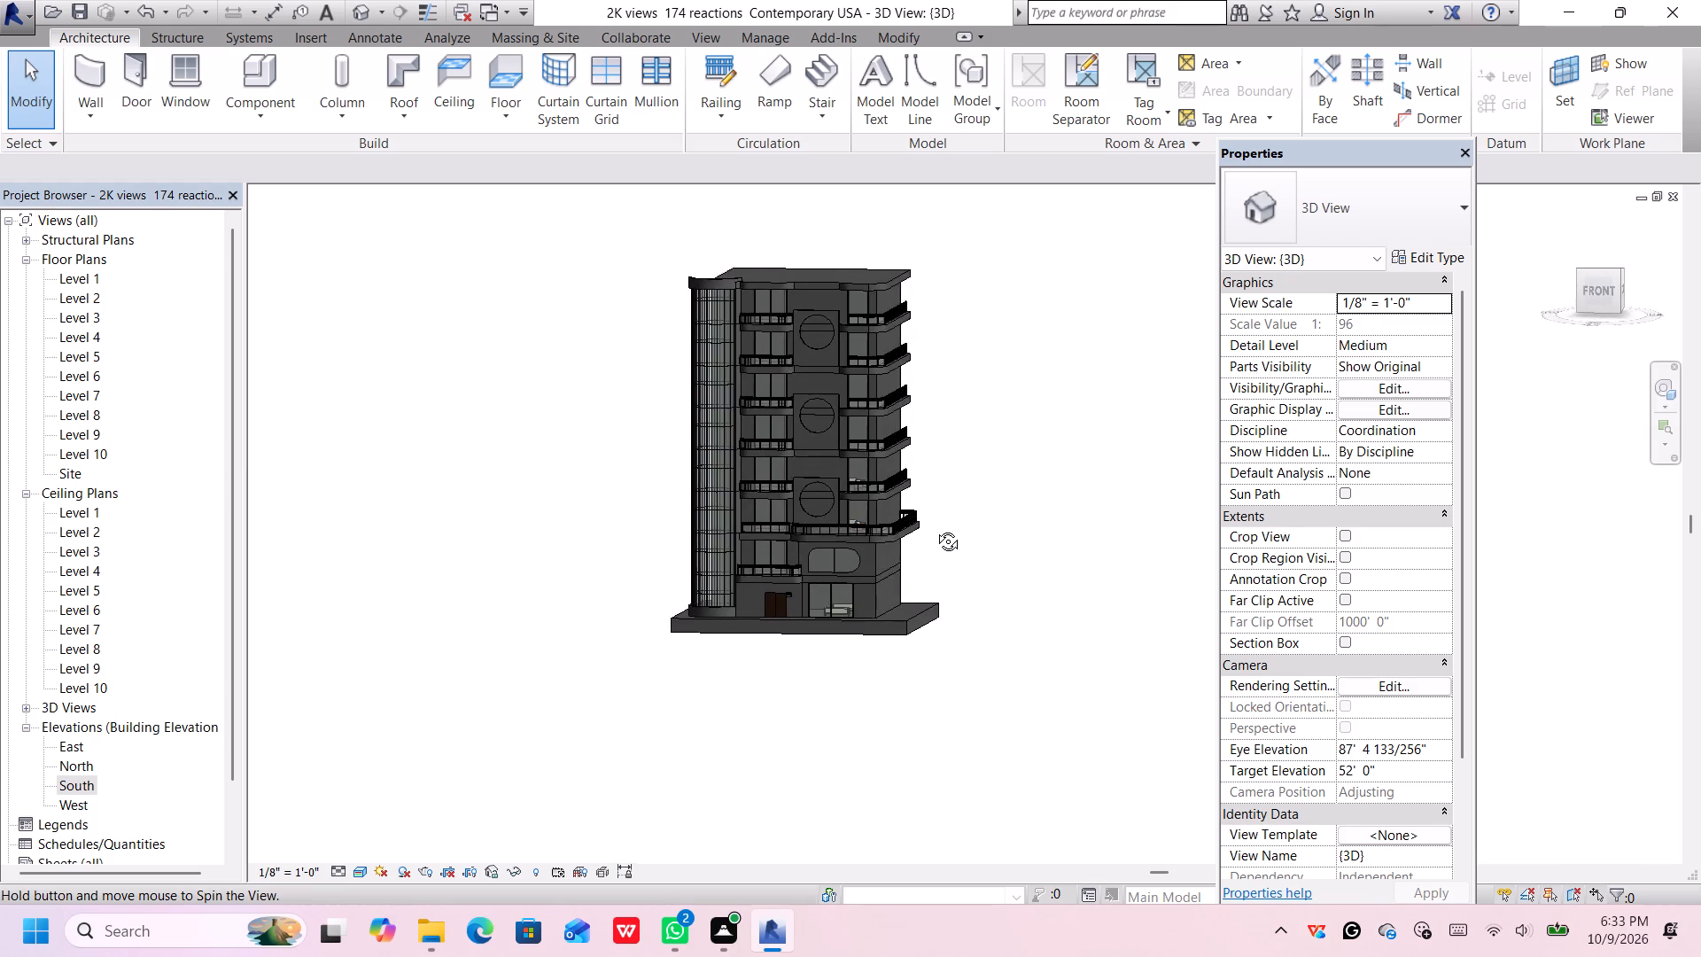
pyautogui.moveTo(935, 528); pyautogui.dragTo(956, 522, button='middle')
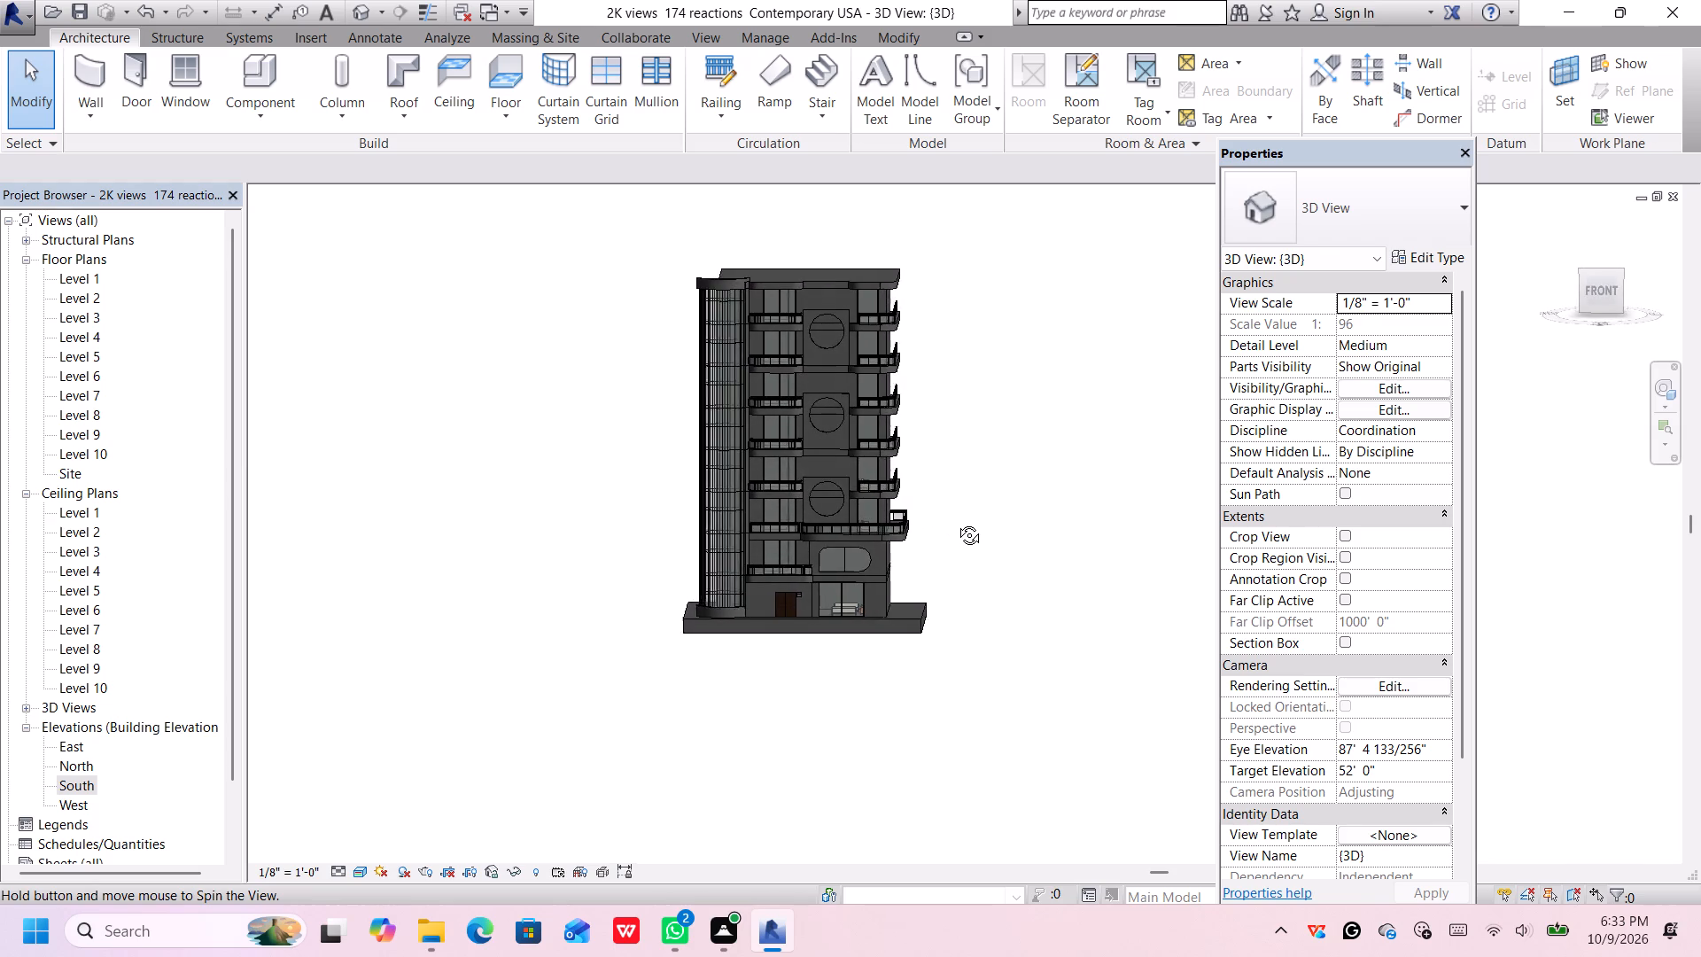
pyautogui.moveTo(956, 522); pyautogui.dragTo(941, 518, button='middle')
pyautogui.moveTo(941, 518); pyautogui.dragTo(924, 496, button='middle')
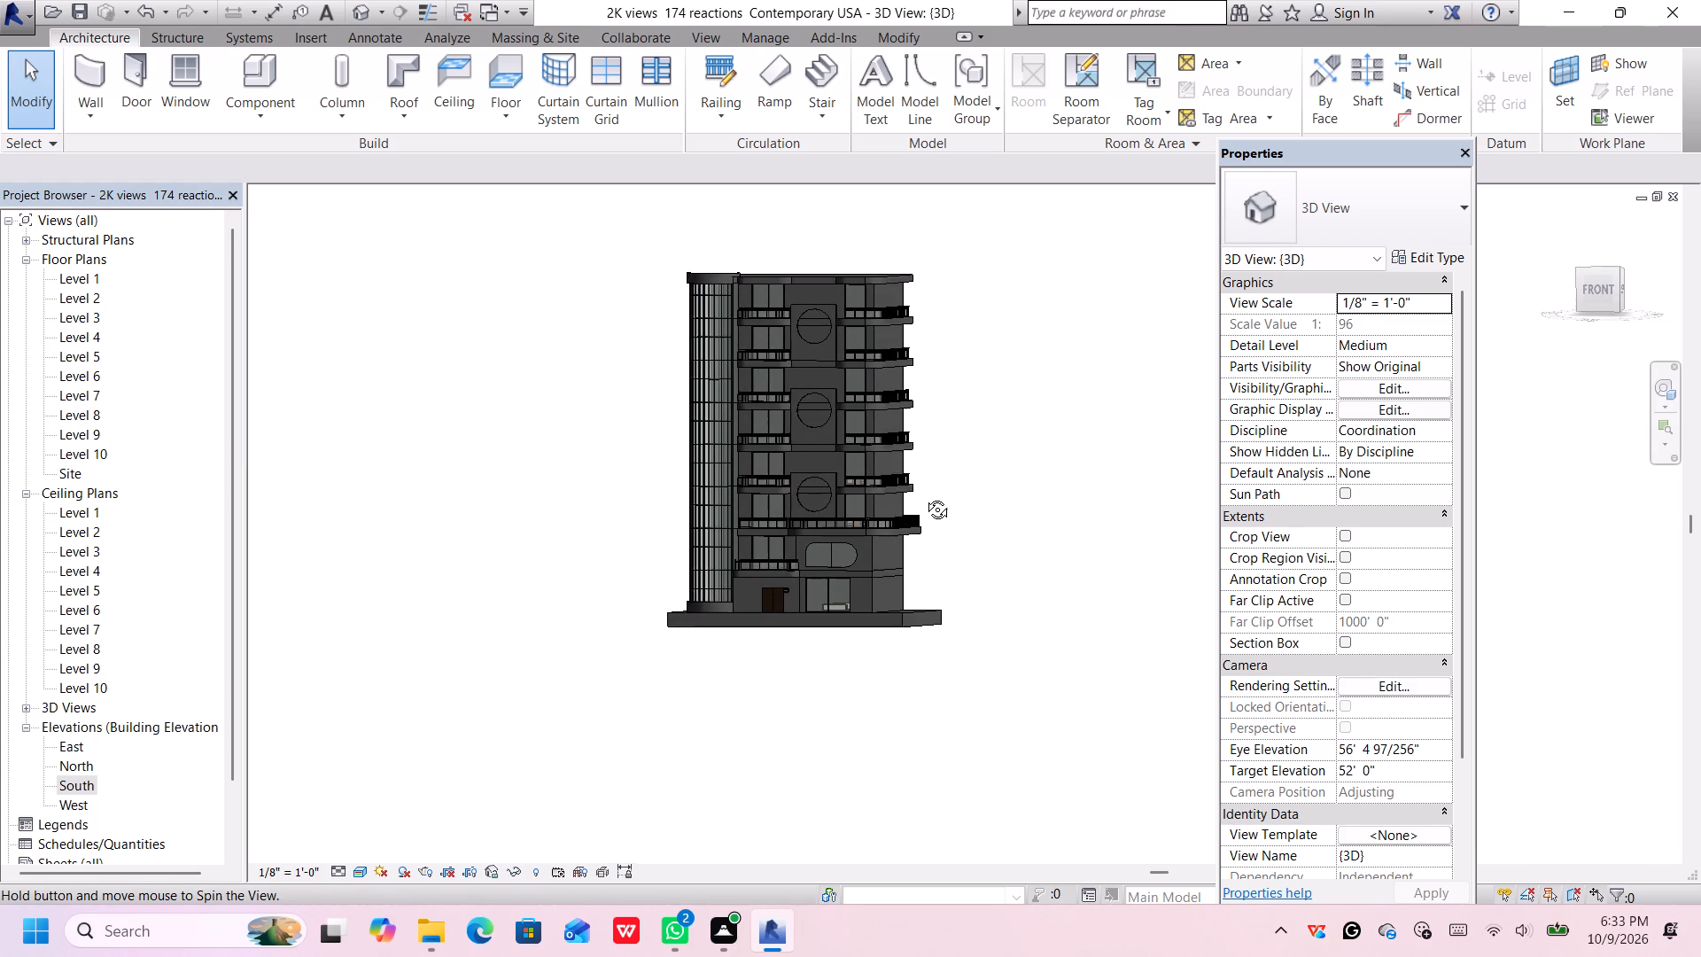
pyautogui.moveTo(924, 496); pyautogui.dragTo(922, 494, button='middle')
pyautogui.scroll(2, 1002, 426)
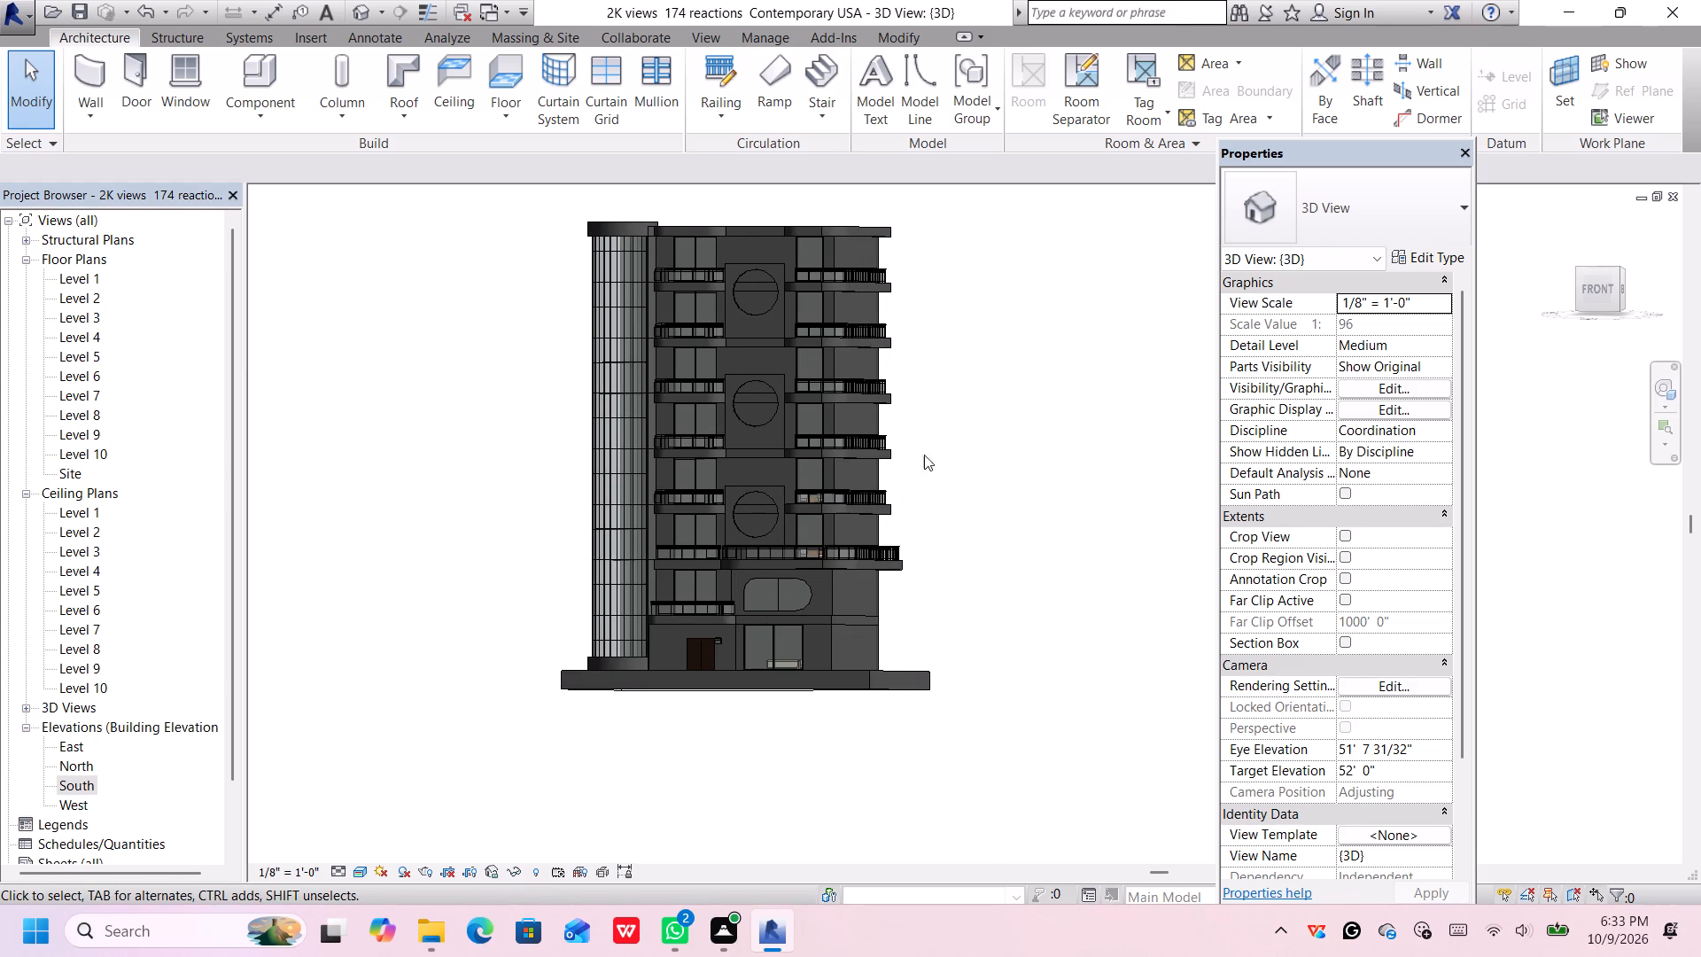
pyautogui.moveTo(938, 483); pyautogui.dragTo(975, 529, button='middle')
pyautogui.middleClick(975, 529)
pyautogui.scroll(2, 975, 529)
pyautogui.moveTo(976, 501); pyautogui.dragTo(995, 532, button='middle')
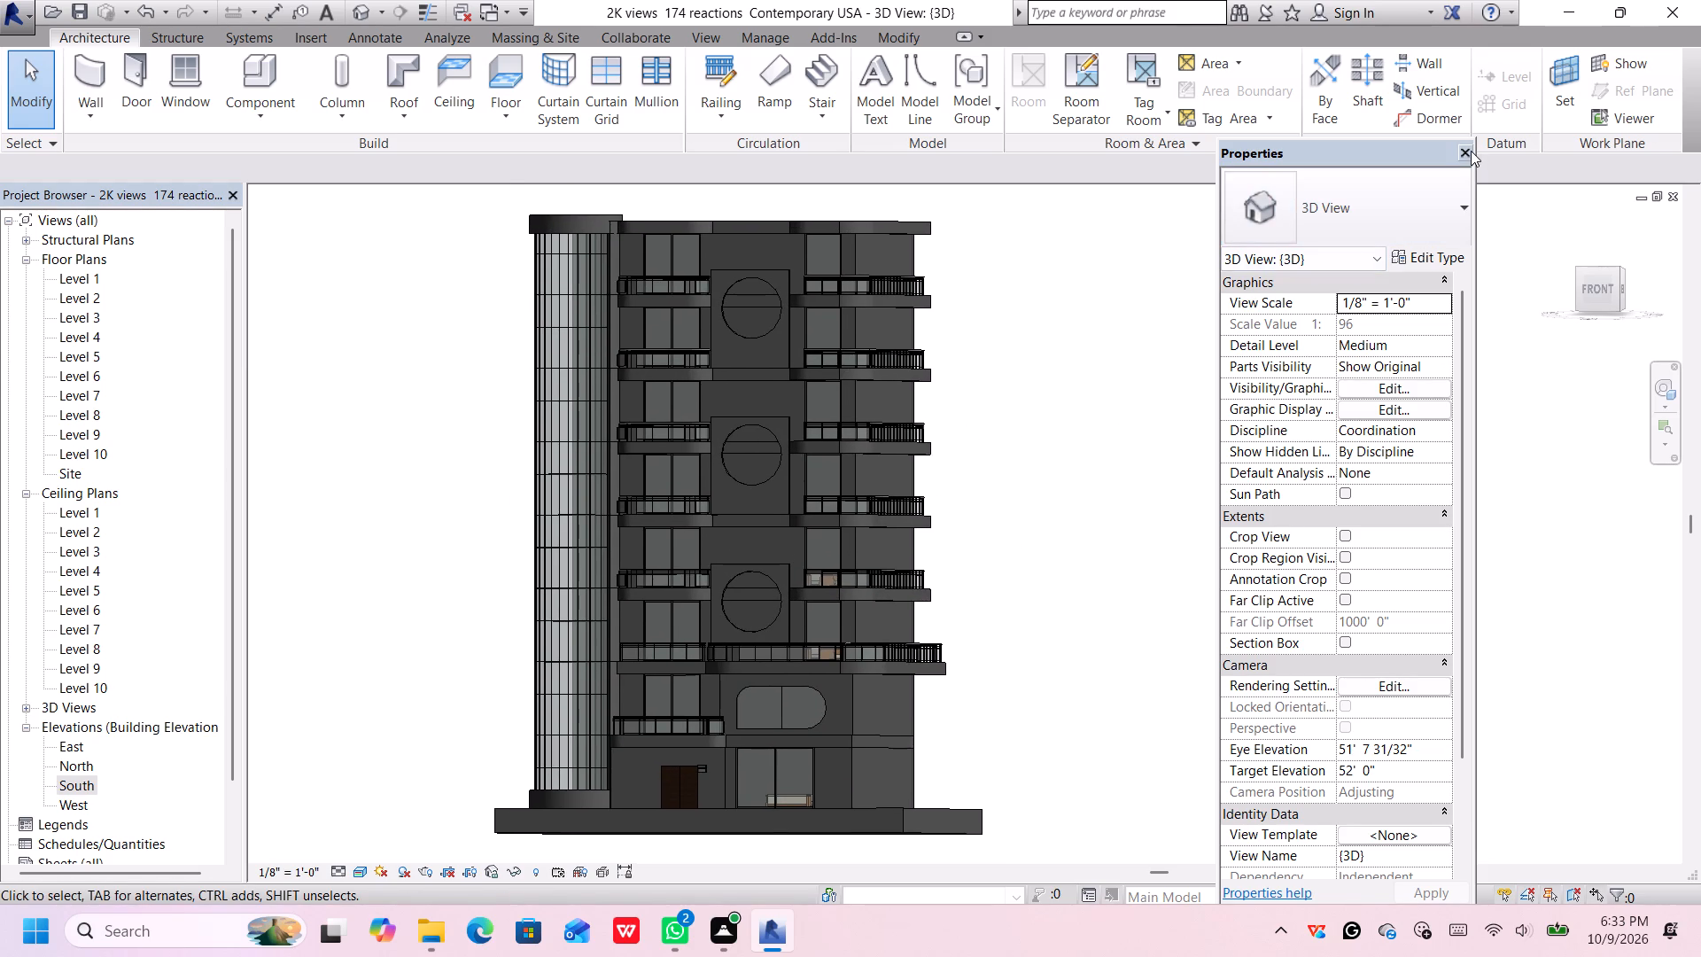
# Close the Properties palette and frame the whole tower front-on in the 3D view.
pyautogui.click(1470, 151)
pyautogui.moveTo(940, 456); pyautogui.dragTo(1042, 480, button='middle')
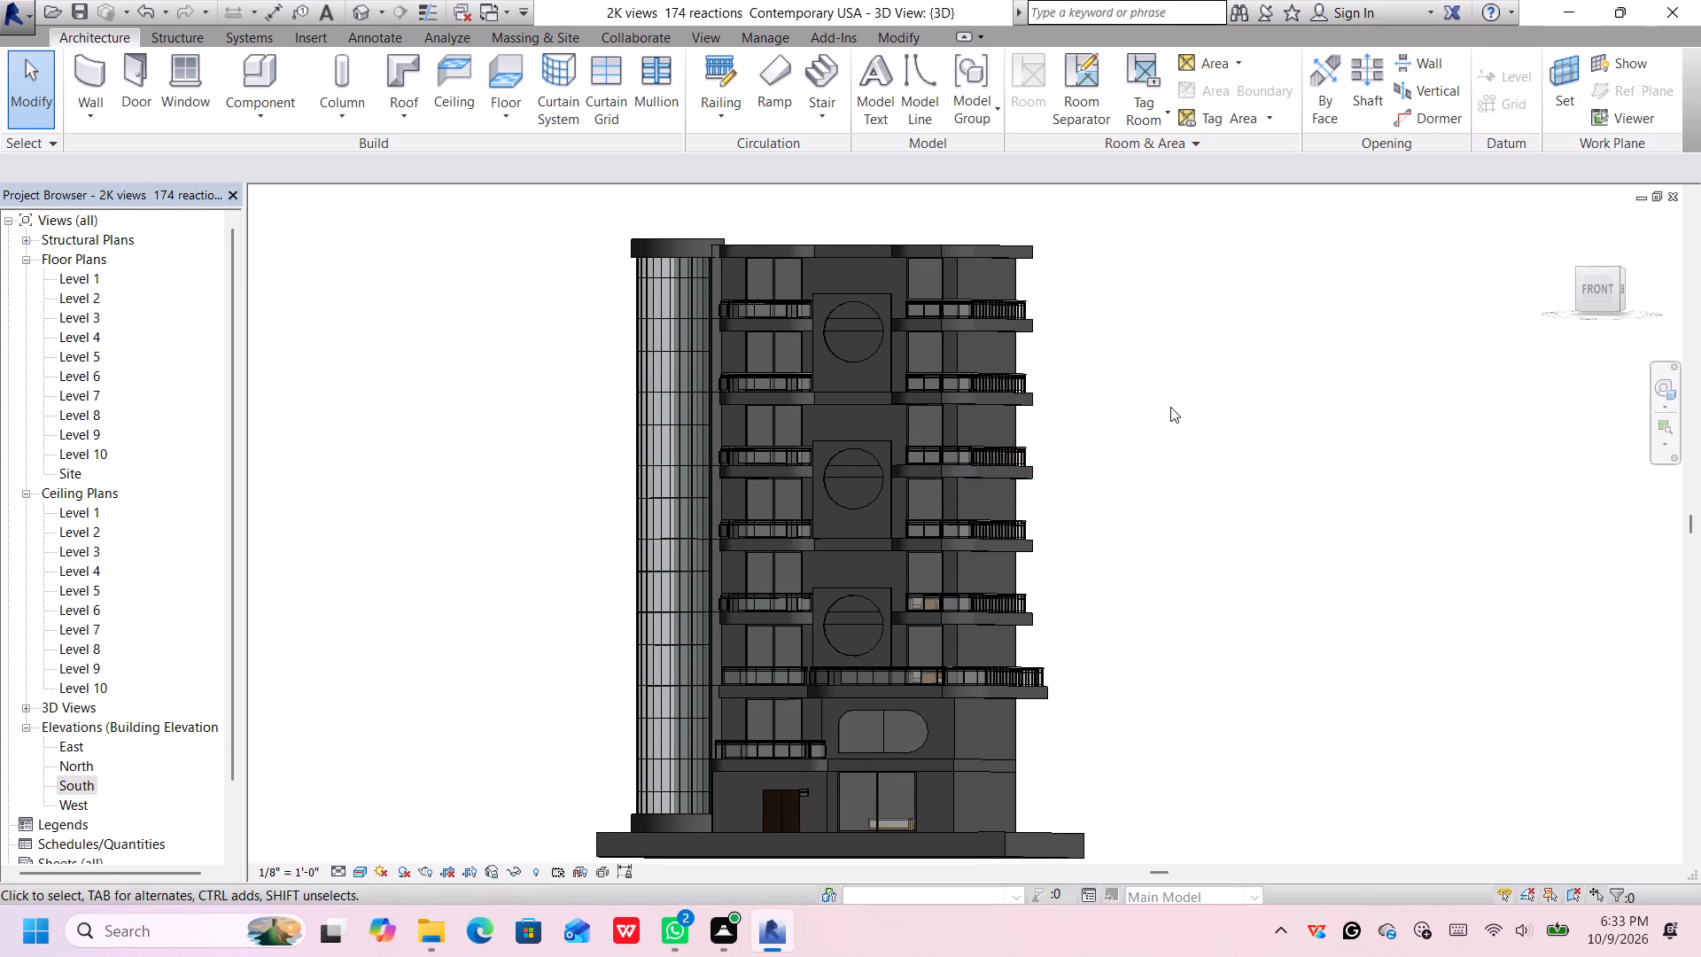
pyautogui.moveTo(1170, 408); pyautogui.dragTo(1163, 380, button='middle')
pyautogui.scroll(1, 1163, 383)
pyautogui.scroll(-1, 1153, 376)
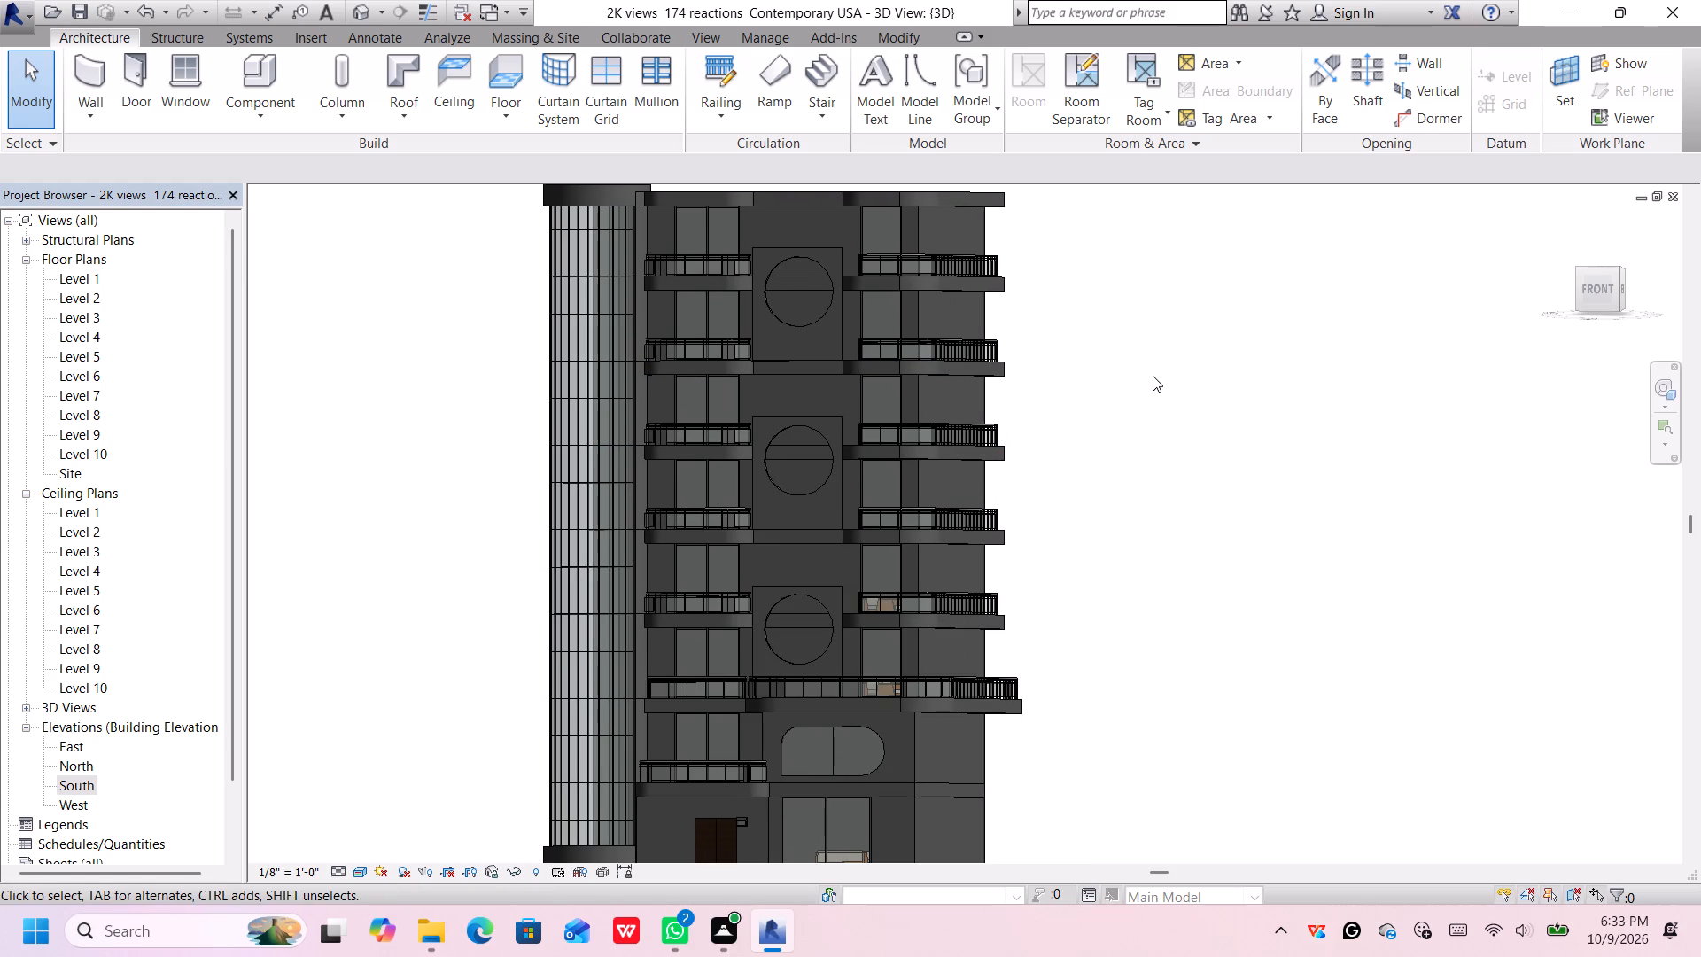
pyautogui.moveTo(1153, 381); pyautogui.dragTo(1156, 389, button='middle')
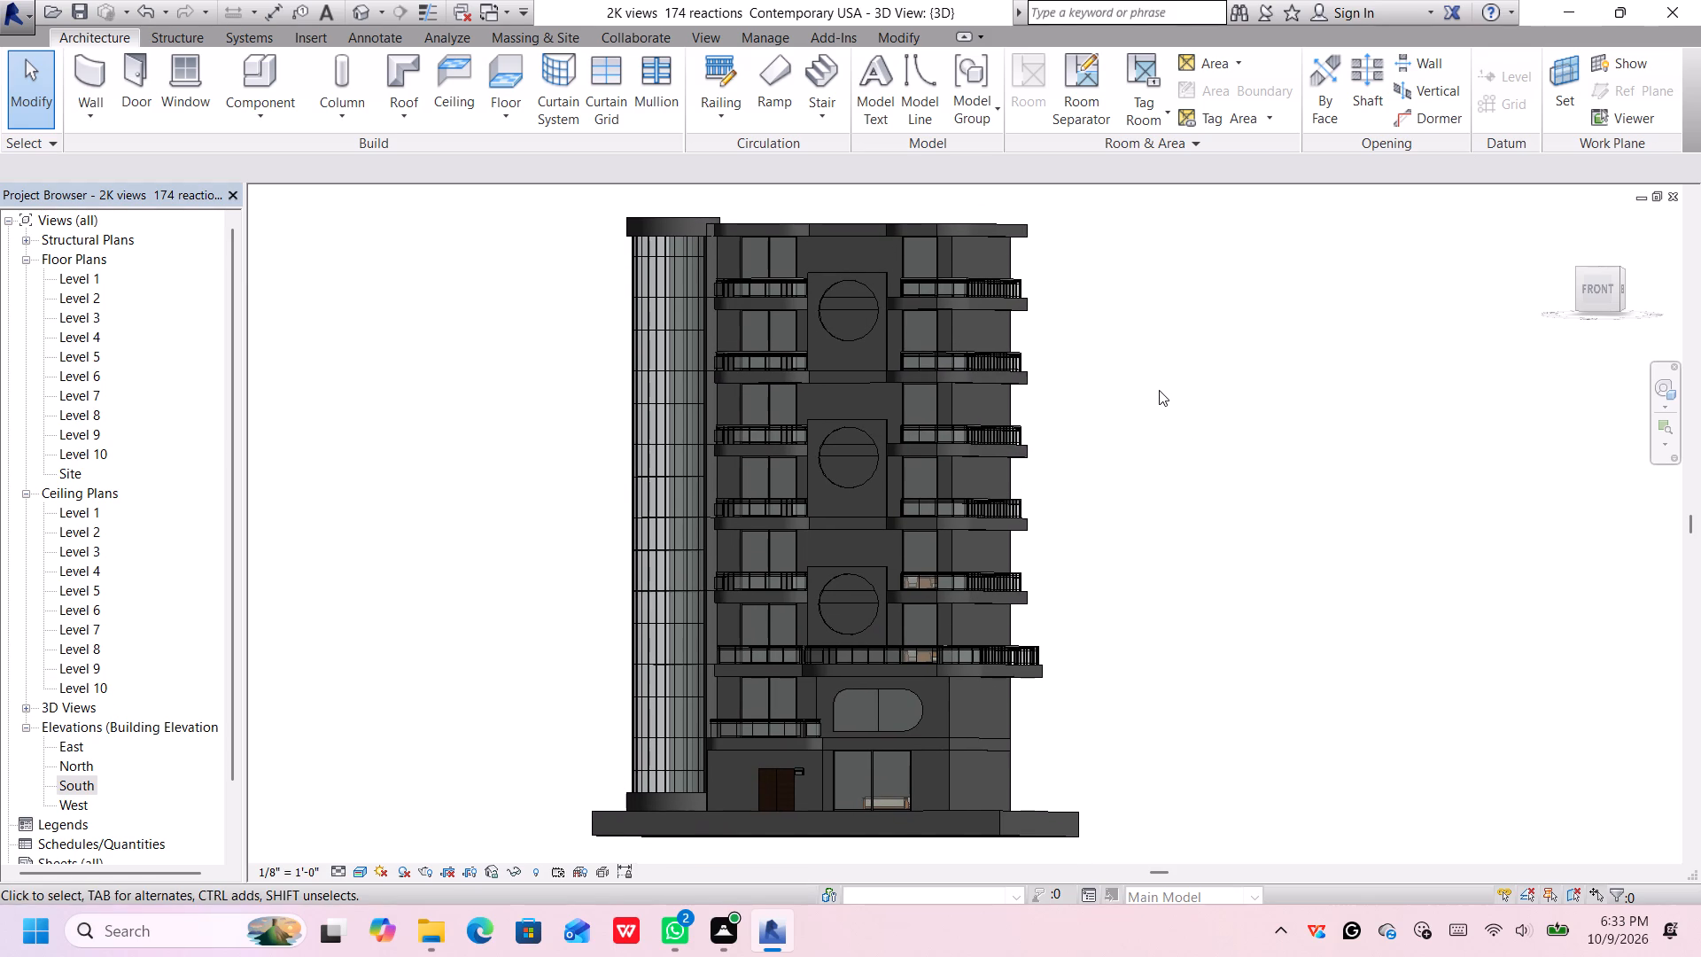
# Print the front 3D view of the tower with Microsoft Print to PDF, keeping the existing print settings.
pyautogui.hotkey('ctrl', 'p')
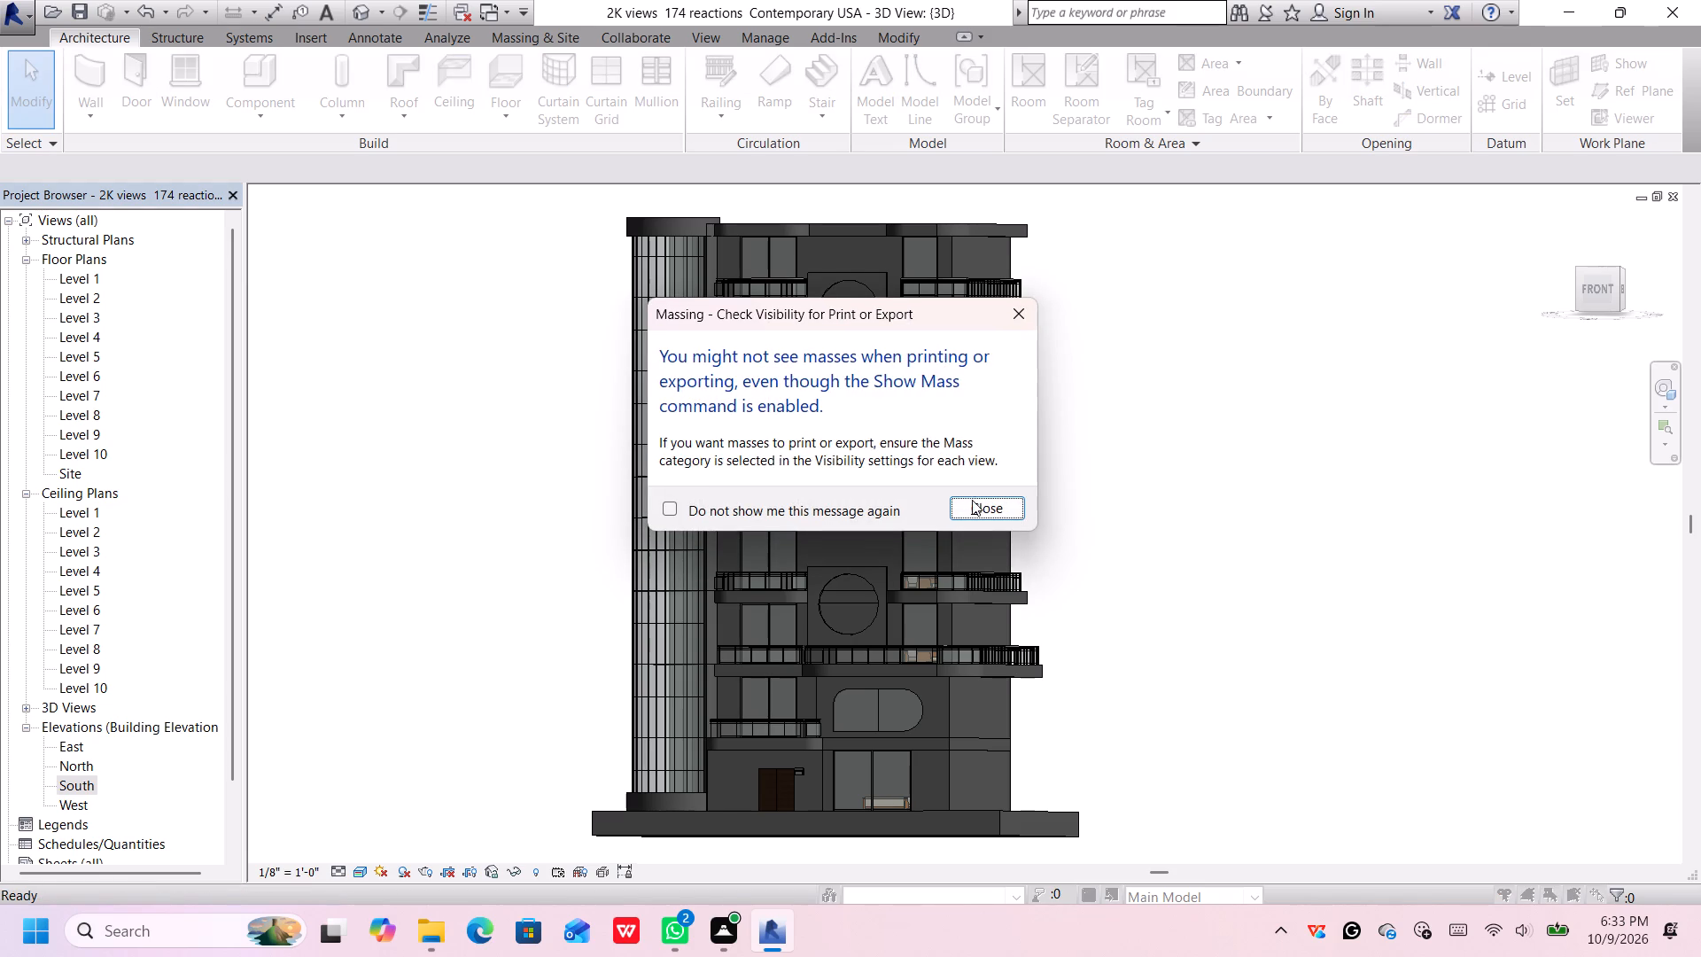
pyautogui.click(973, 500)
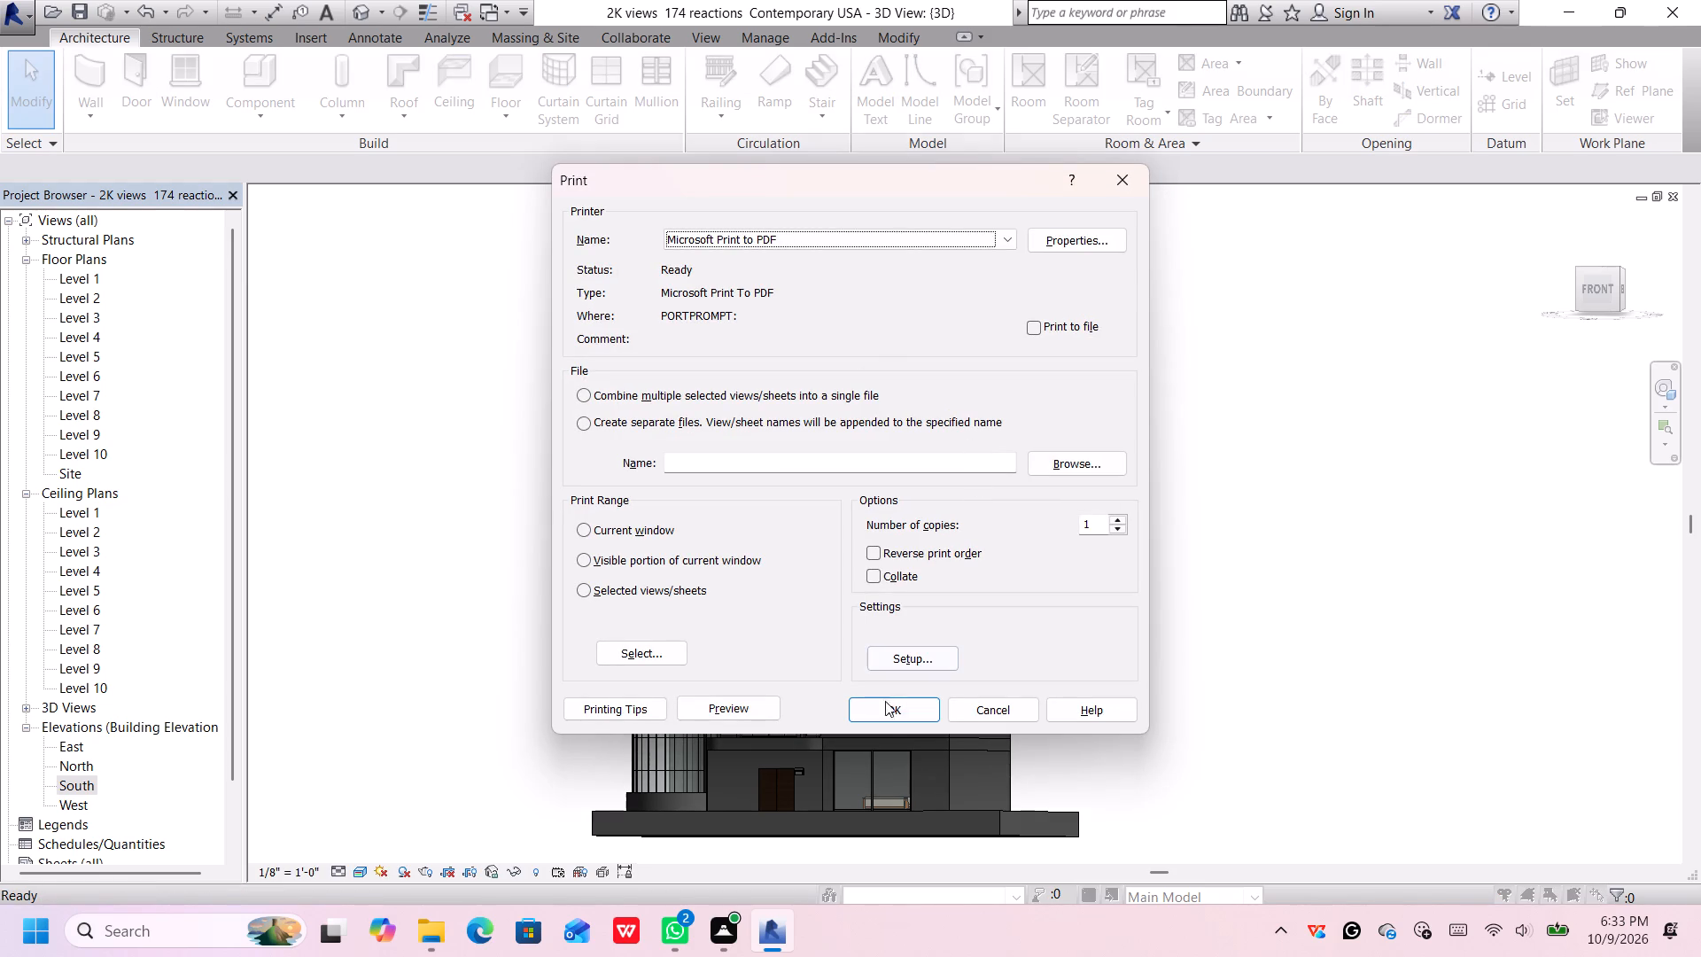
pyautogui.click(885, 709)
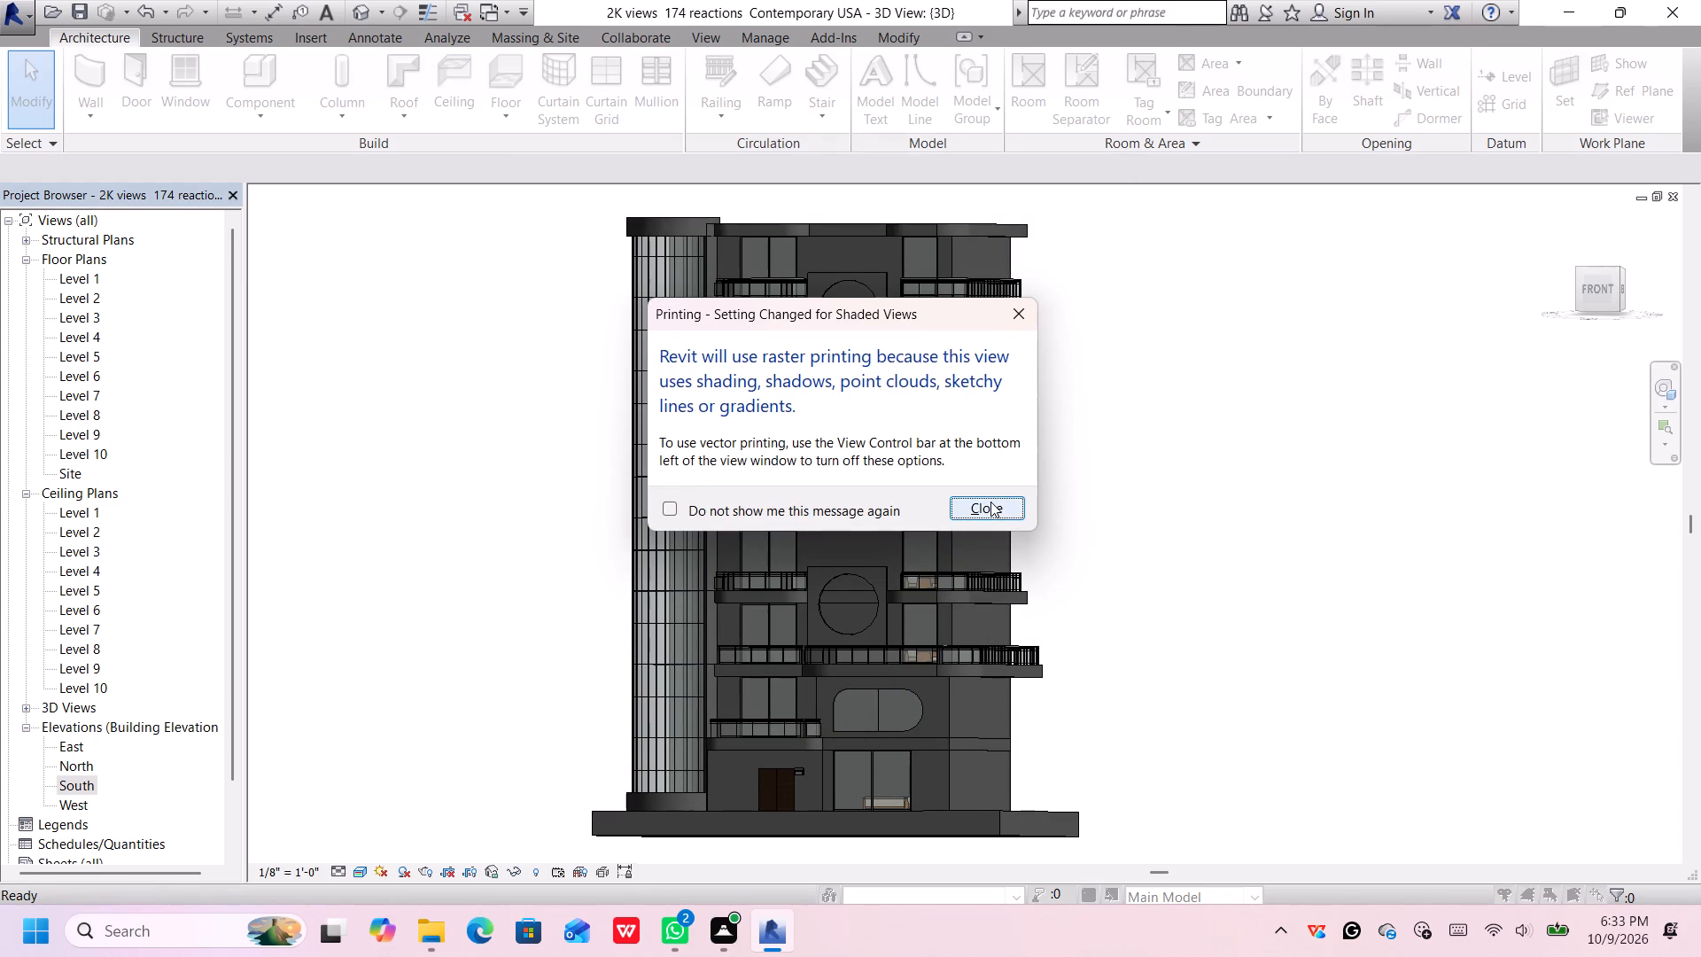
pyautogui.click(990, 502)
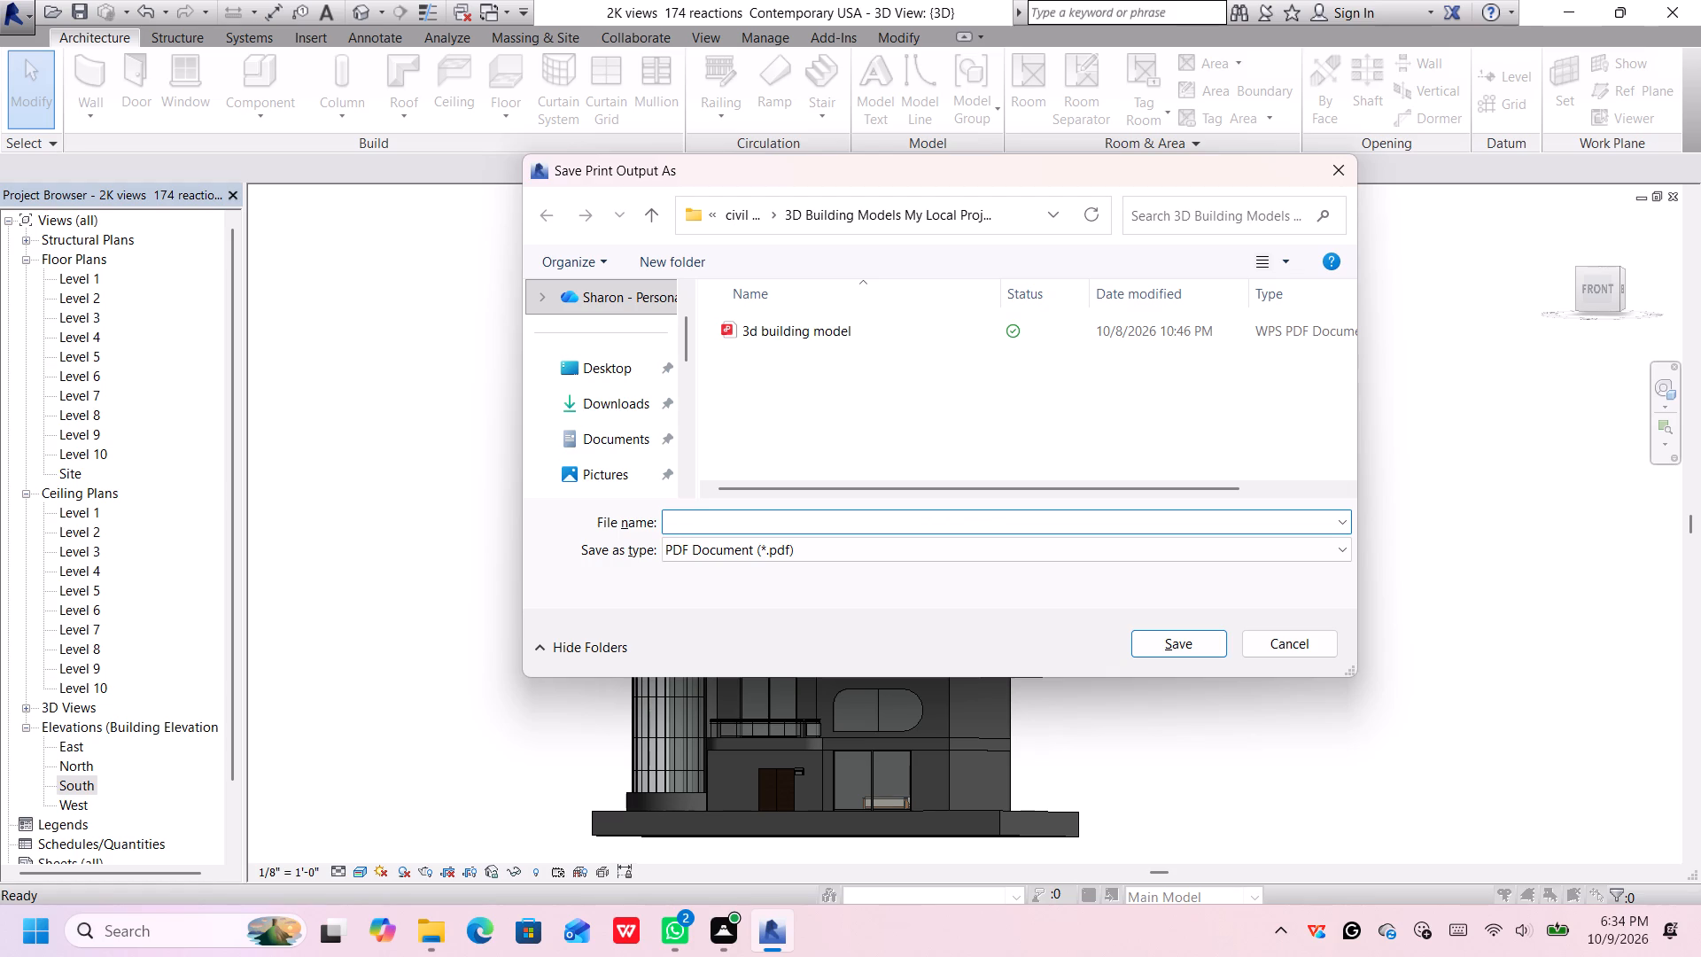
# Browse to the civil dwg 2 folder inside synbiosis solutions on the Desktop as the PDF's save location.
pyautogui.doubleClick(621, 367)
pyautogui.scroll(-2, 896, 491)
pyautogui.scroll(1, 897, 488)
pyautogui.scroll(-2, 897, 488)
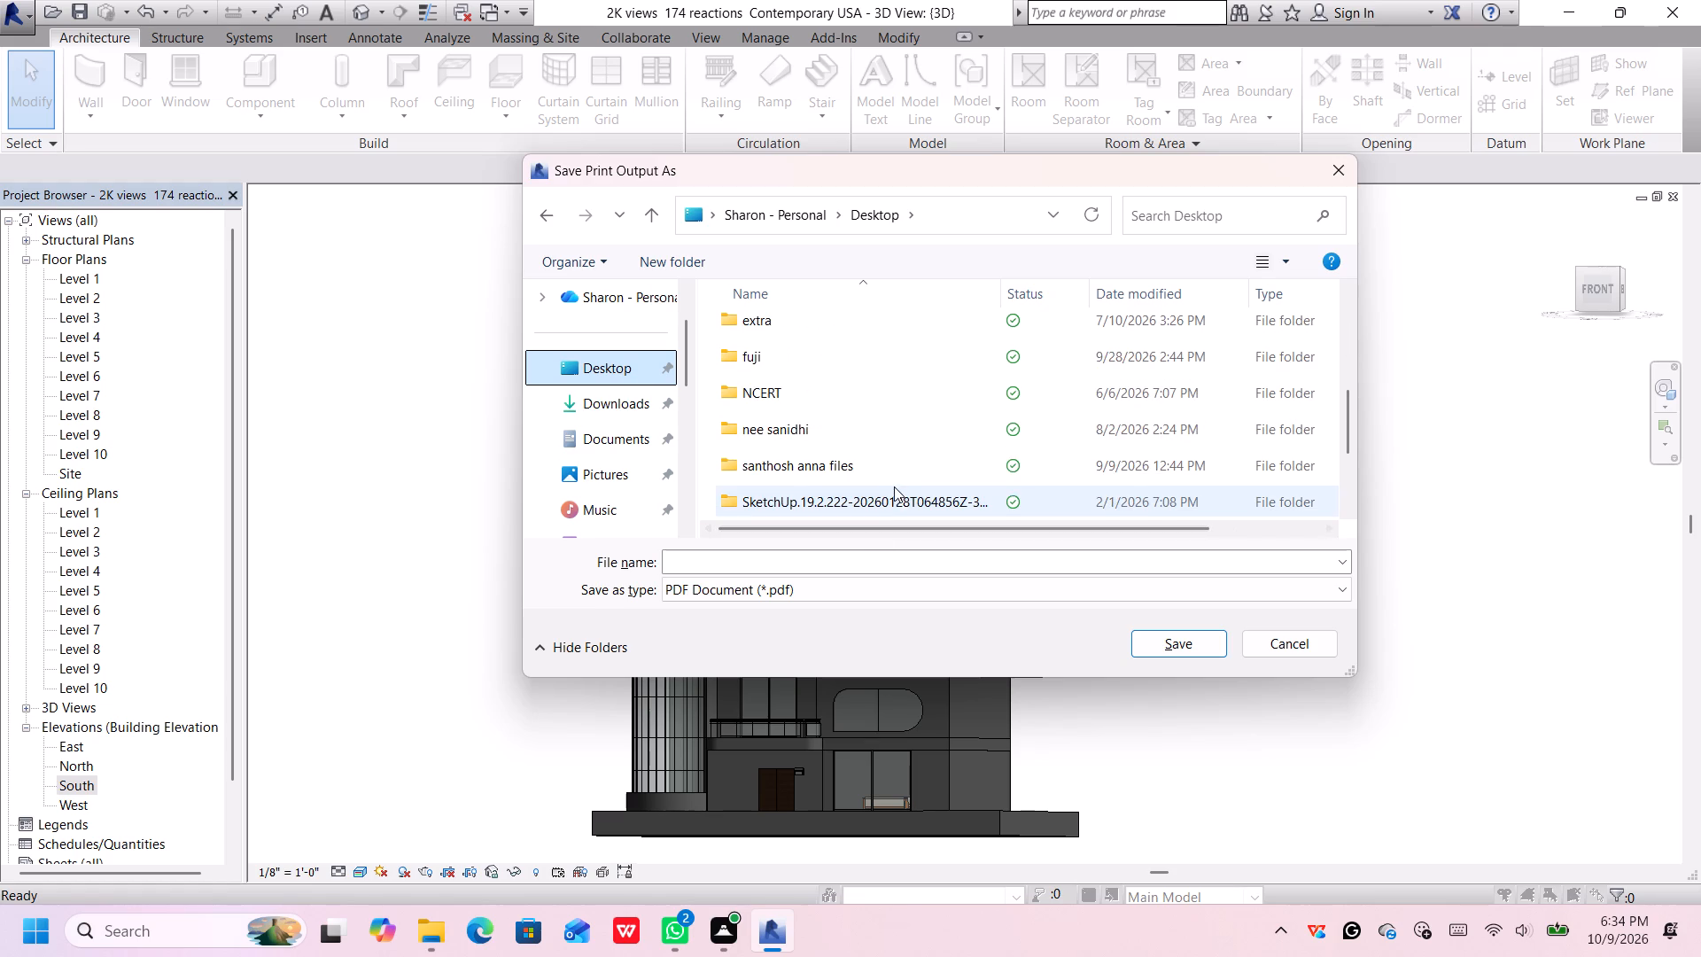
pyautogui.scroll(-1, 916, 393)
pyautogui.scroll(2, 878, 447)
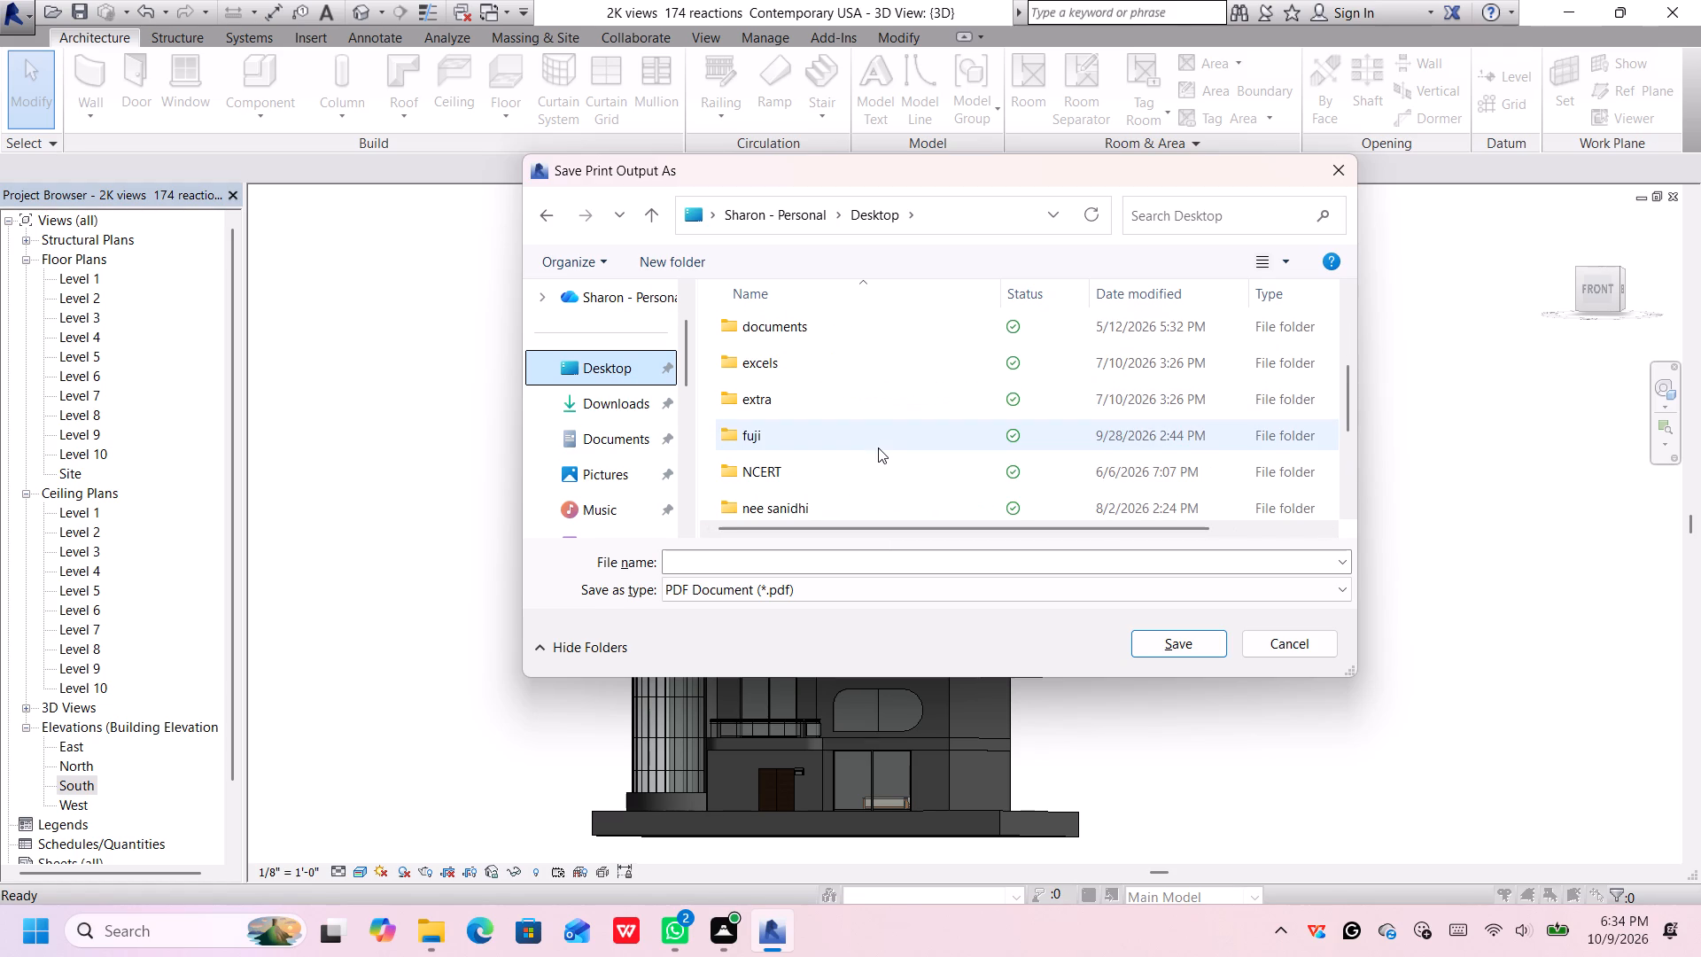
pyautogui.scroll(1, 878, 447)
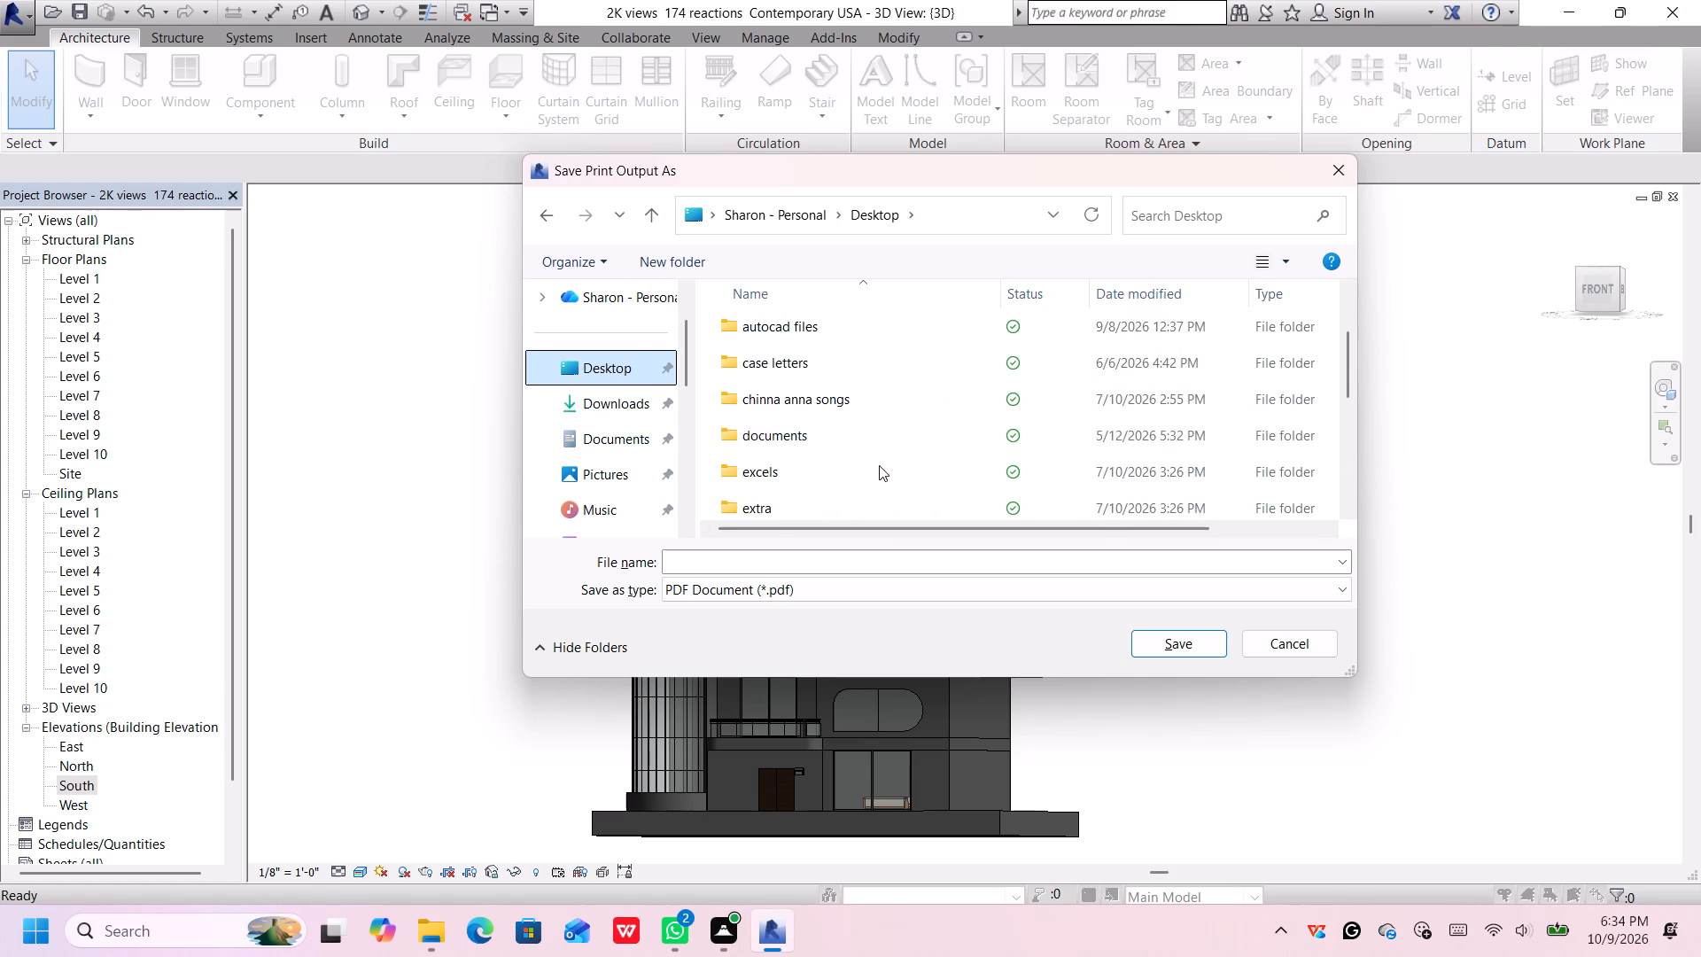
pyautogui.scroll(3, 879, 464)
pyautogui.scroll(-5, 880, 461)
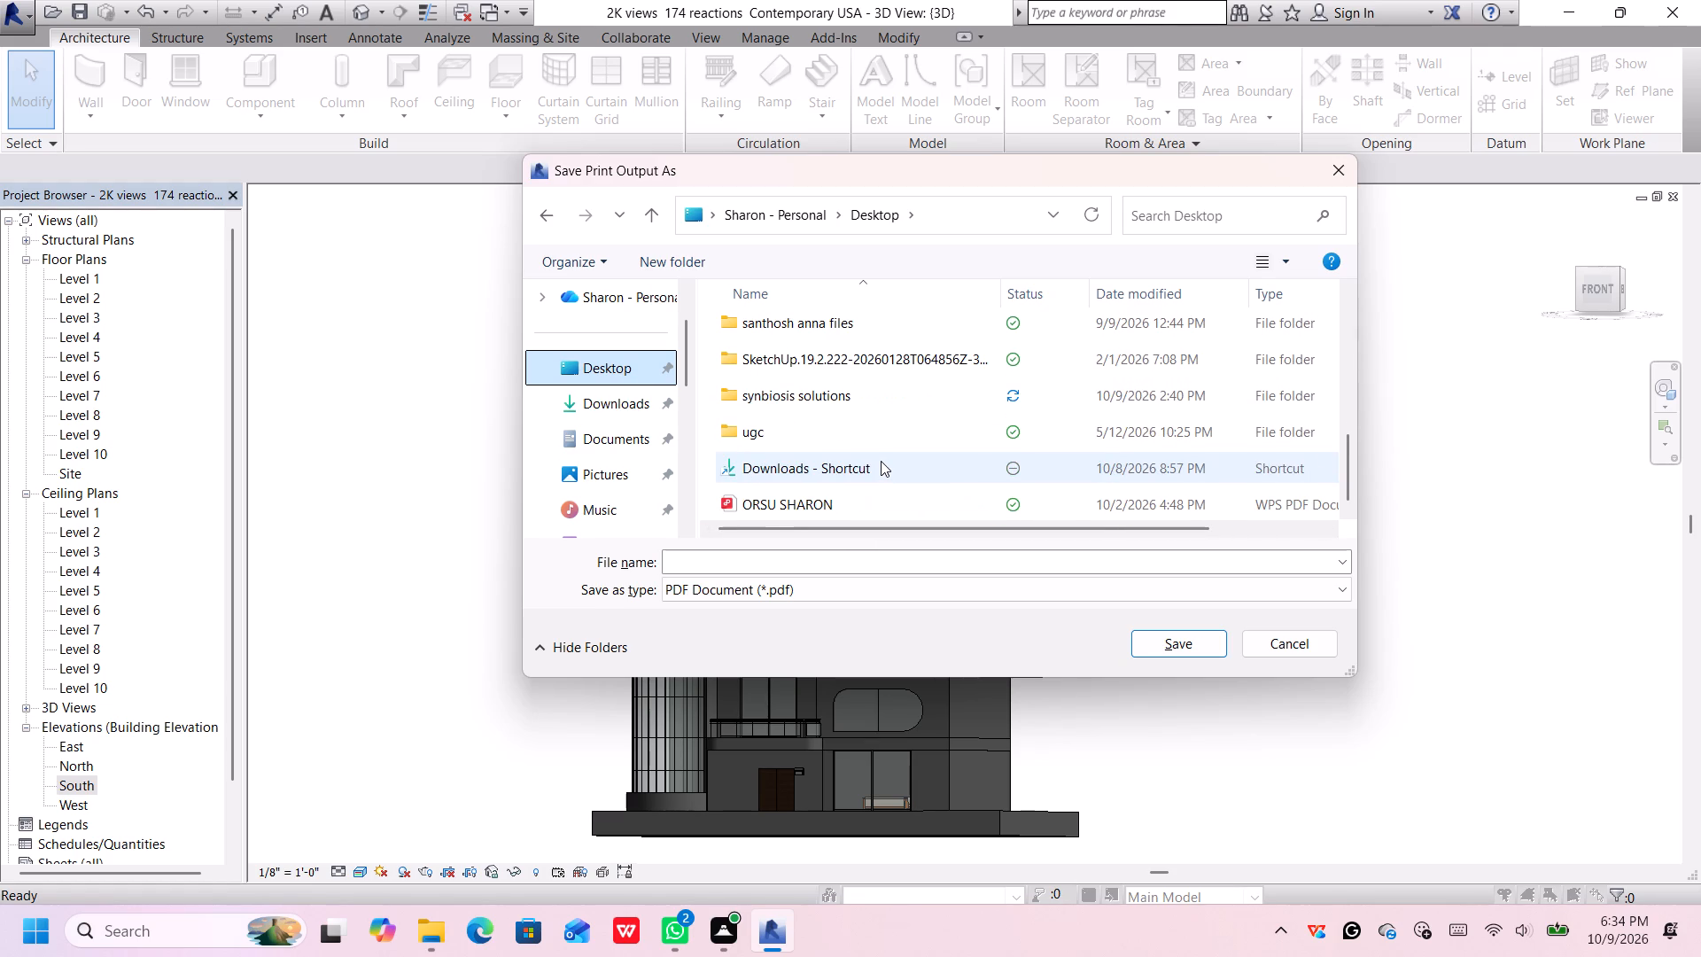
pyautogui.doubleClick(891, 391)
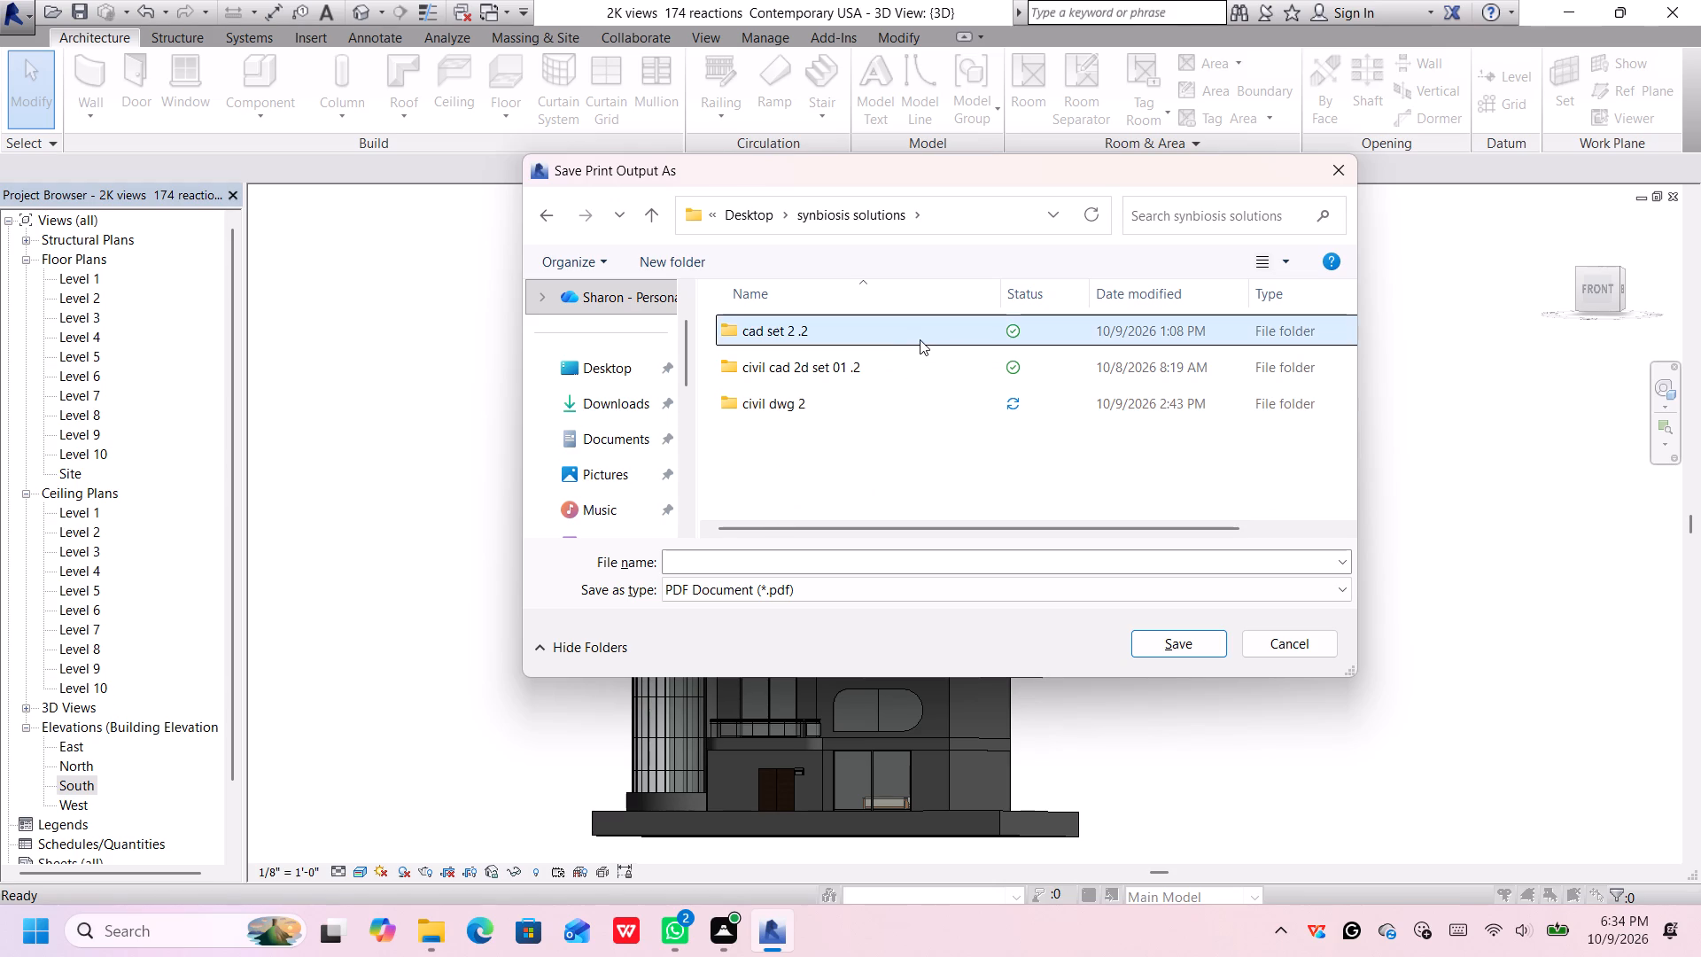
pyautogui.doubleClick(897, 393)
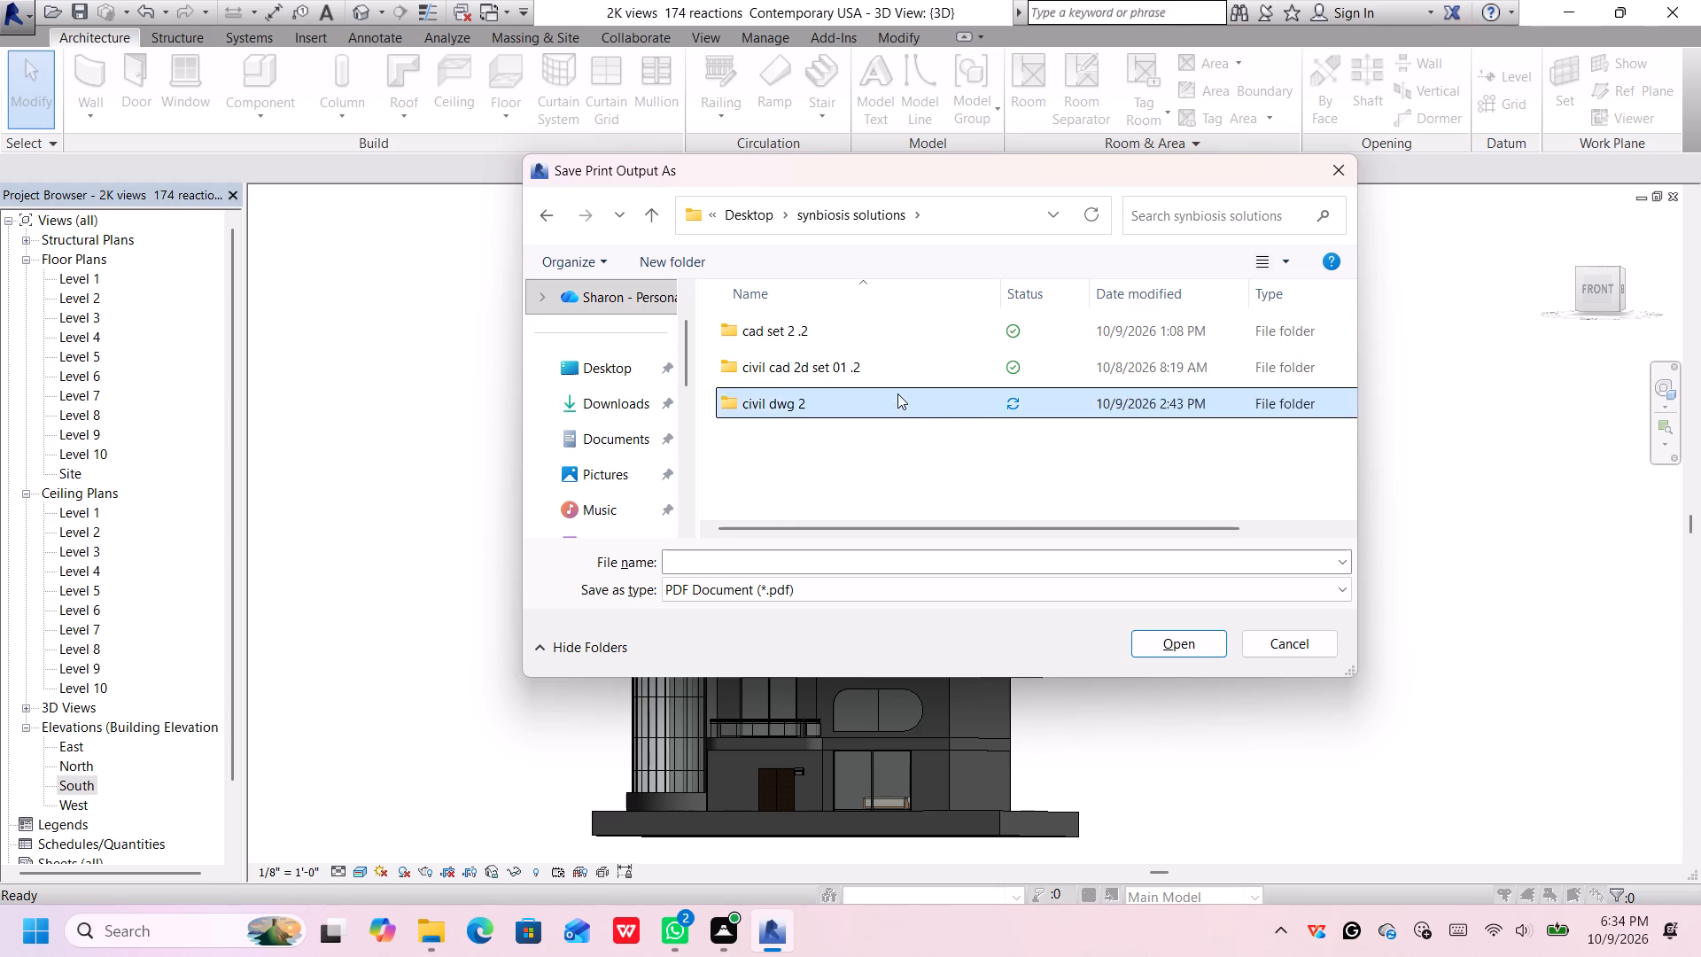
# Save the PDF as "2K views 174 reactions Contemporary USA" inside the project folder of the same name, copying the folder's name.
pyautogui.click(917, 358)
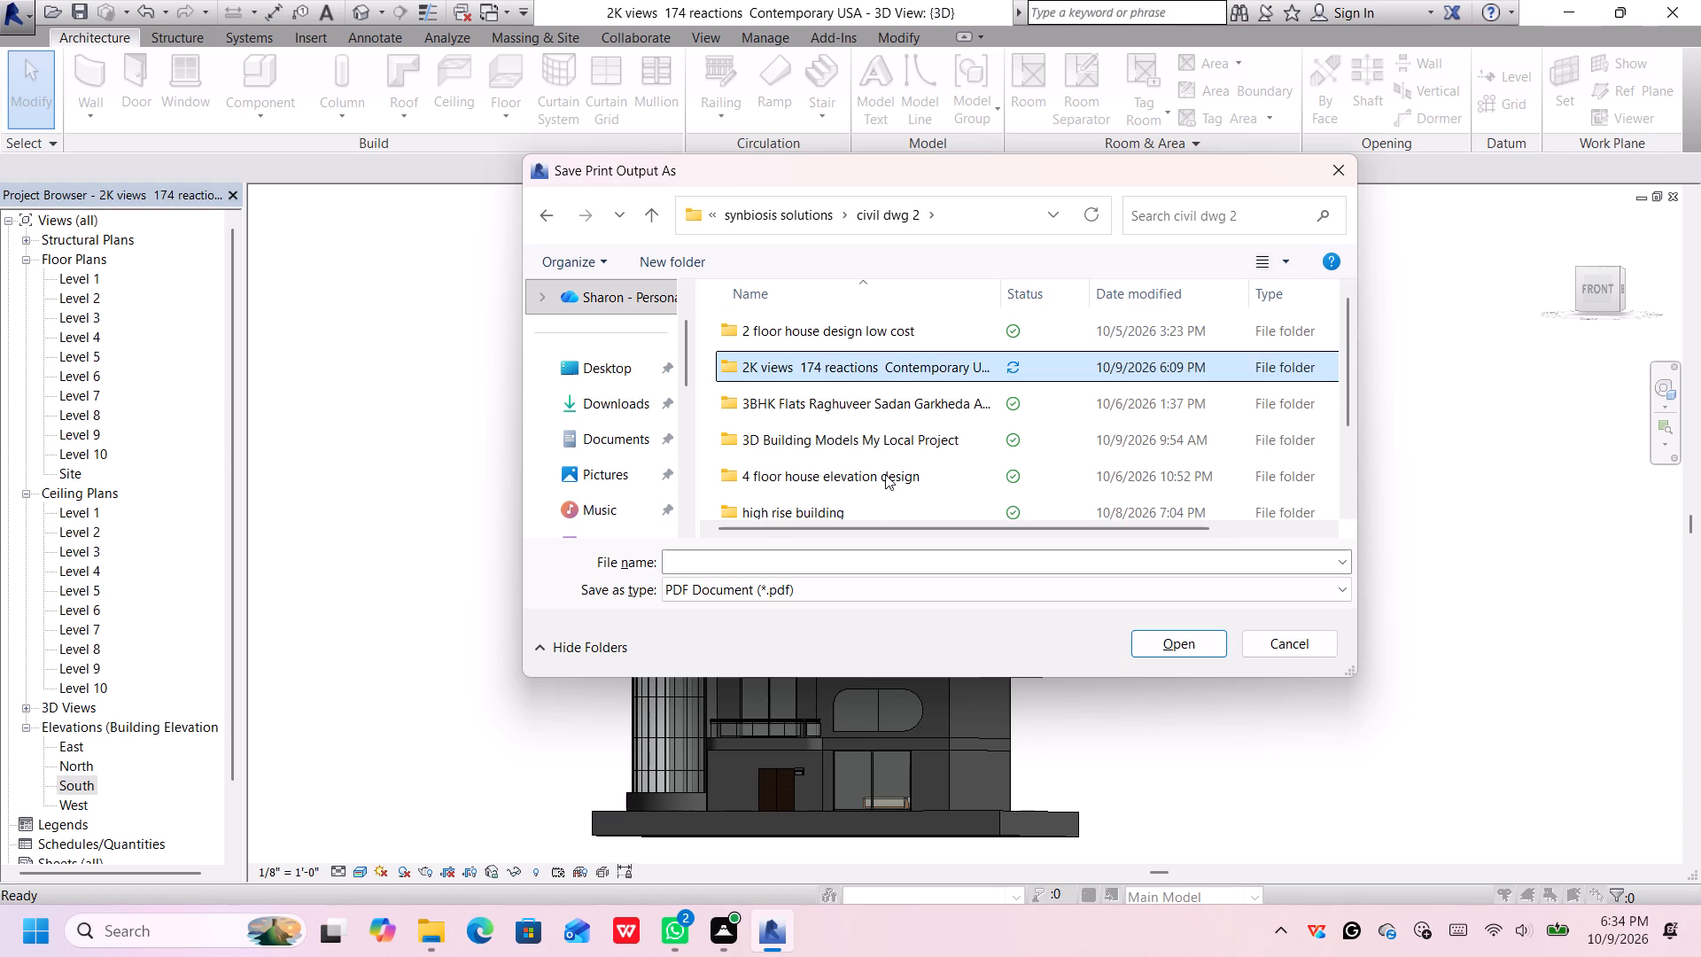
pyautogui.click(983, 362)
pyautogui.moveTo(1004, 370); pyautogui.dragTo(754, 381)
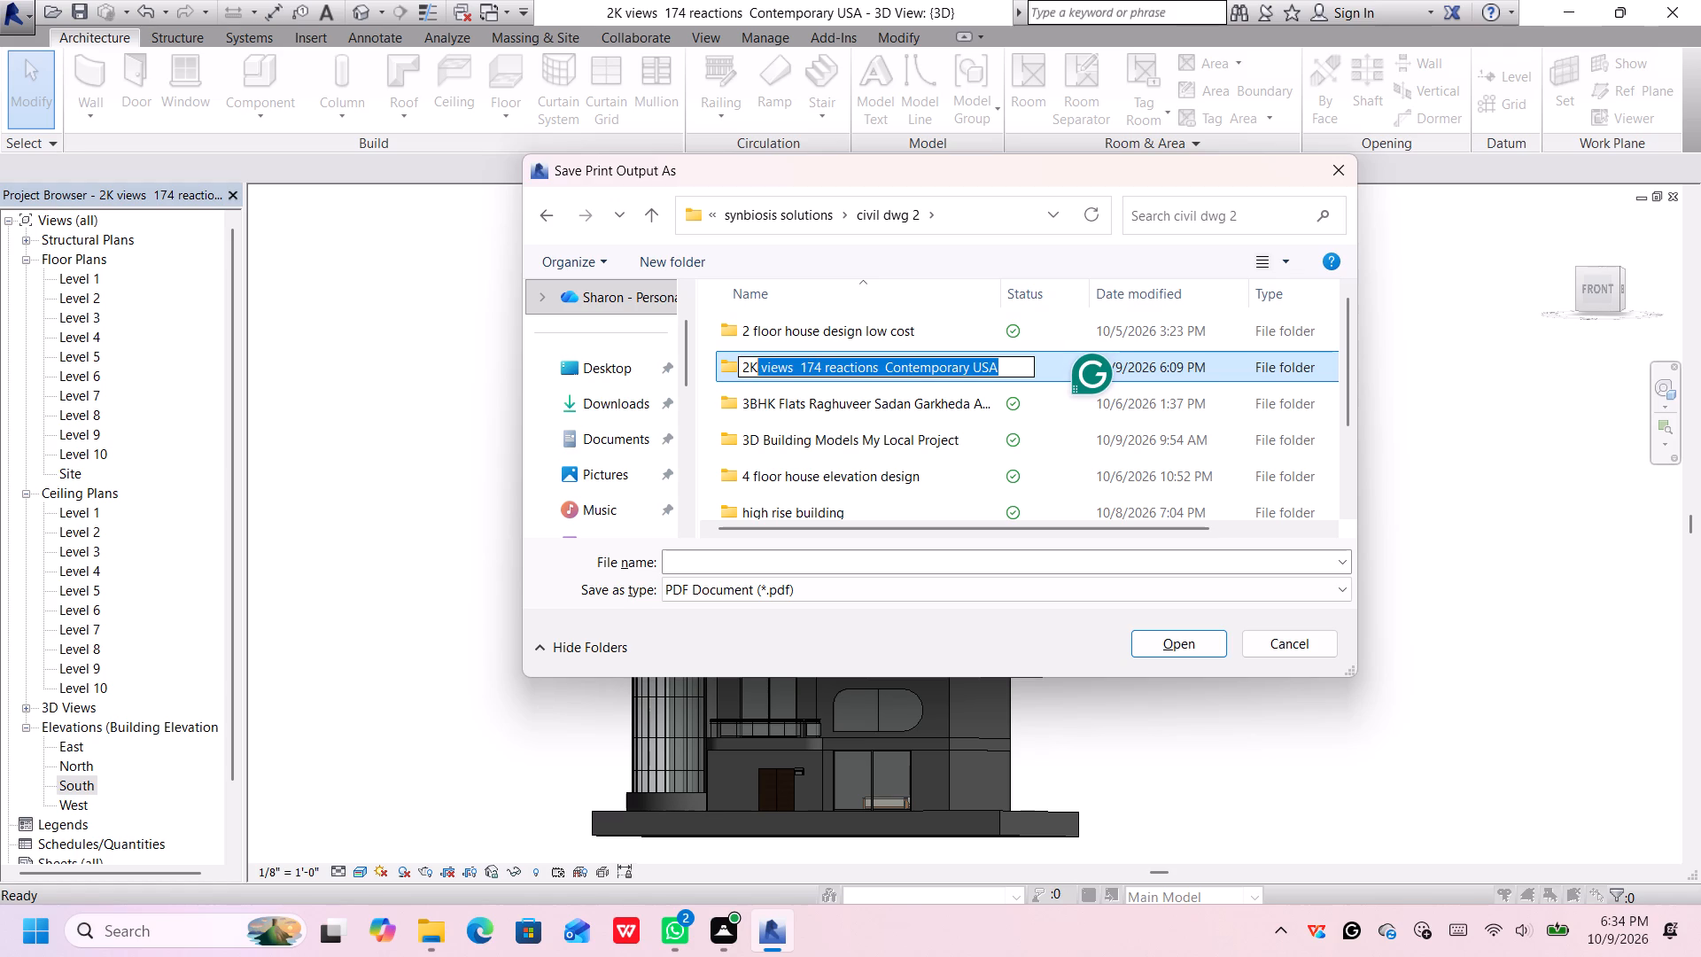
pyautogui.moveTo(754, 381); pyautogui.dragTo(739, 385)
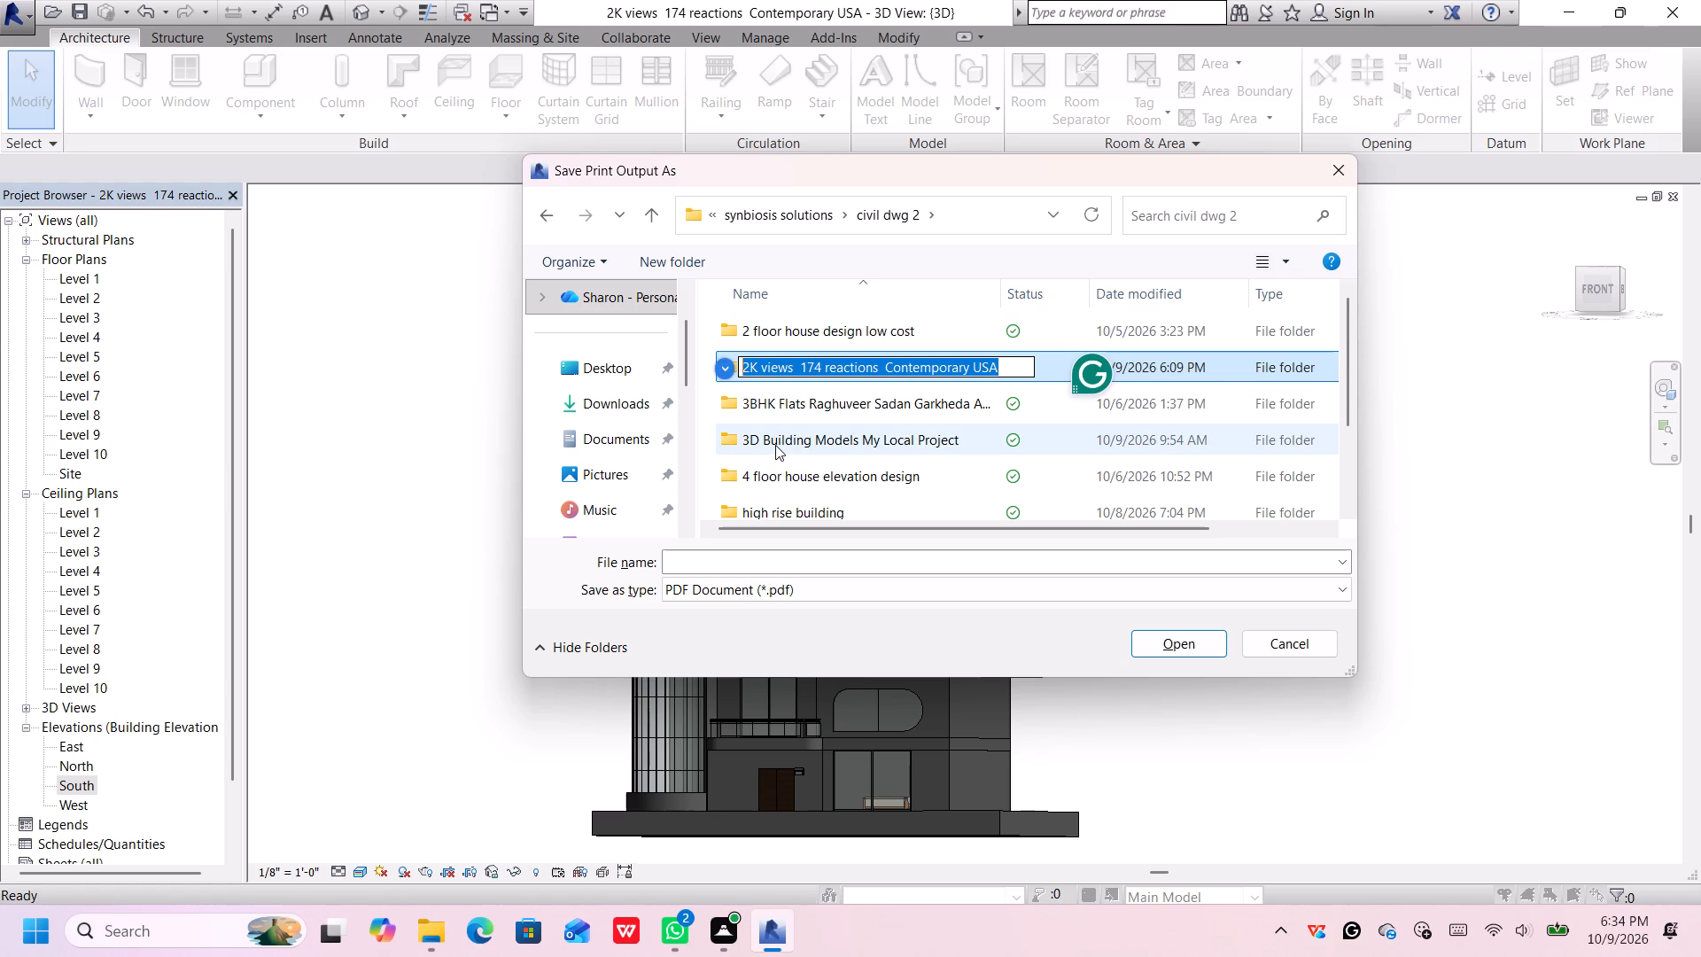
pyautogui.hotkey('ctrl', 'c')
pyautogui.click(777, 554)
pyautogui.click(777, 559)
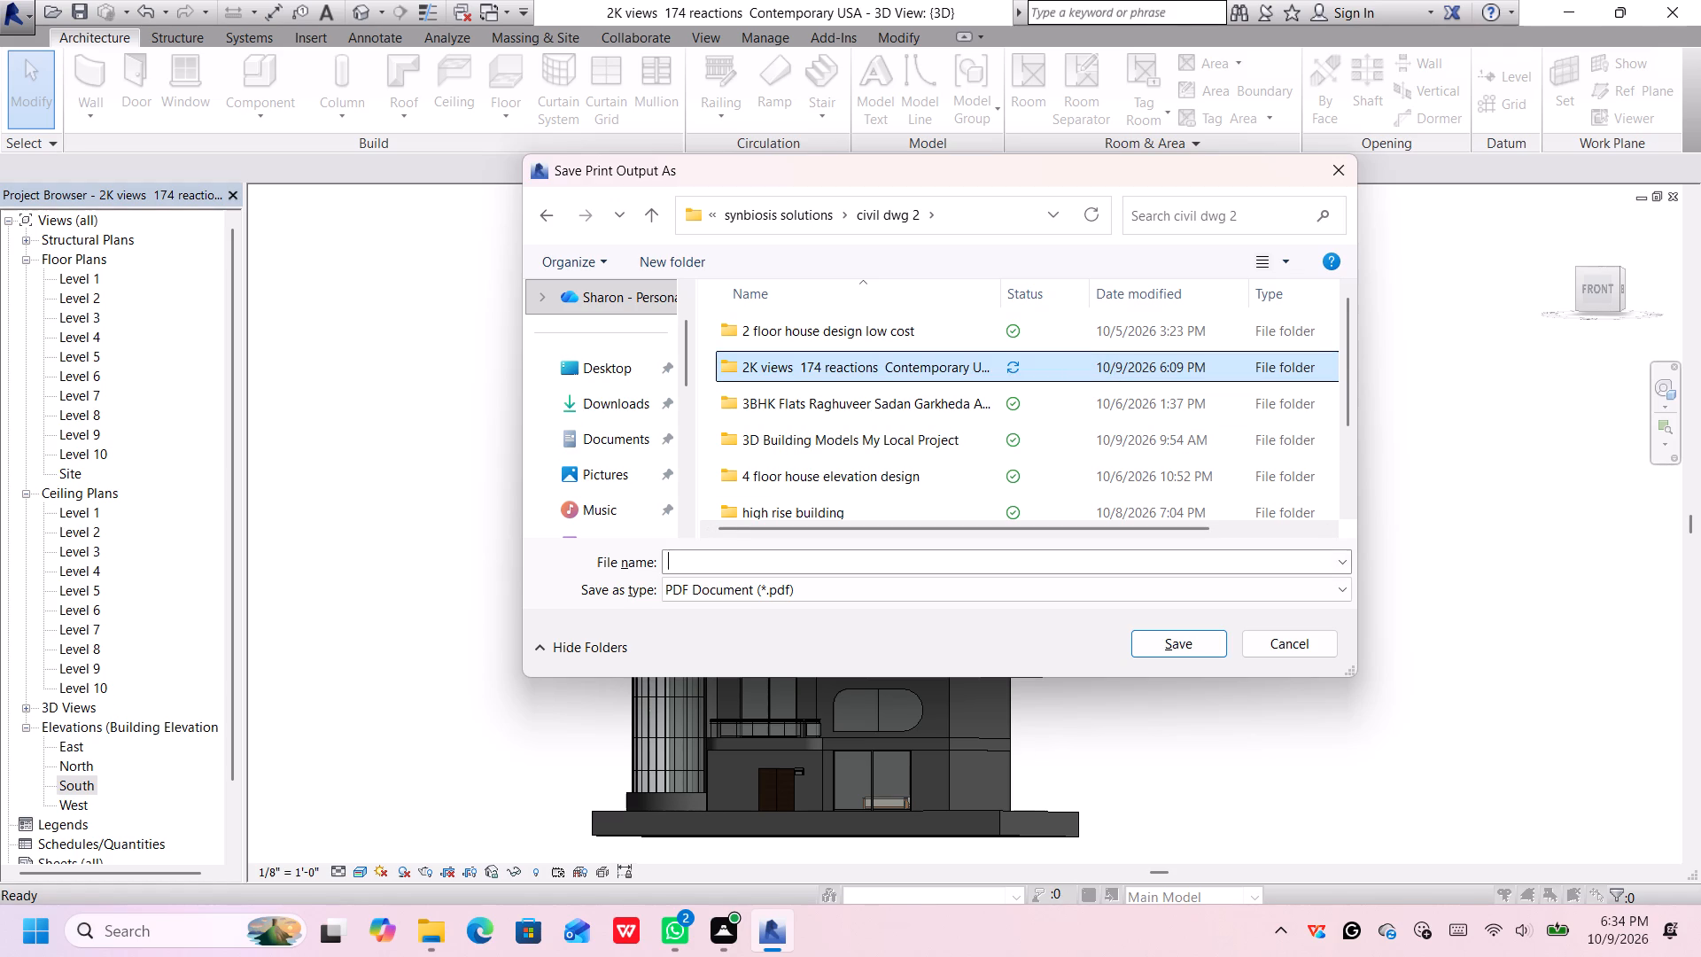
pyautogui.hotkey('ctrl', 'v')
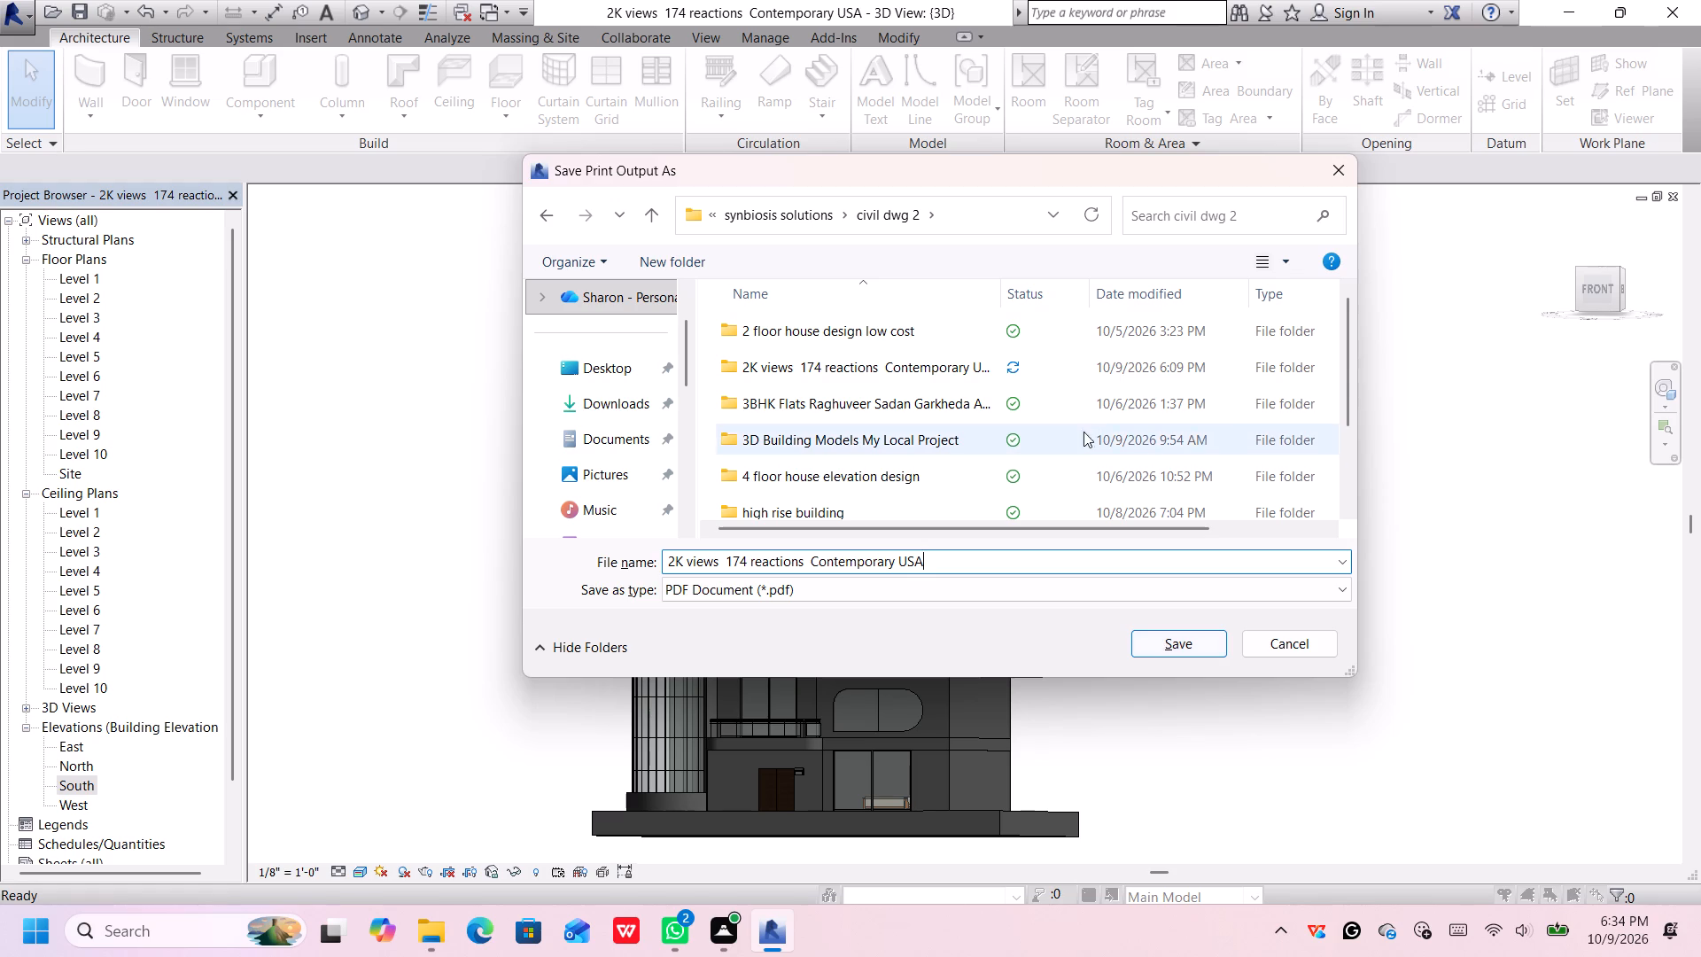
pyautogui.doubleClick(1068, 374)
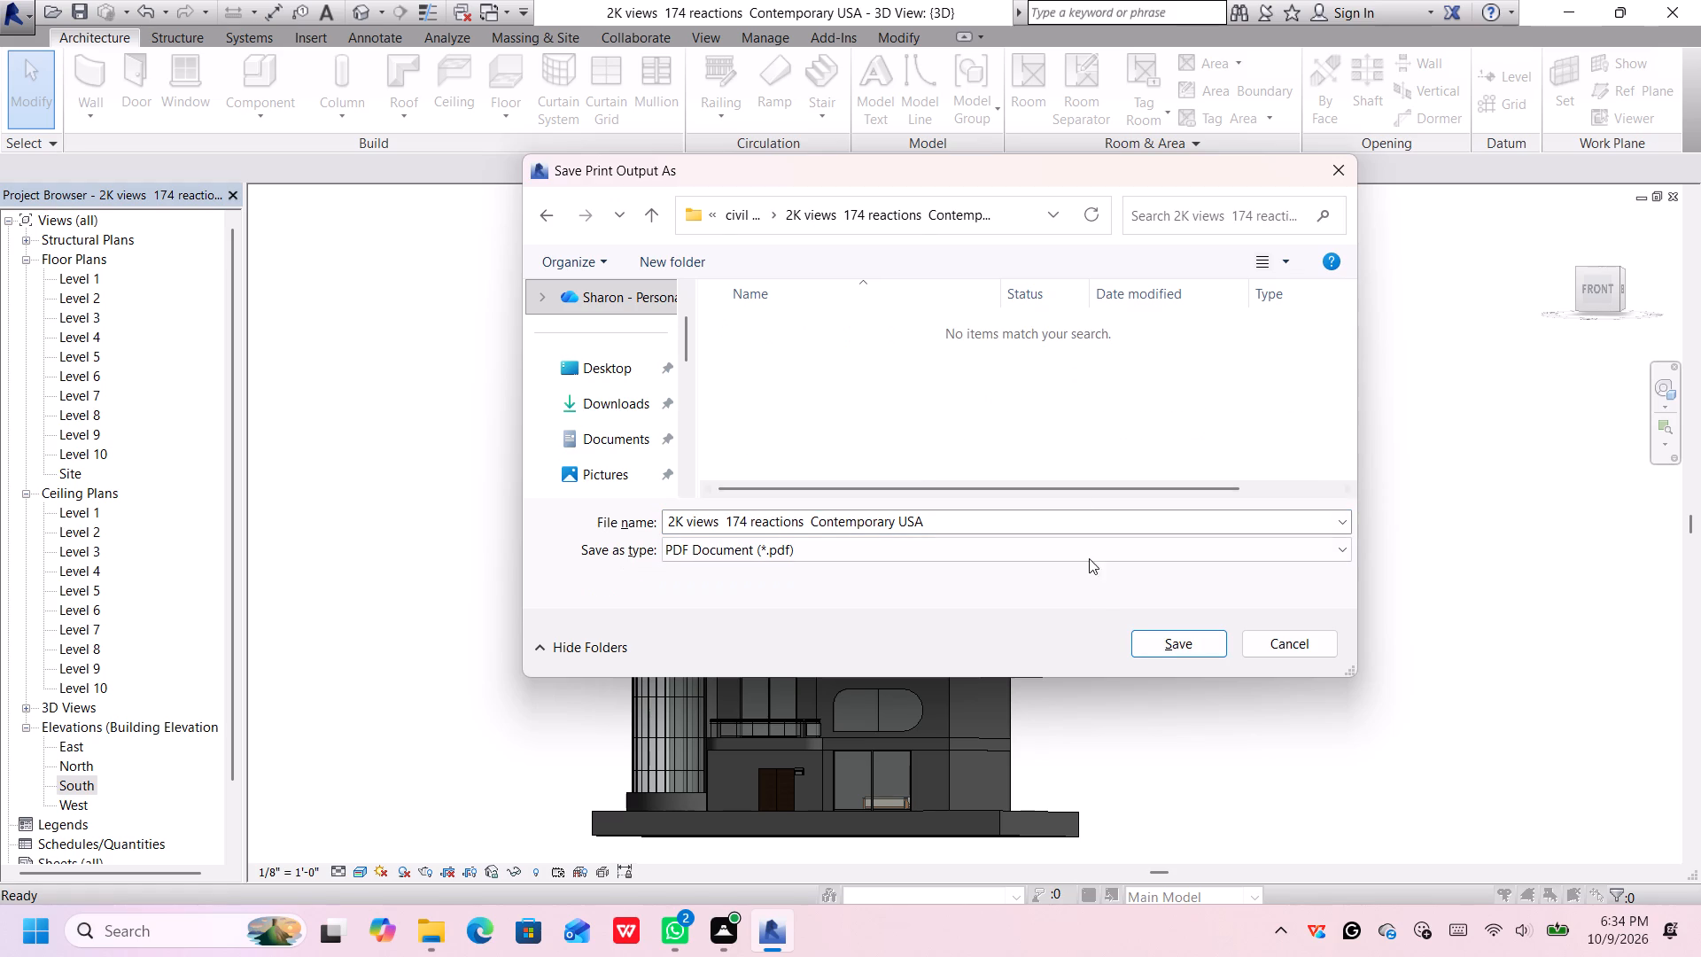
pyautogui.click(1161, 647)
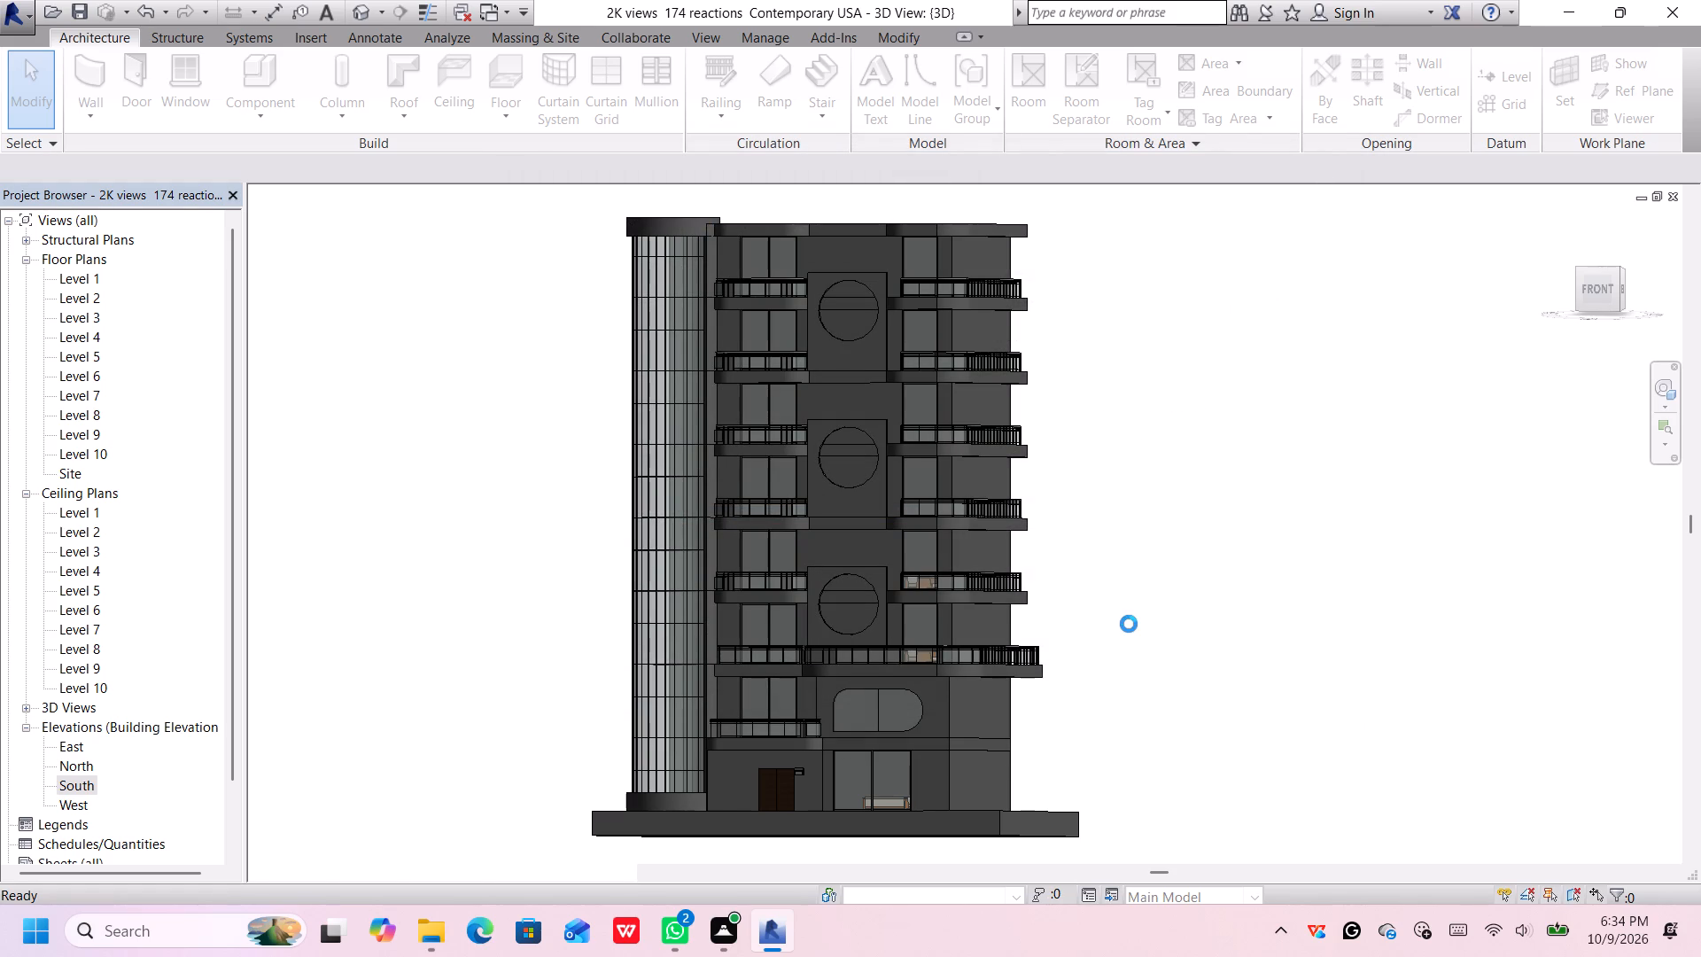